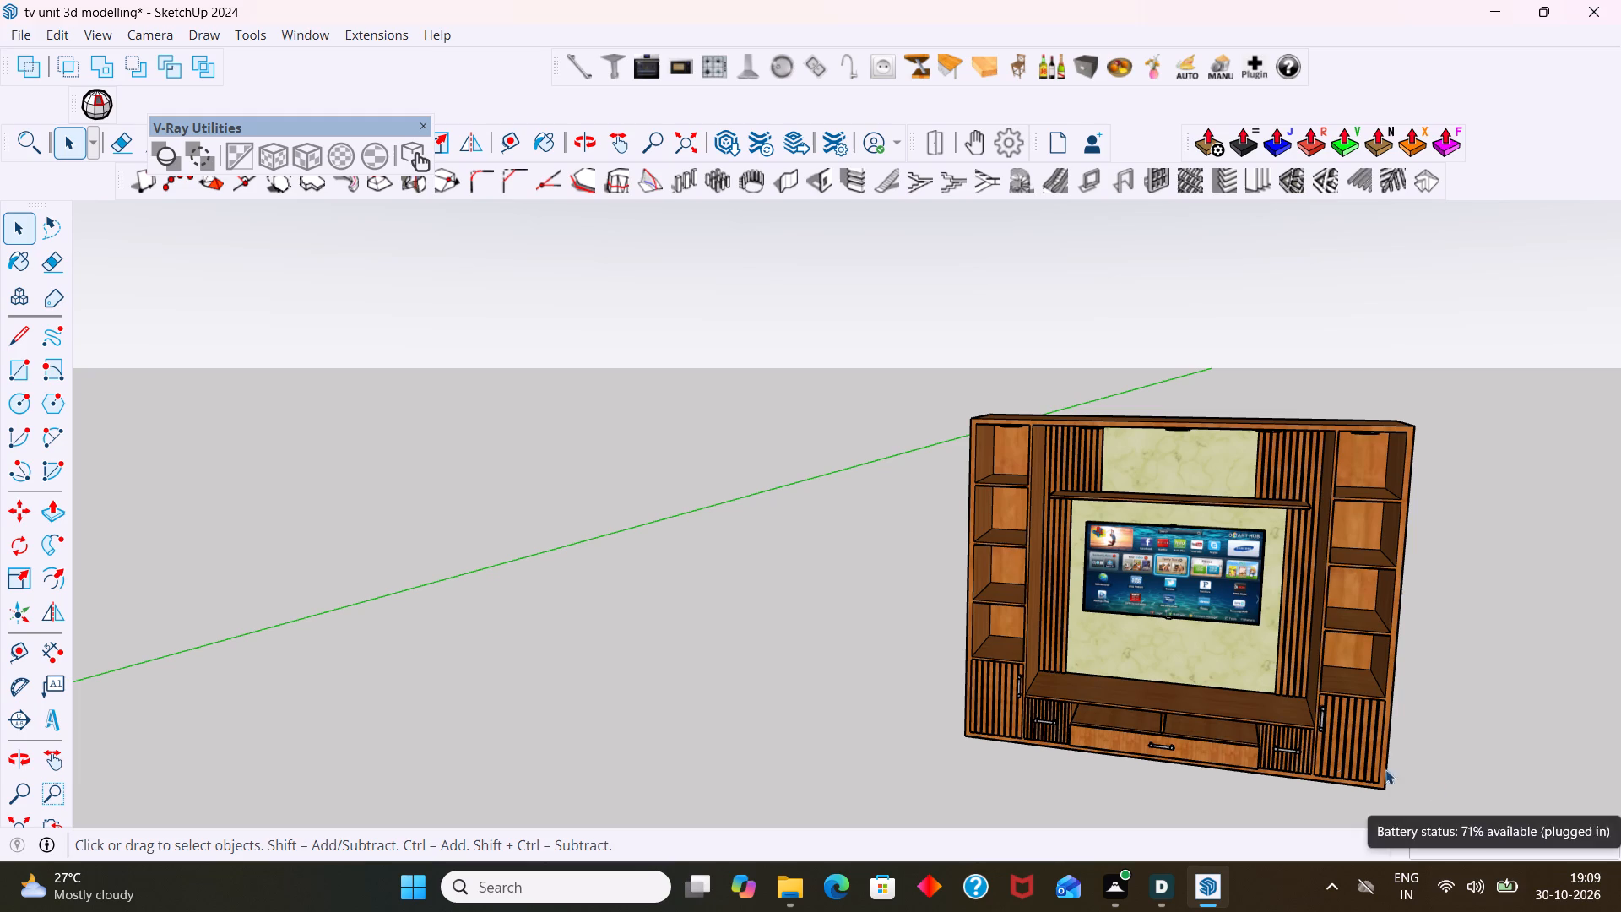
Examine the TV unit from the front, above and below, including its ceiling lights and the television on the marble panel.
scroll(1115, 543, up, 2)
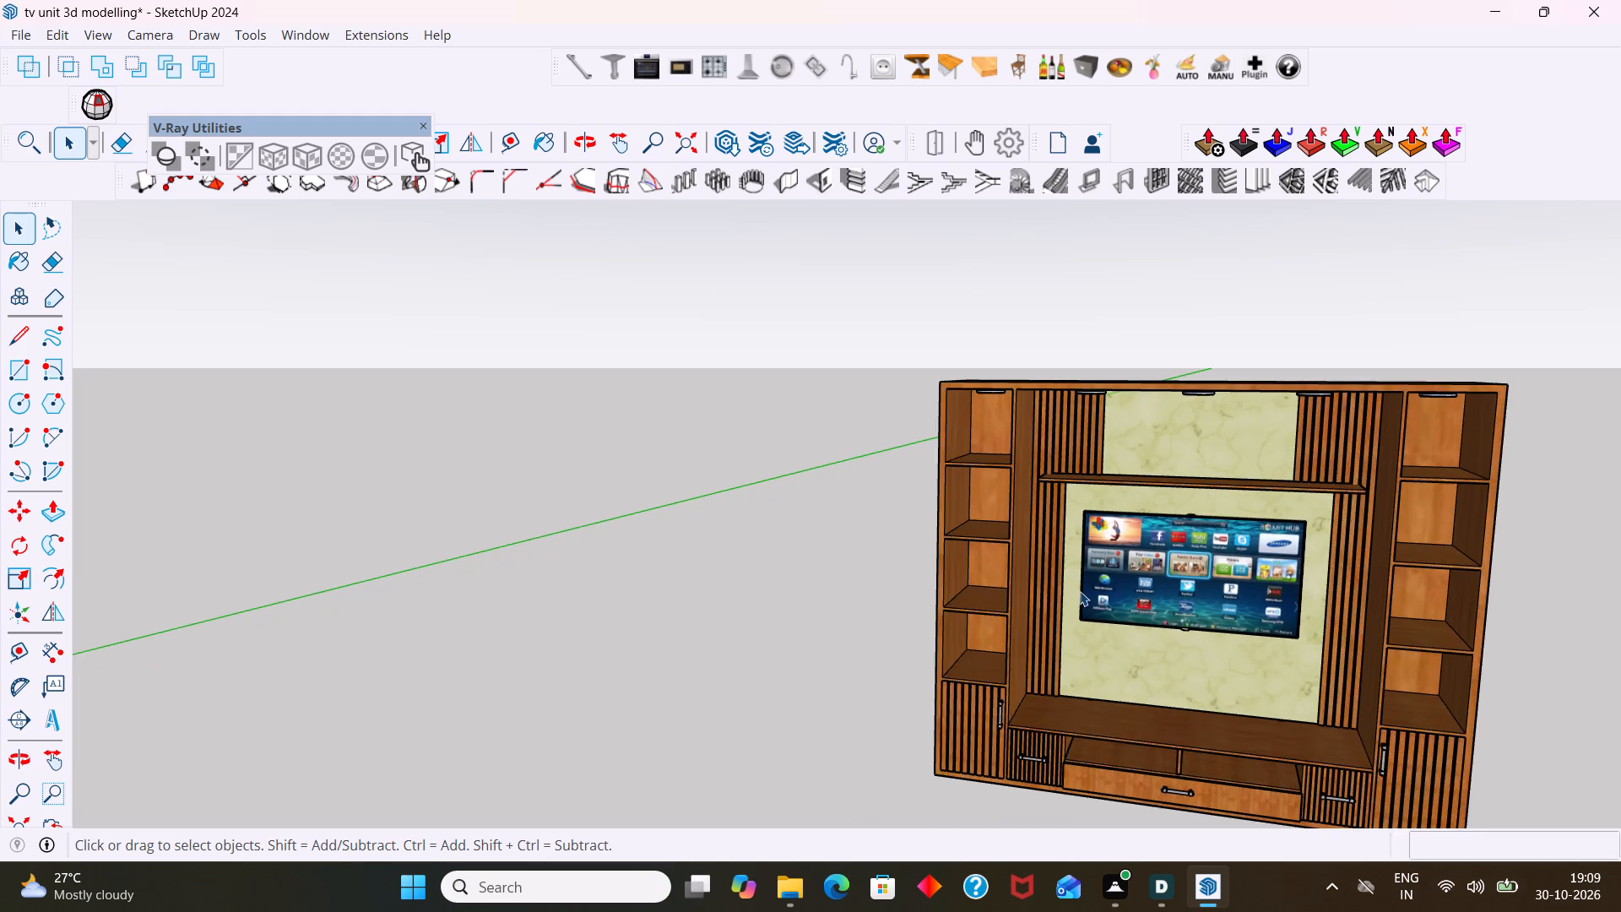
scroll(1081, 590, up, 1)
middle_drag(1082, 589, 1148, 441)
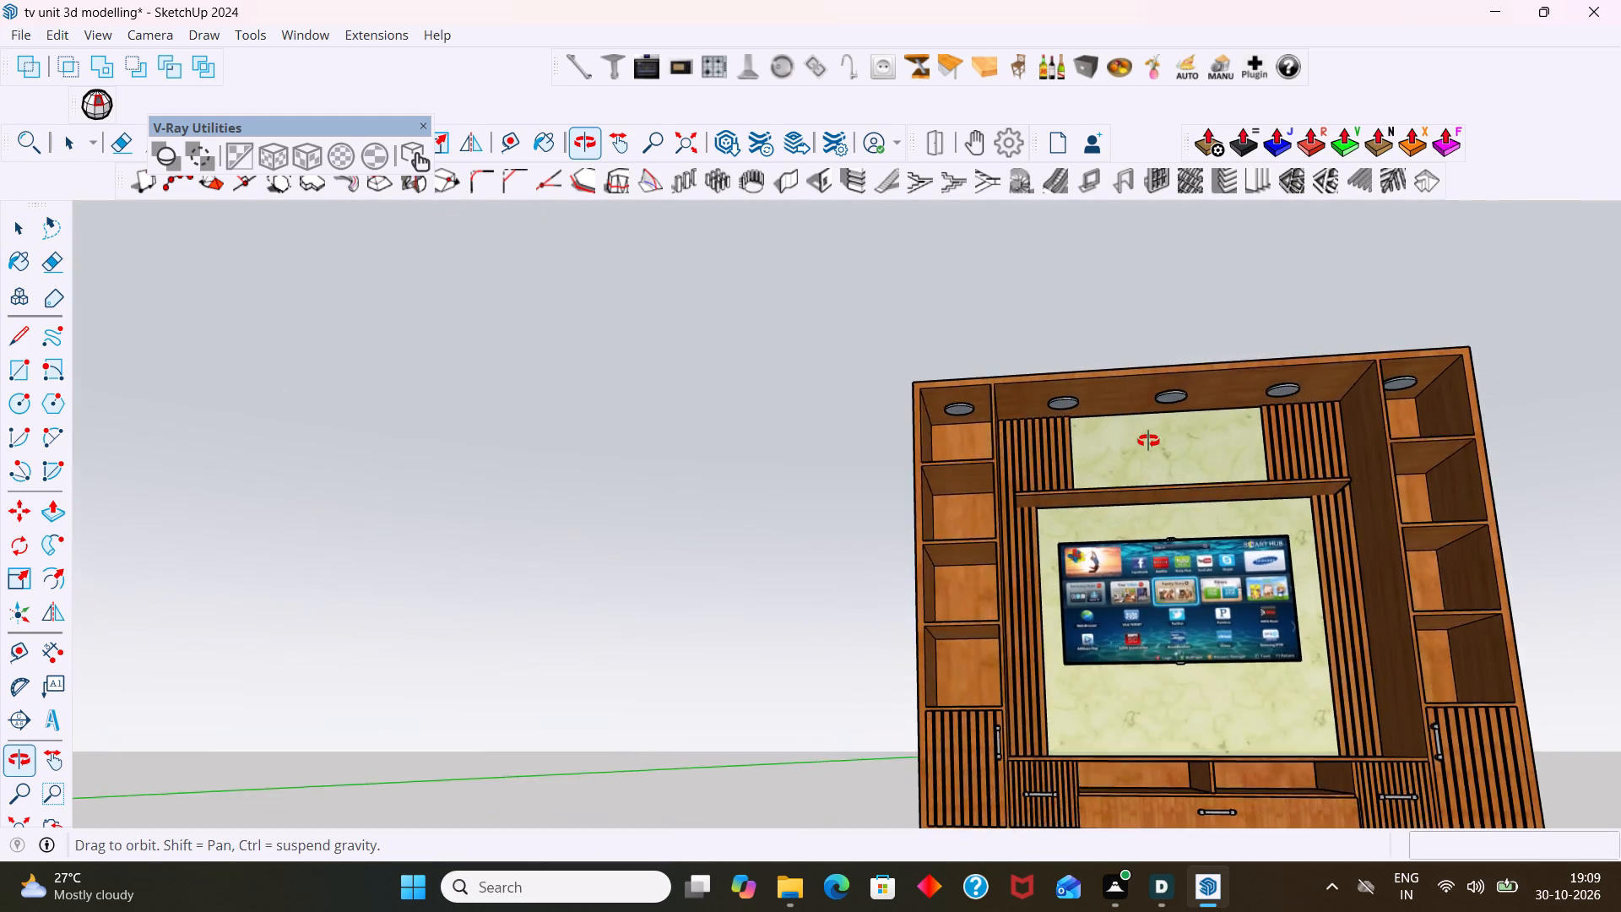
middle_drag(1148, 441, 1202, 581)
scroll(1198, 575, down, 3)
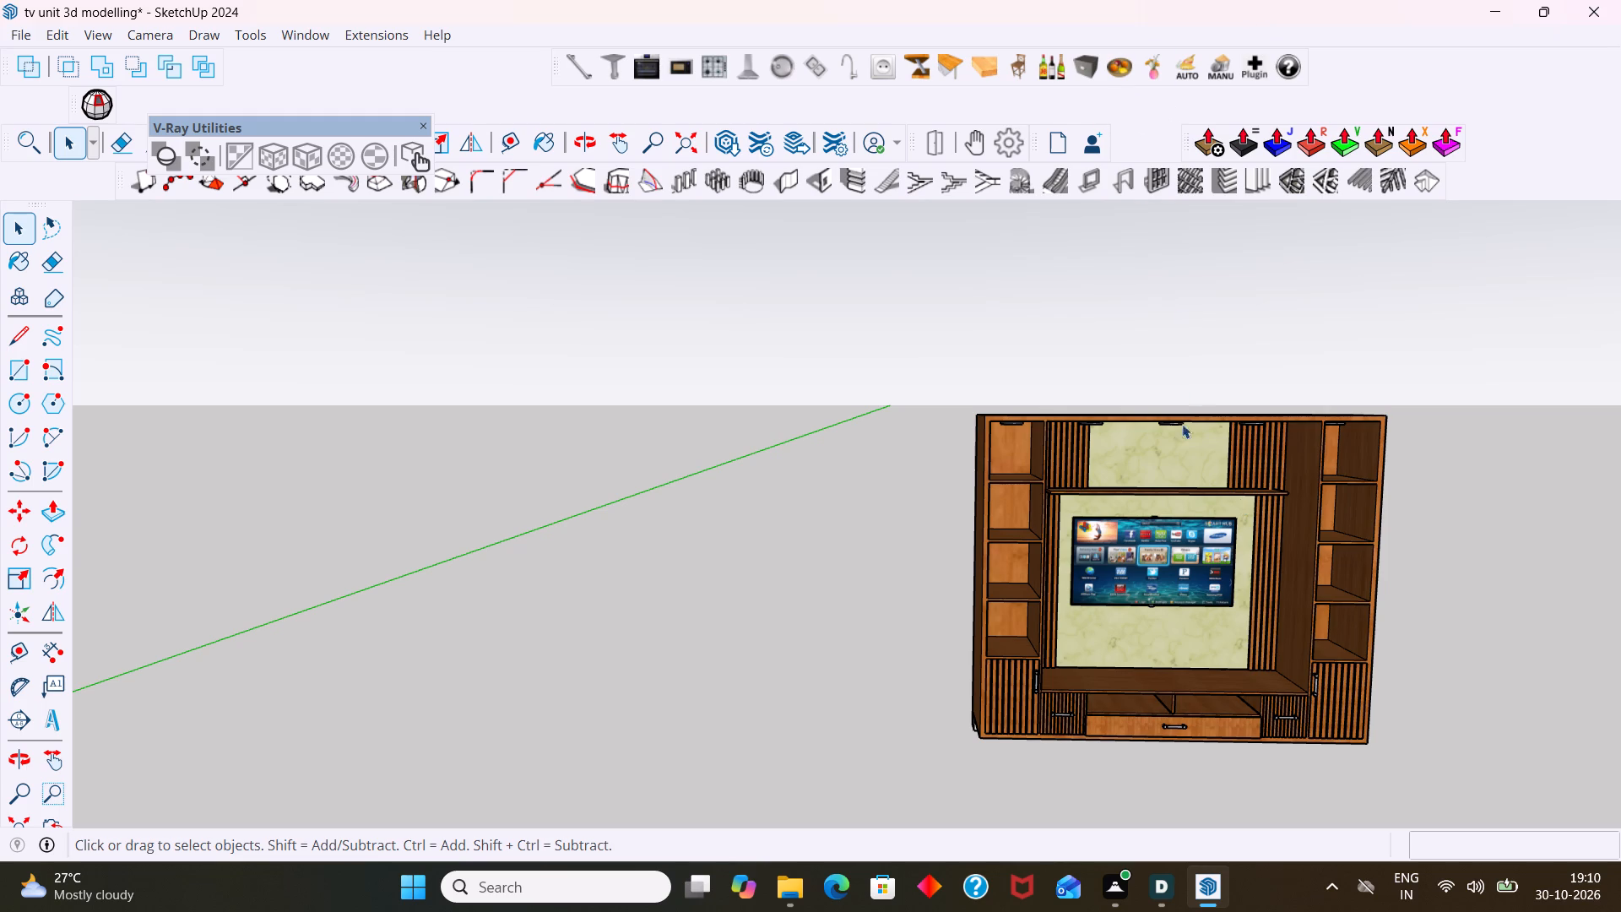
middle_drag(1082, 515, 1122, 394)
scroll(1034, 525, up, 6)
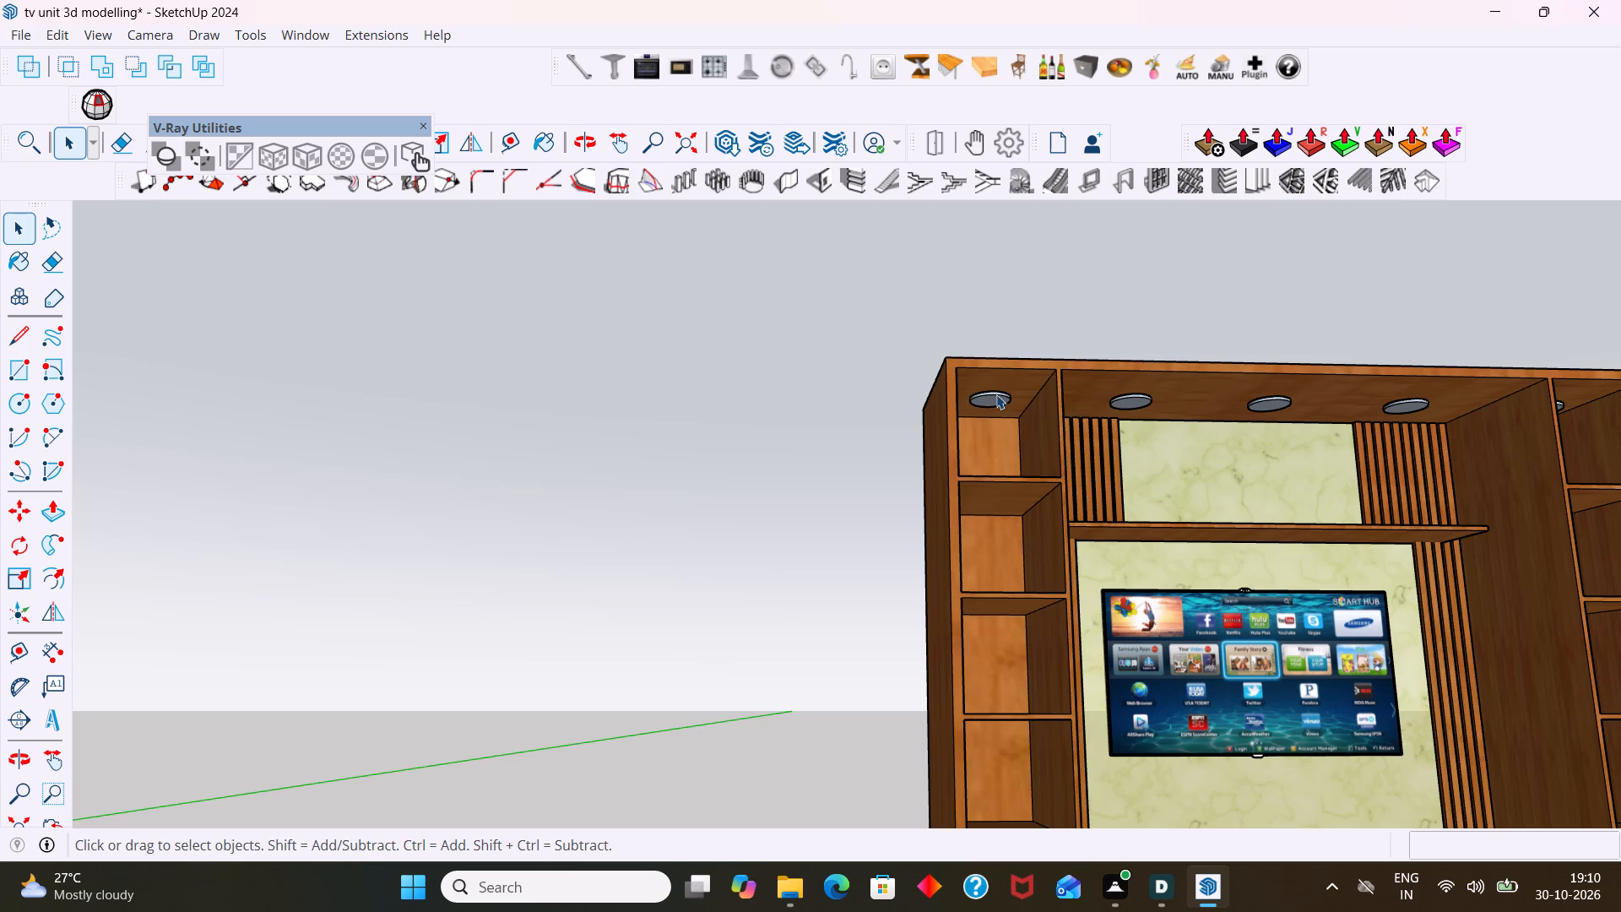
middle_drag(996, 394, 1000, 501)
scroll(998, 522, down, 5)
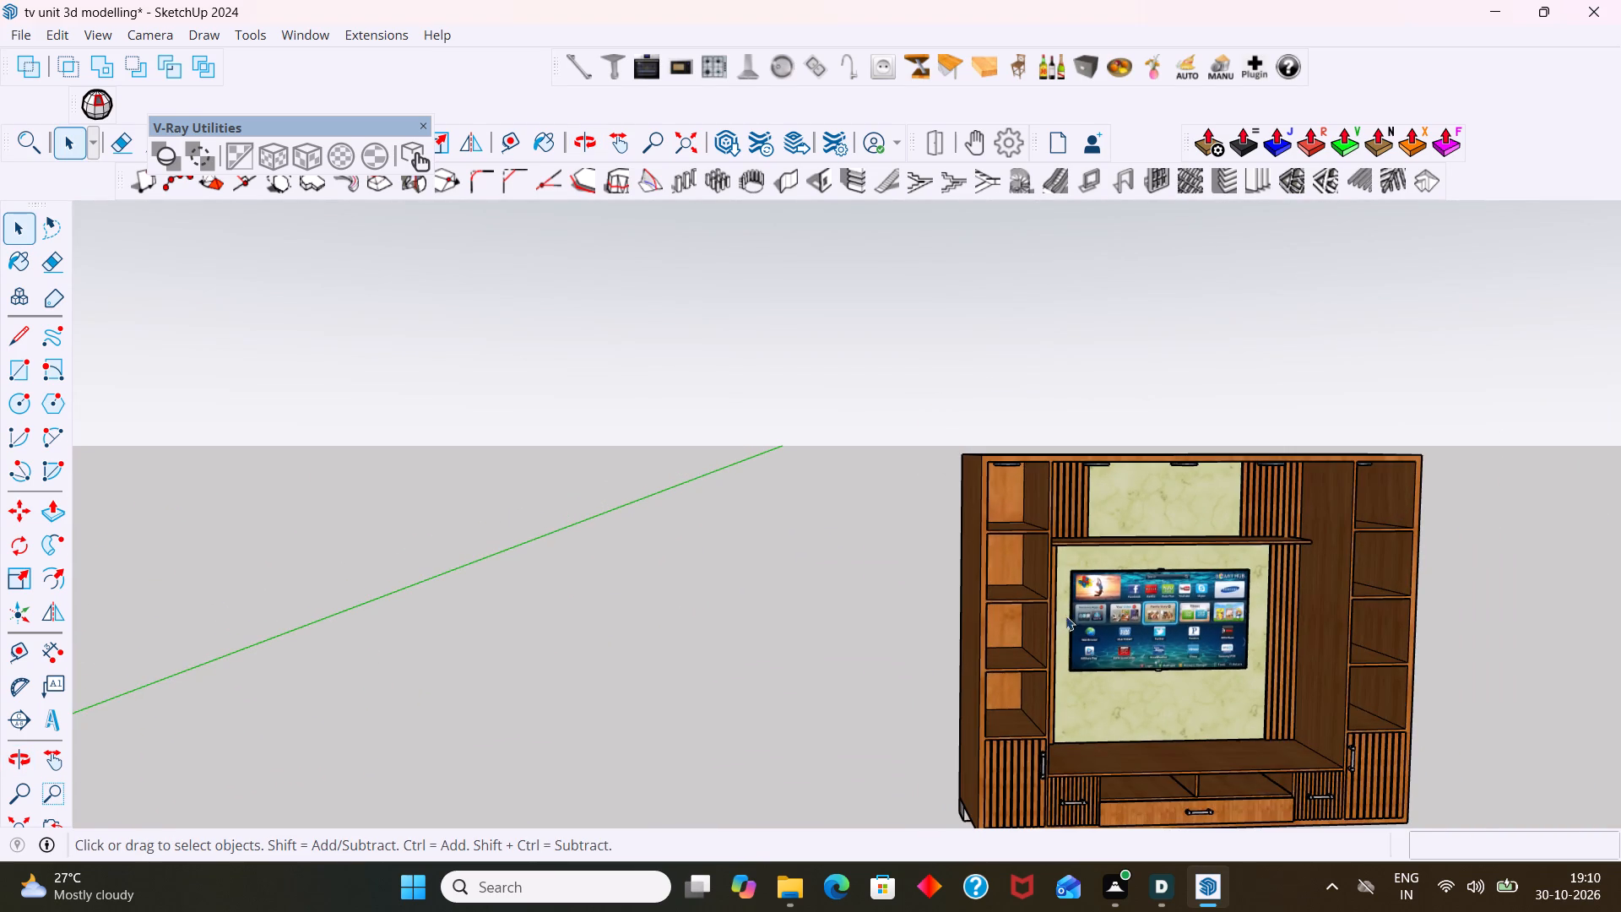
shift+middle_drag(1091, 588, 804, 459)
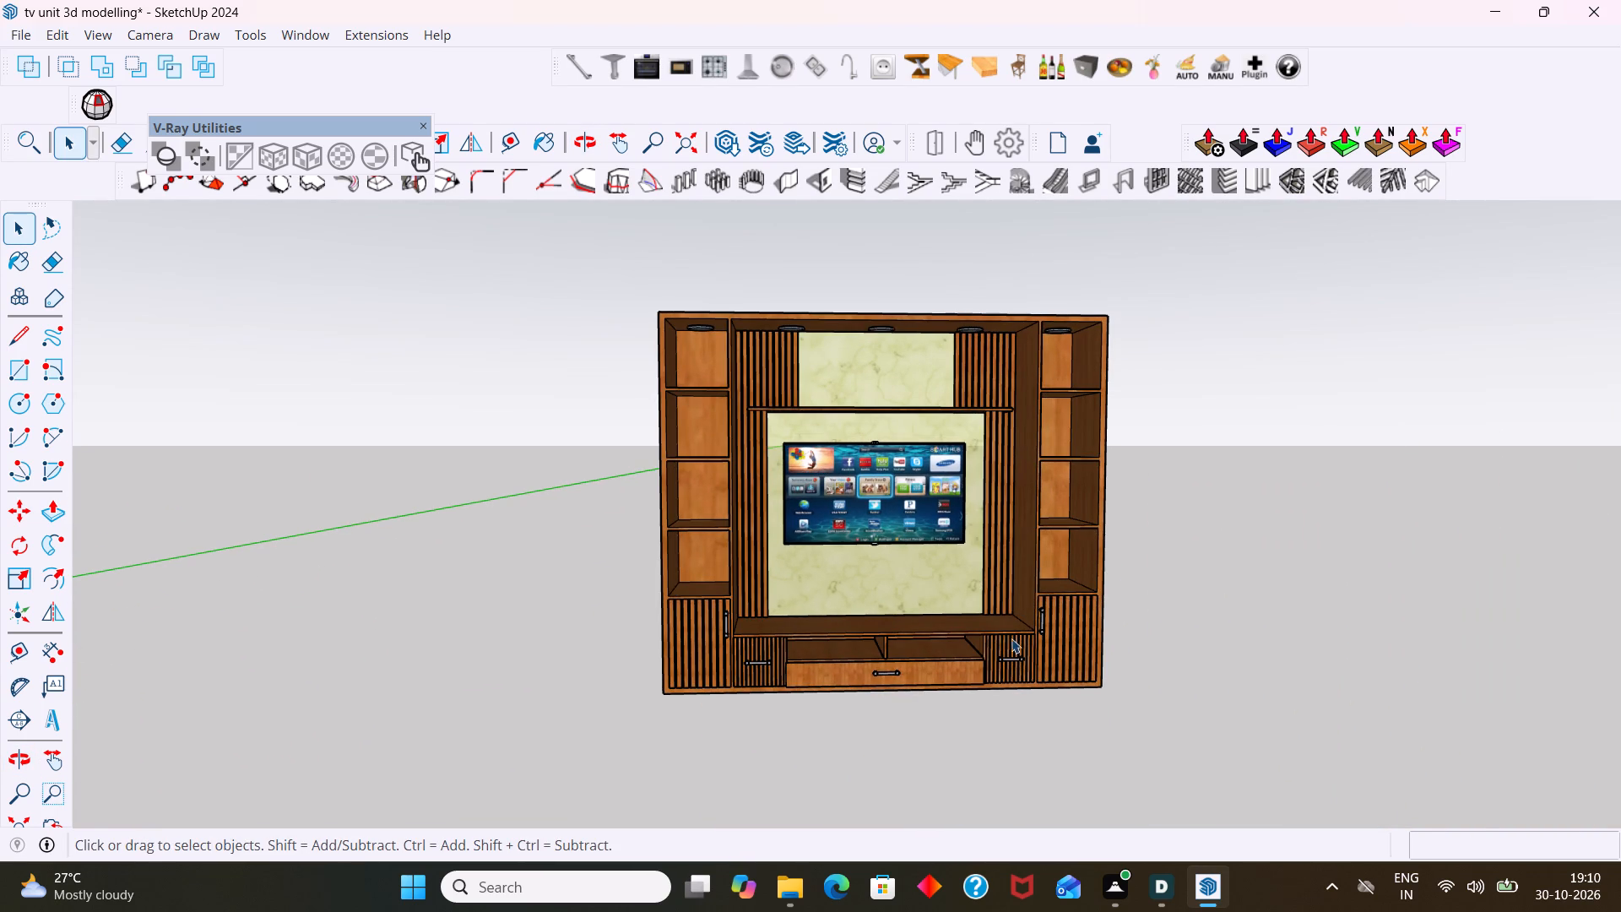
scroll(943, 556, up, 2)
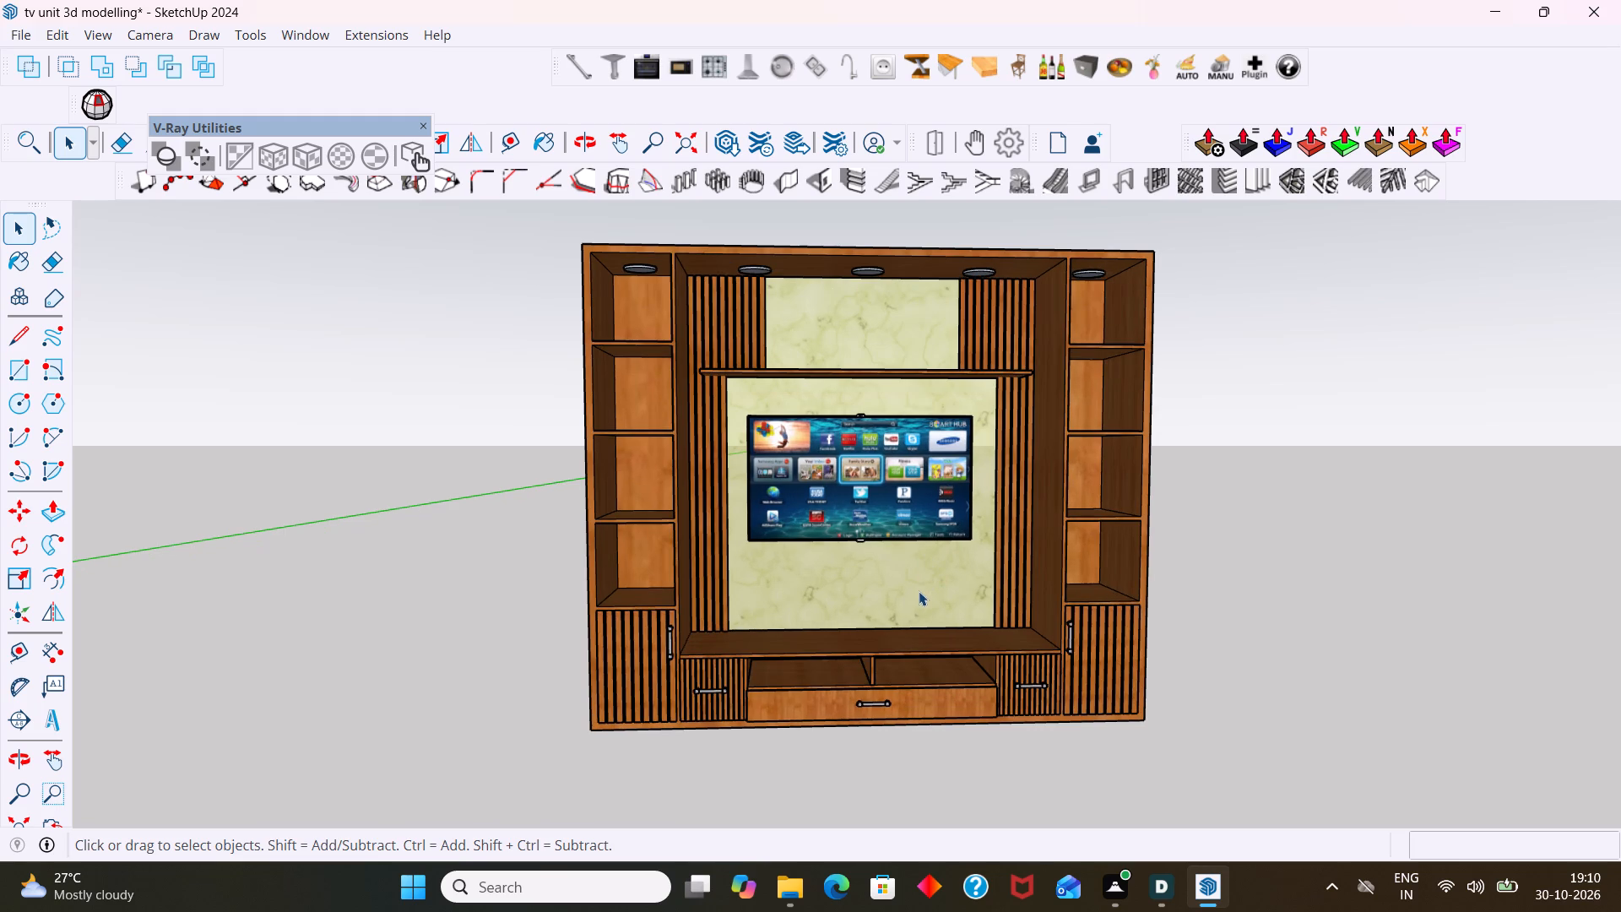
scroll(906, 605, down, 1)
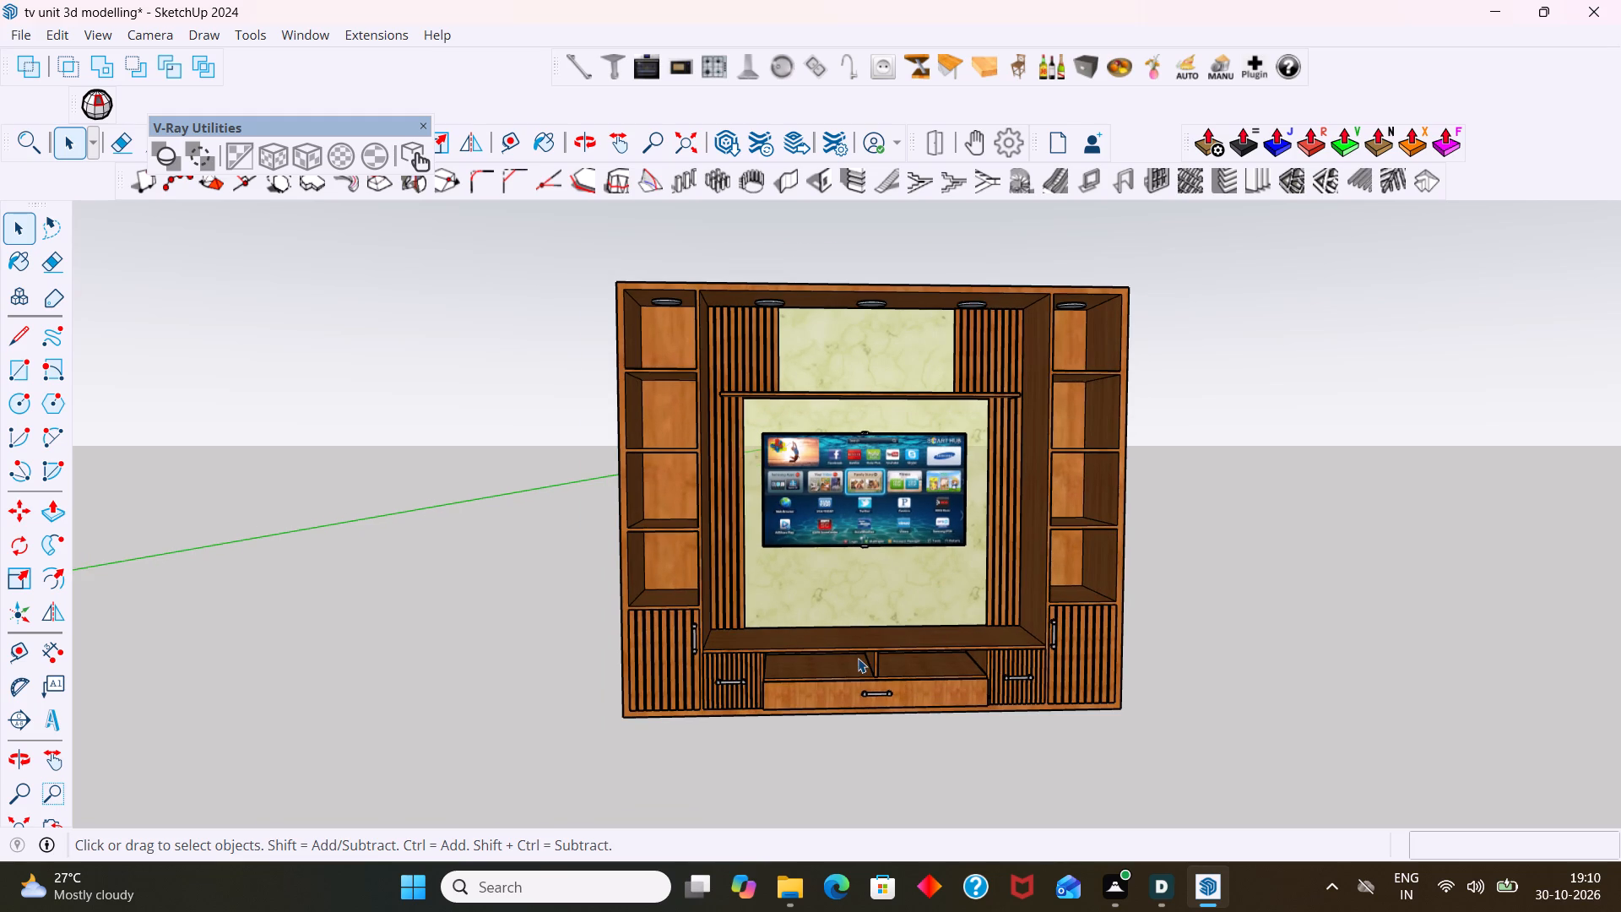
Search 3D Warehouse for "tress" and browse the resulting models.
click(301, 38)
click(348, 222)
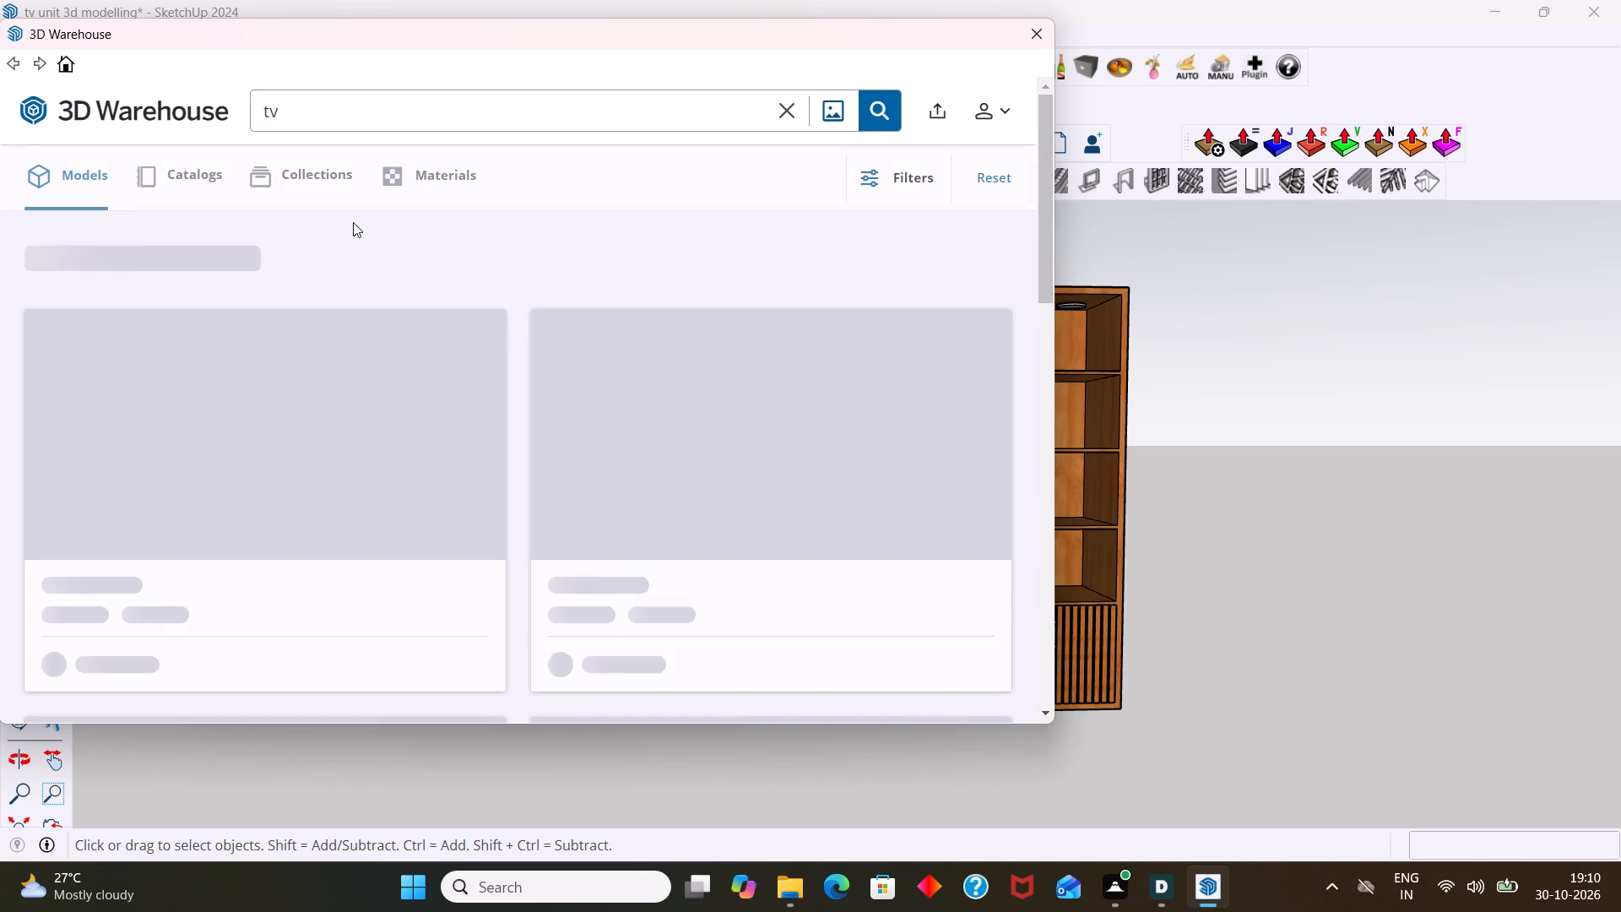
click(387, 119)
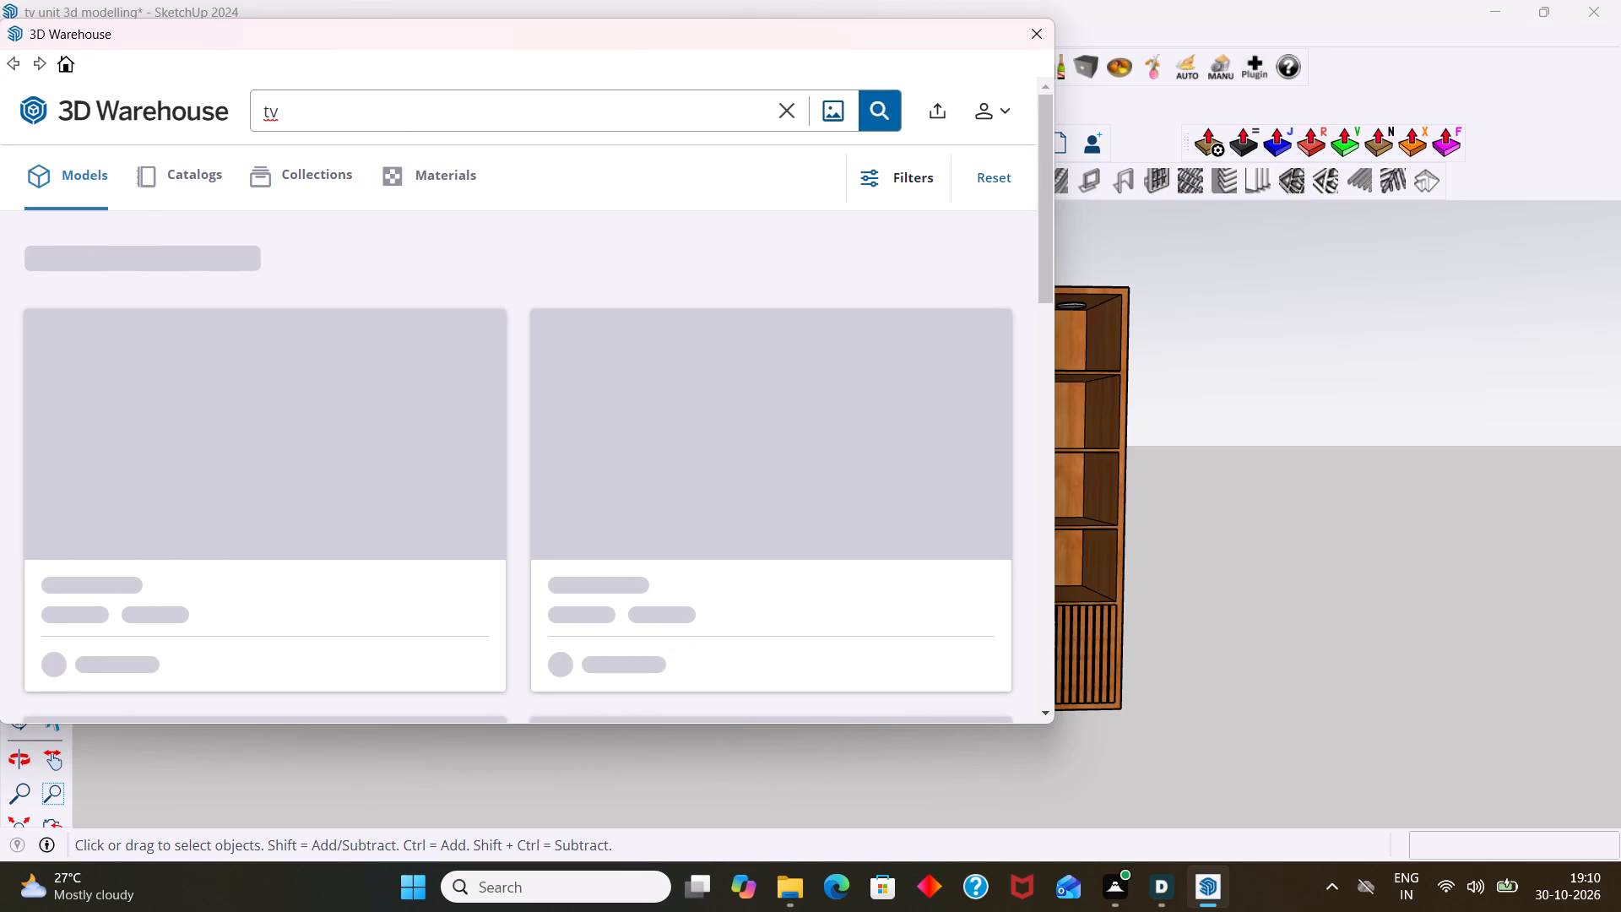
key(BackSpace)
key(BackSpace)
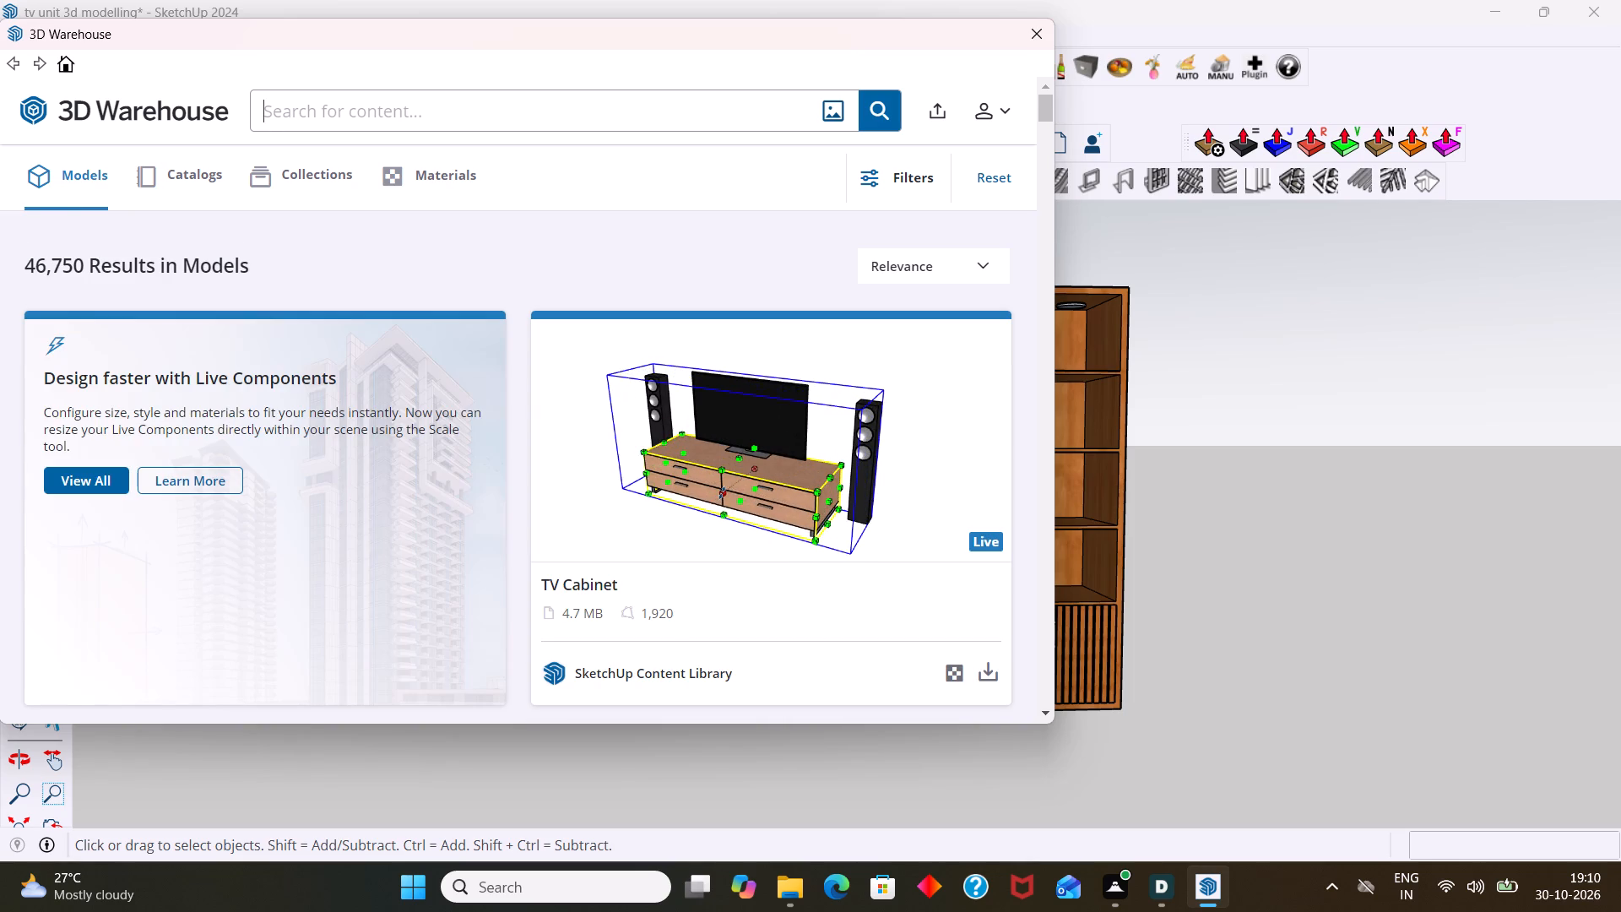
text(tress)
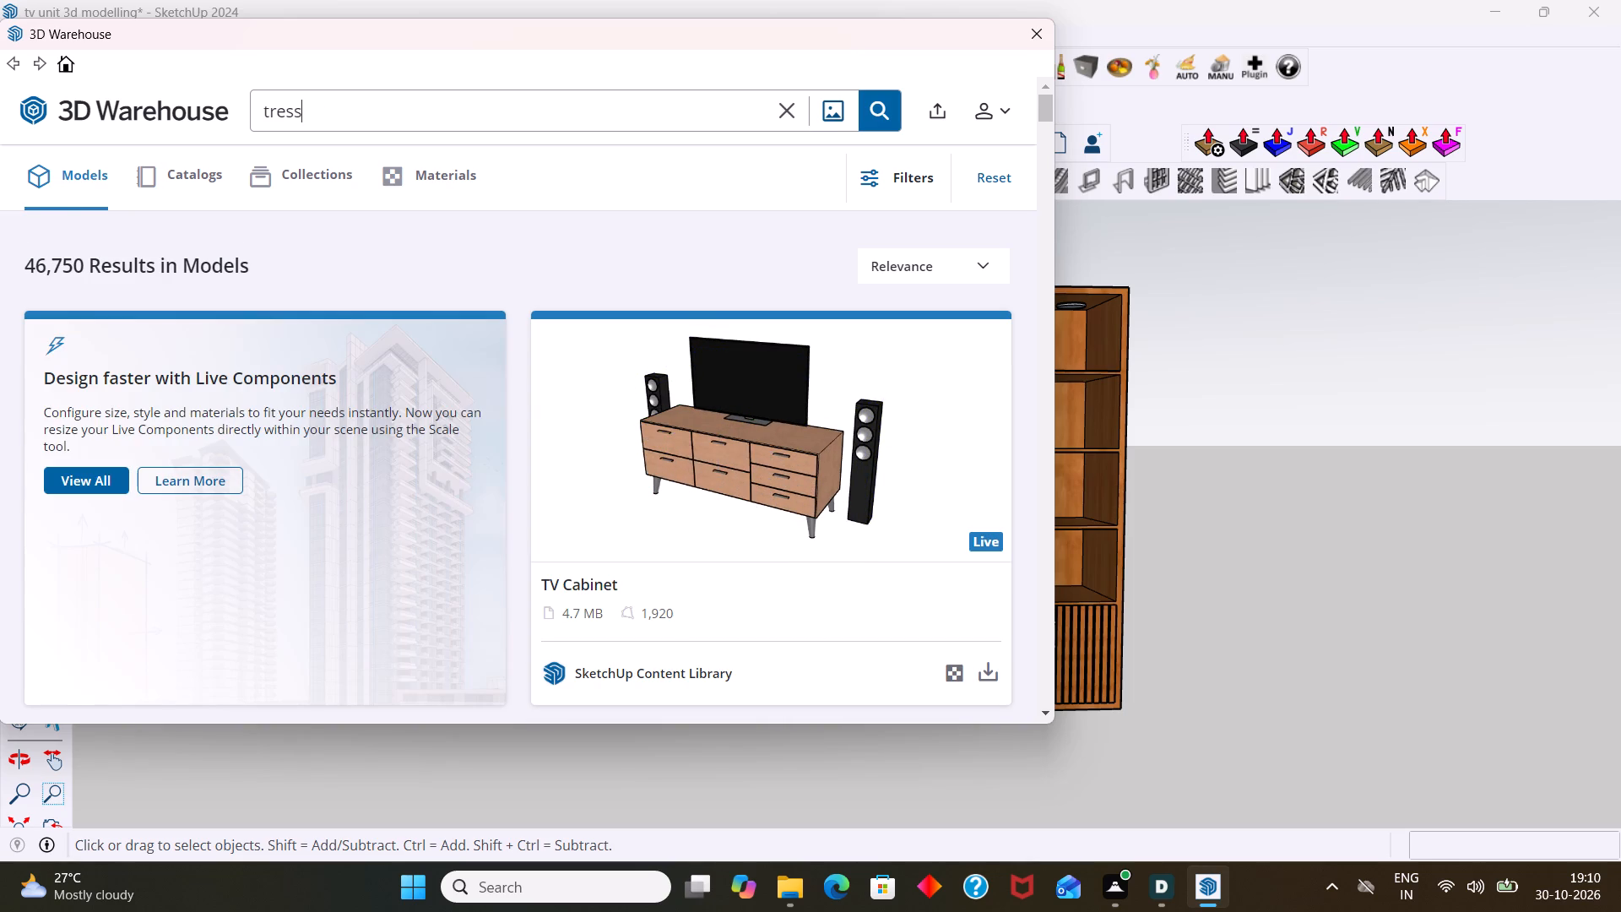
key(Return)
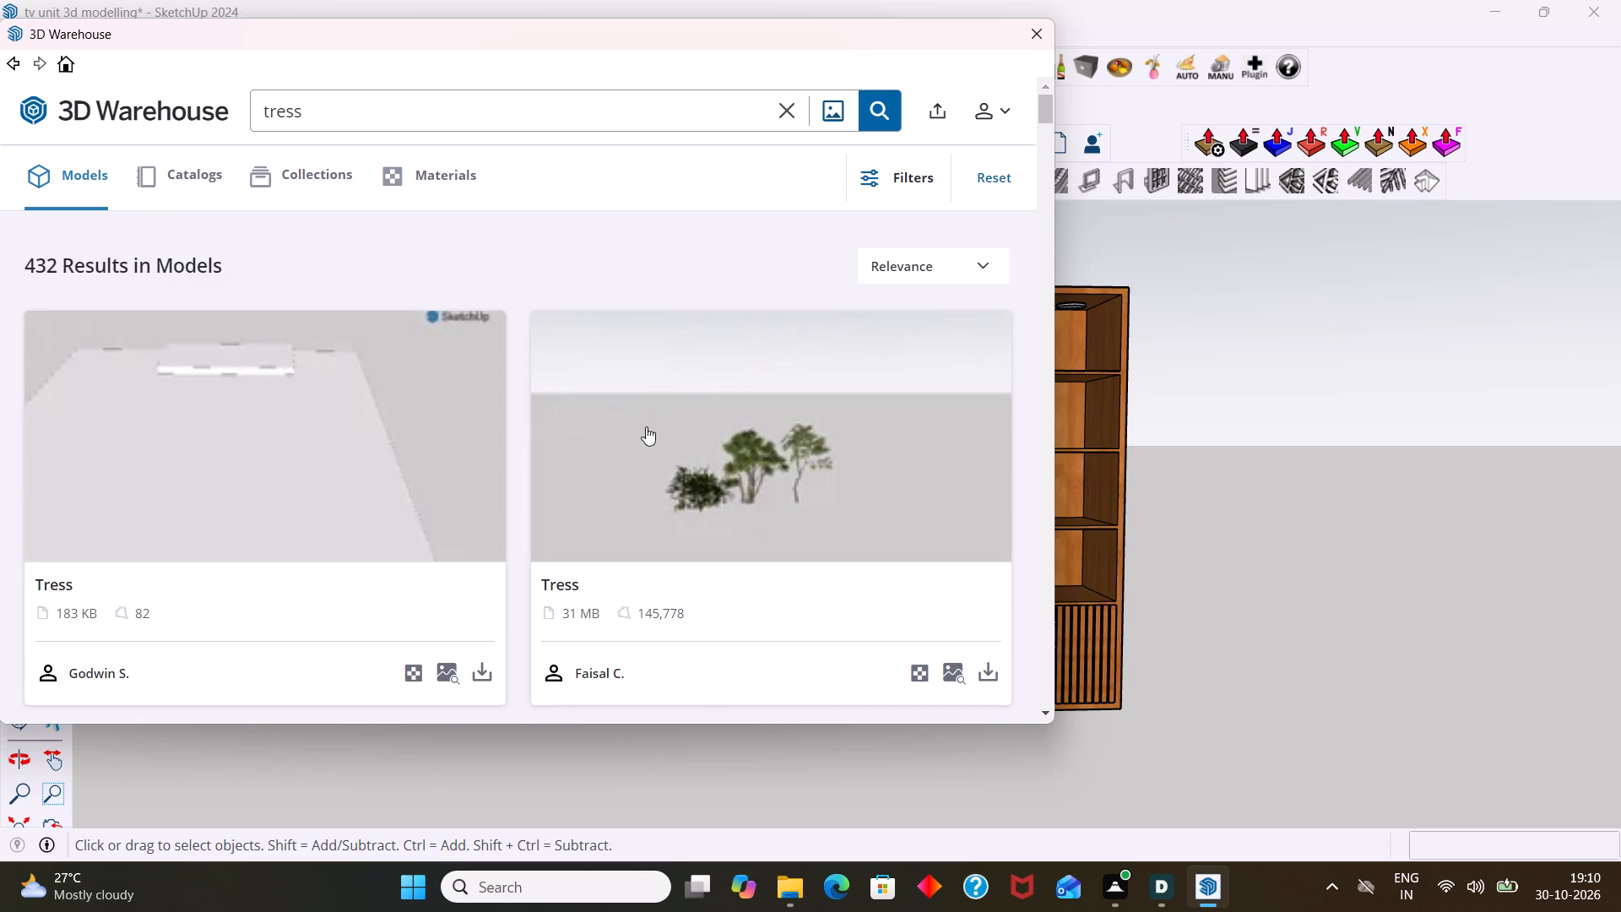
scroll(651, 459, down, 1)
scroll(552, 465, down, 7)
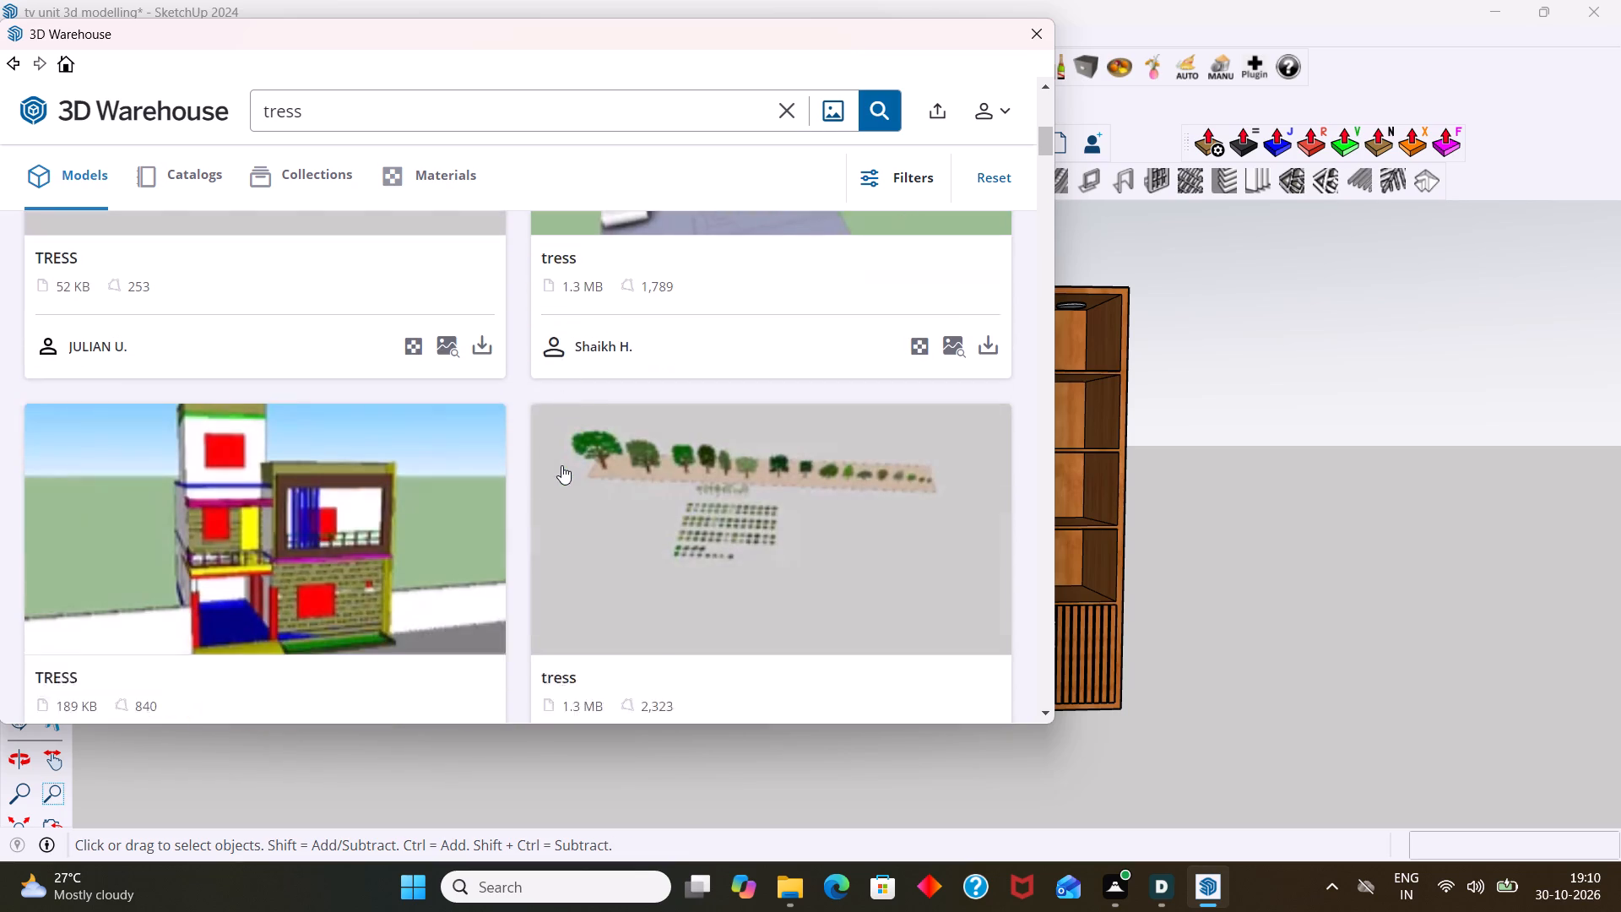
scroll(561, 465, down, 7)
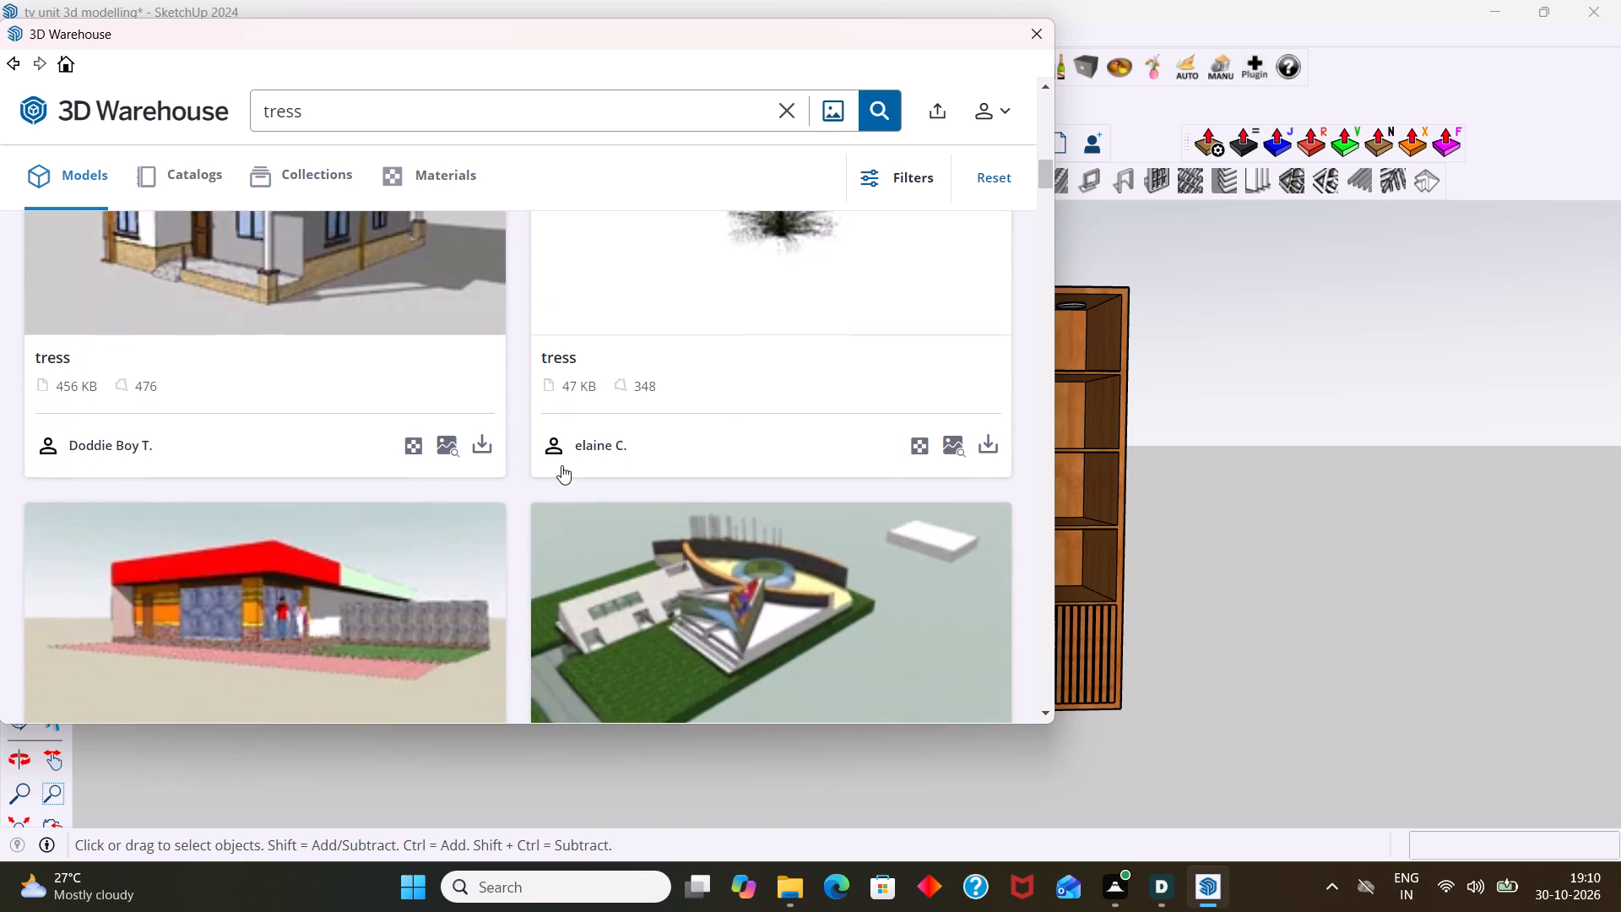
scroll(561, 465, down, 5)
scroll(507, 372, up, 1)
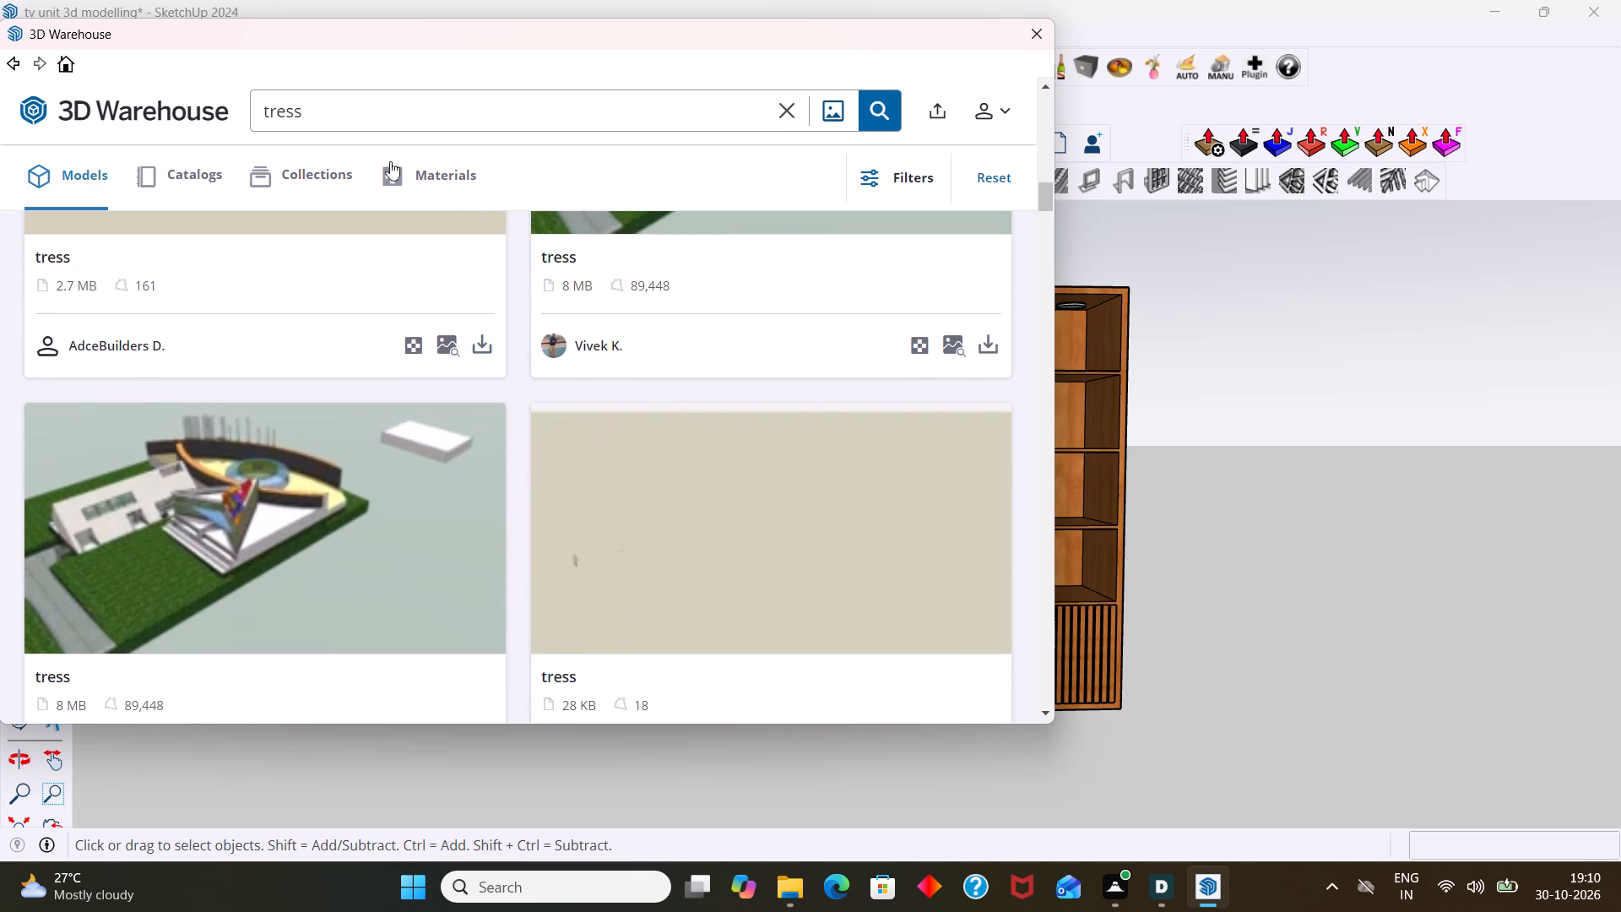
Search 3D Warehouse for "plants" instead.
click(329, 115)
key(BackSpace)
key(BackSpace)
key(BackSpace)
key(BackSpace)
key(BackSpace)
key(BackSpace)
key(BackSpace)
key(BackSpace)
key(BackSpace)
text(plants)
key(Return)
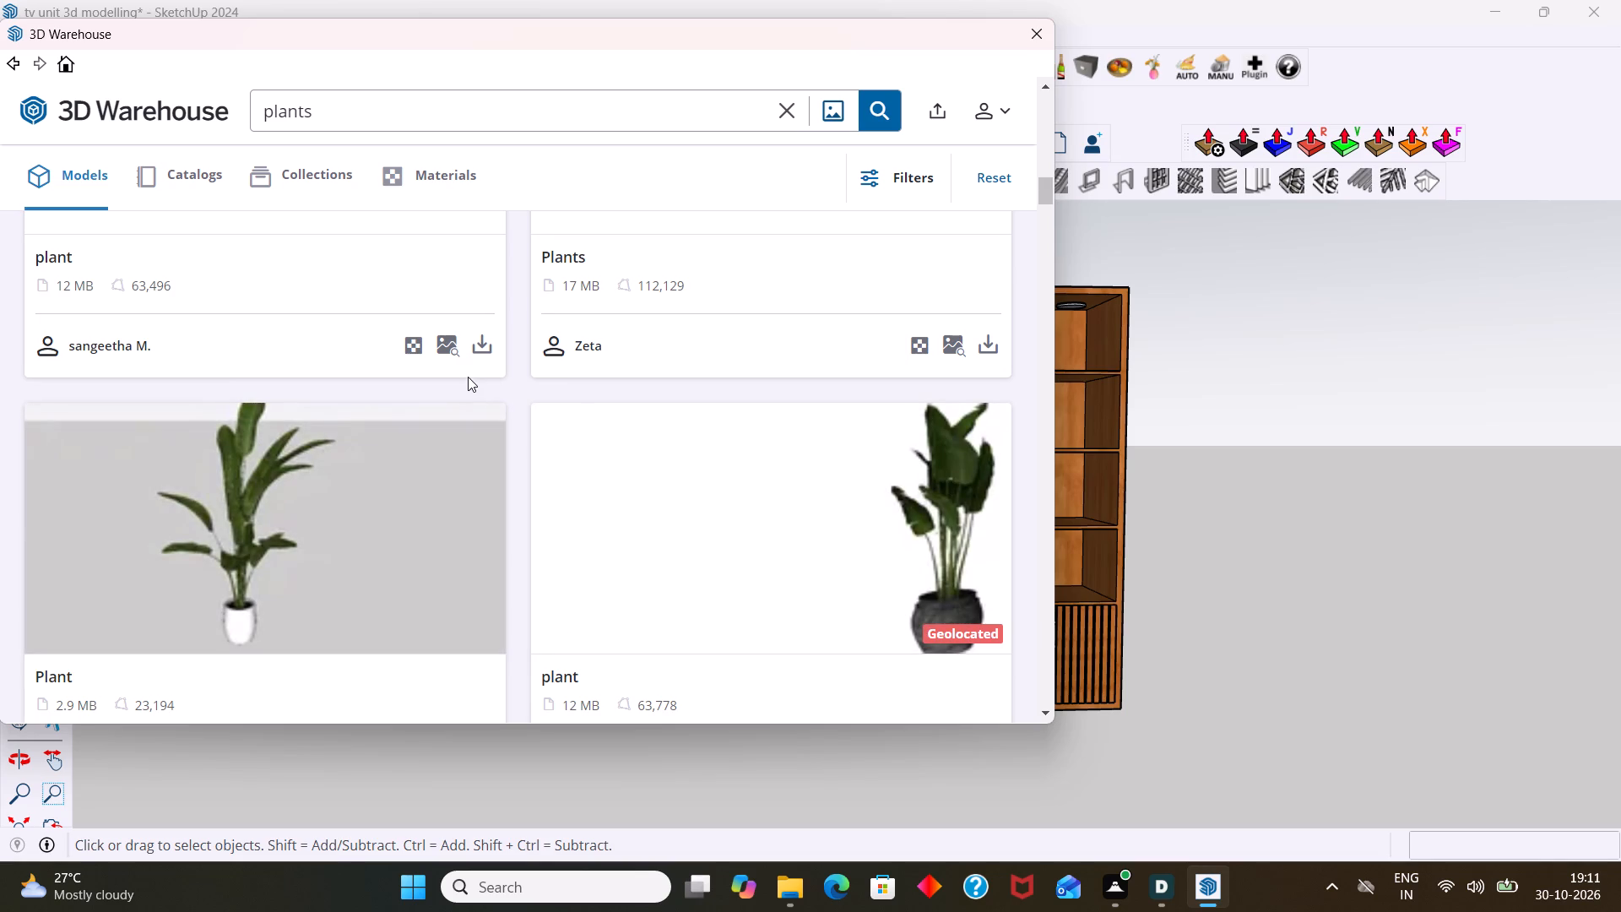
Find the 2.9 MB Plant in a white pot and load it into the current model, skipping the advert for extra downloads.
scroll(460, 381, down, 3)
scroll(455, 396, up, 2)
scroll(455, 395, down, 2)
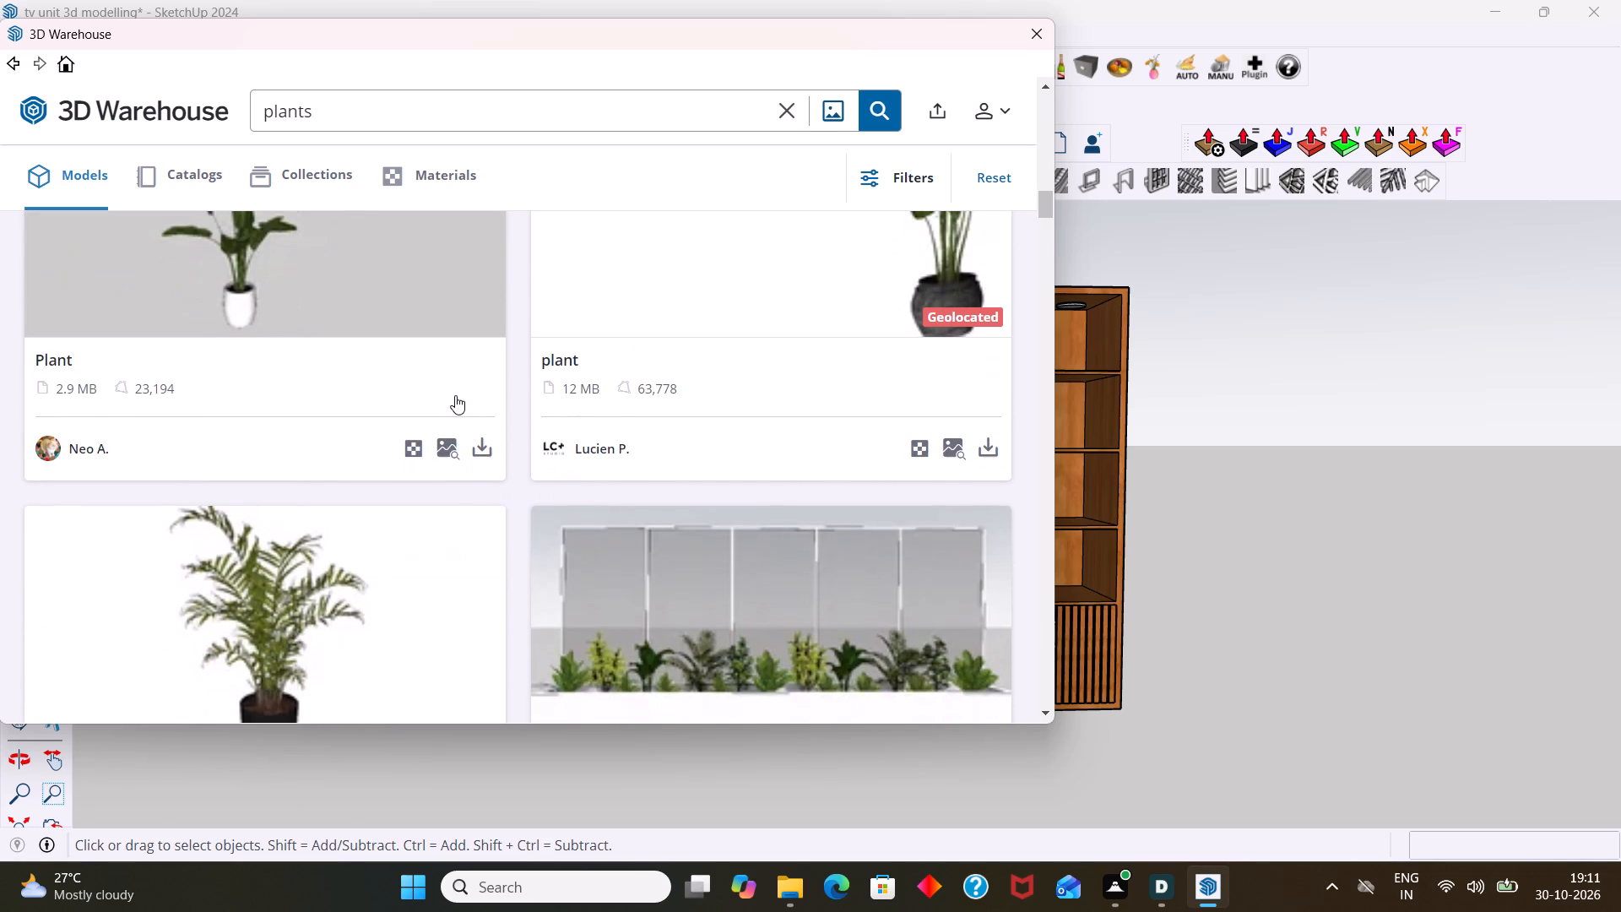
scroll(455, 394, down, 2)
scroll(445, 426, up, 2)
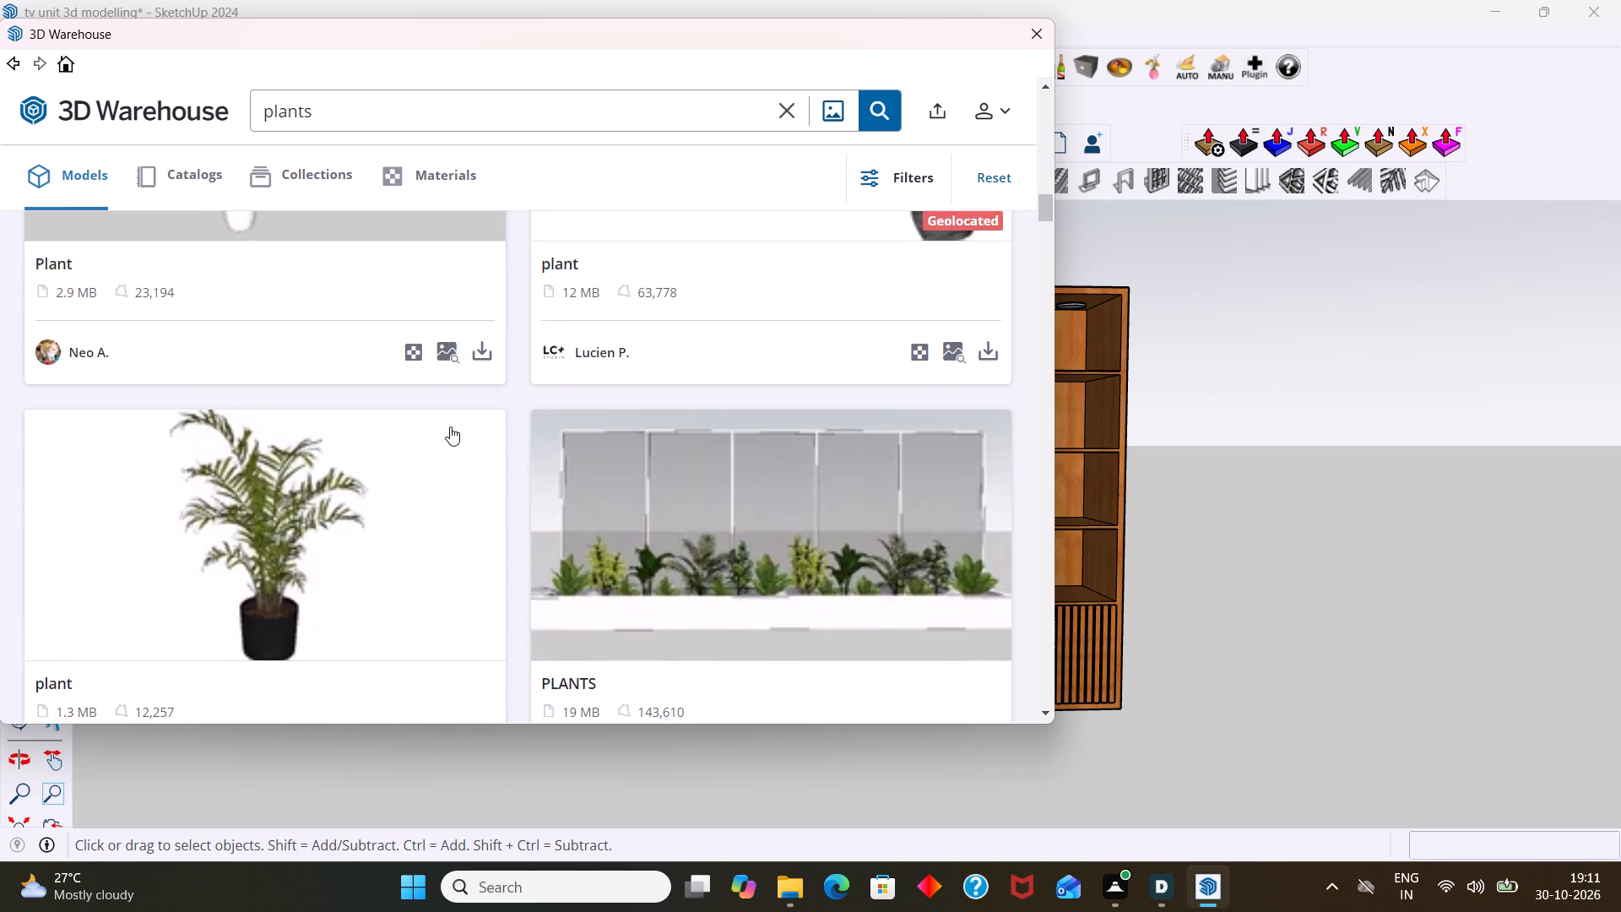
scroll(450, 426, up, 2)
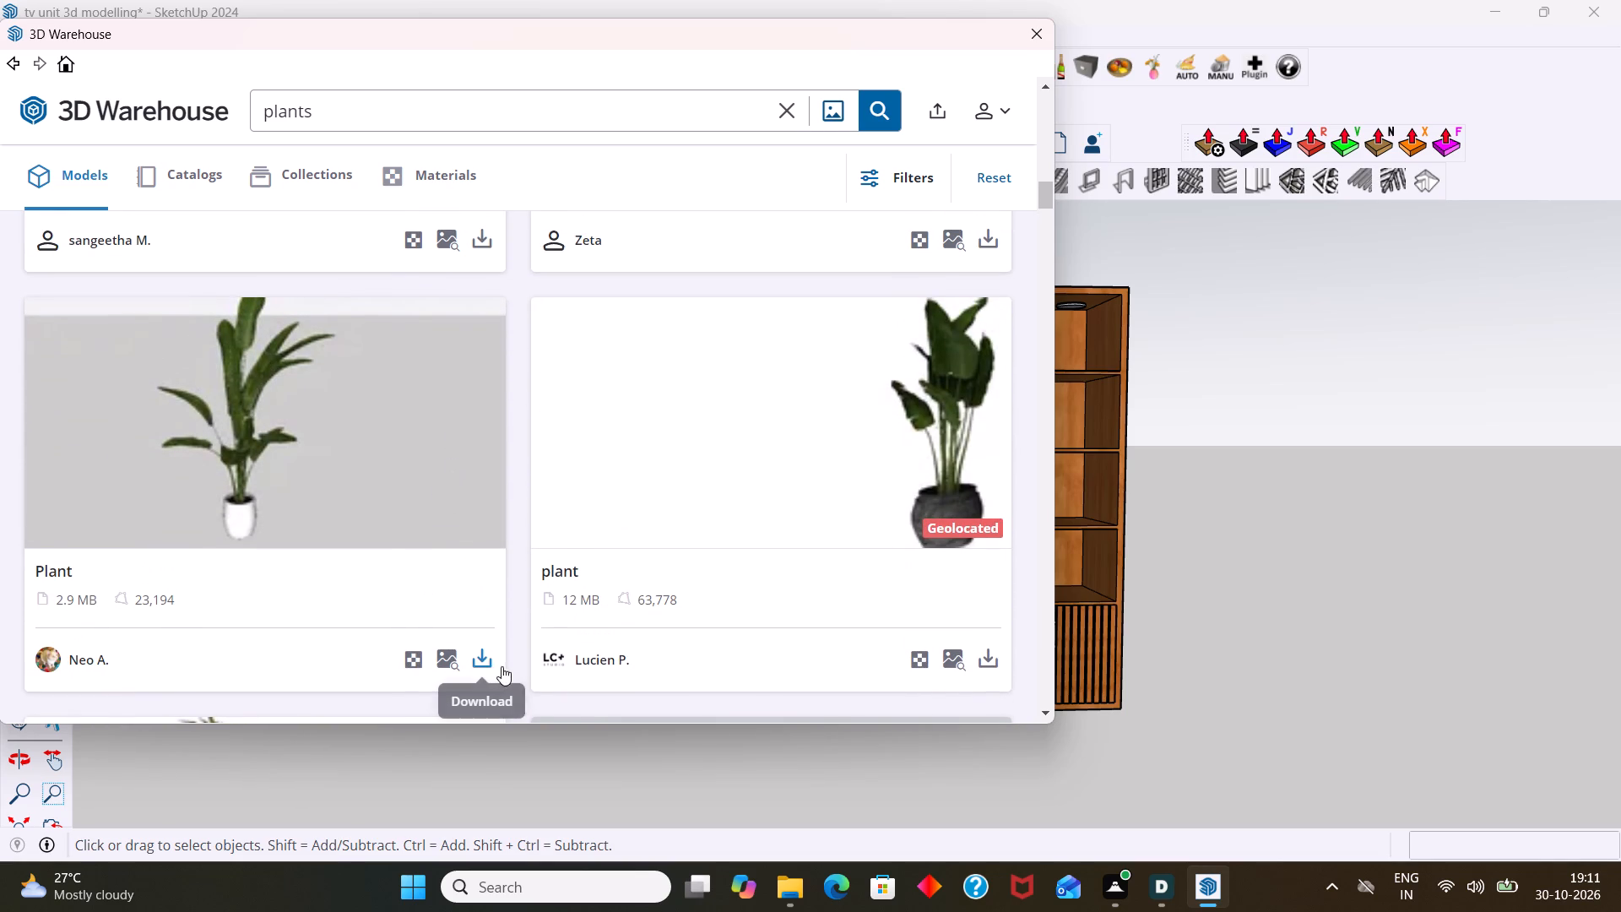
click(477, 663)
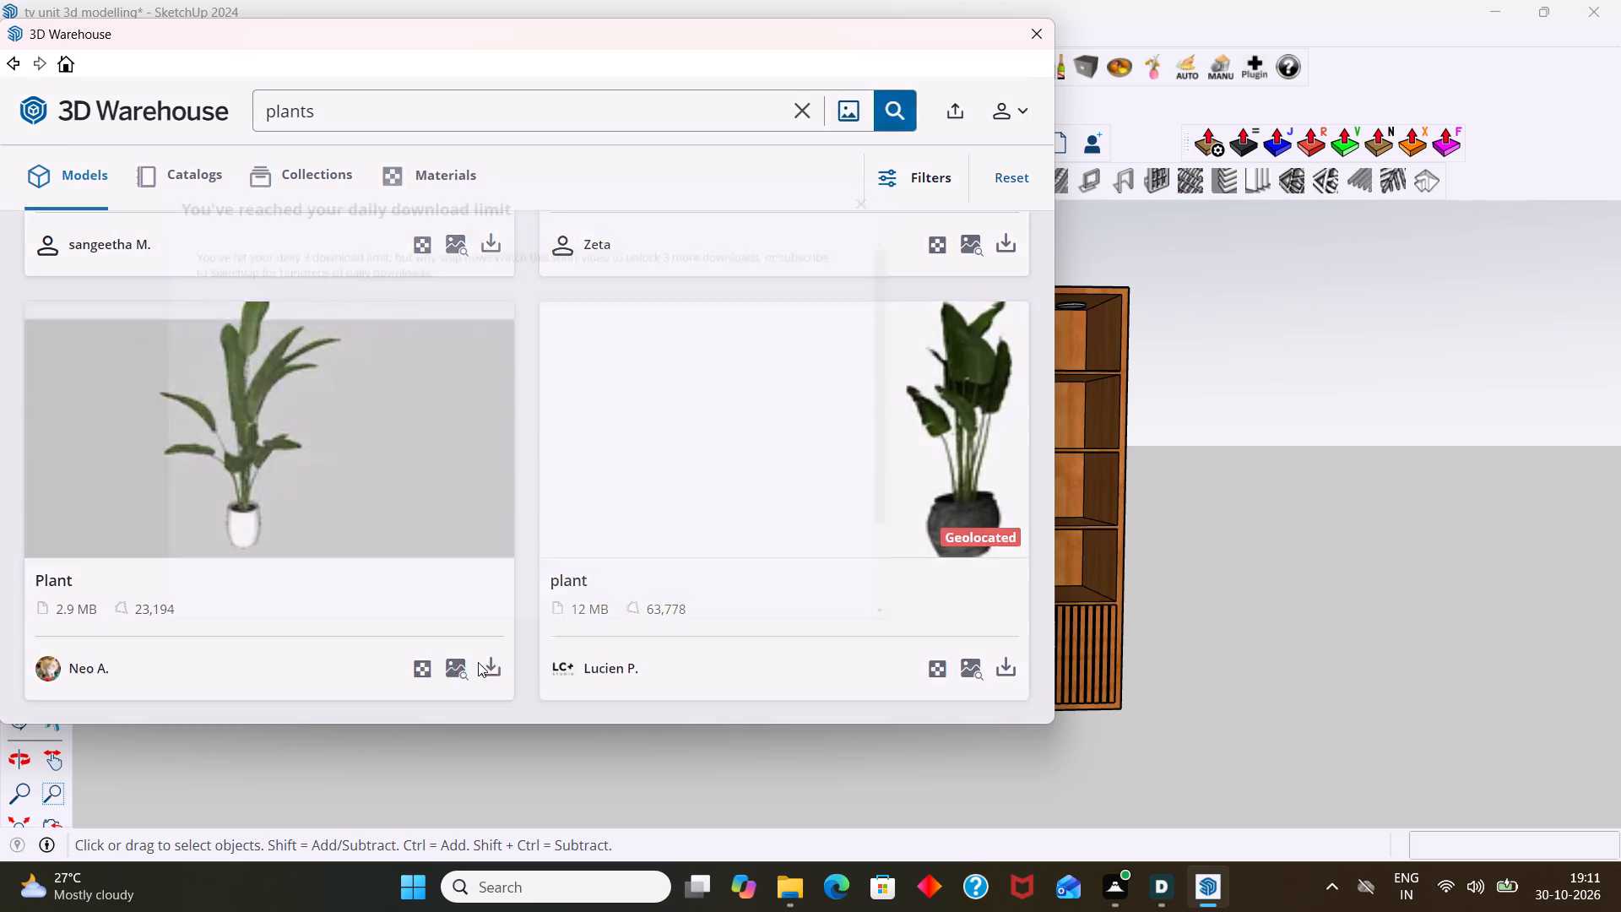
scroll(799, 512, down, 6)
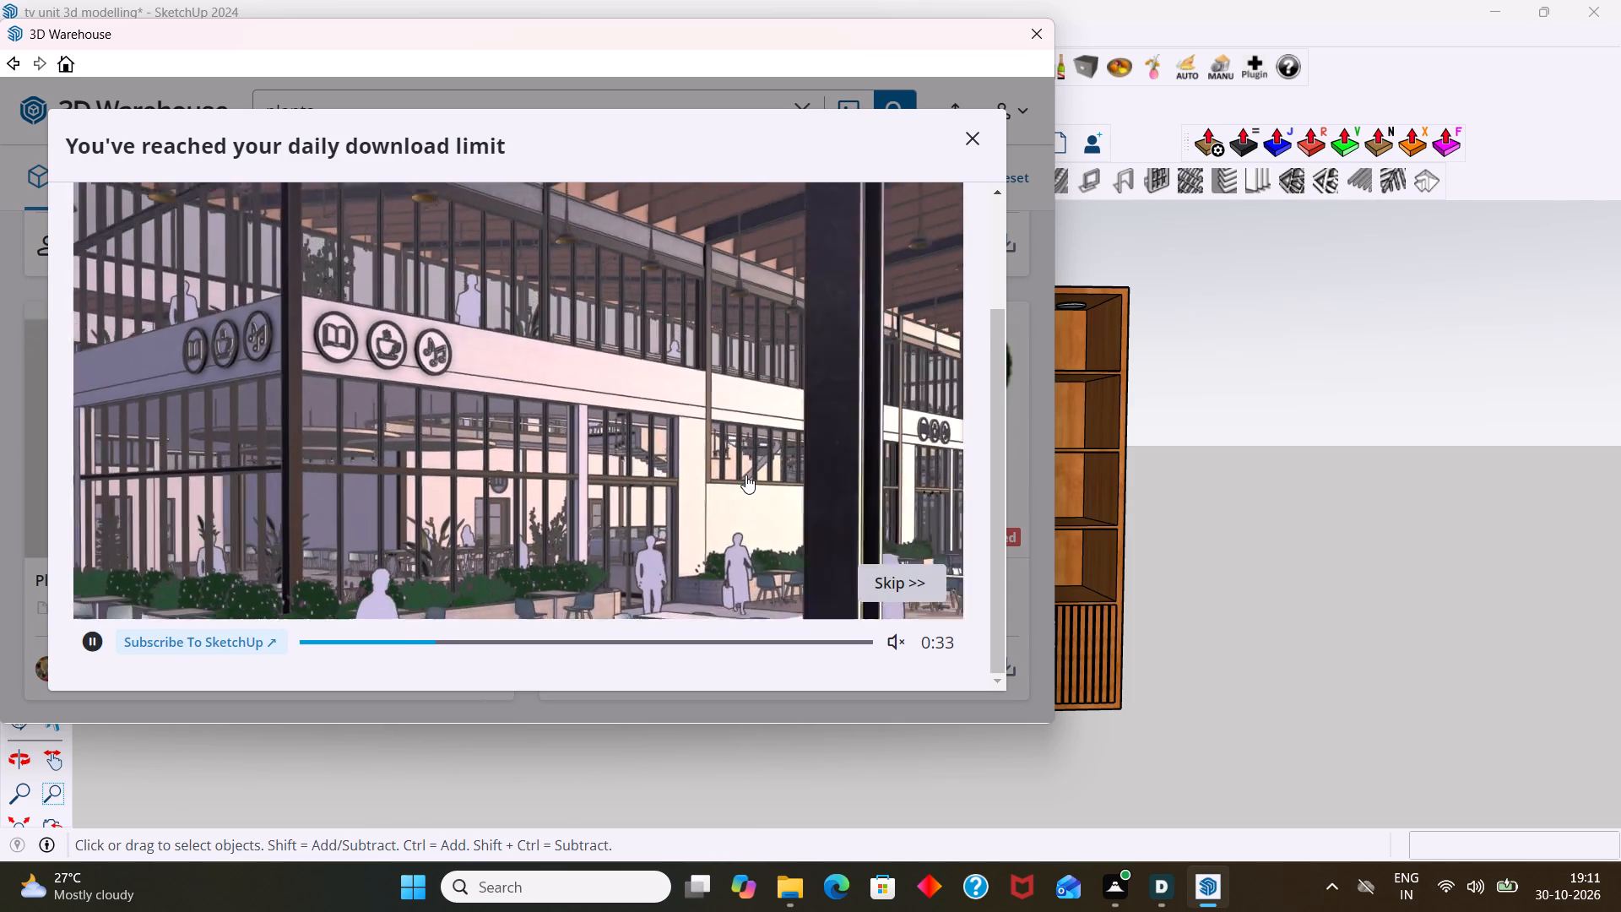
click(909, 580)
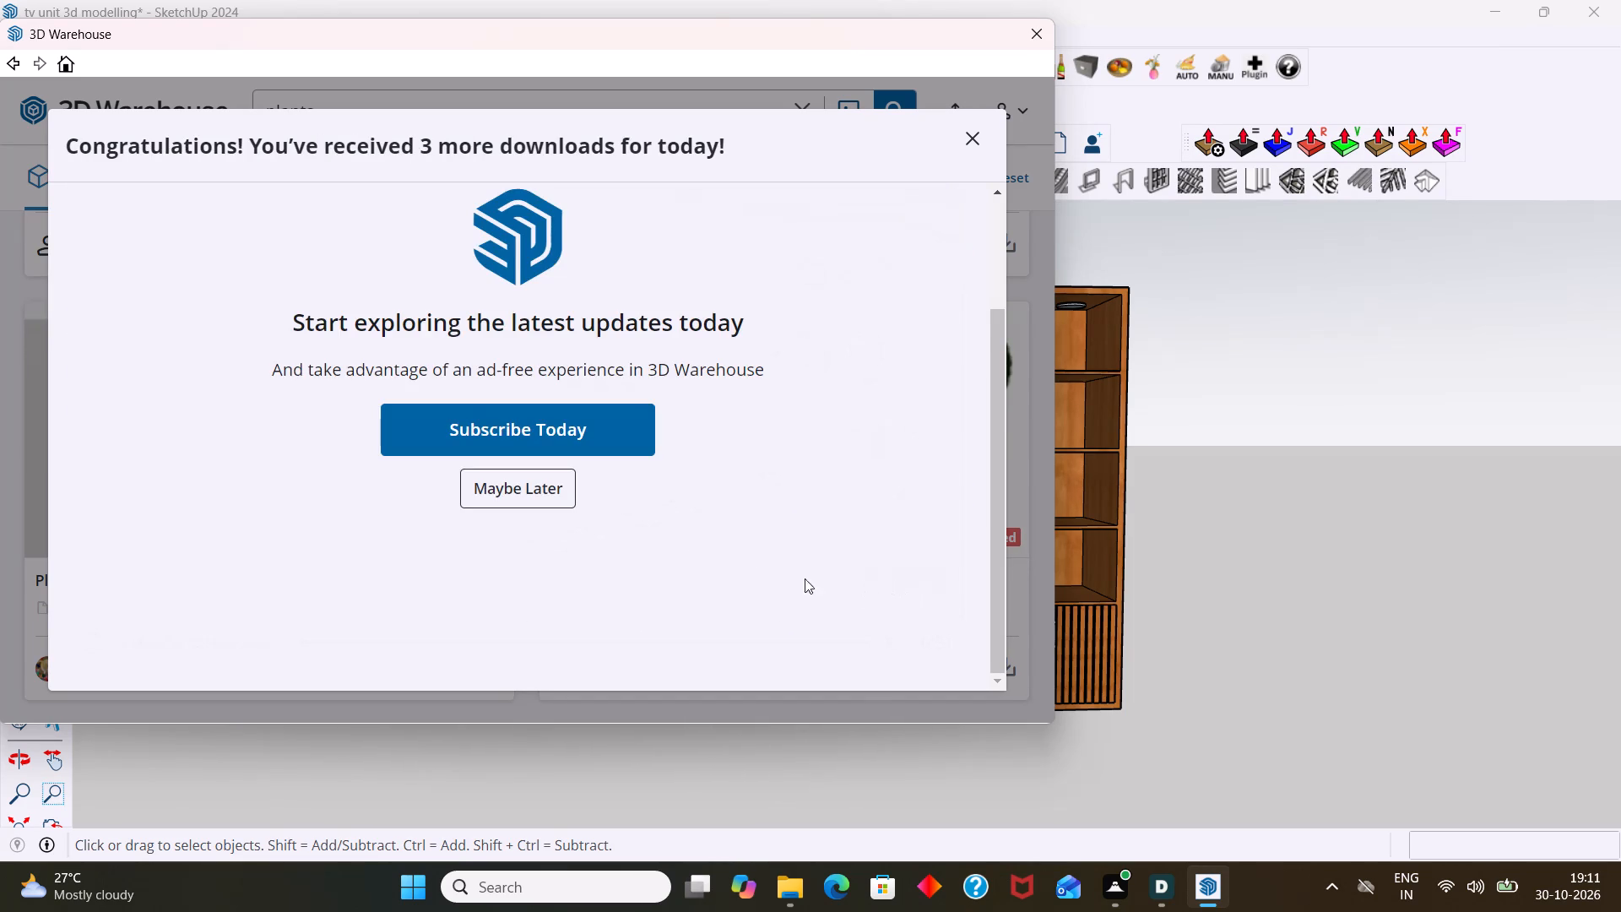
click(560, 486)
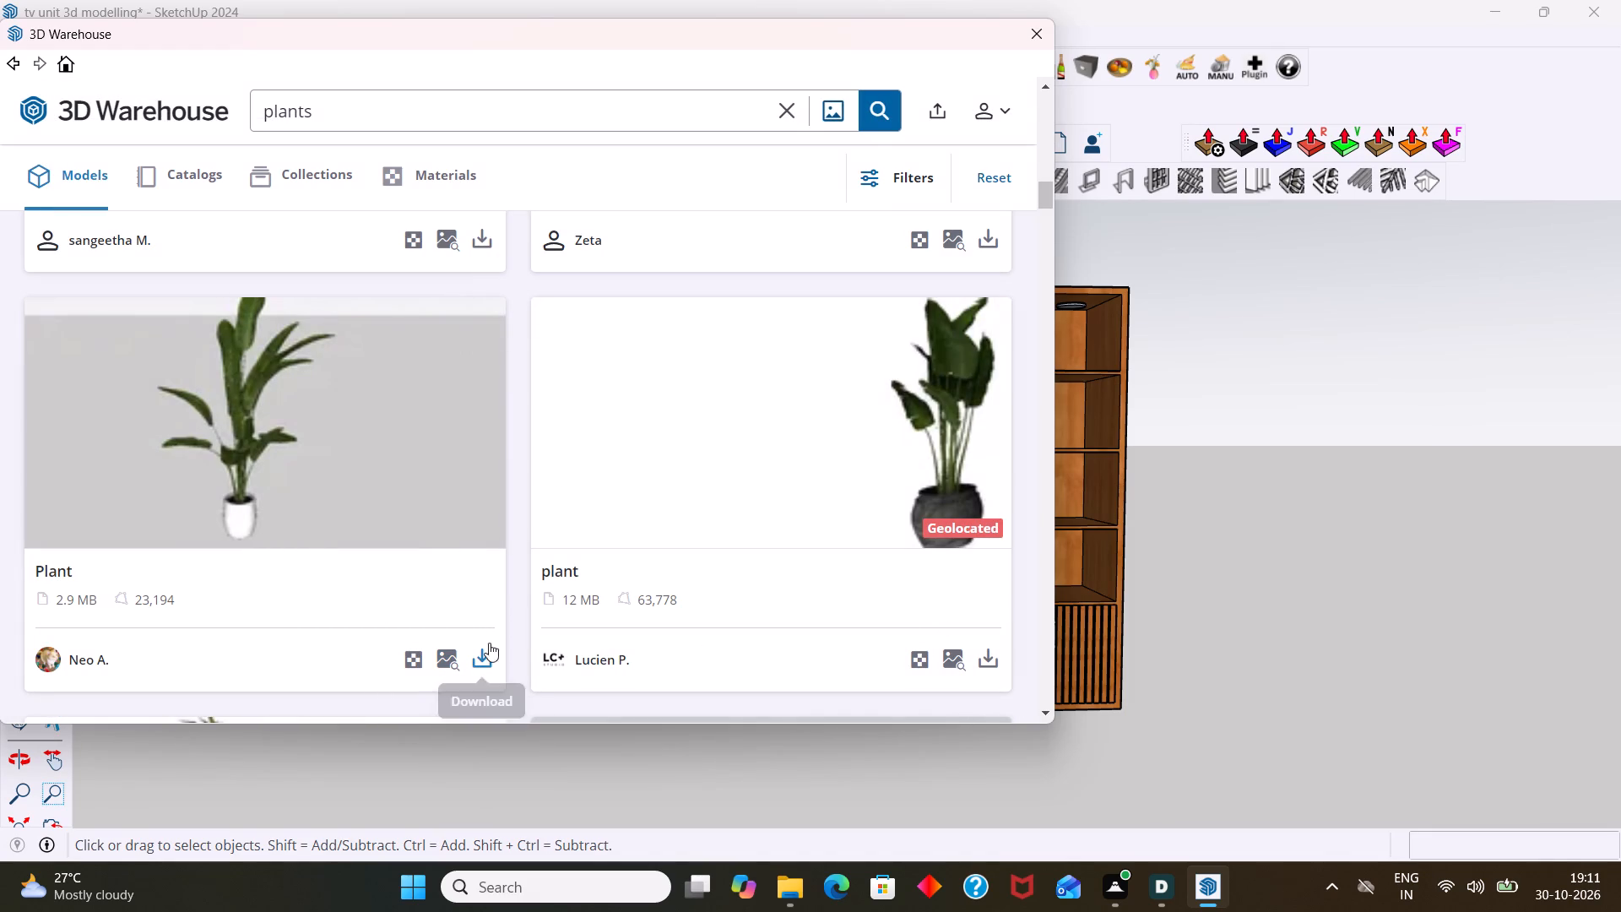
click(487, 666)
click(465, 400)
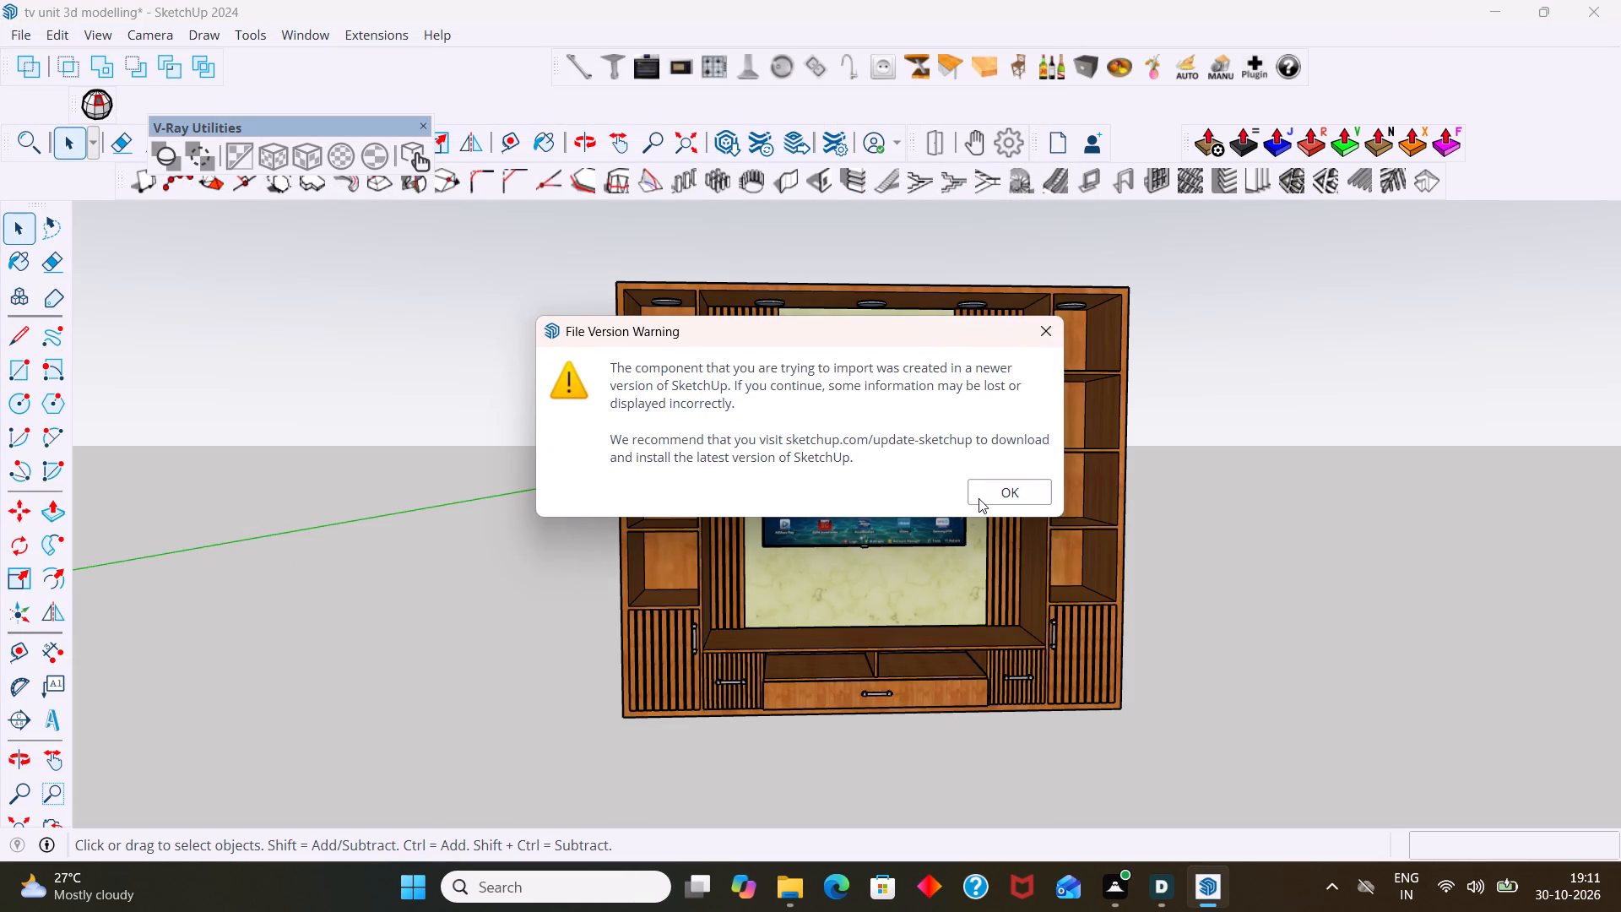
click(985, 497)
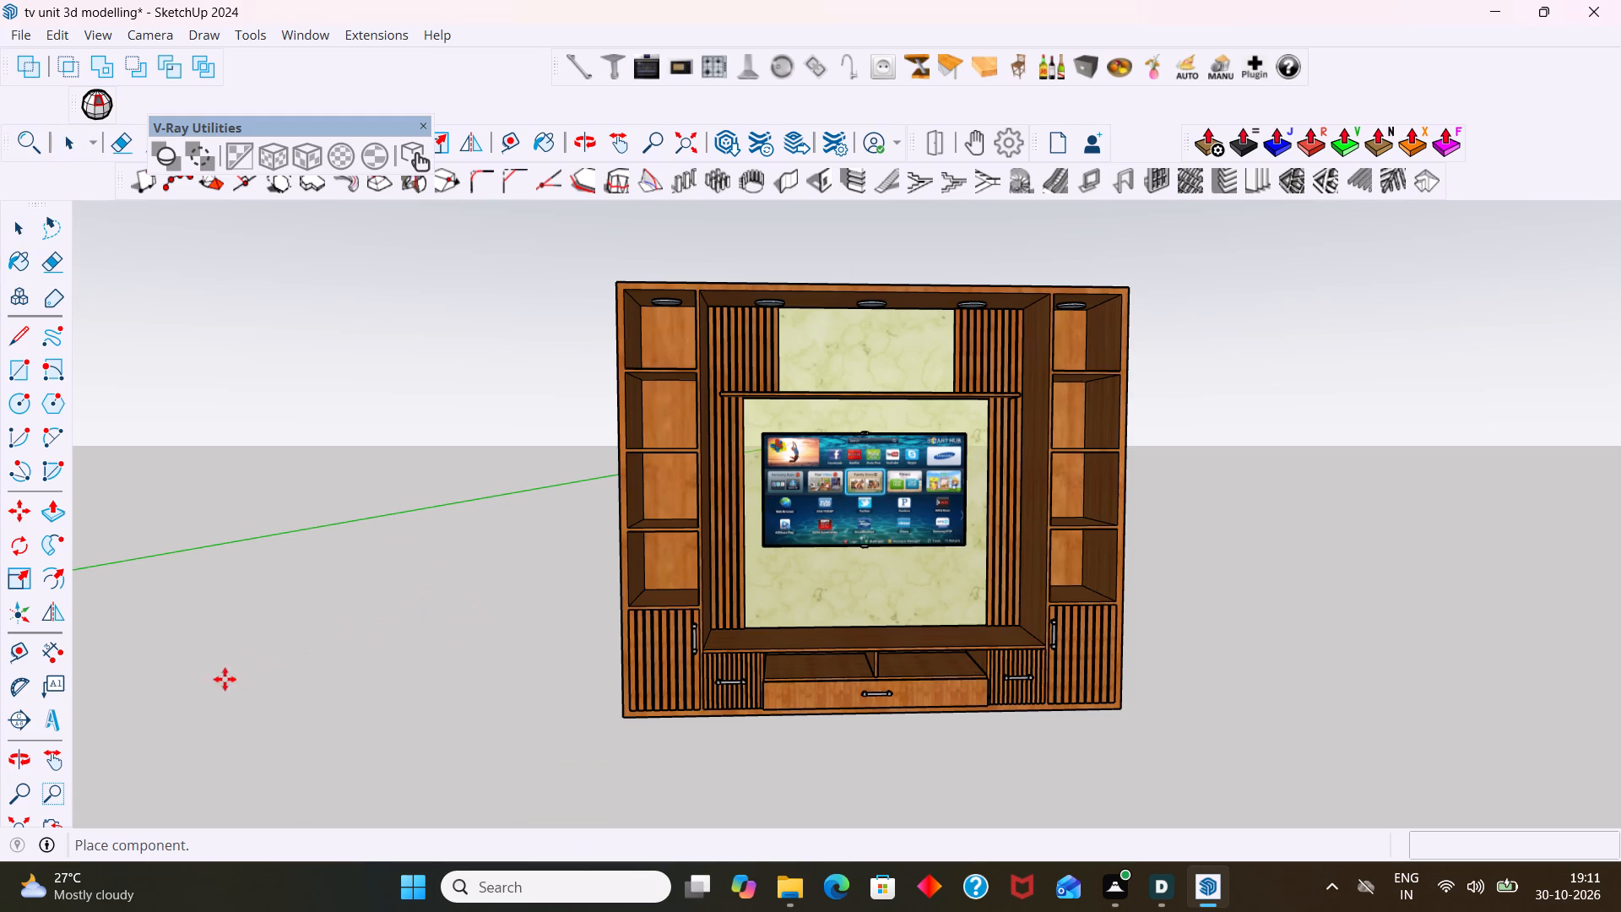
Place the potted plant on the floor beside the TV unit's right-hand side, using the unit's lower front corner as the insertion point.
scroll(512, 634, down, 2)
middle_drag(528, 631, 582, 644)
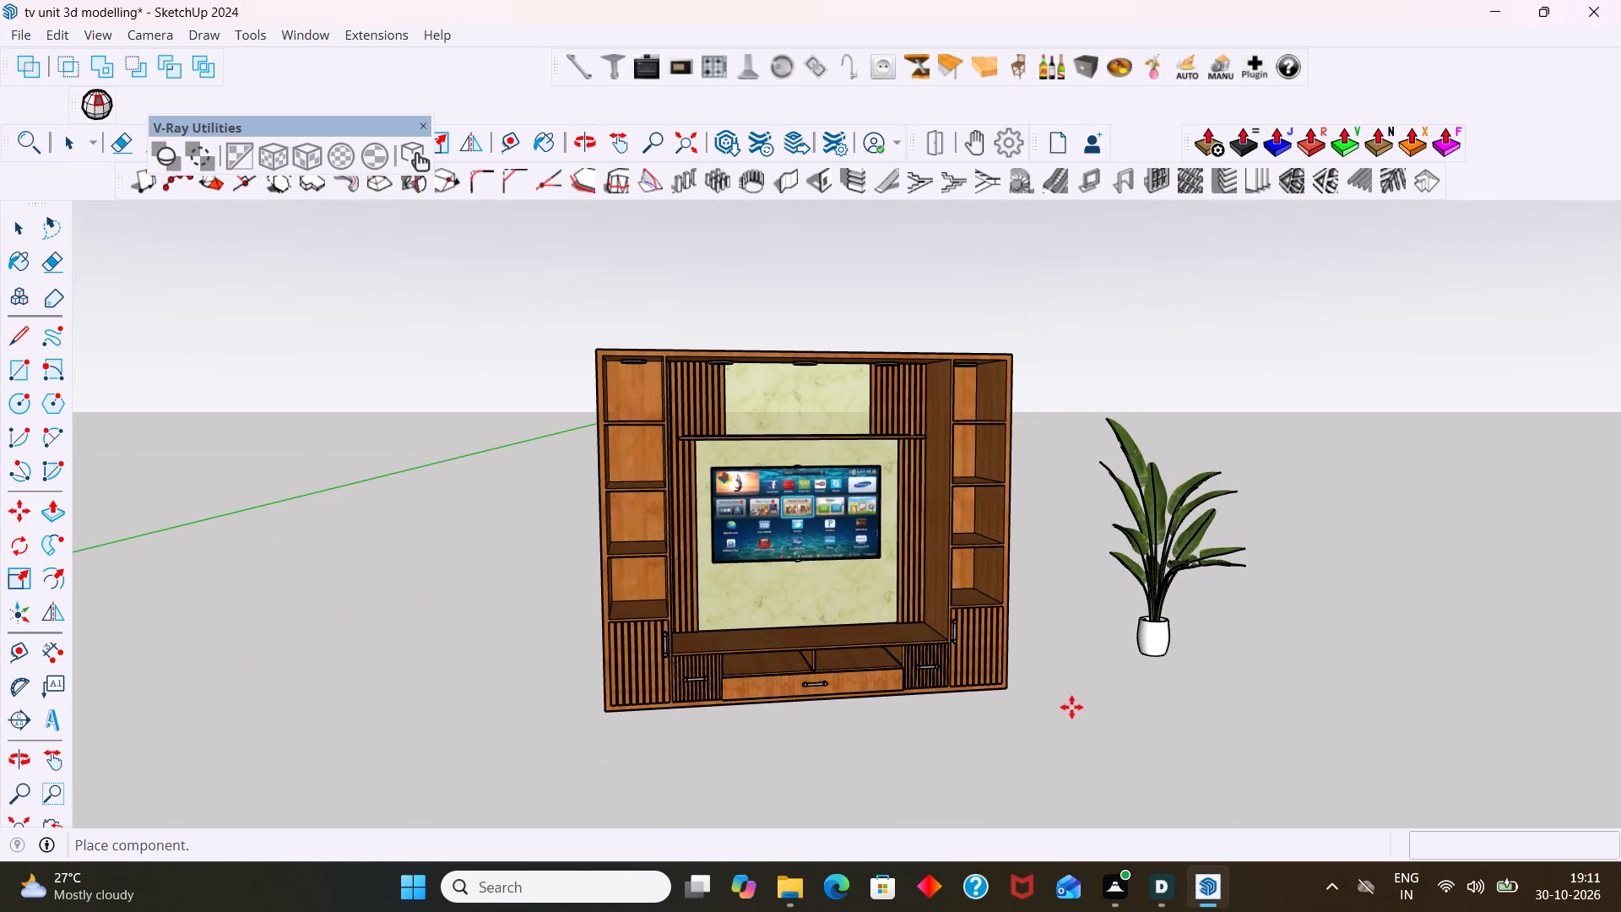
click(1008, 691)
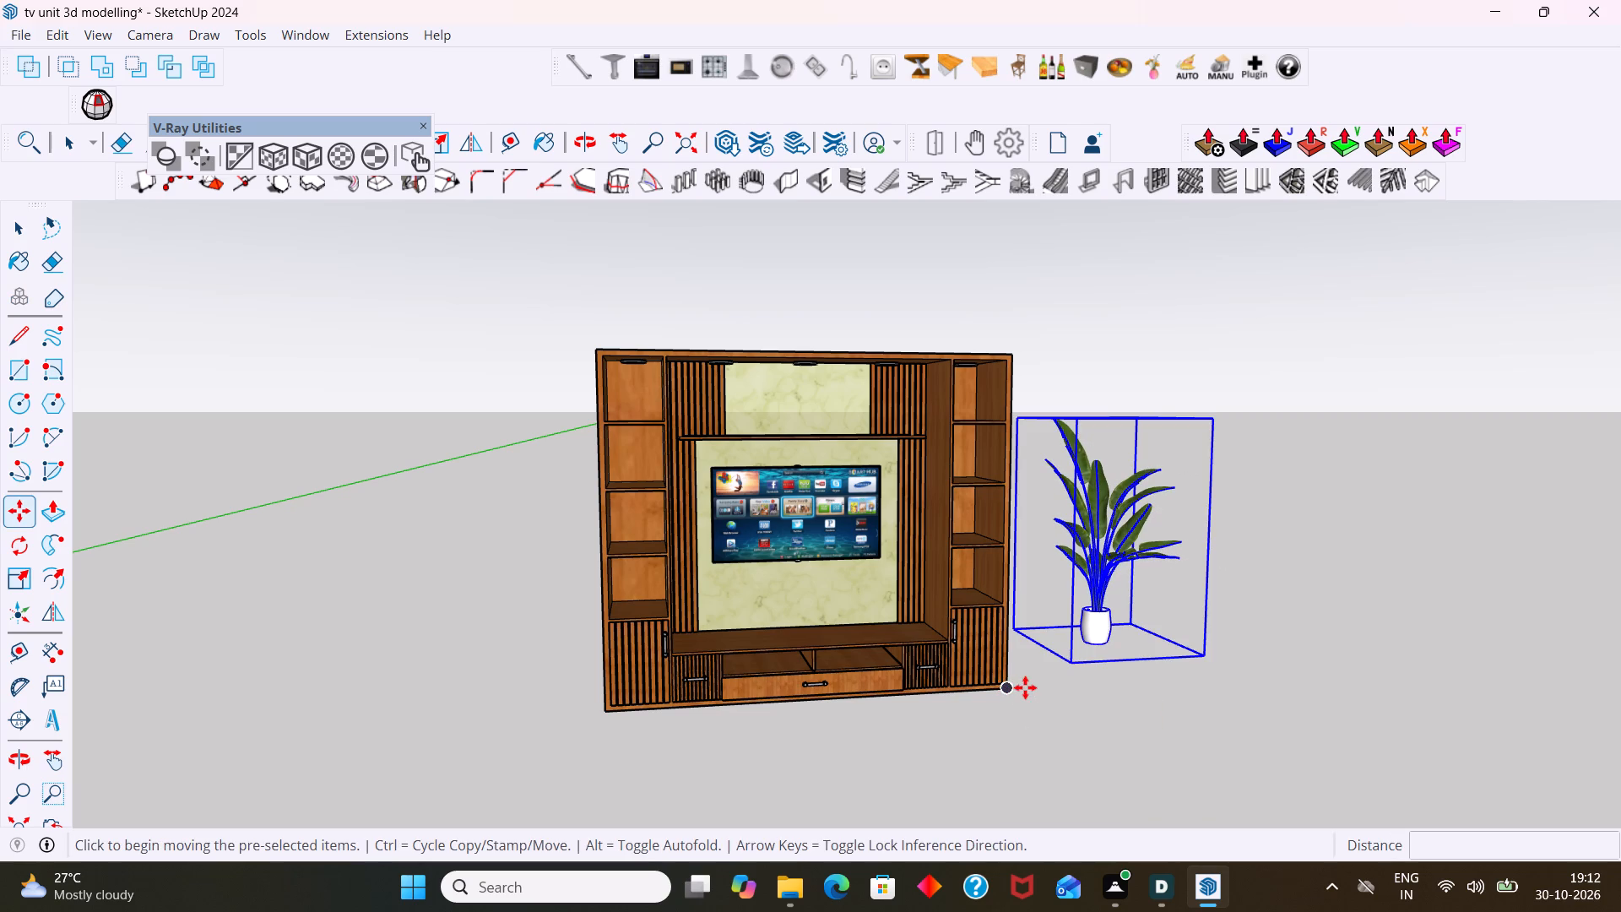
key(space)
Shorten the potted plant by scaling its top downward along the blue axis by a factor of about 0.59.
key(s)
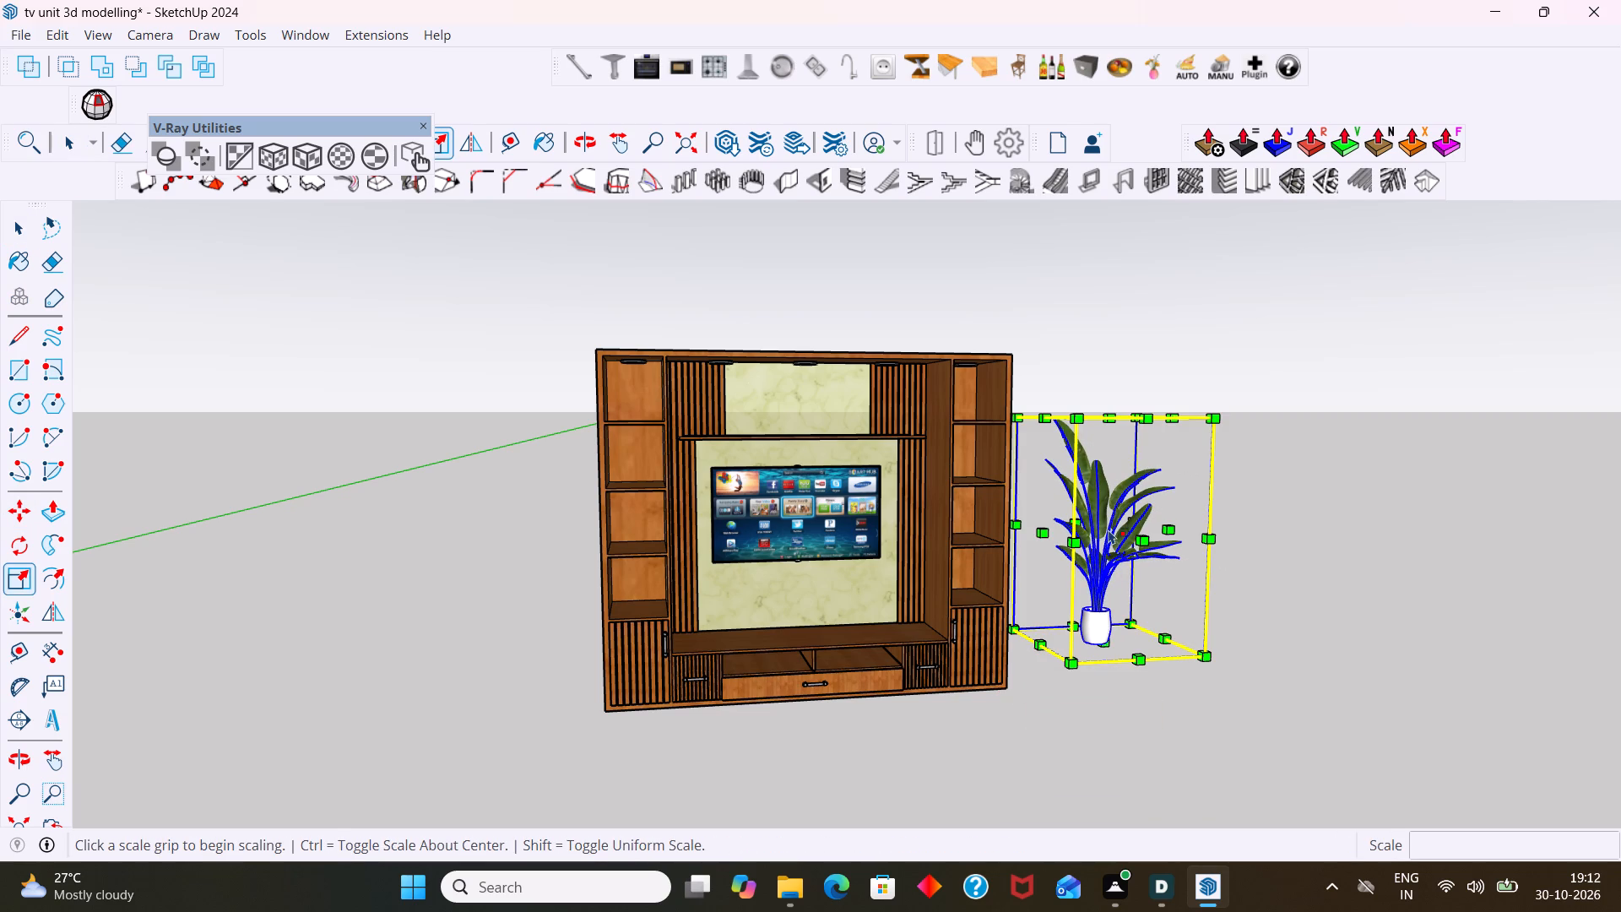
middle_drag(1110, 453, 1038, 612)
scroll(1030, 627, down, 1)
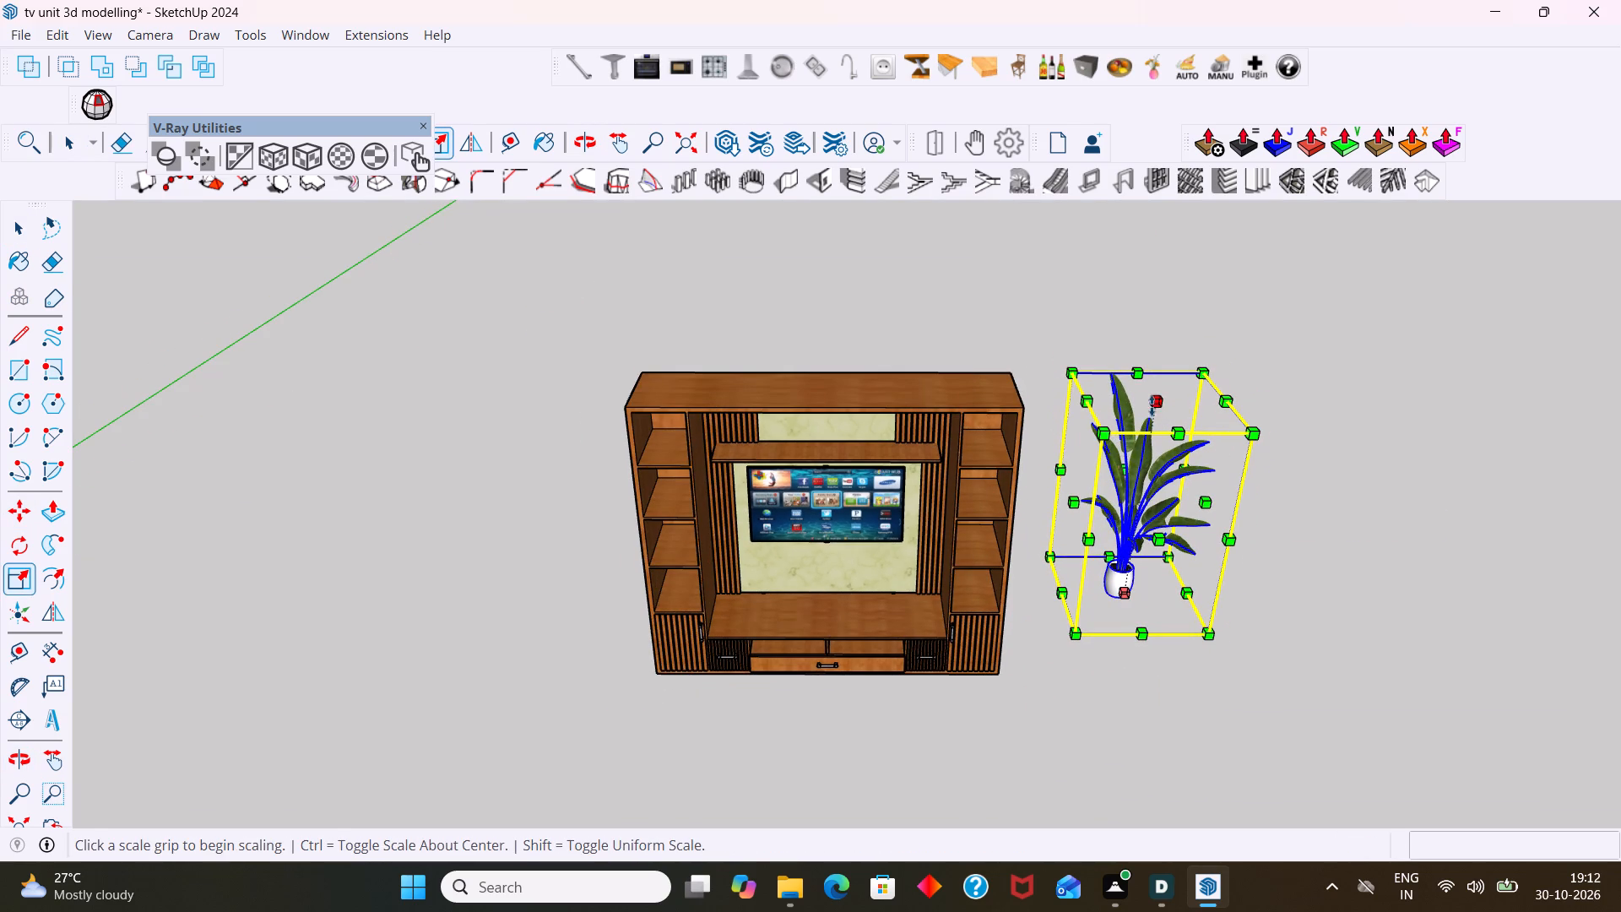
click(1157, 403)
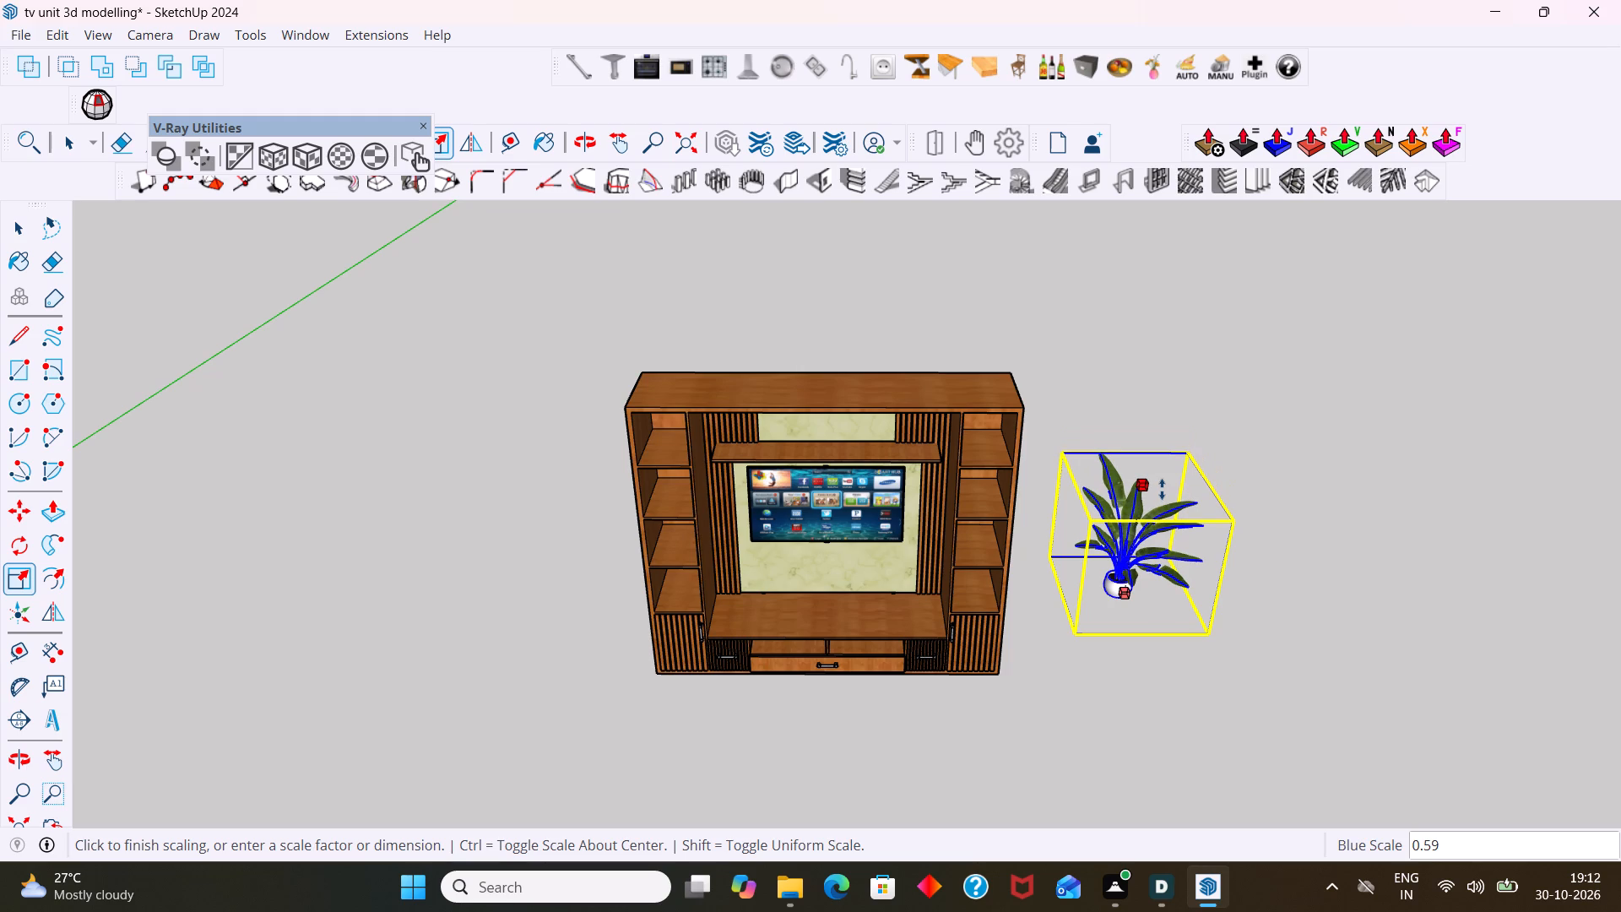
click(1162, 489)
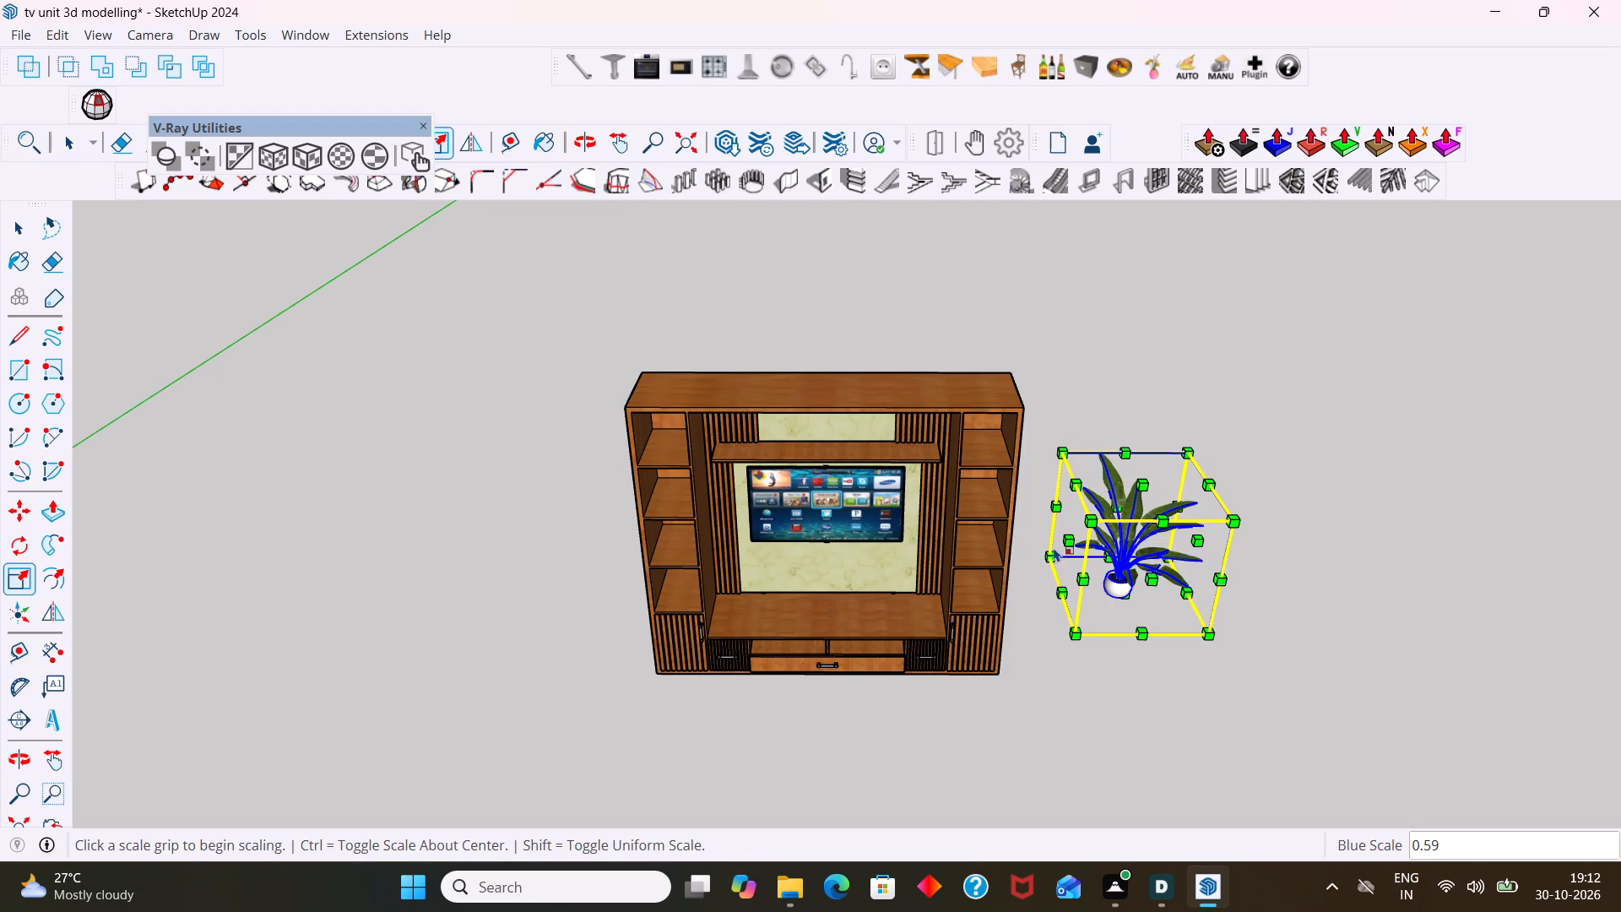
Narrow the potted plant along the red axis from both sides, using scale factors of about 0.72 and 0.78.
click(1060, 543)
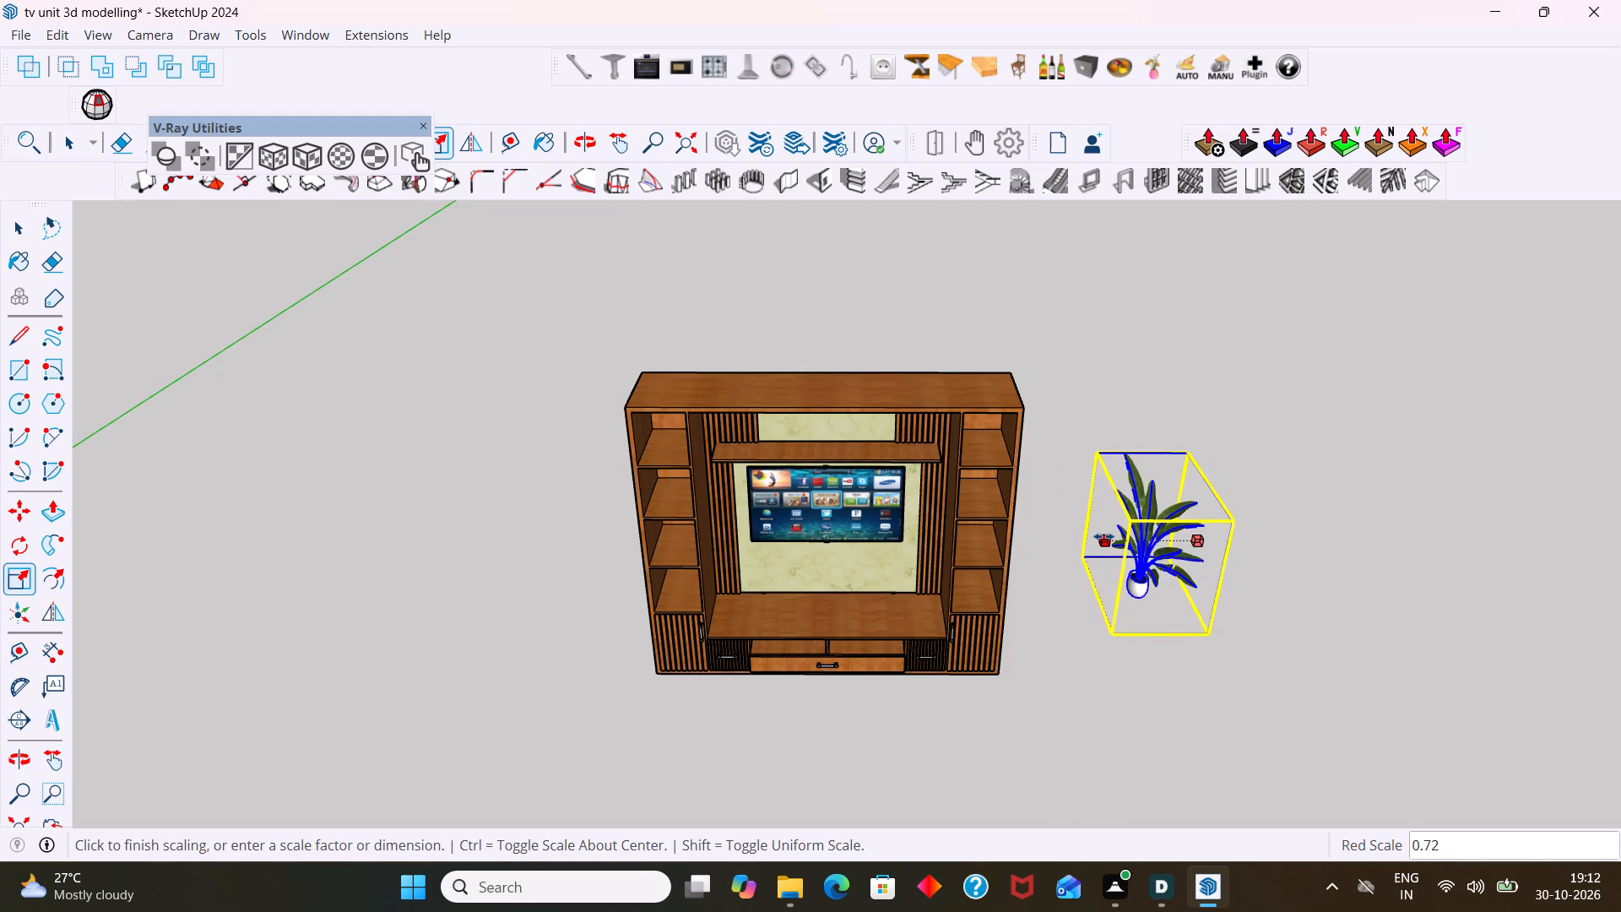
click(1103, 536)
middle_click(938, 543)
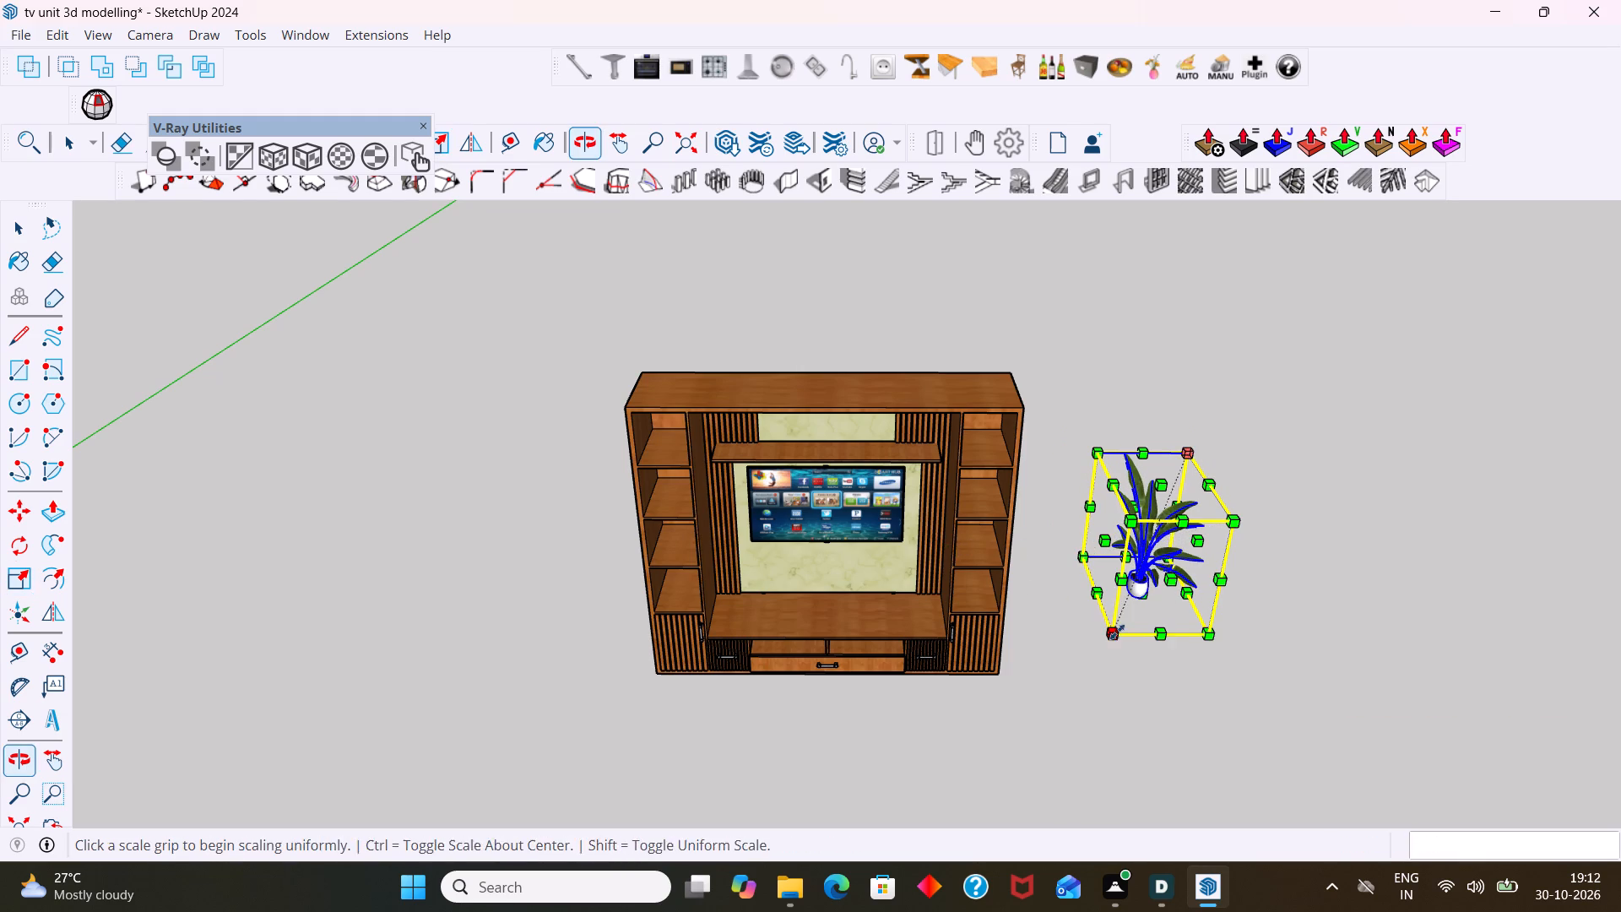
middle_drag(1023, 619, 880, 578)
scroll(1206, 639, up, 1)
middle_drag(1207, 640, 1181, 520)
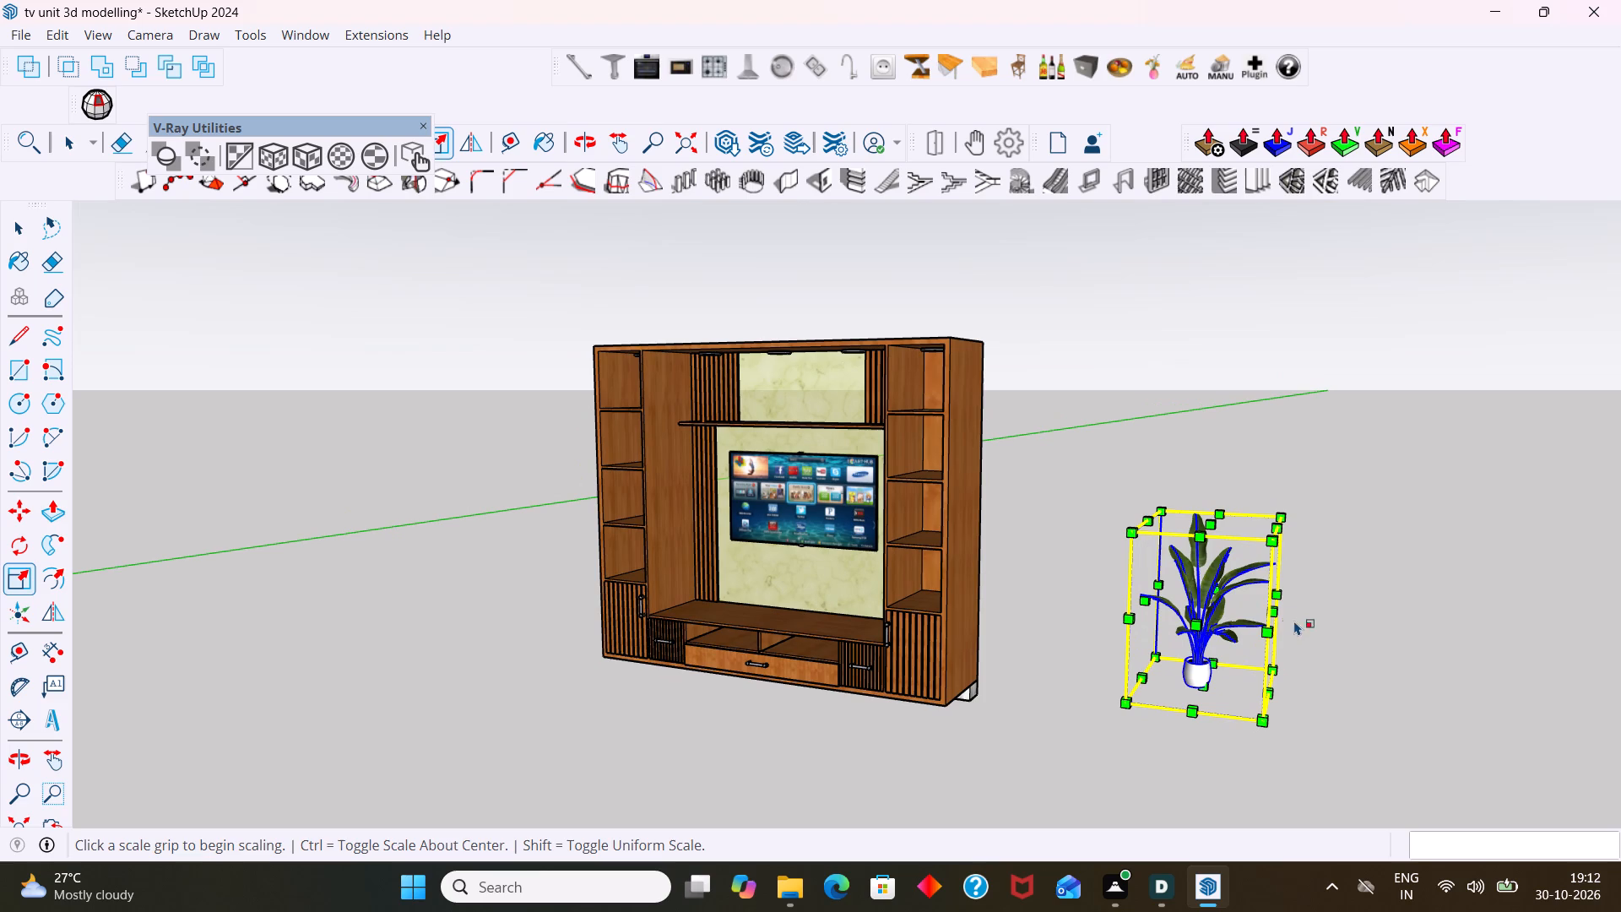
click(1275, 607)
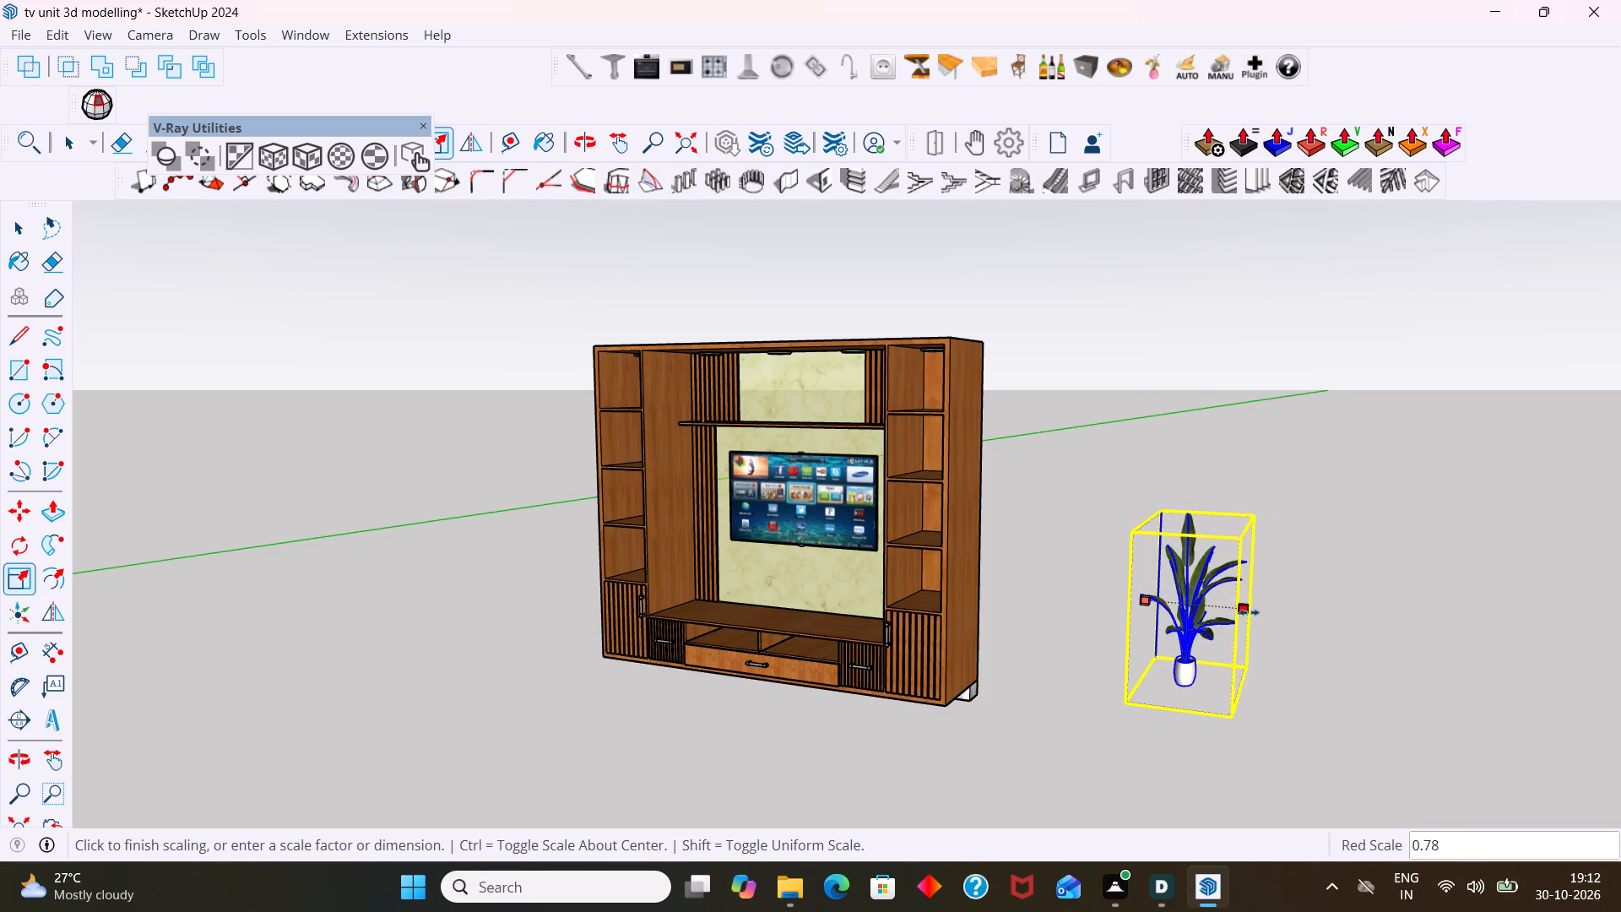
click(1238, 616)
Shorten the potted plant from its top along the blue axis by a factor of about 0.67.
click(1196, 527)
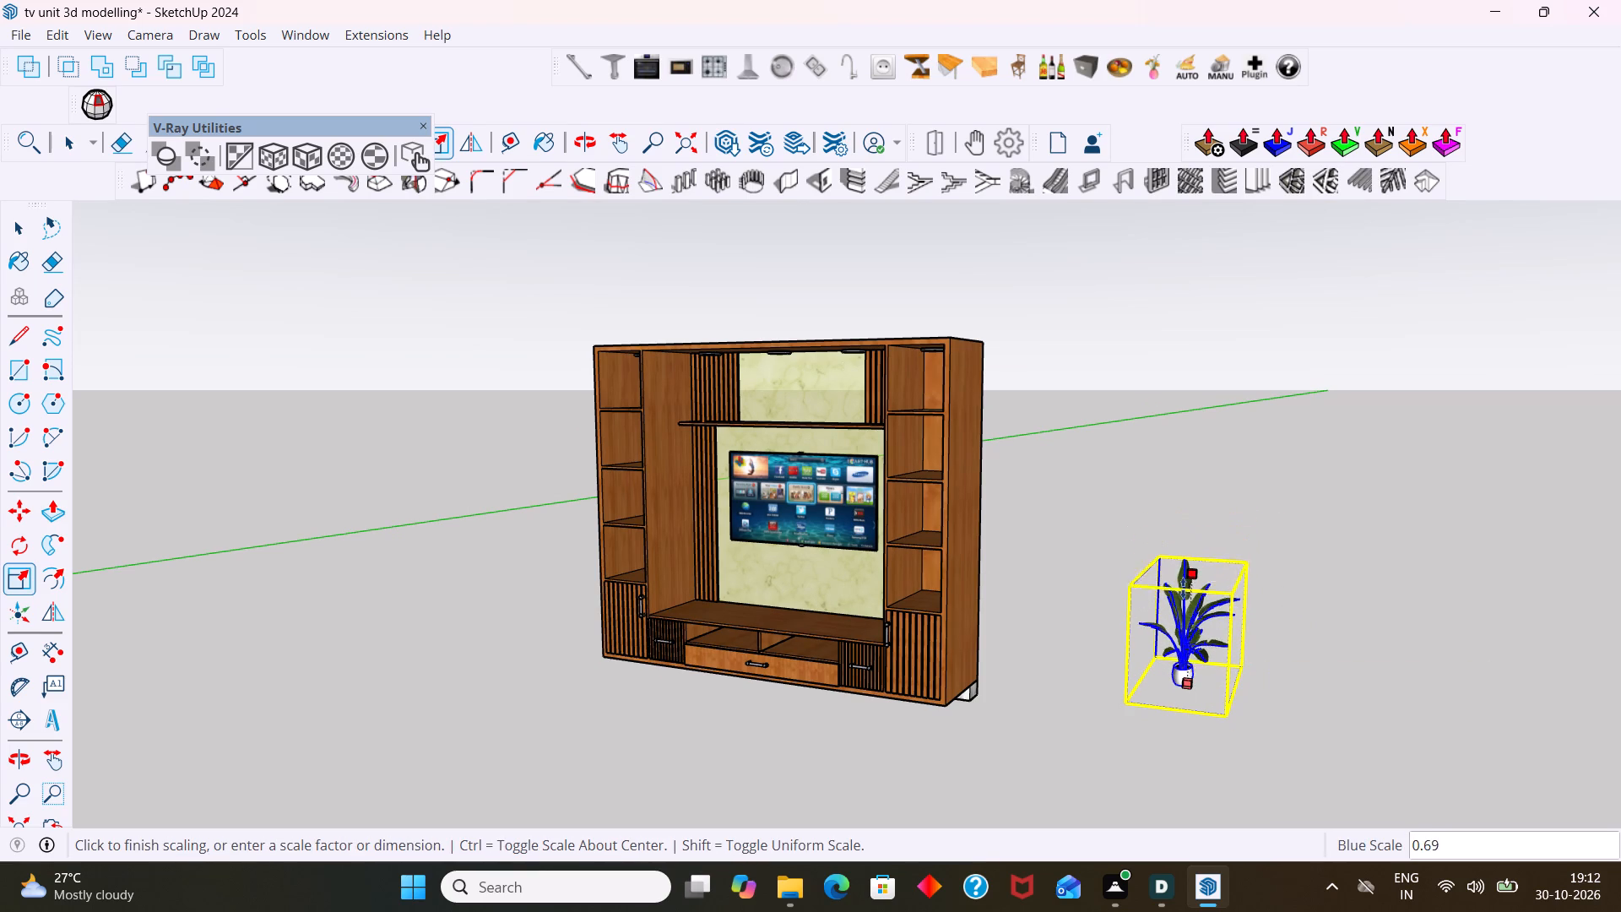
click(1179, 577)
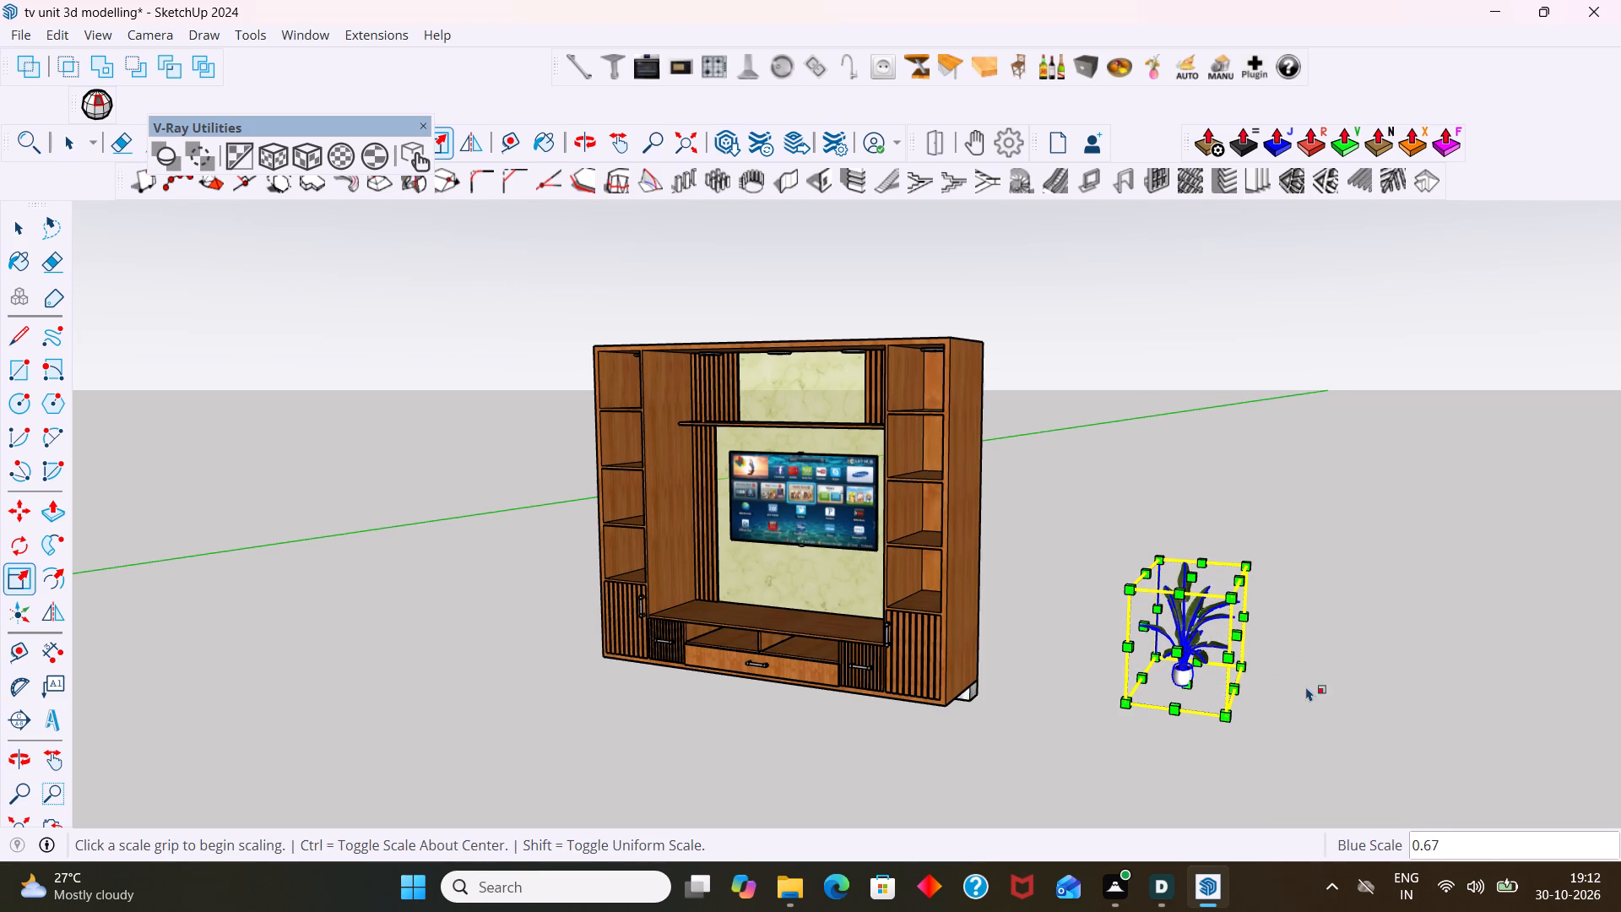
middle_drag(1331, 690, 1396, 698)
key(space)
click(1273, 677)
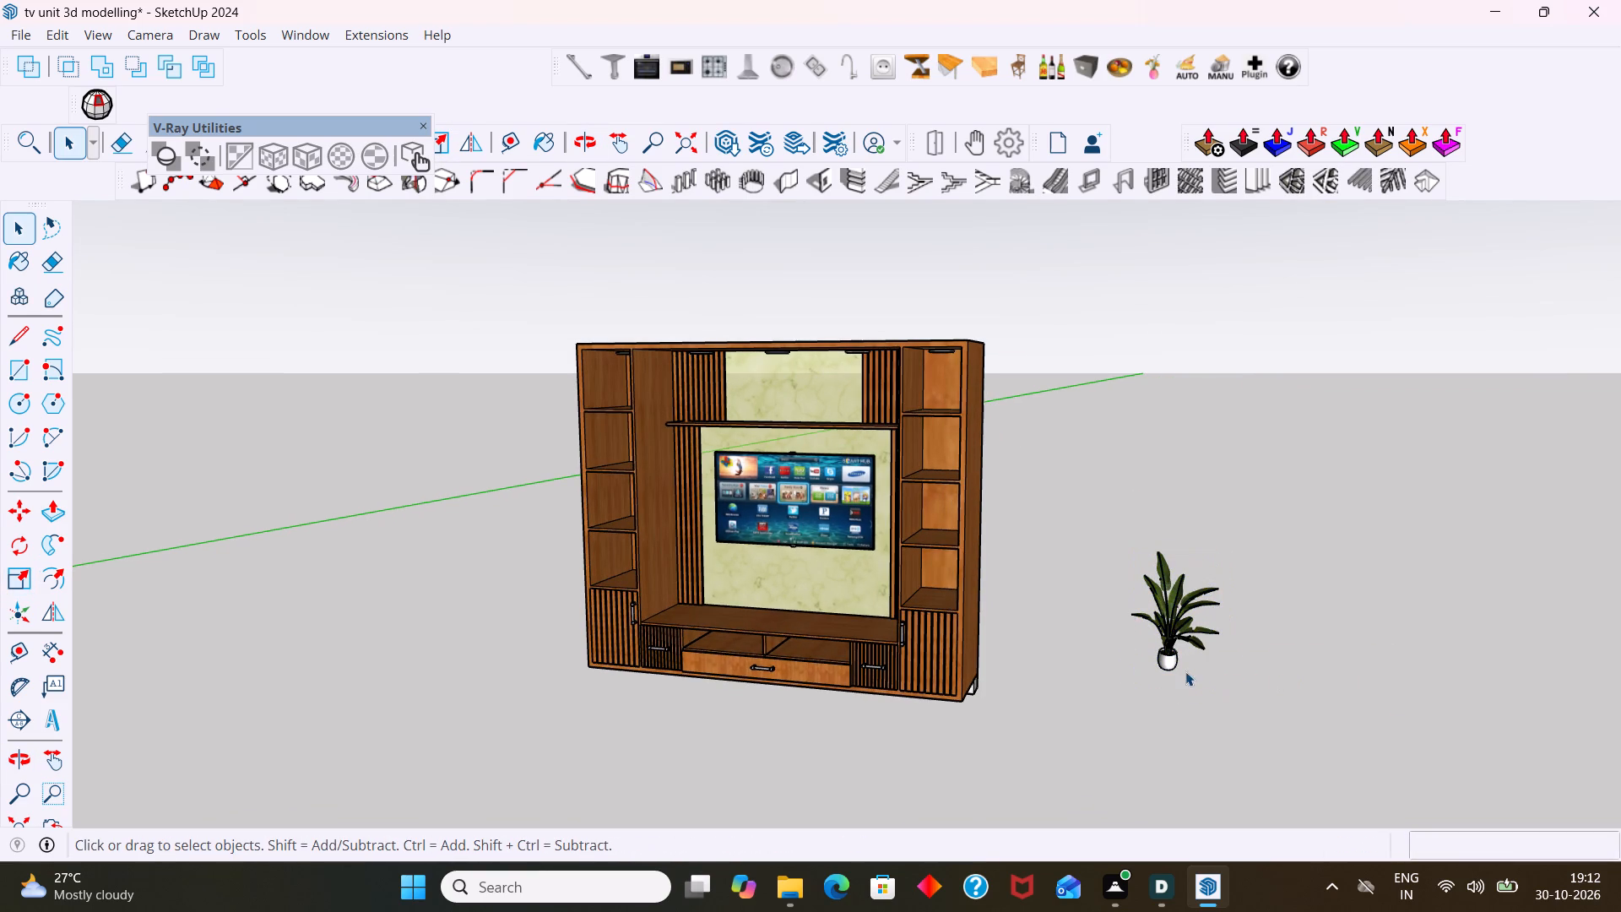
Move the potted plant onto the TV unit's lower counter, snapping its bottom front corner to the counter's front-left corner.
click(1180, 643)
click(1172, 639)
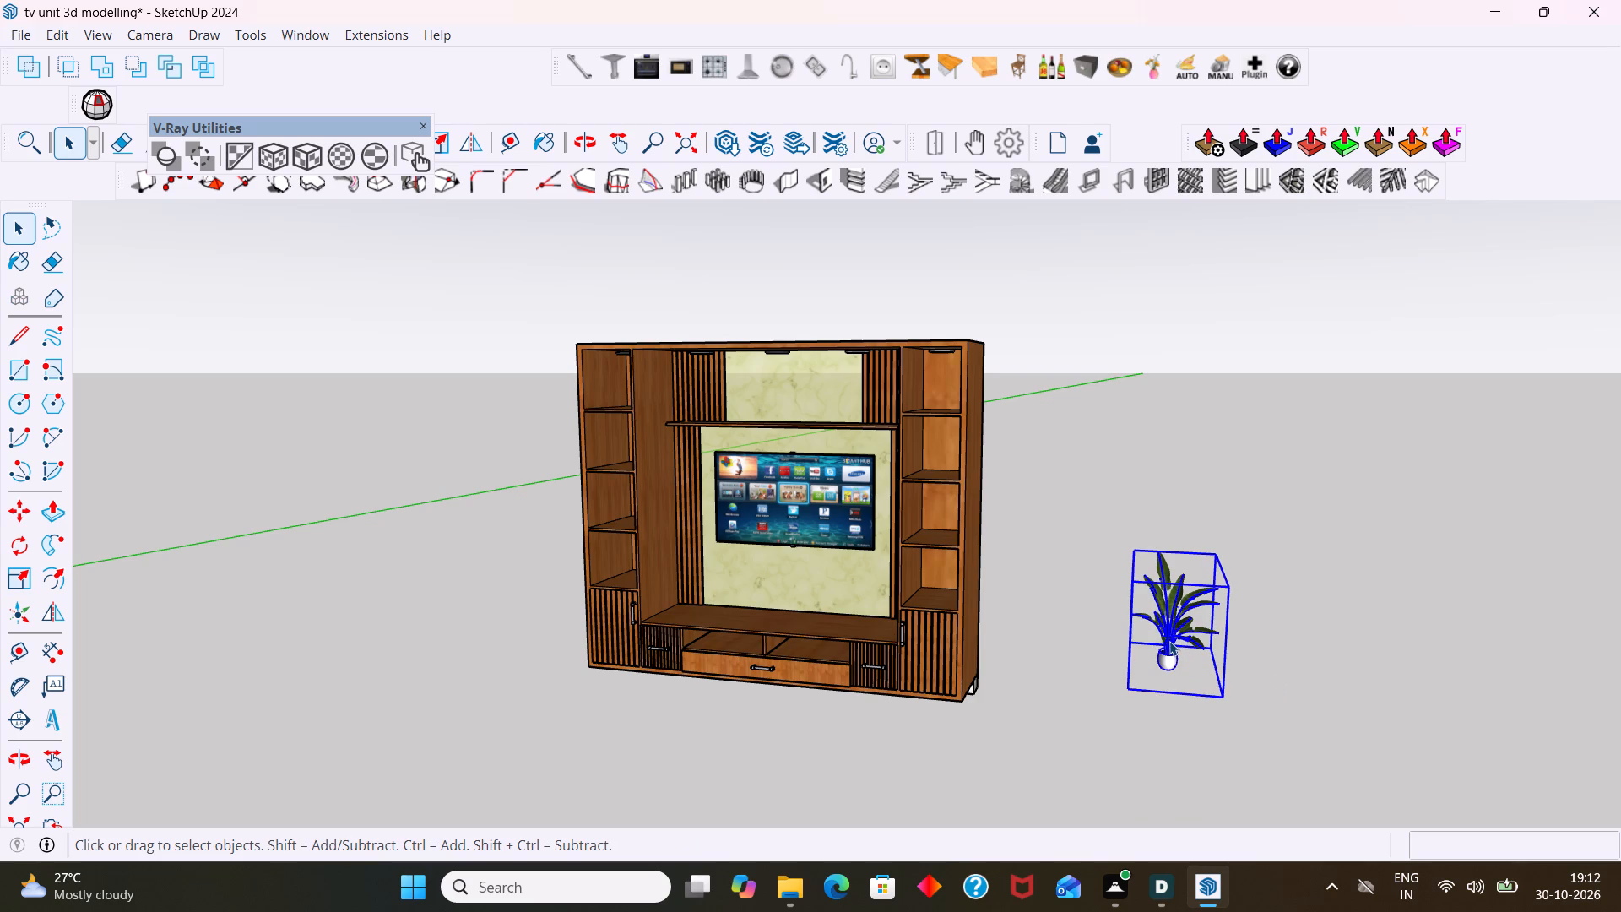
key(m)
click(1133, 688)
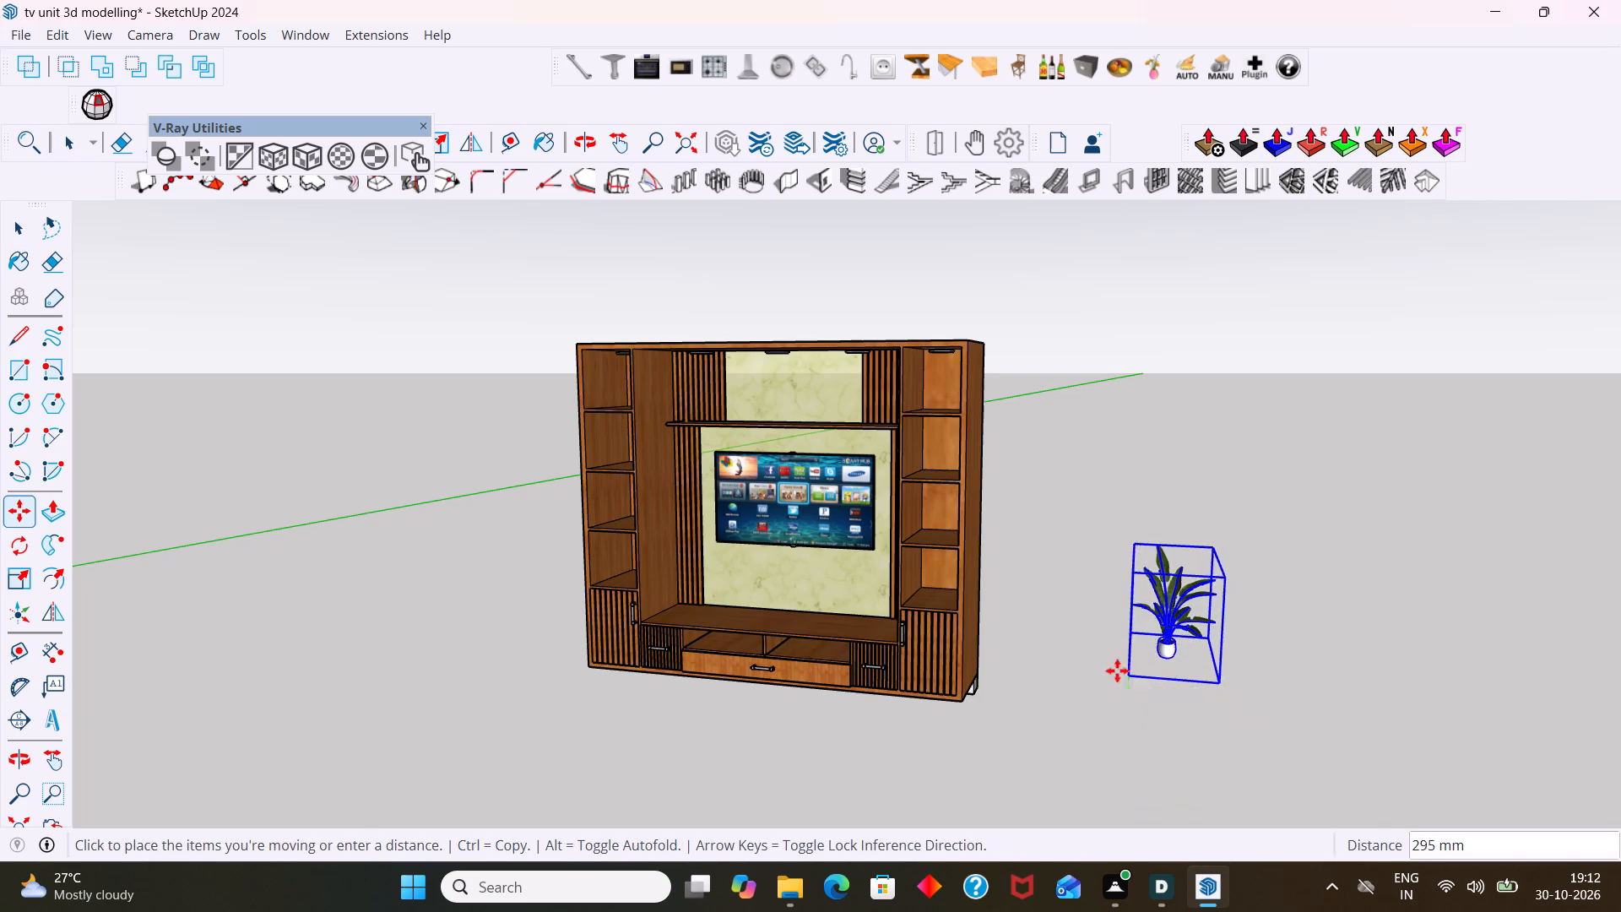
middle_drag(767, 611, 1036, 645)
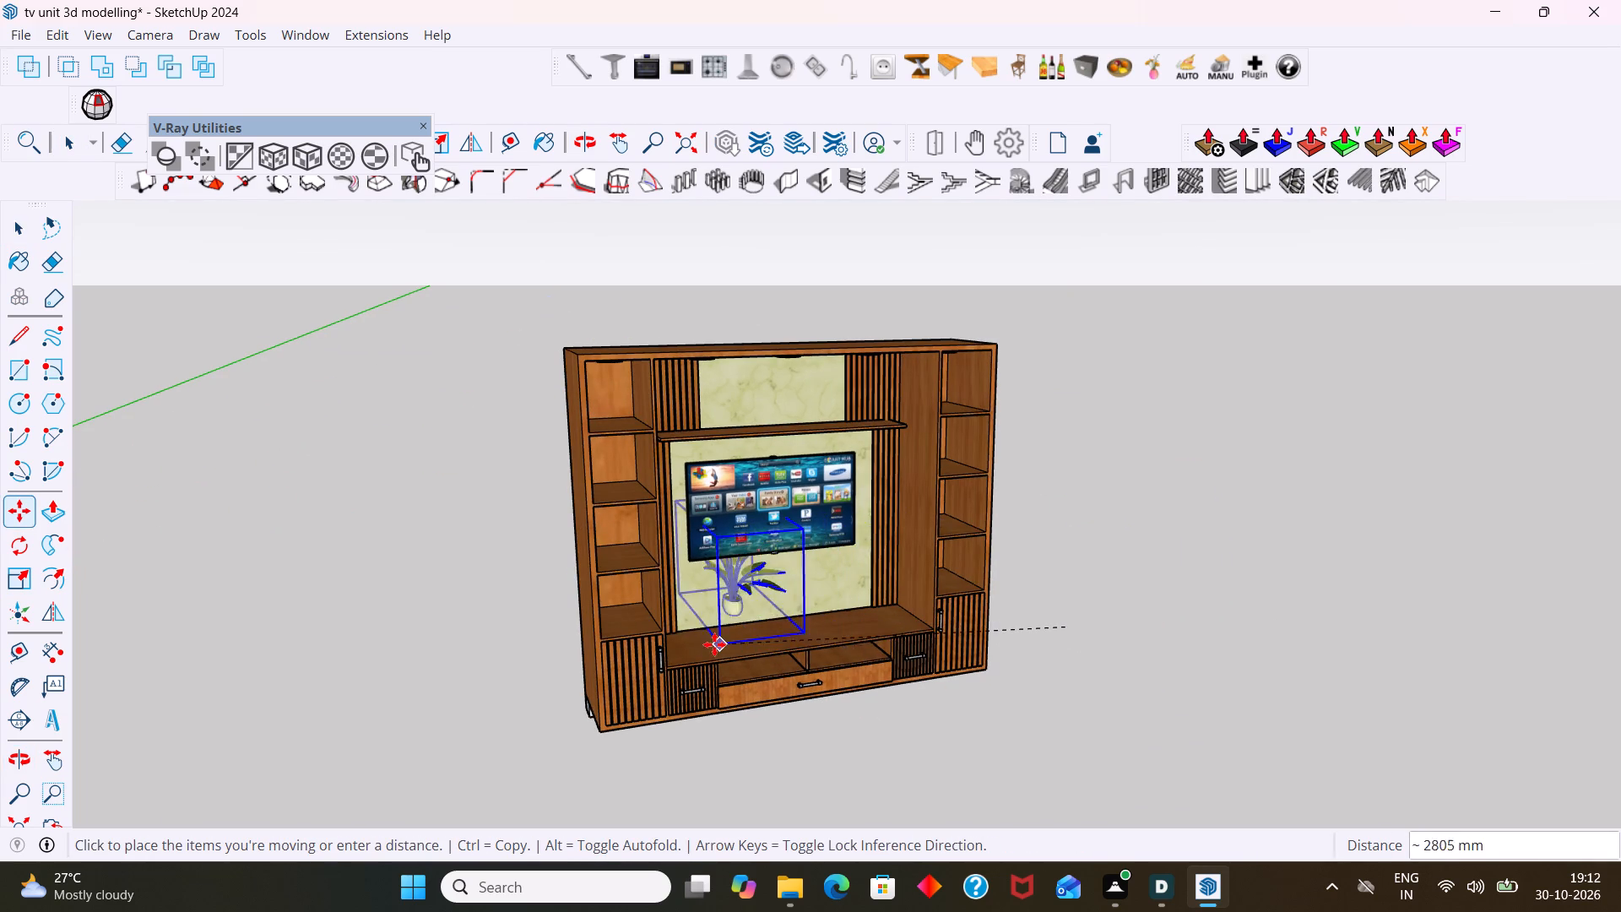
middle_drag(675, 676, 464, 649)
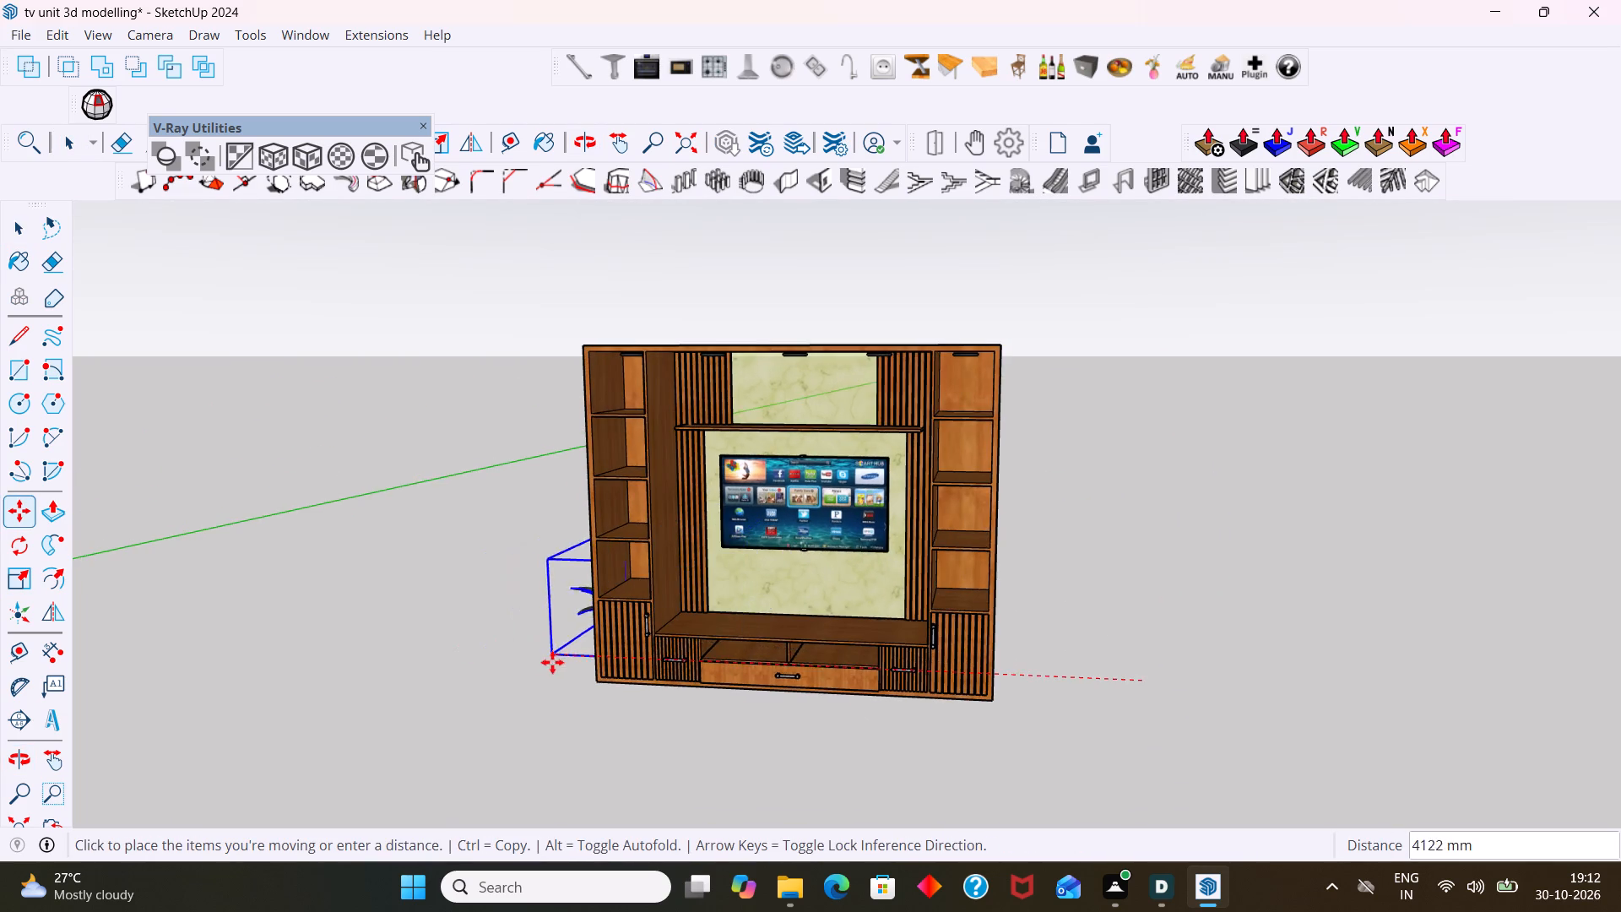
scroll(599, 662, up, 4)
scroll(729, 620, up, 2)
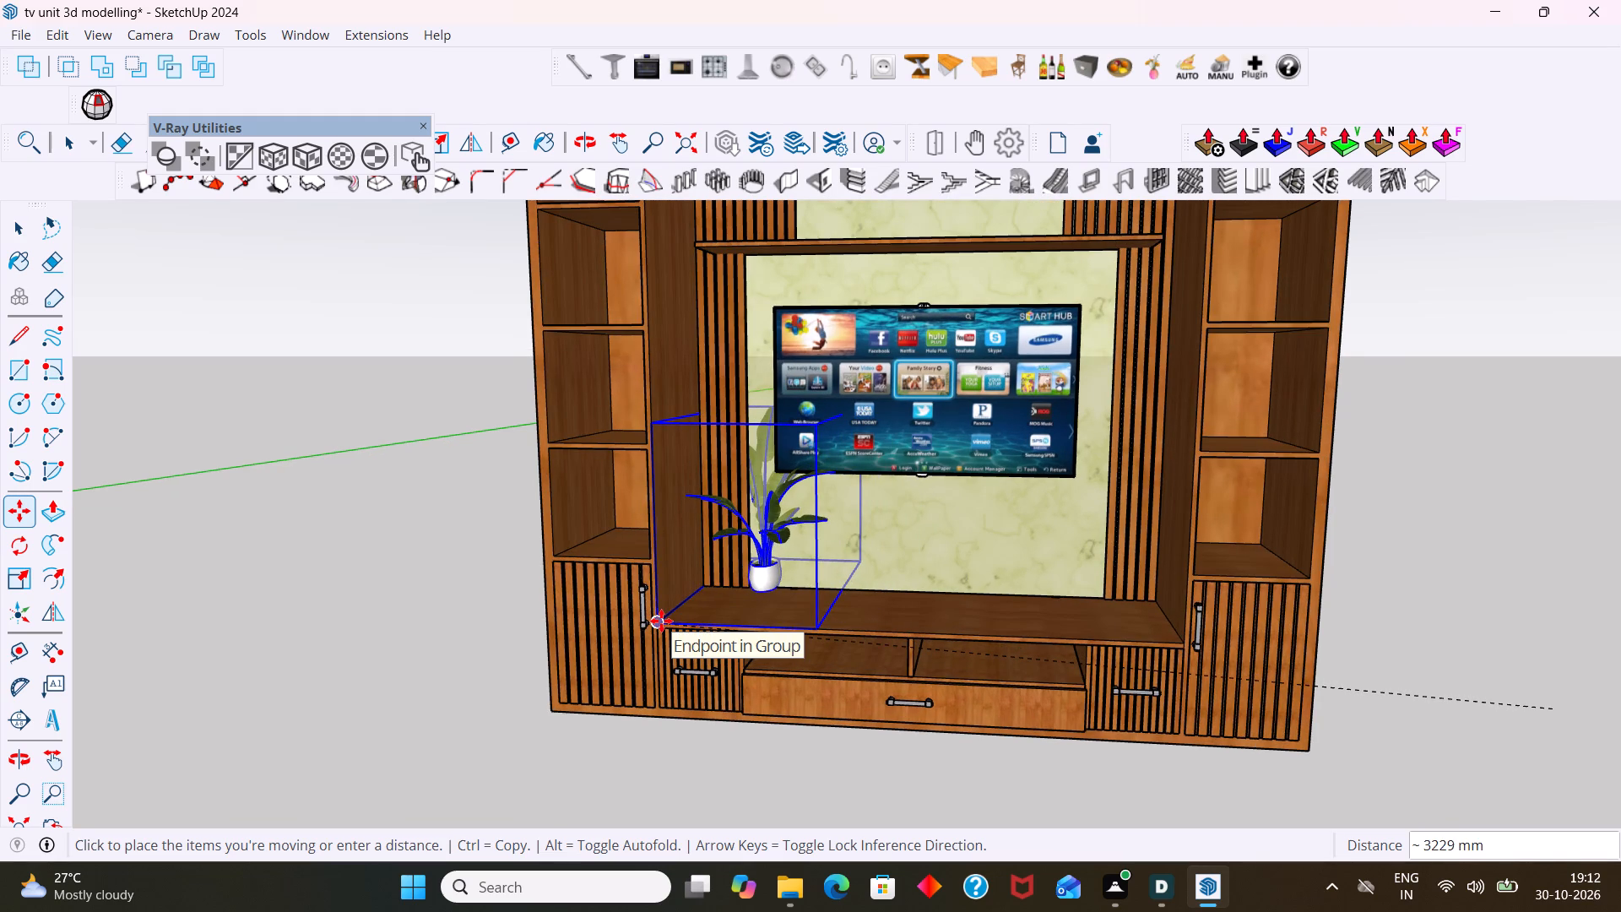
click(661, 621)
key(space)
Reduce the potted plant's depth along the green axis by a factor of 0.41 with blue at 1.00 so it sits within the counter.
middle_drag(985, 690, 711, 736)
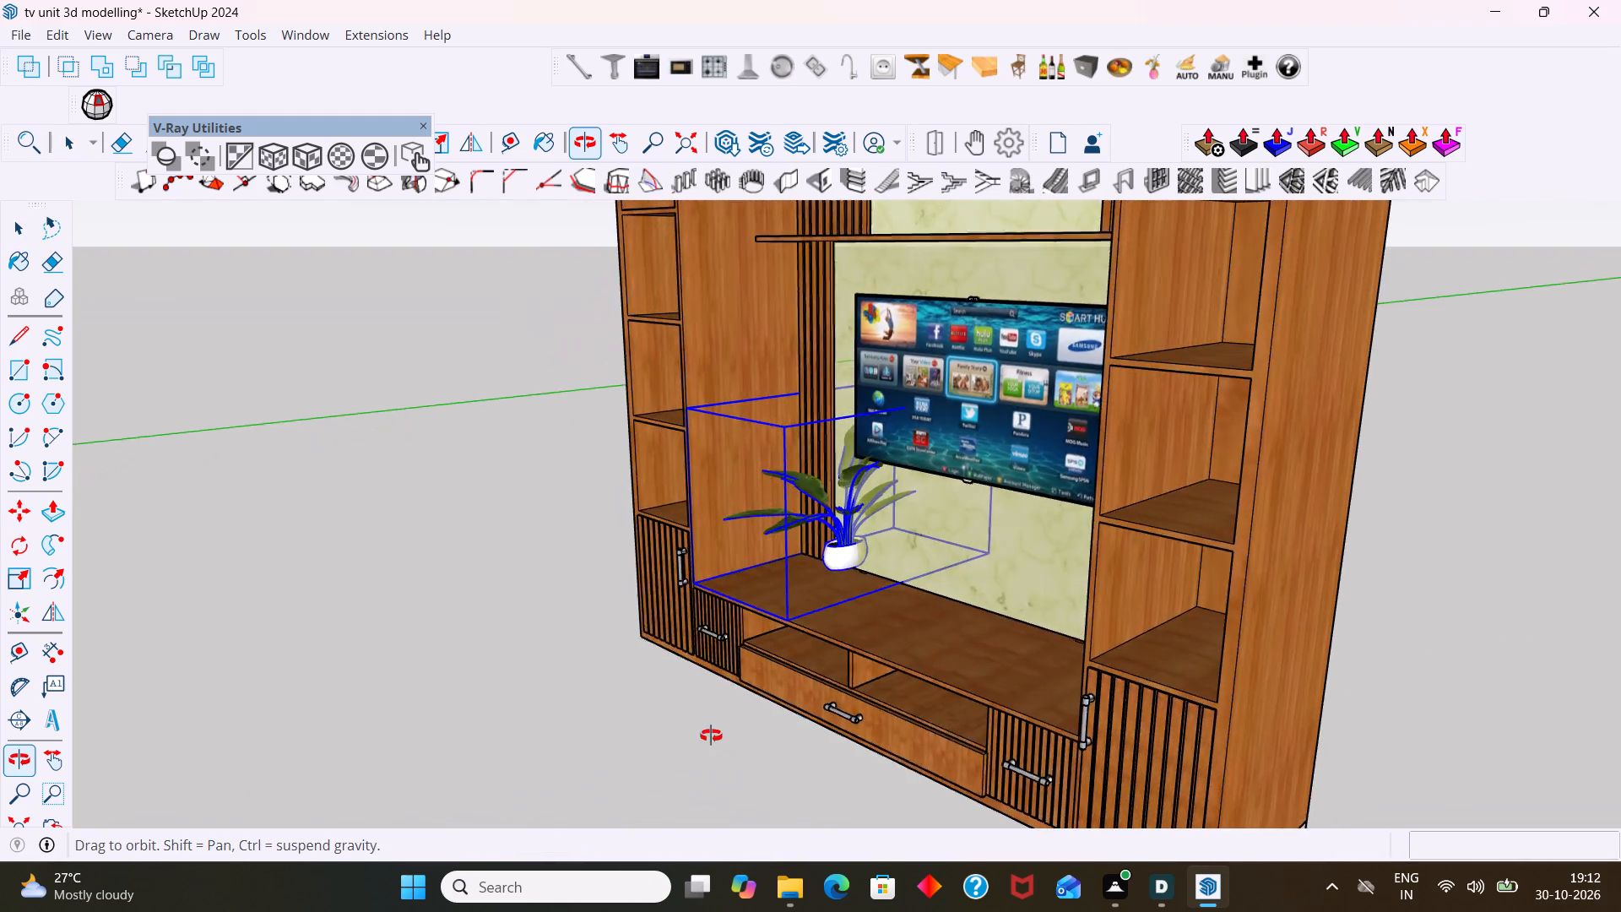
middle_drag(711, 736, 786, 725)
key(s)
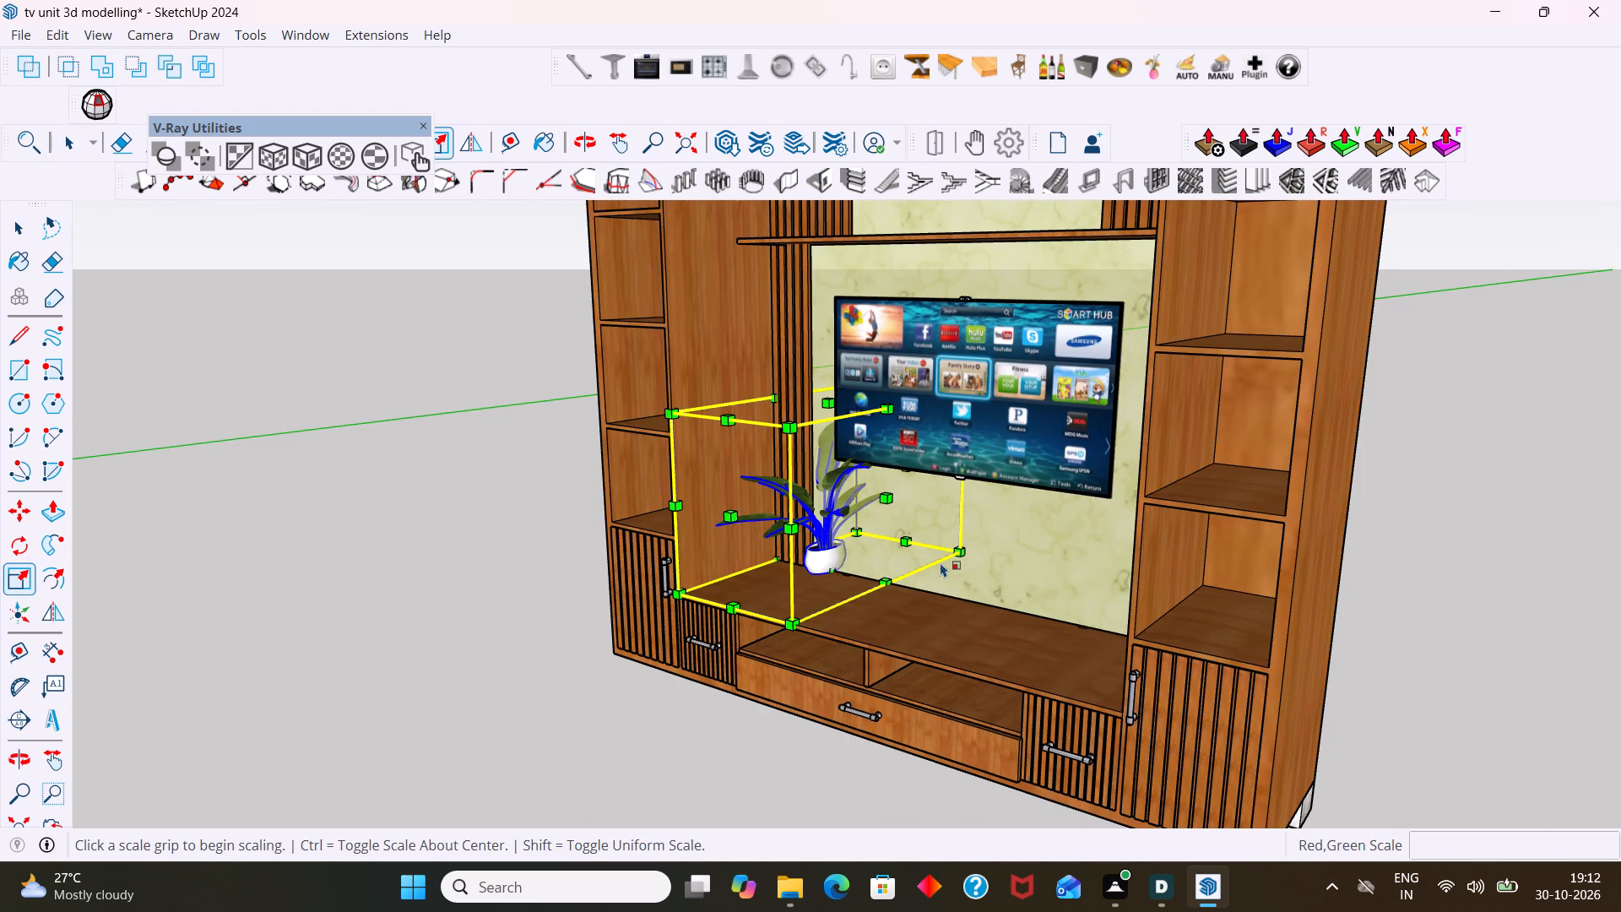
click(964, 556)
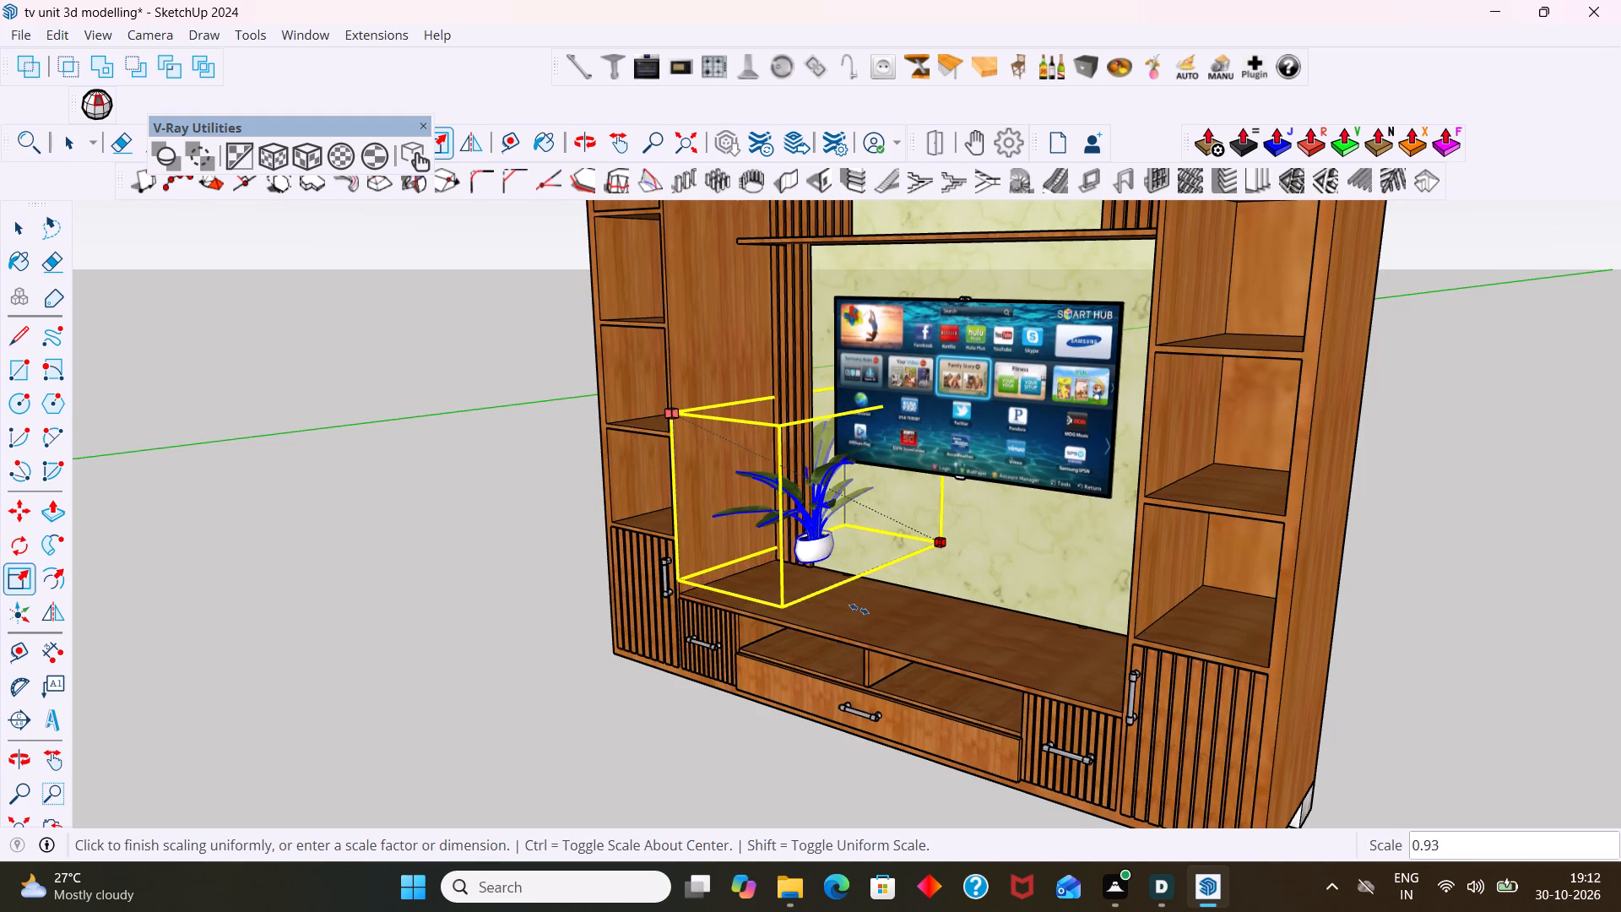
key(ctrl+z)
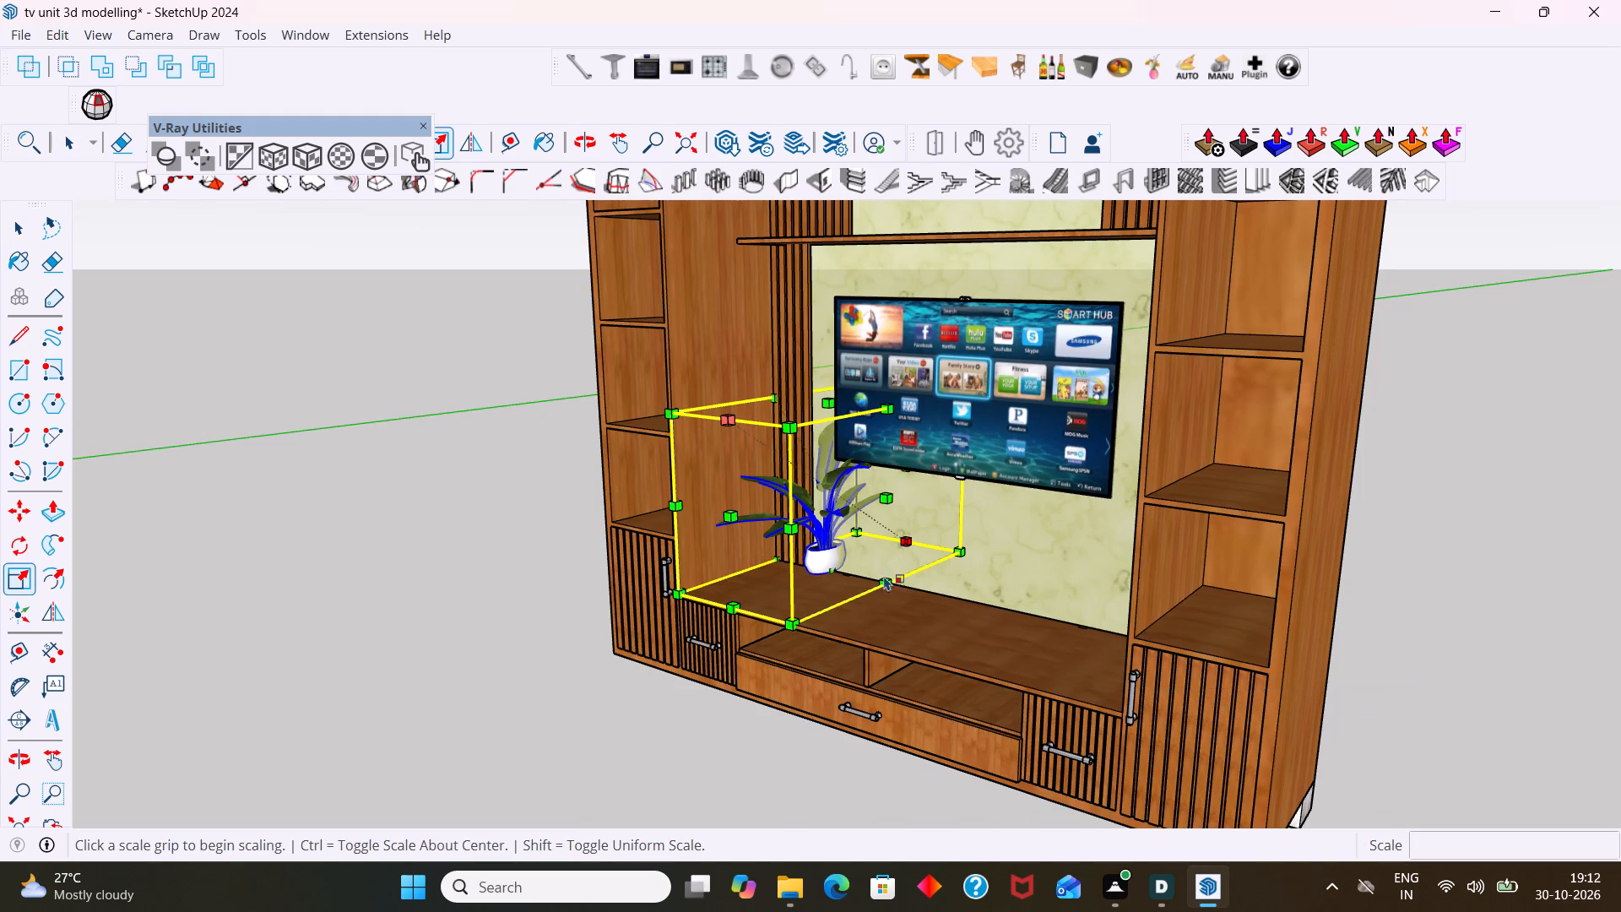
click(906, 543)
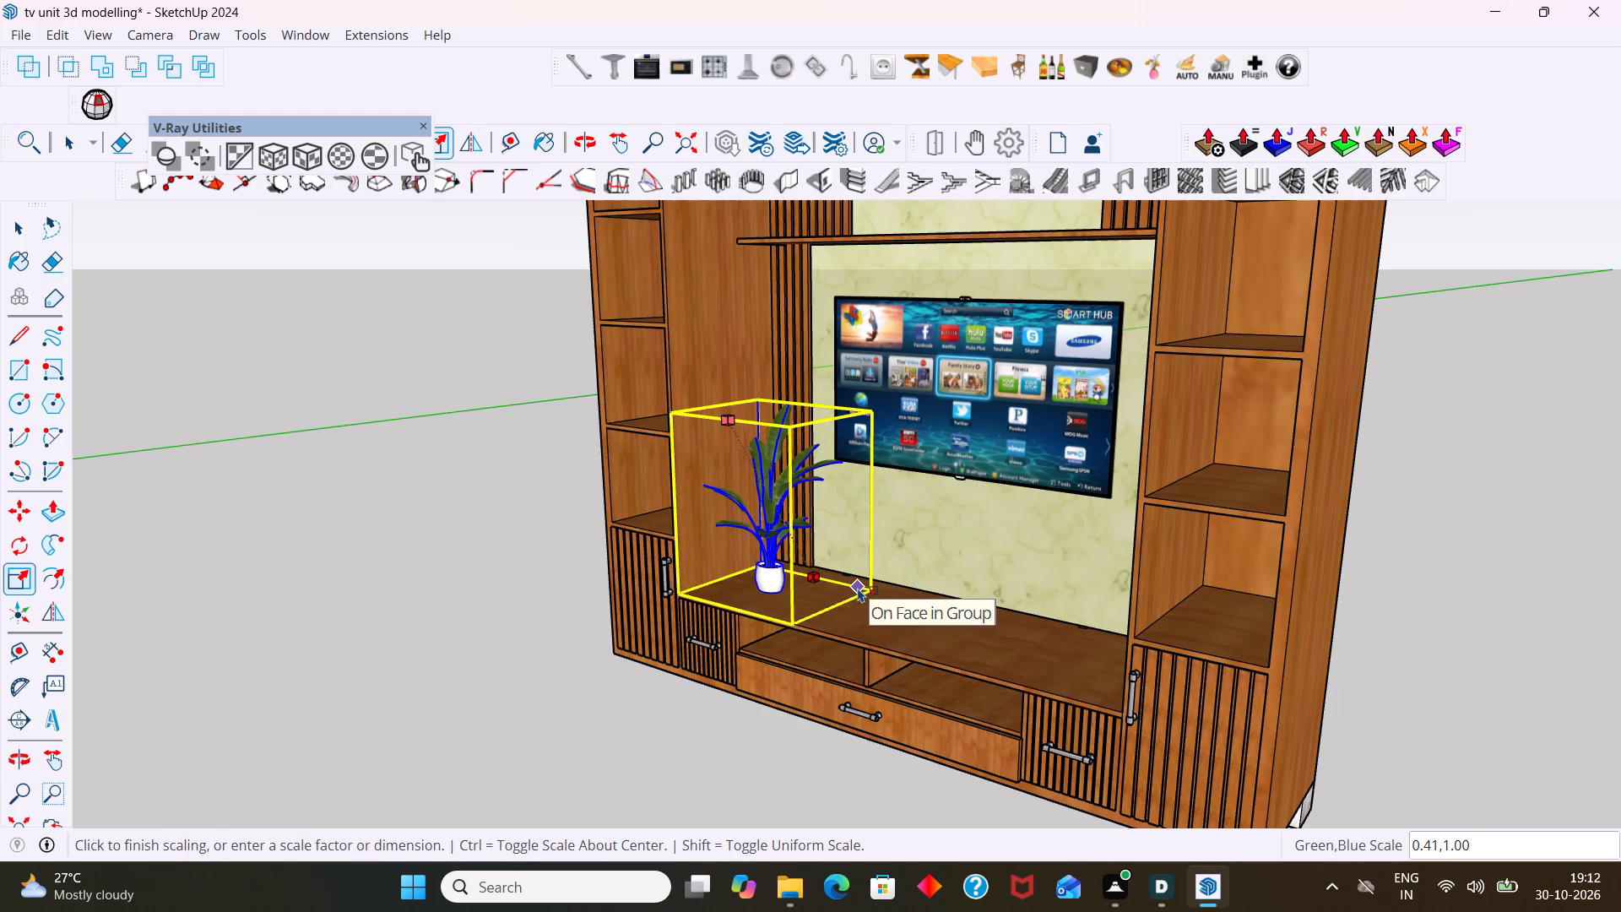
click(858, 588)
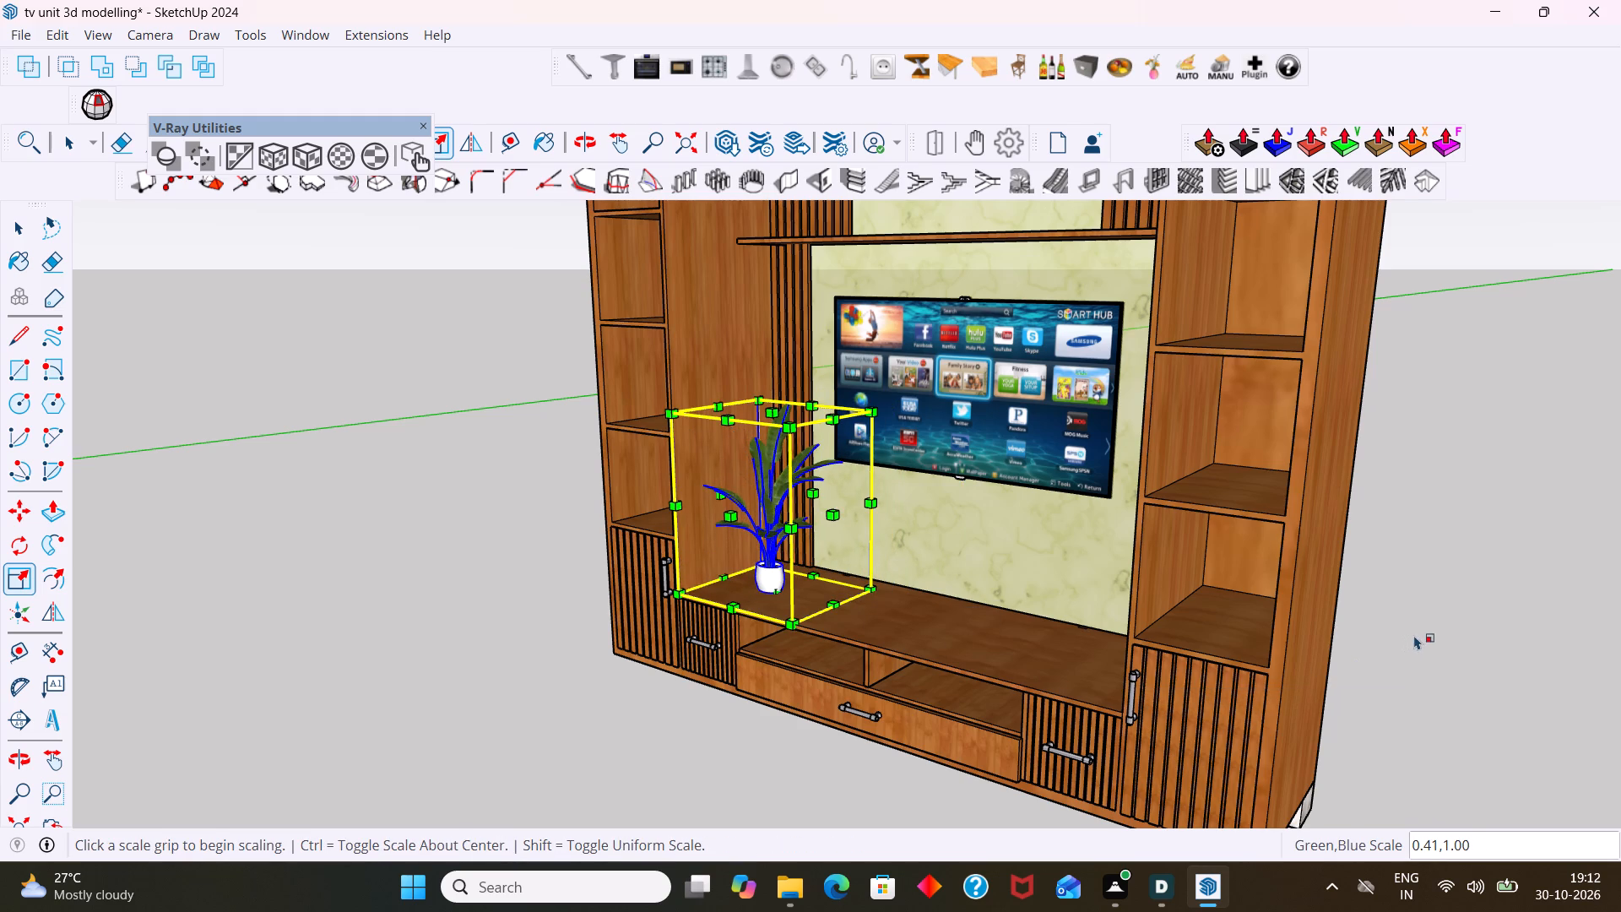
click(1415, 633)
key(space)
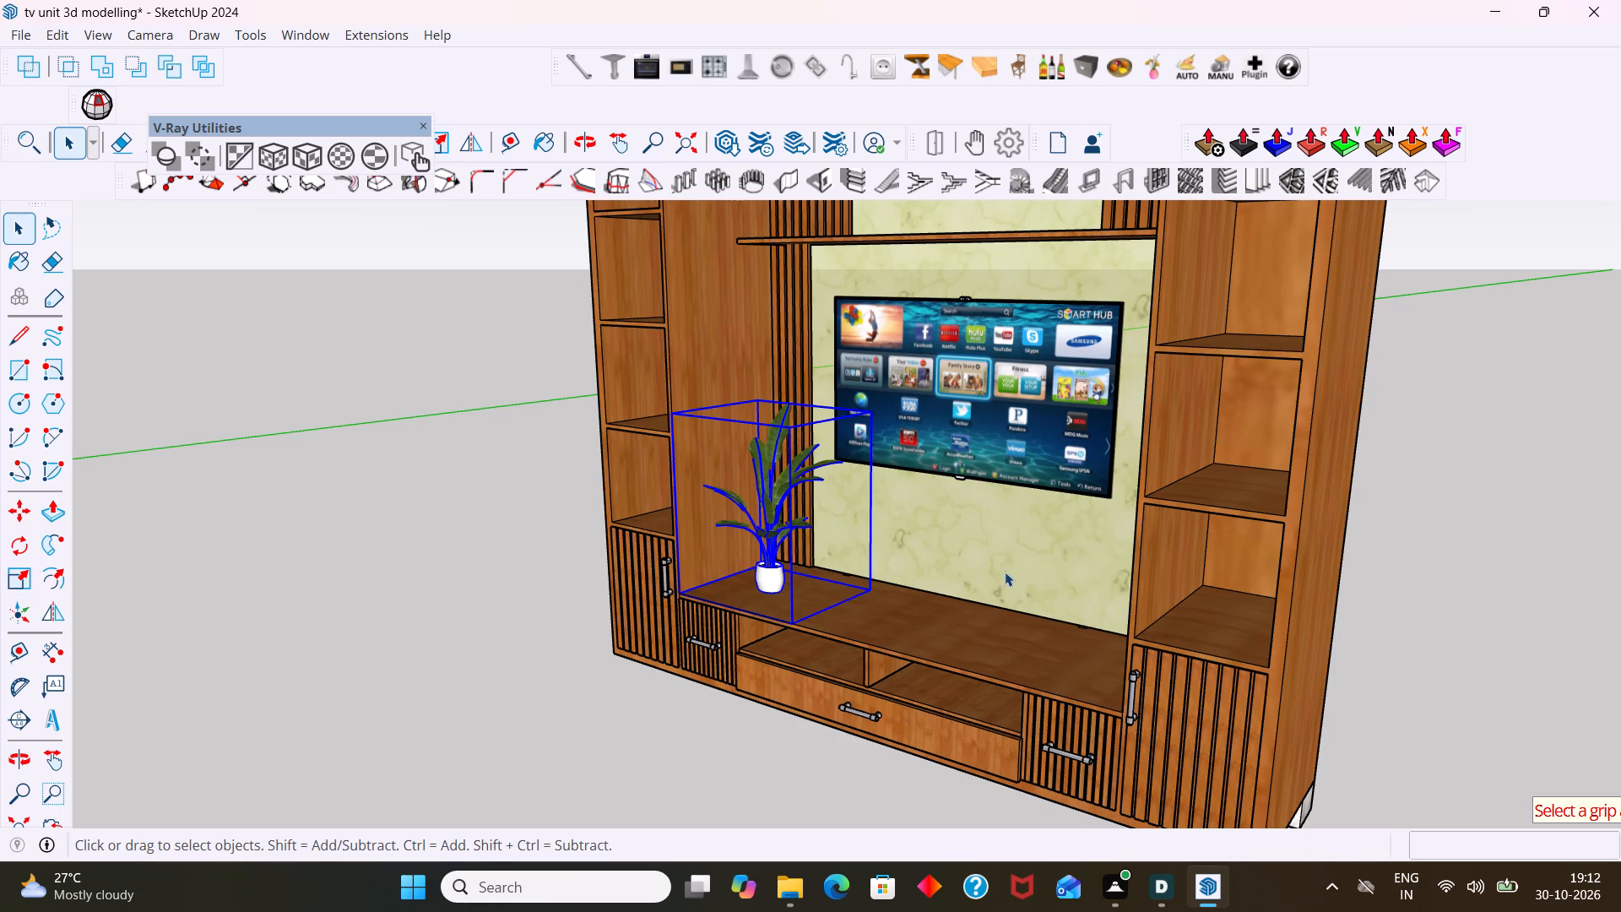
click(517, 529)
Examine the potted plant's size and placement on the counter from several angles.
middle_drag(632, 540, 1069, 657)
scroll(869, 616, down, 3)
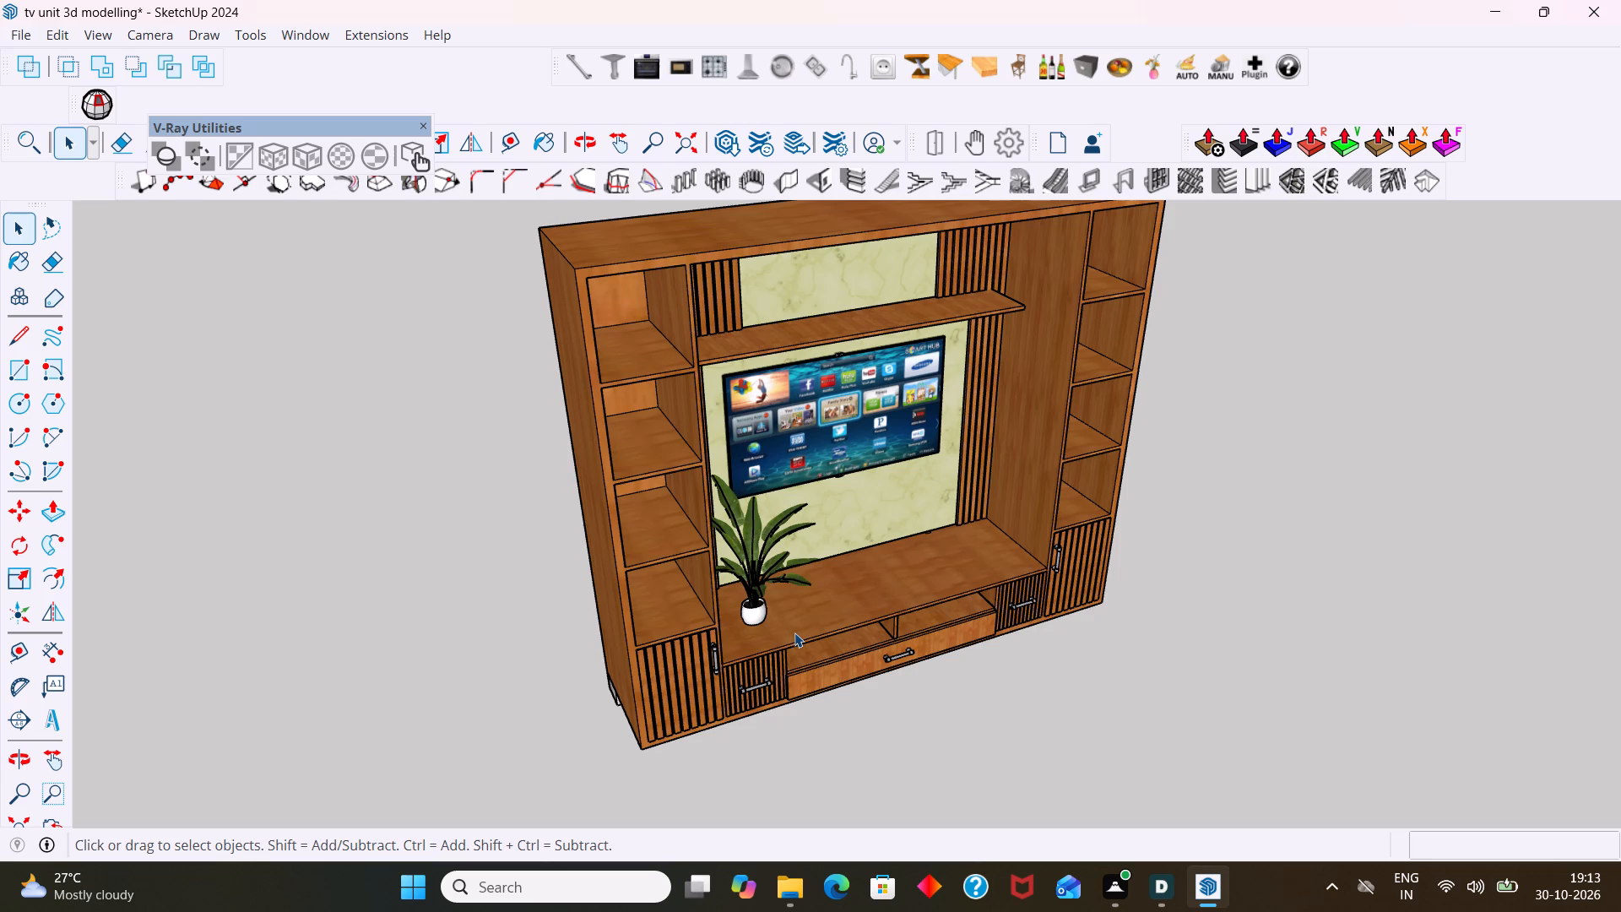
middle_drag(719, 474, 719, 471)
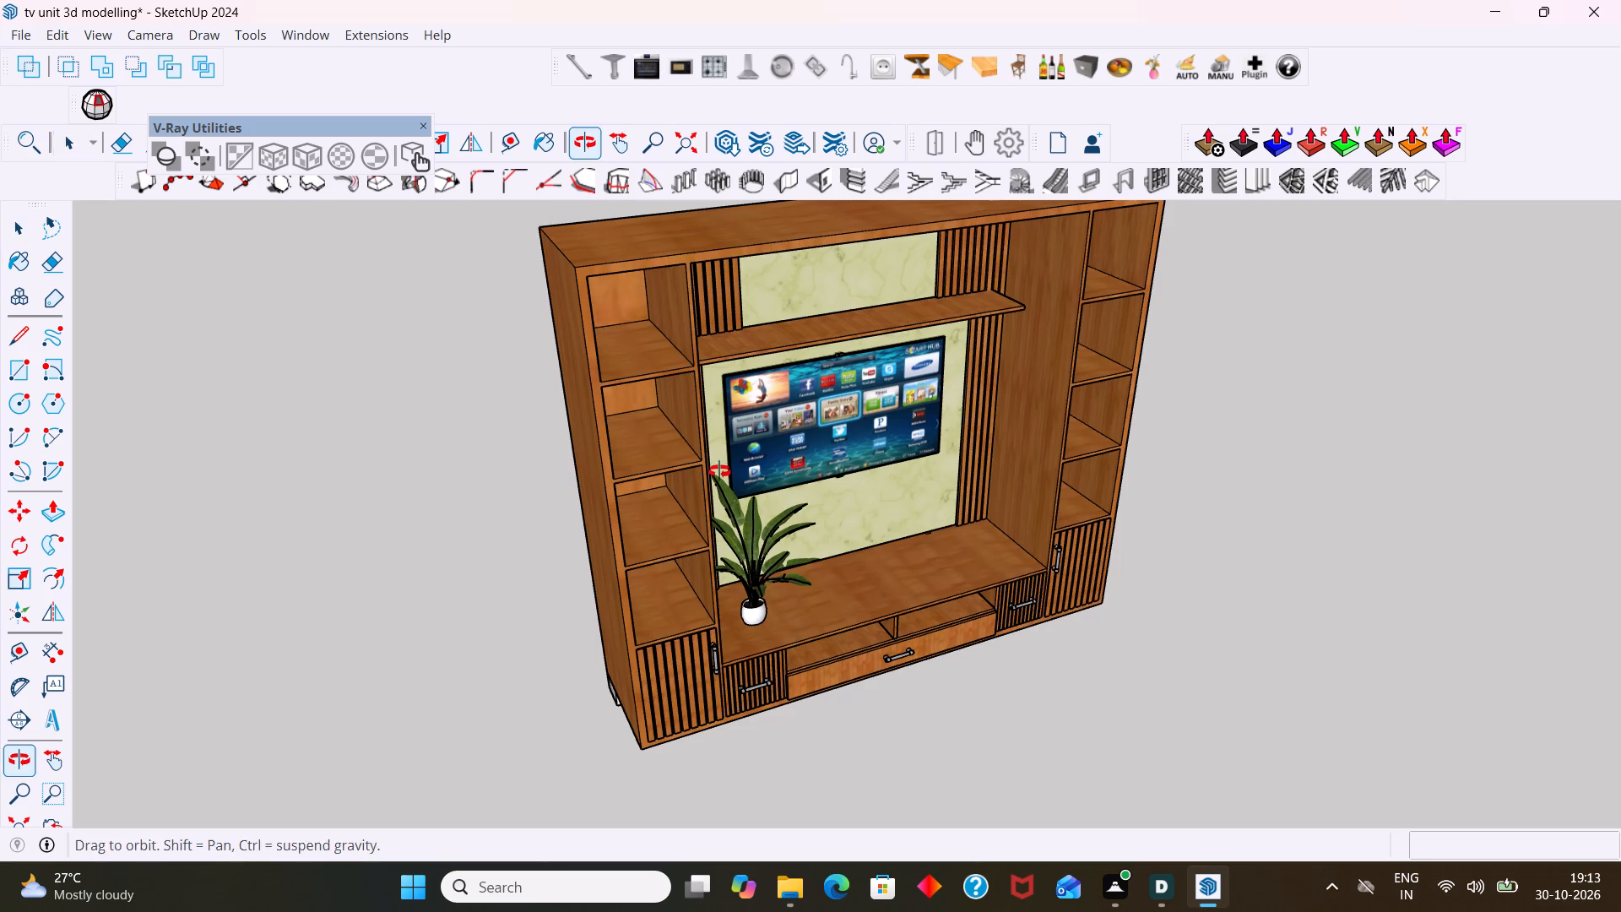
middle_drag(719, 471, 726, 486)
middle_drag(735, 518, 727, 450)
scroll(791, 660, up, 6)
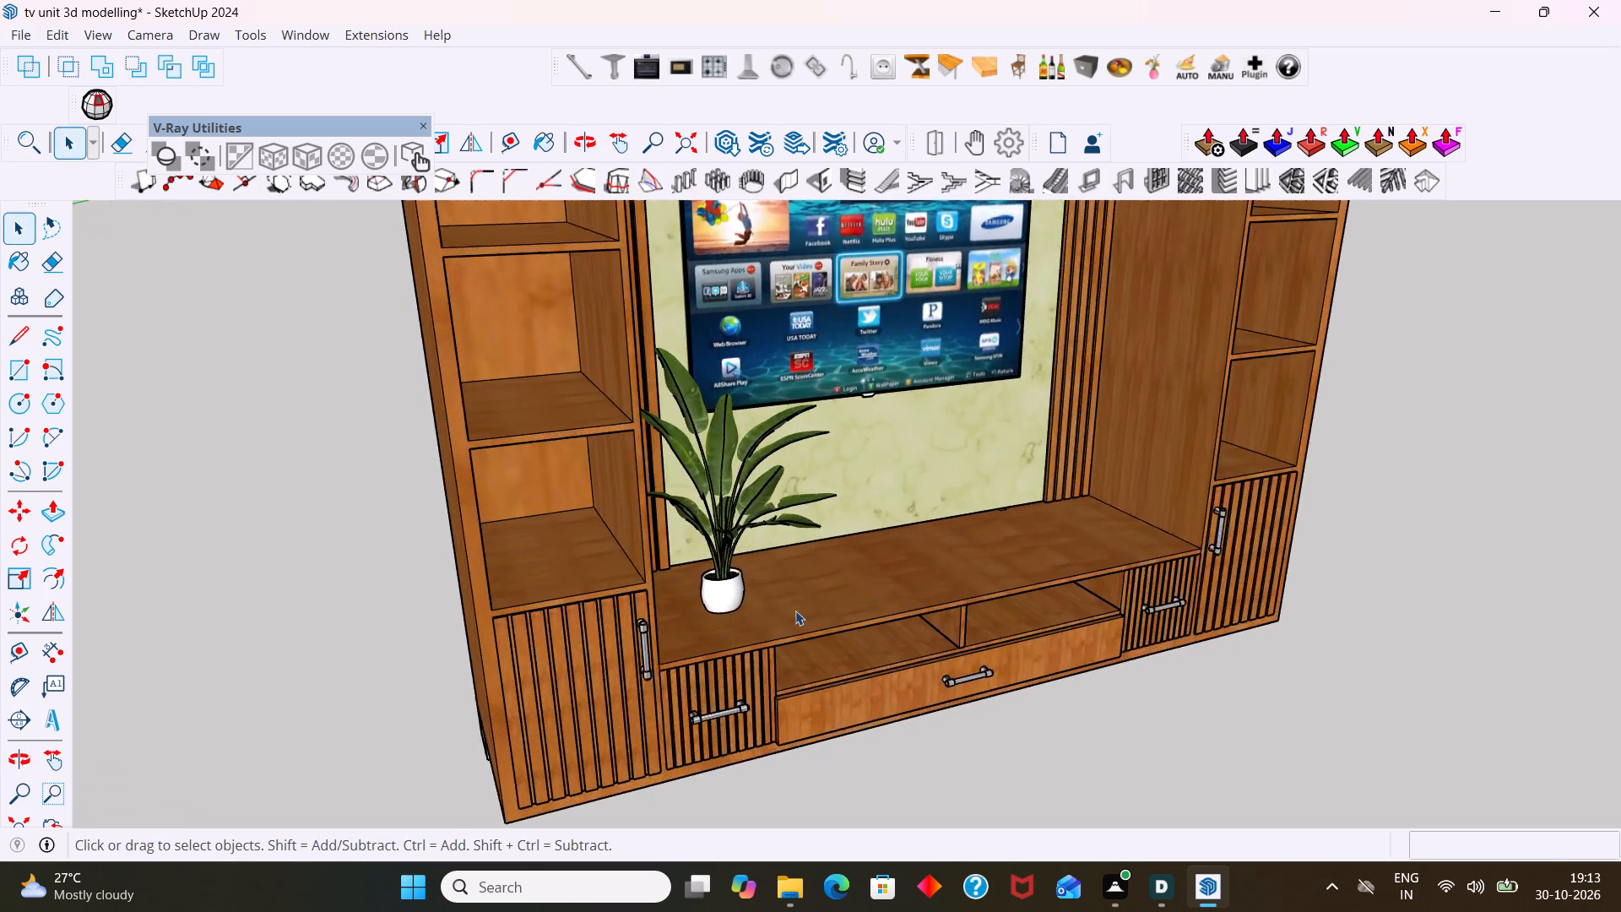
scroll(795, 611, up, 3)
middle_drag(762, 597, 538, 709)
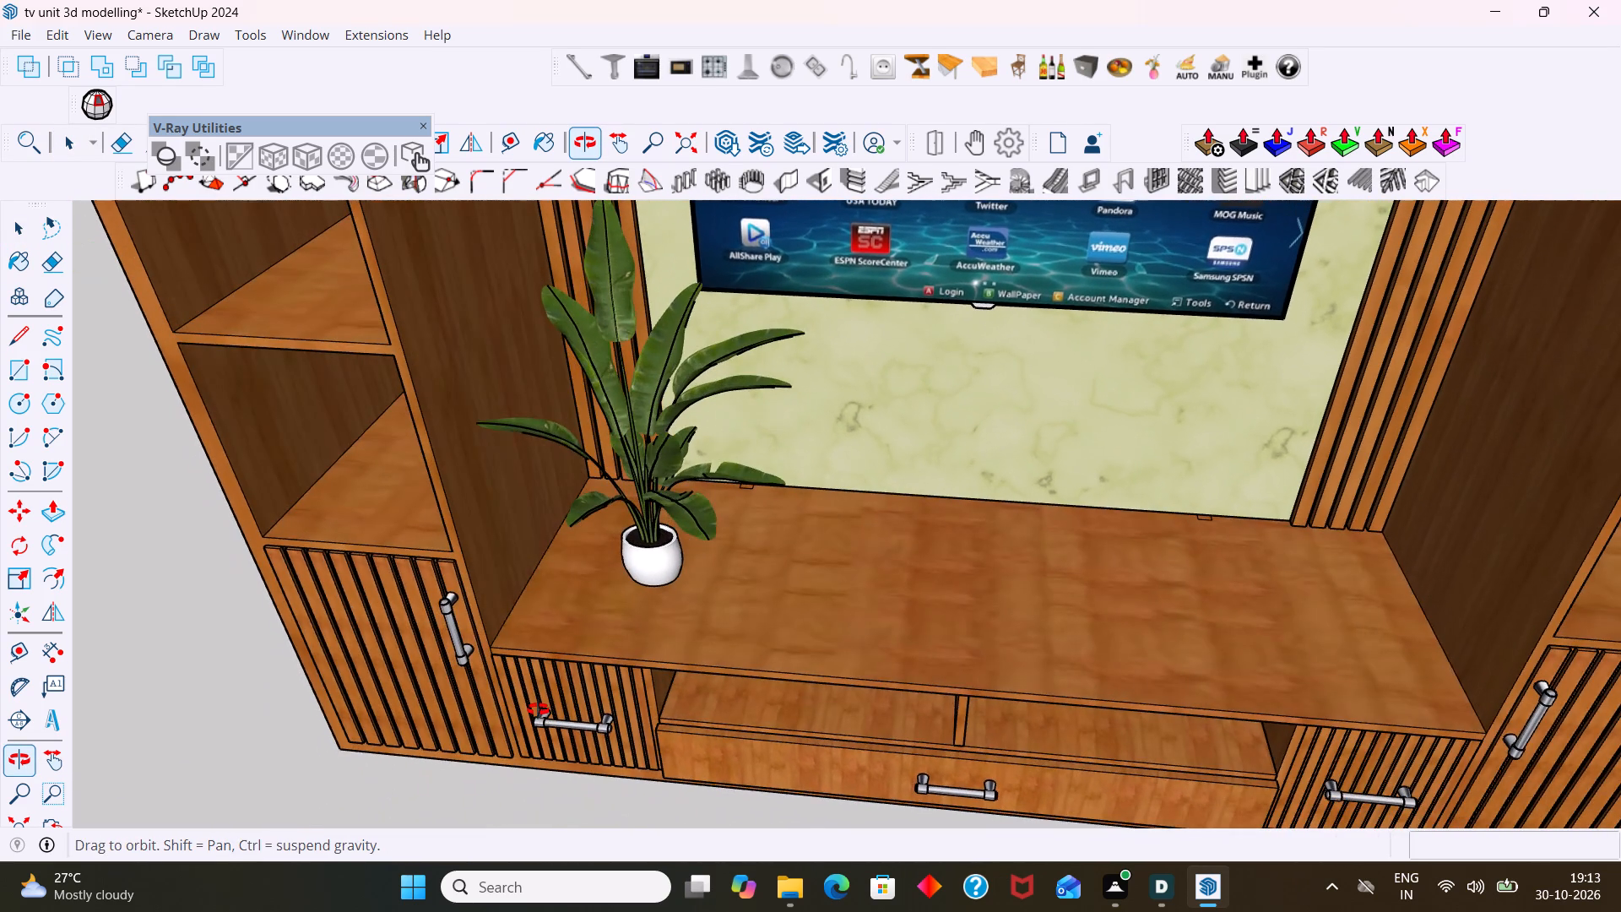
middle_drag(538, 709, 561, 702)
scroll(588, 647, down, 5)
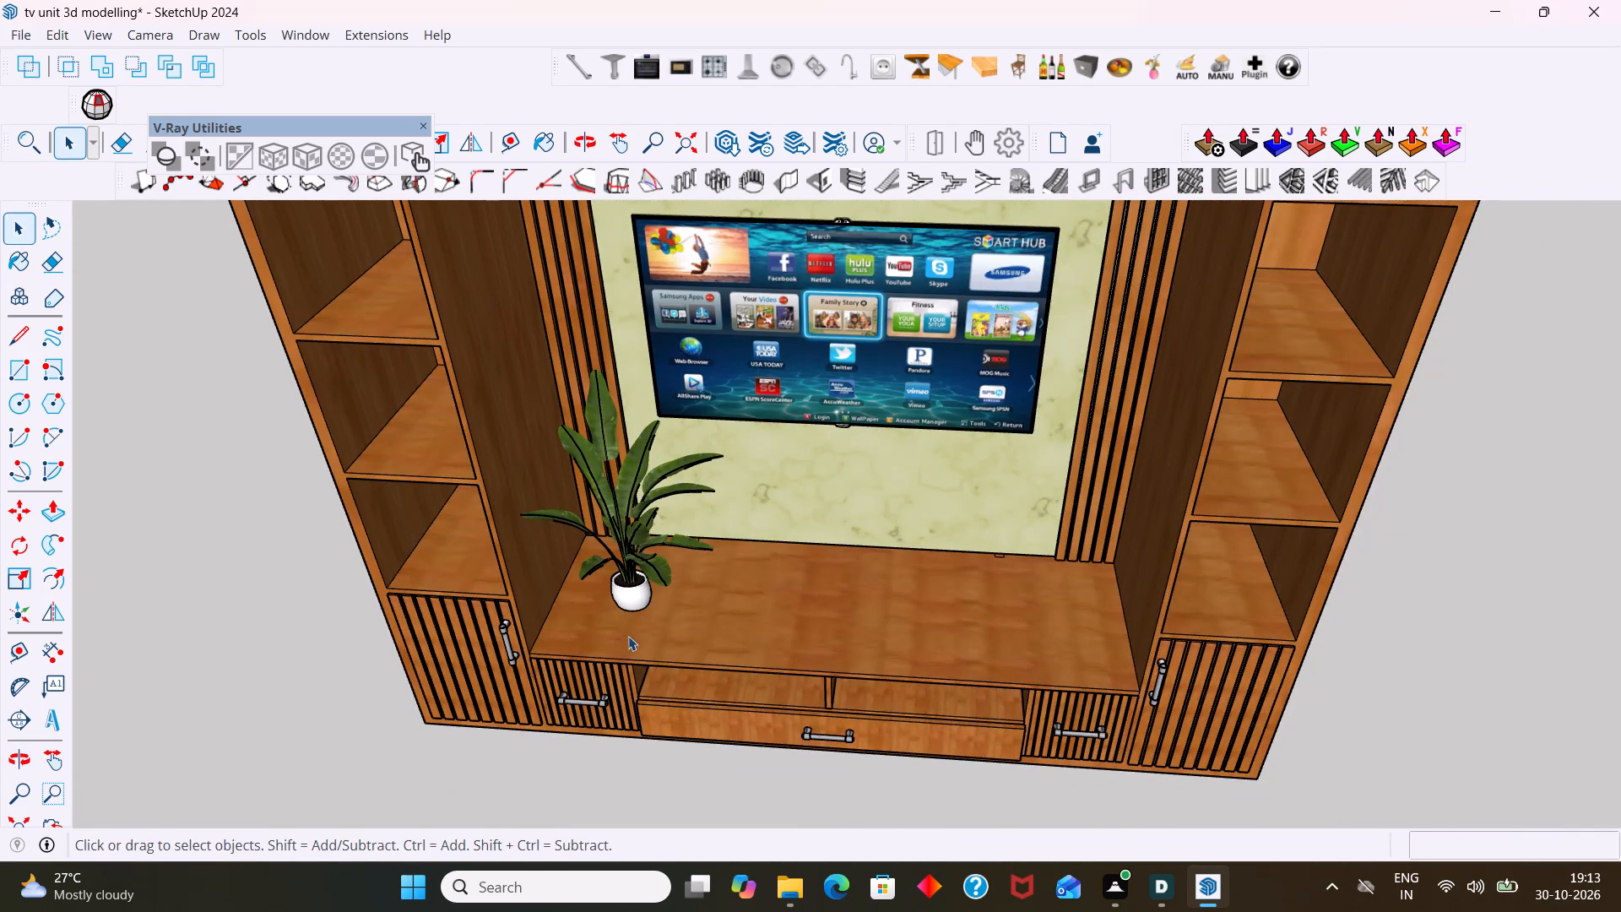
middle_drag(697, 606, 848, 447)
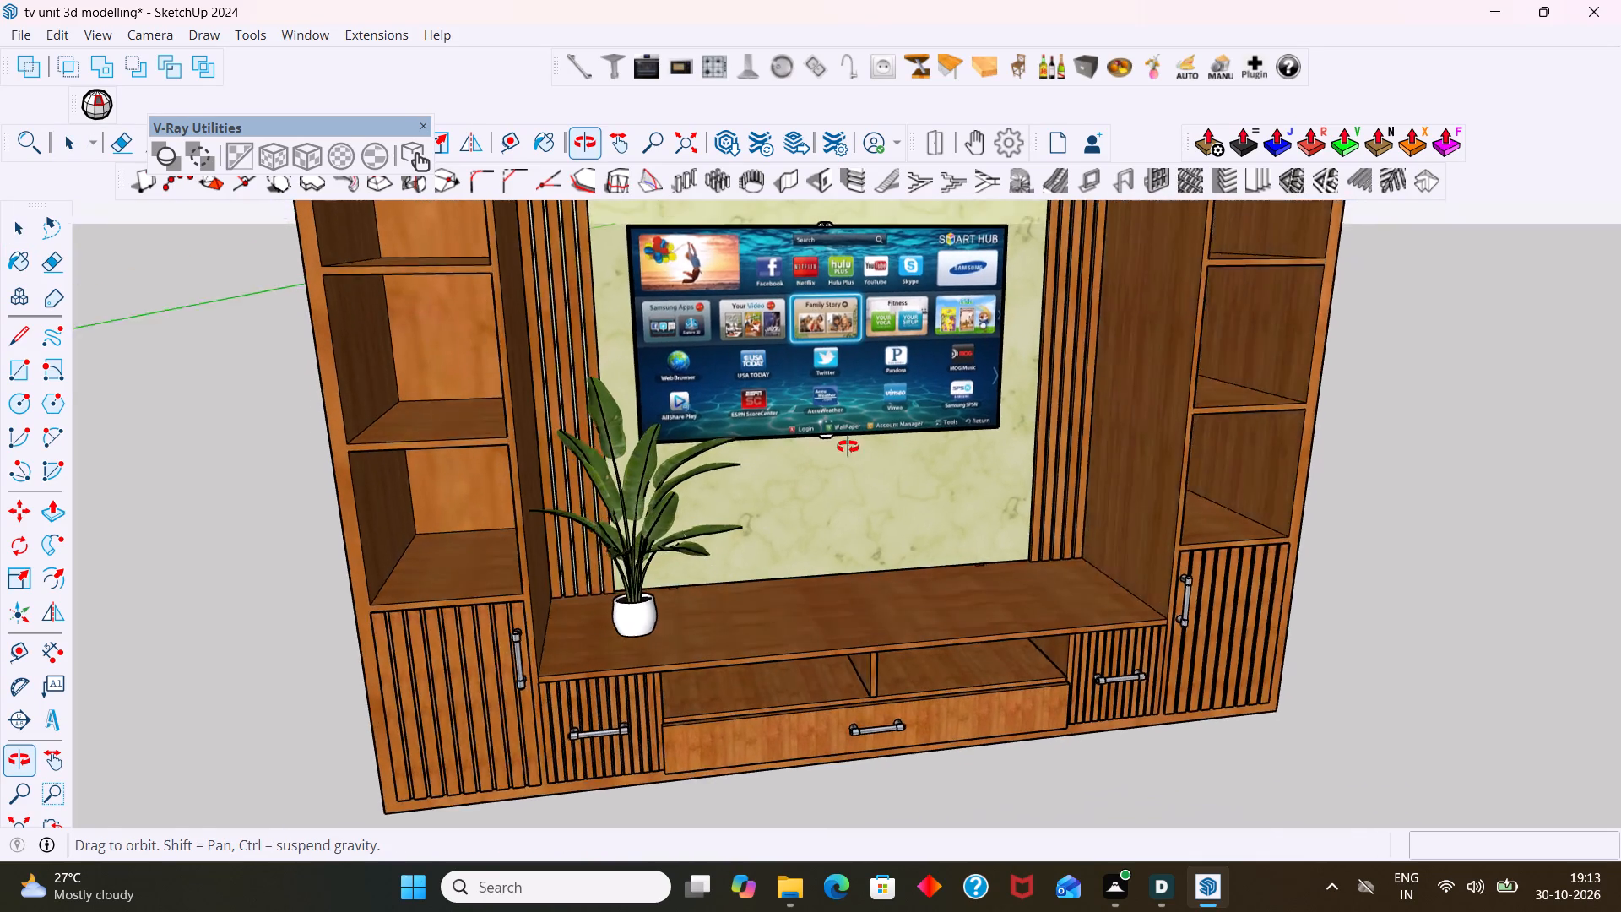
middle_drag(848, 447, 864, 459)
scroll(863, 455, down, 4)
middle_drag(800, 517, 691, 525)
scroll(753, 493, up, 6)
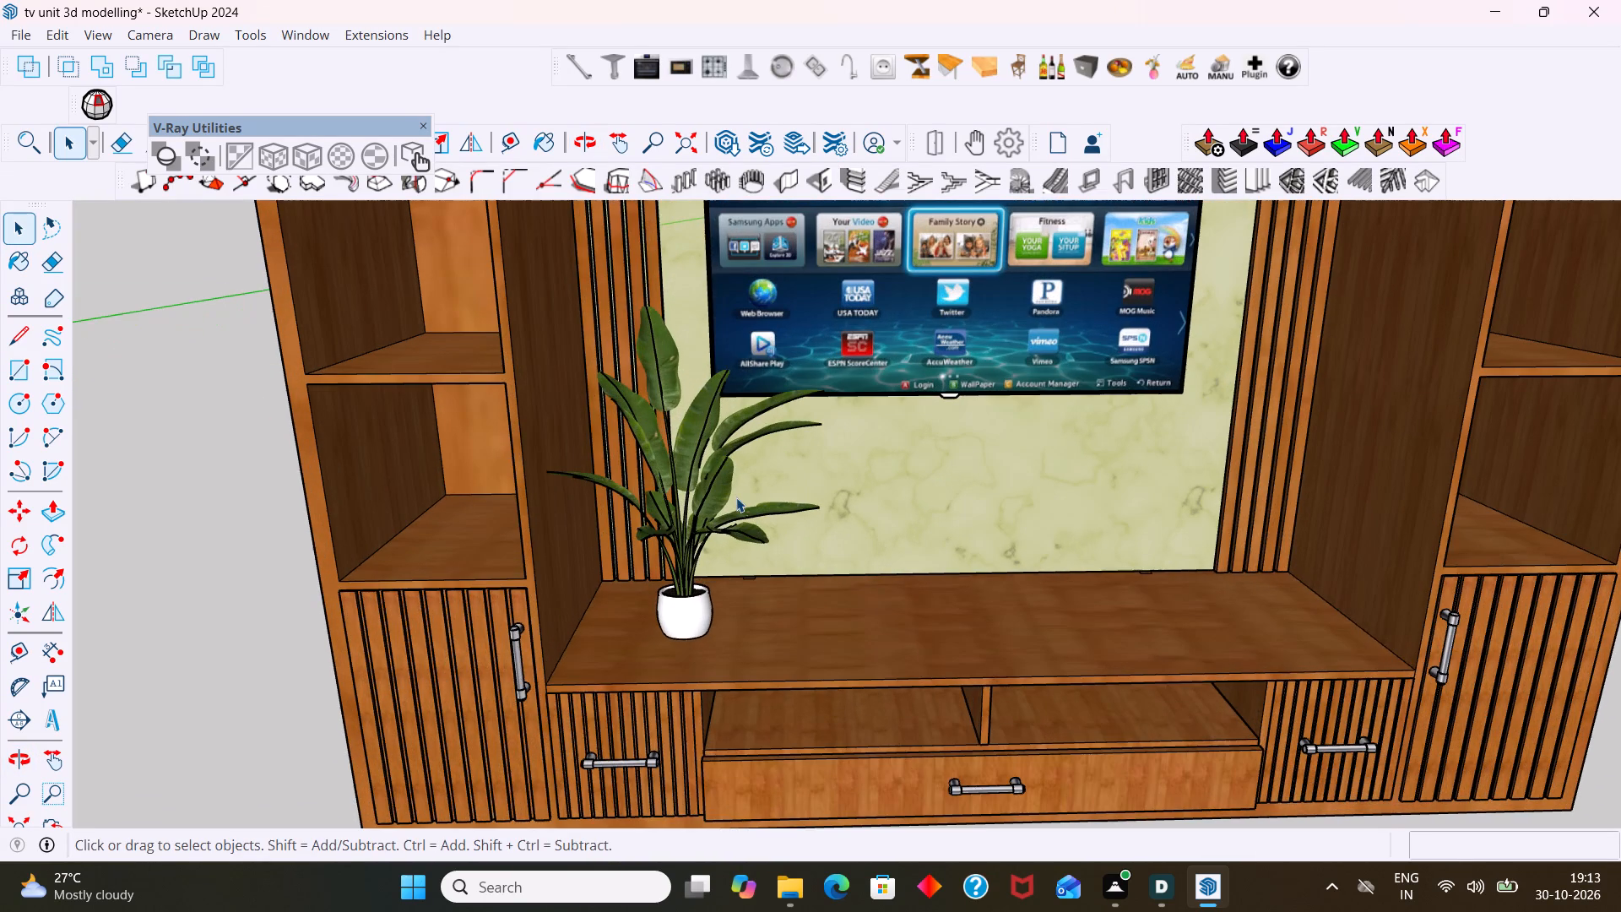
scroll(738, 497, up, 5)
scroll(744, 490, down, 5)
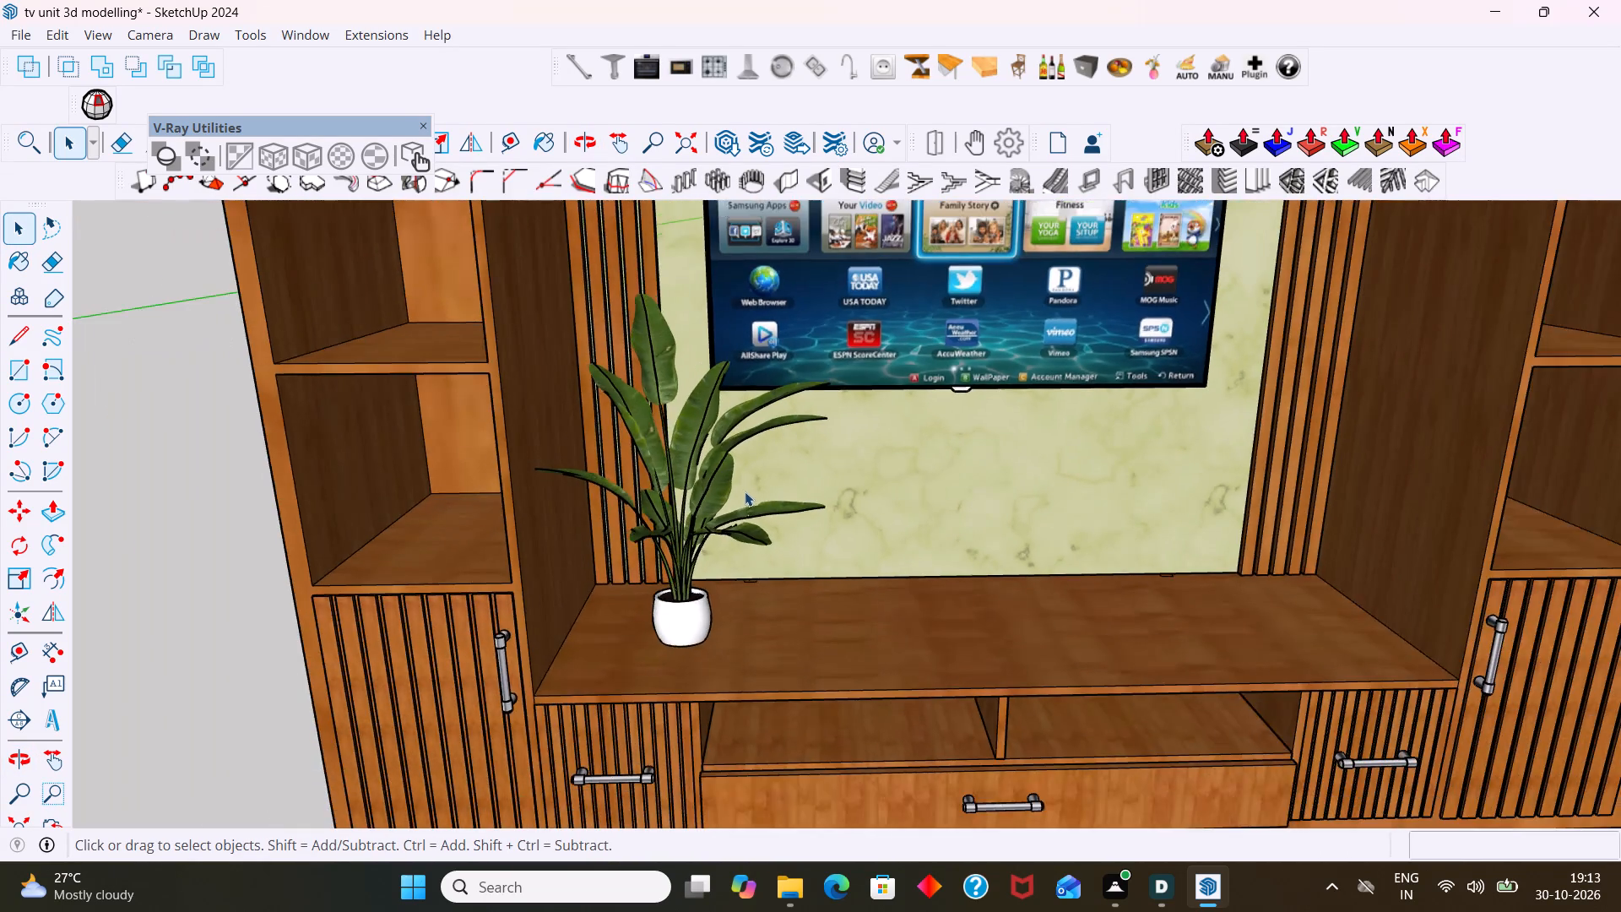
Move the potted plant about 77 mm along the counter's front edge toward the left side panel.
middle_drag(726, 508, 549, 642)
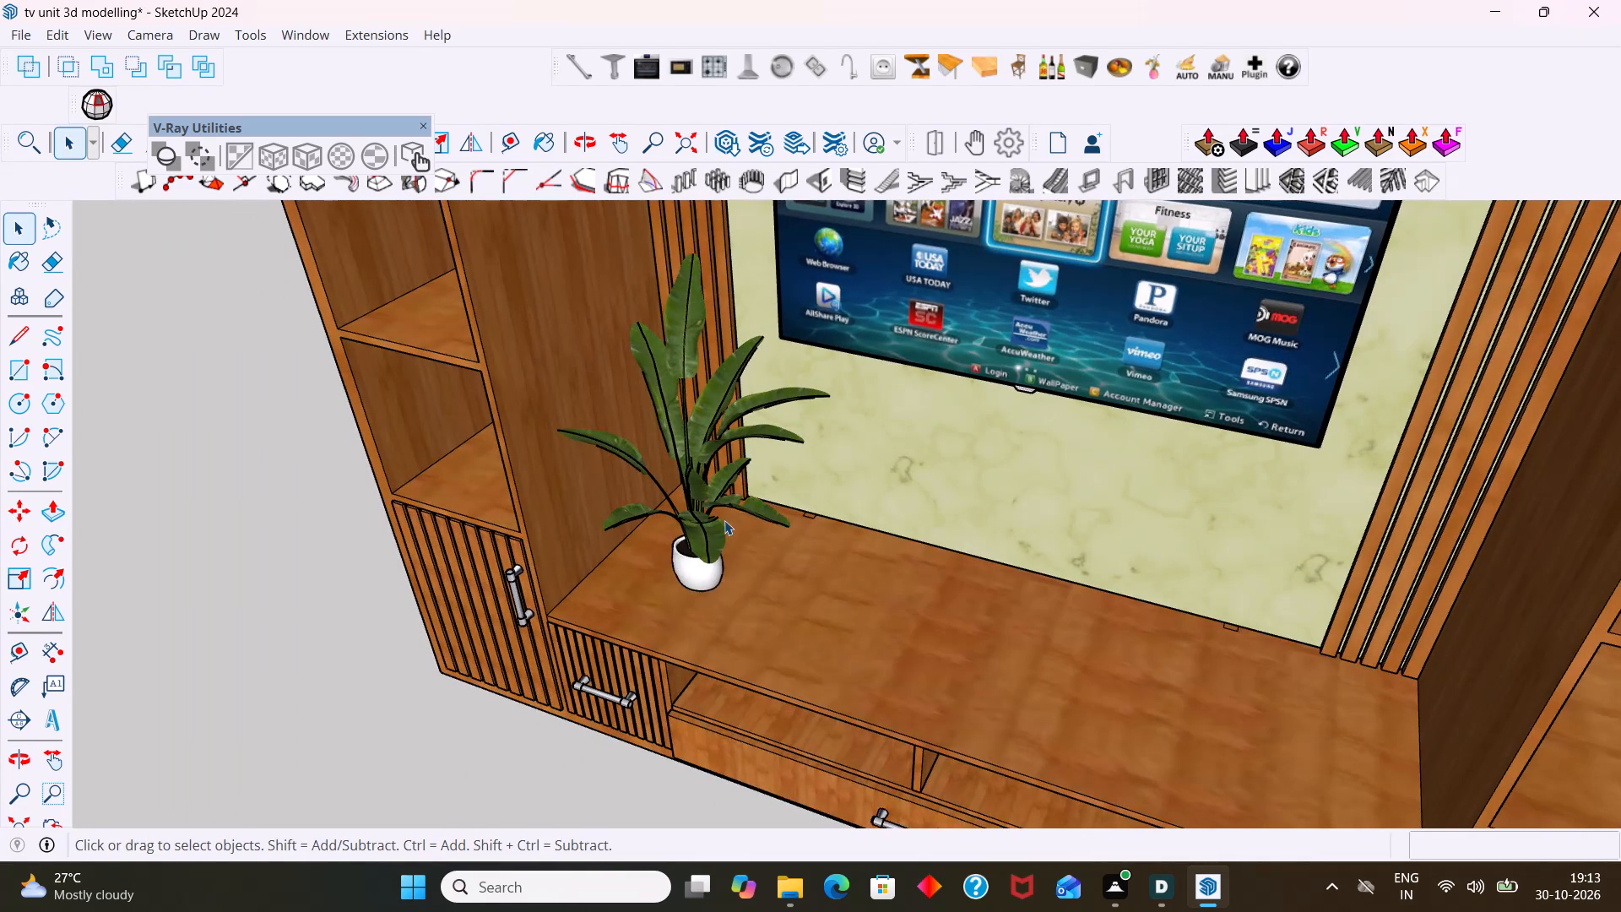
click(724, 520)
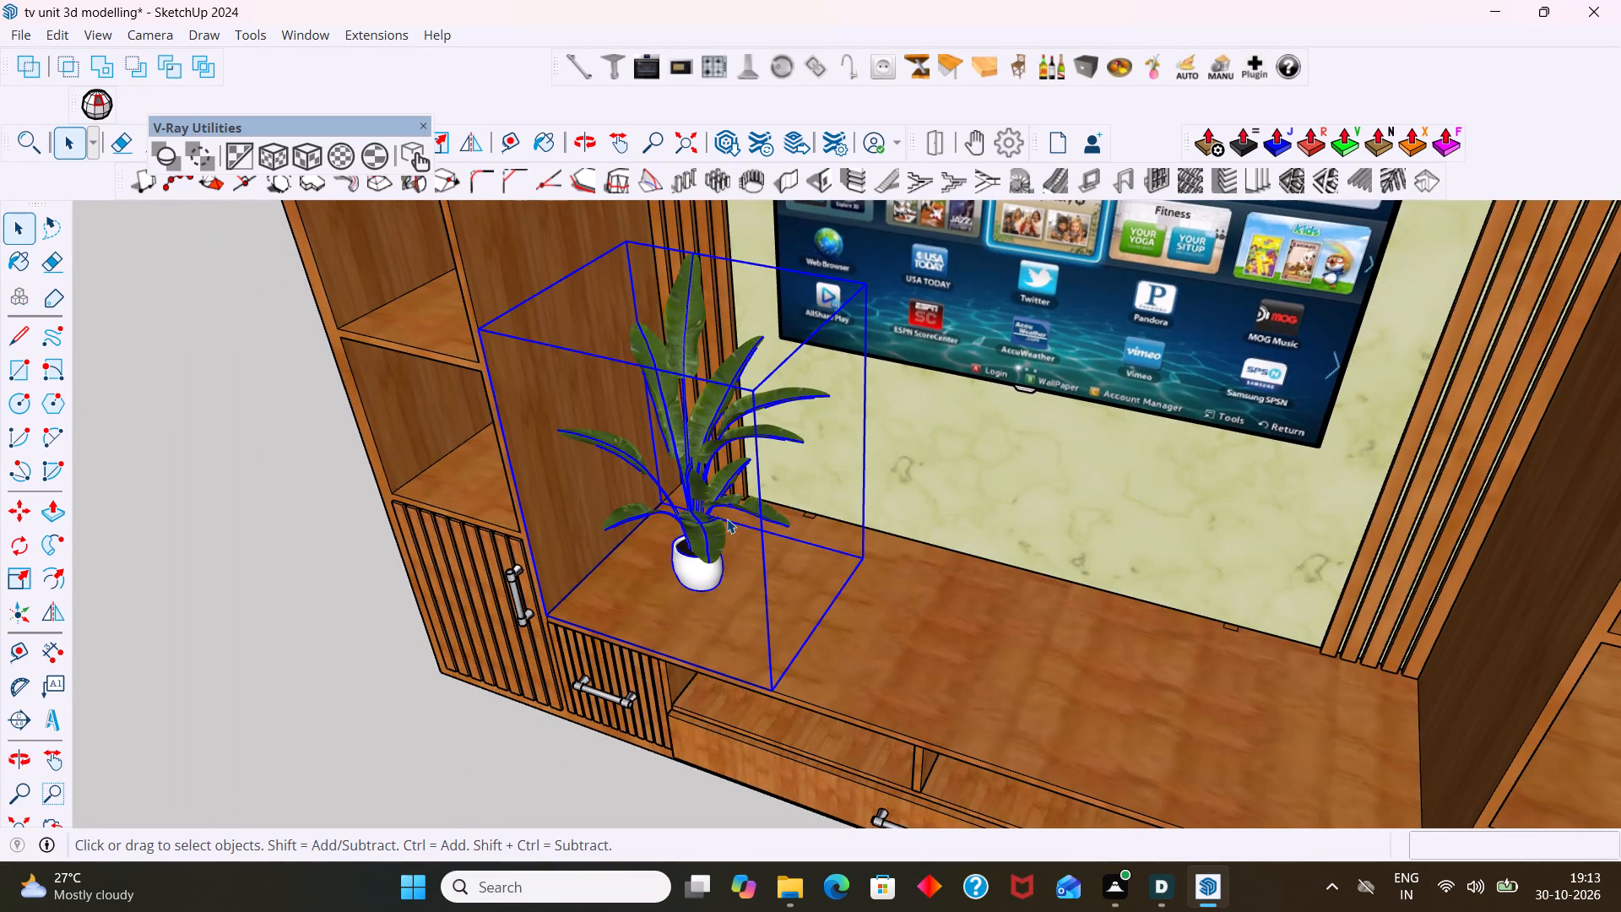
key(m)
click(771, 687)
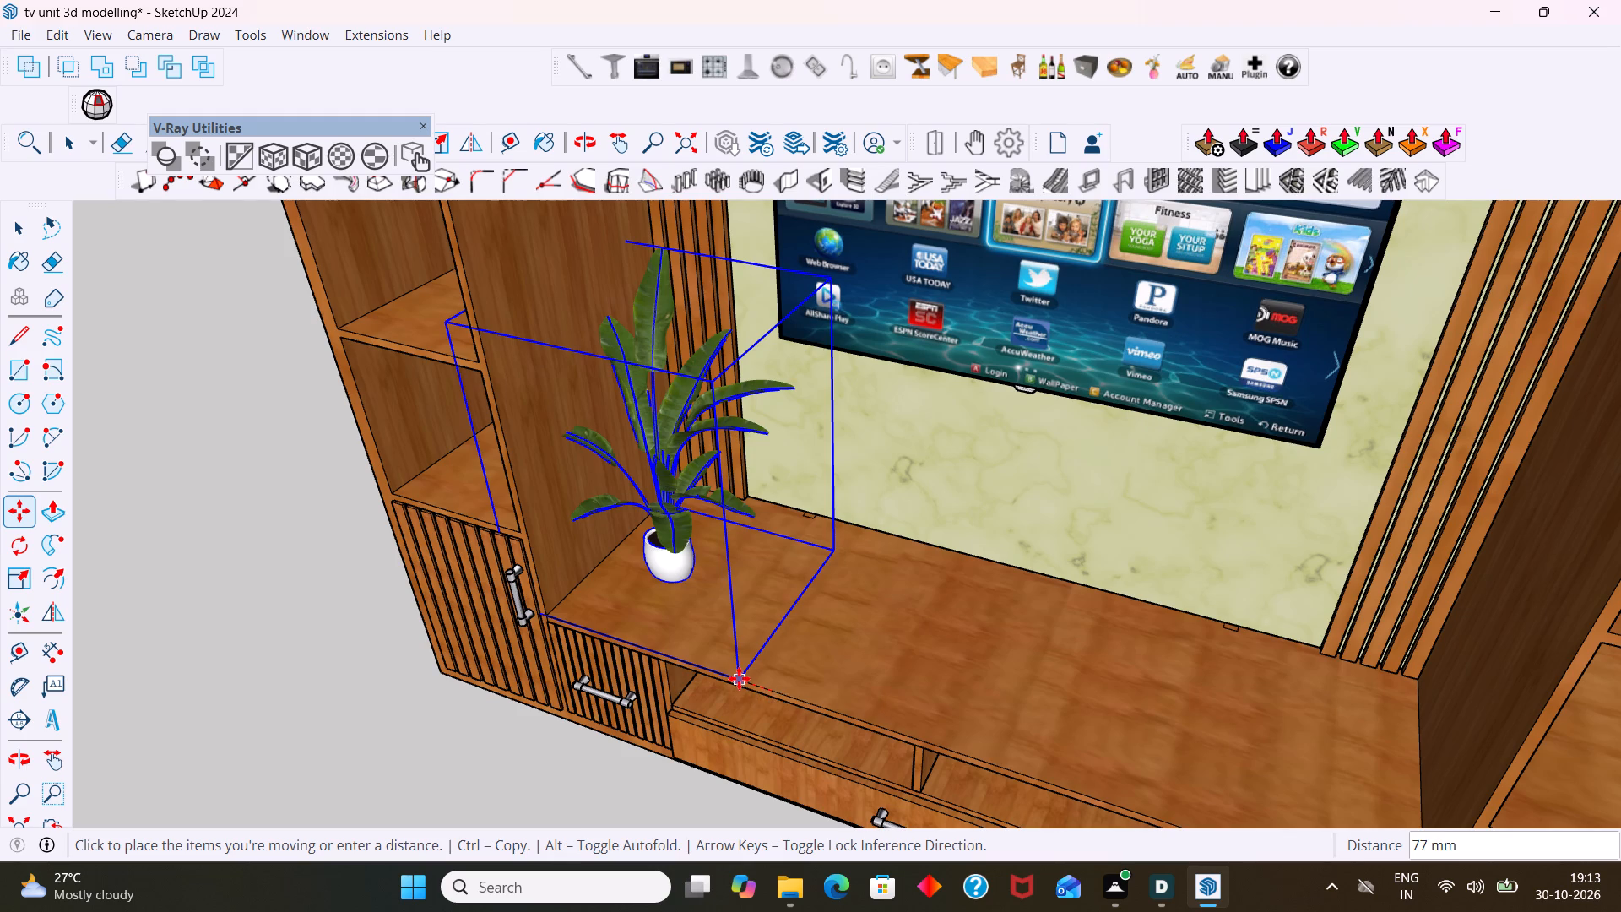
click(739, 677)
key(space)
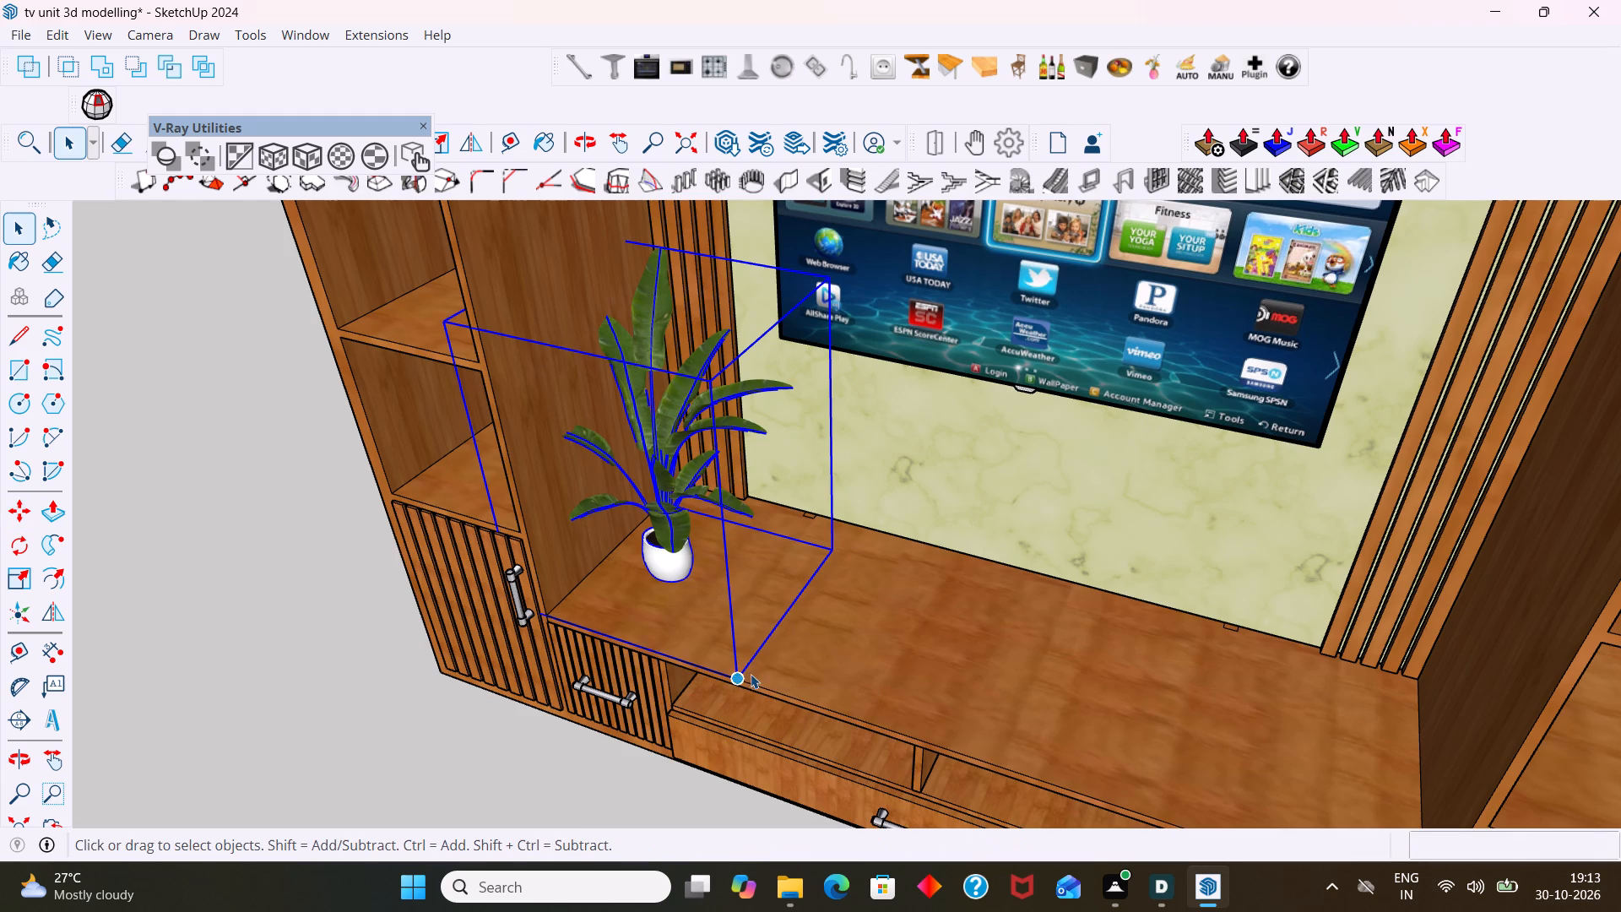
click(282, 572)
Move the potted plant about 81 mm along the counter's front edge, away from the left side panel, to the counter's front-left corner.
scroll(393, 567, down, 4)
middle_drag(630, 669, 789, 576)
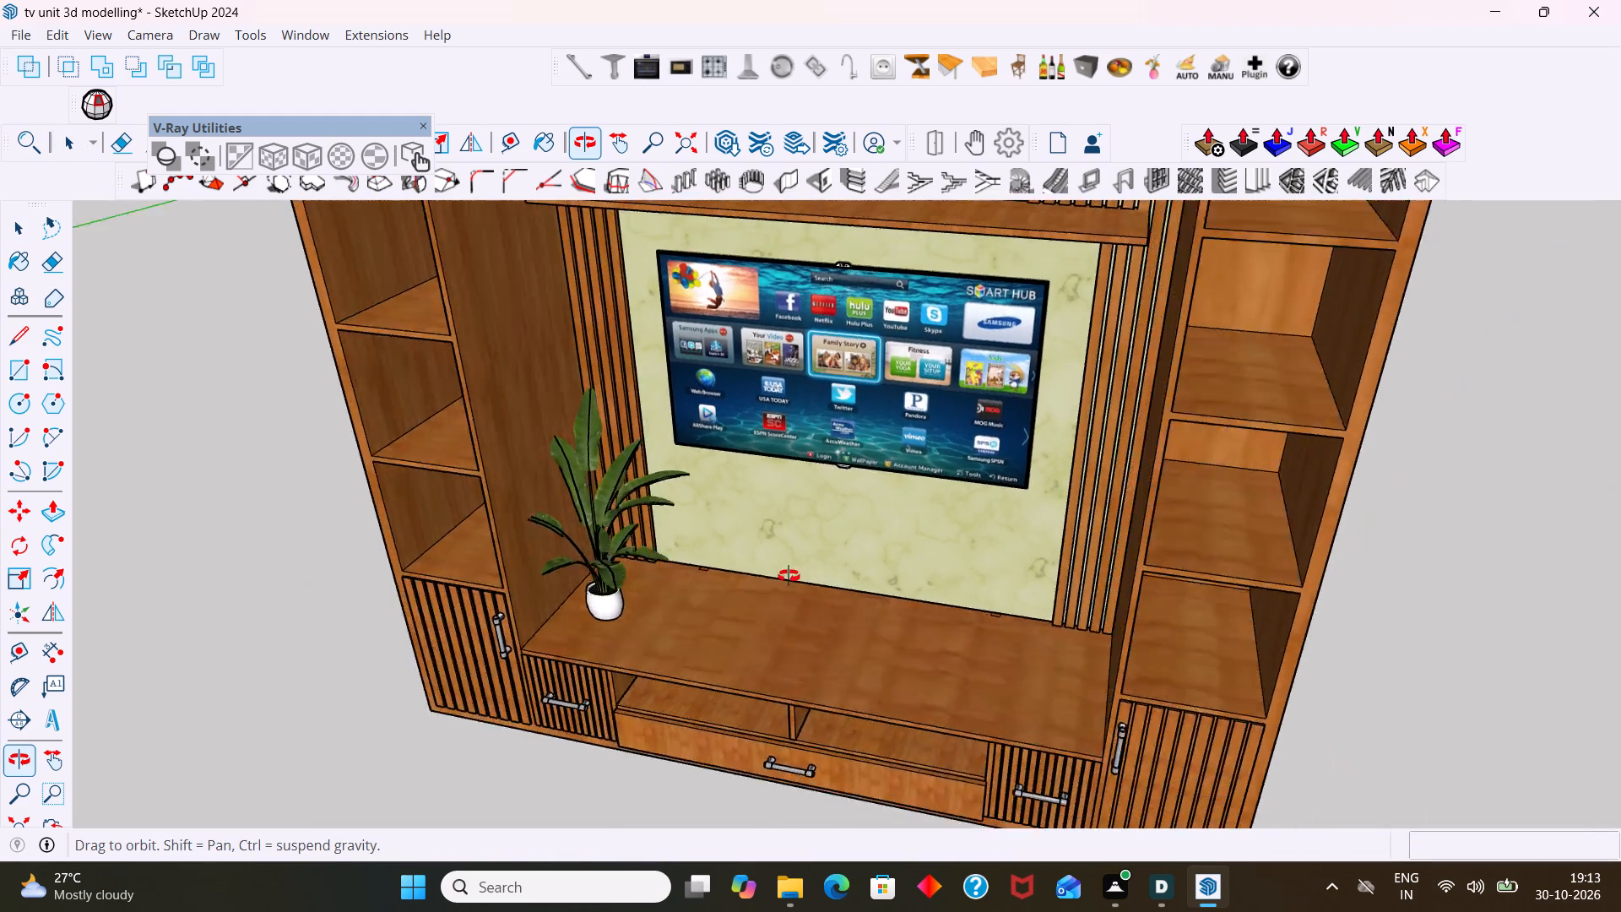
middle_drag(789, 576, 853, 516)
click(599, 576)
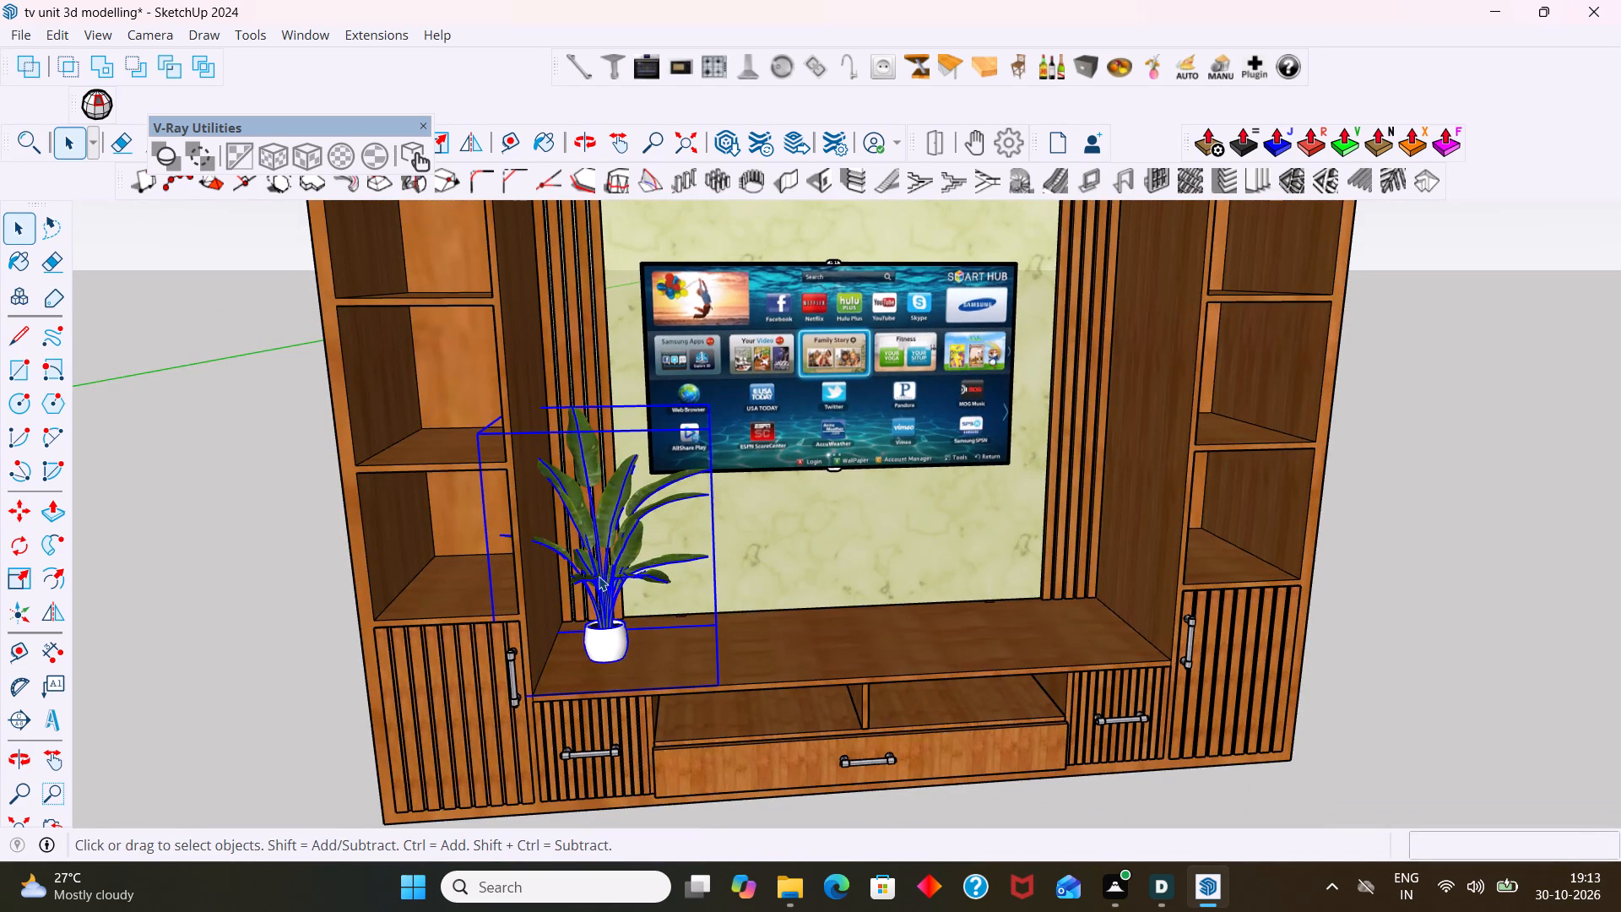
key(space)
text(m)
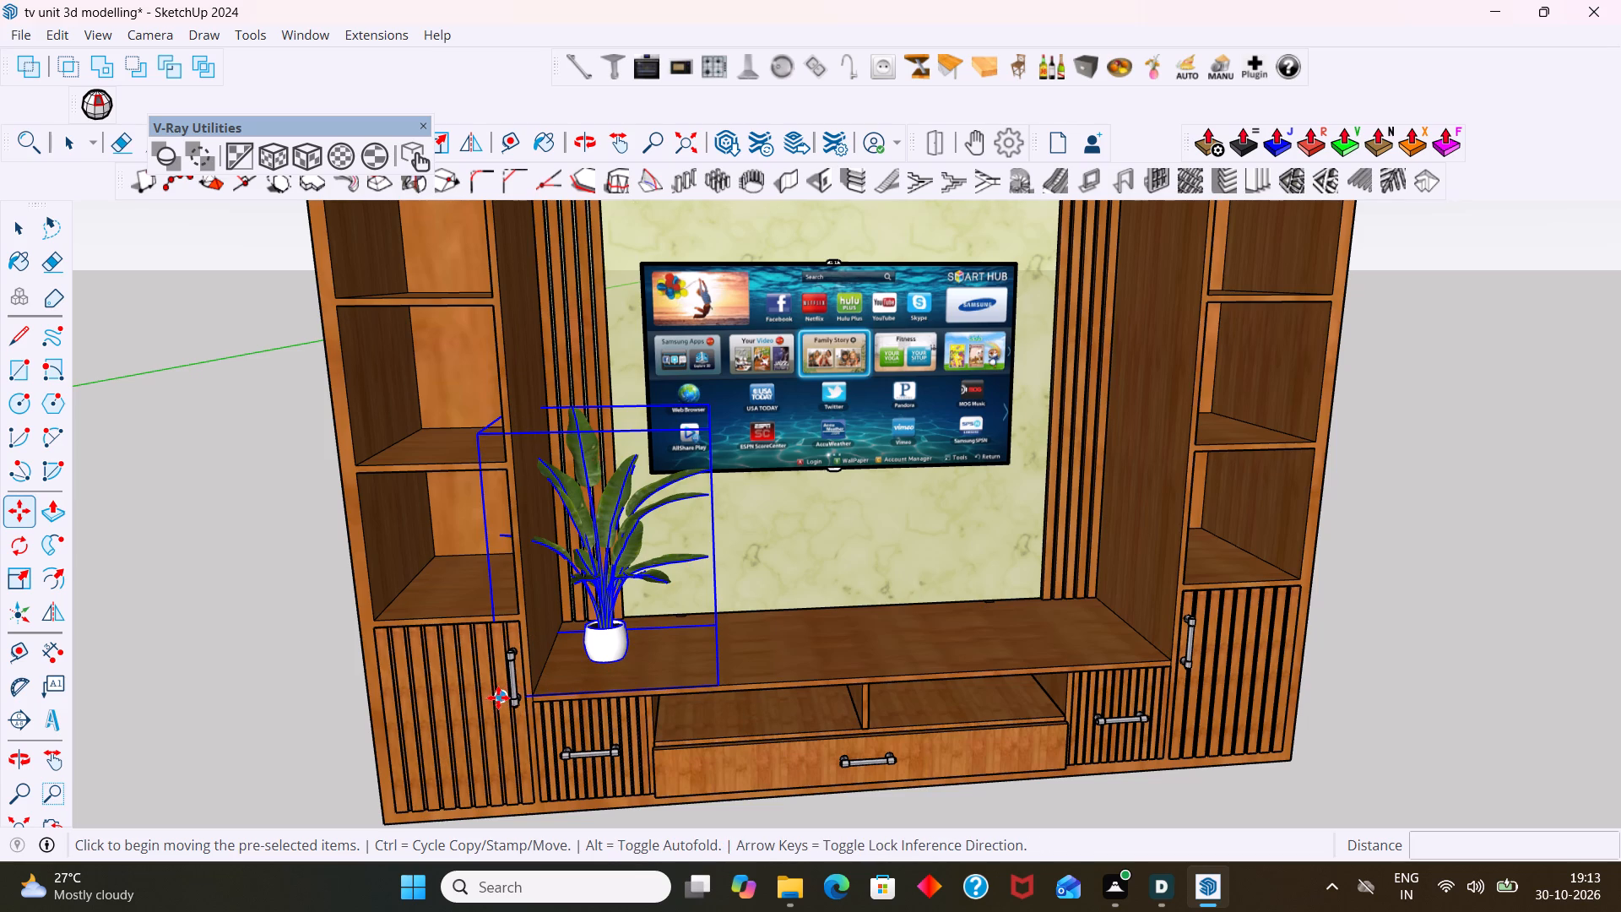
click(498, 698)
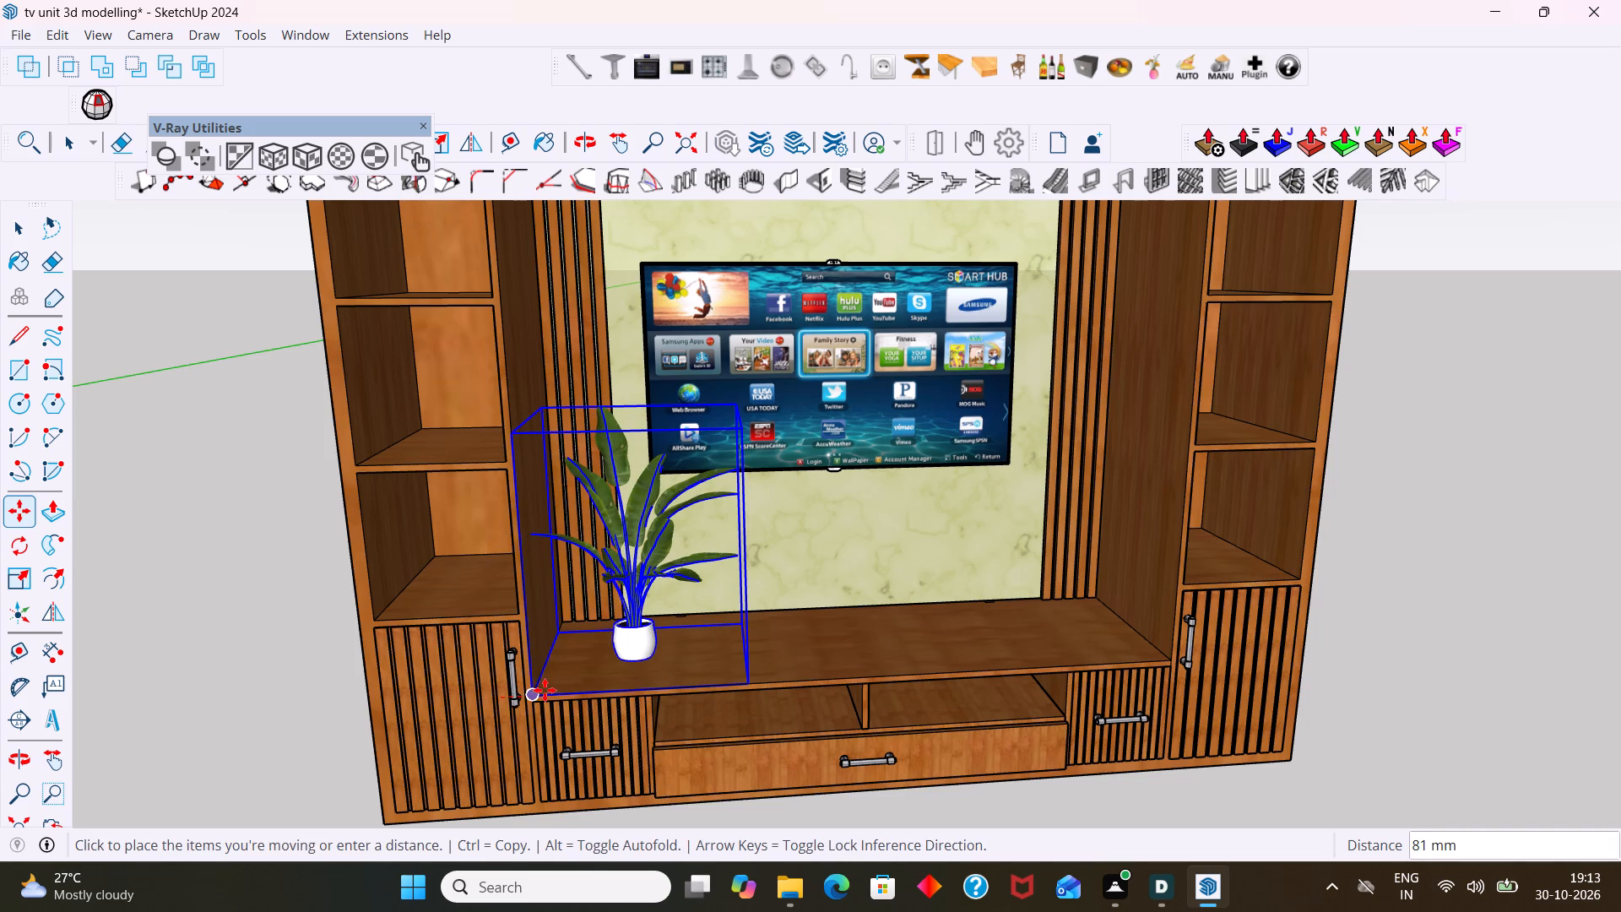
click(535, 694)
key(space)
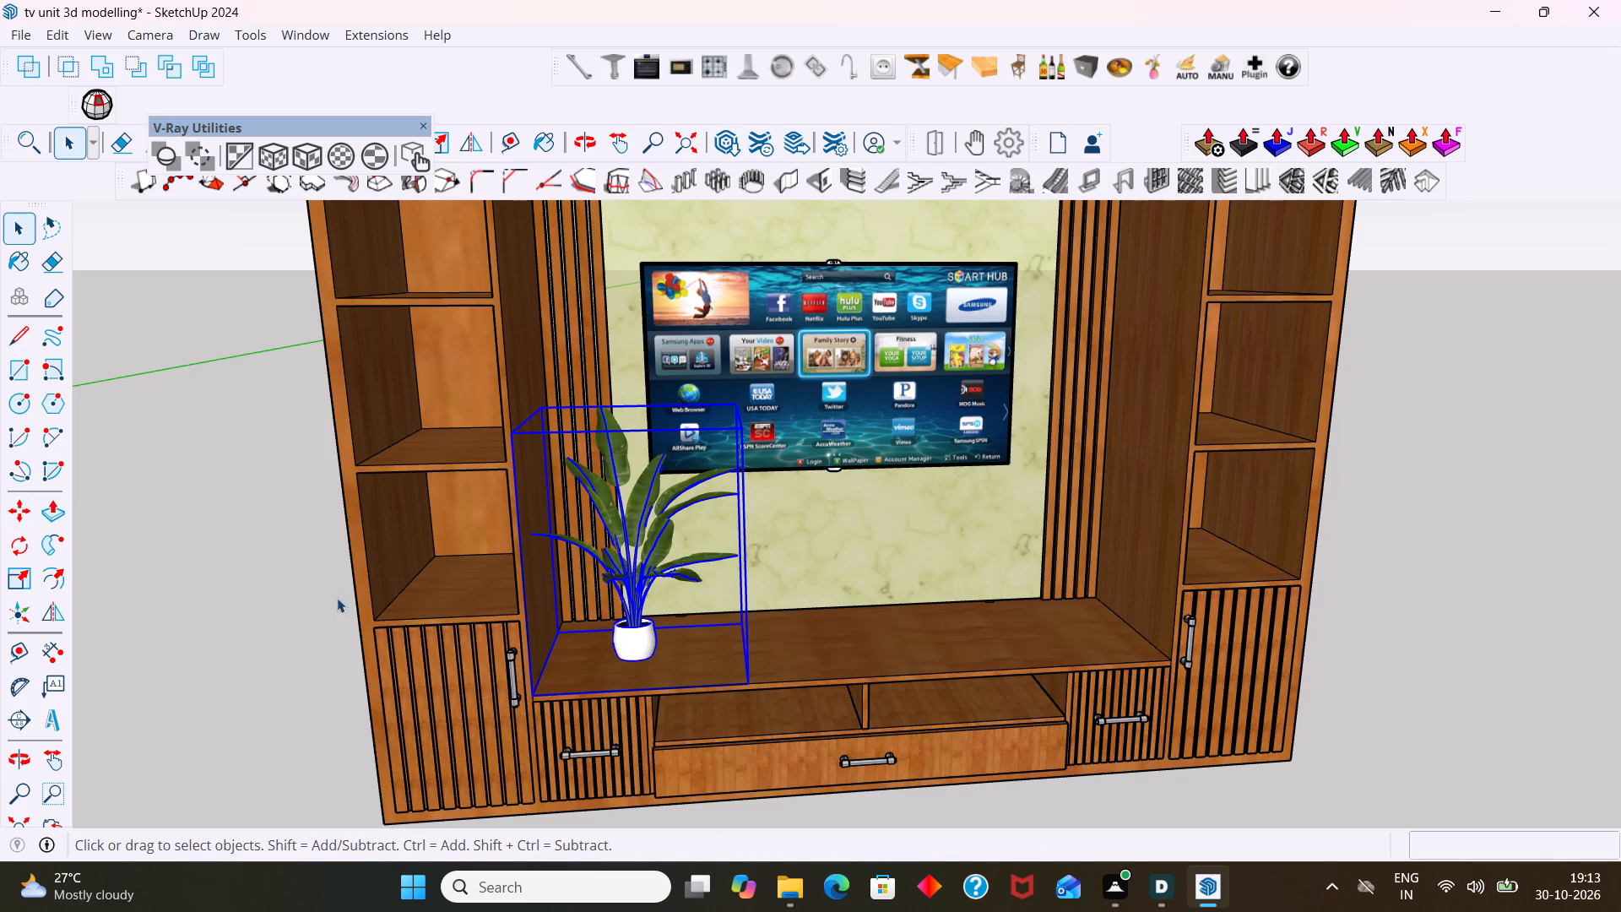
click(336, 598)
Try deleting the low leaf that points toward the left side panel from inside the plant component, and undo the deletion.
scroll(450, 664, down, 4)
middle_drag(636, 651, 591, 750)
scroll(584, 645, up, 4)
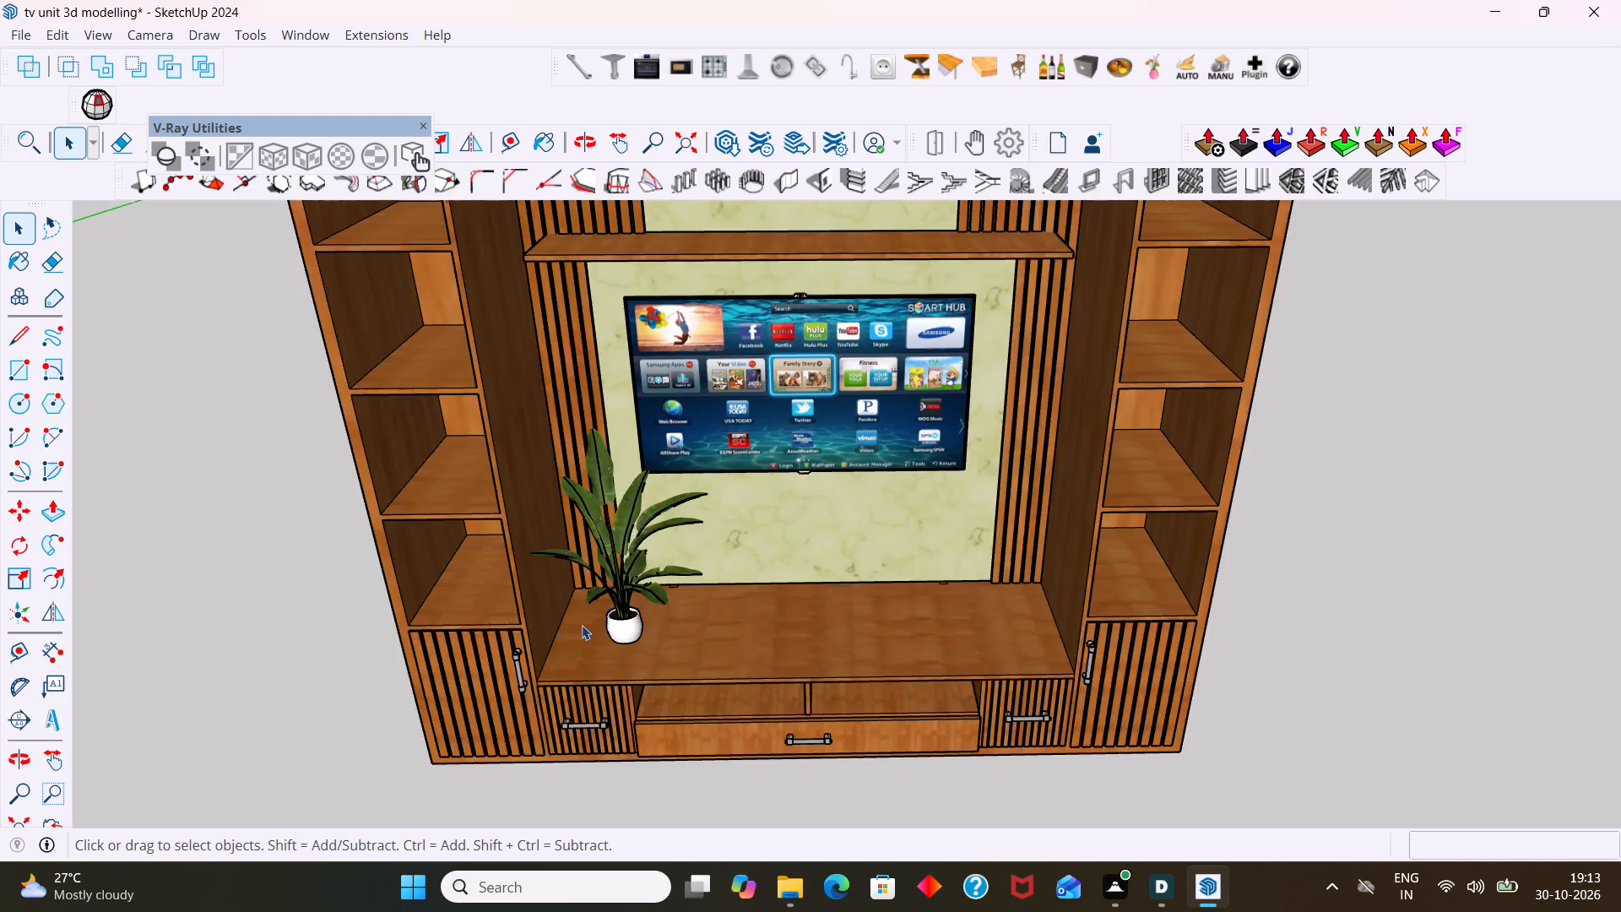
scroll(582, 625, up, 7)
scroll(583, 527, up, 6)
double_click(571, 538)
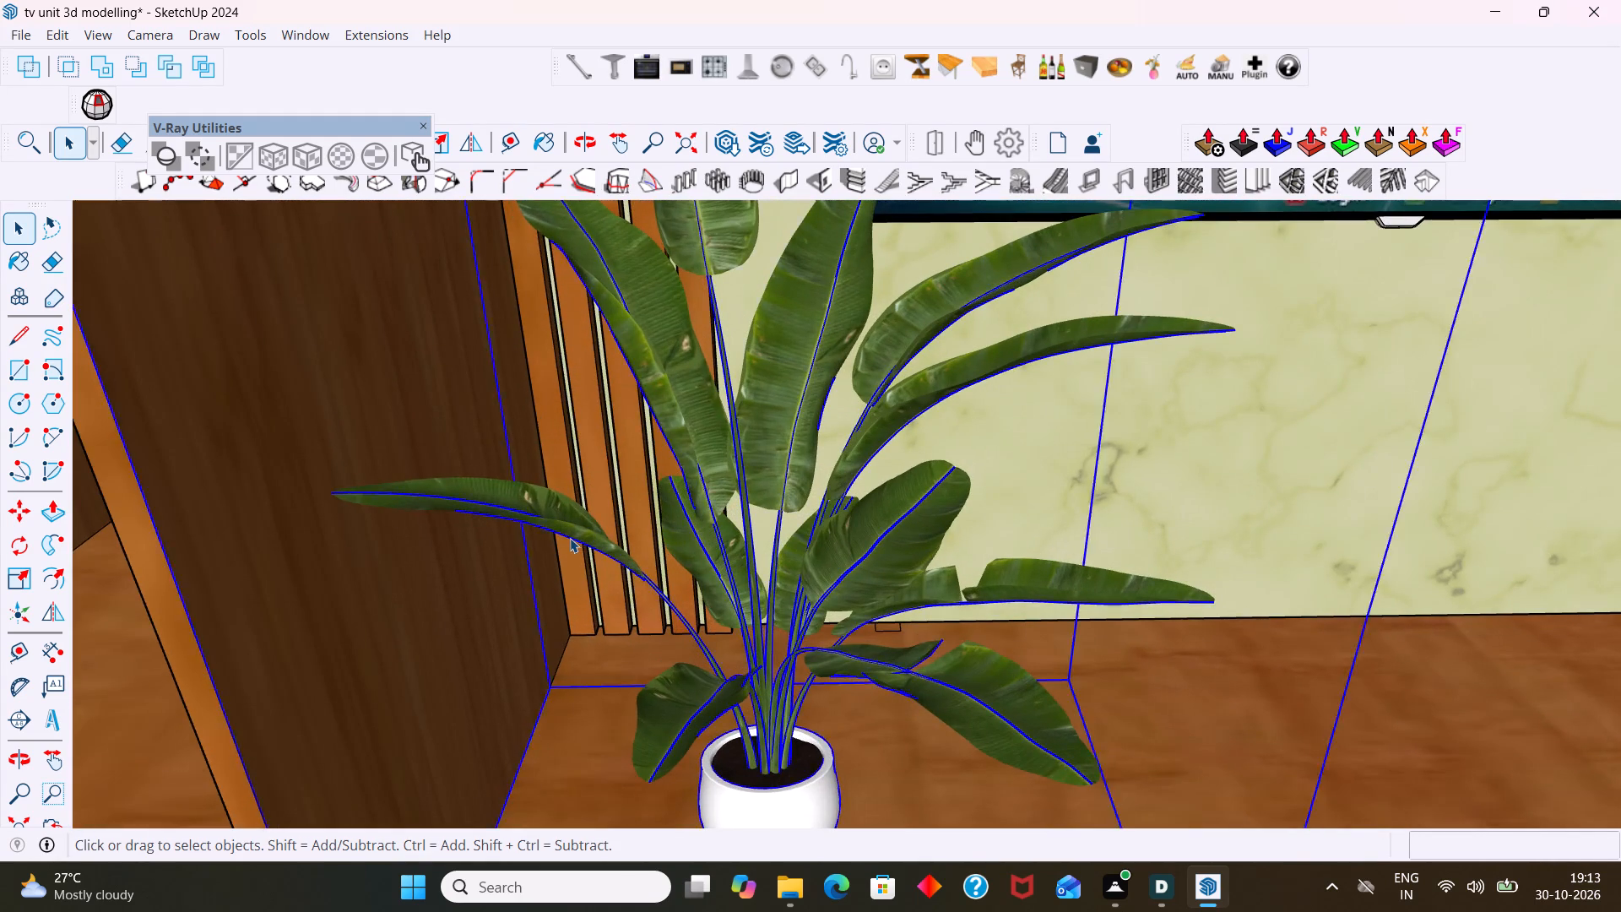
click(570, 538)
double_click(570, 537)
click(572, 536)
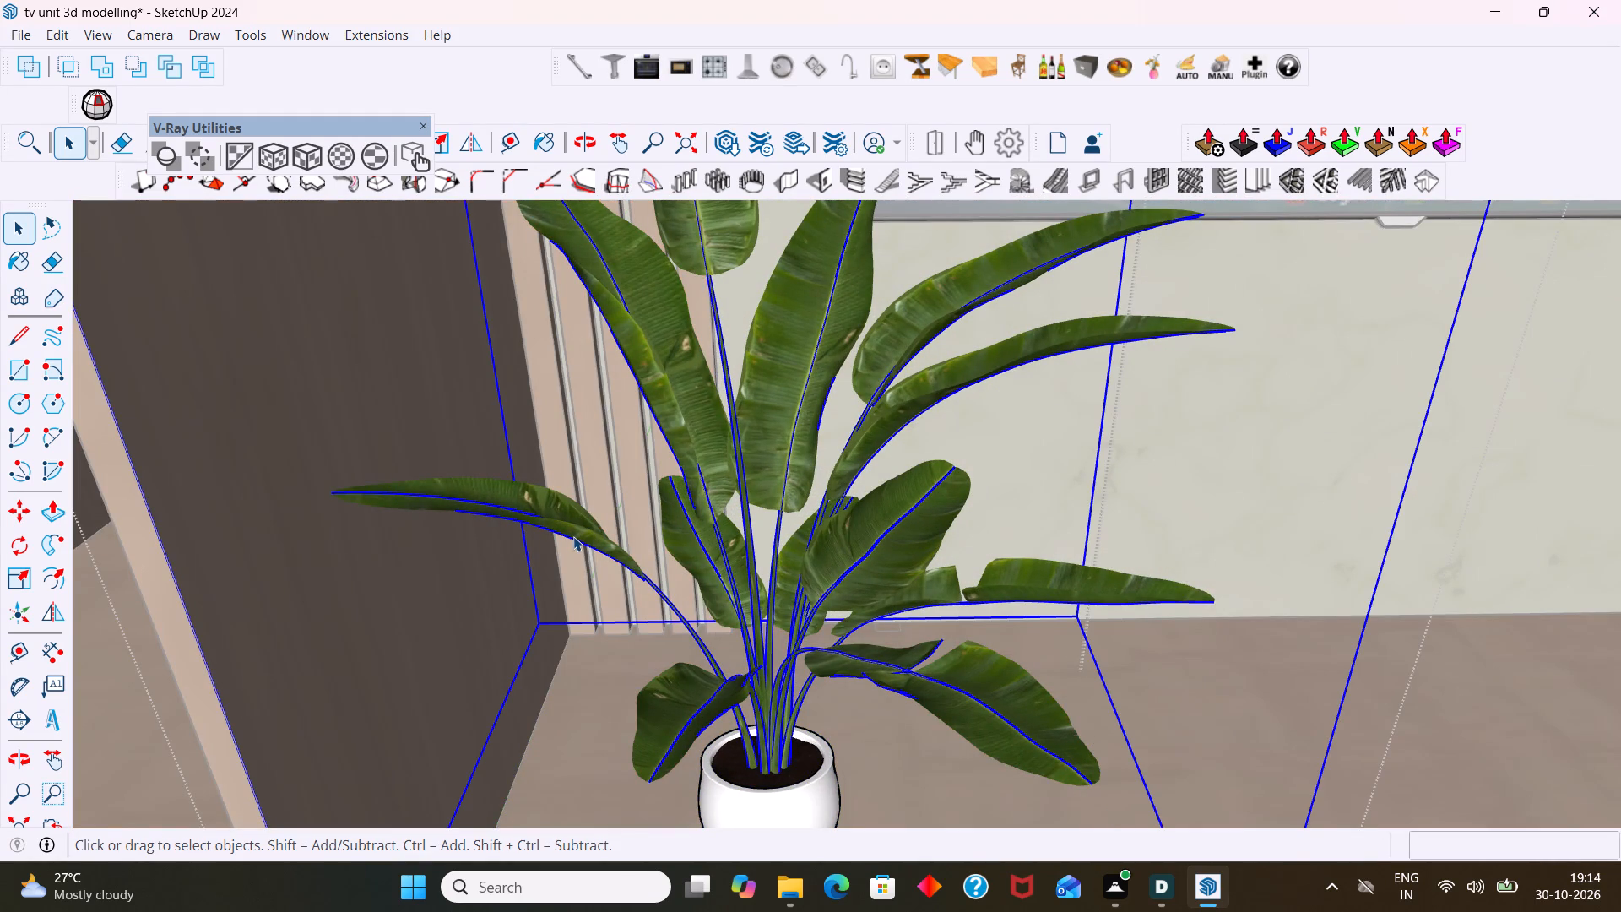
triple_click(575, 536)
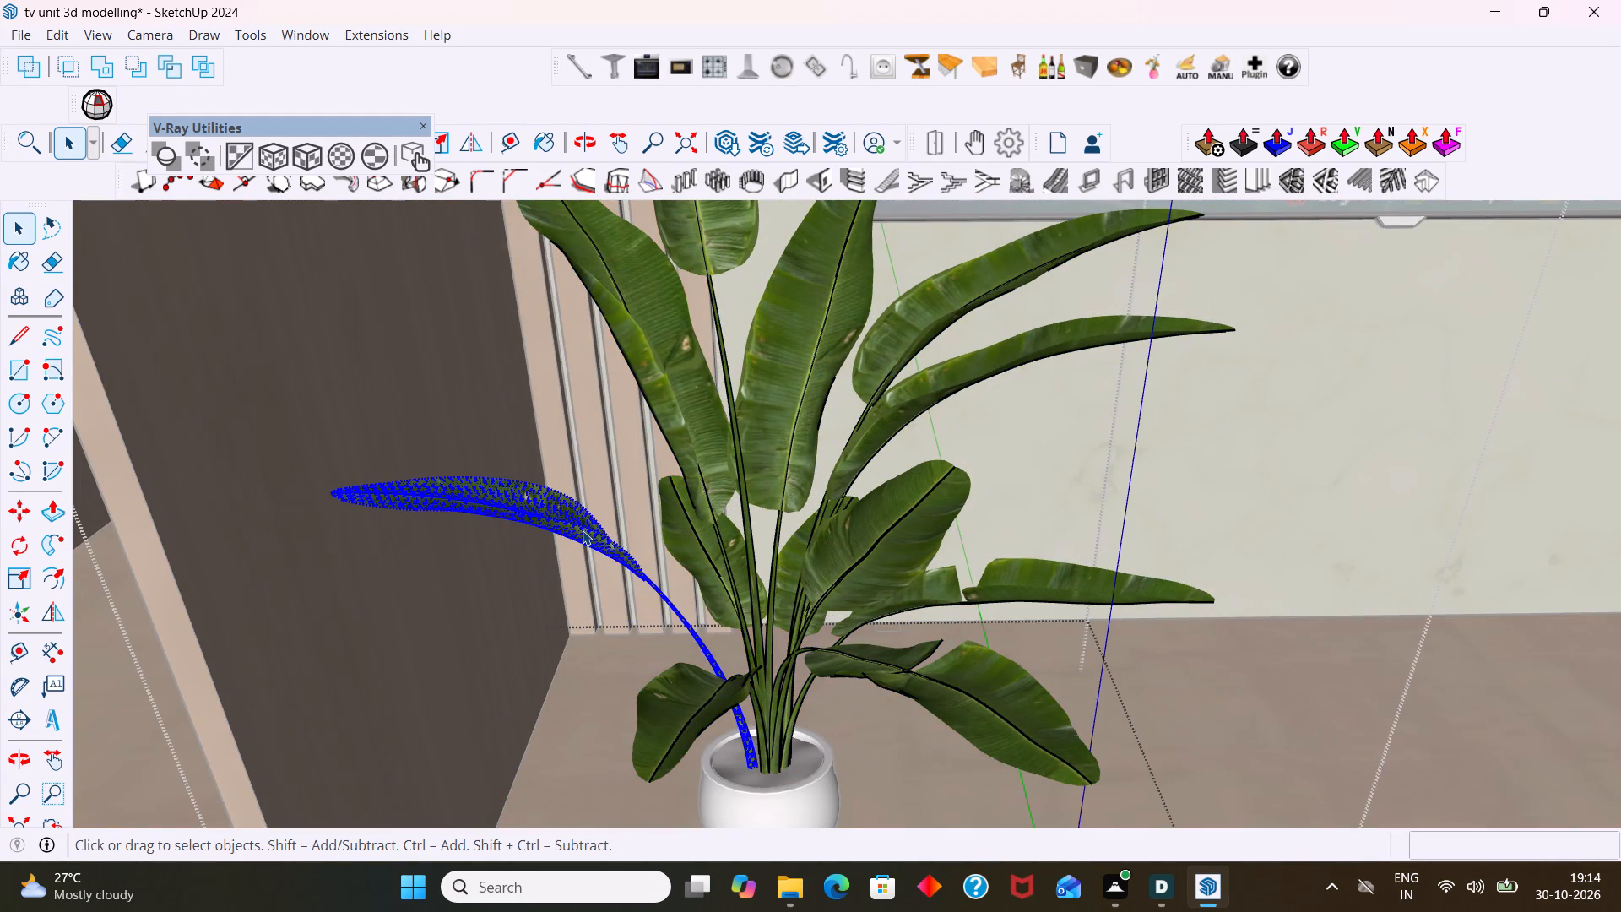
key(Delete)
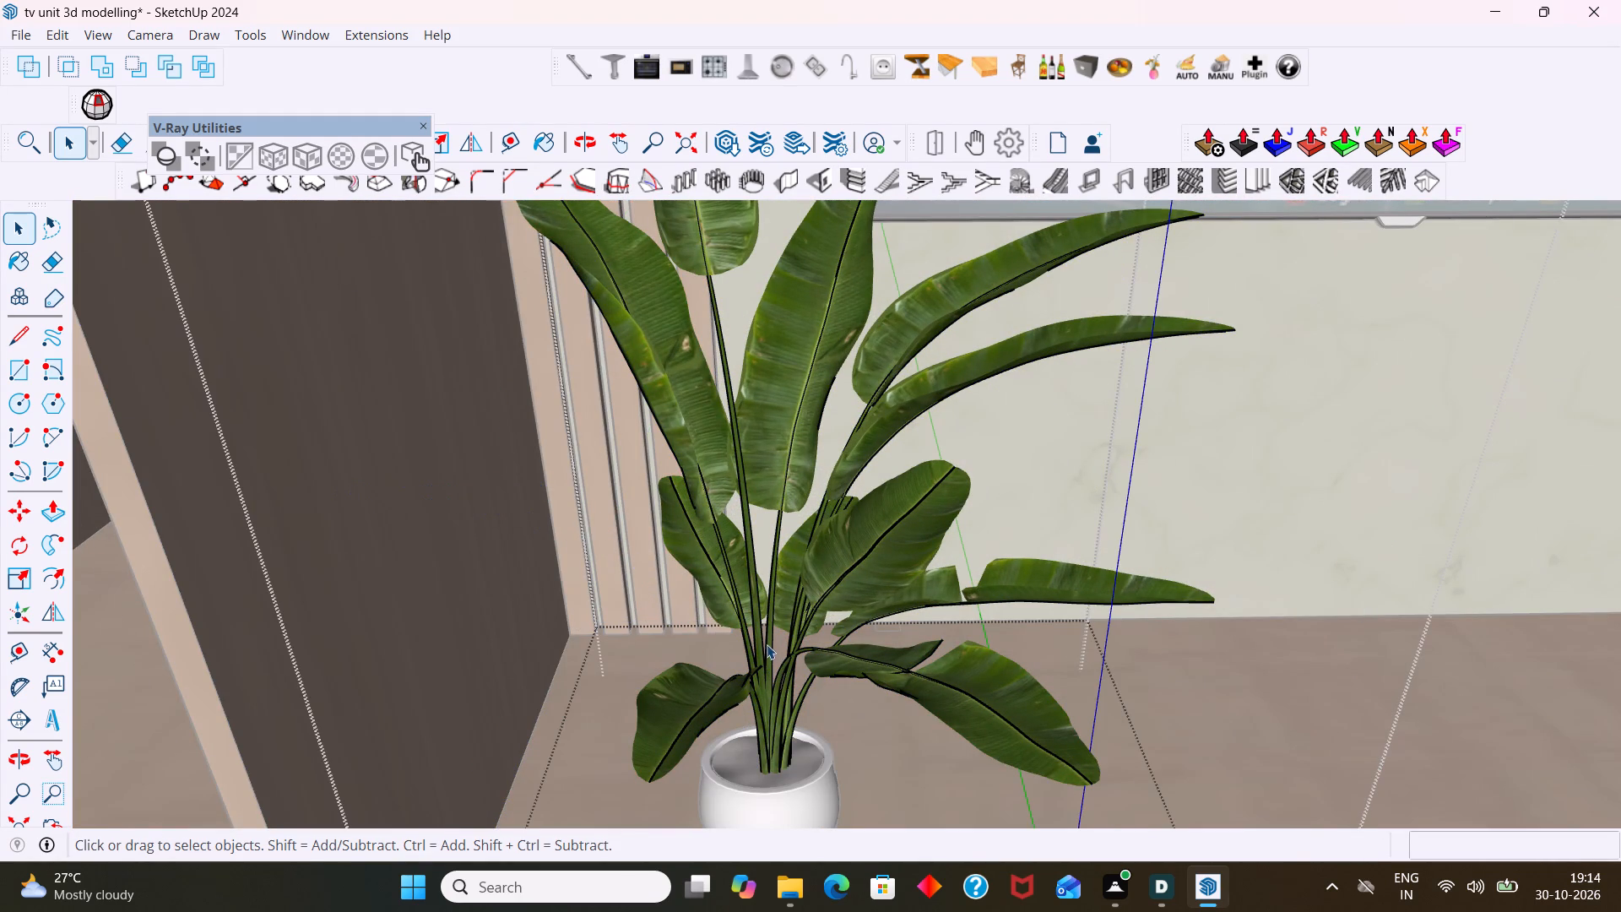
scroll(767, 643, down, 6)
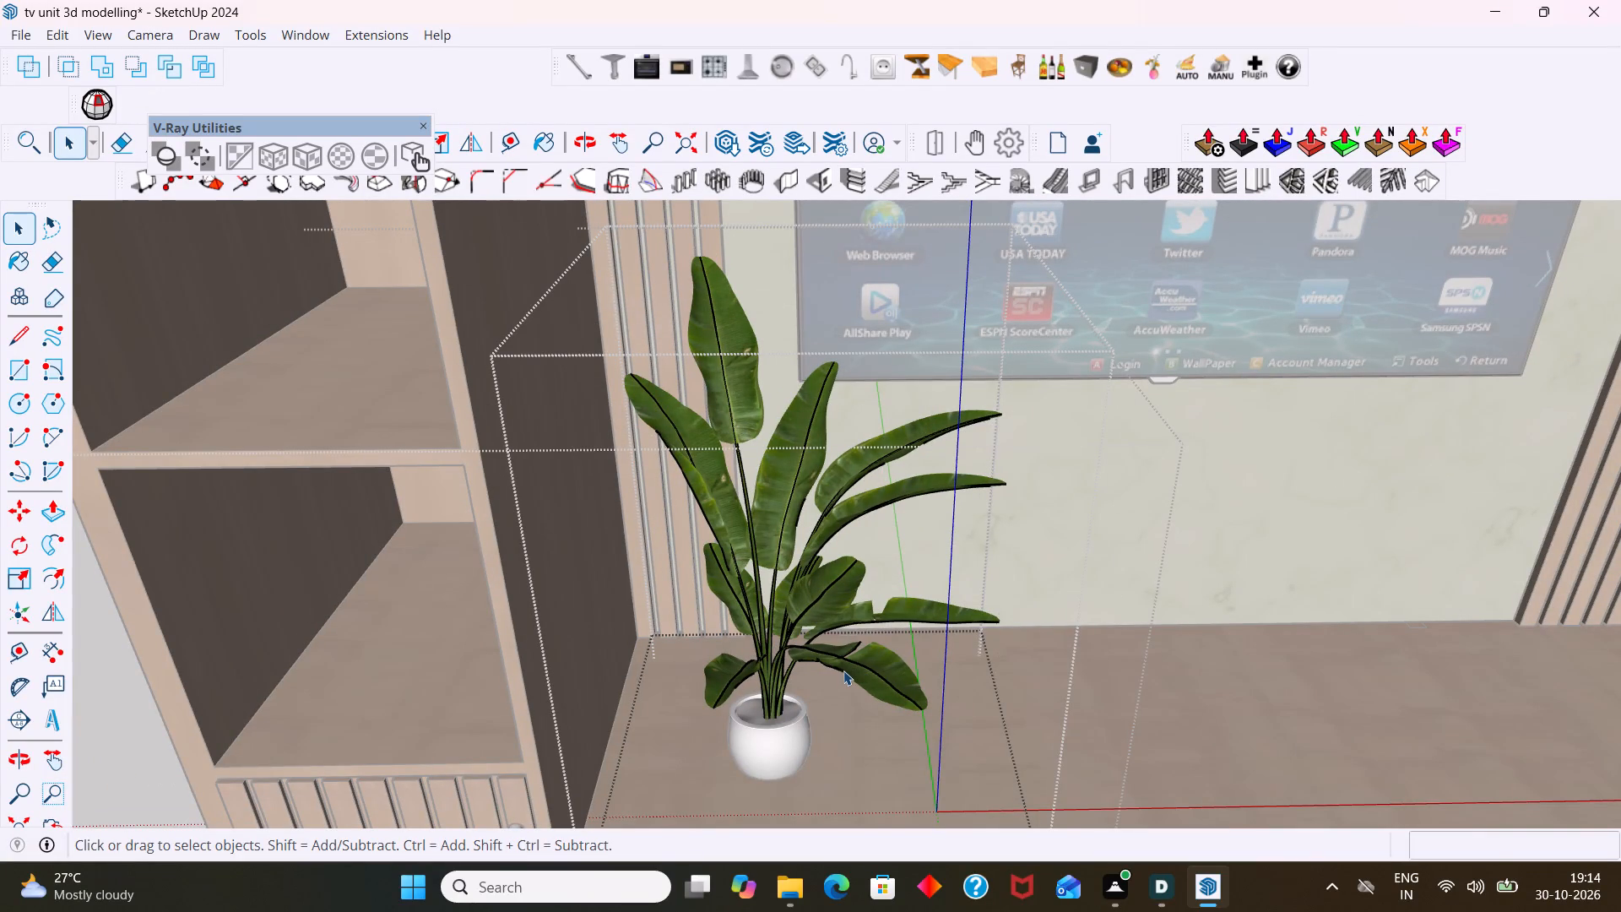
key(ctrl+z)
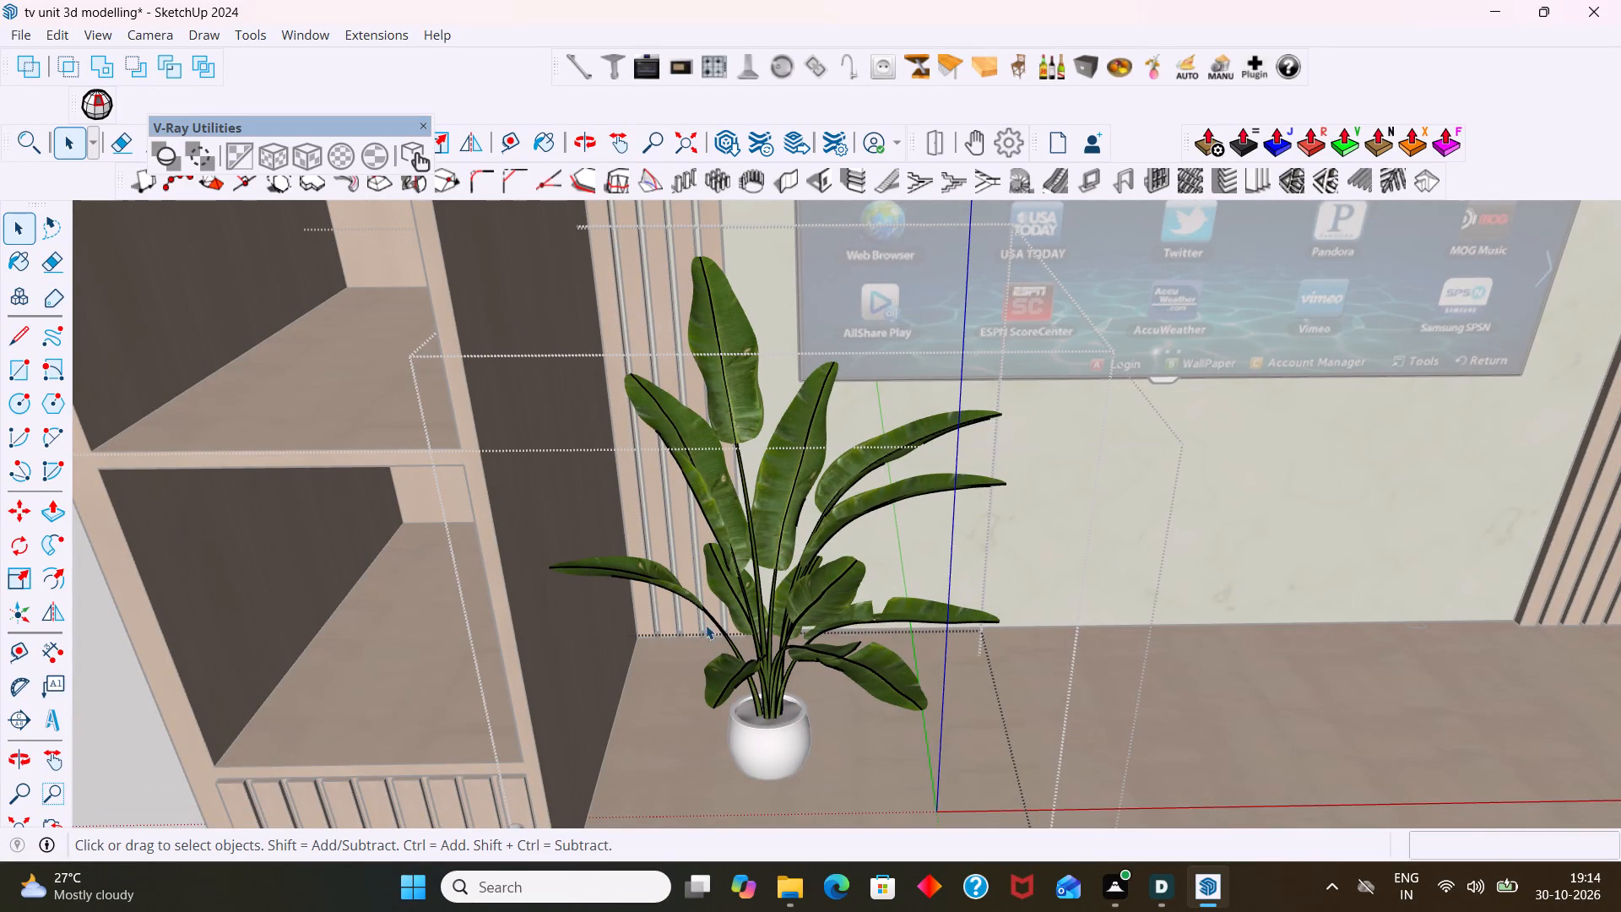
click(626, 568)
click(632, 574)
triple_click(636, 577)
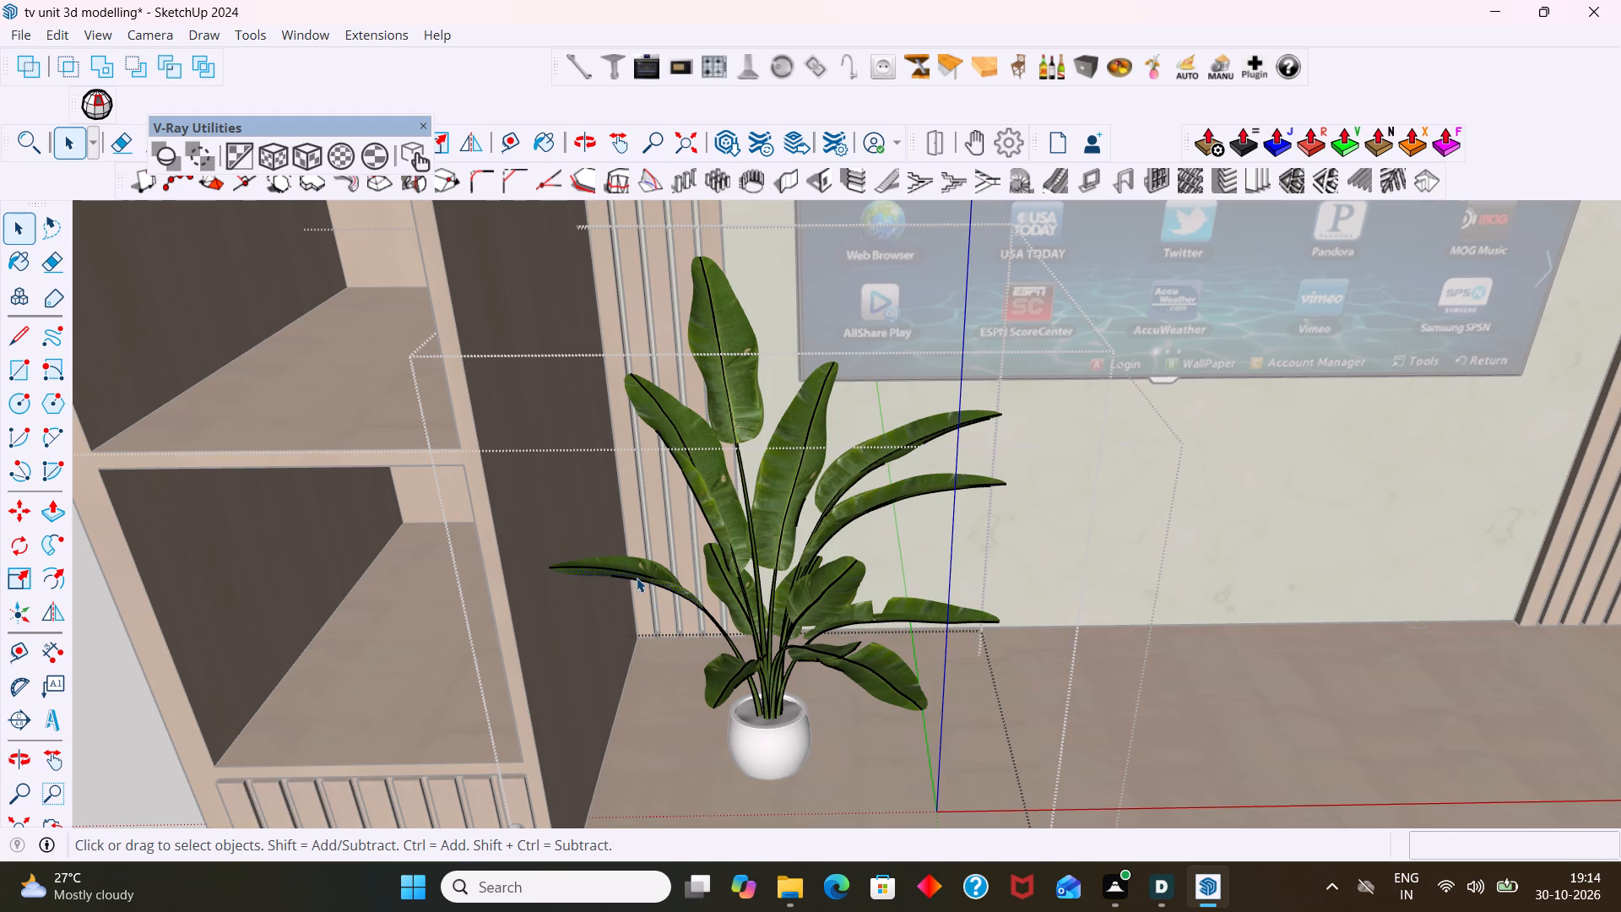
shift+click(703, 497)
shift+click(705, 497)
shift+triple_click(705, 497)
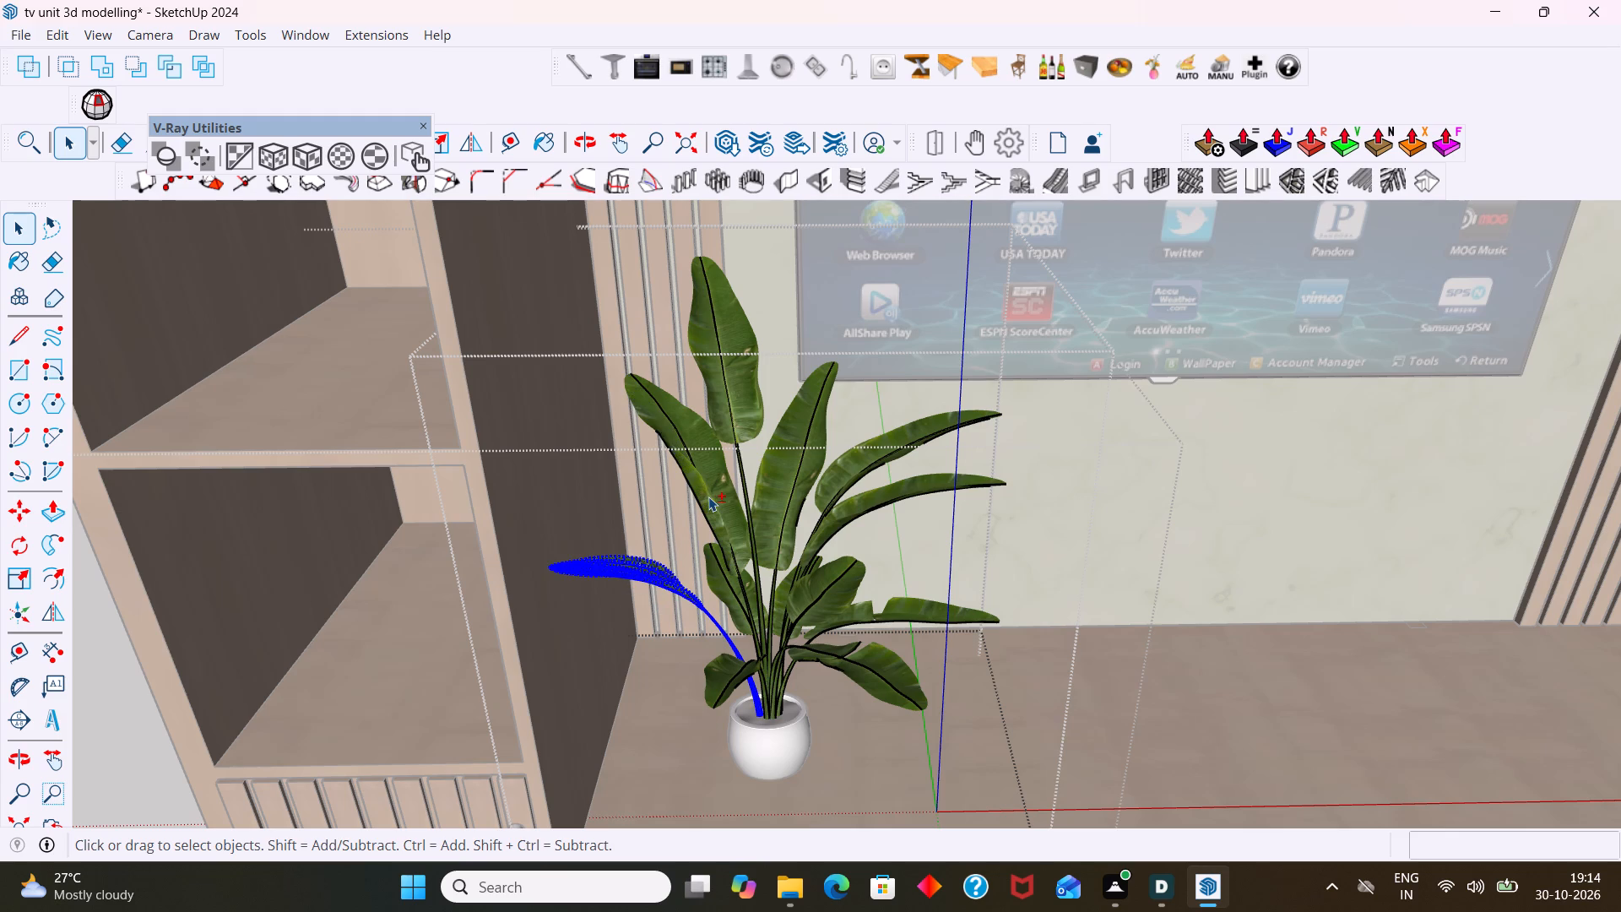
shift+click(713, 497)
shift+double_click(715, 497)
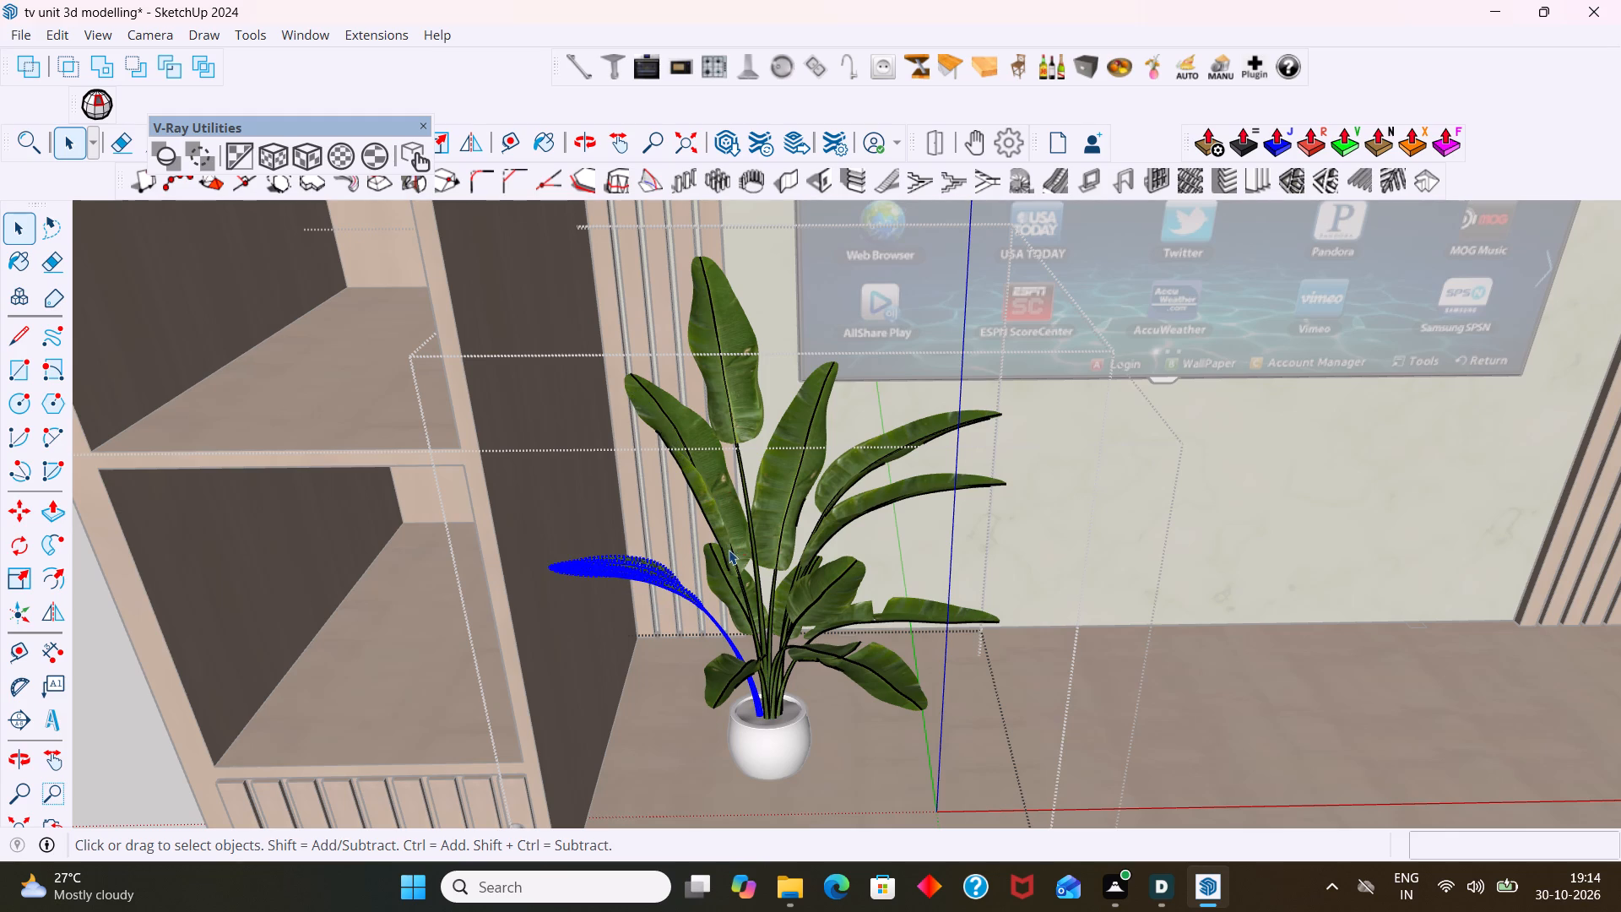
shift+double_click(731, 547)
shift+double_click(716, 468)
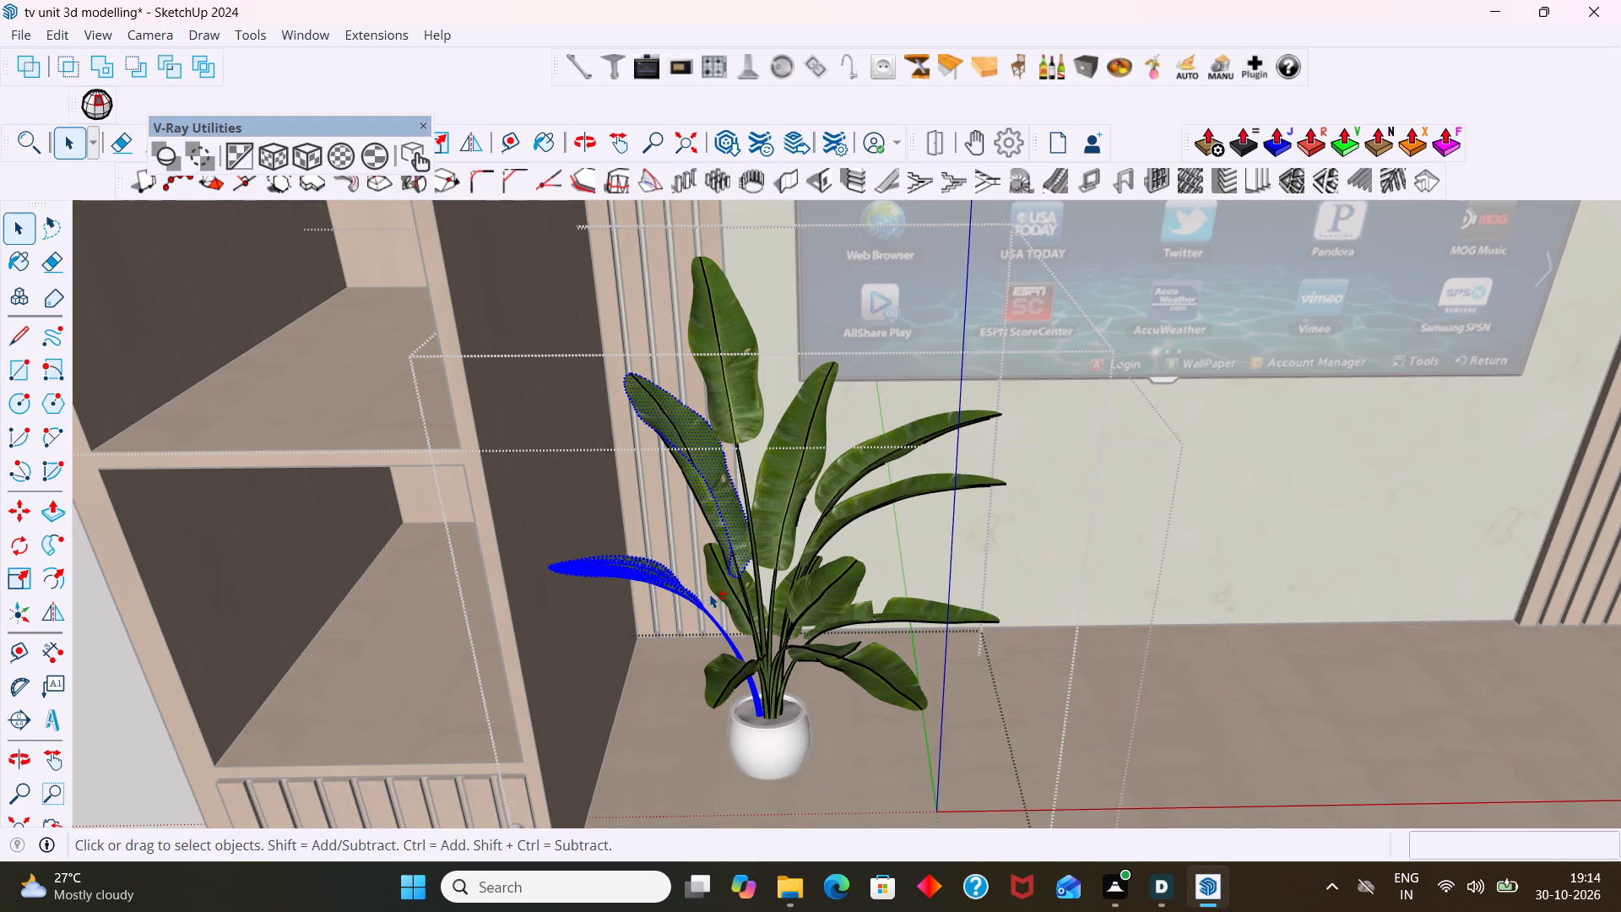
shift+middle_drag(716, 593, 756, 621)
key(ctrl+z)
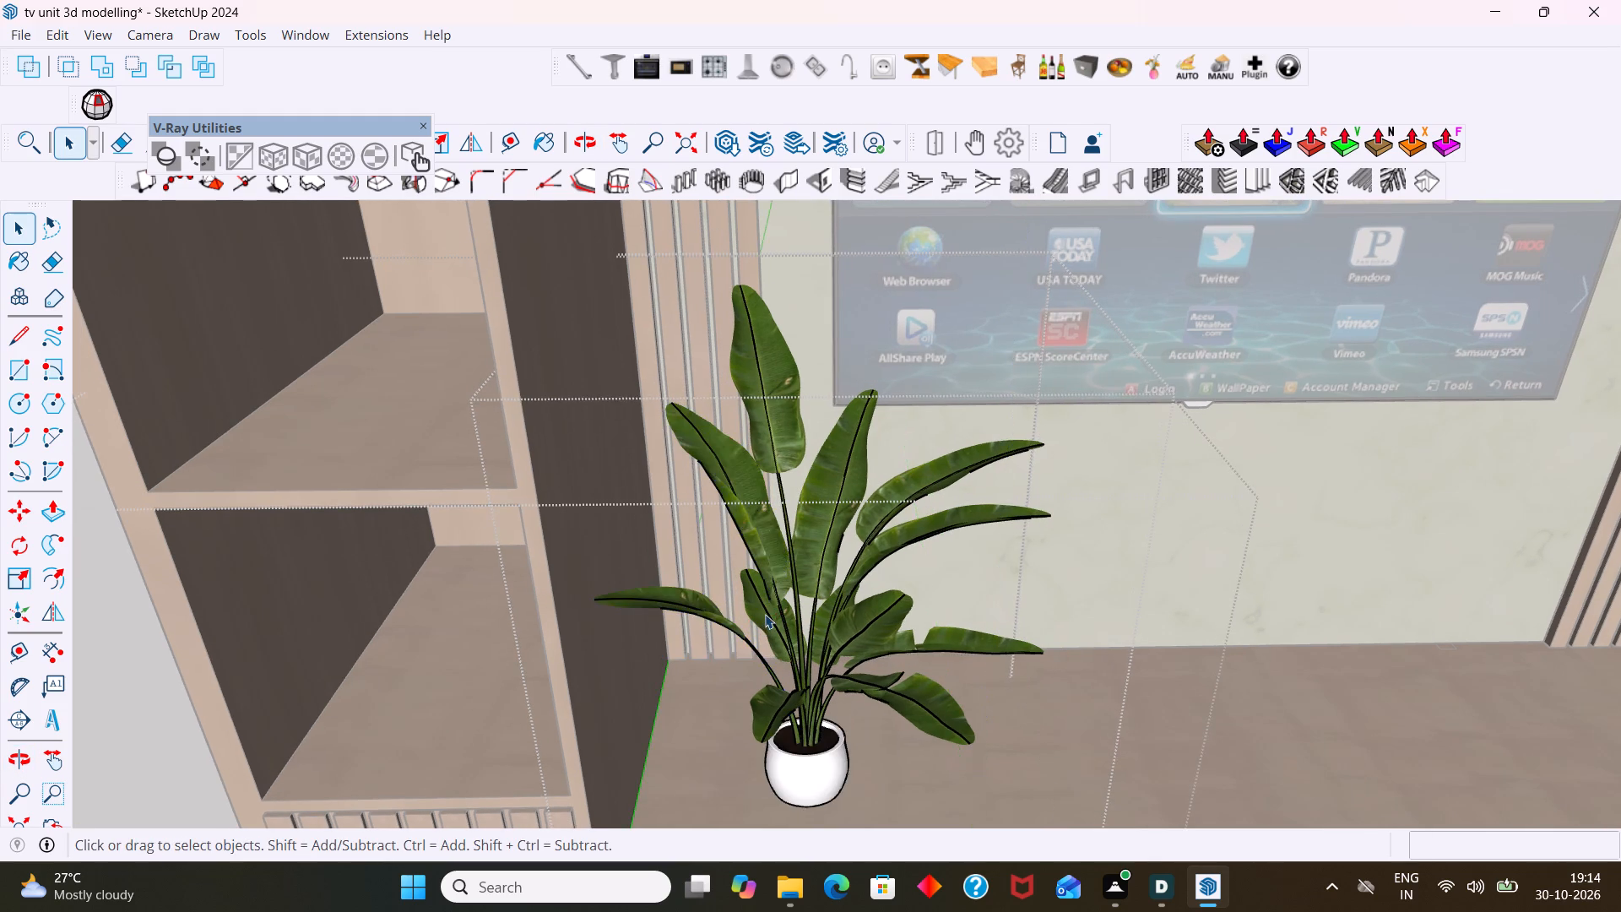
Reduce the potted plant's height with a blue-axis scale factor of about 0.44 and close the component.
scroll(763, 612, down, 6)
scroll(797, 670, up, 3)
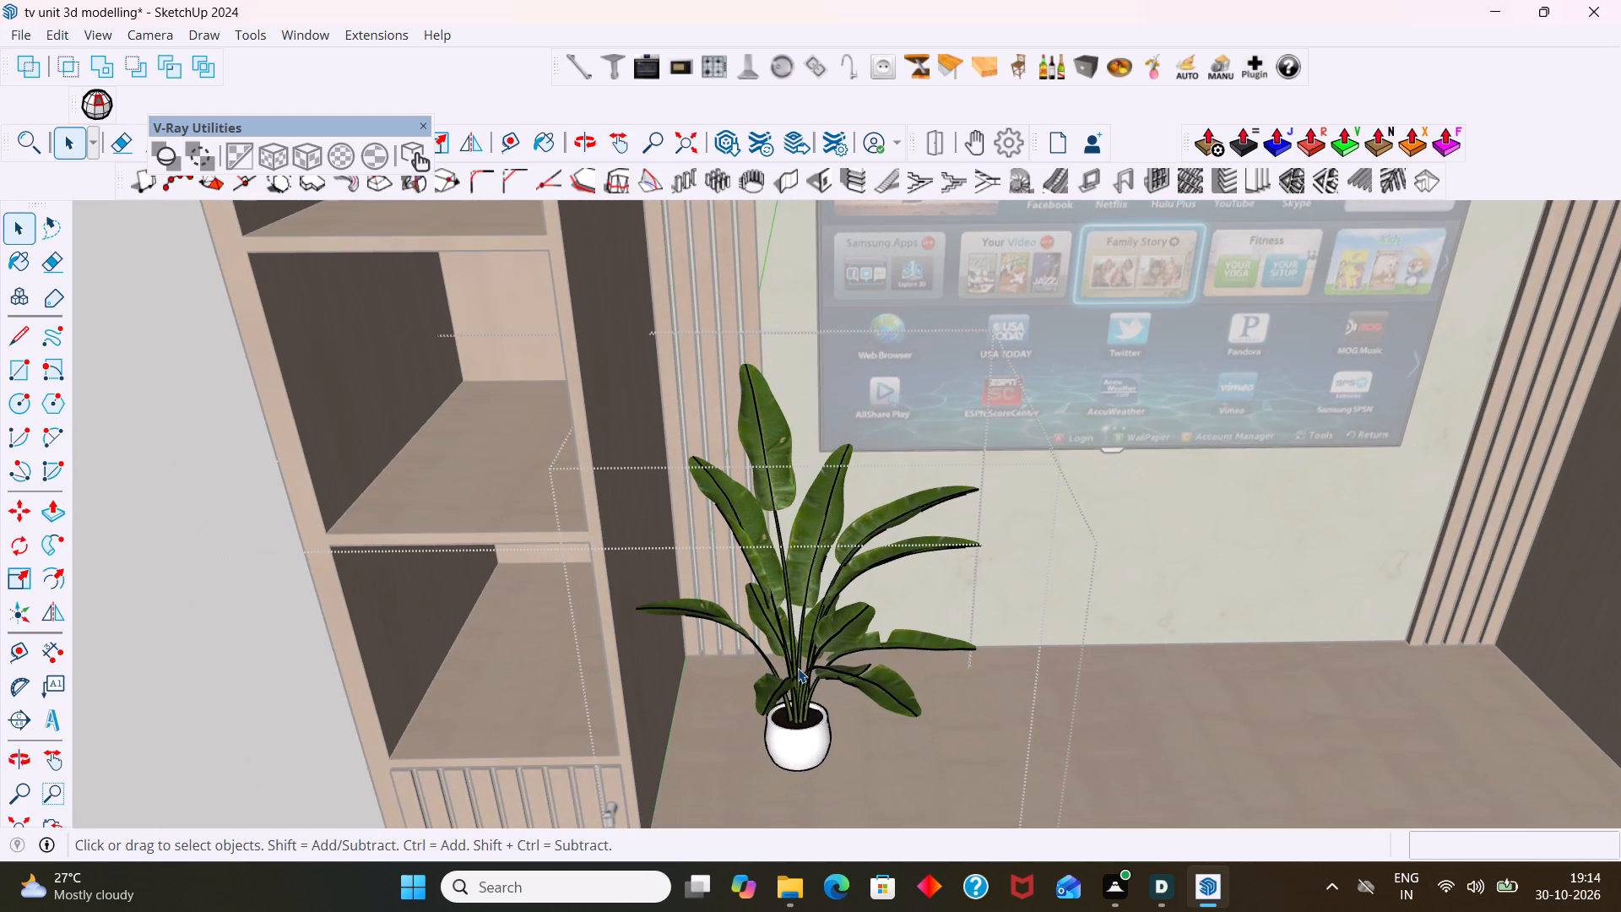
scroll(798, 668, up, 1)
click(798, 667)
key(s)
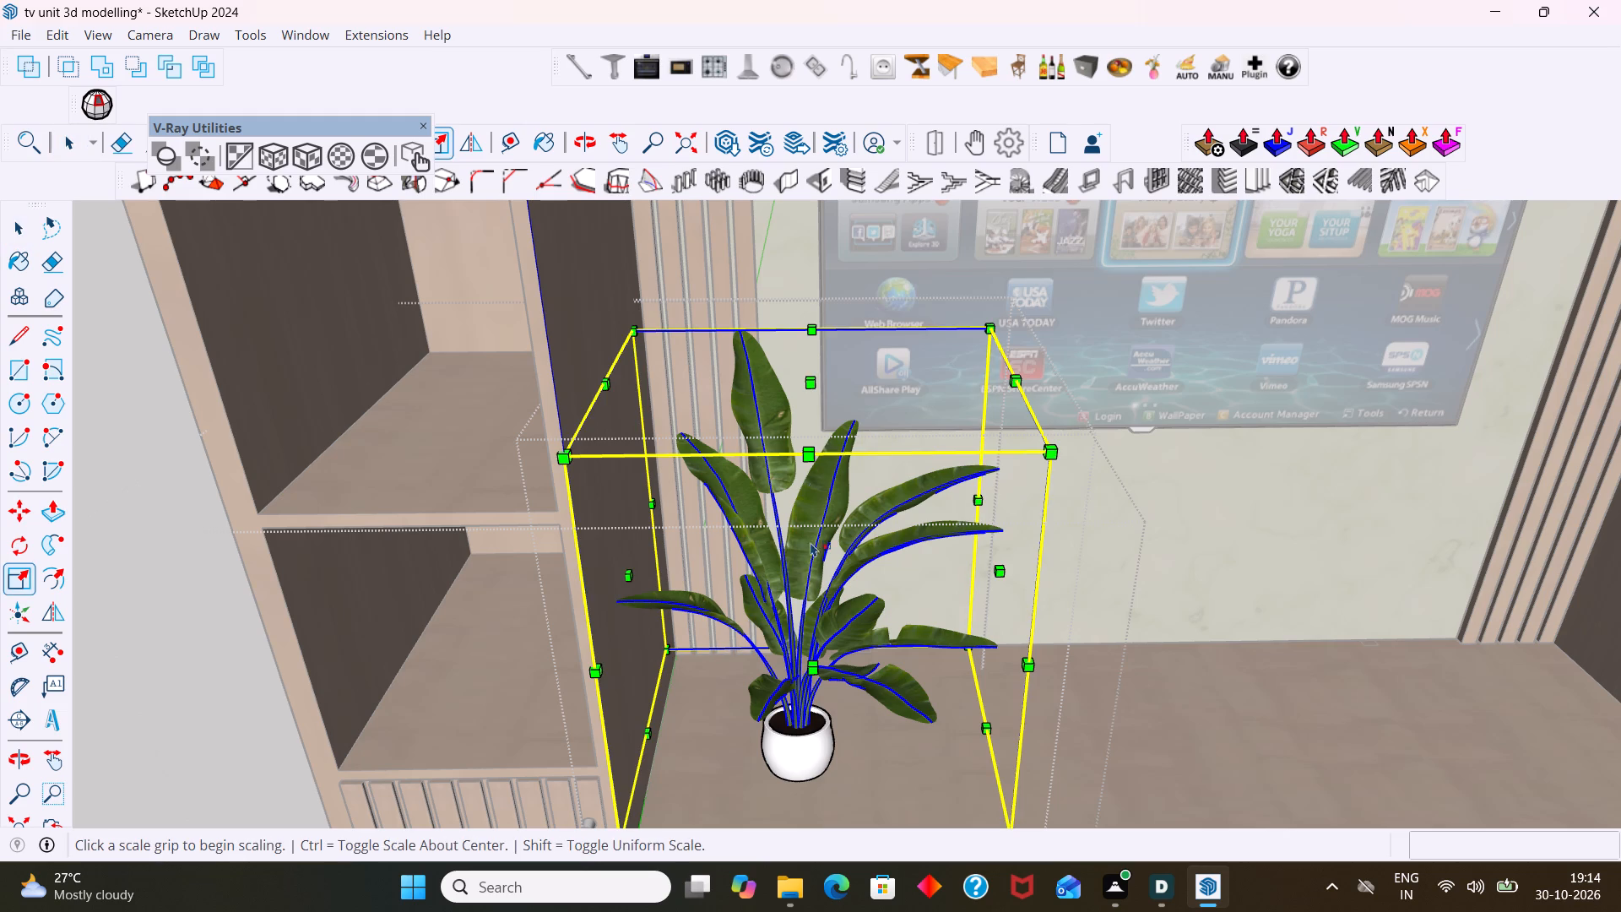
click(810, 388)
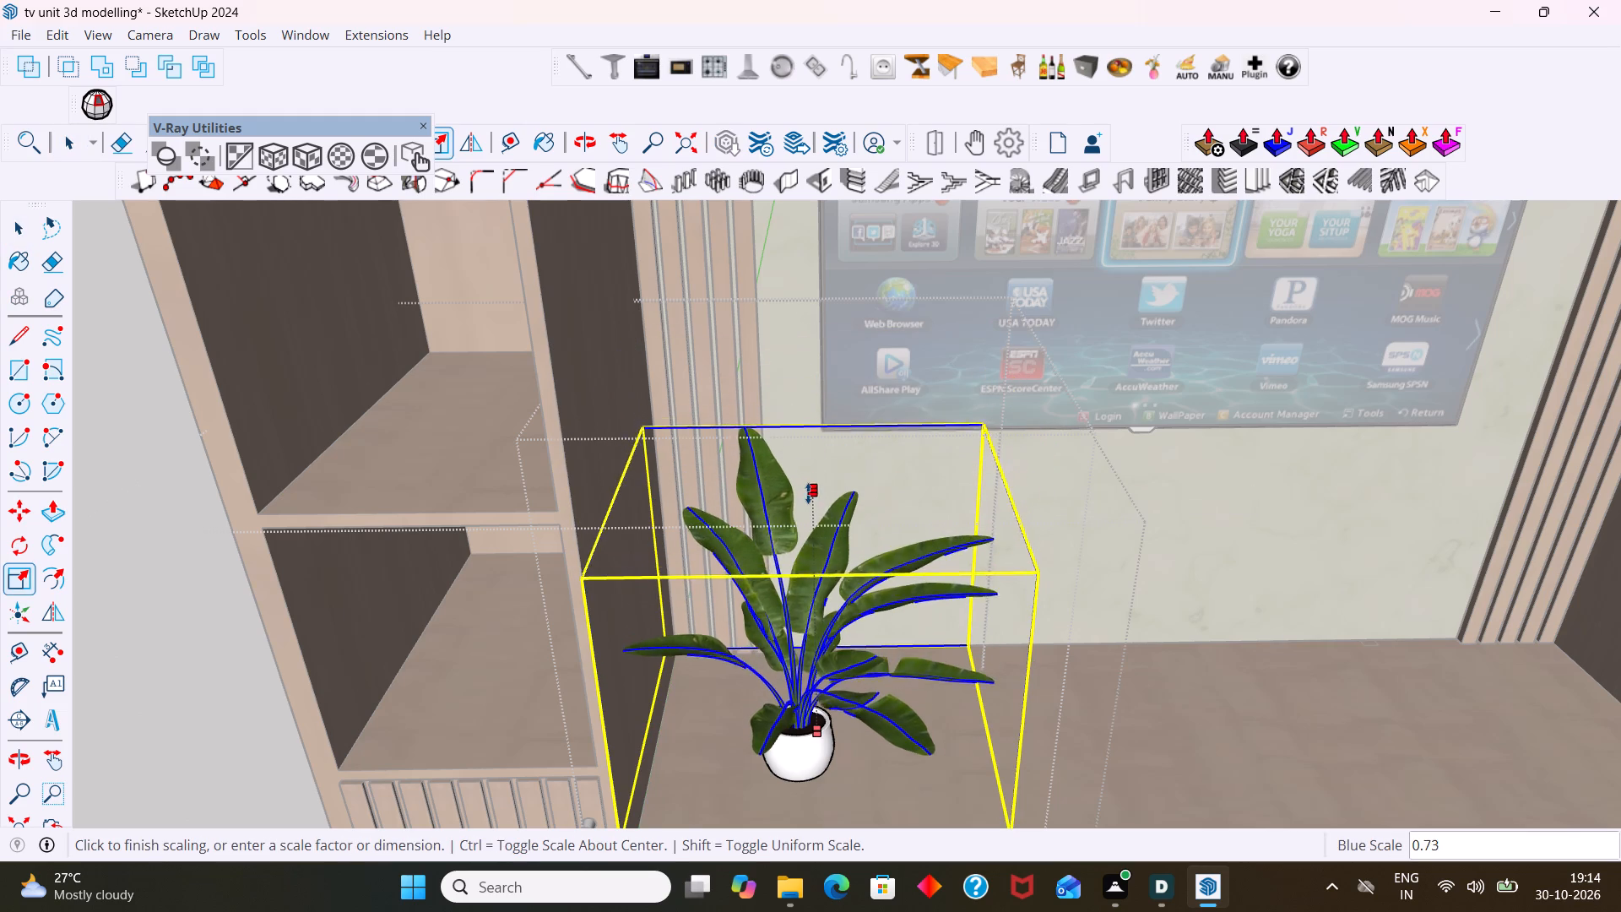
click(830, 596)
scroll(831, 621, down, 5)
click(414, 627)
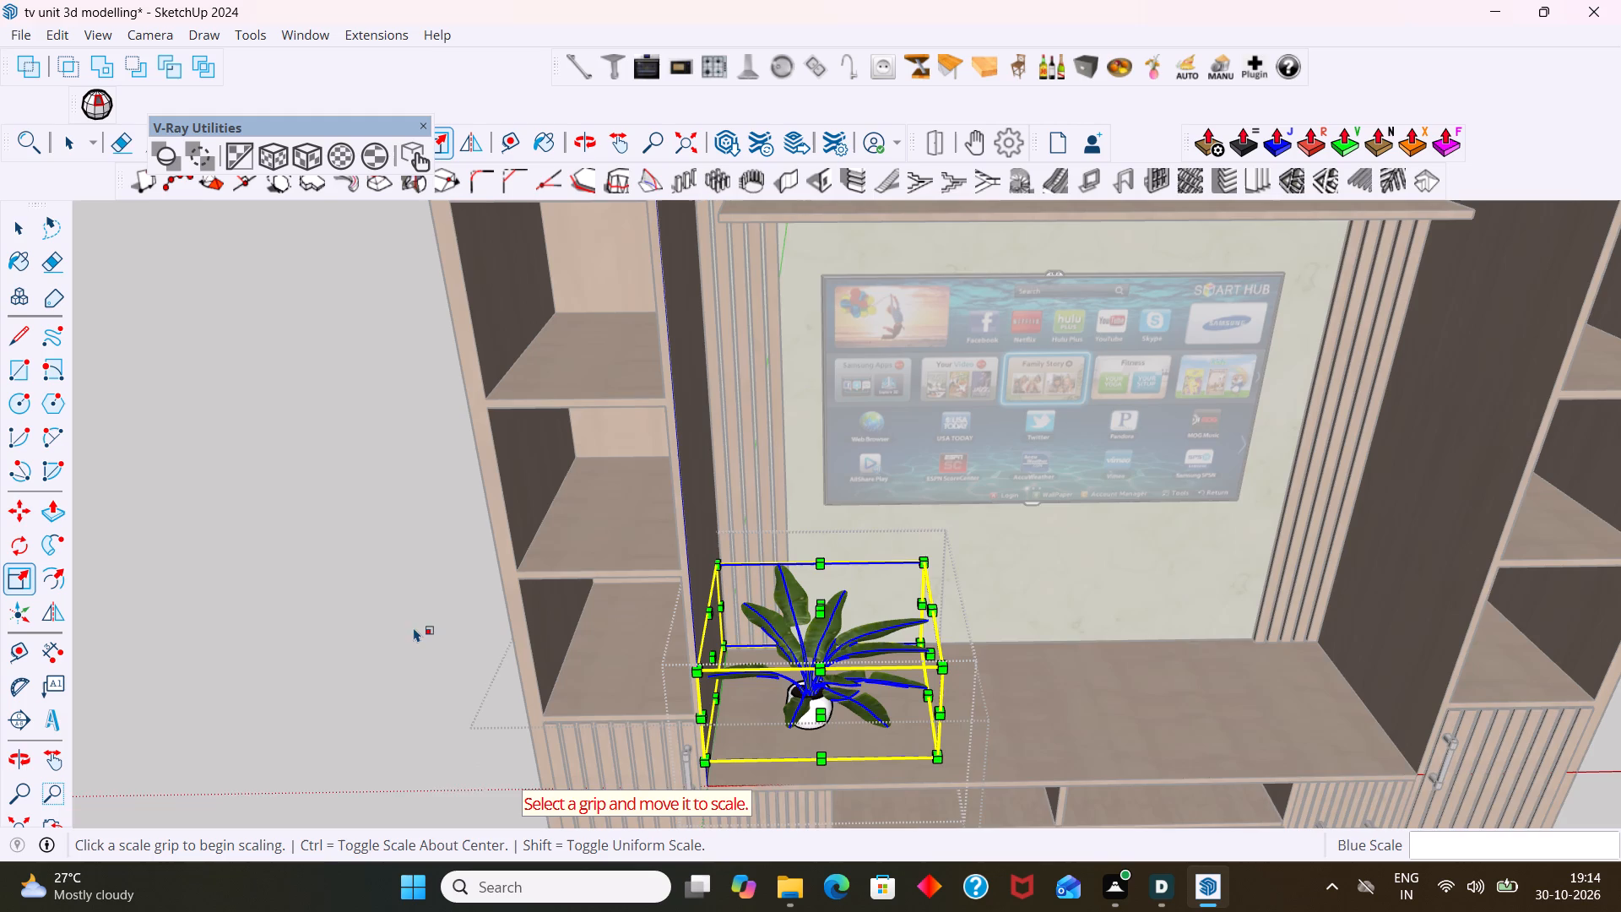
scroll(511, 640, down, 1)
key(space)
click(407, 629)
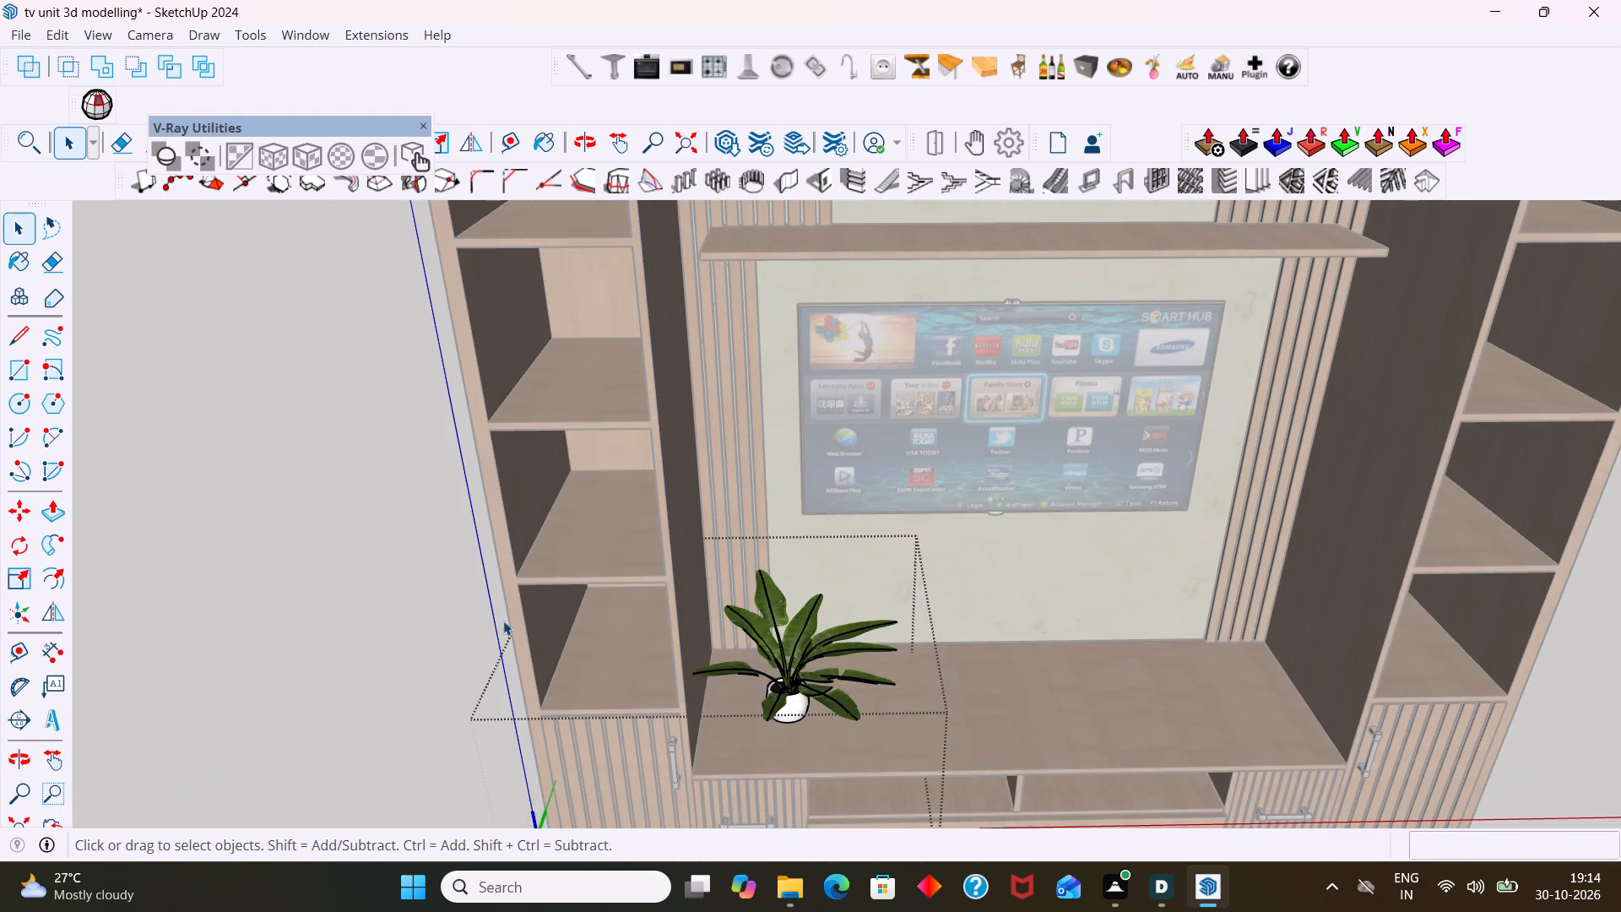
scroll(507, 617, down, 3)
middle_drag(676, 651, 613, 385)
scroll(757, 714, up, 4)
middle_drag(750, 671, 745, 692)
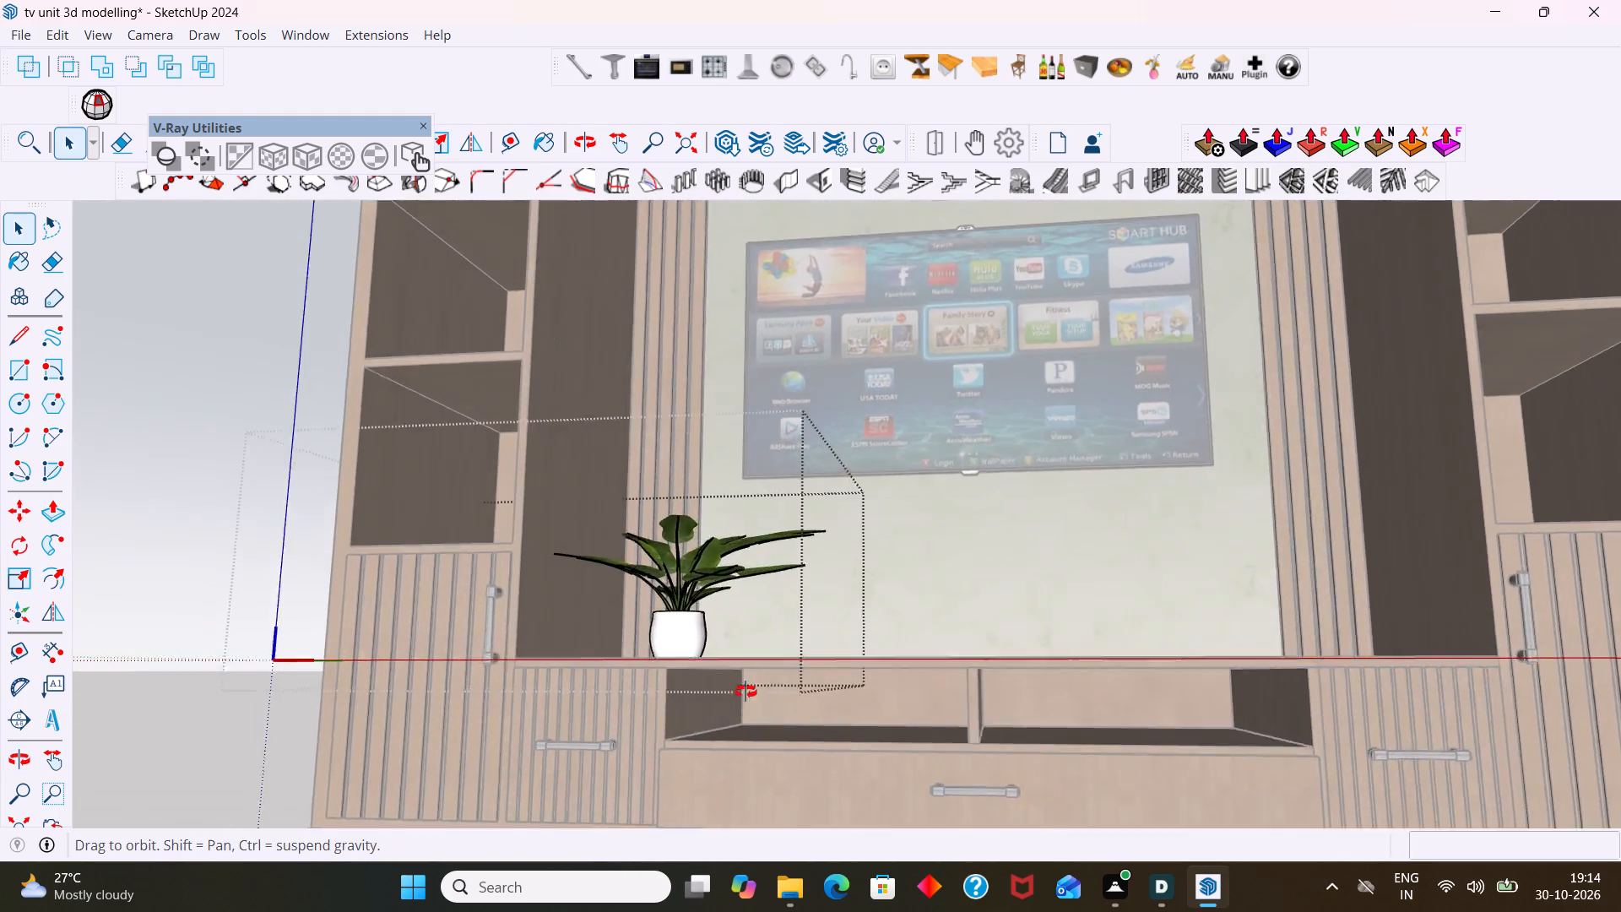
middle_drag(745, 692, 712, 875)
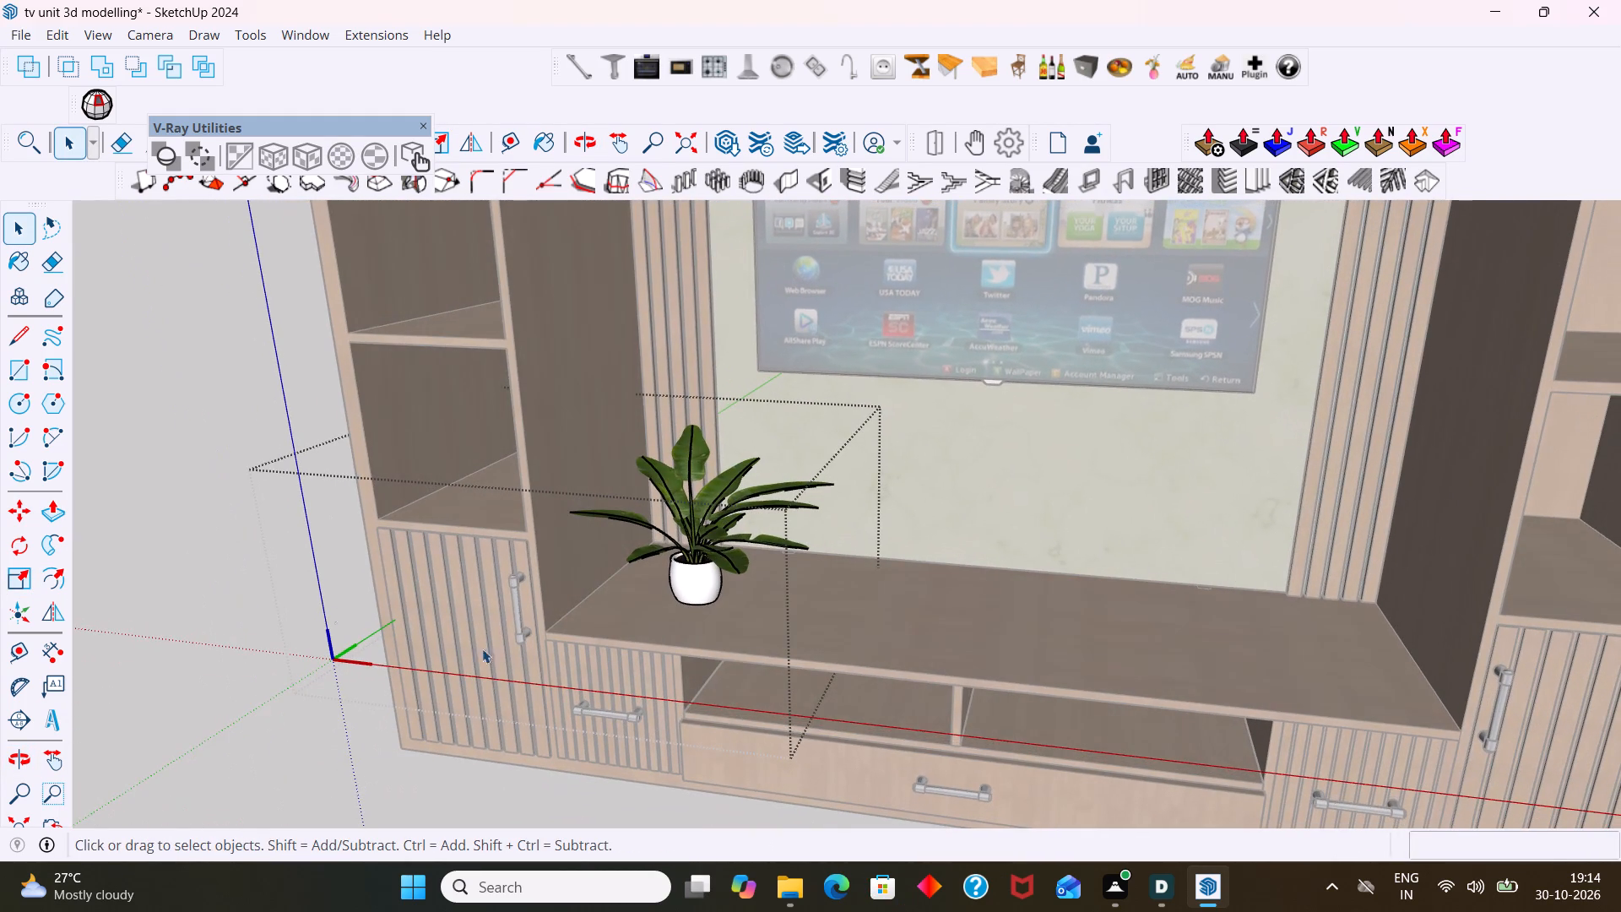
click(248, 596)
Examine the shortened plant's proportions and placement on the TV unit's counter from several angles.
scroll(368, 591, down, 1)
middle_drag(684, 633, 744, 583)
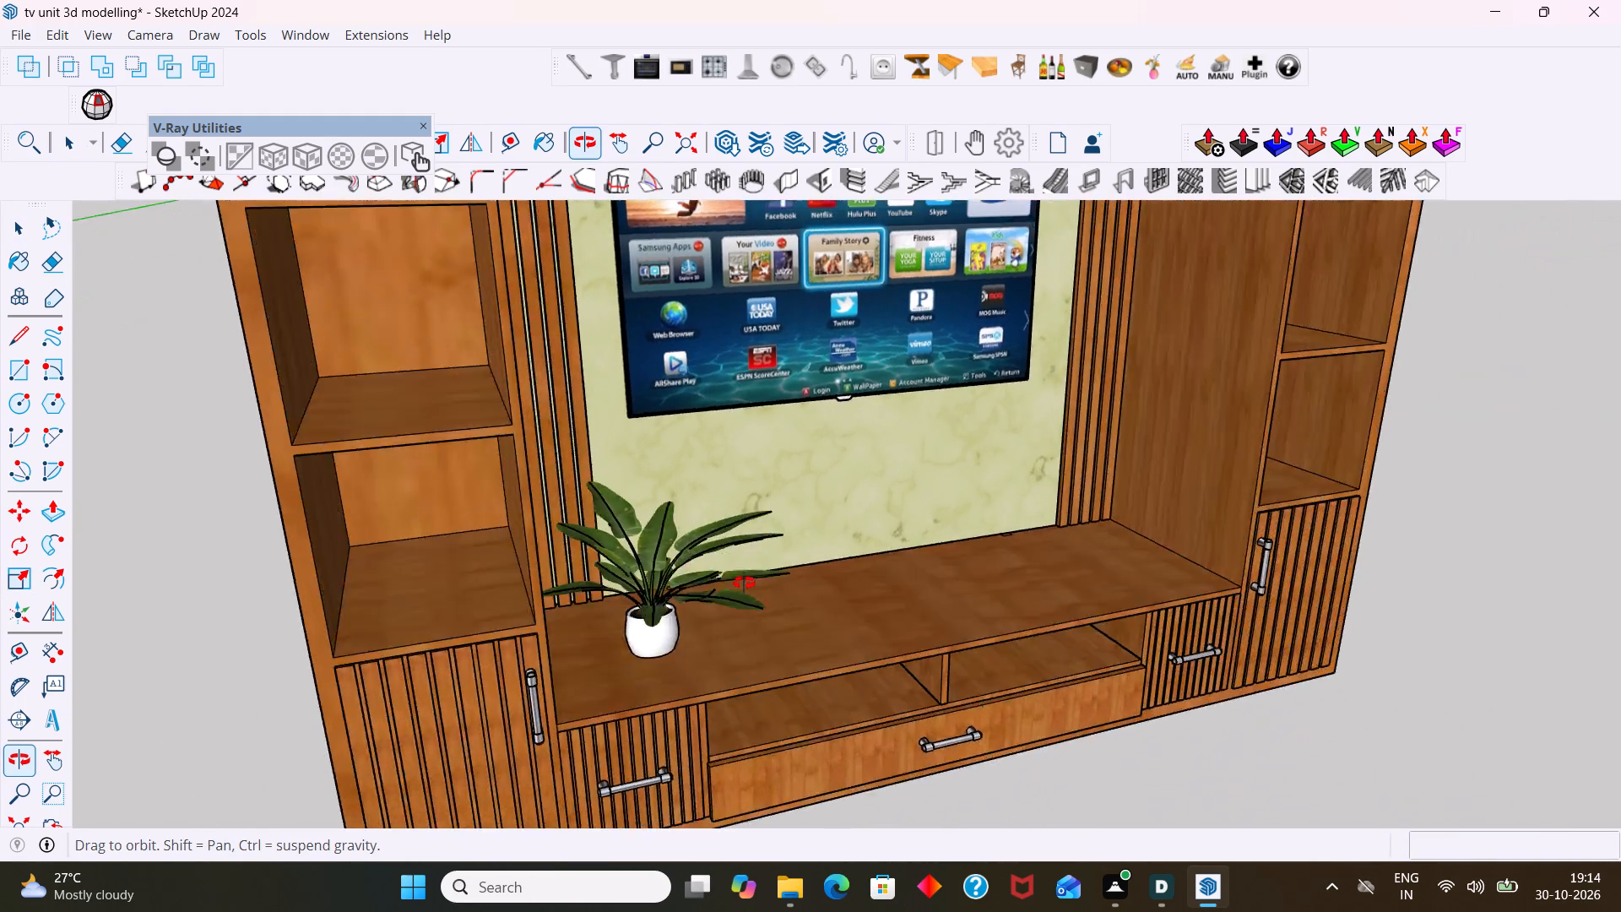
middle_drag(744, 583, 657, 562)
scroll(626, 565, up, 6)
scroll(743, 590, up, 3)
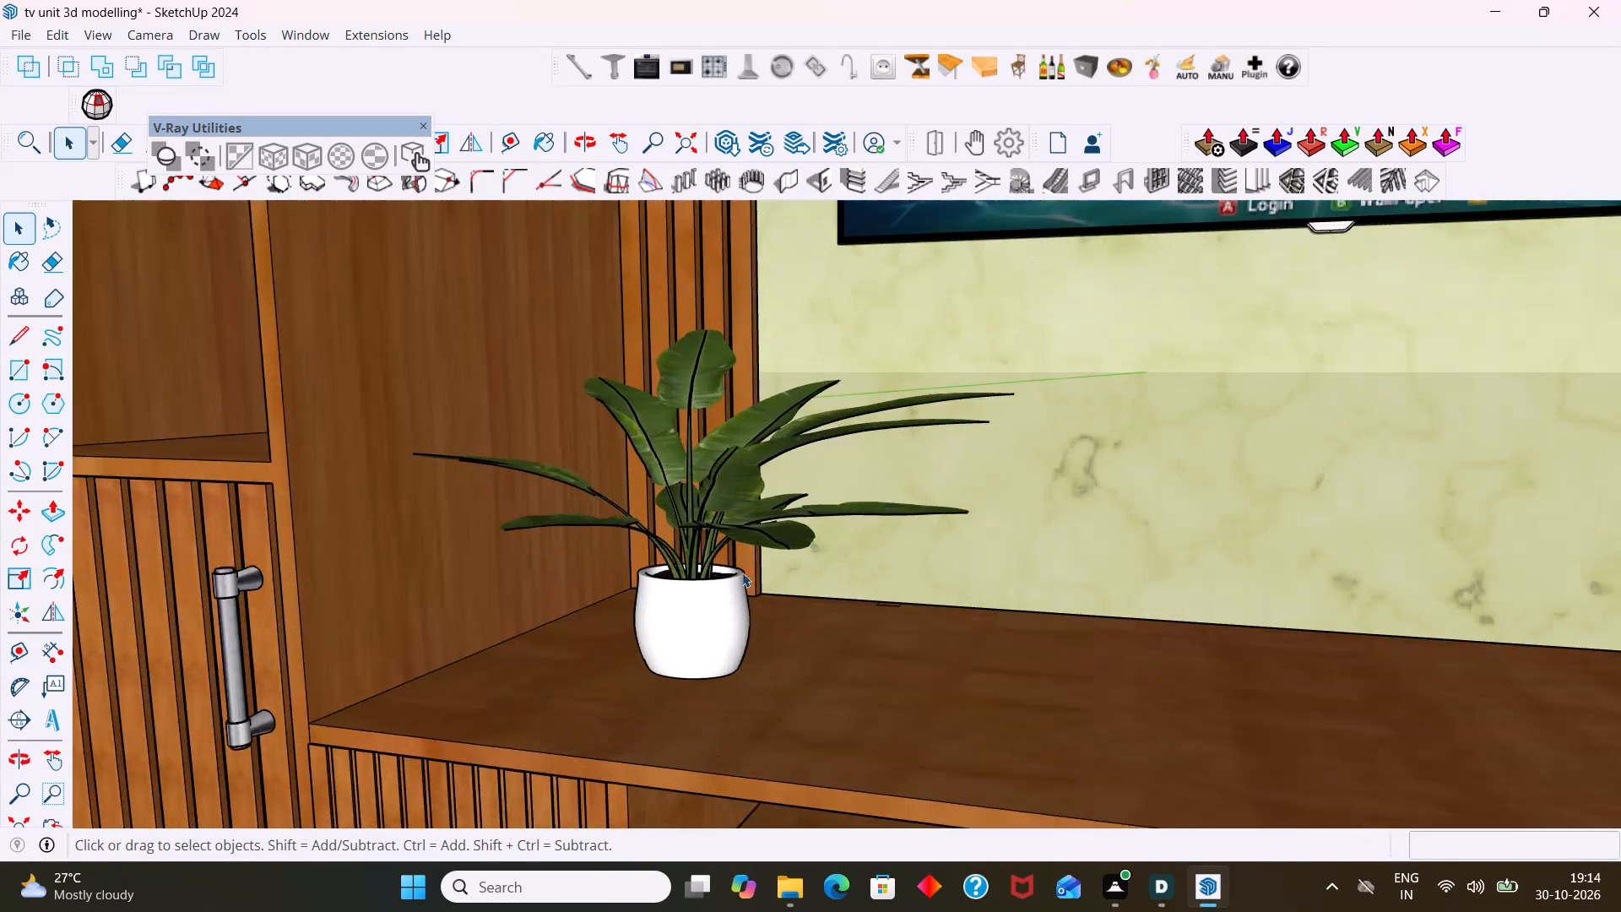
scroll(742, 573, up, 5)
middle_drag(691, 624, 794, 714)
scroll(824, 670, down, 7)
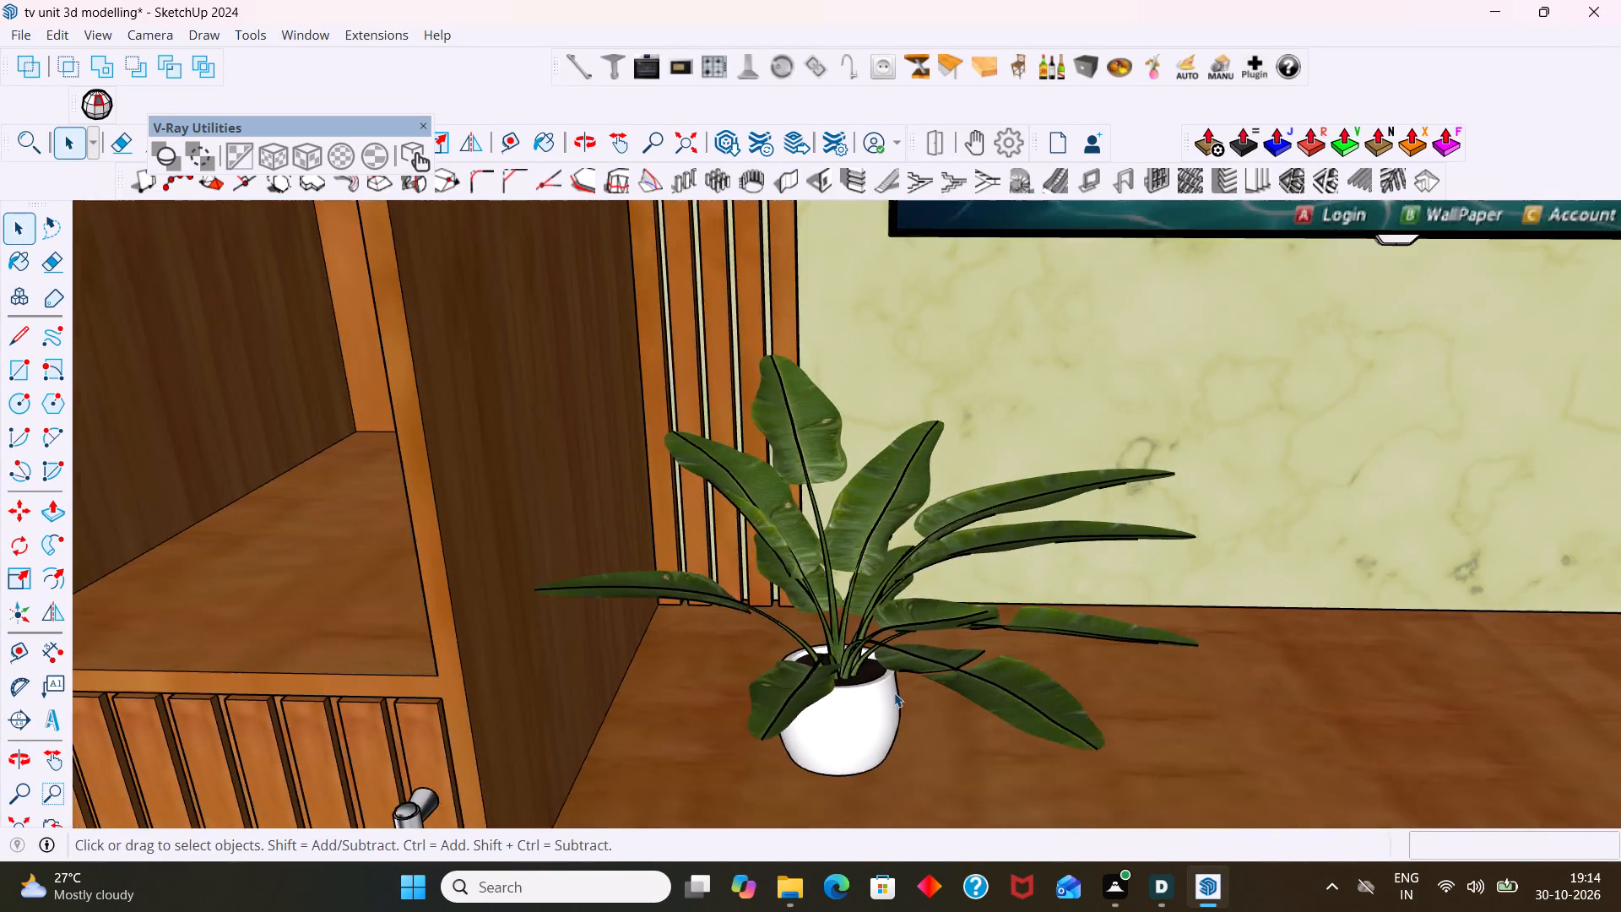
scroll(894, 692, down, 10)
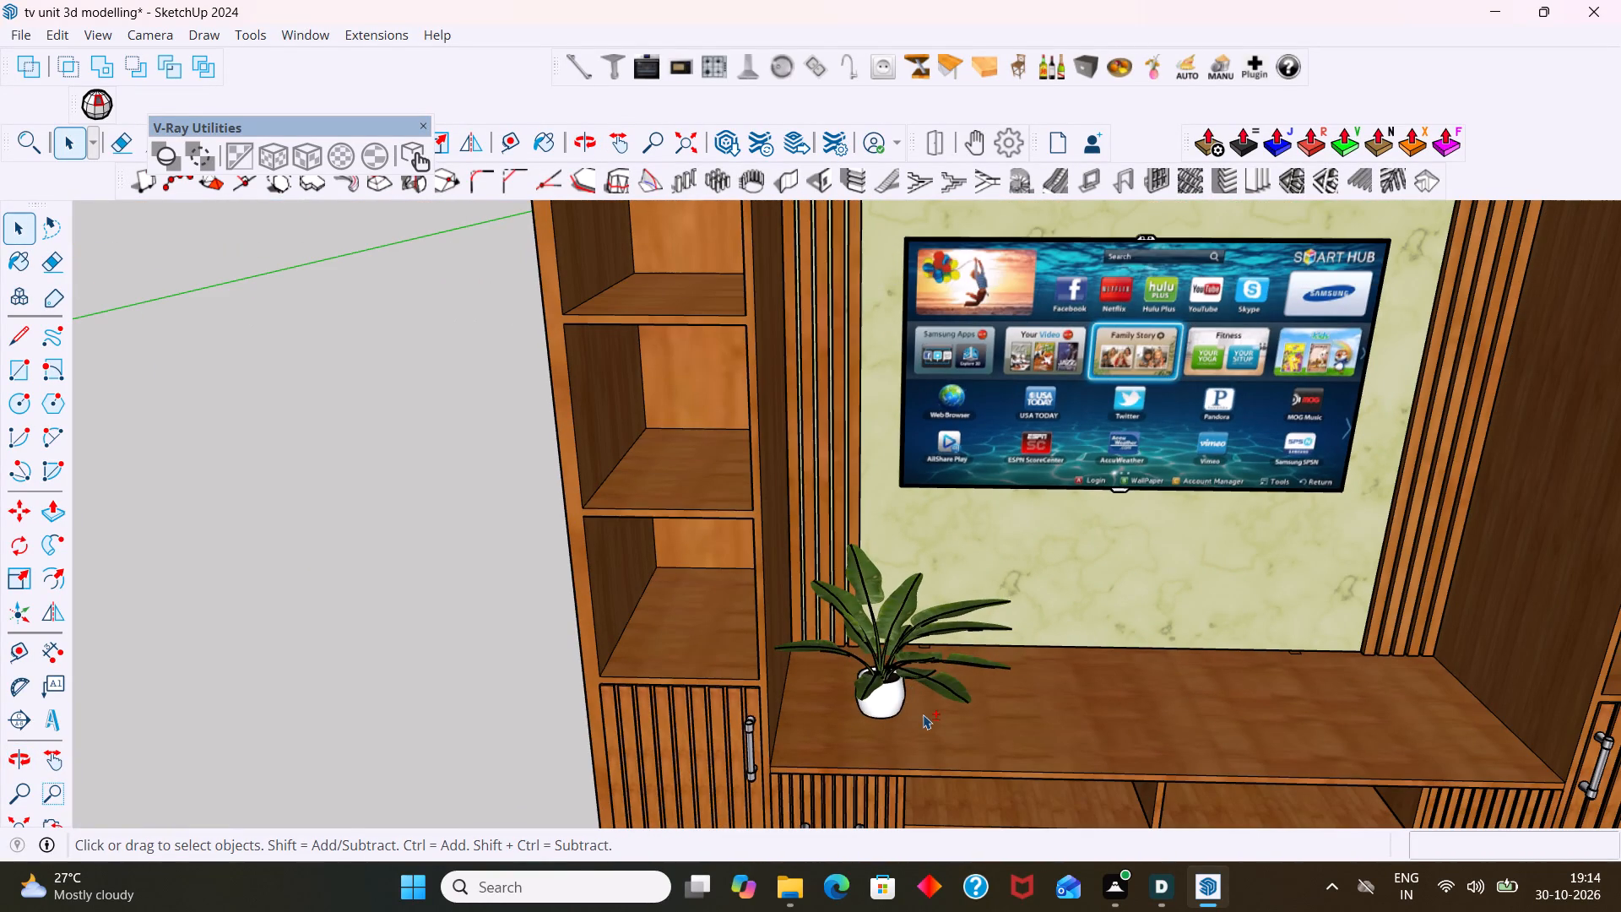
shift+middle_drag(909, 712, 683, 704)
scroll(685, 703, down, 4)
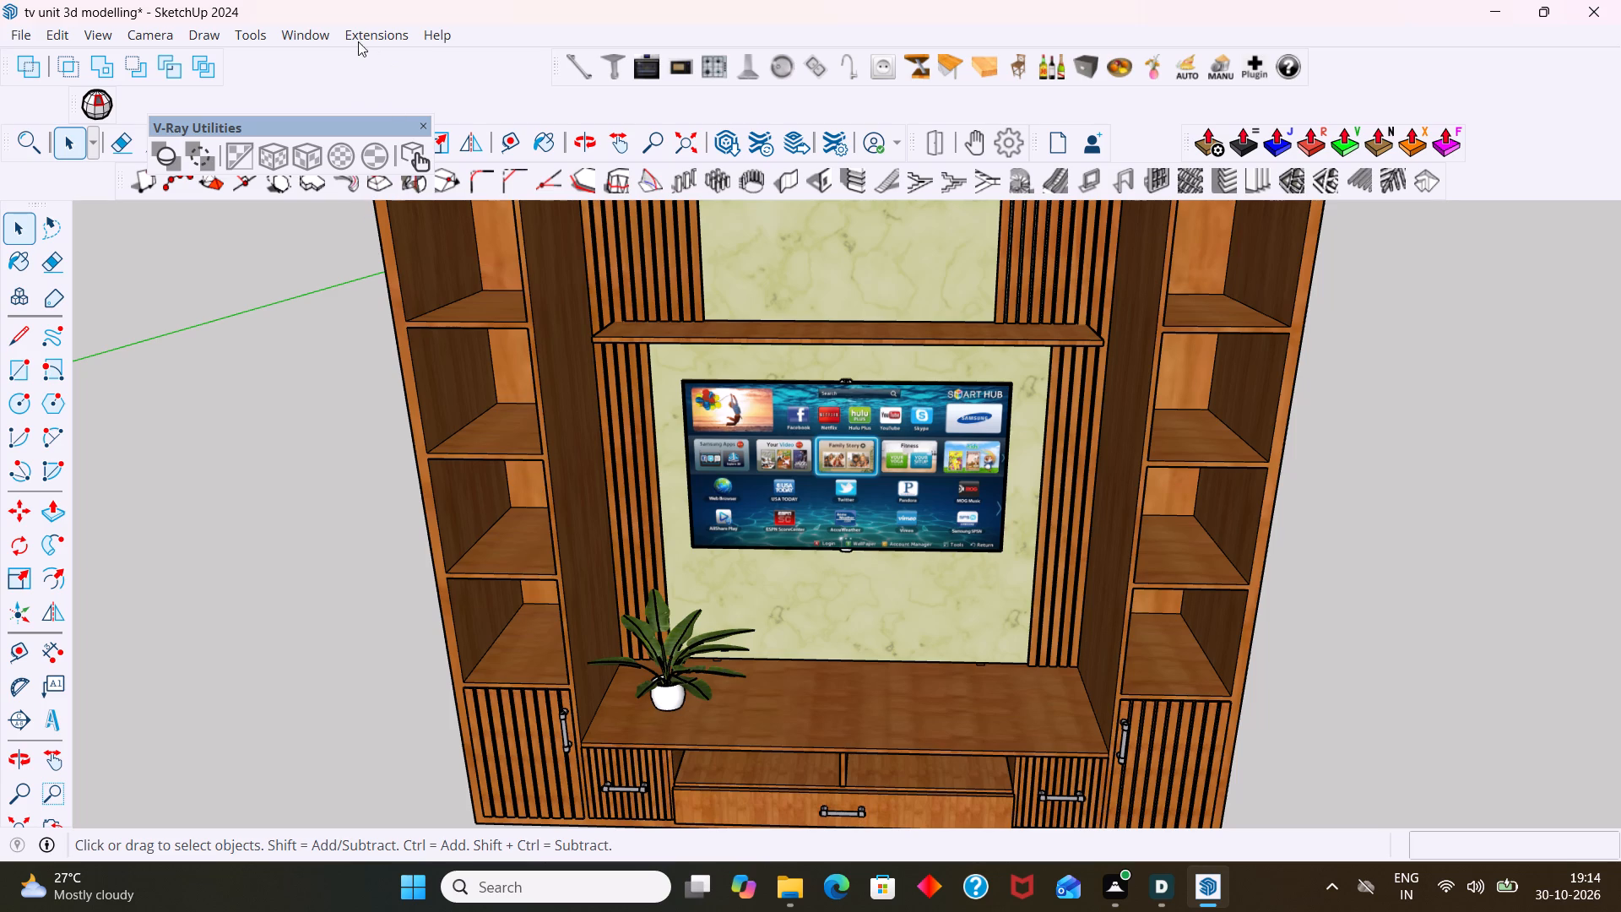
Browse the plants results in 3D Warehouse and open the 9 MB PLANT model with broad leaves in a brown pot.
click(302, 39)
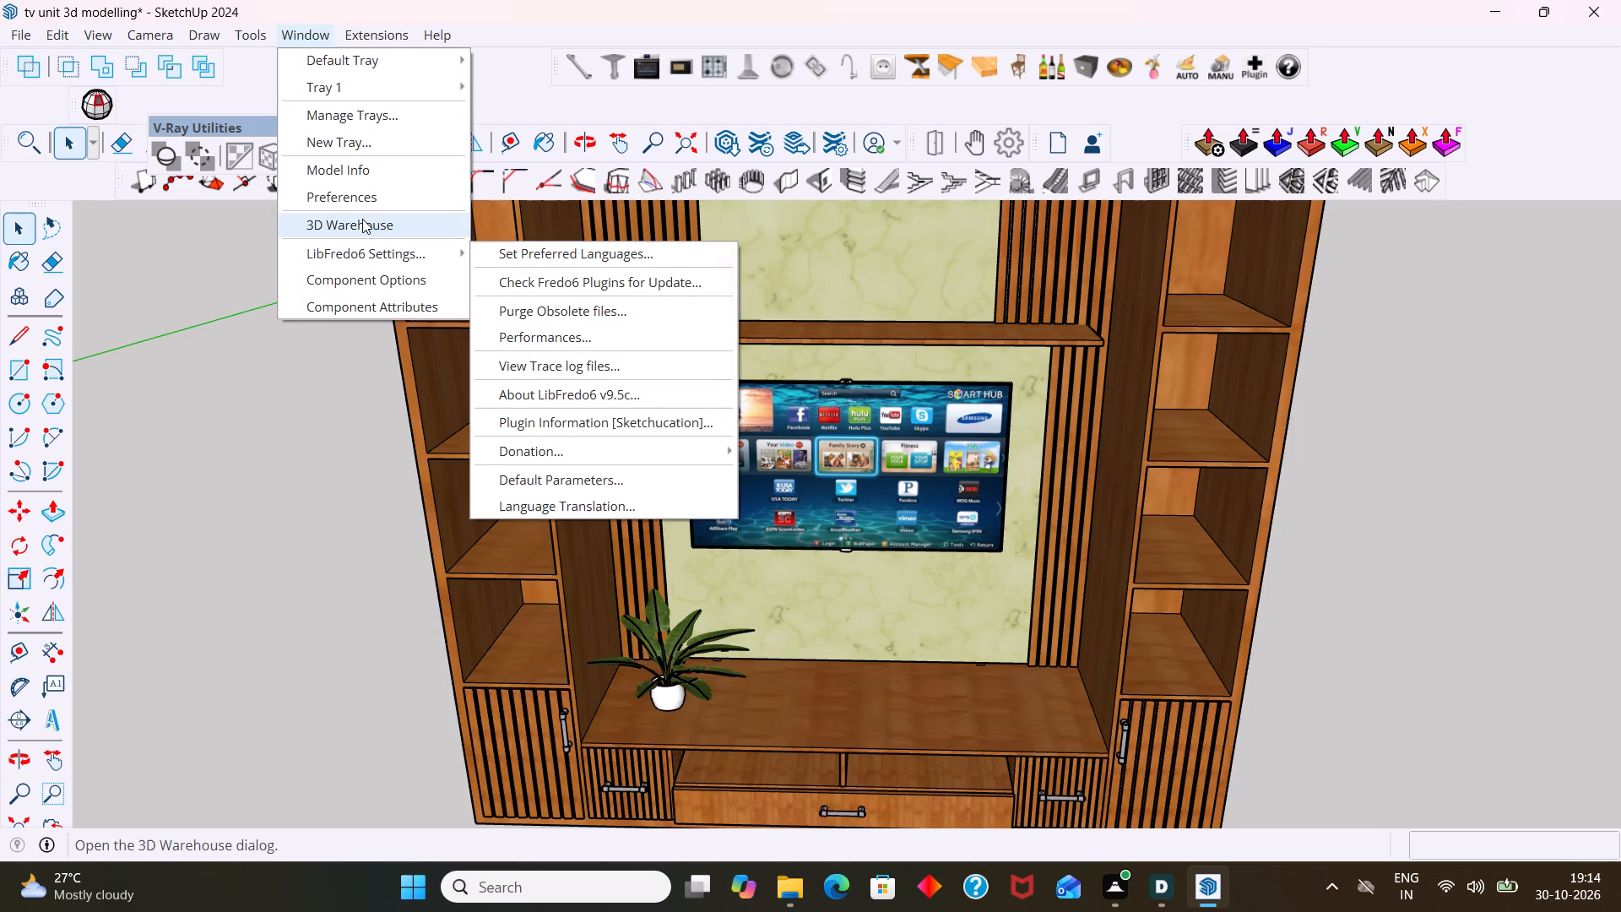
click(362, 229)
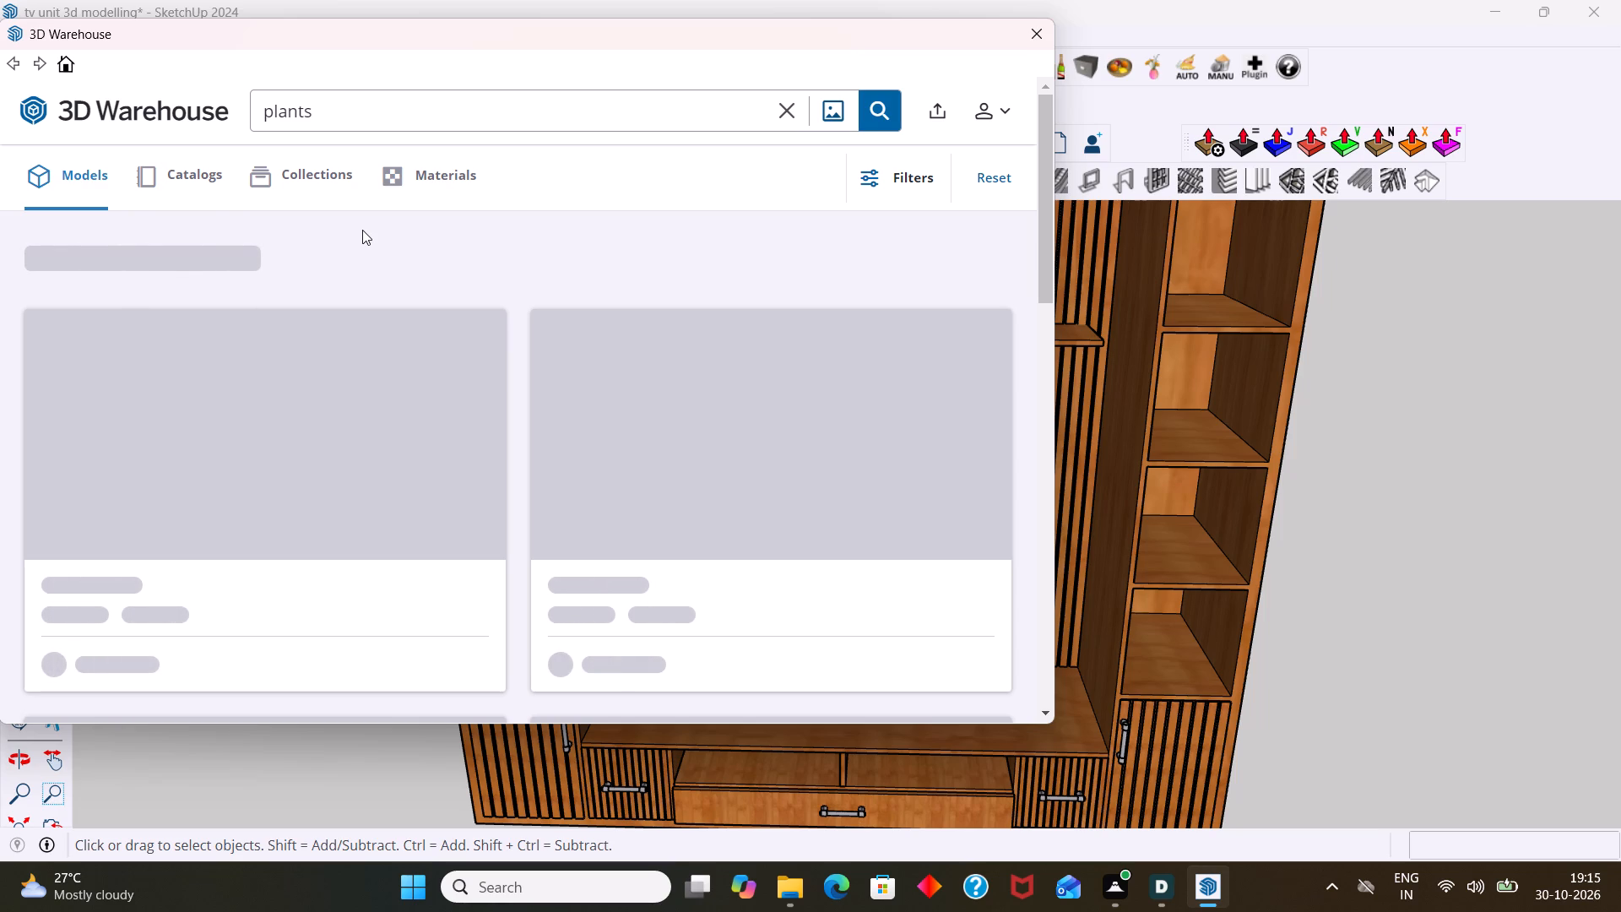
scroll(751, 565, down, 6)
scroll(767, 541, up, 1)
scroll(768, 540, down, 3)
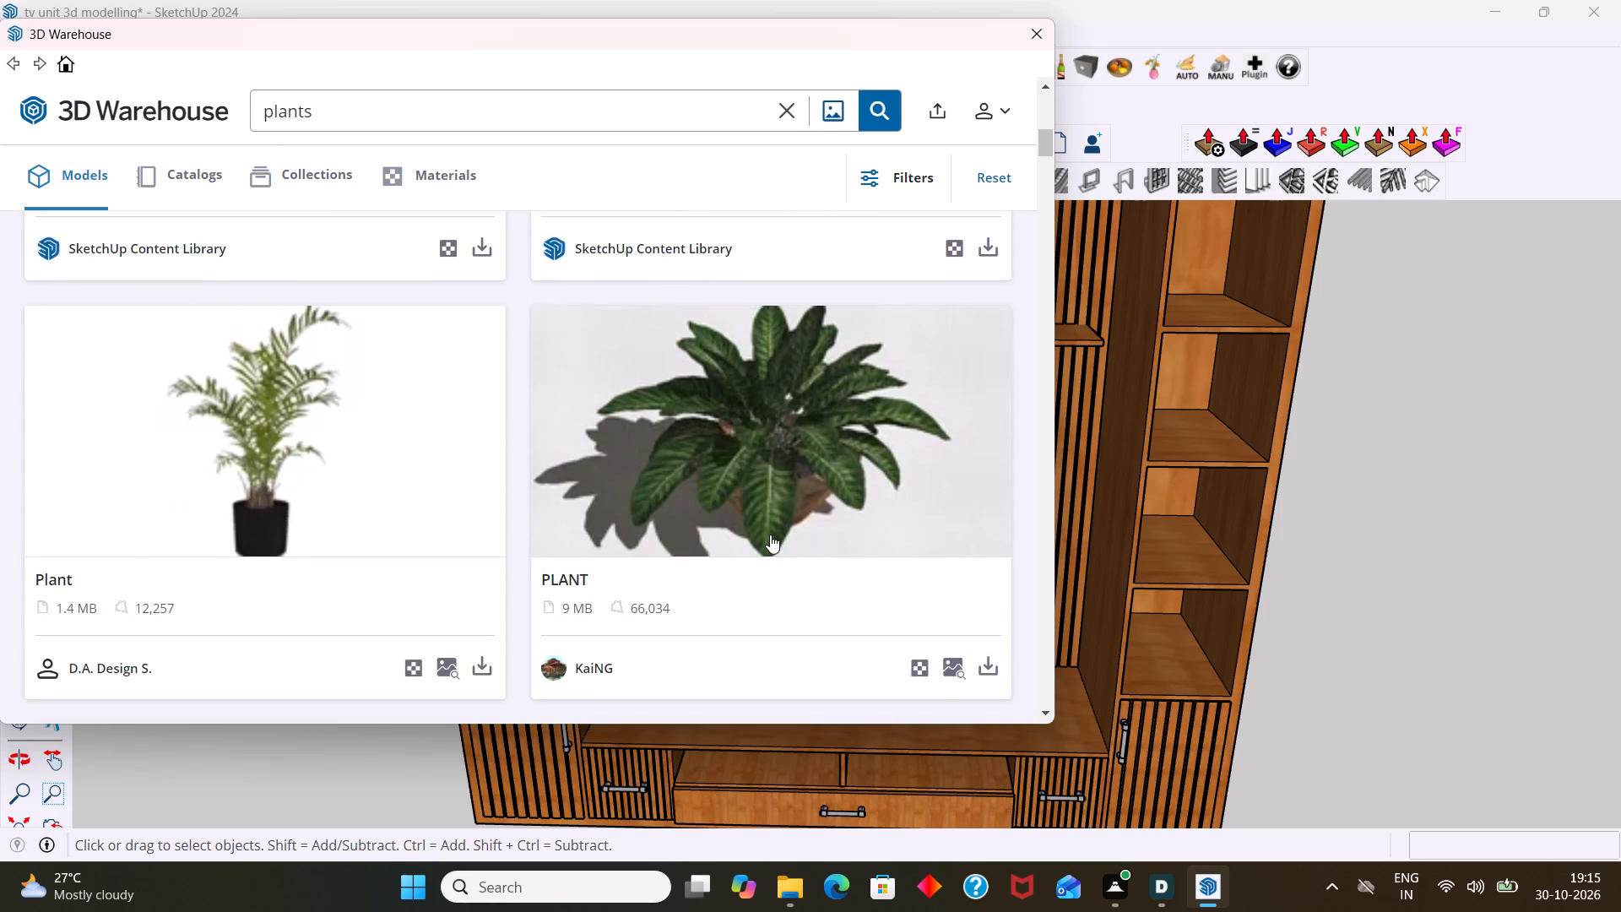
scroll(770, 535, down, 4)
scroll(770, 538, up, 5)
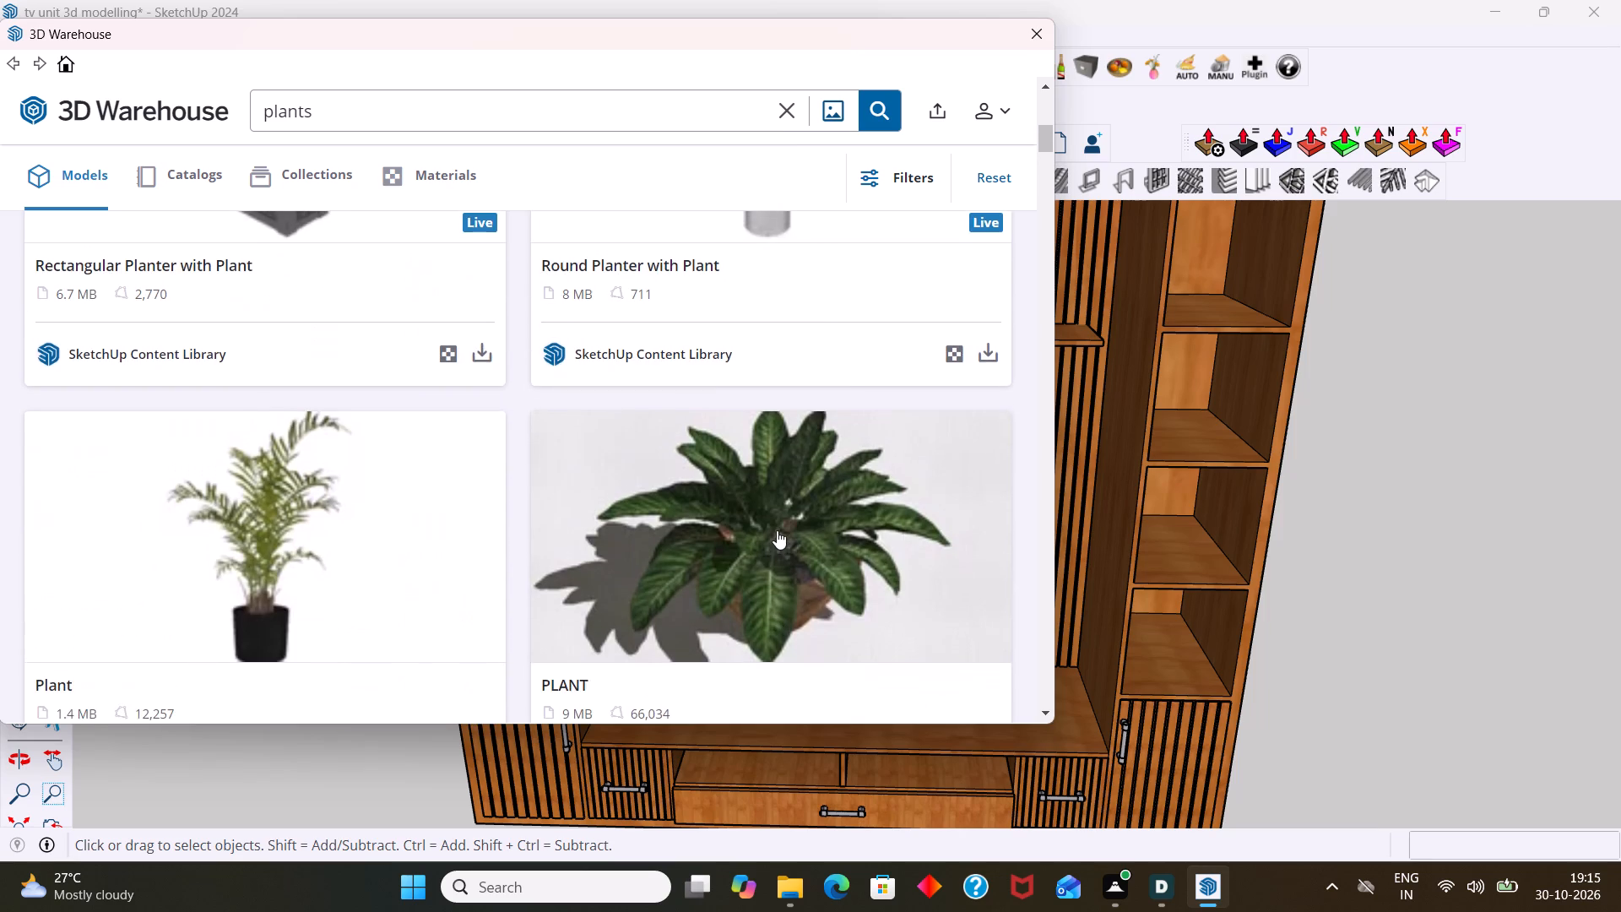
scroll(777, 530, down, 9)
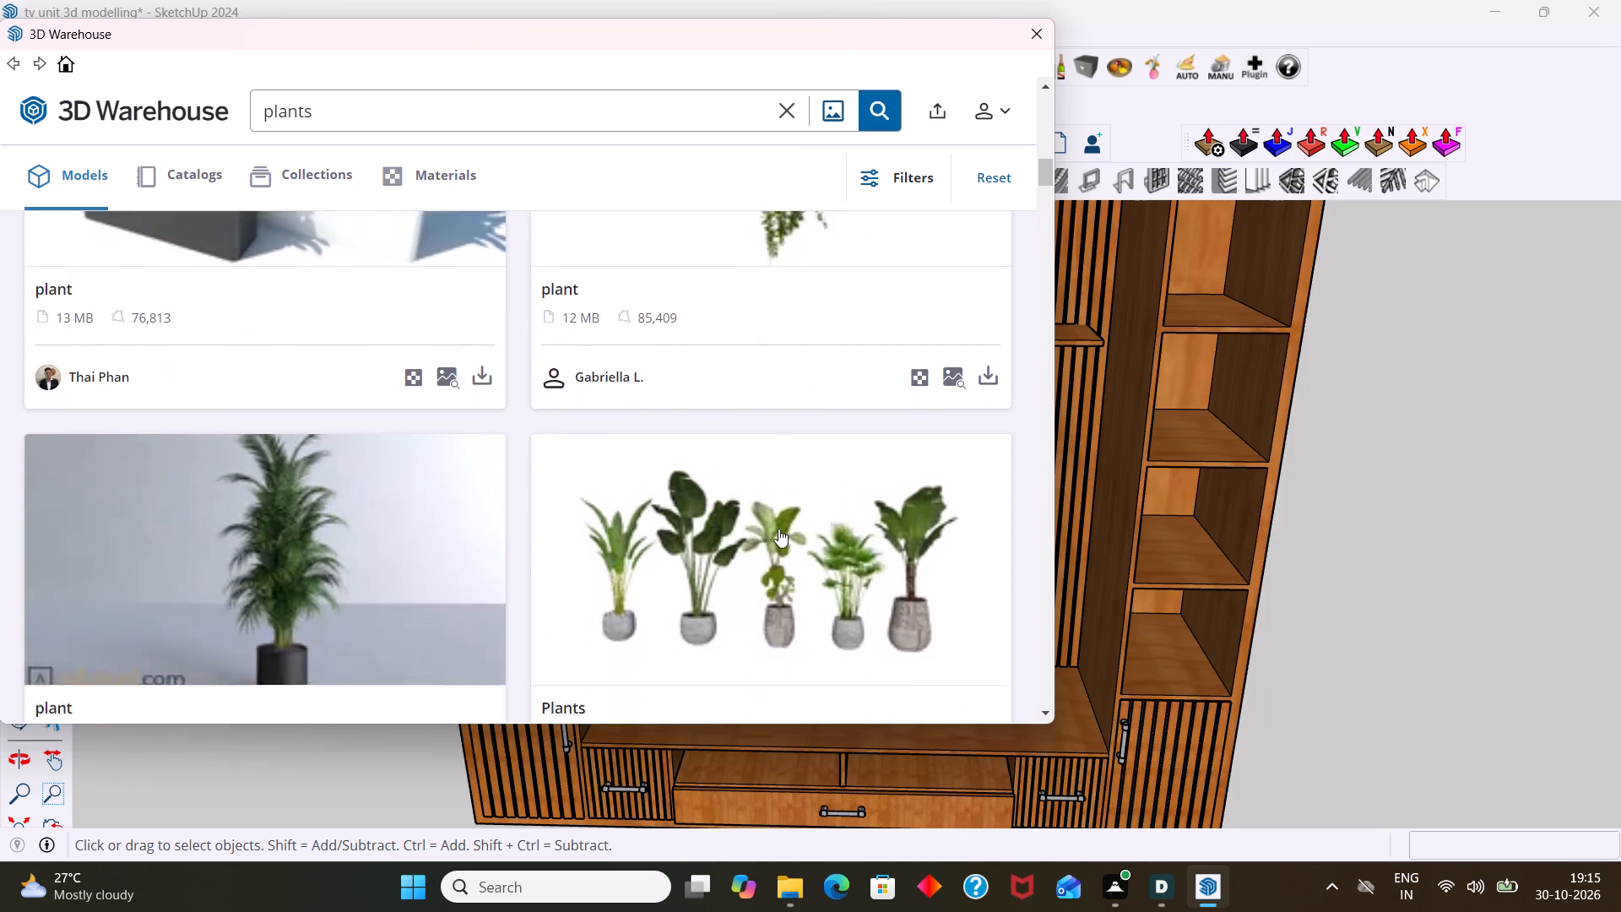
scroll(778, 529, up, 8)
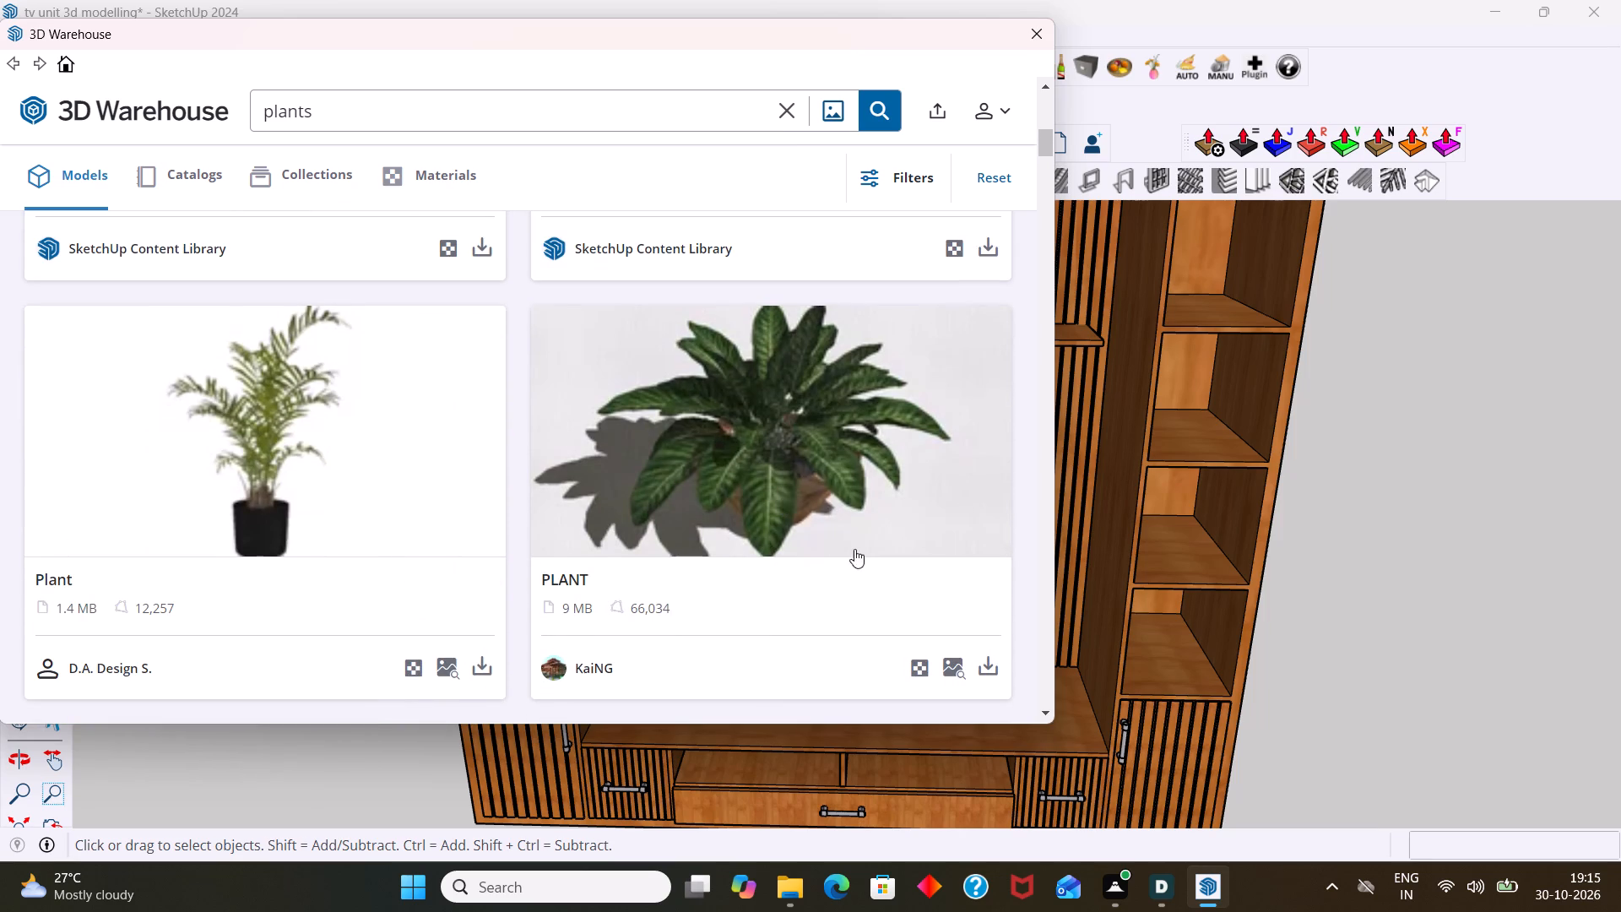
double_click(759, 469)
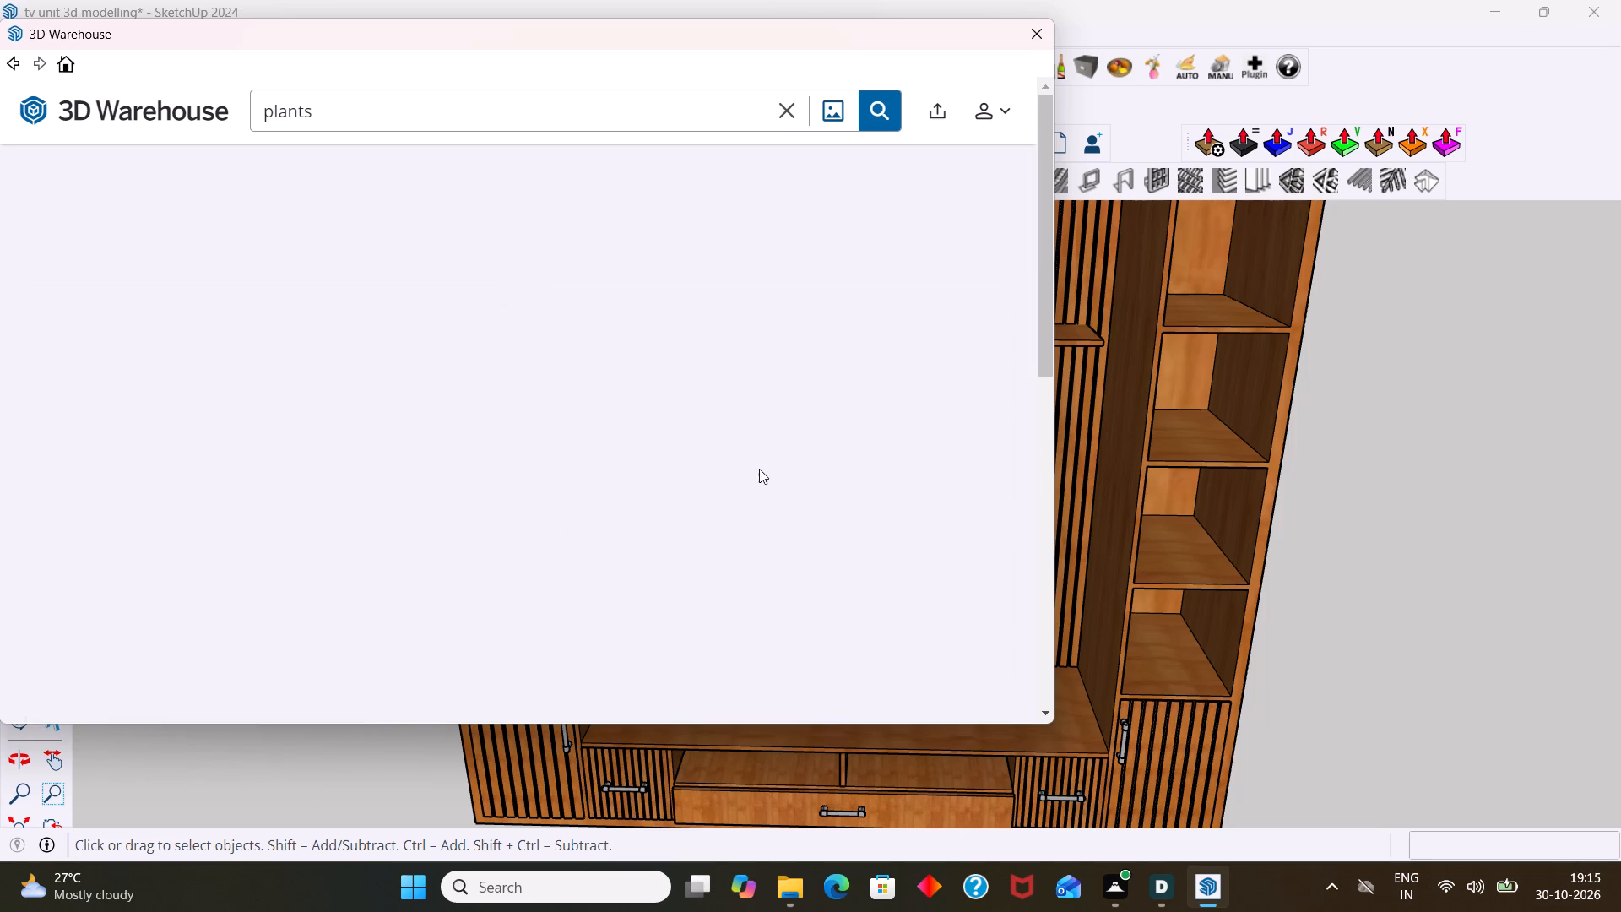
Load the PLANT model directly into the TV unit model and place it beside the unit, past its right side panel.
scroll(697, 562, down, 6)
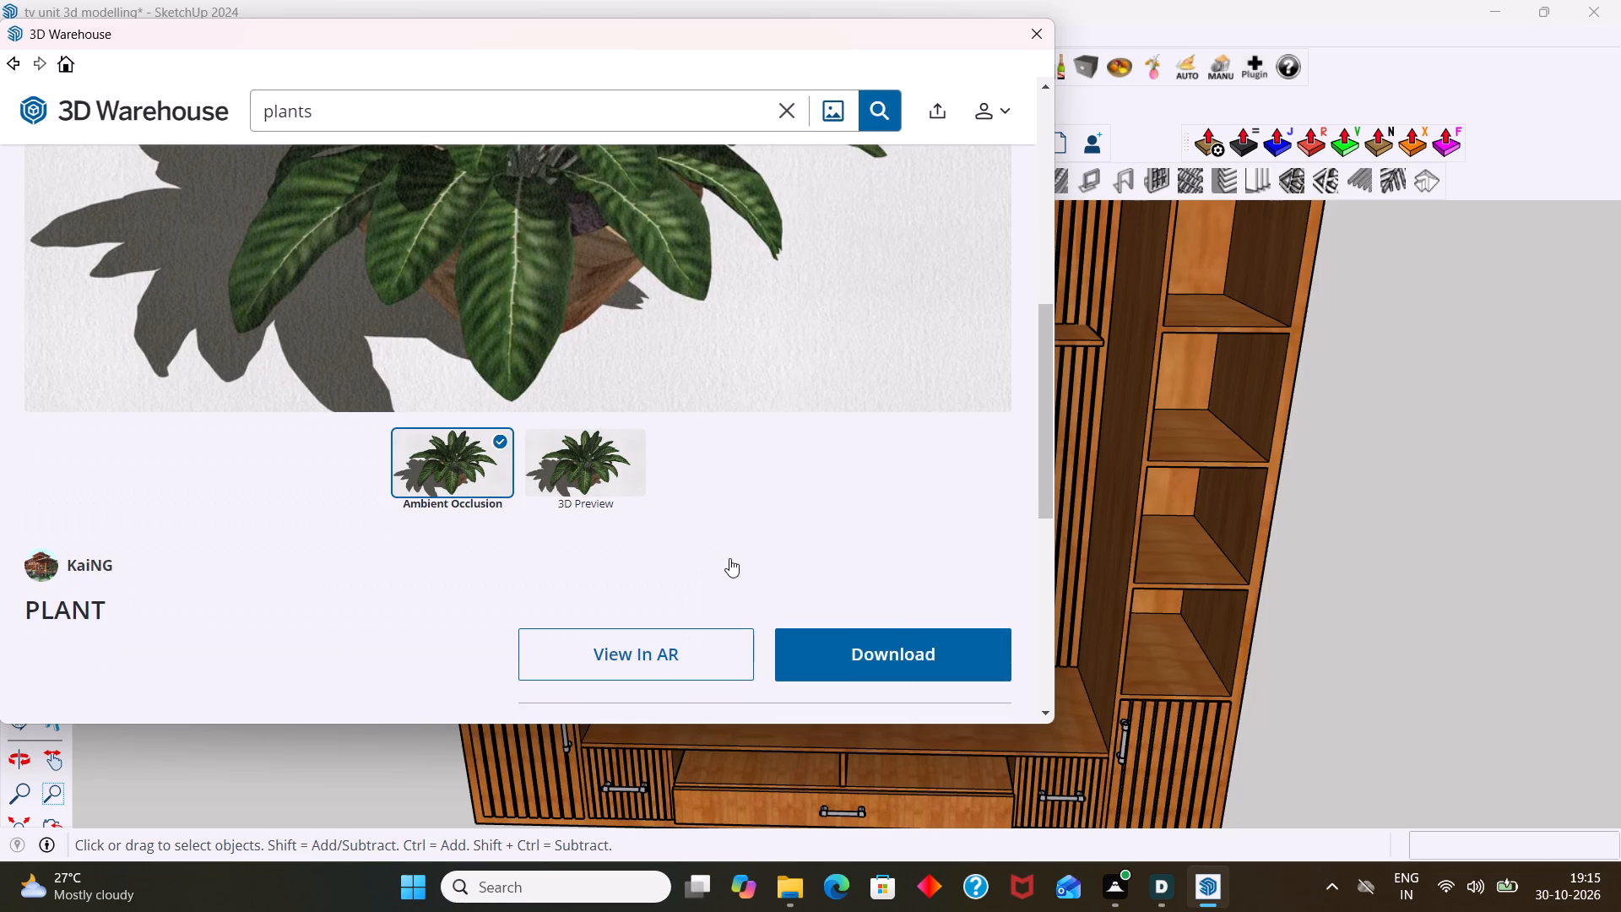
click(894, 651)
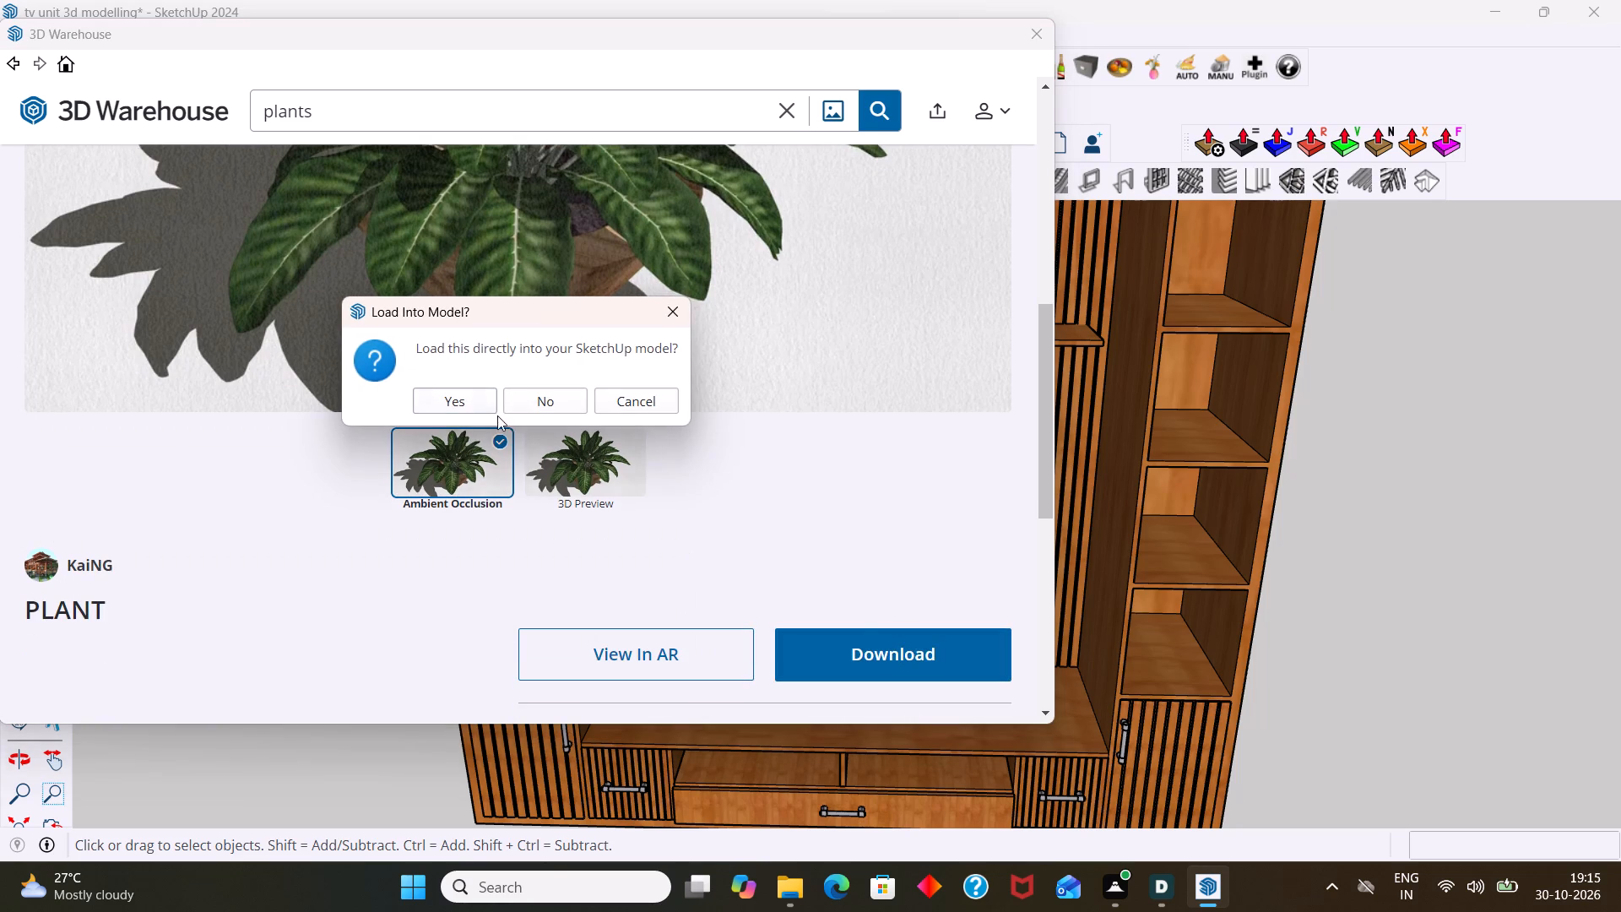
click(474, 402)
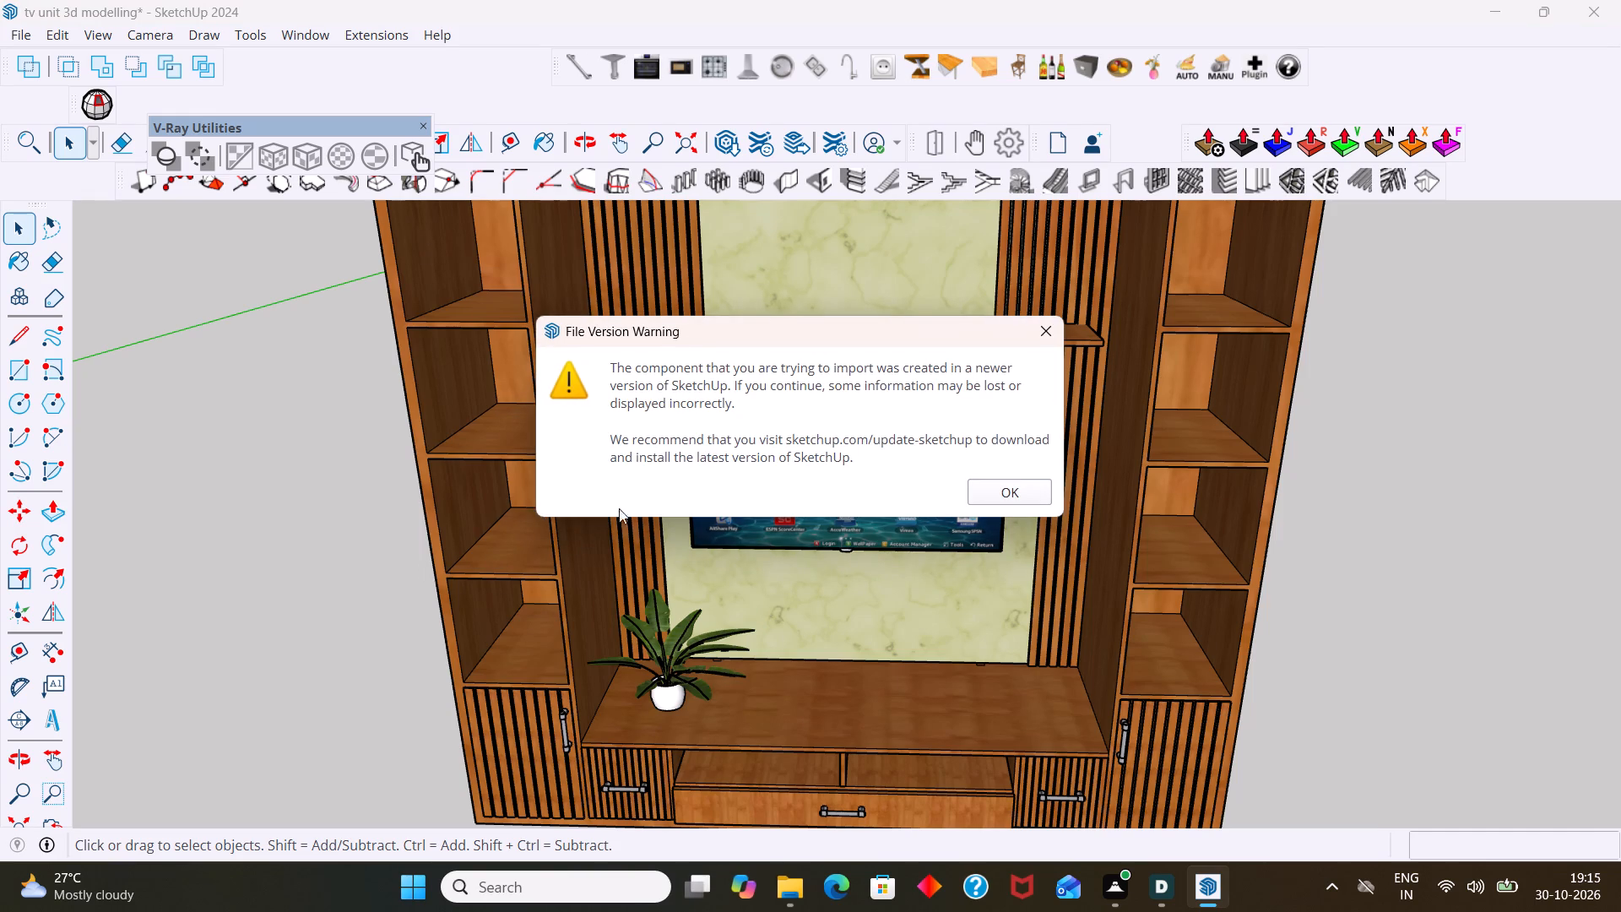
click(1003, 503)
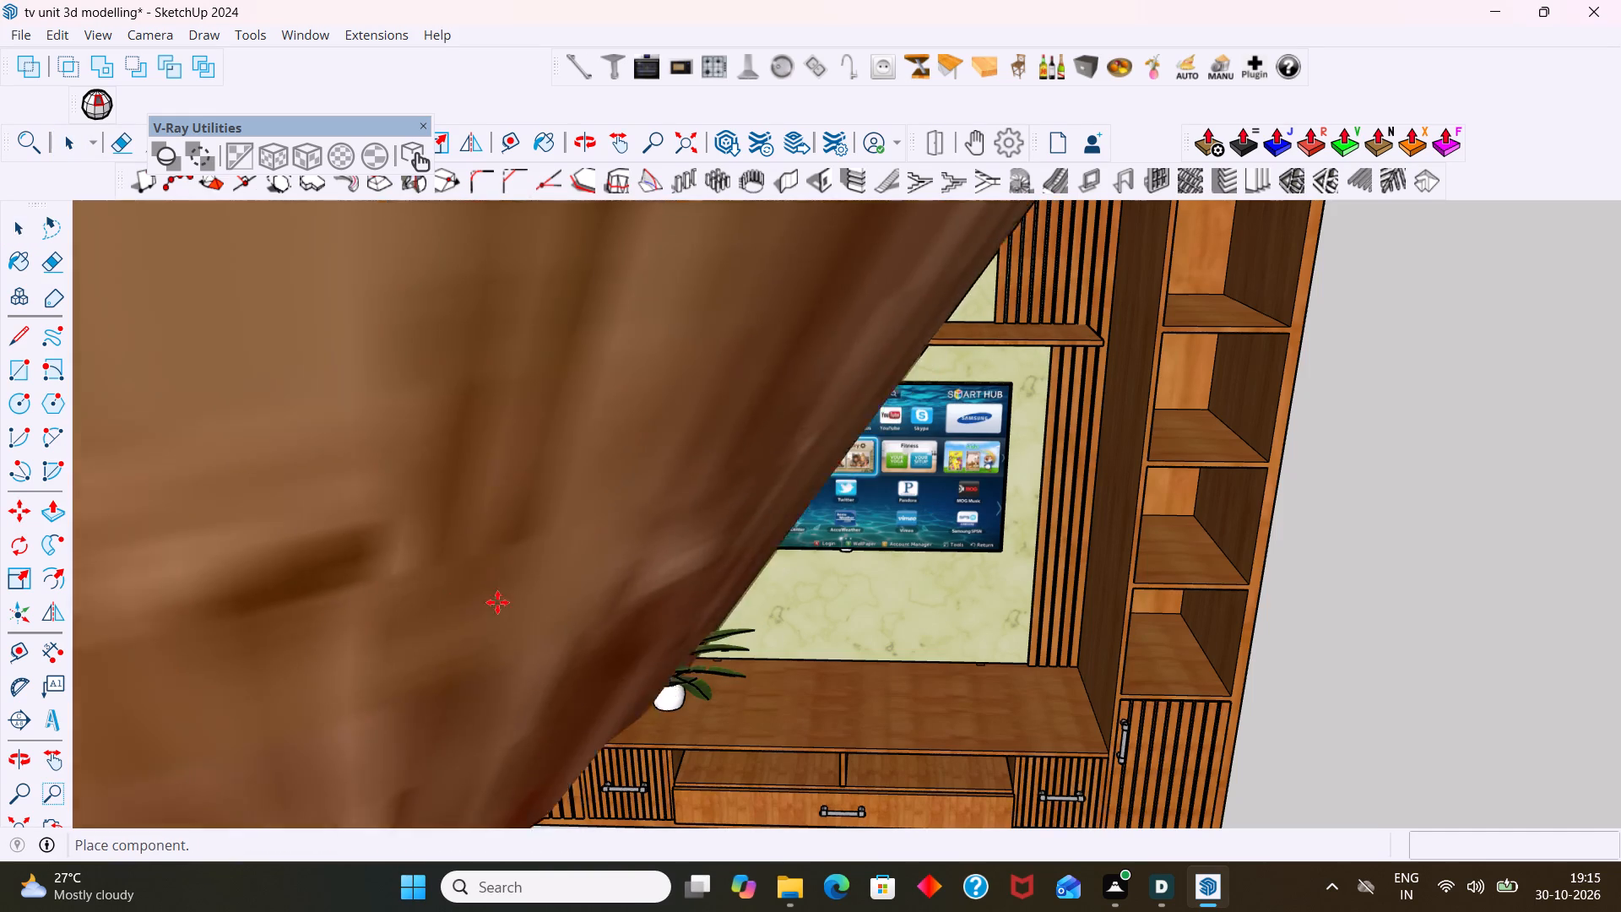
scroll(543, 586, down, 16)
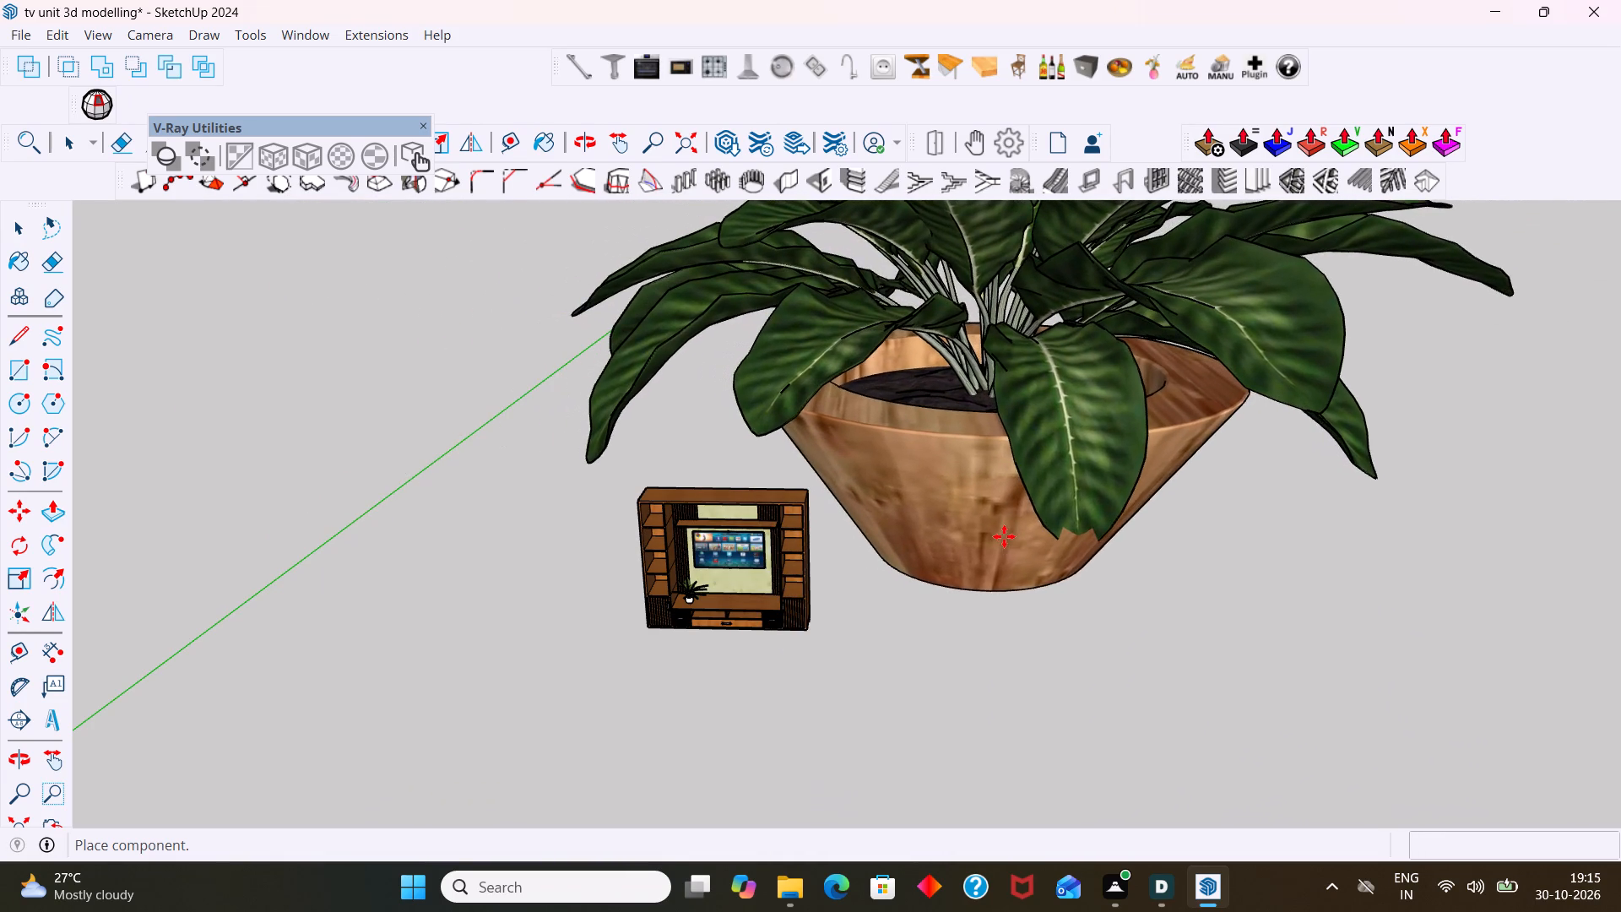
click(1060, 565)
scroll(1075, 575, down, 8)
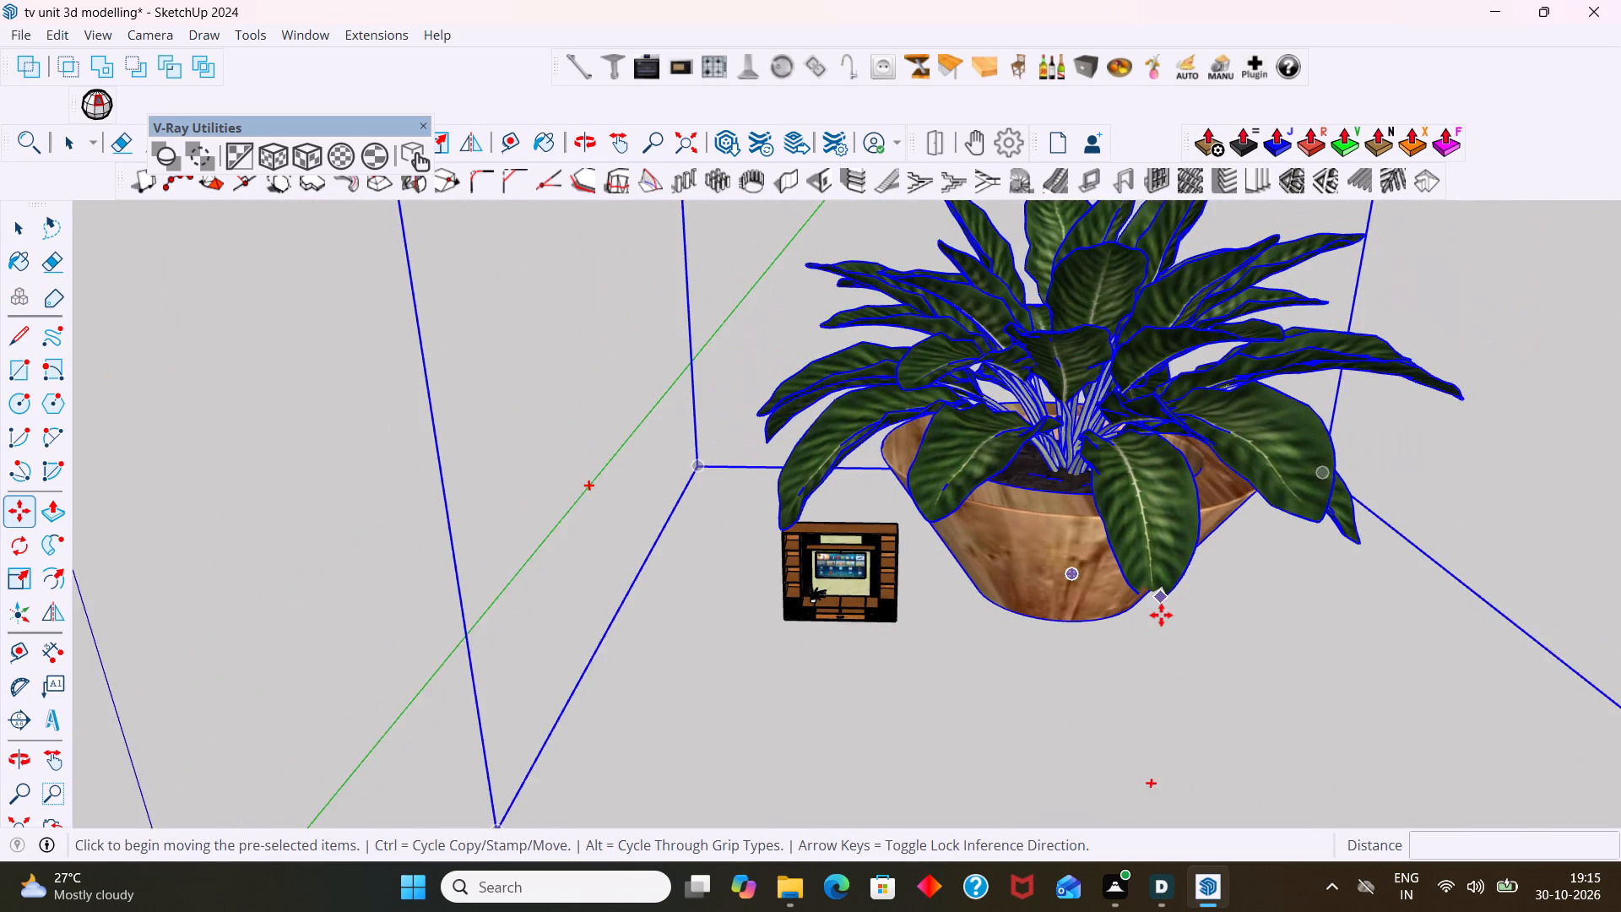
key(space)
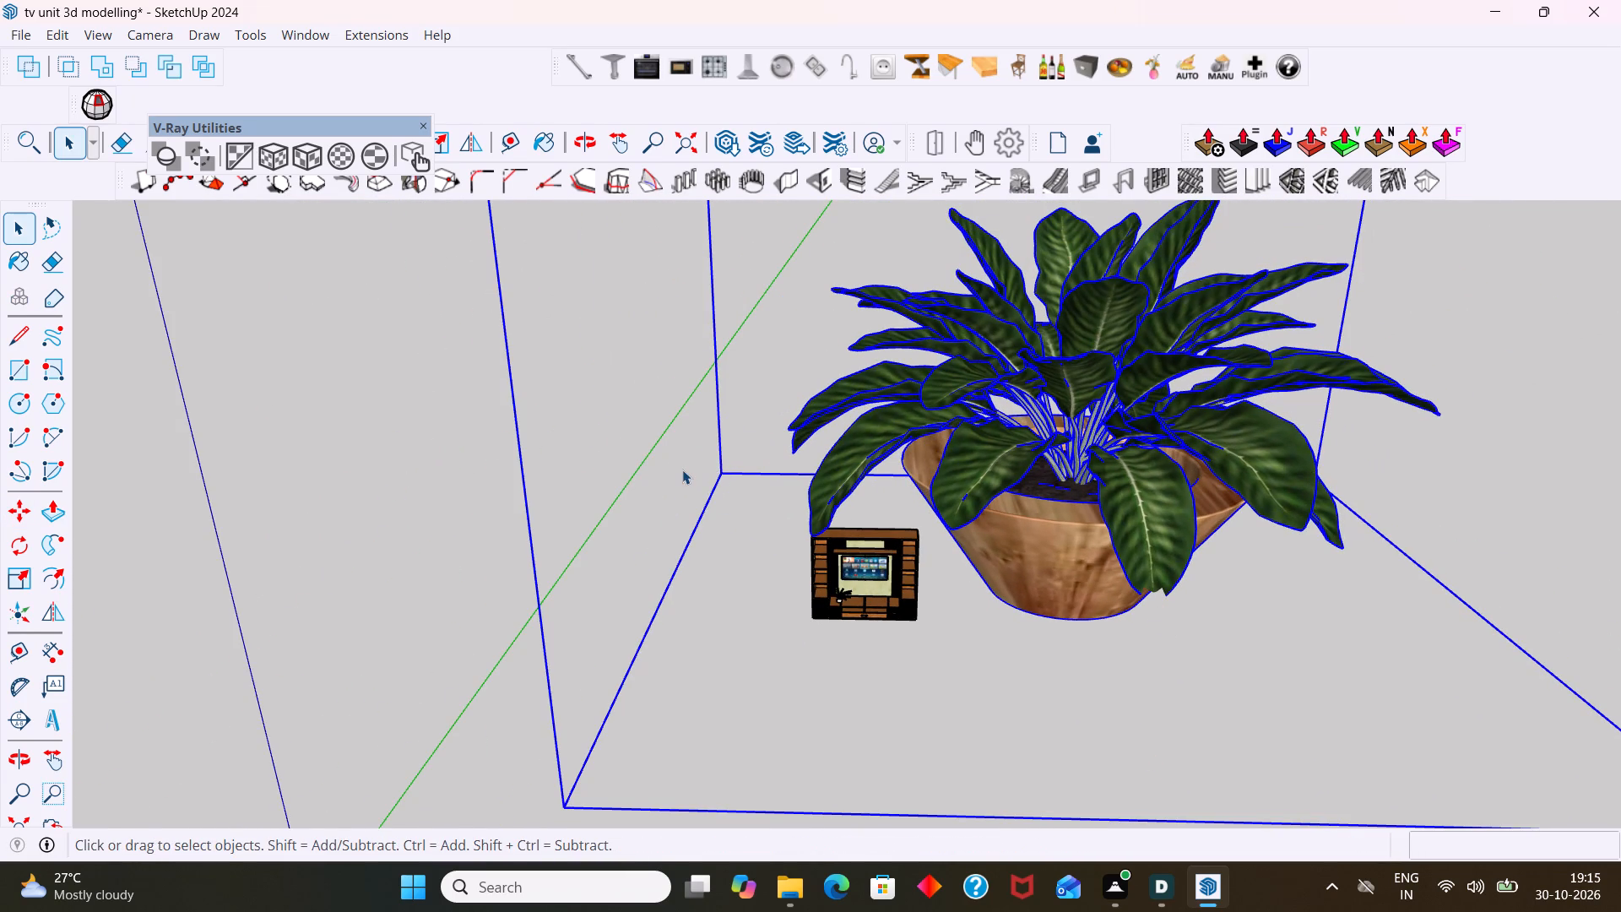
Scale the new potted plant down to about 0.64 along the red axis and about 0.60 along the blue axis.
click(681, 470)
click(1022, 522)
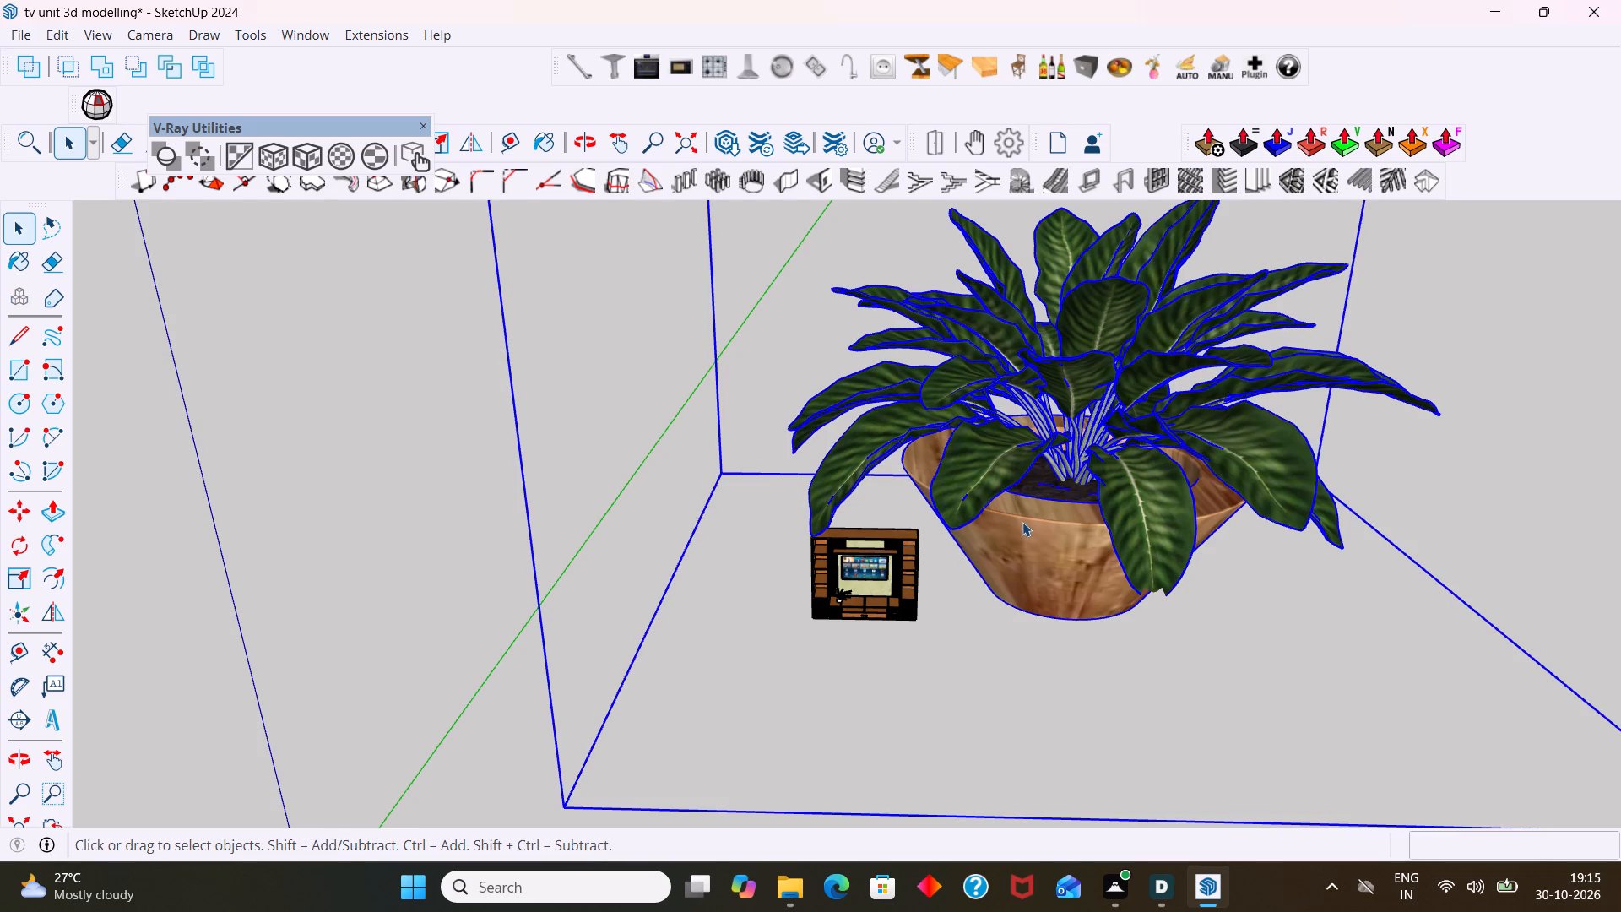
key(s)
click(659, 366)
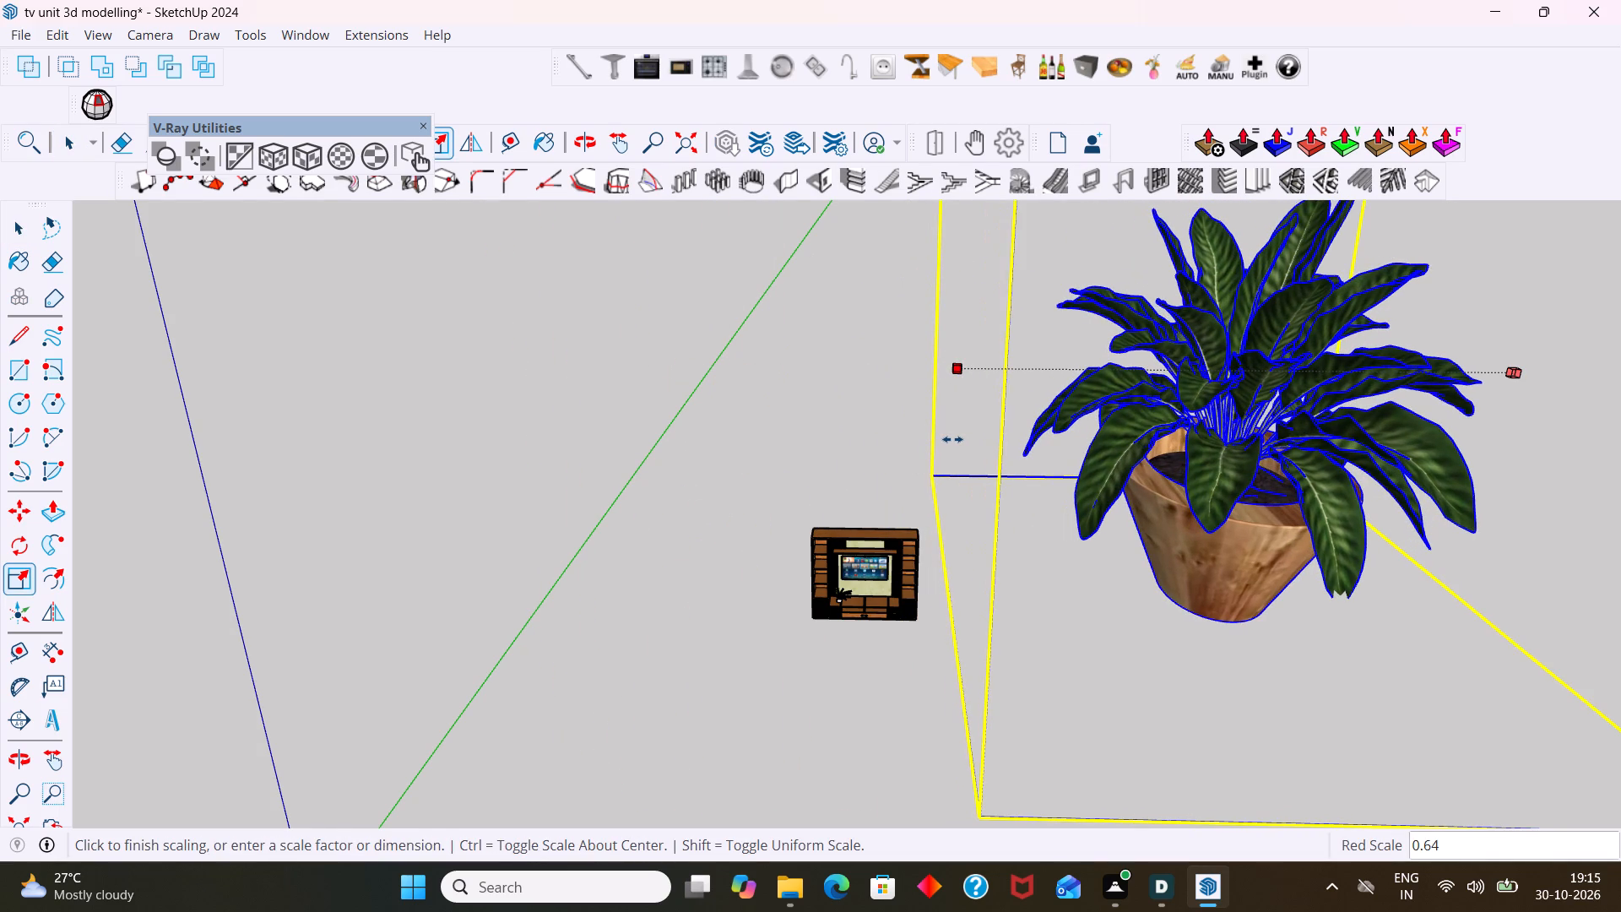
click(952, 439)
scroll(956, 446, down, 5)
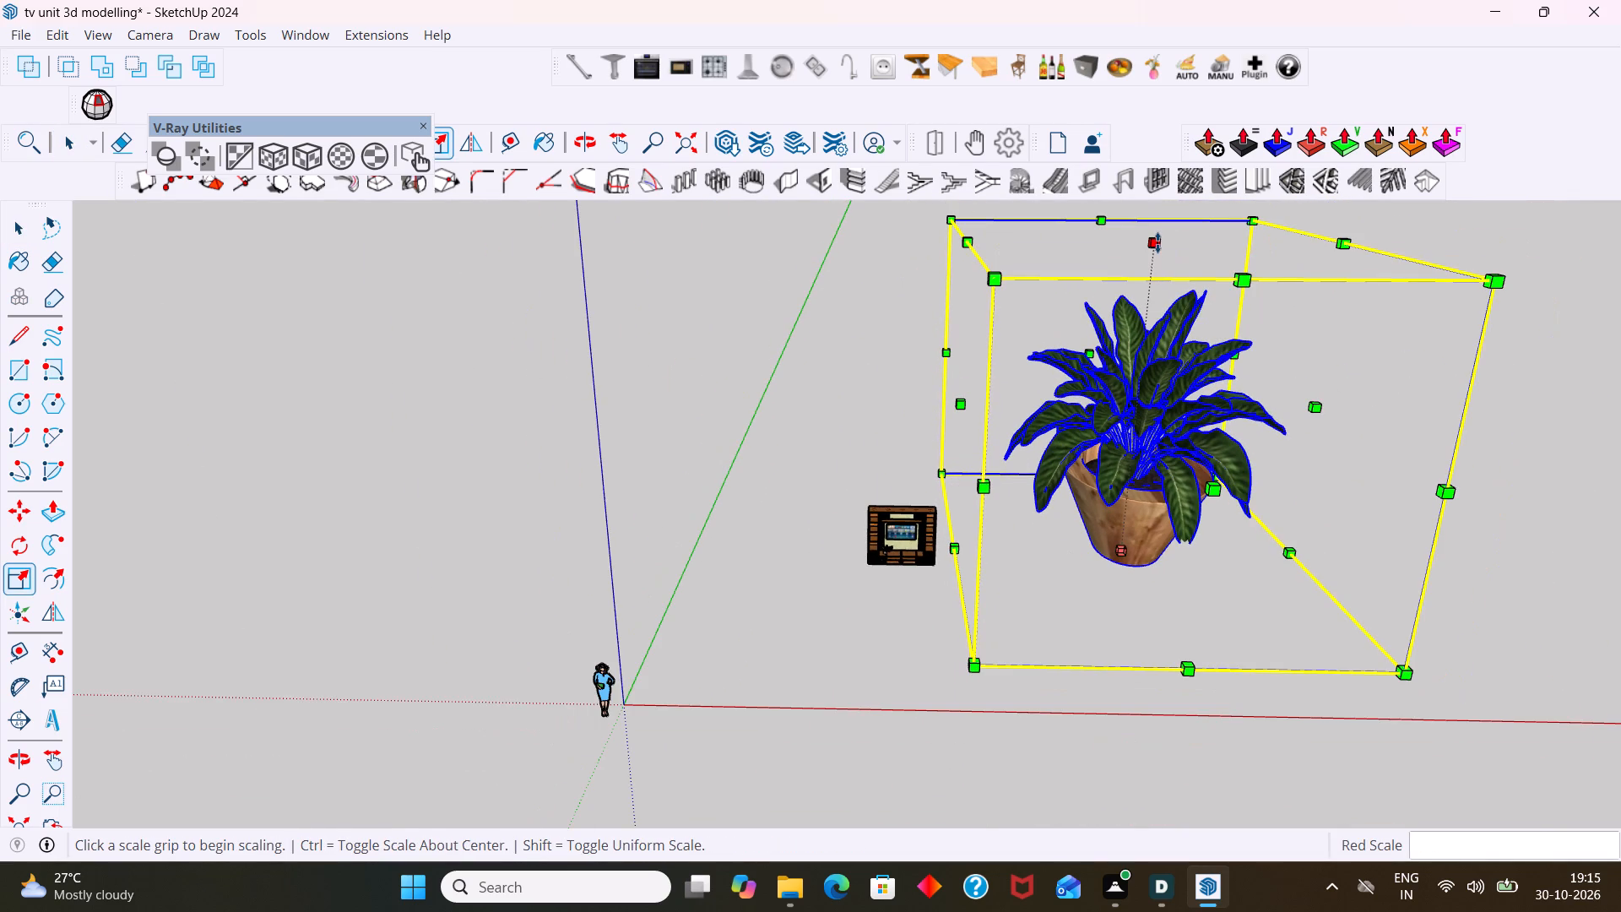
click(1157, 242)
click(1163, 377)
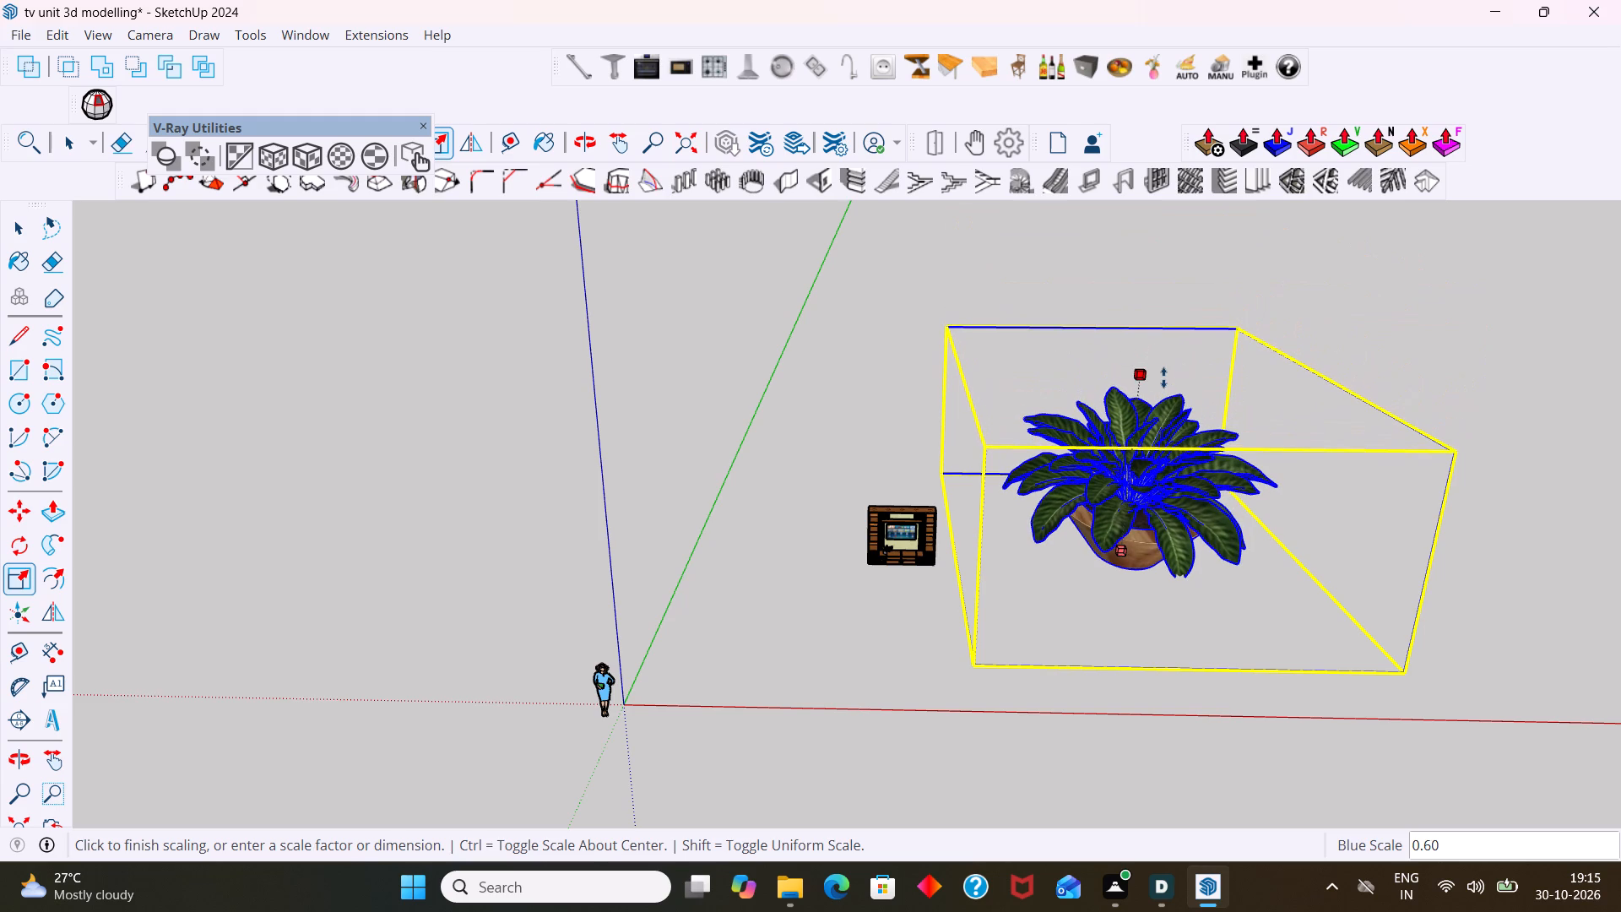
Shrink the plant further along the red axis, to about 0.54 along the blue axis, and then along red and blue together.
click(1309, 467)
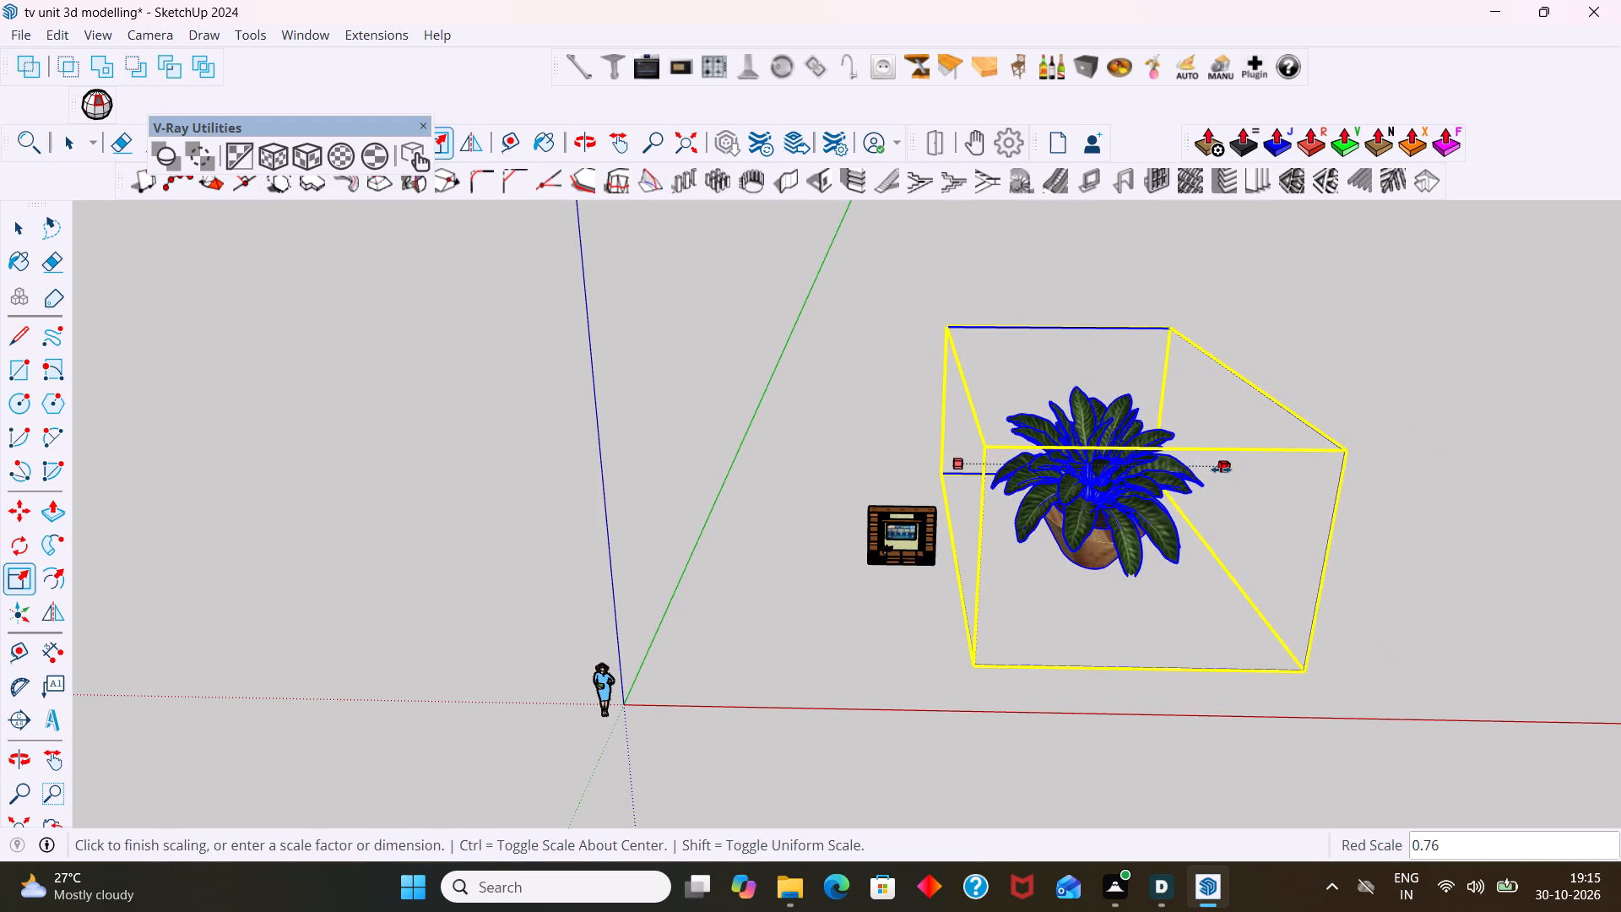
click(1212, 472)
click(1094, 363)
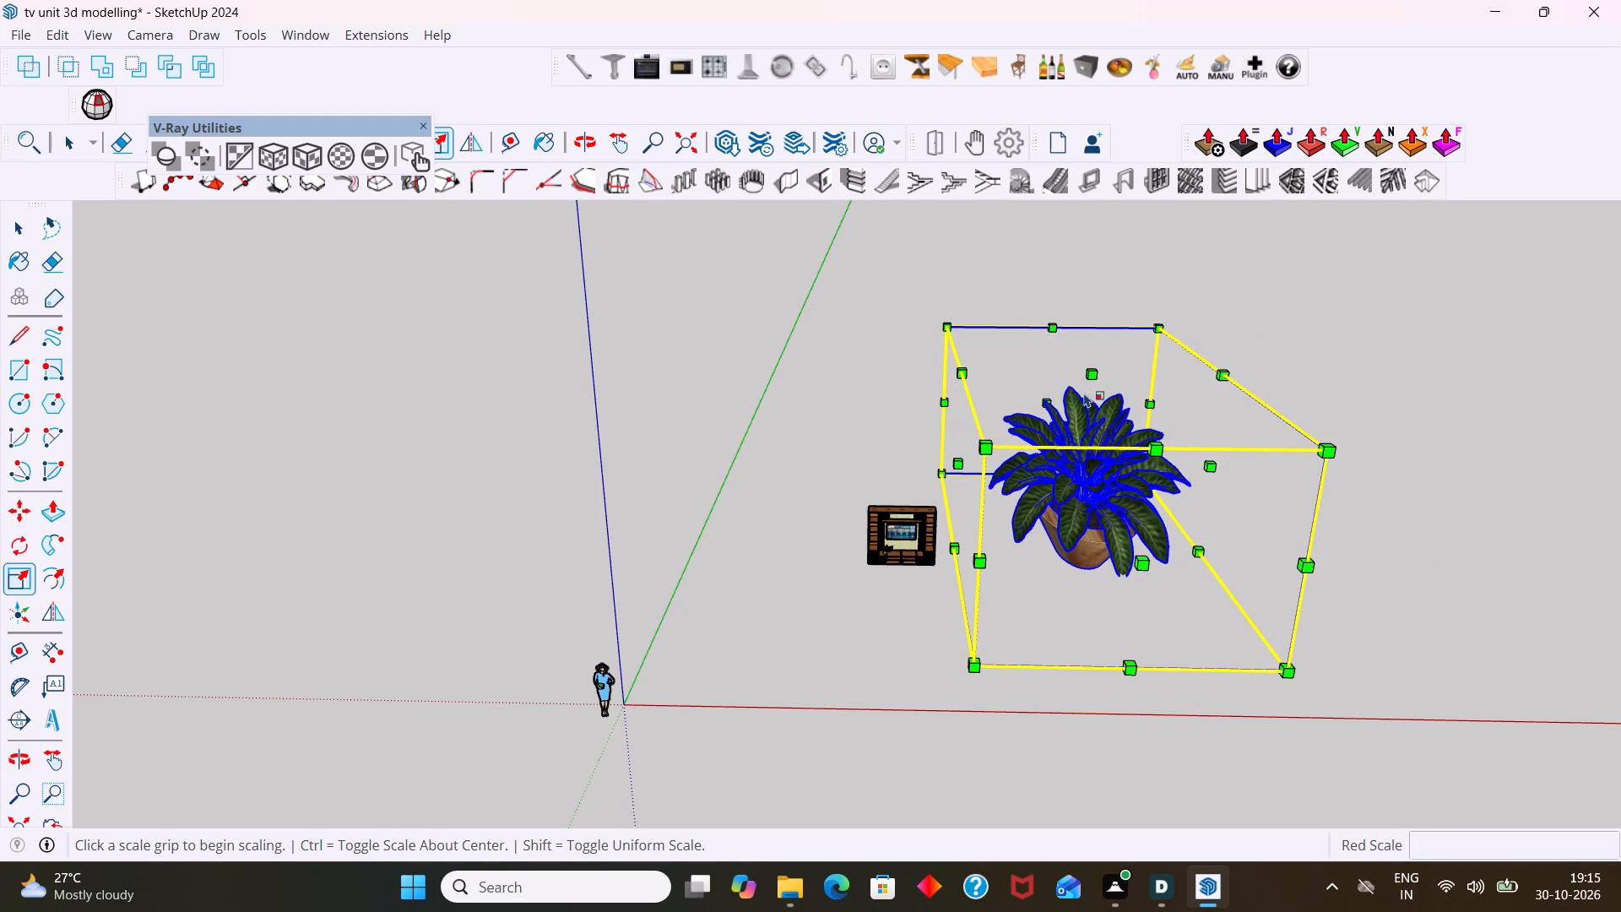
click(1098, 377)
click(1098, 463)
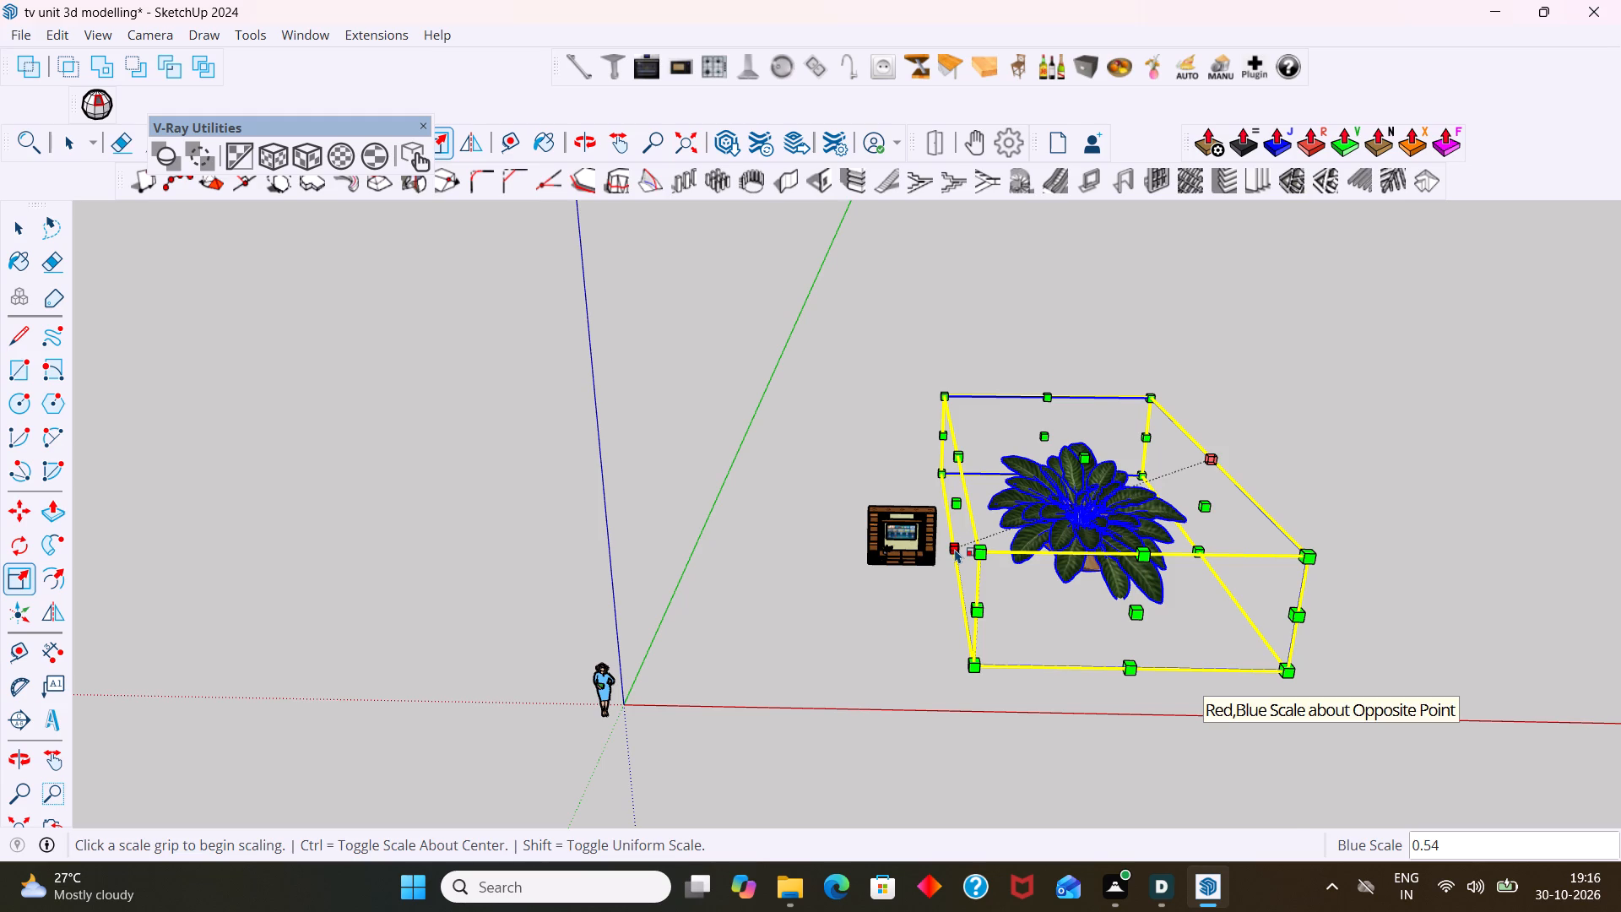
click(955, 549)
click(1012, 548)
middle_drag(1225, 504, 1140, 308)
middle_drag(1125, 547, 1152, 658)
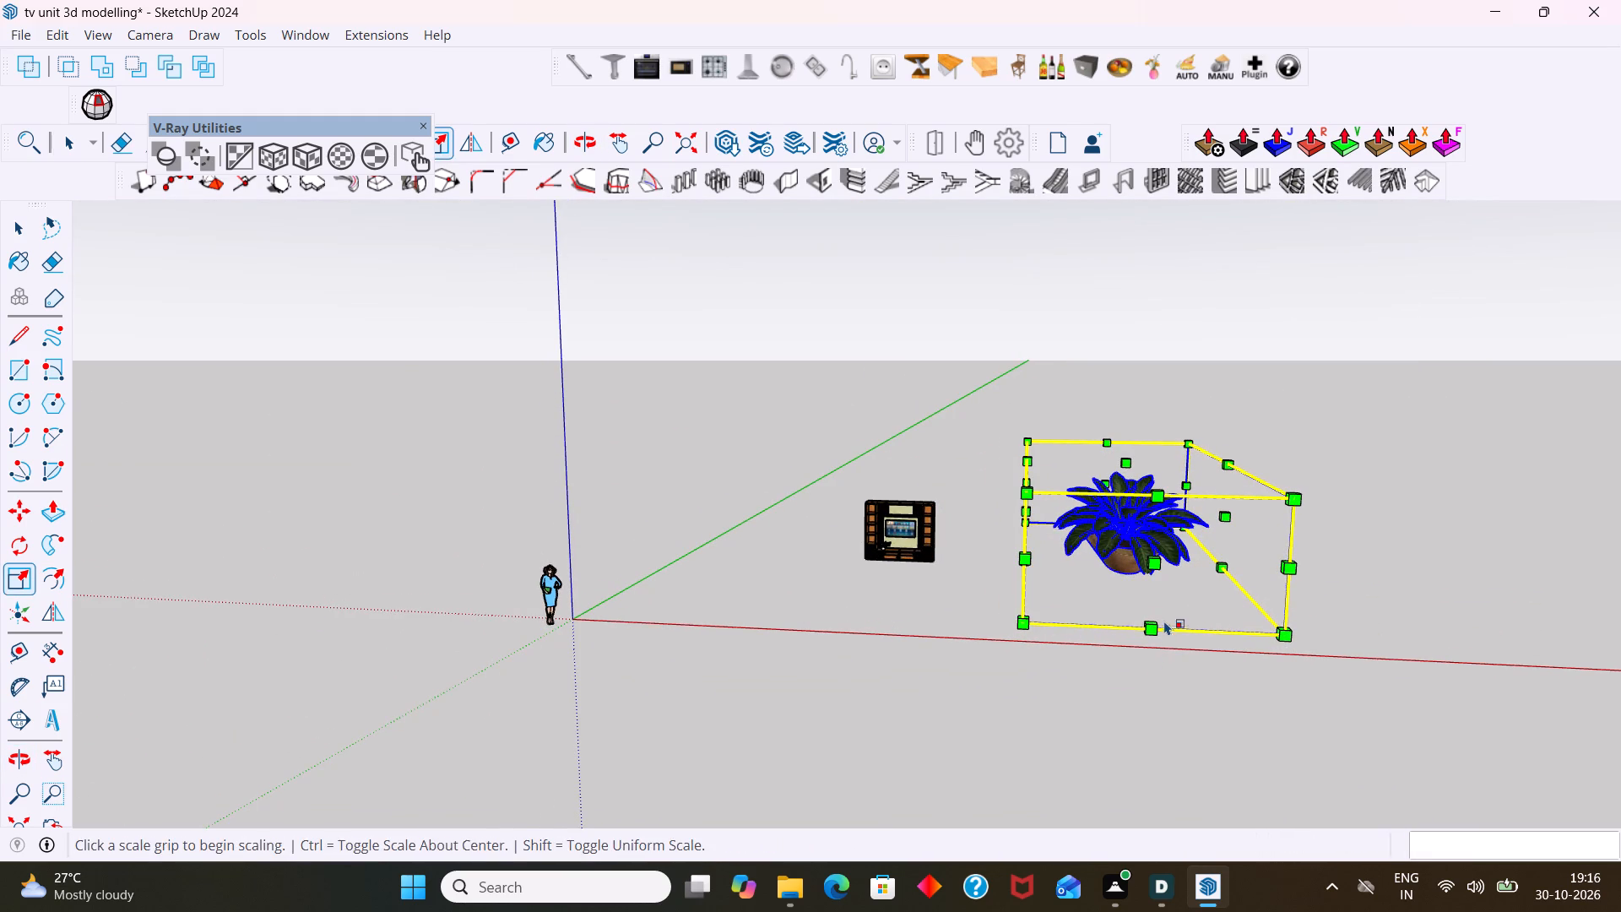
key(space)
click(1323, 556)
Move the new plant about 8585 mm by its bounding box's lower corner to the base of the TV unit's right side panel.
click(1091, 524)
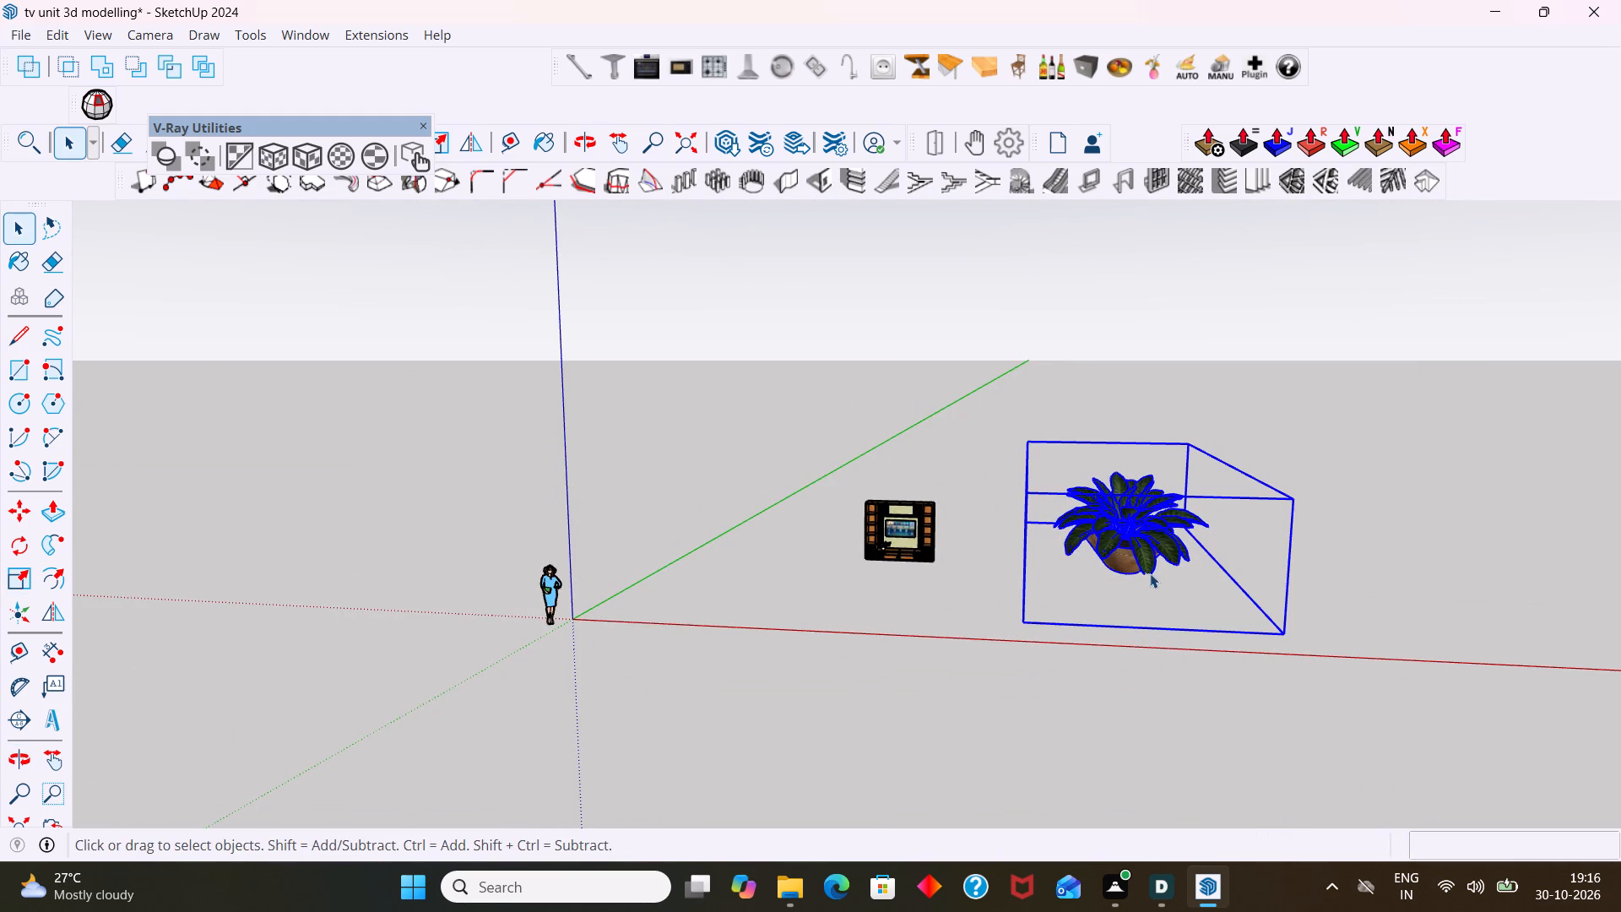
key(m)
click(1025, 618)
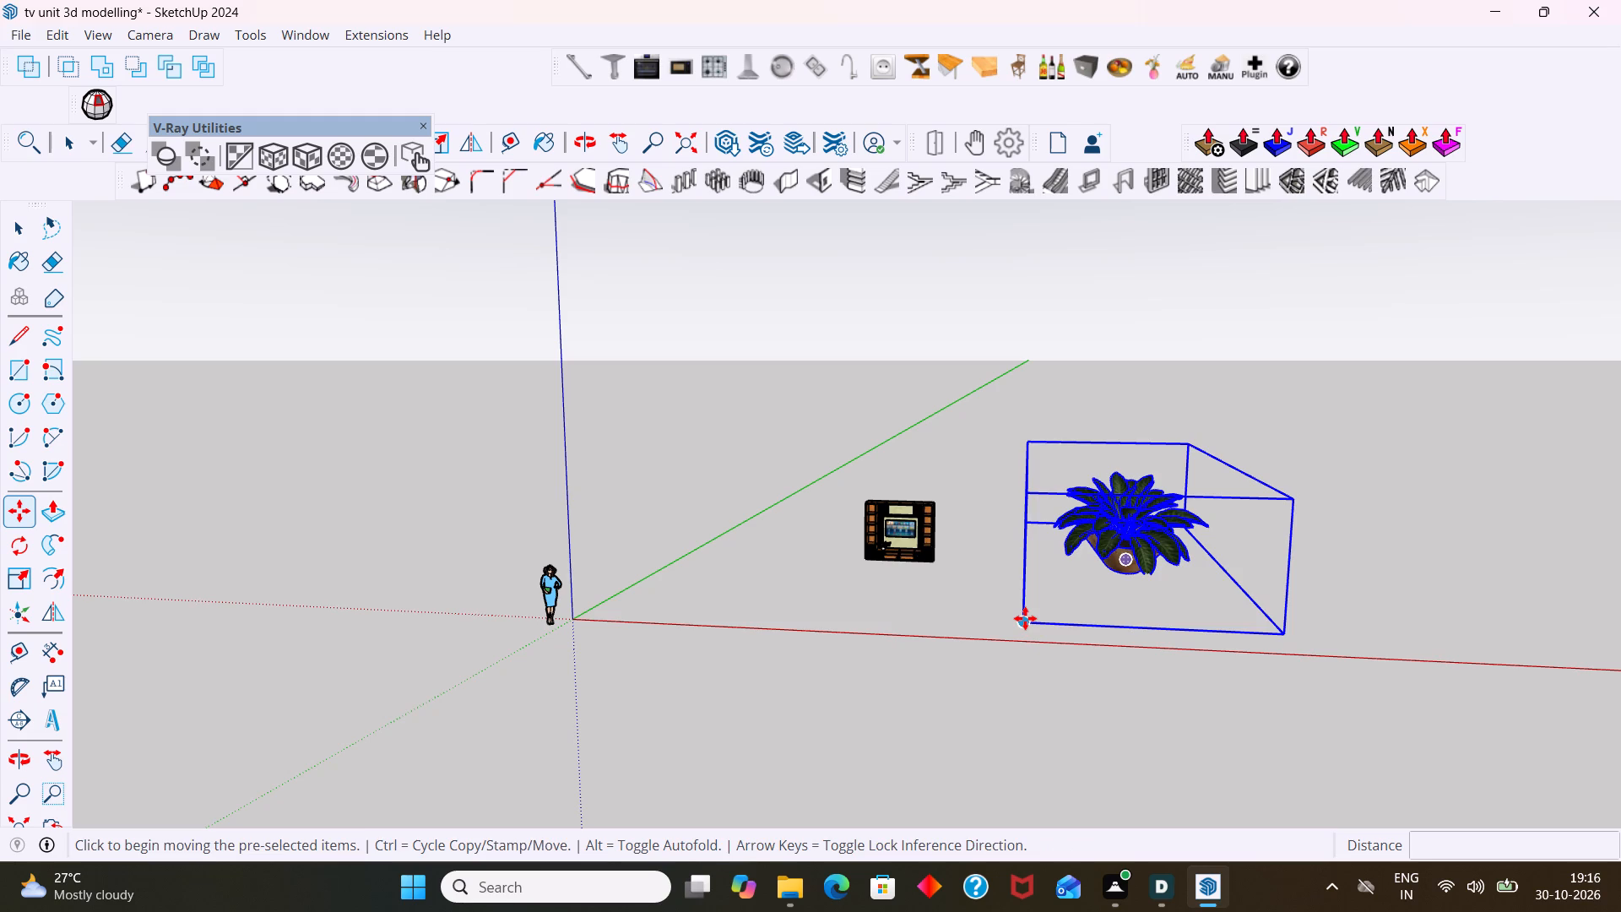
scroll(940, 576, up, 18)
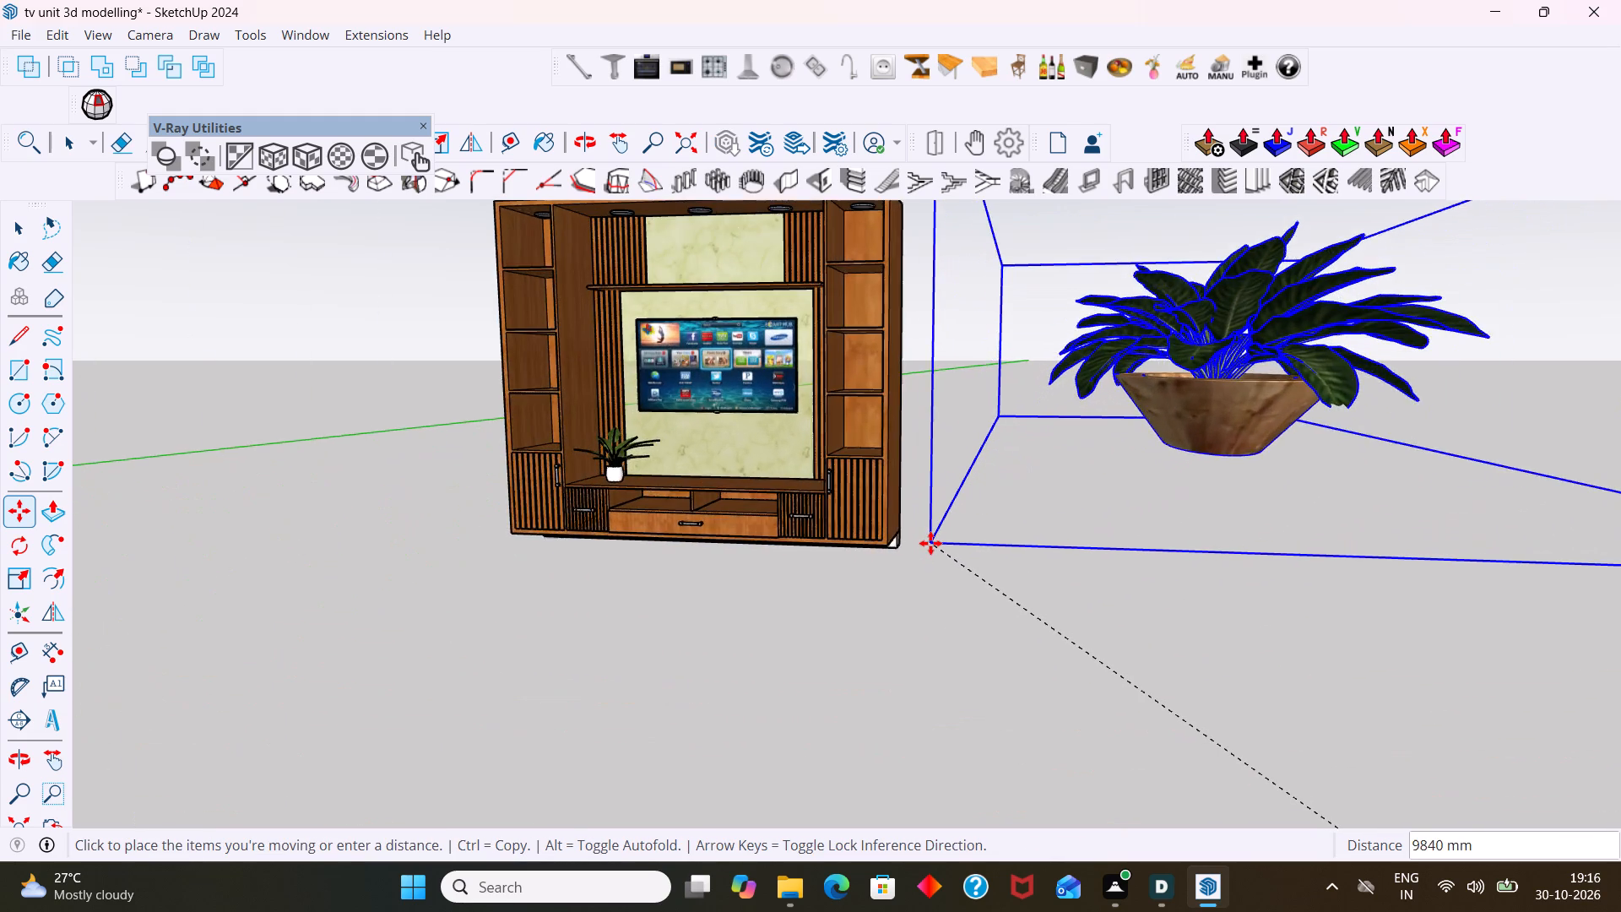
scroll(927, 544, up, 3)
middle_drag(924, 542, 742, 572)
scroll(892, 540, up, 2)
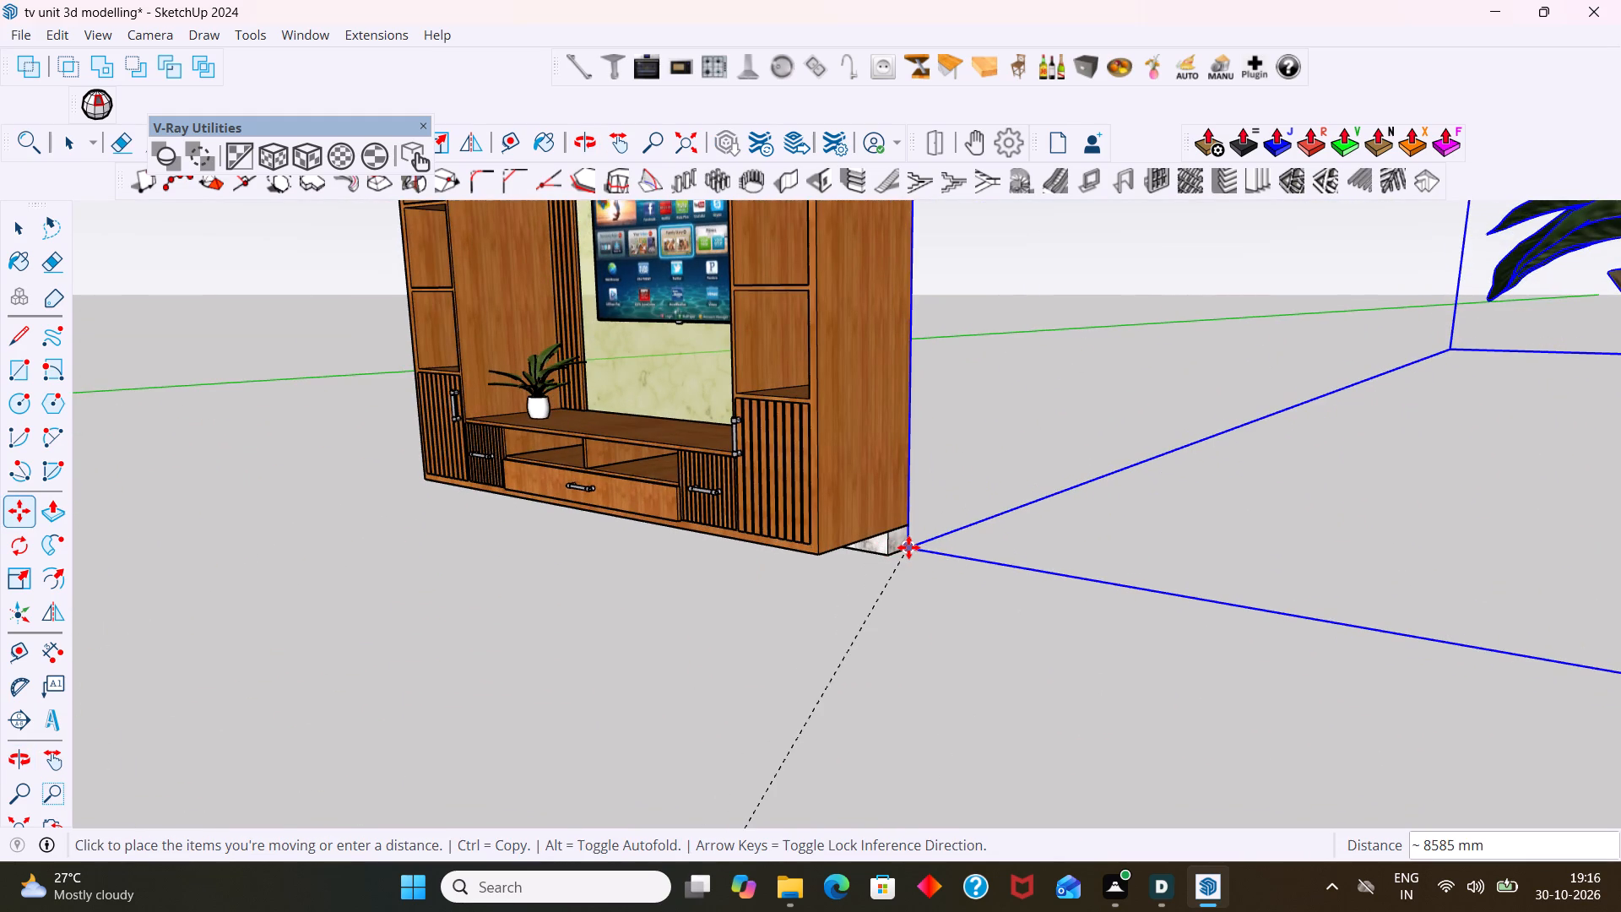
click(910, 548)
key(space)
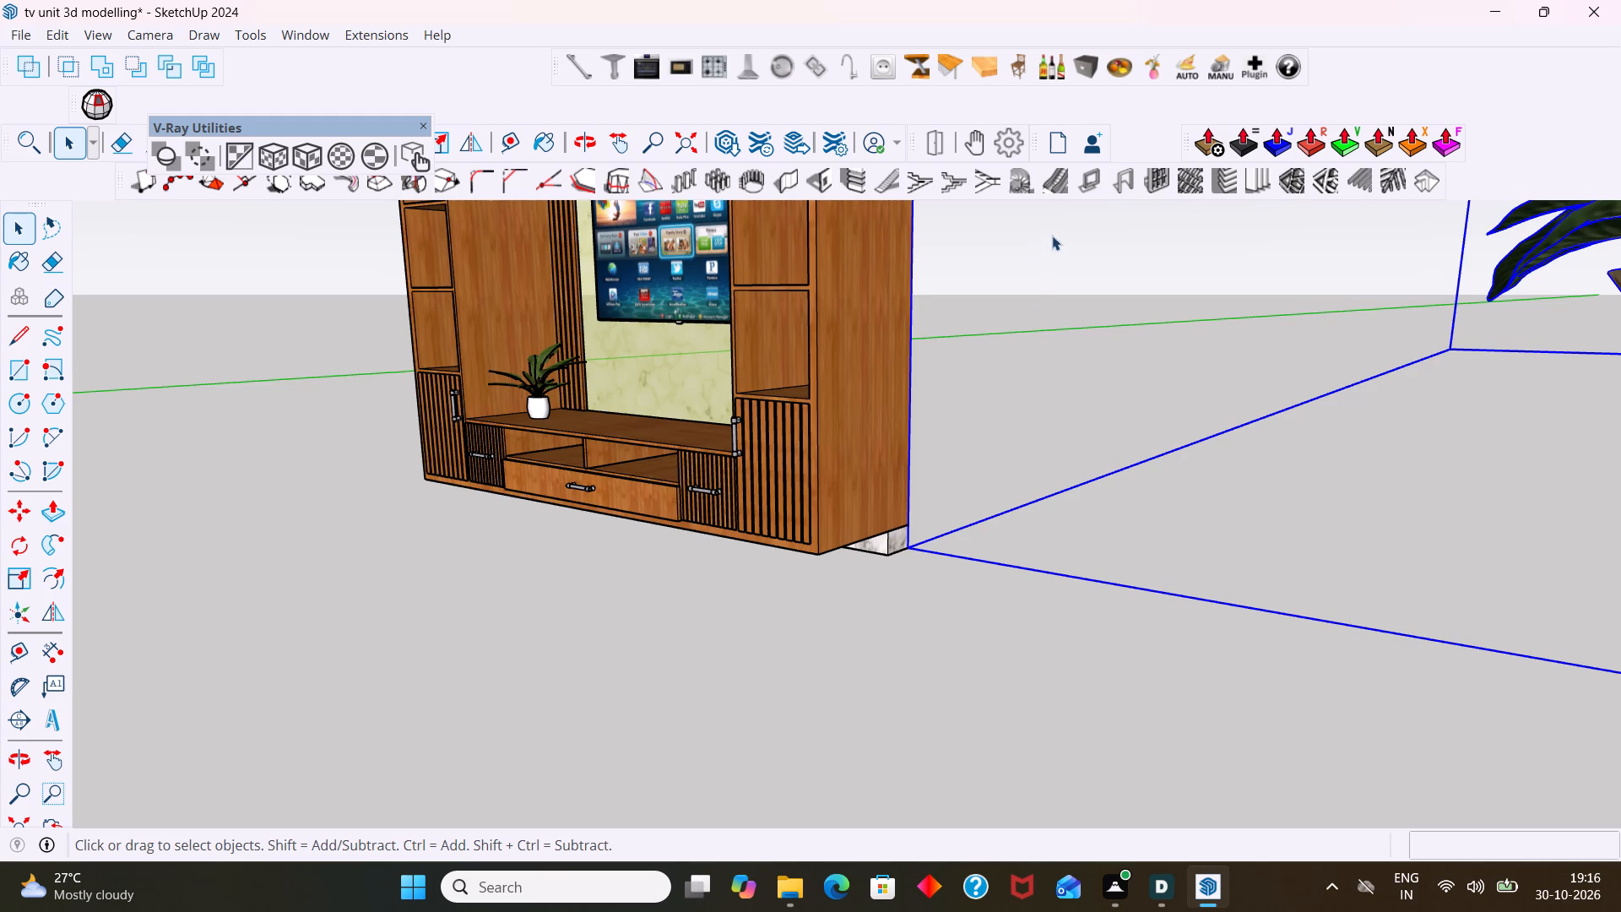
scroll(1071, 138, down, 12)
click(1187, 614)
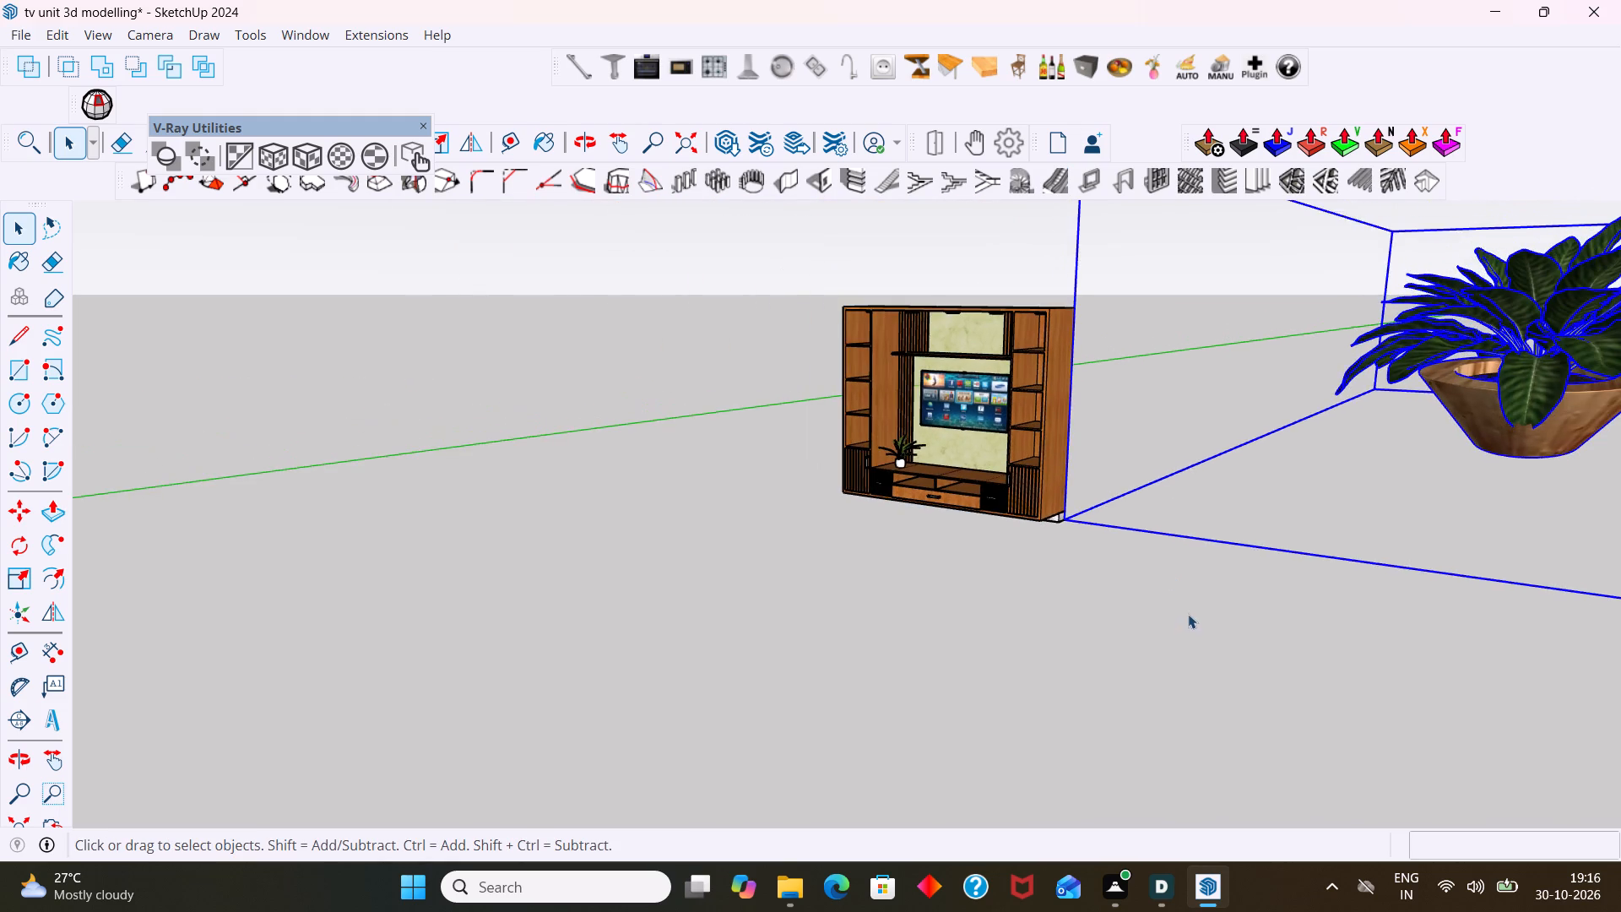
Scale the large potted plant down to about 0.68 along the red axis and about 0.67 along the blue axis.
scroll(1201, 582, down, 8)
middle_drag(1237, 578, 1388, 584)
scroll(1246, 437, up, 2)
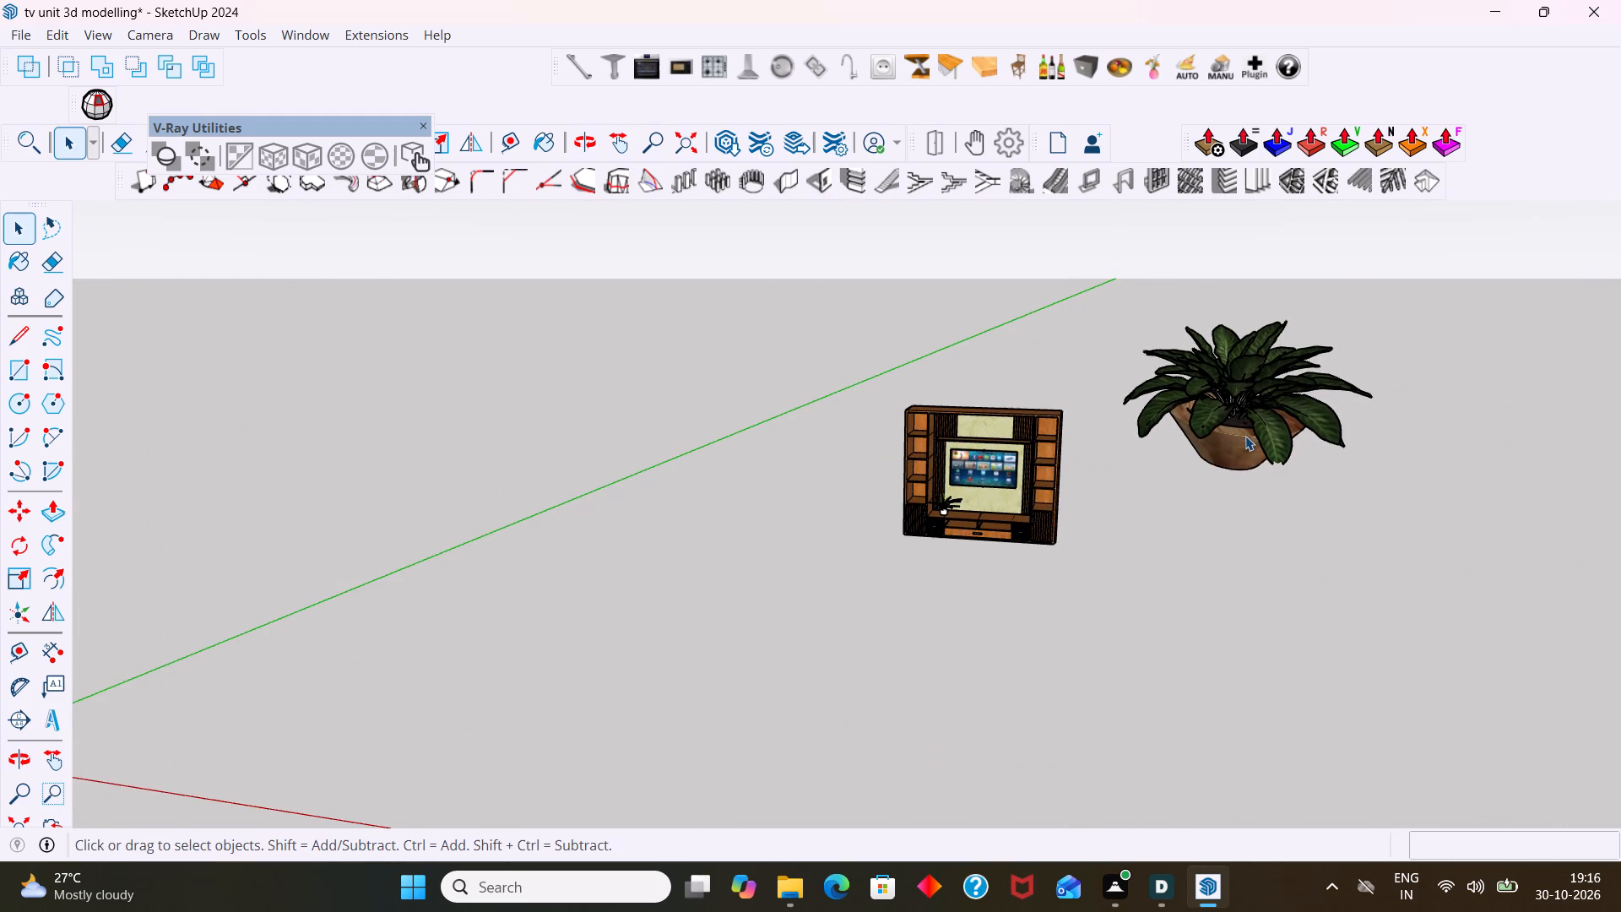
click(1245, 436)
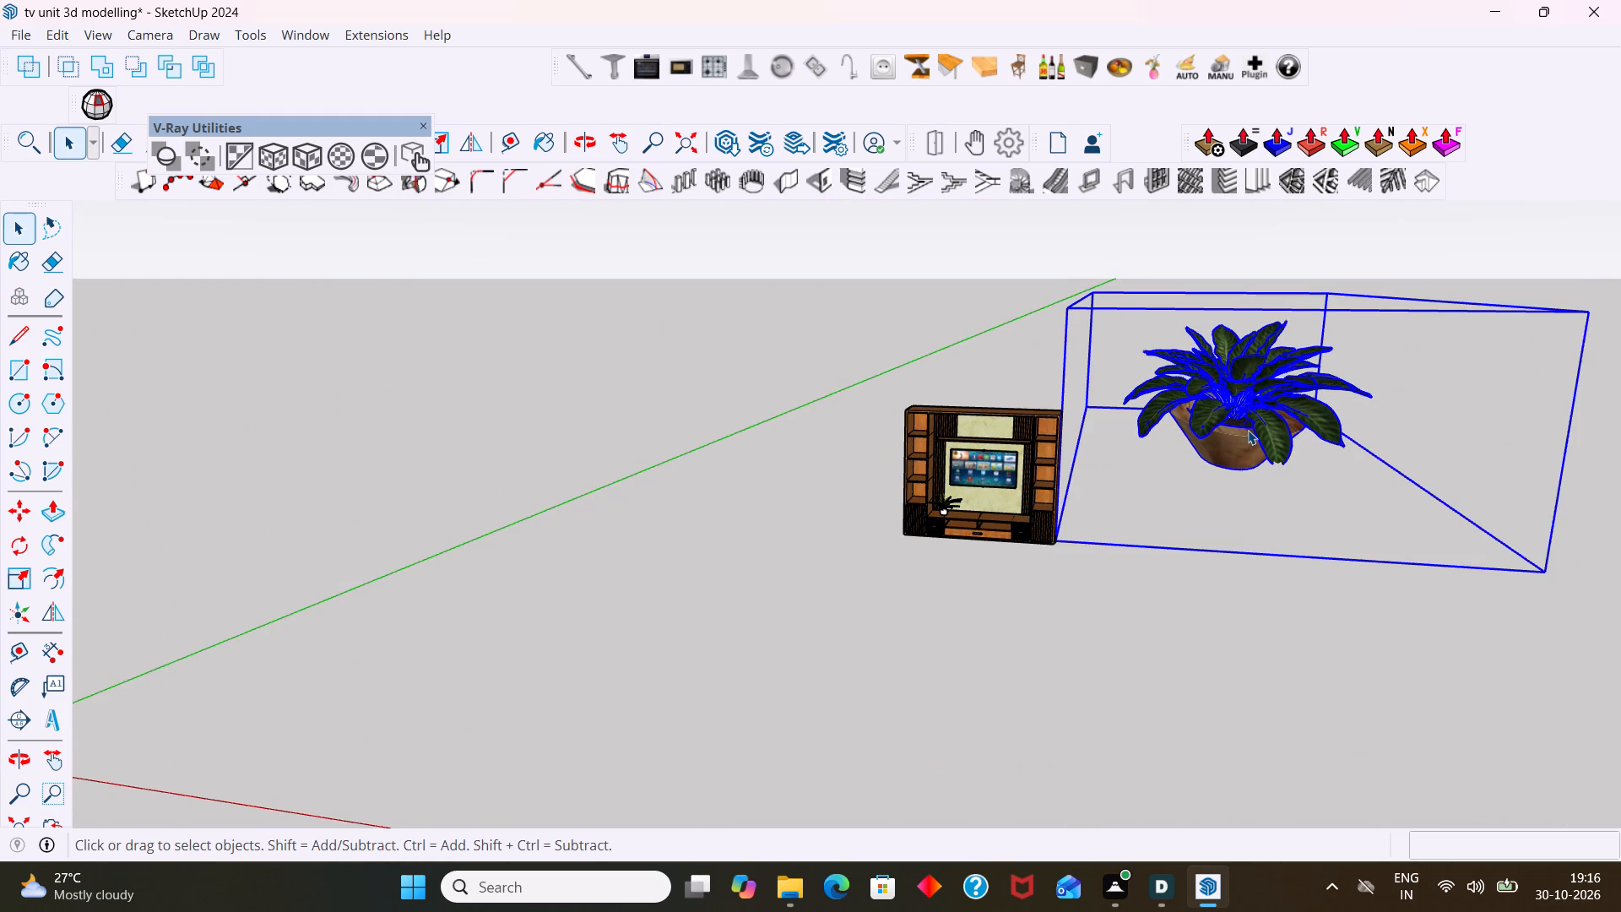
key(s)
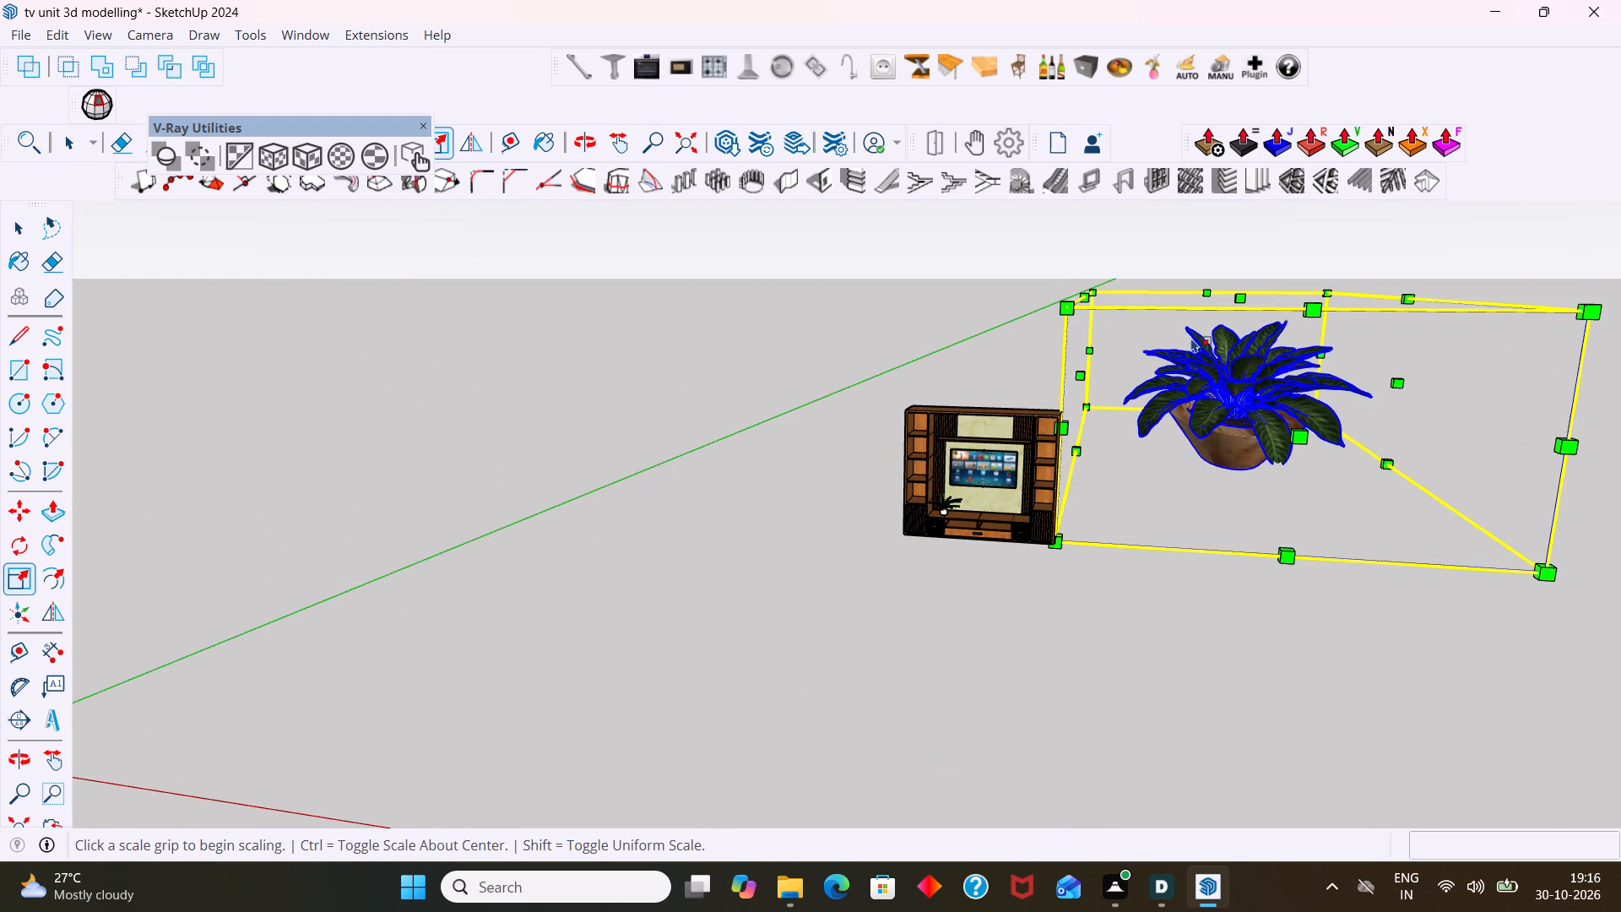
click(1084, 383)
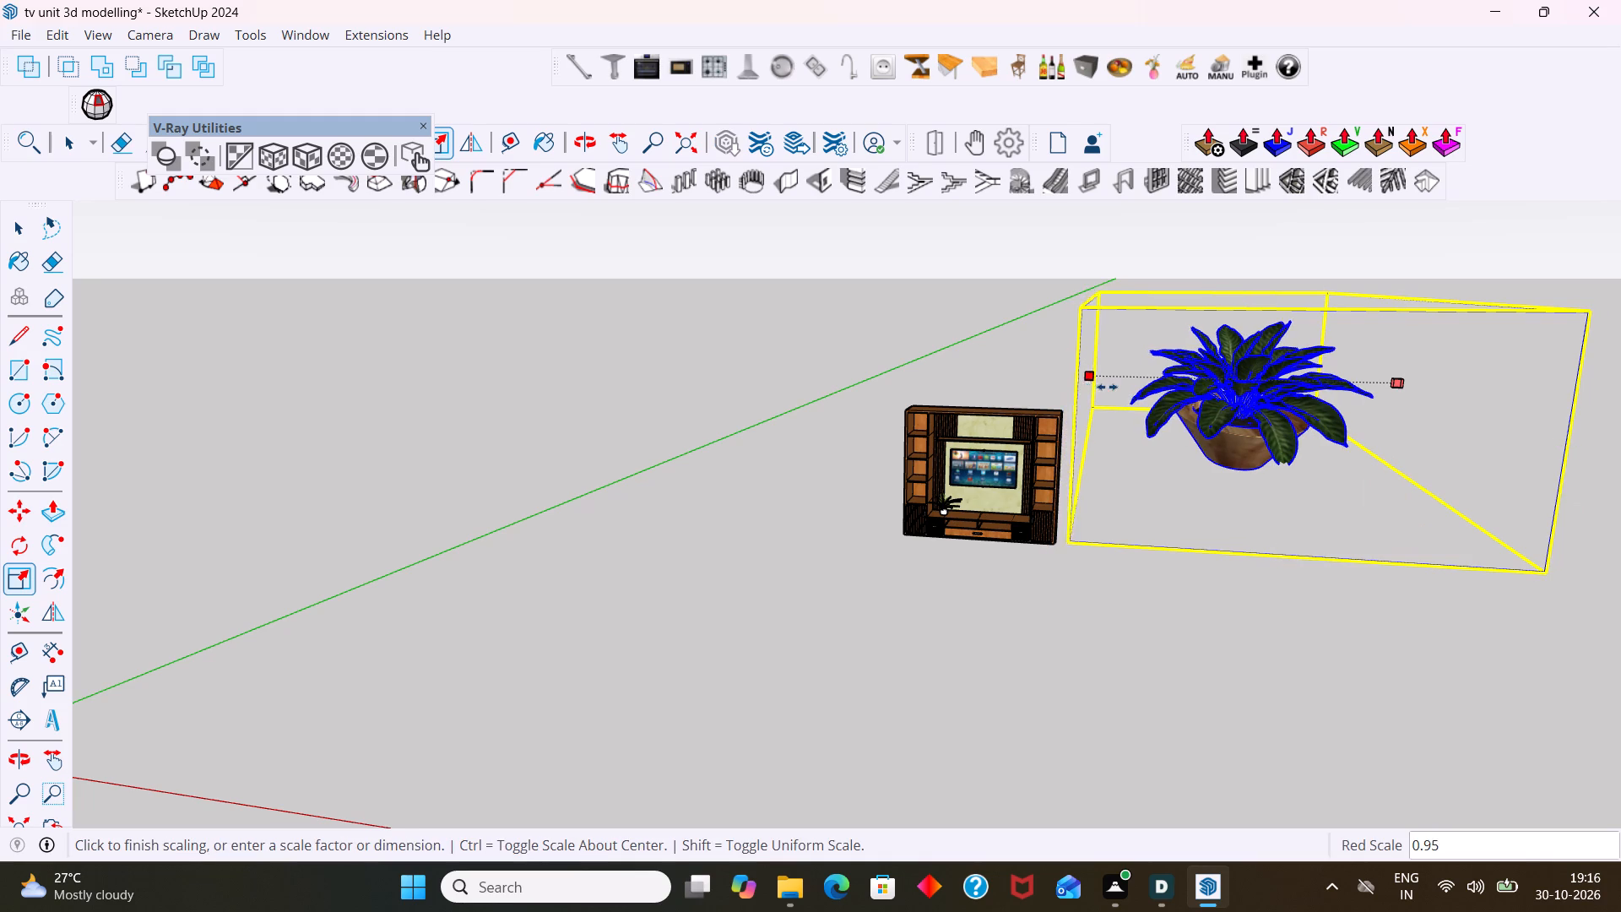
click(1175, 379)
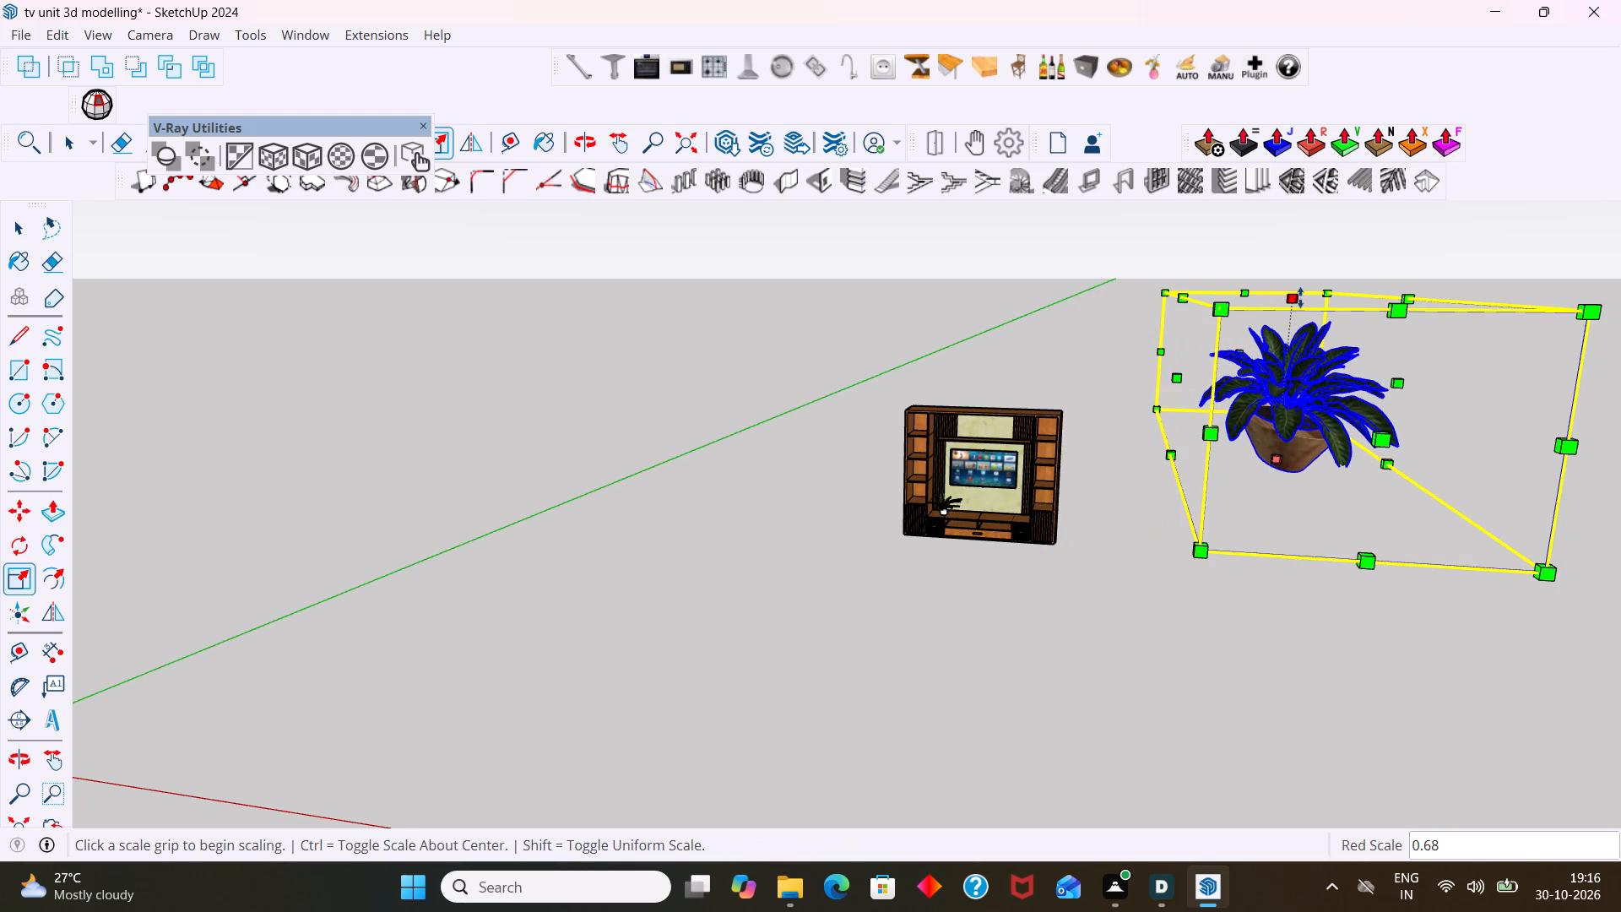
click(1293, 303)
click(1293, 356)
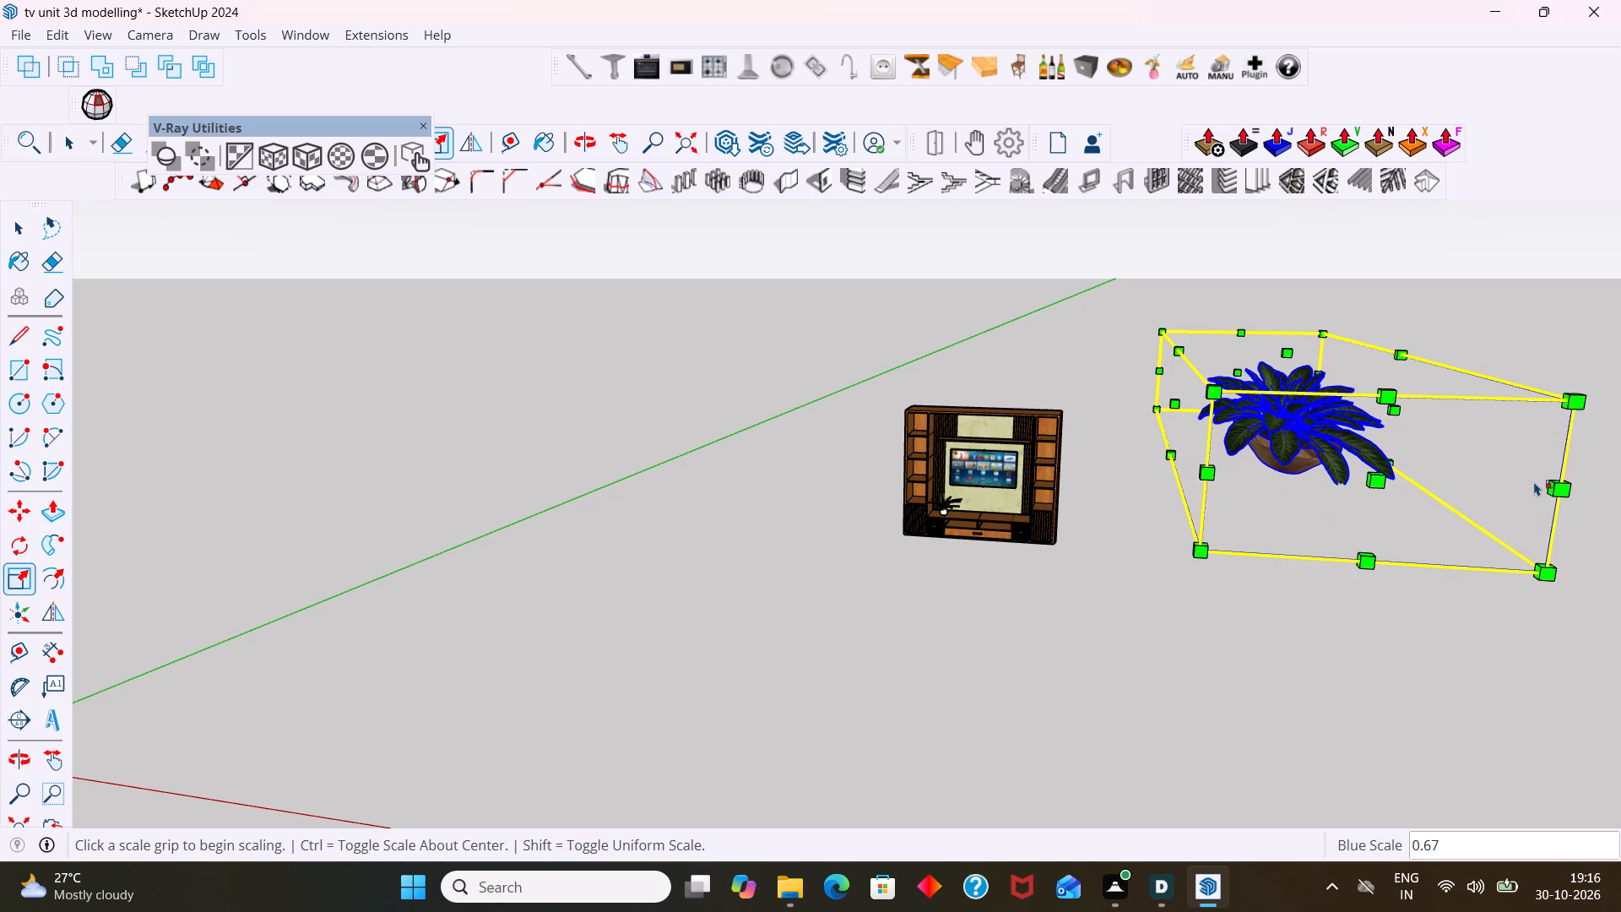
Shrink the plant further to about 0.53 along the red axis and about 0.33 along the green axis.
middle_drag(1456, 480, 1273, 460)
scroll(1275, 449, down, 5)
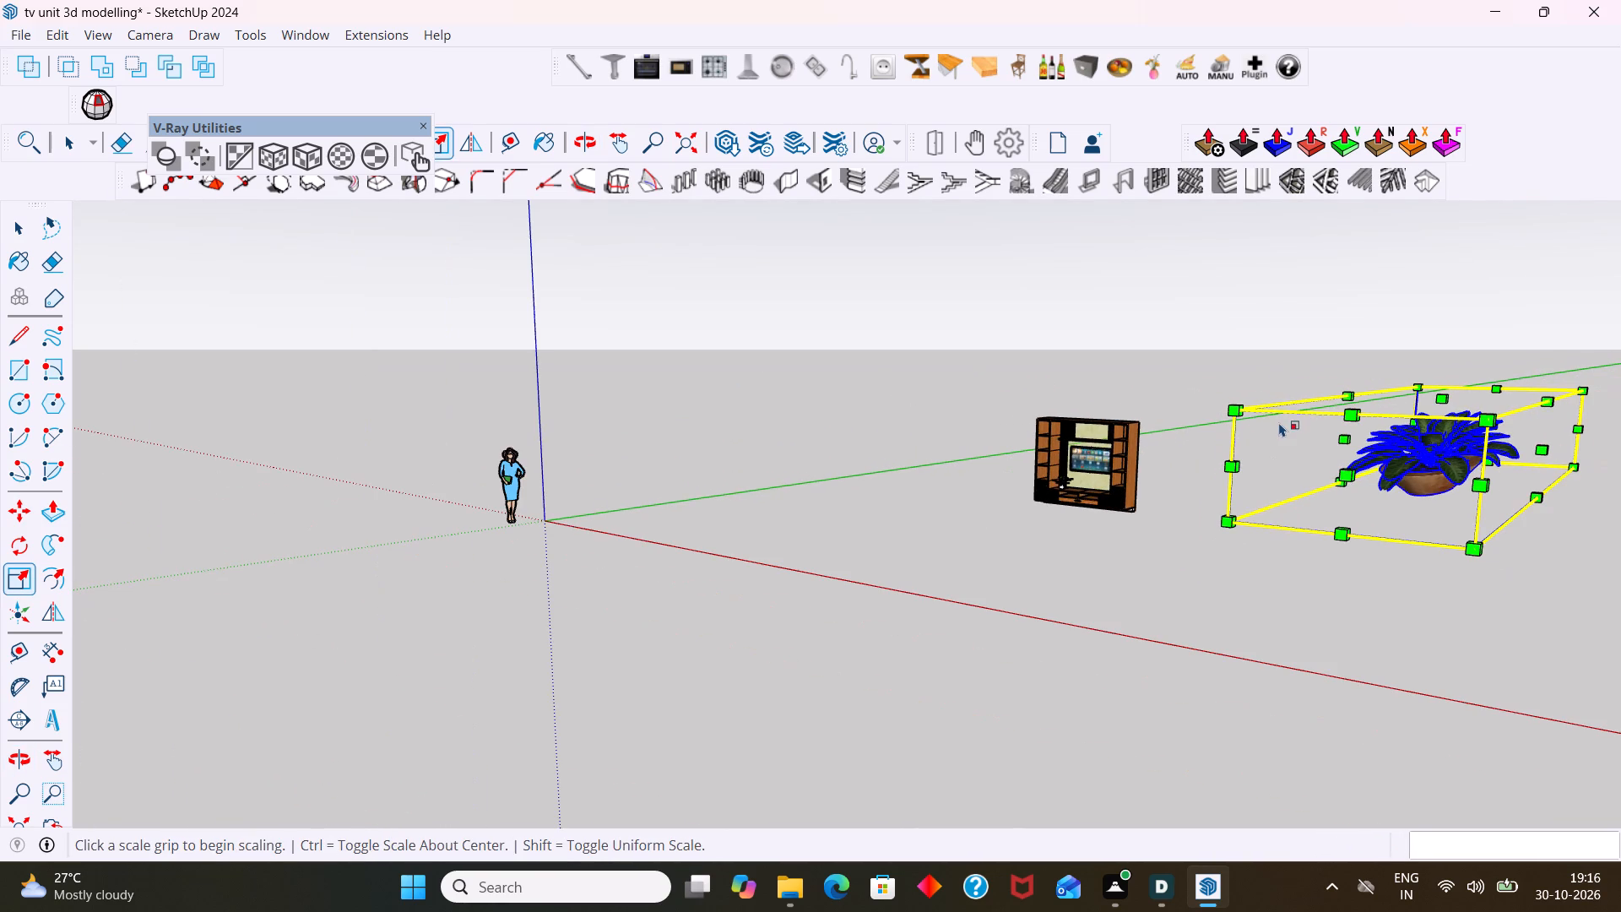
shift+middle_drag(1288, 399, 1096, 387)
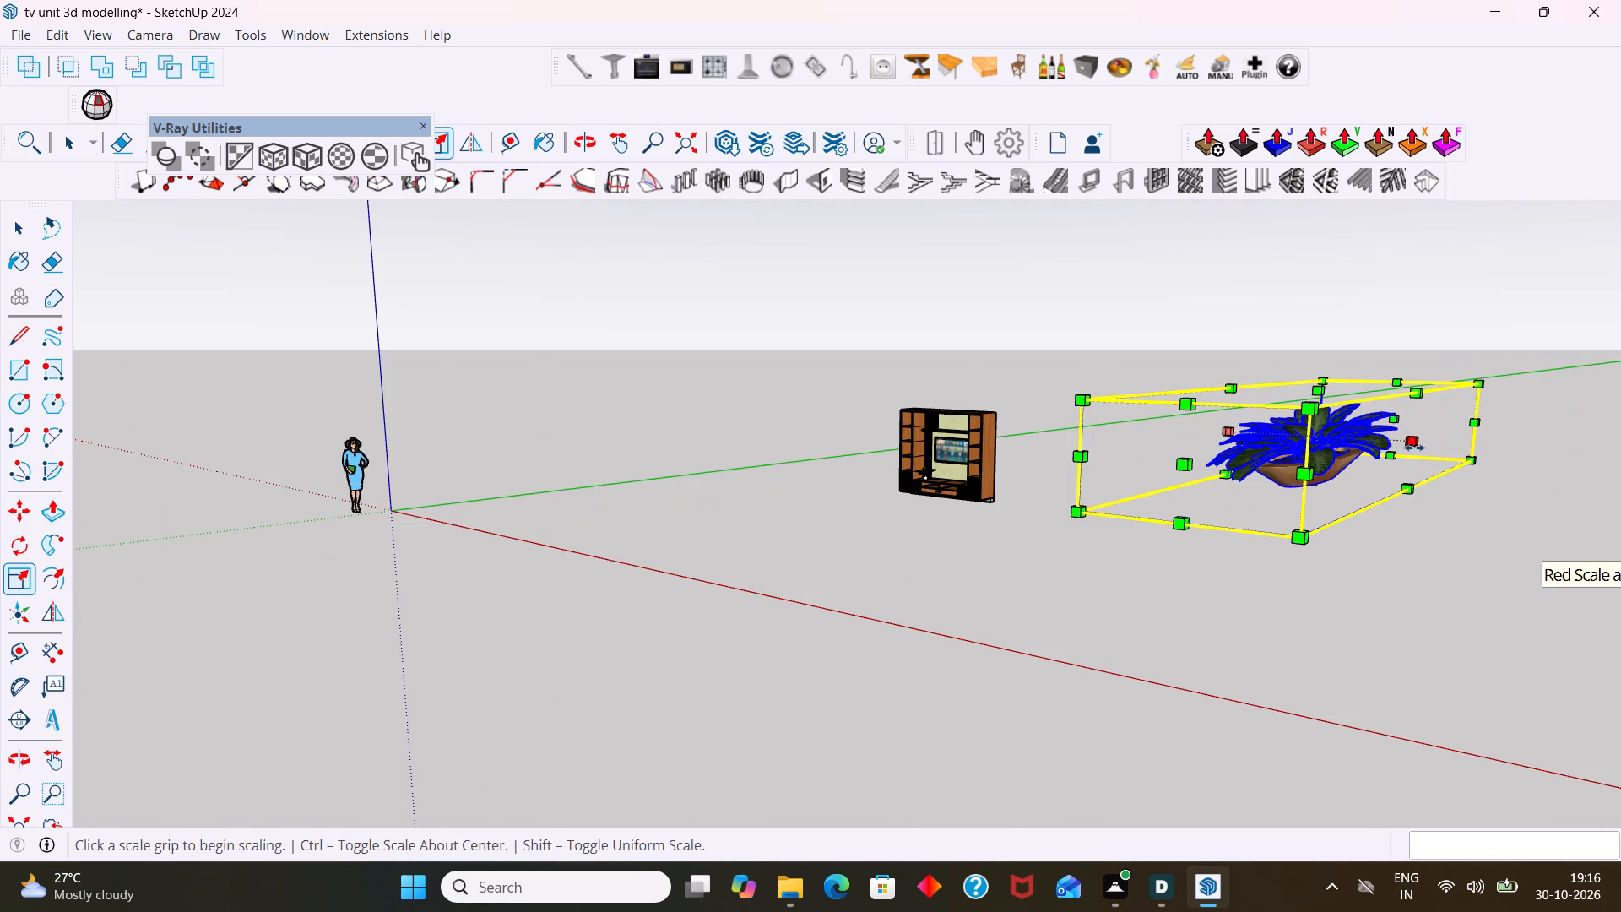
click(1414, 448)
click(1313, 452)
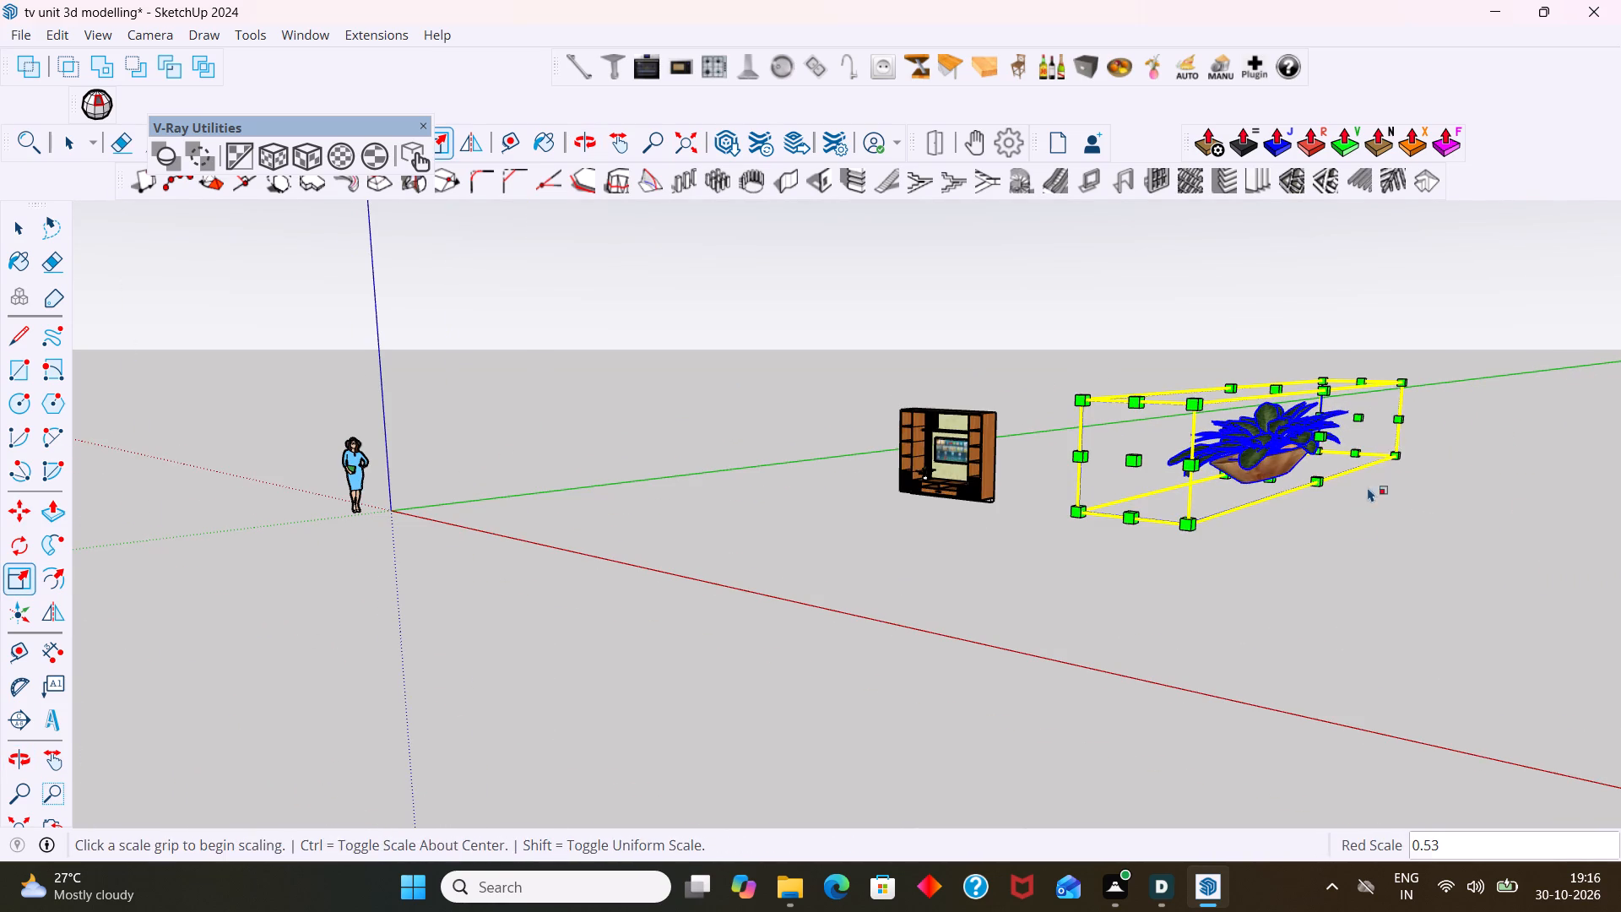
middle_drag(1357, 524, 1328, 539)
click(1400, 404)
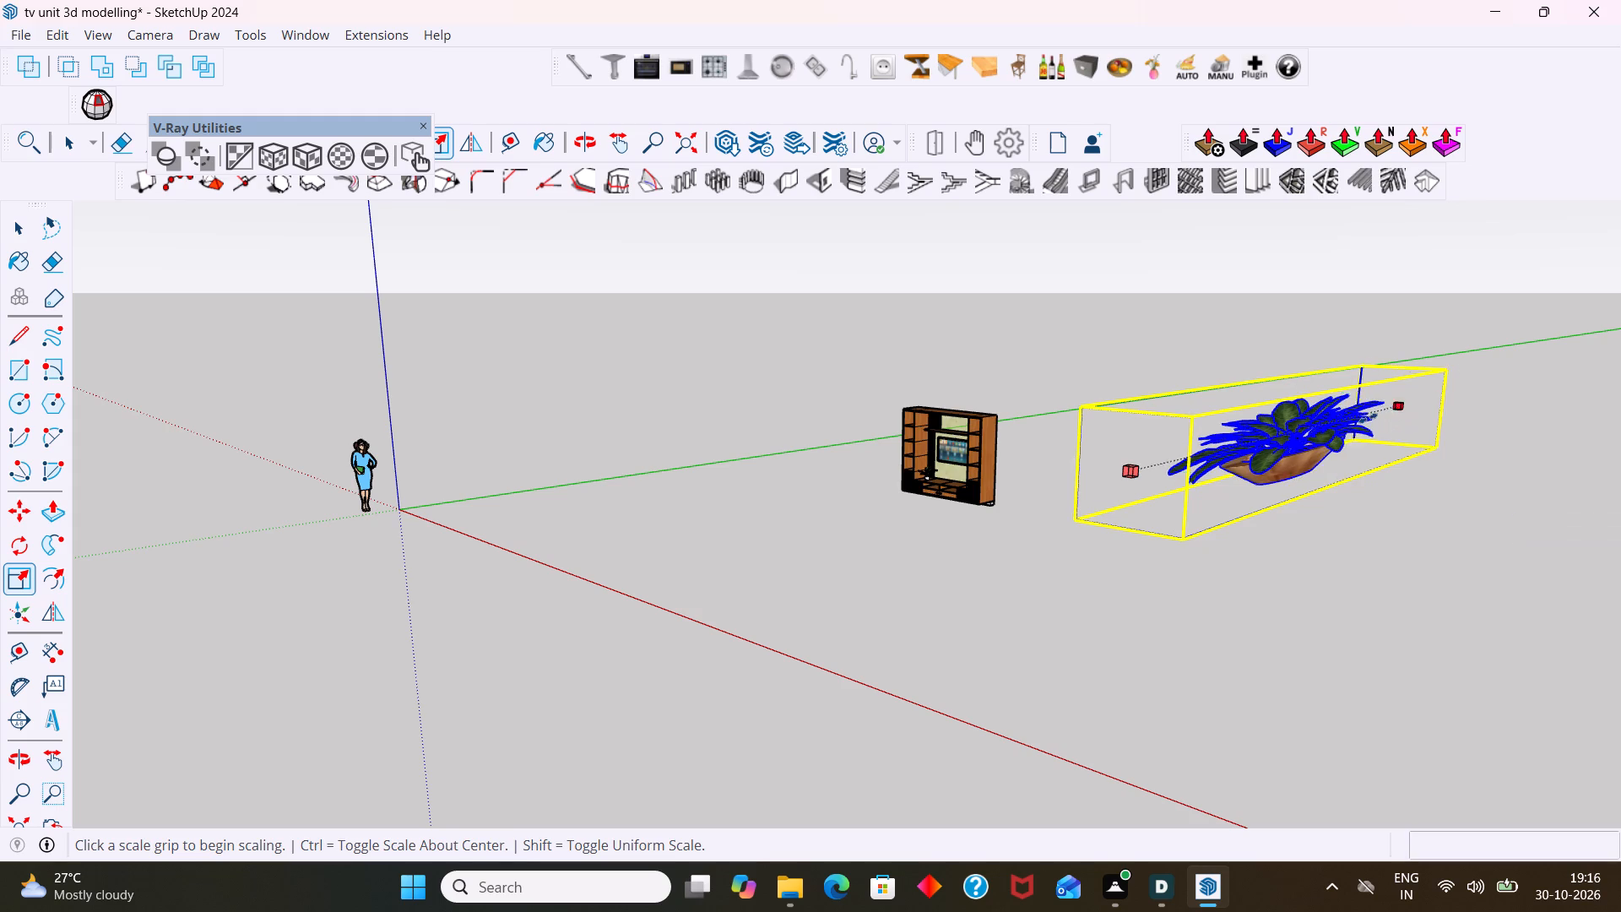
click(1251, 474)
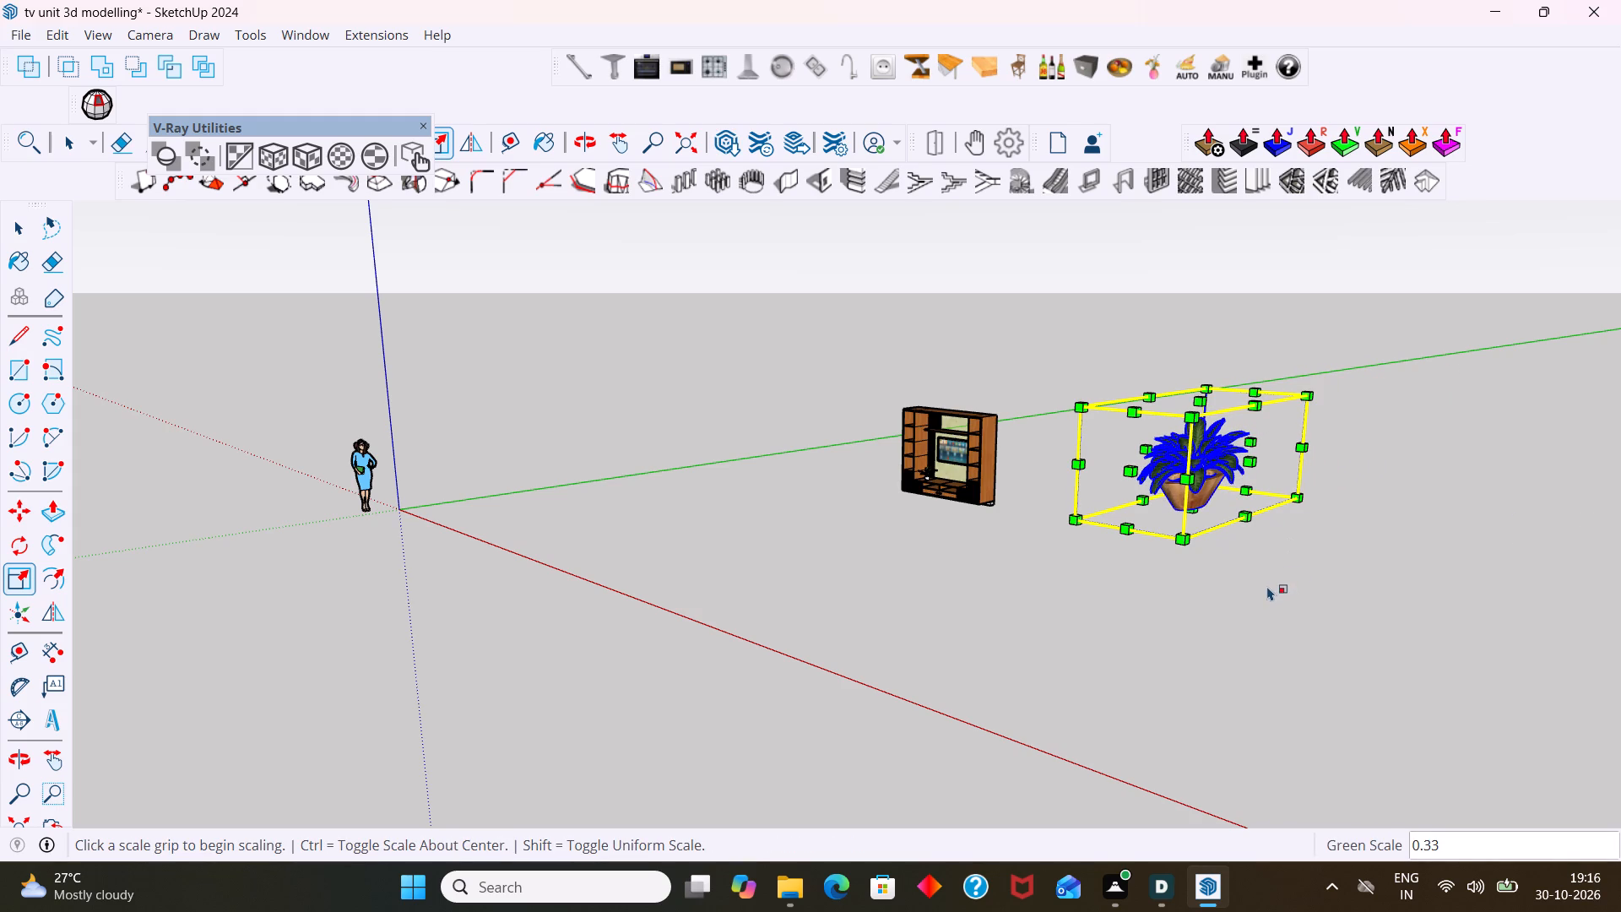
key(space)
click(1276, 586)
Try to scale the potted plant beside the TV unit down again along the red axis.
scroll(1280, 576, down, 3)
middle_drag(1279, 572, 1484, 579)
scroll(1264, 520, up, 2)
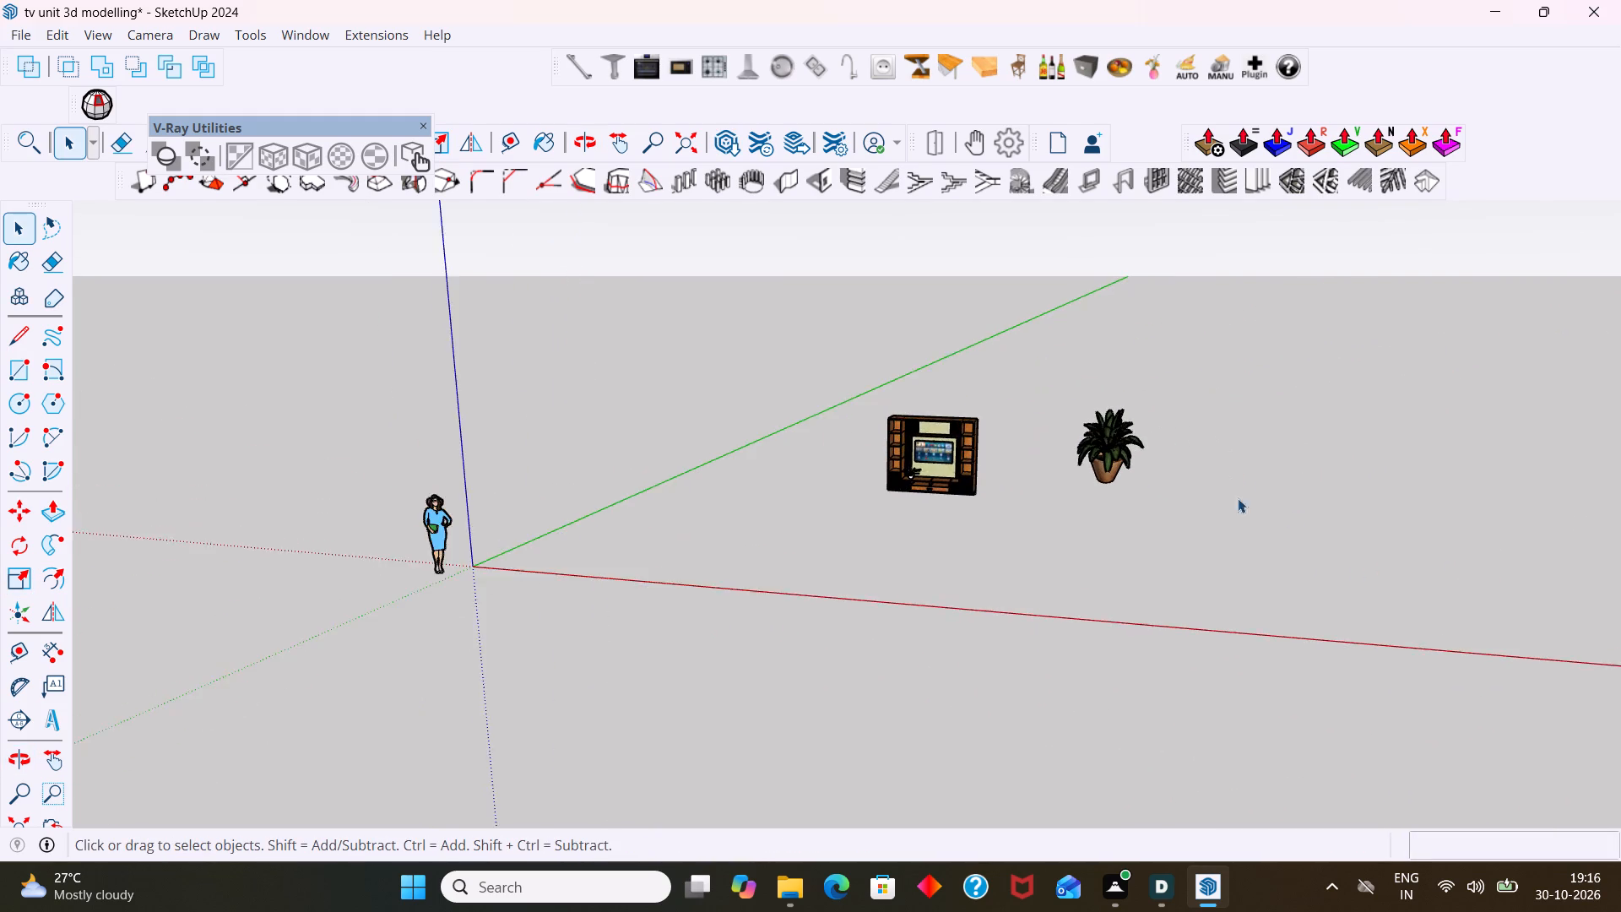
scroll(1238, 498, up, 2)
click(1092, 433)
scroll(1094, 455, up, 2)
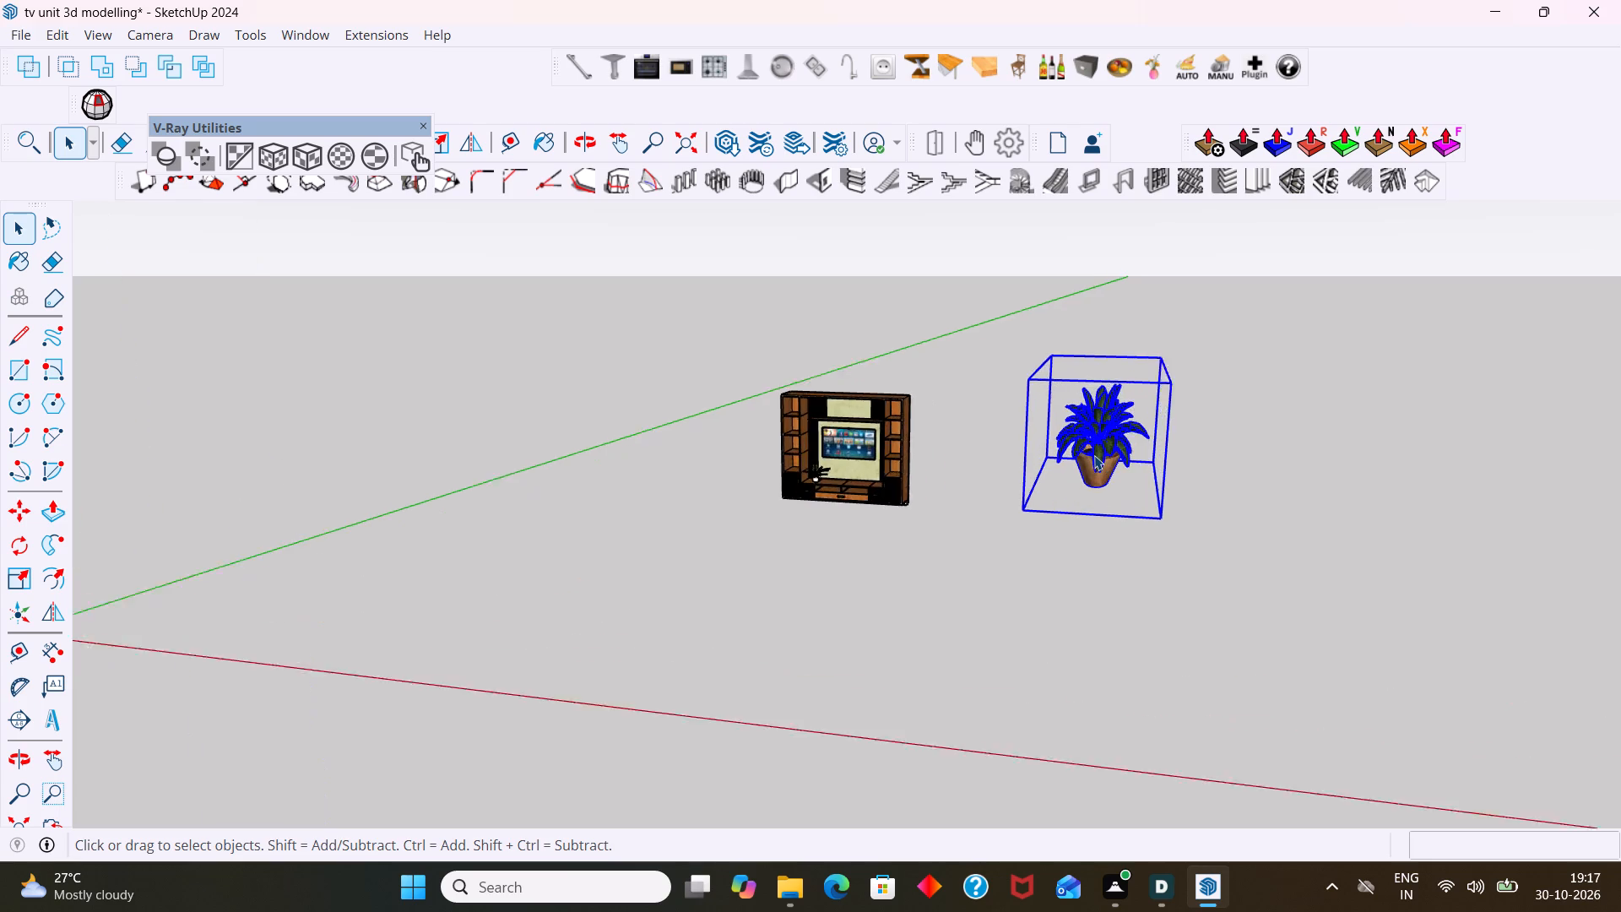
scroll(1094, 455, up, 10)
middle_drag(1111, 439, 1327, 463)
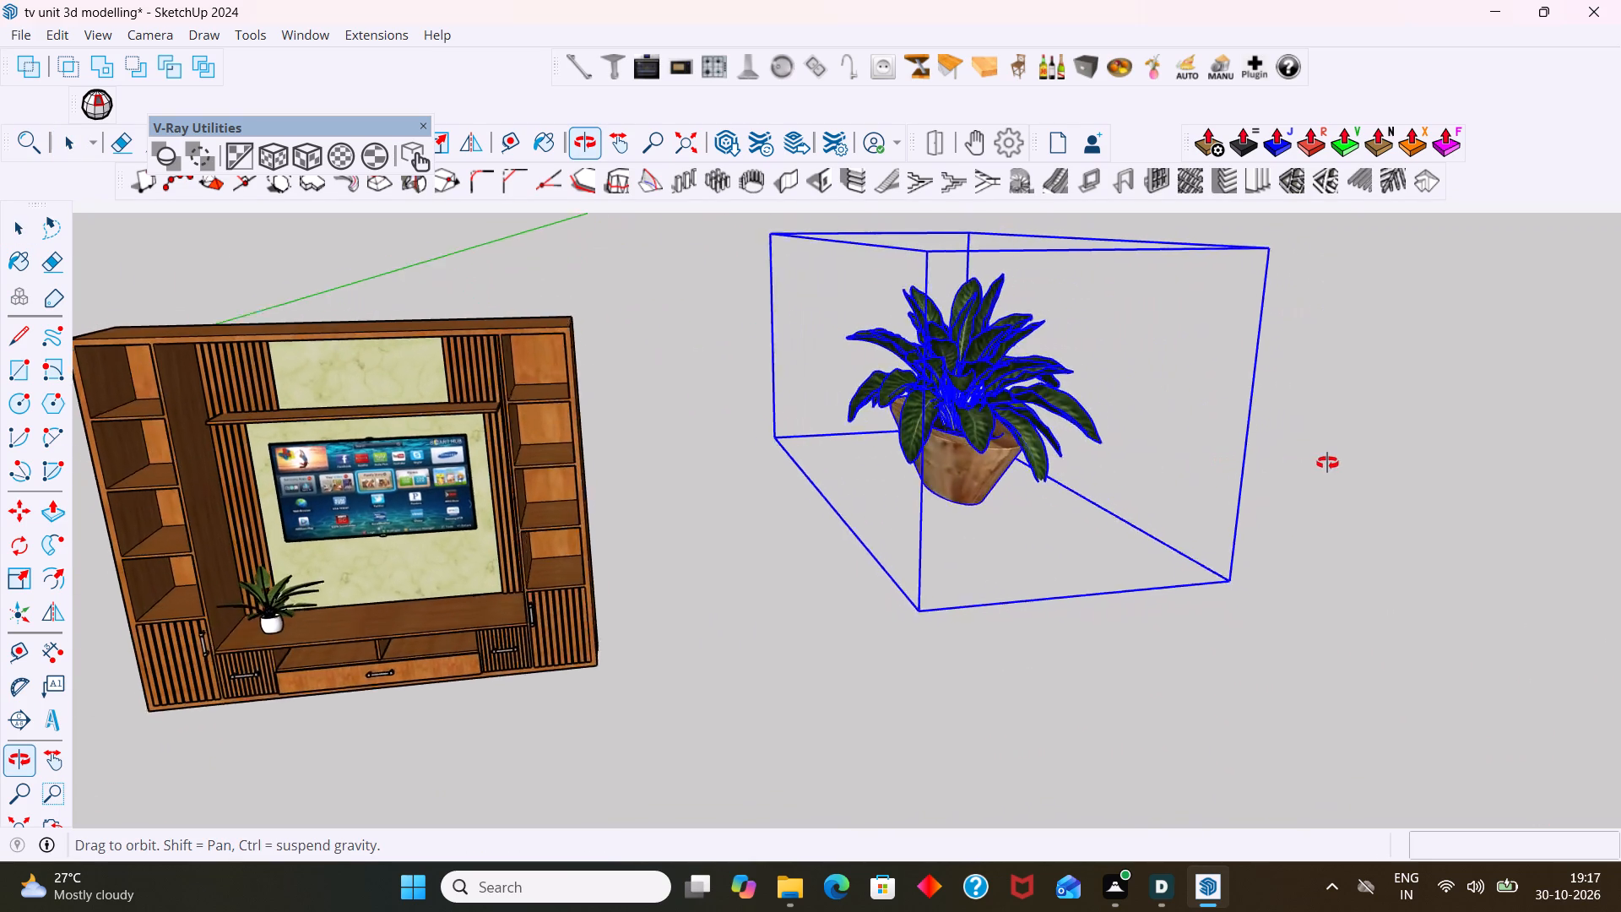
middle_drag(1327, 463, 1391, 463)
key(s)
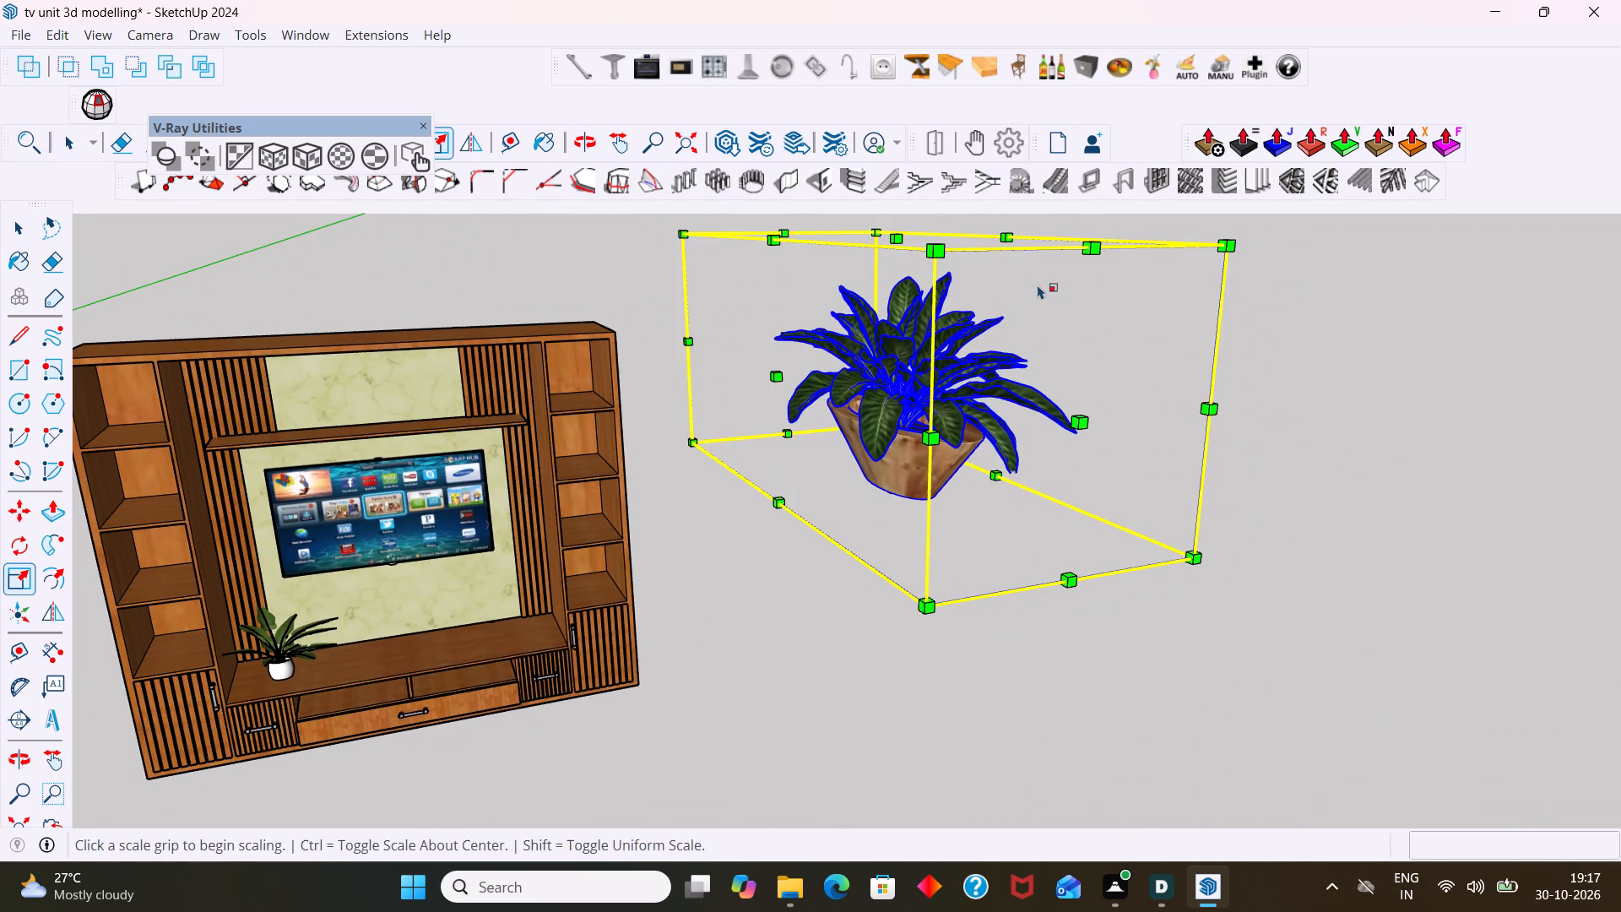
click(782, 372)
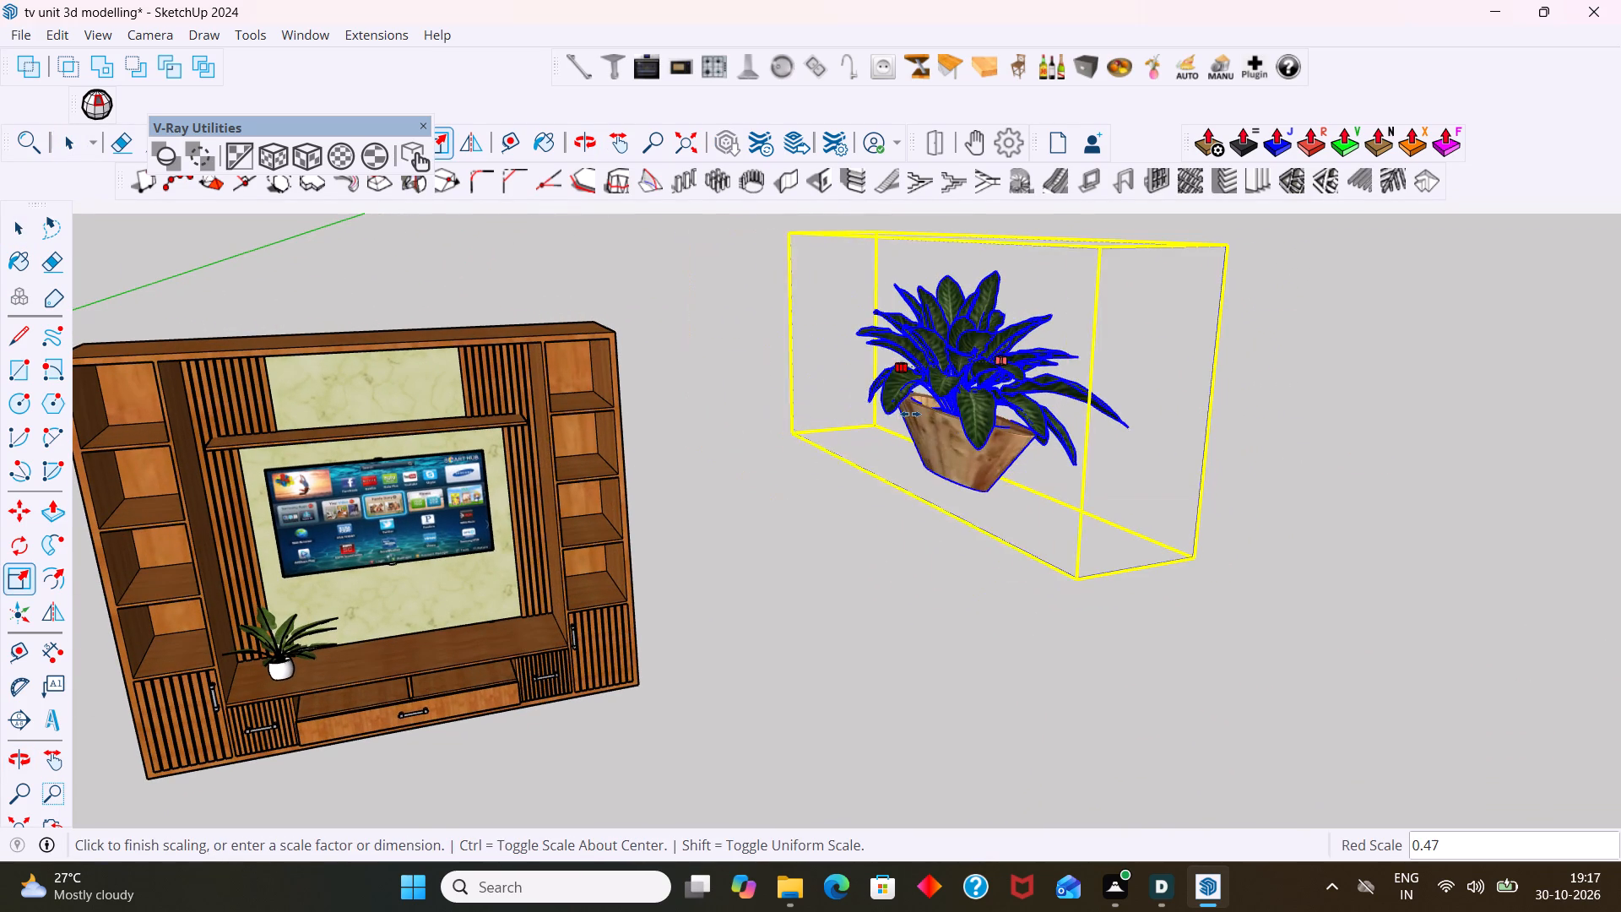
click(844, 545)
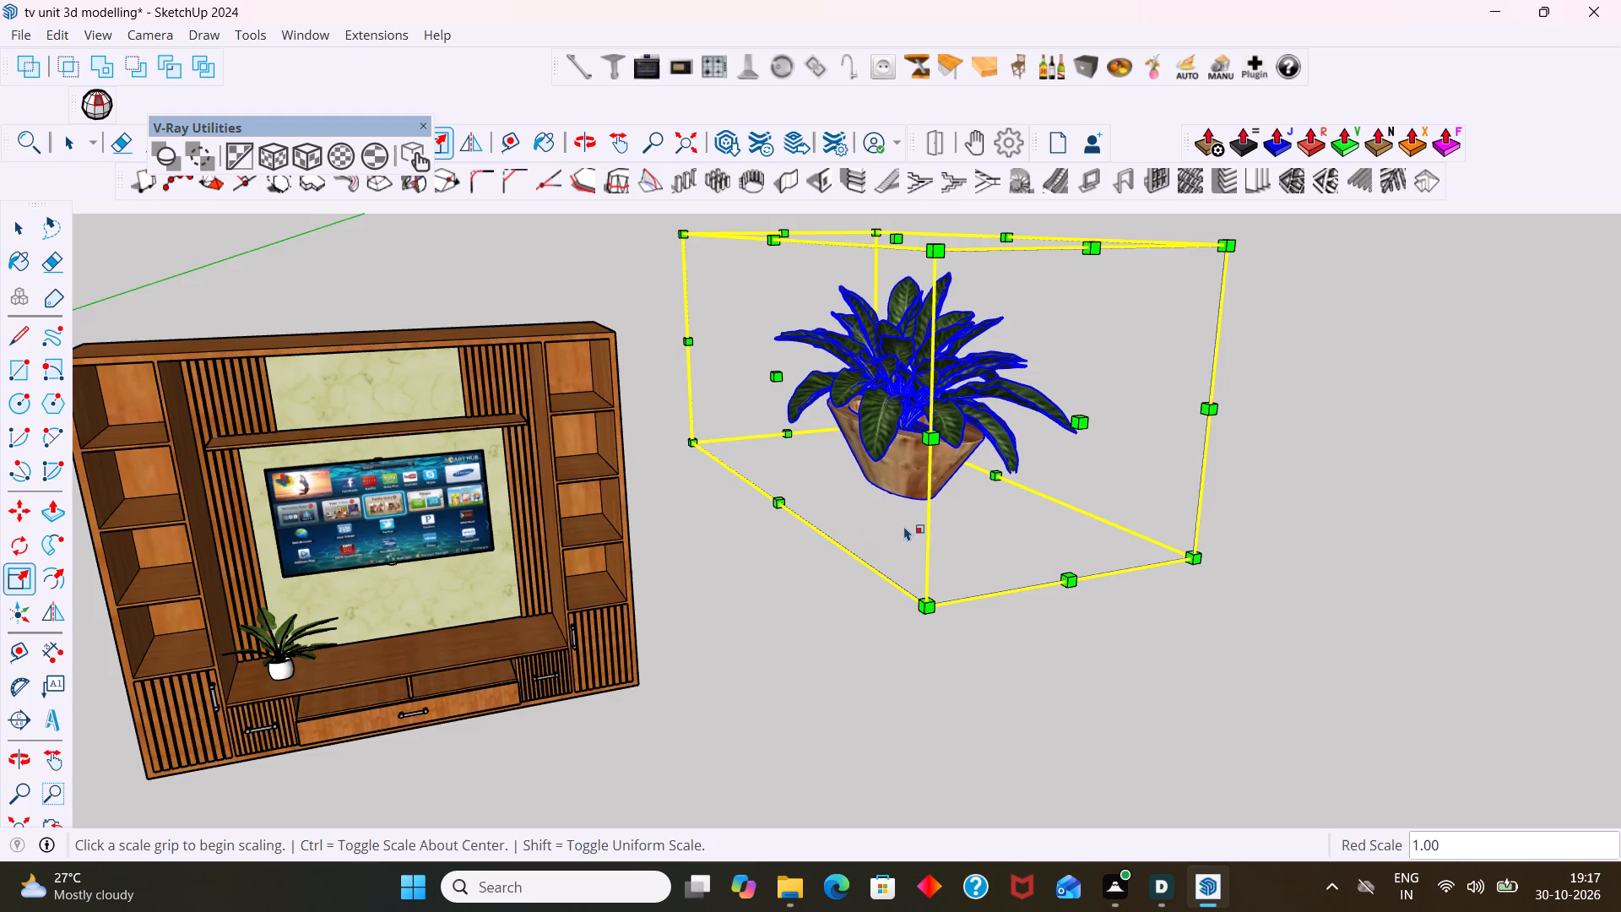
Scale the plant to about 0.33 along the green axis and reduce its height along the blue axis.
middle_drag(886, 531, 605, 470)
scroll(907, 490, down, 6)
middle_drag(1162, 613, 915, 594)
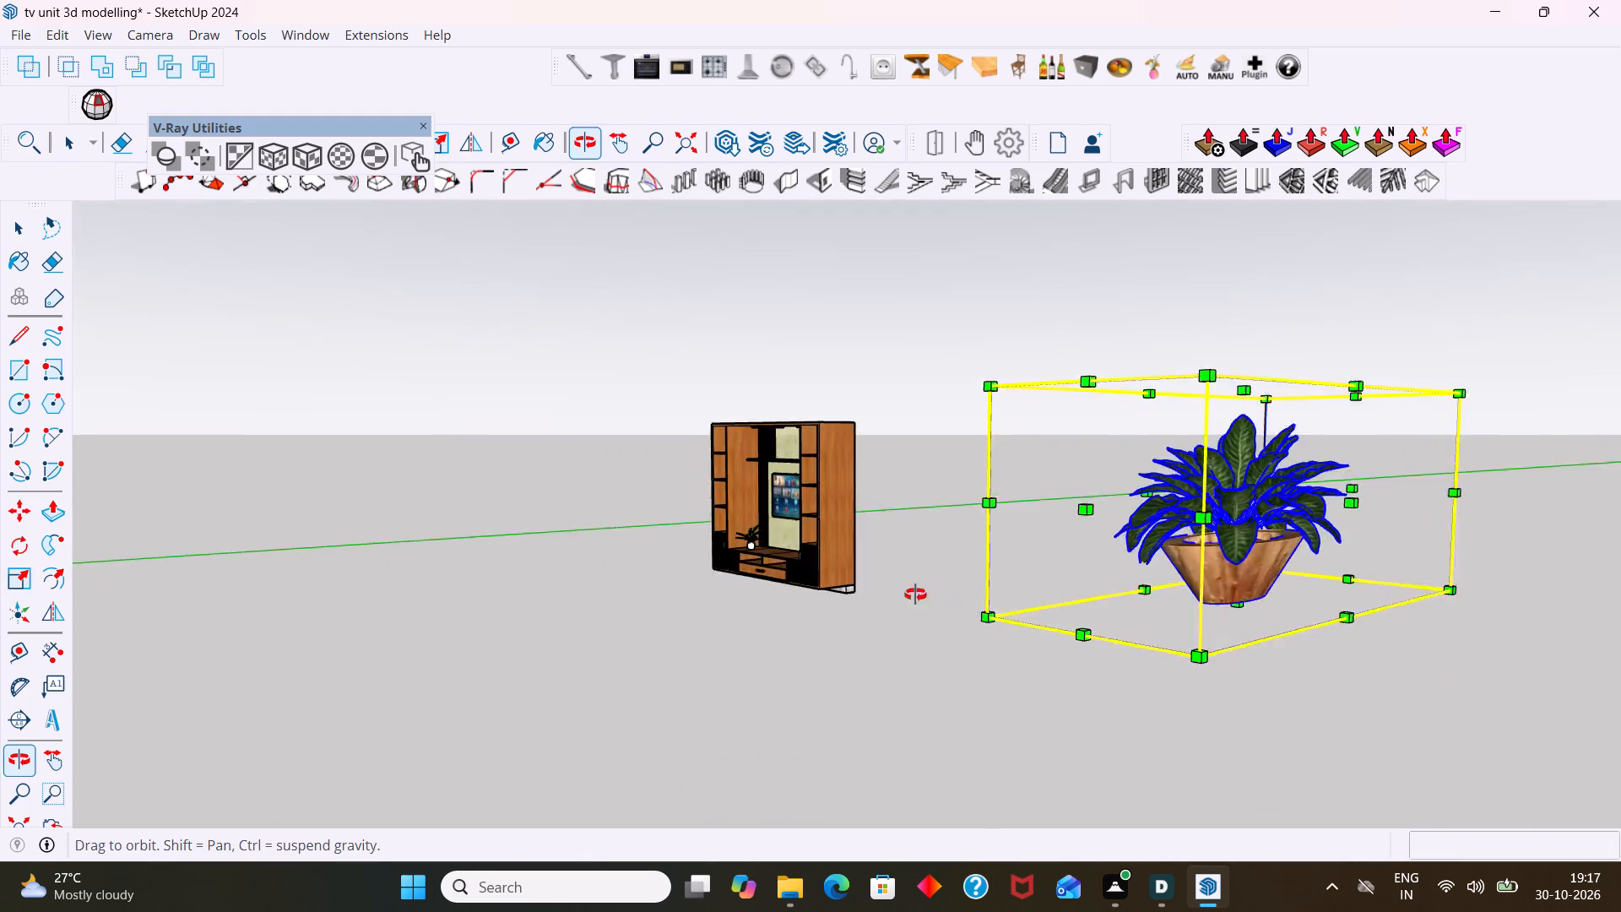
middle_drag(915, 594, 844, 649)
click(1432, 503)
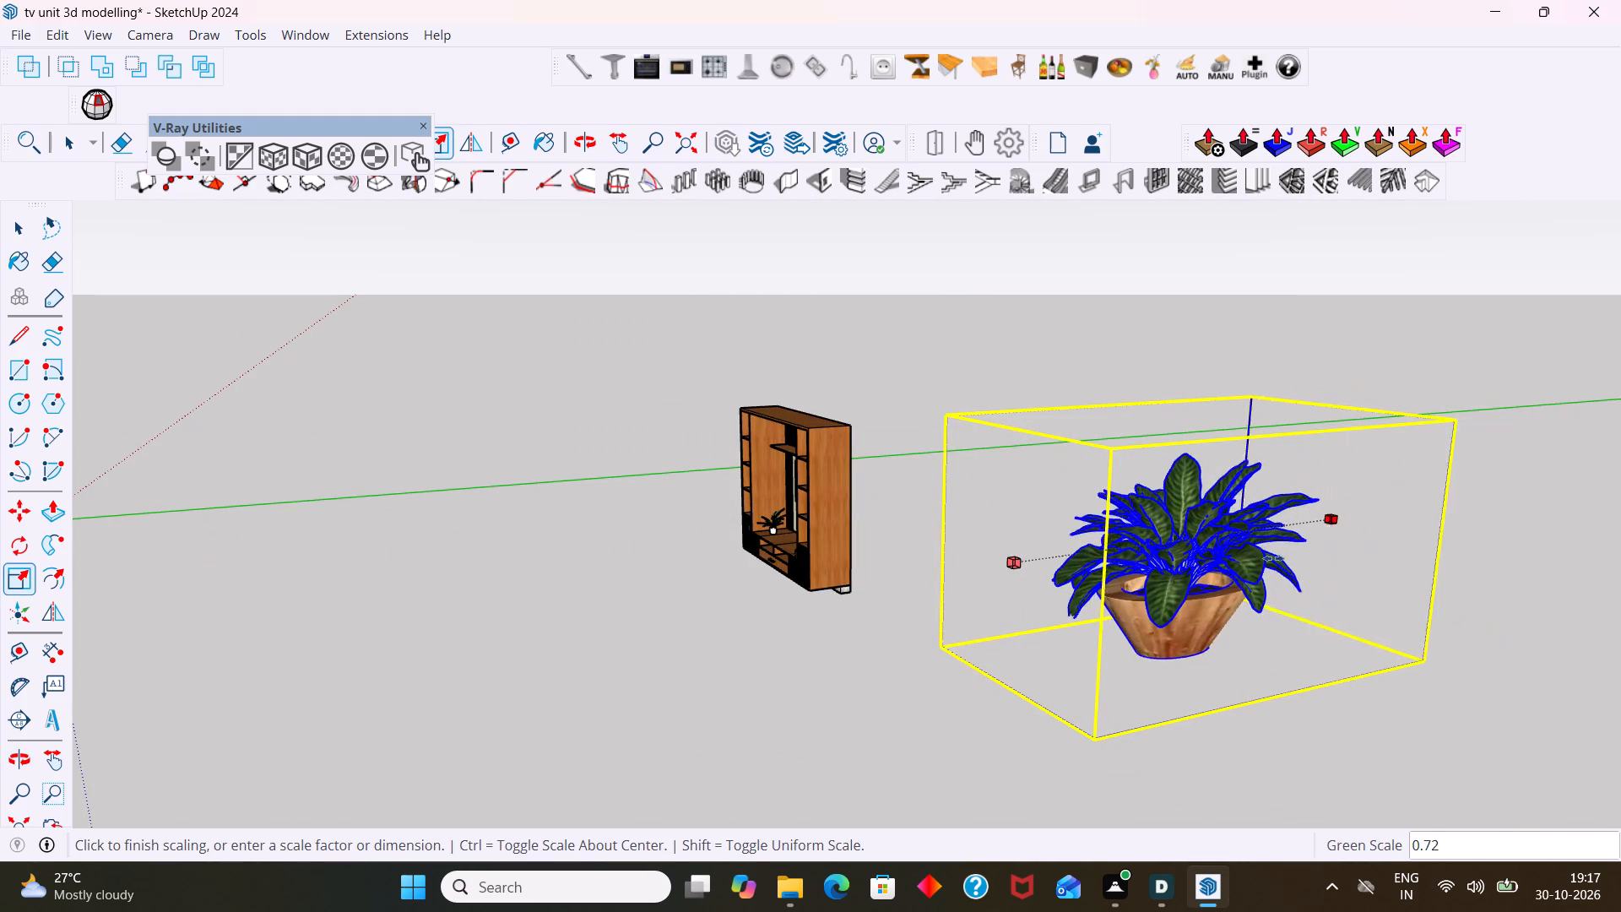
click(1173, 565)
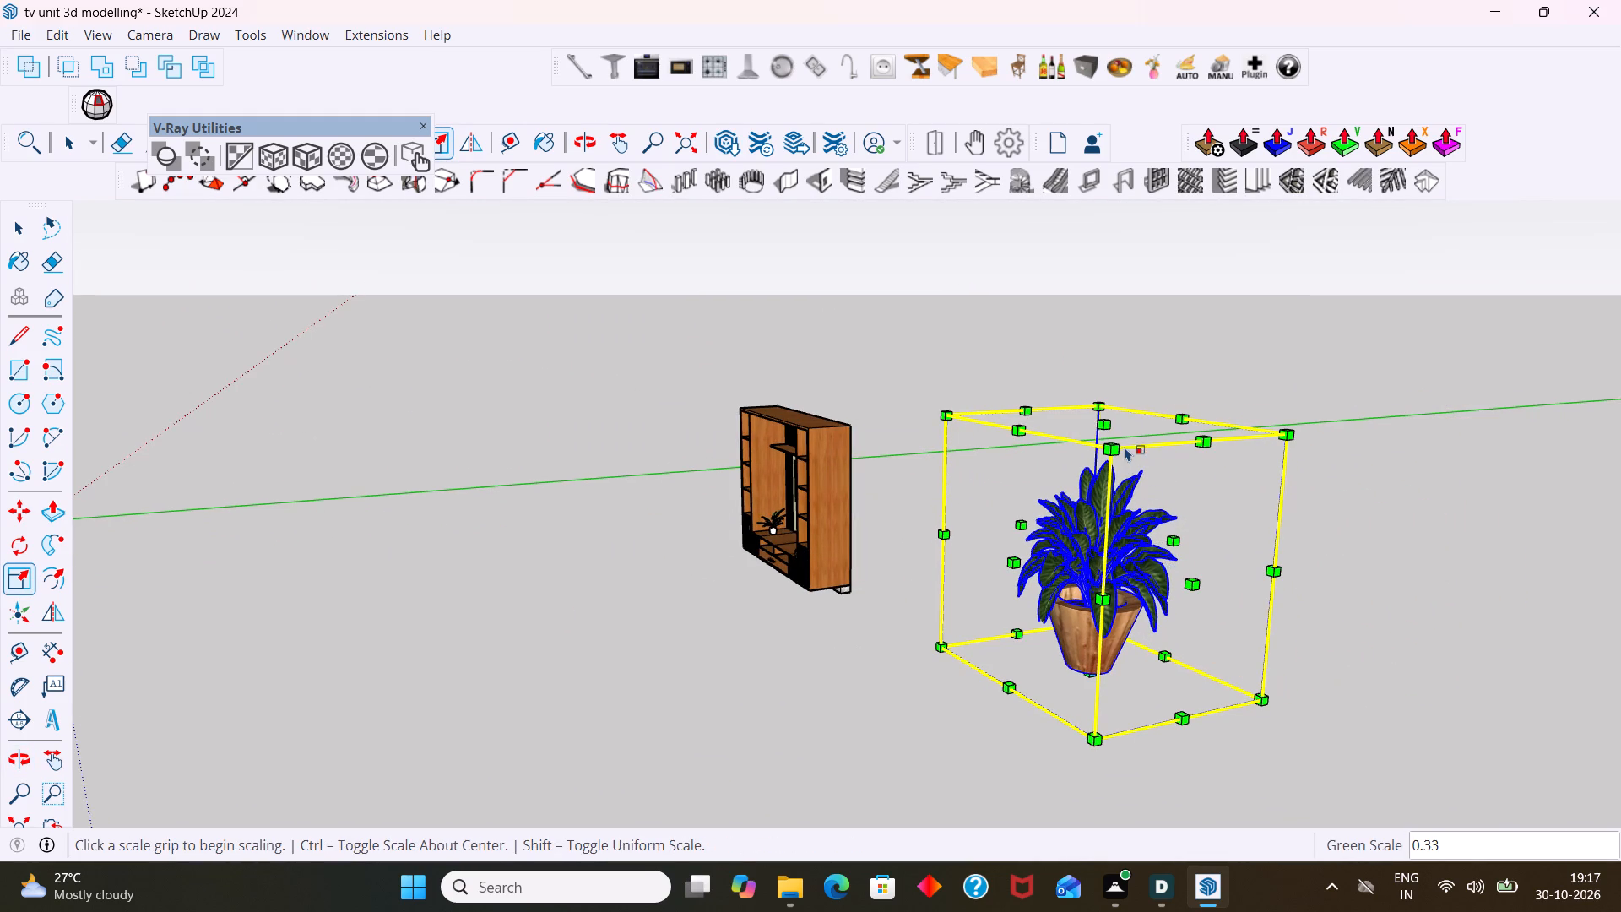
click(1100, 420)
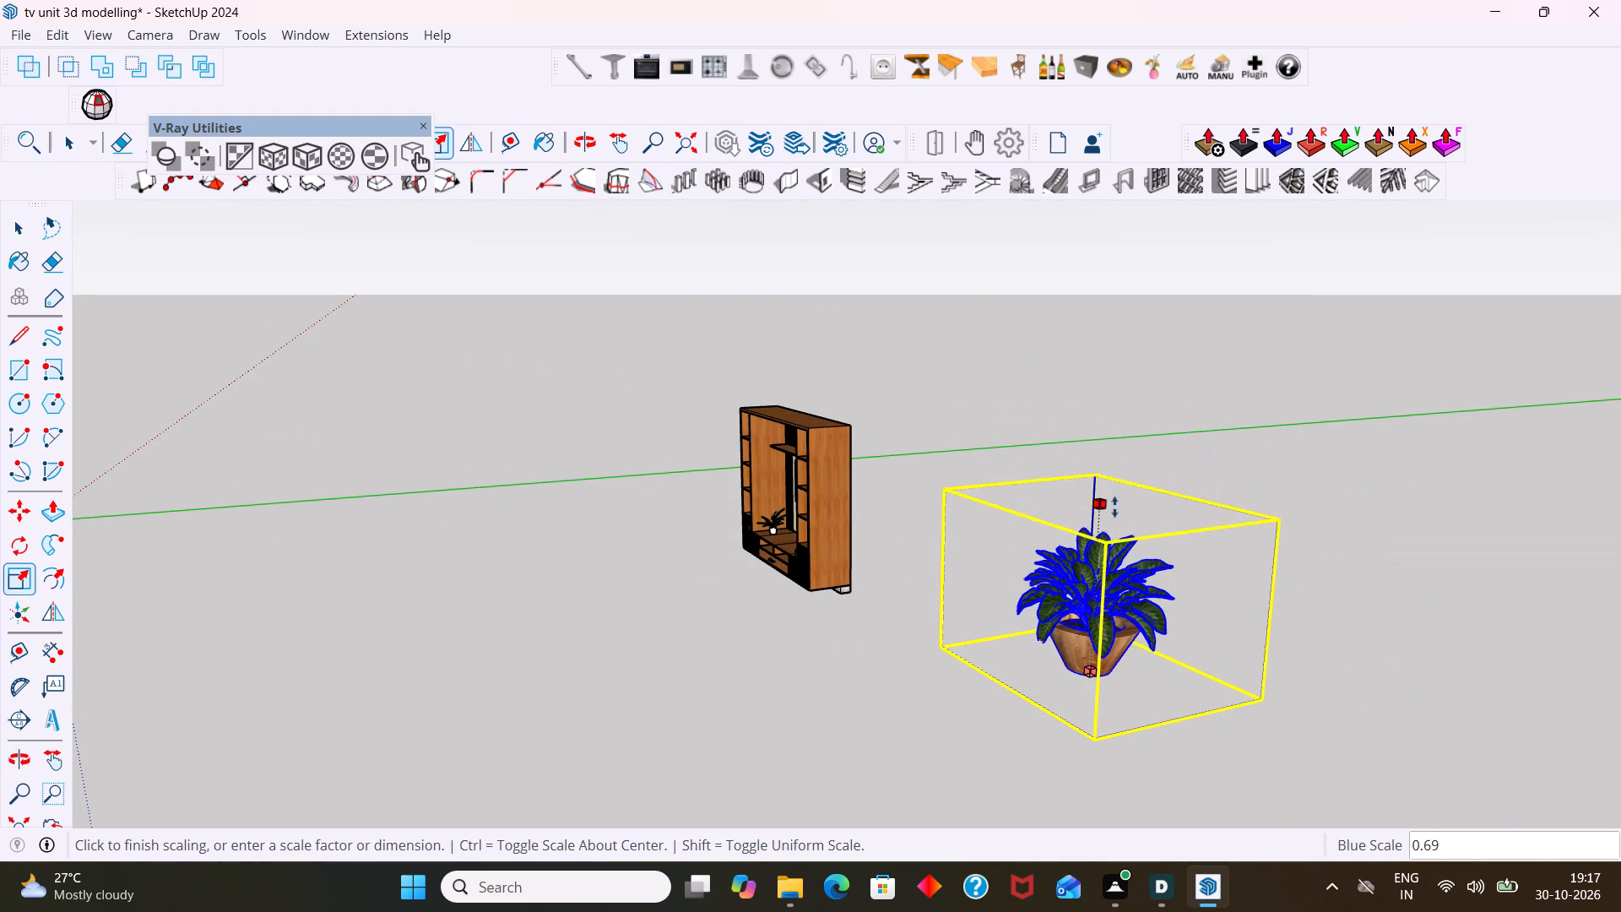
click(1116, 532)
Scale the plant to about 0.69 along the red axis, lower it along blue, and narrow it again to about 0.70 along red.
middle_drag(1082, 660, 1271, 679)
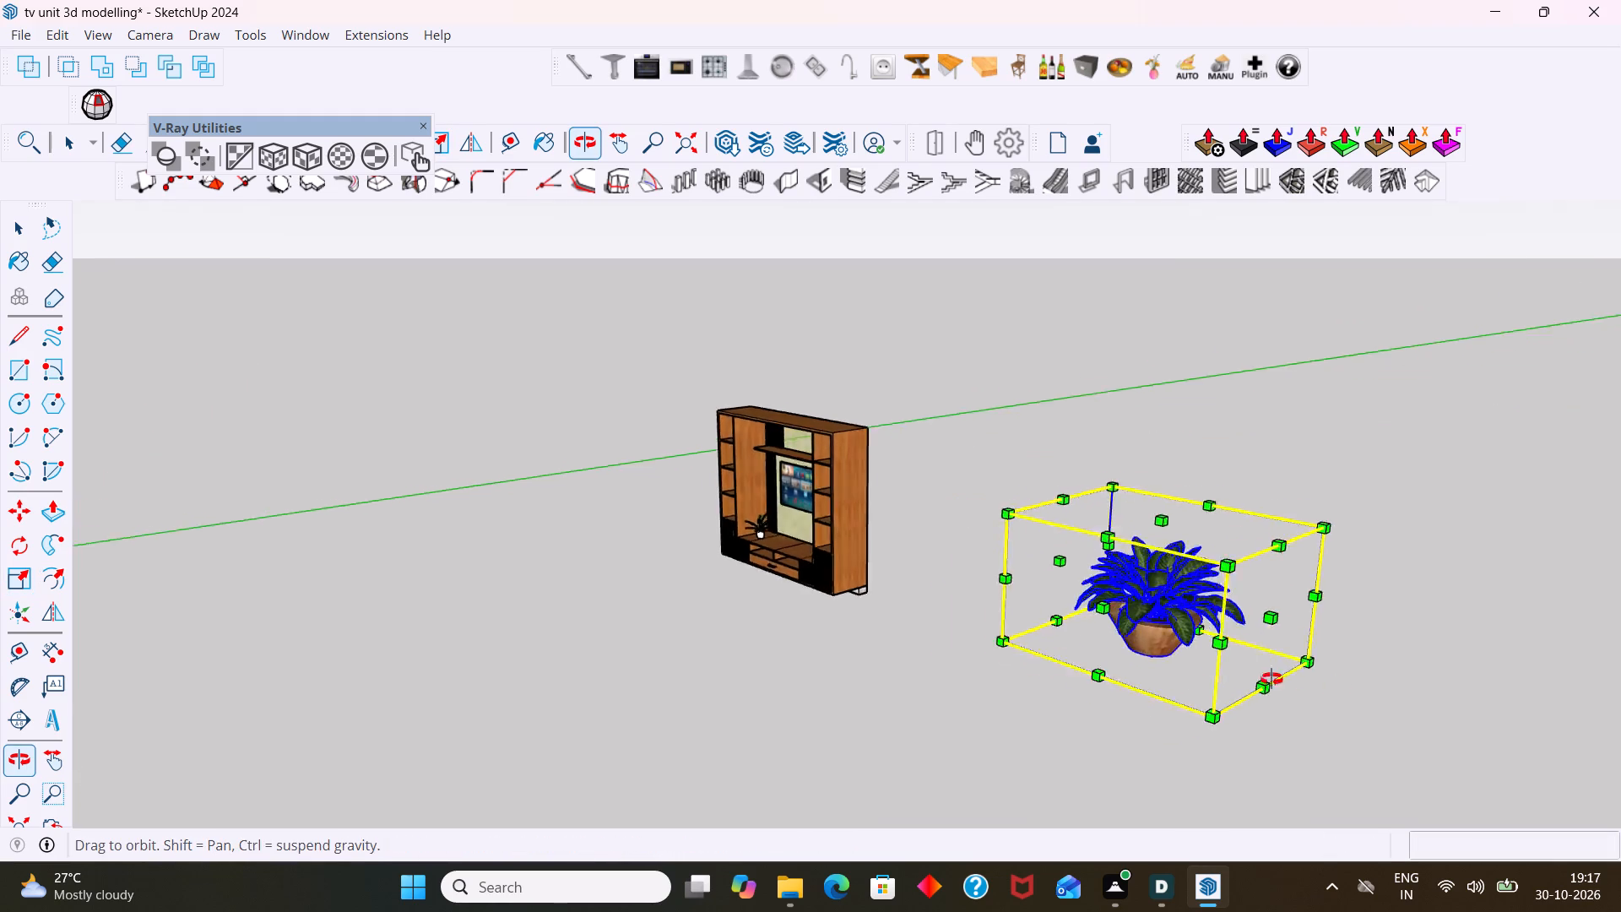
middle_drag(1271, 679, 1576, 724)
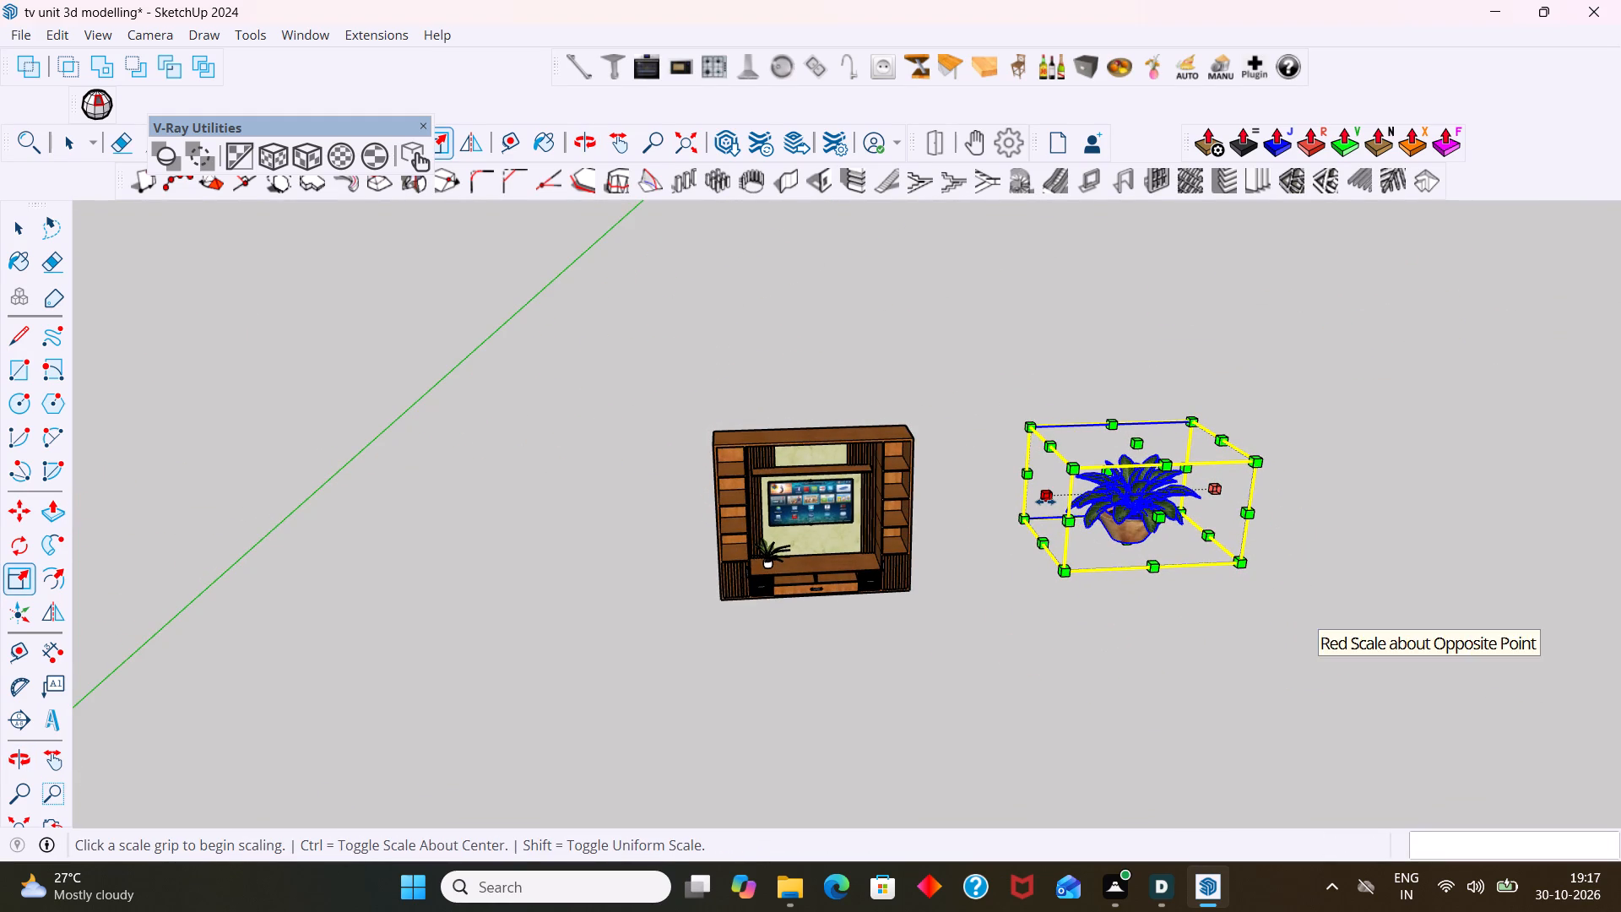
click(1045, 502)
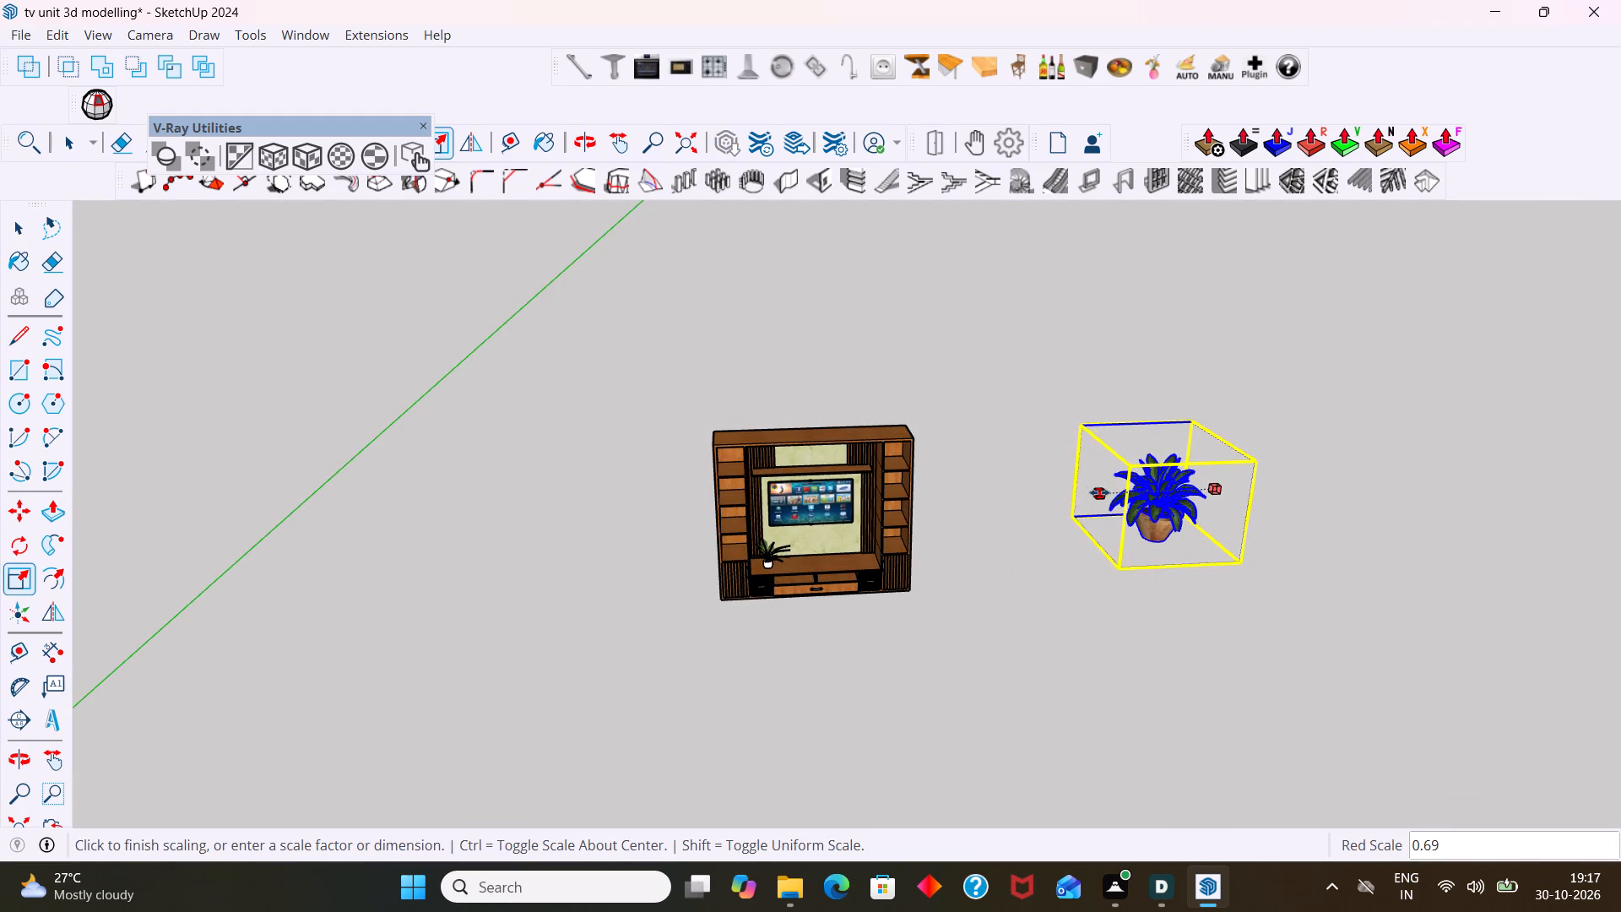
click(1099, 492)
click(1165, 440)
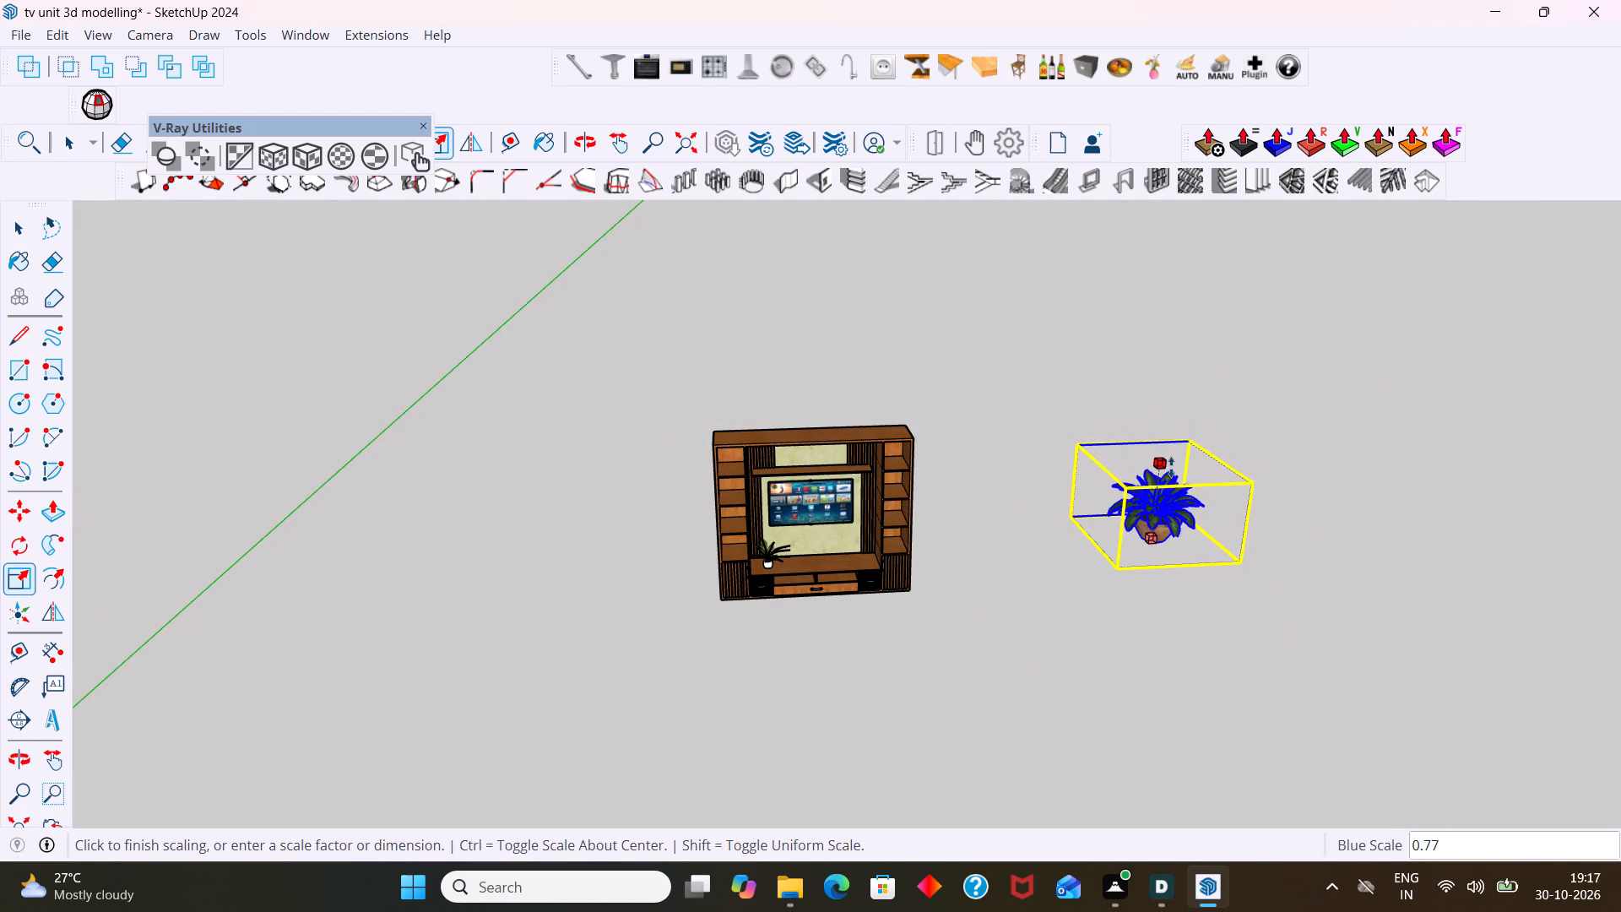
click(1172, 469)
click(1215, 508)
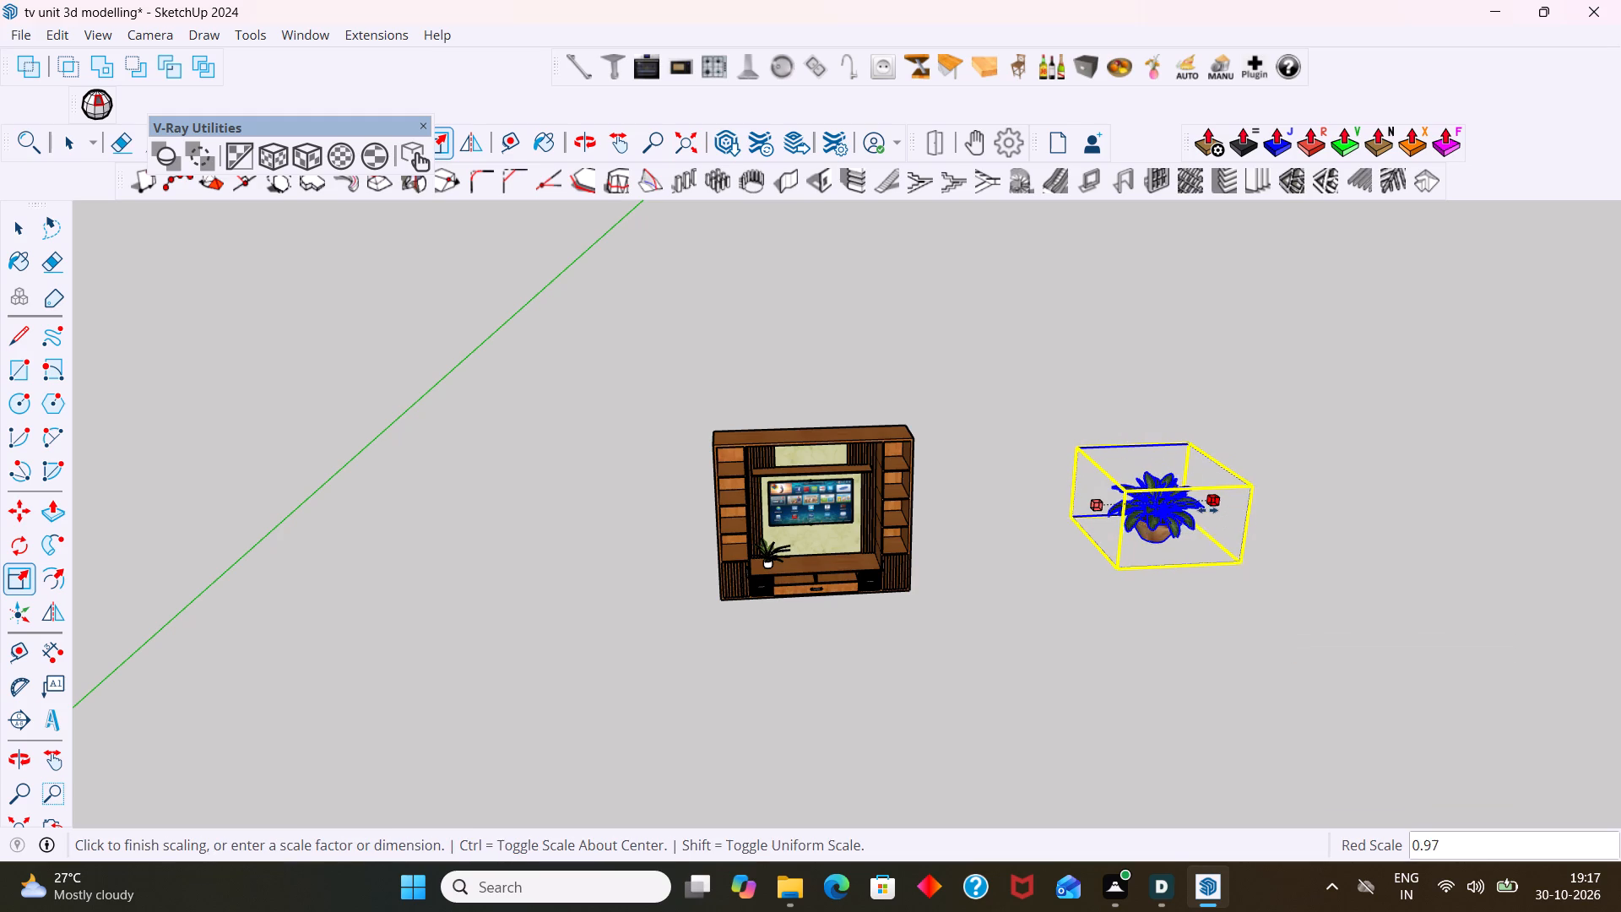
click(1180, 521)
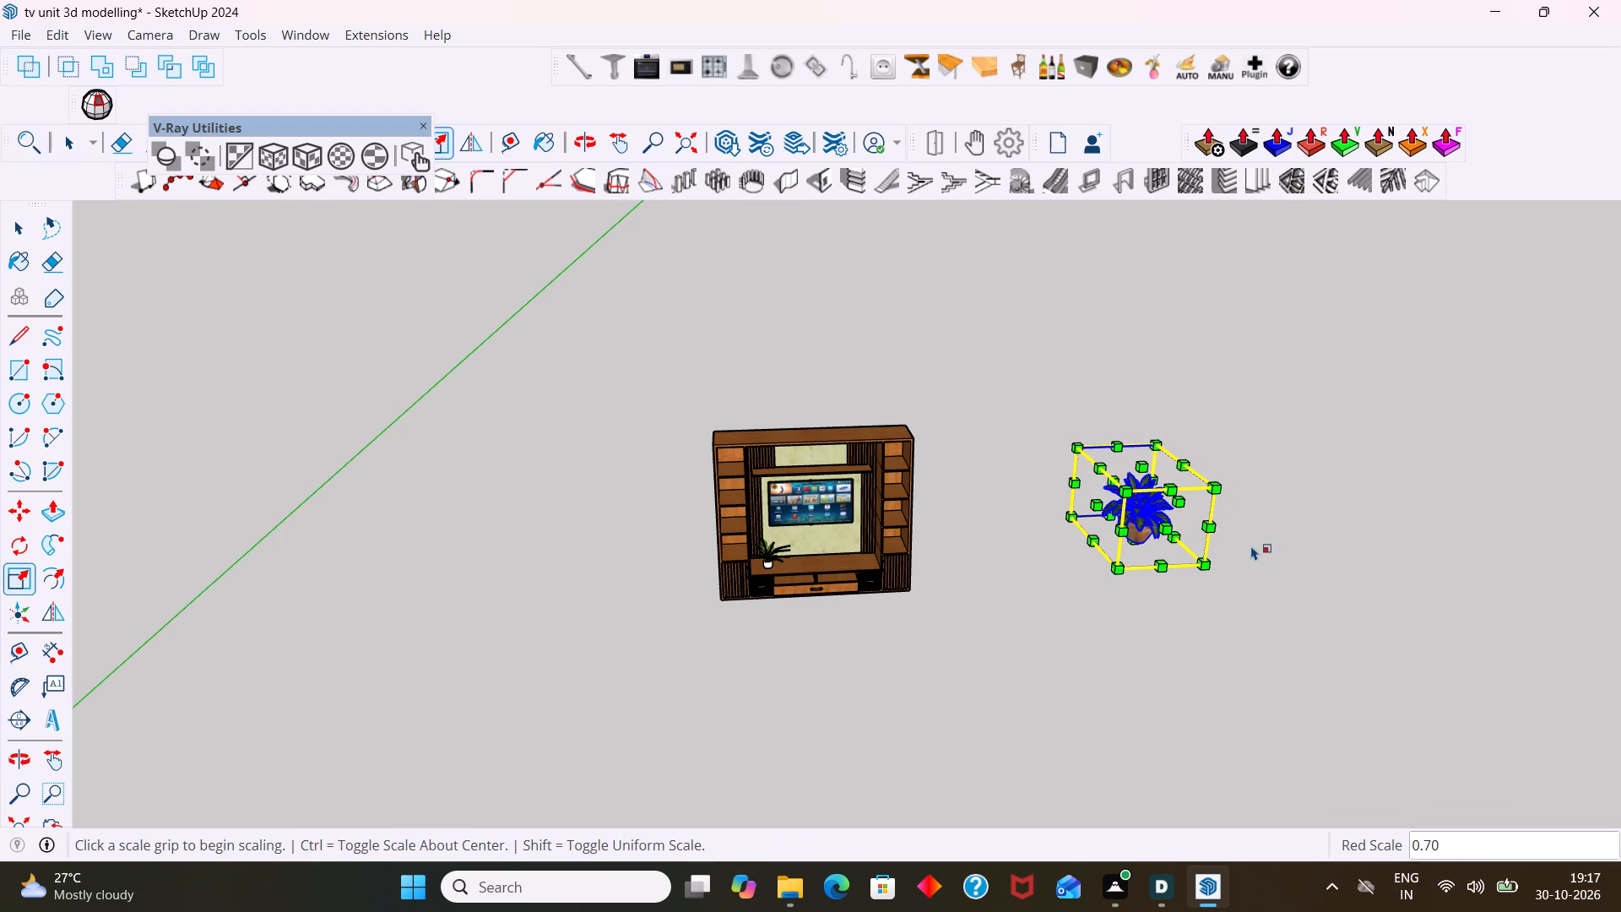
key(space)
click(1258, 541)
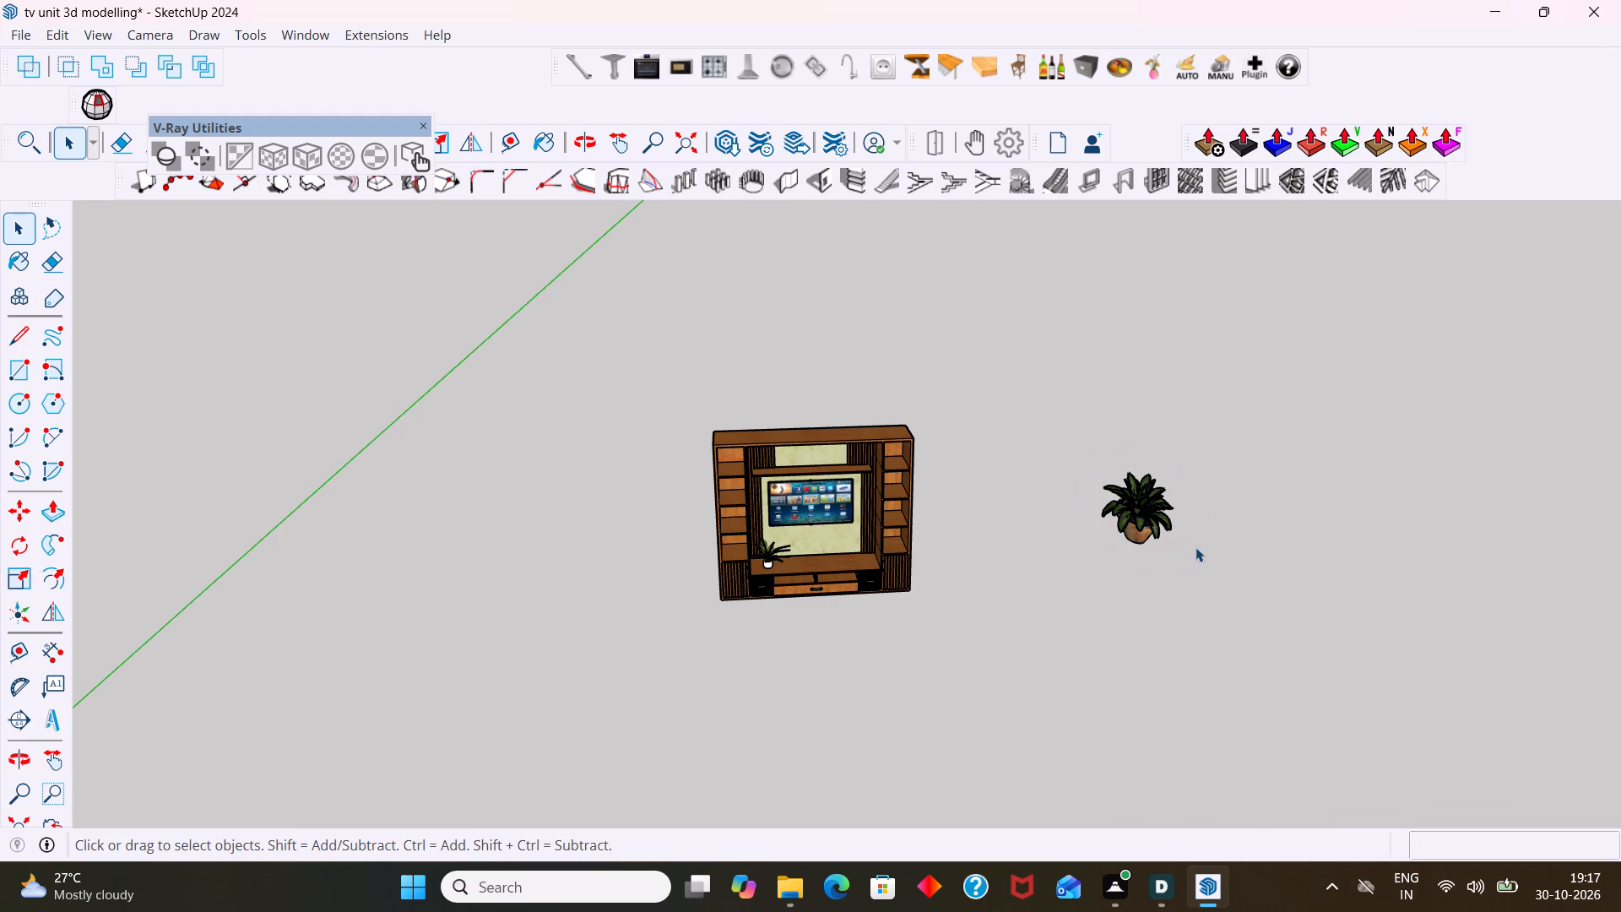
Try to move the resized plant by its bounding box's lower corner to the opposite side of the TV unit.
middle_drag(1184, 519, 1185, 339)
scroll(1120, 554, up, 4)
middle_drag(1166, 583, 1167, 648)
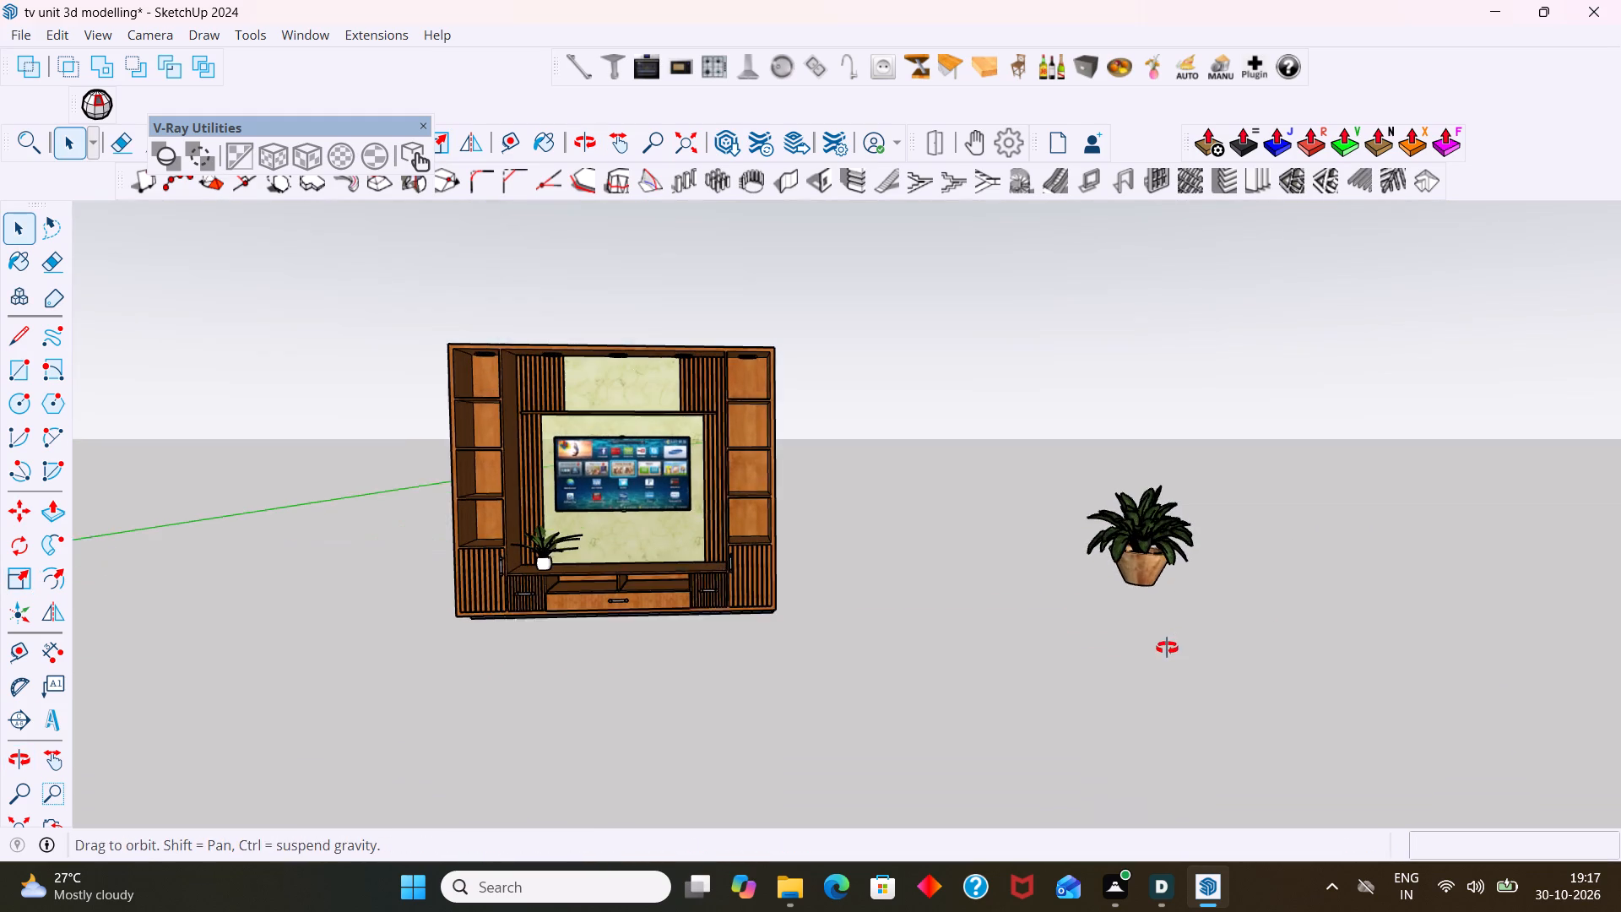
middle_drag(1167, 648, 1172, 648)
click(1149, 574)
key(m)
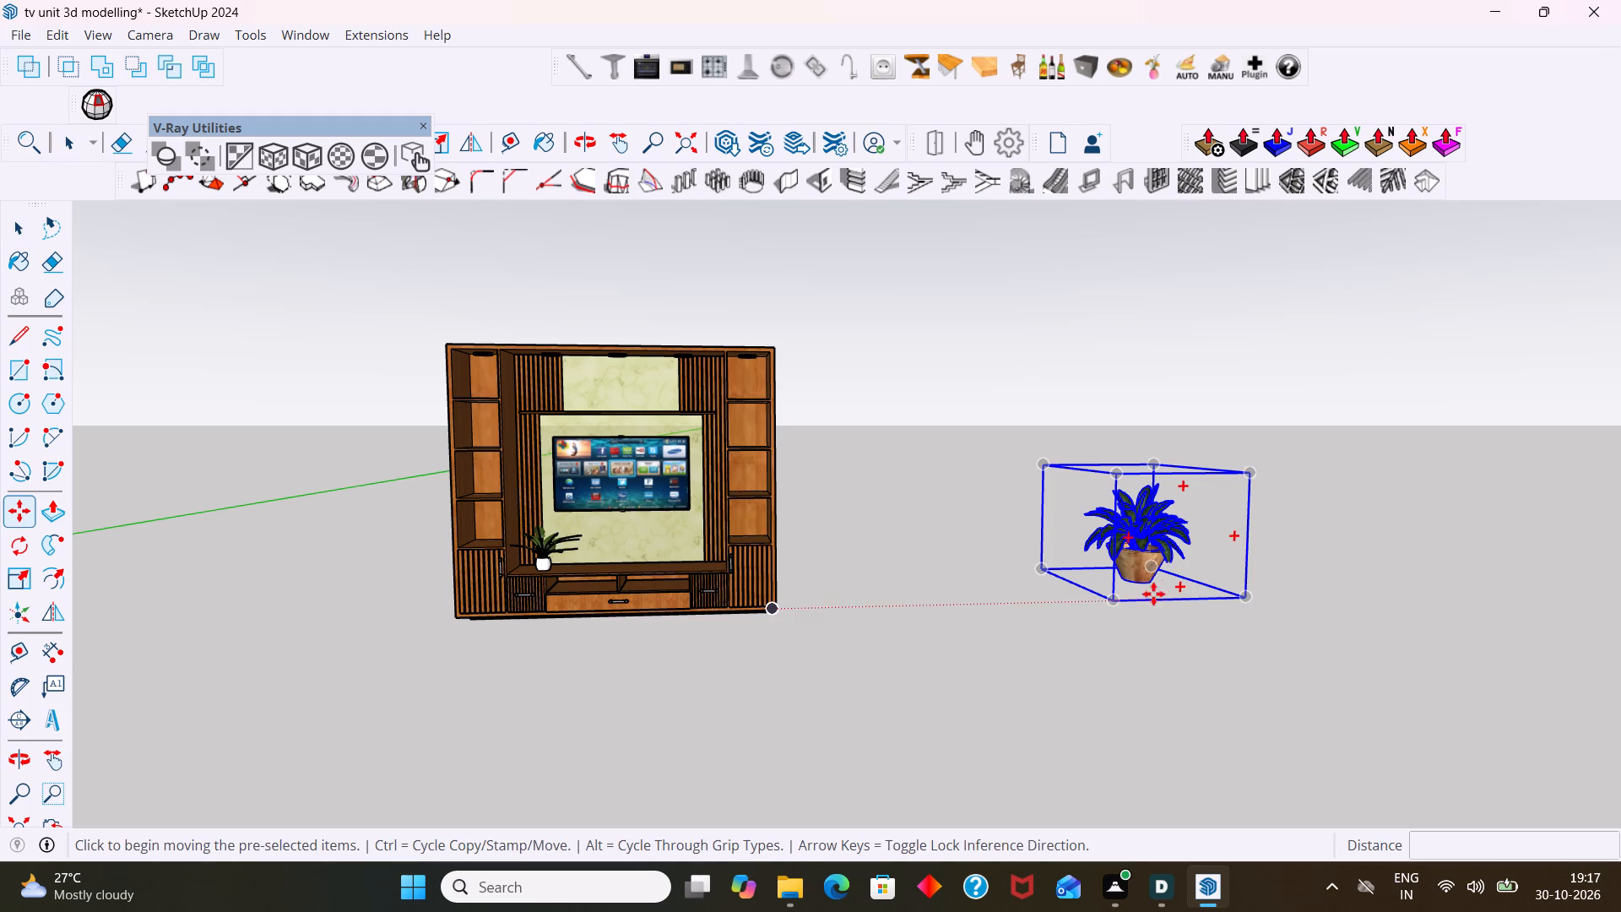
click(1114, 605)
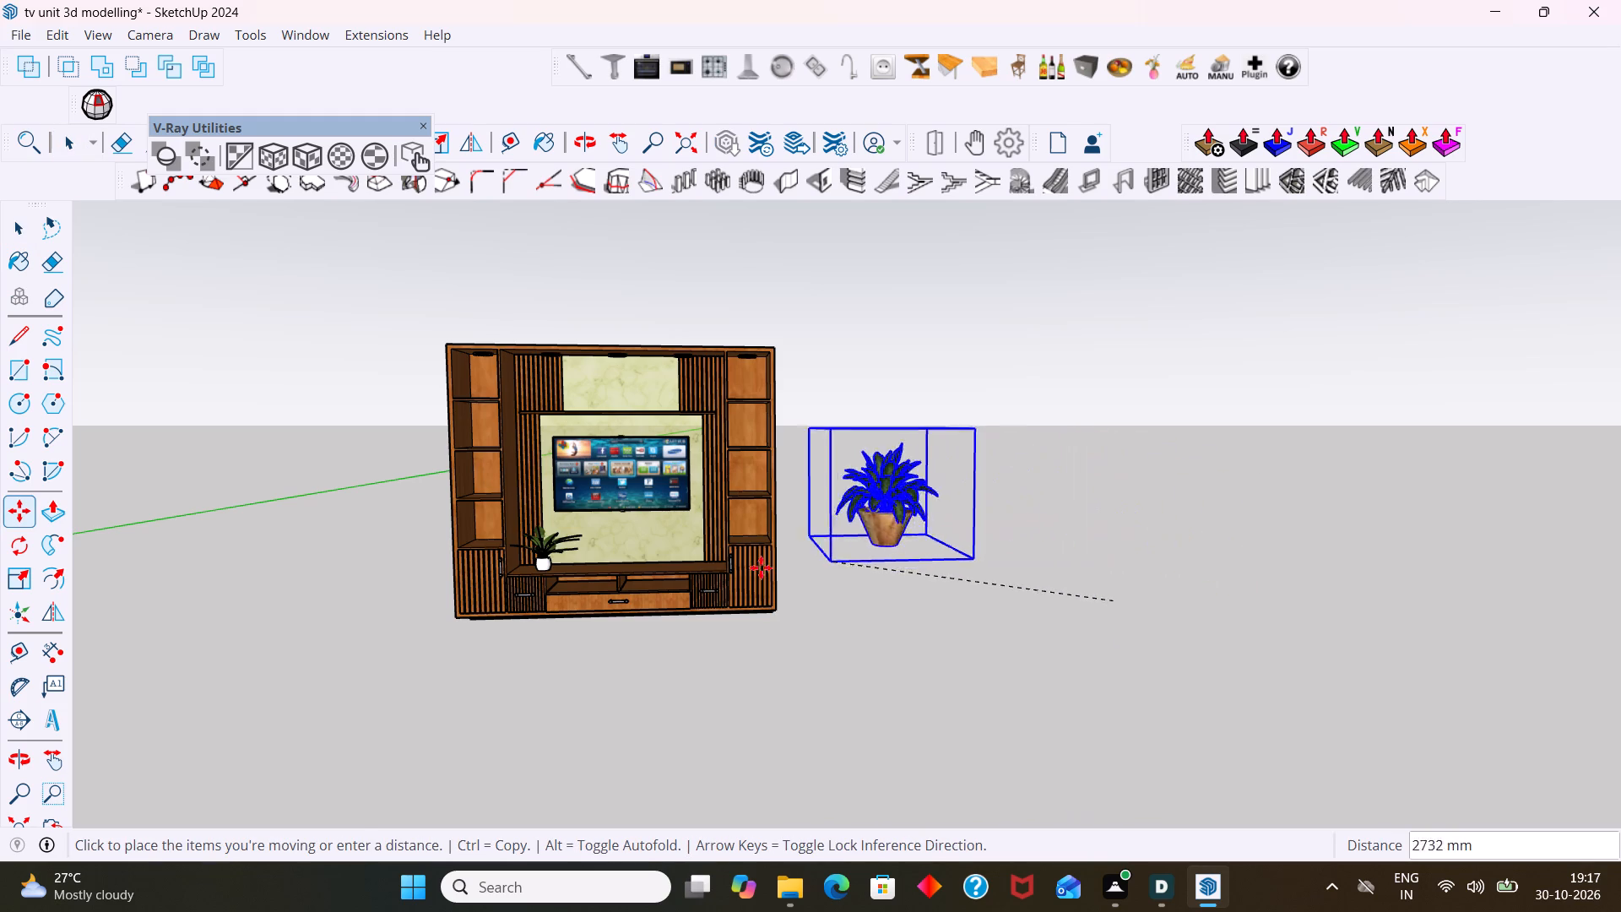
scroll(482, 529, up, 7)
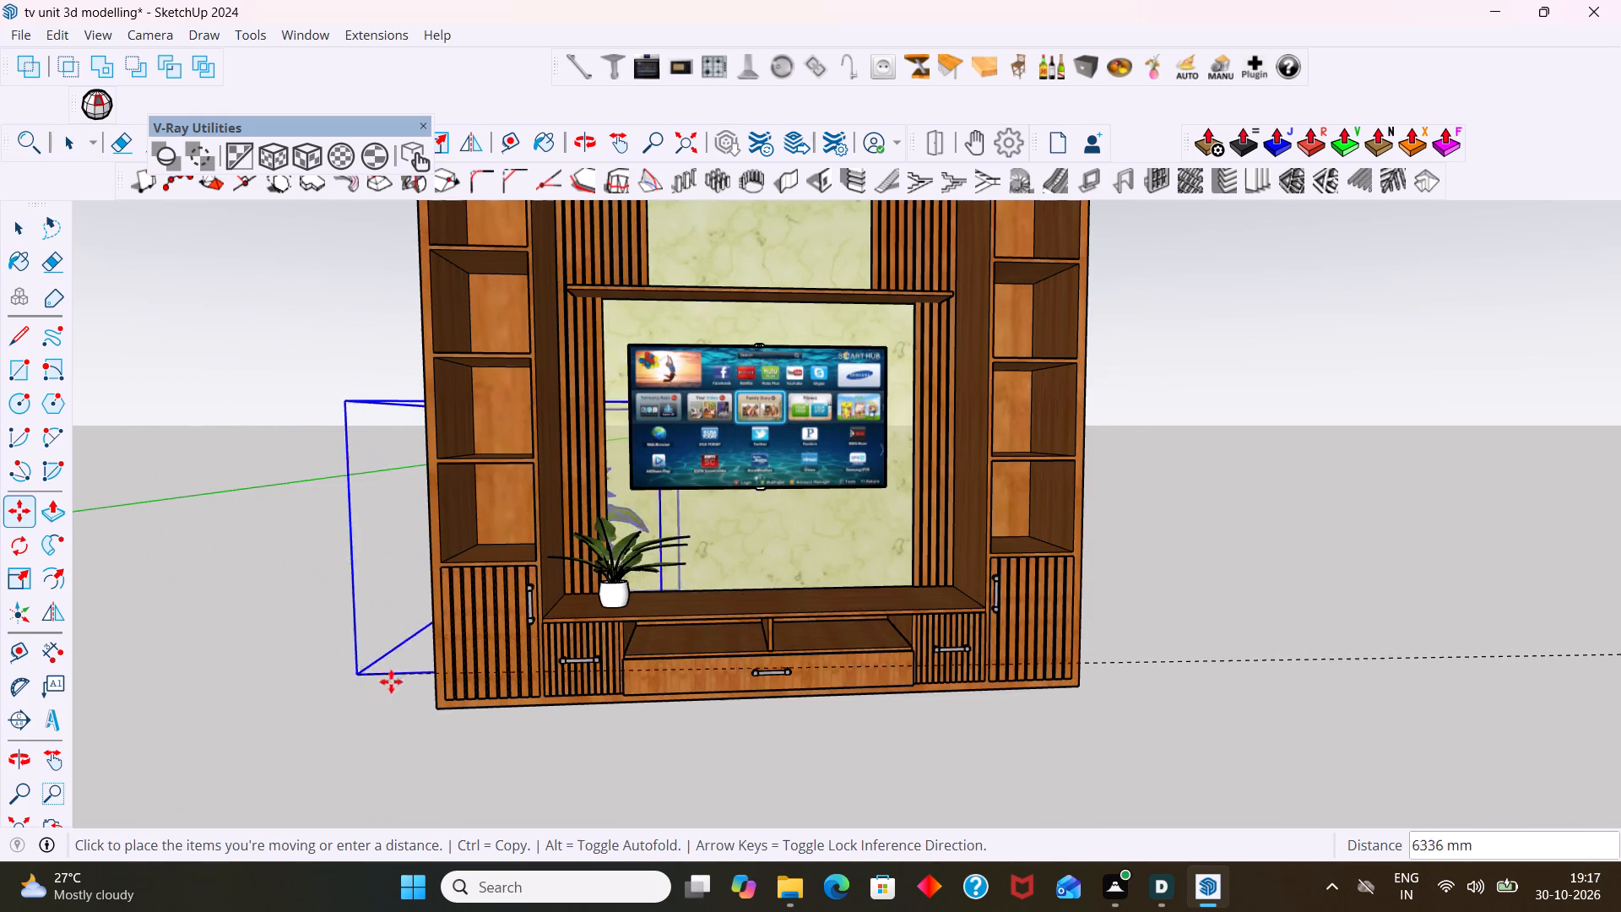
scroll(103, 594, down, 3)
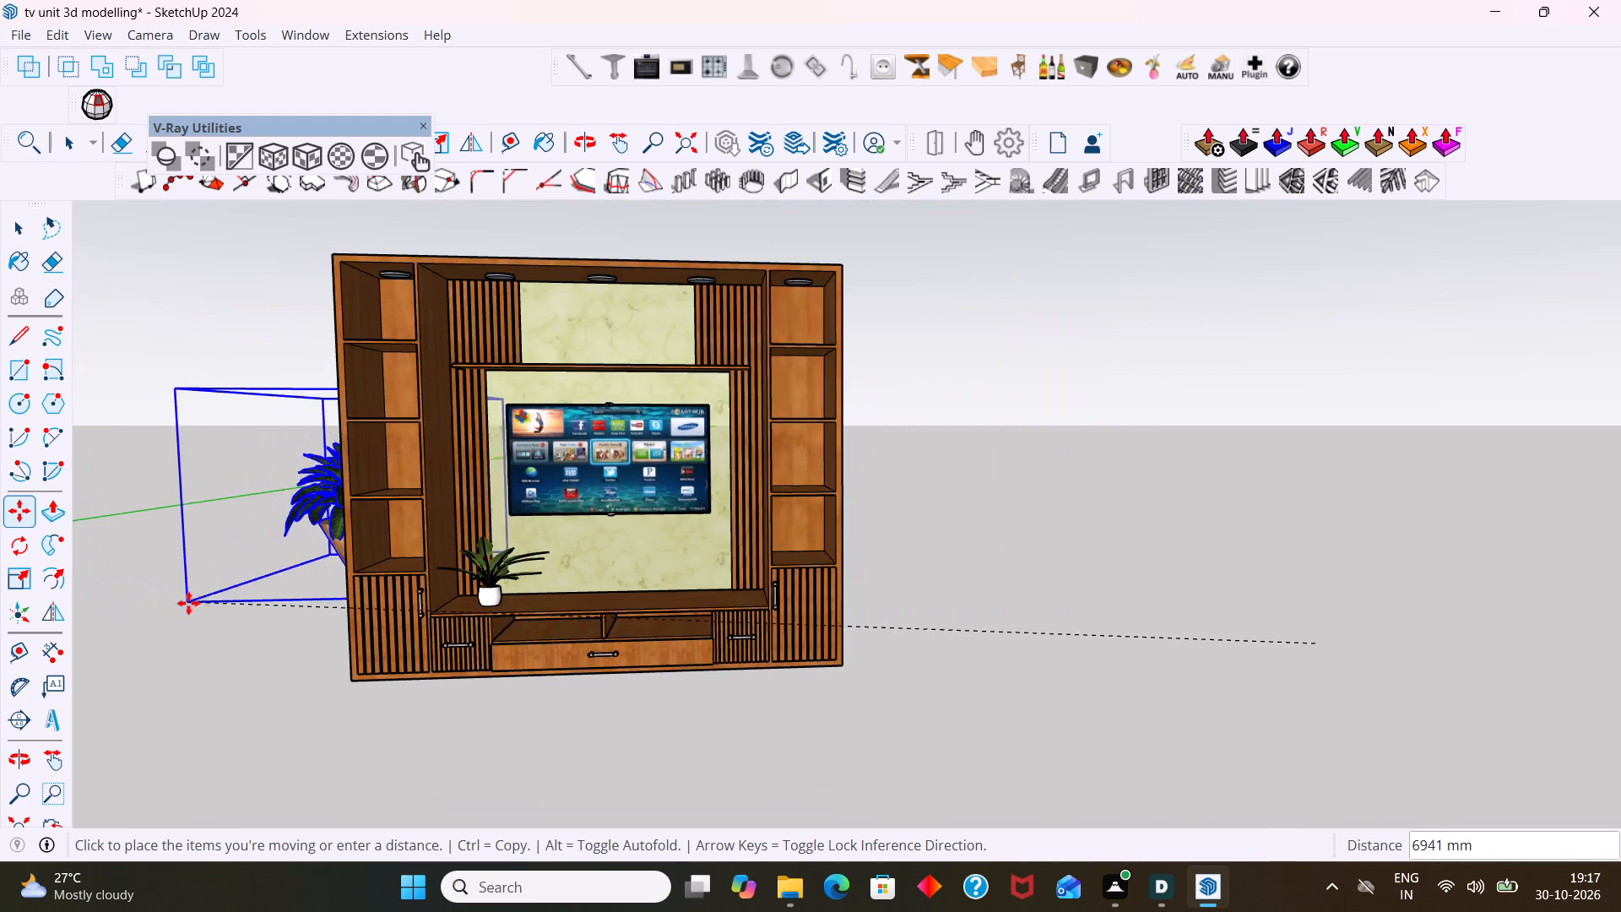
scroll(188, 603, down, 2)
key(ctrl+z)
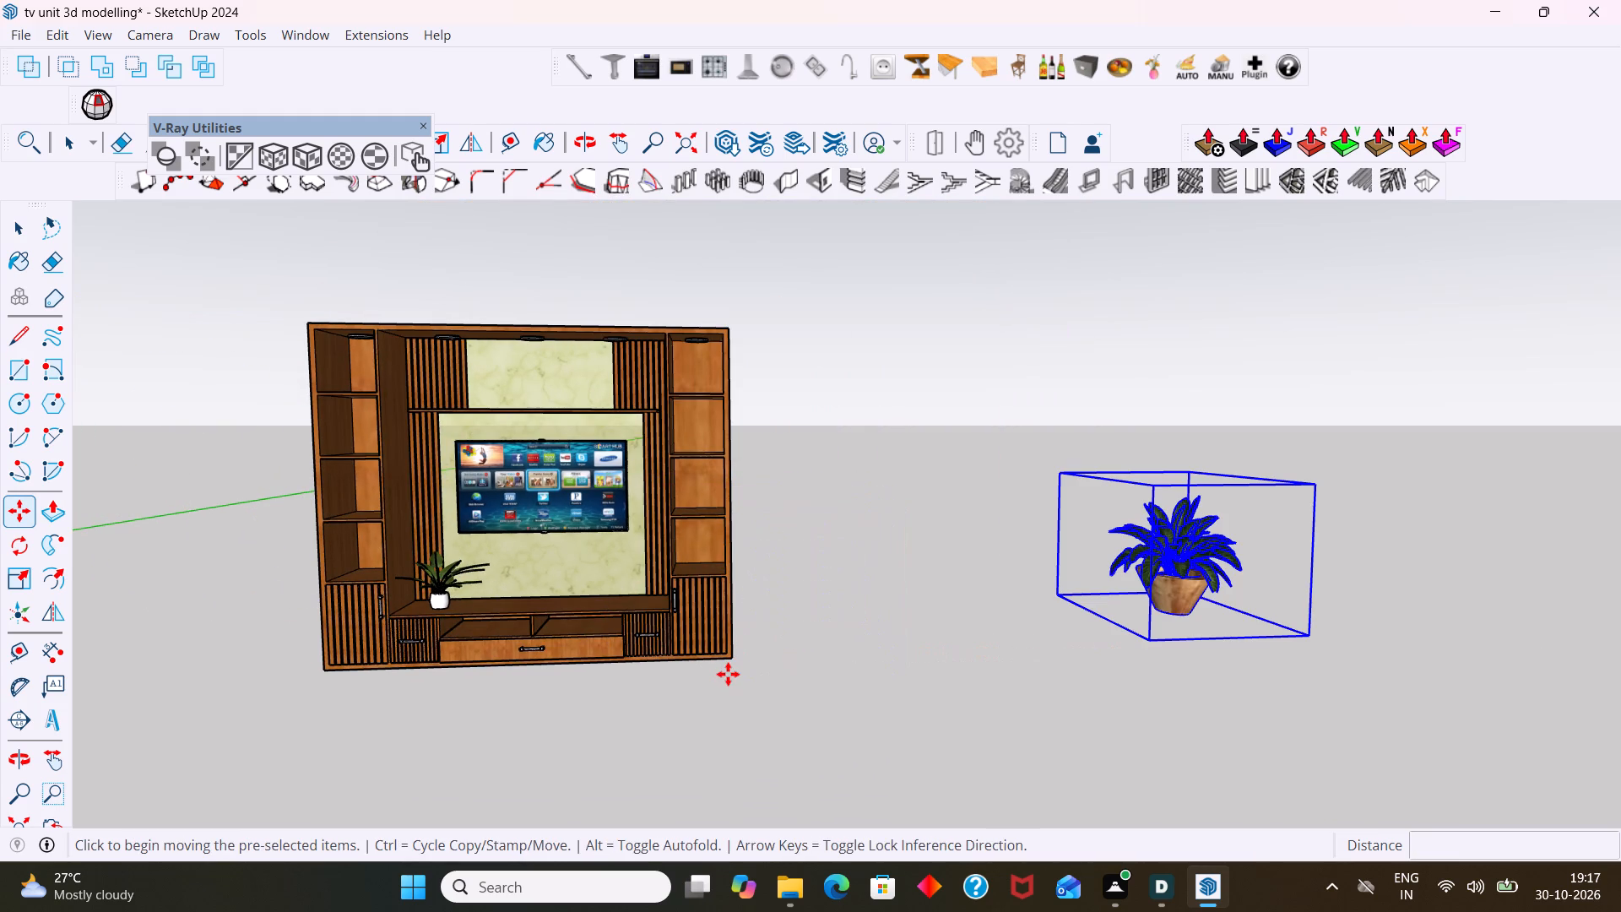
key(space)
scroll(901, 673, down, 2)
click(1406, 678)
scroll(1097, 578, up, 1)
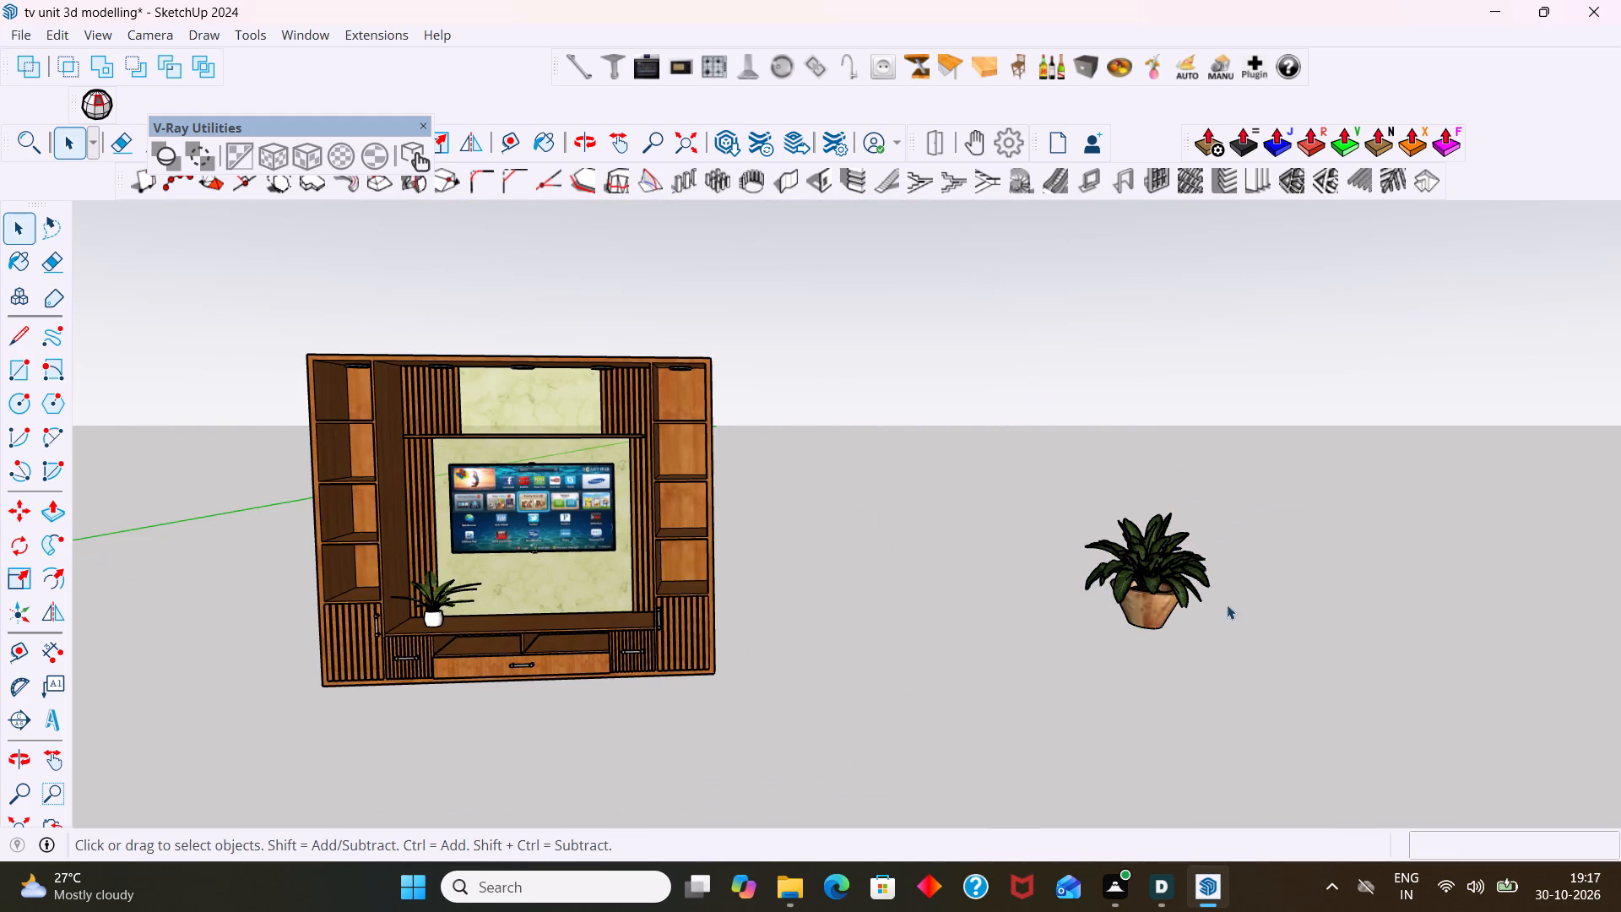
Scale the potted plant standing beside the TV unit to about 0.49 along the green axis.
click(1144, 589)
scroll(1147, 590, down, 3)
middle_drag(1216, 668, 1265, 895)
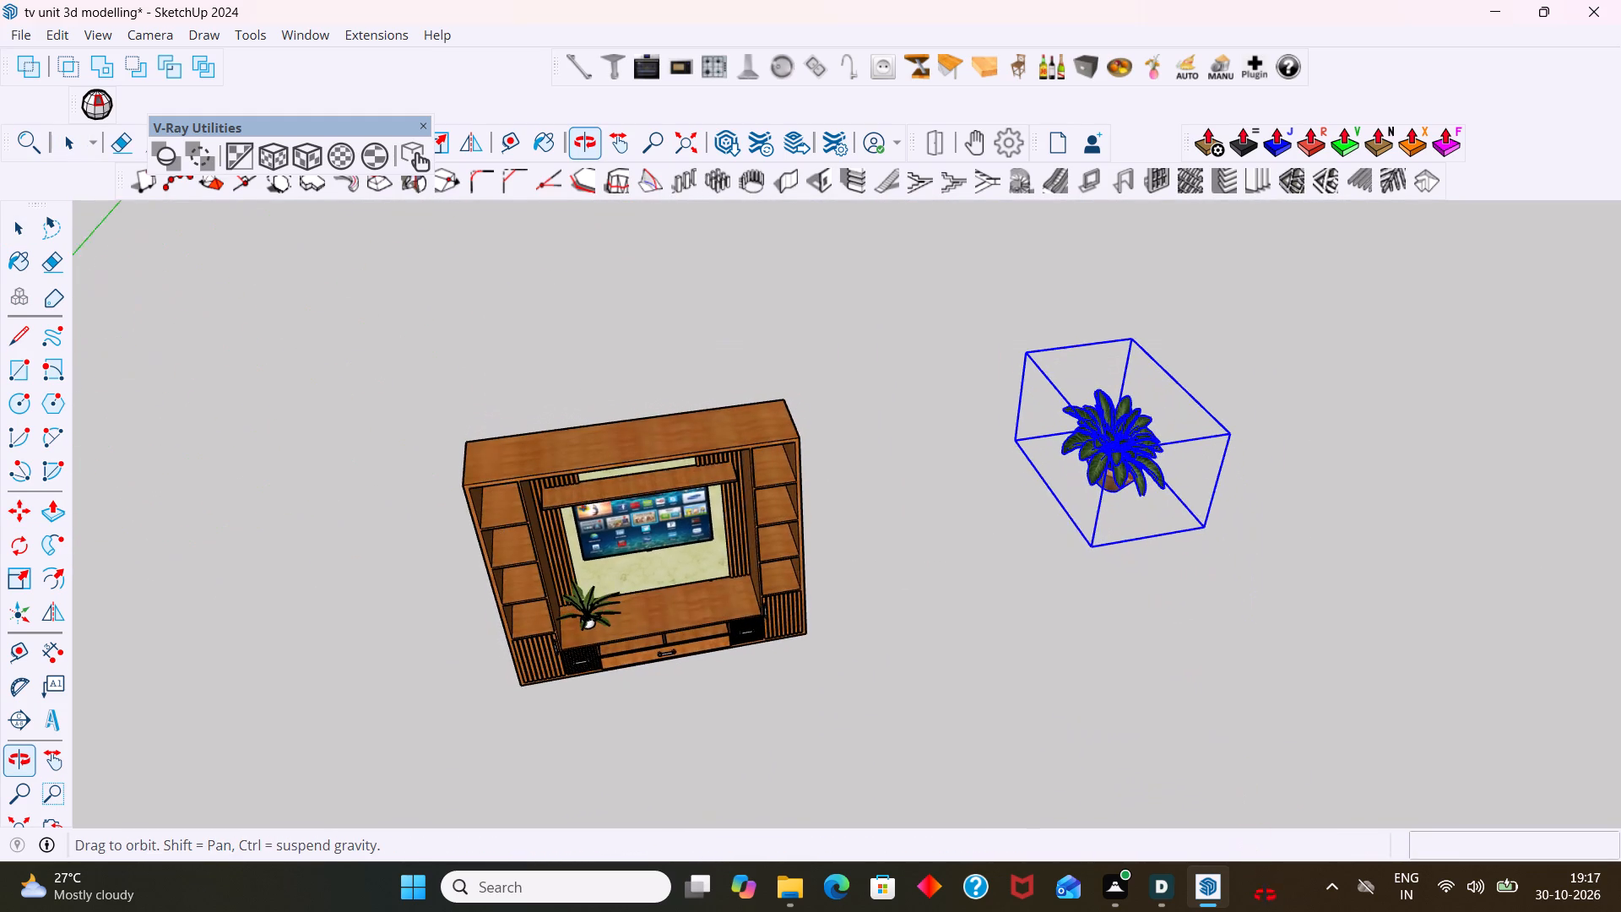
middle_drag(1265, 895, 1281, 860)
key(s)
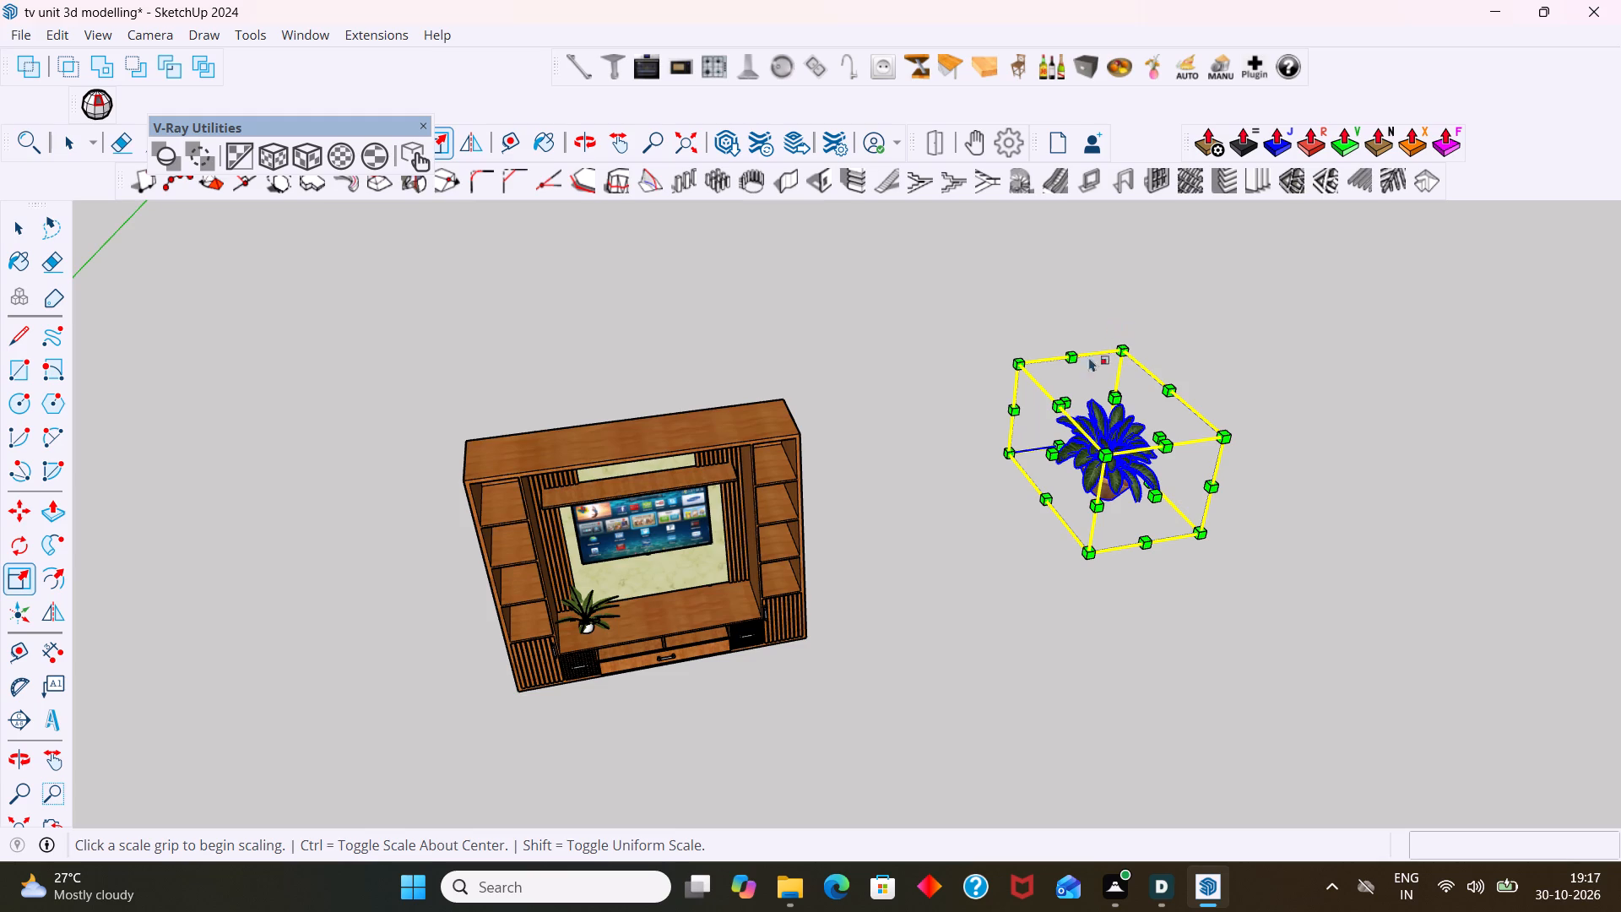
middle_drag(1066, 405, 946, 356)
middle_drag(1085, 557, 1314, 748)
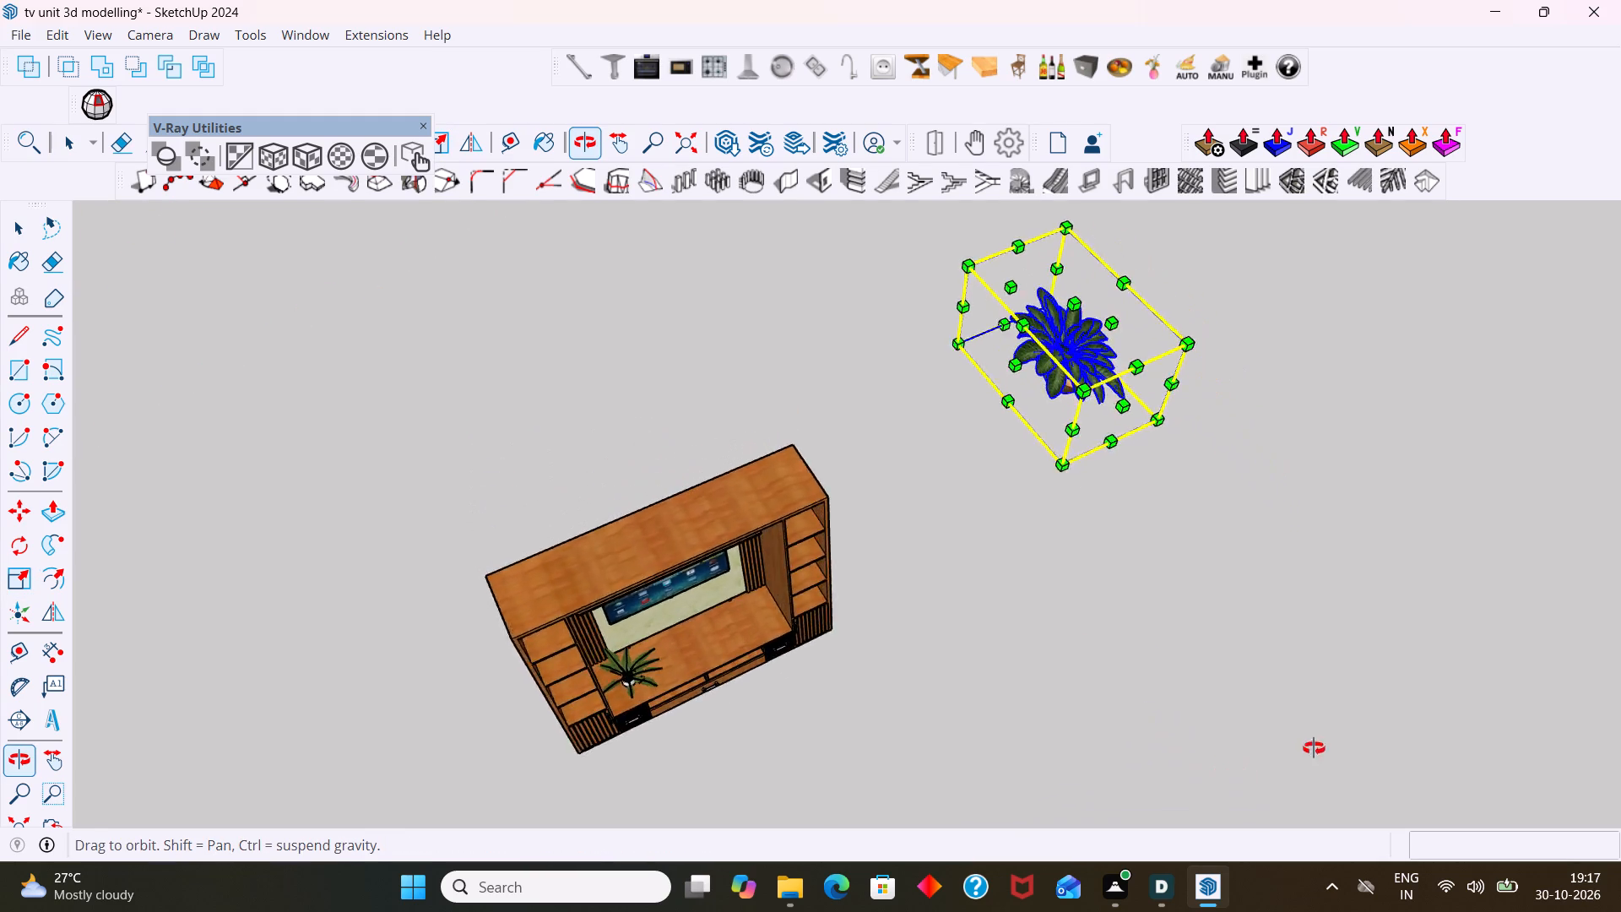
middle_drag(1314, 748, 1448, 662)
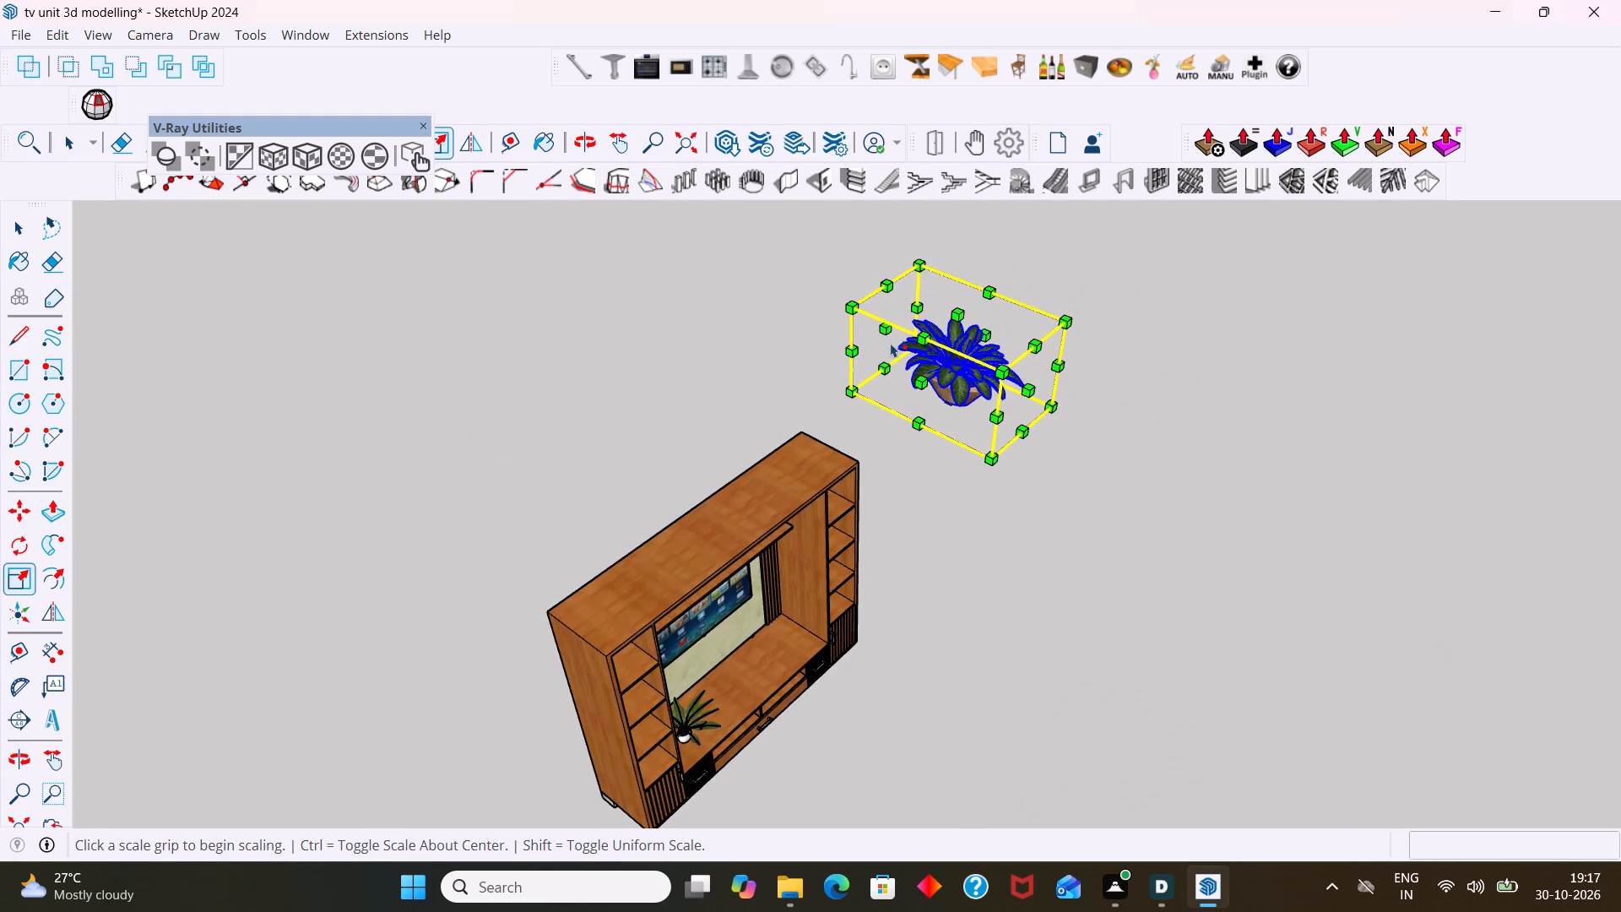
click(890, 331)
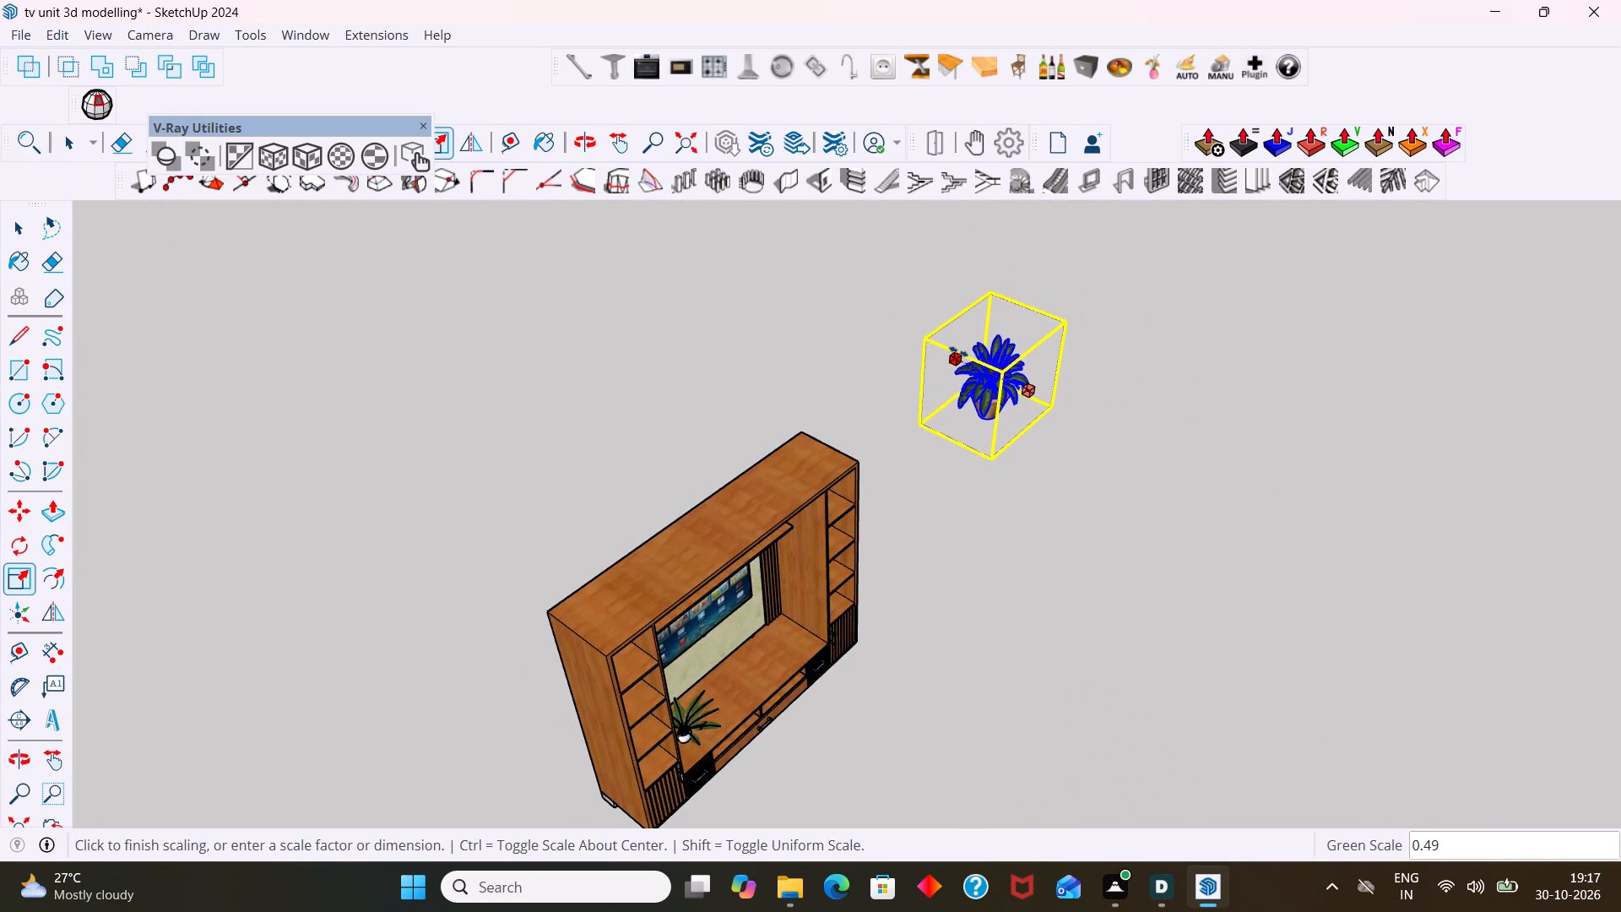
click(961, 356)
Scale the same plant to about 0.66 along the red axis and deselect it.
middle_drag(1109, 394, 821, 394)
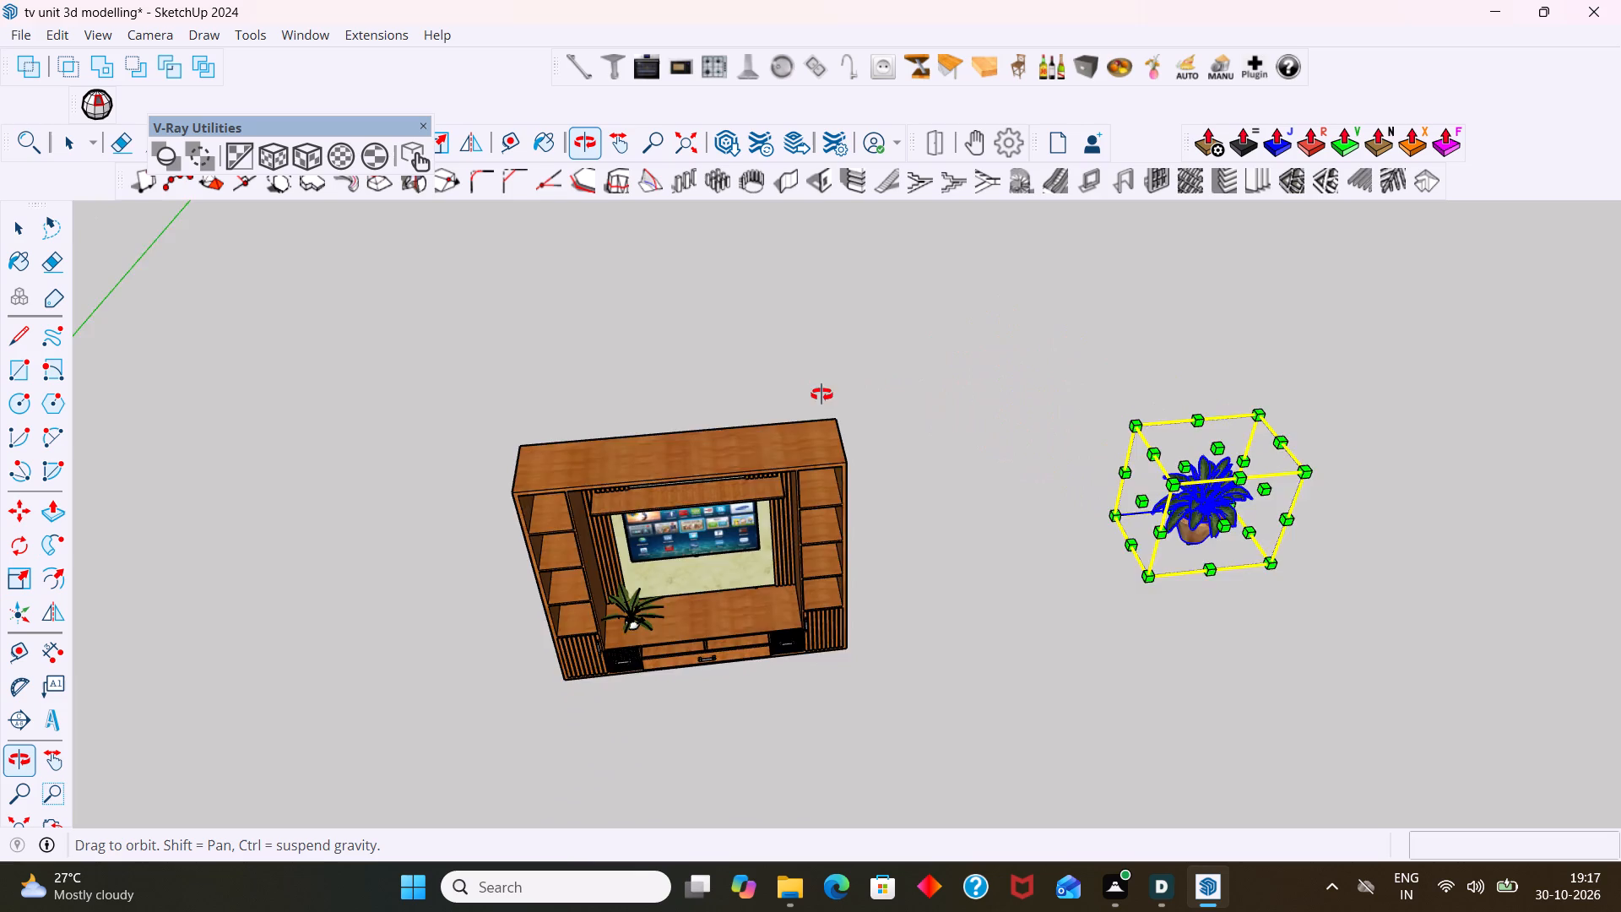
middle_drag(821, 394, 1046, 486)
middle_drag(1056, 466, 800, 600)
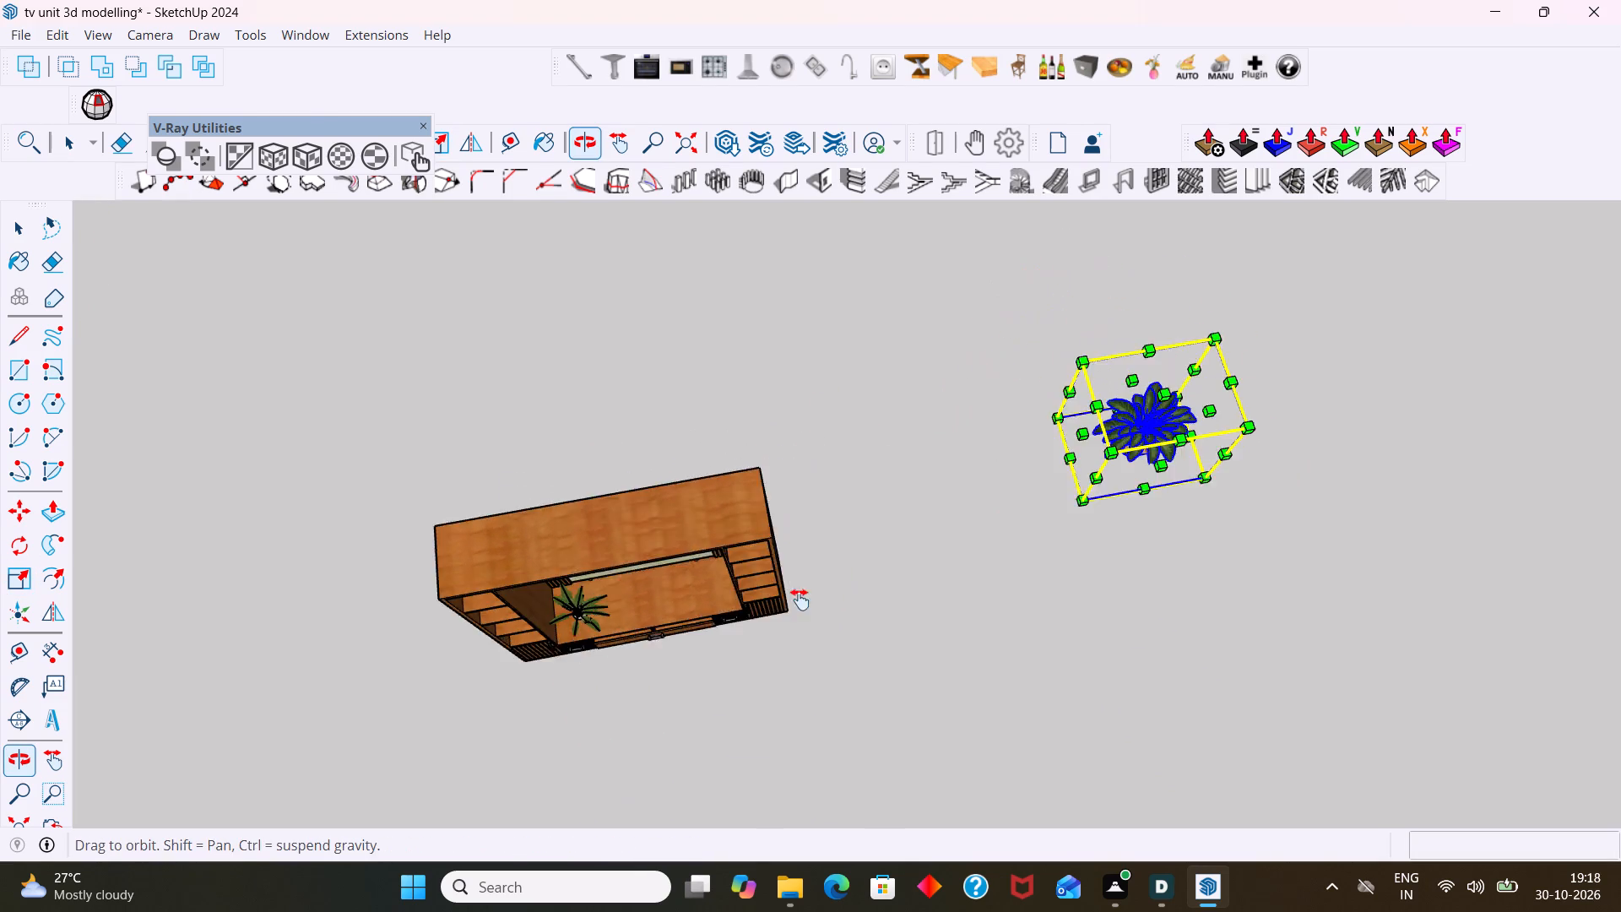
middle_drag(800, 600, 797, 638)
scroll(1214, 498, up, 2)
click(1161, 436)
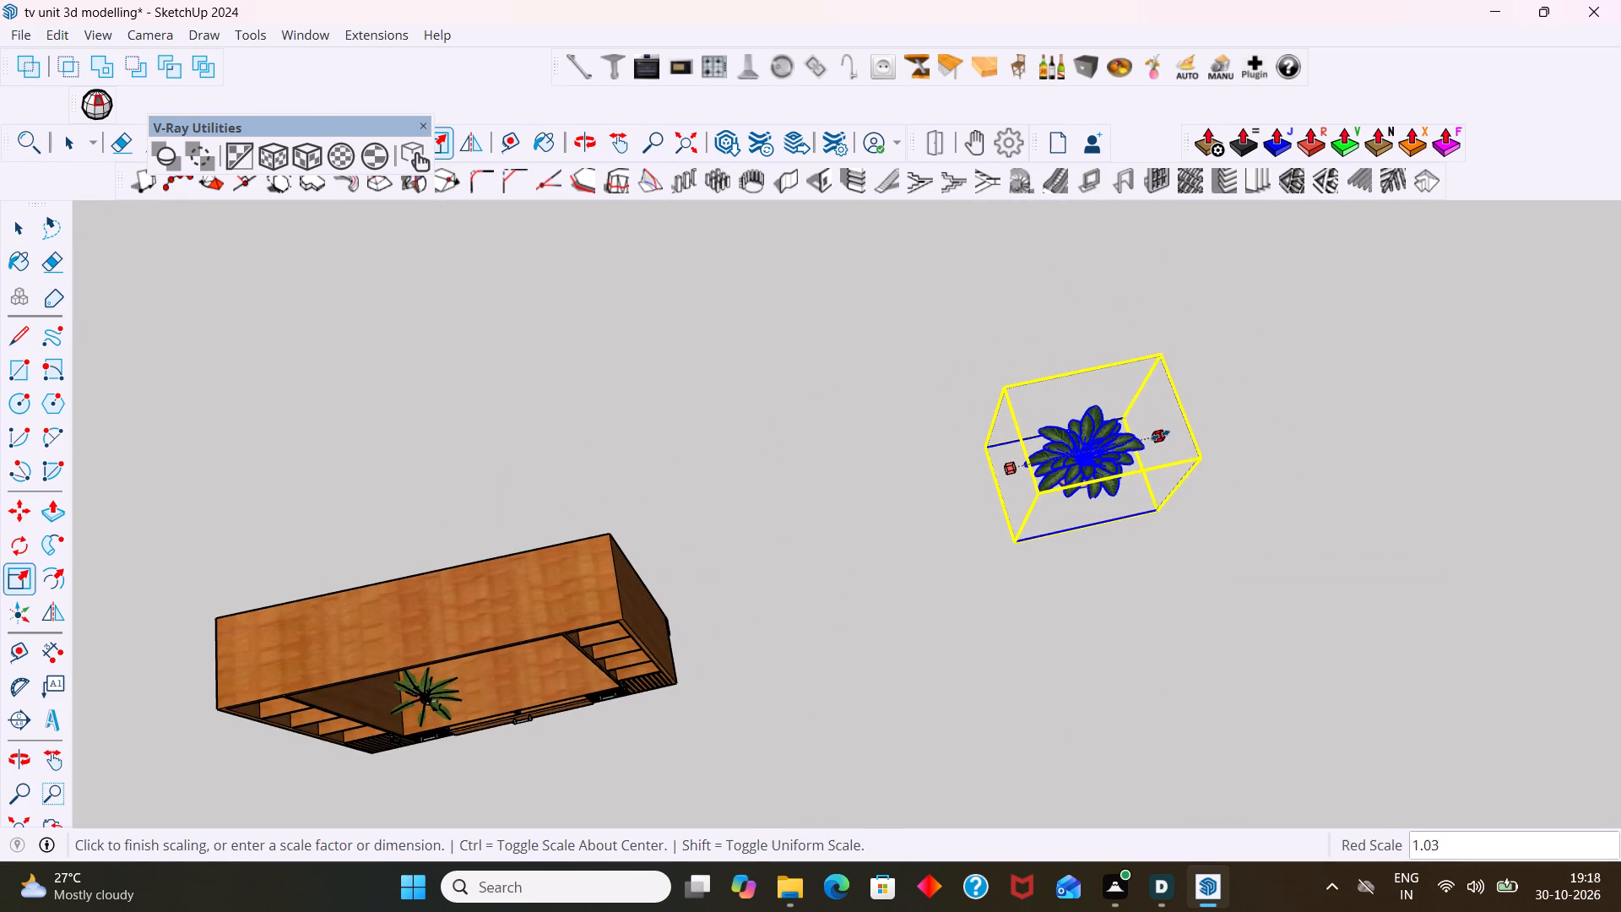
click(1106, 446)
middle_drag(1081, 504, 1080, 502)
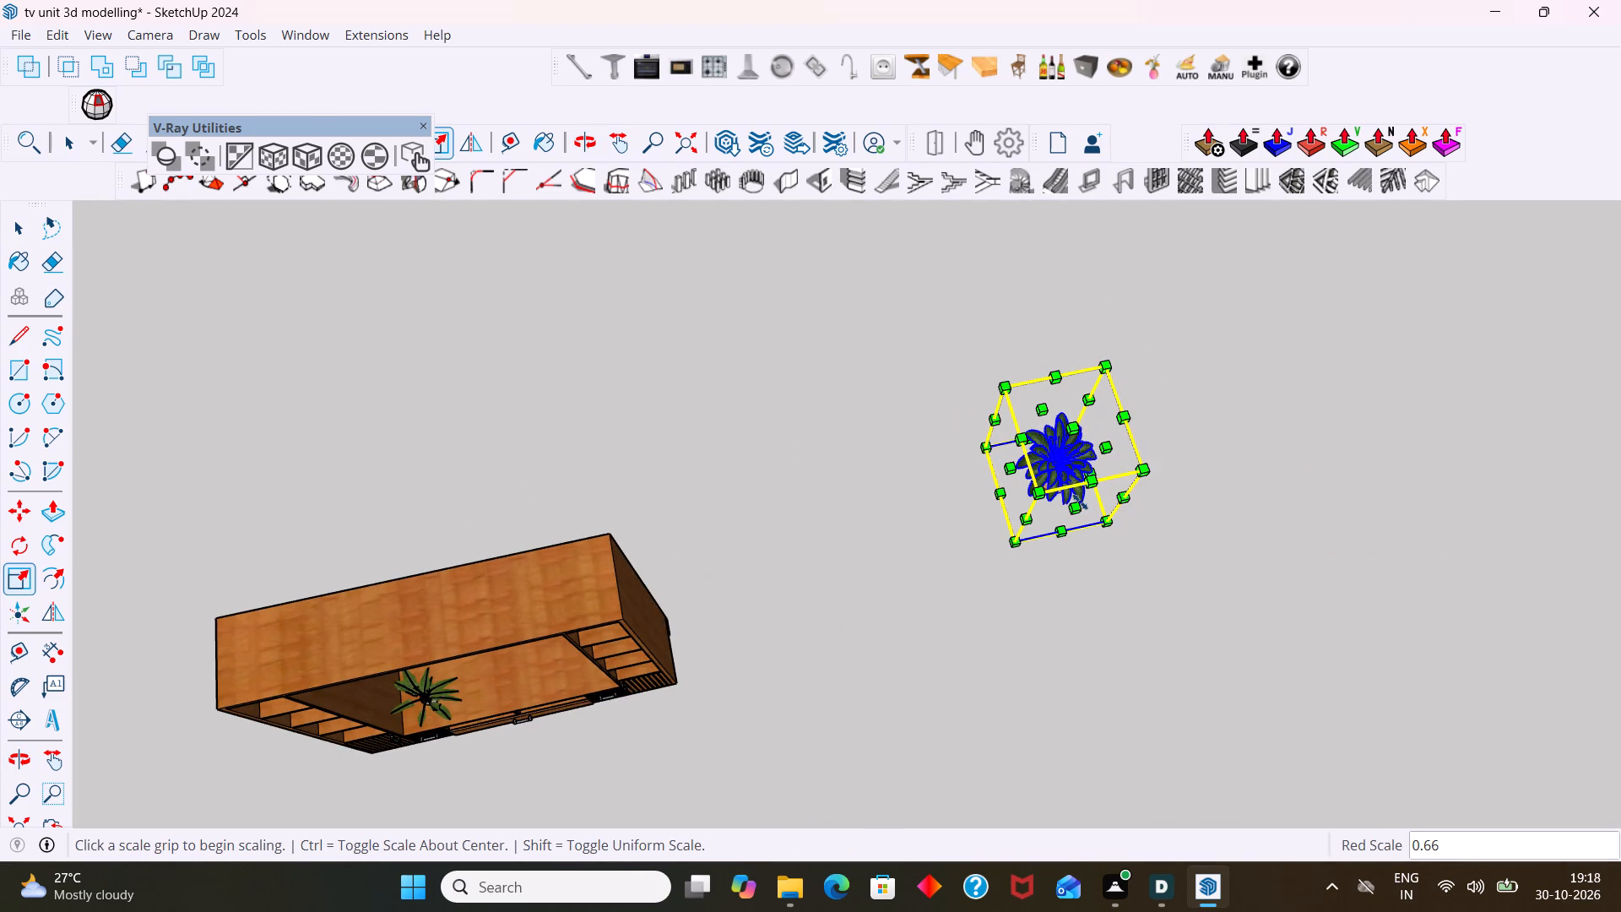
middle_drag(1080, 502, 1101, 280)
middle_drag(1205, 627, 1225, 500)
middle_drag(1244, 578, 1241, 466)
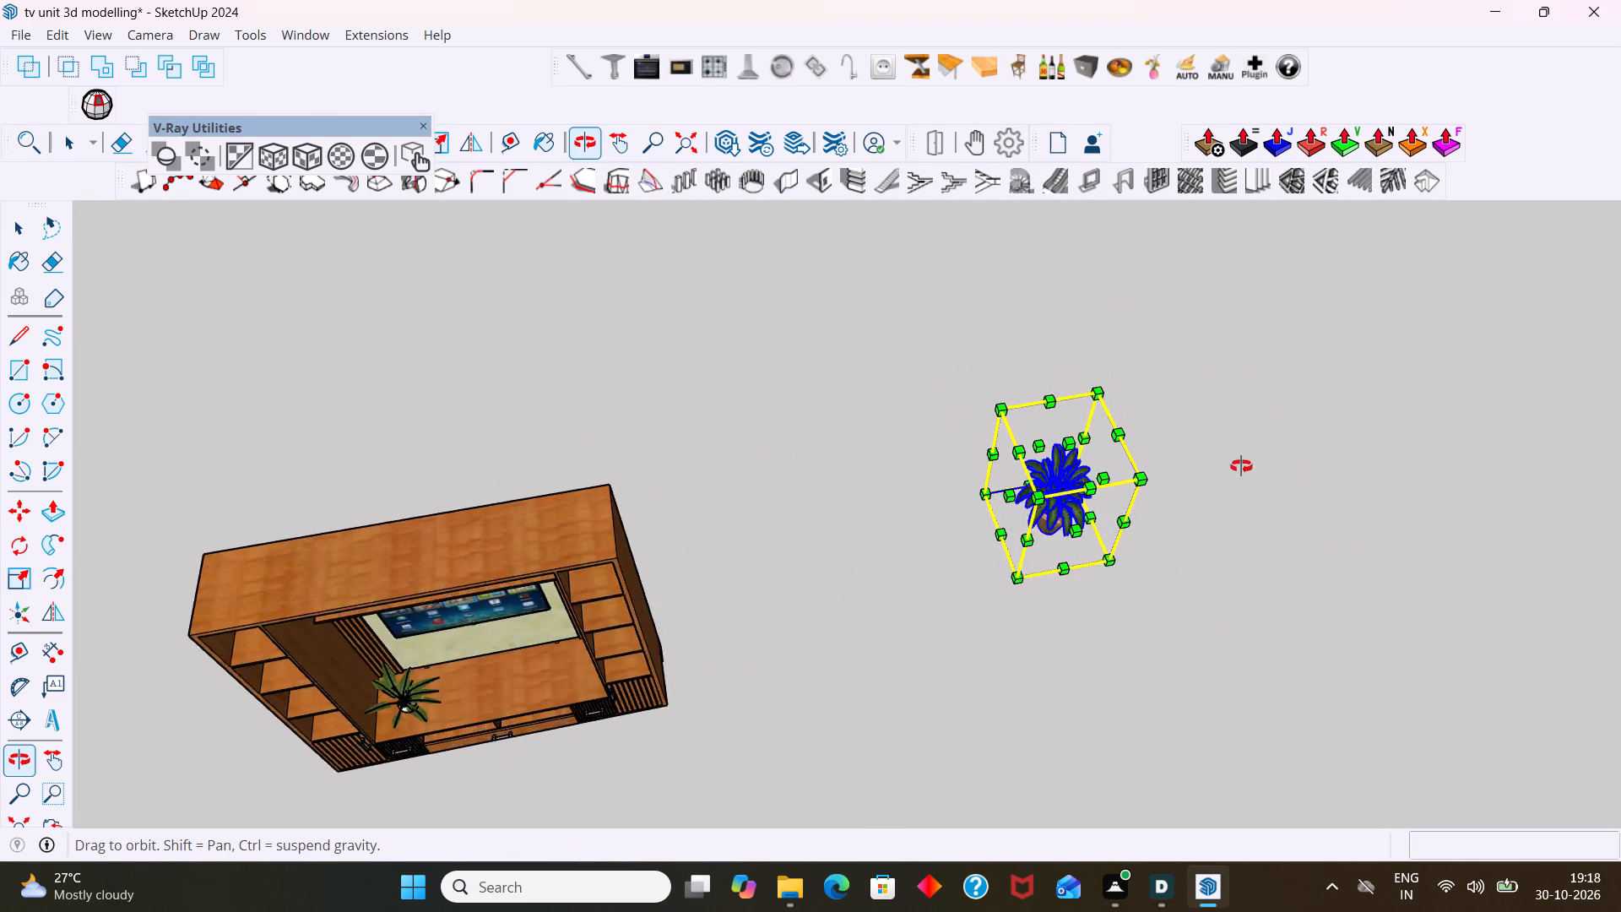
middle_drag(1241, 466, 1241, 370)
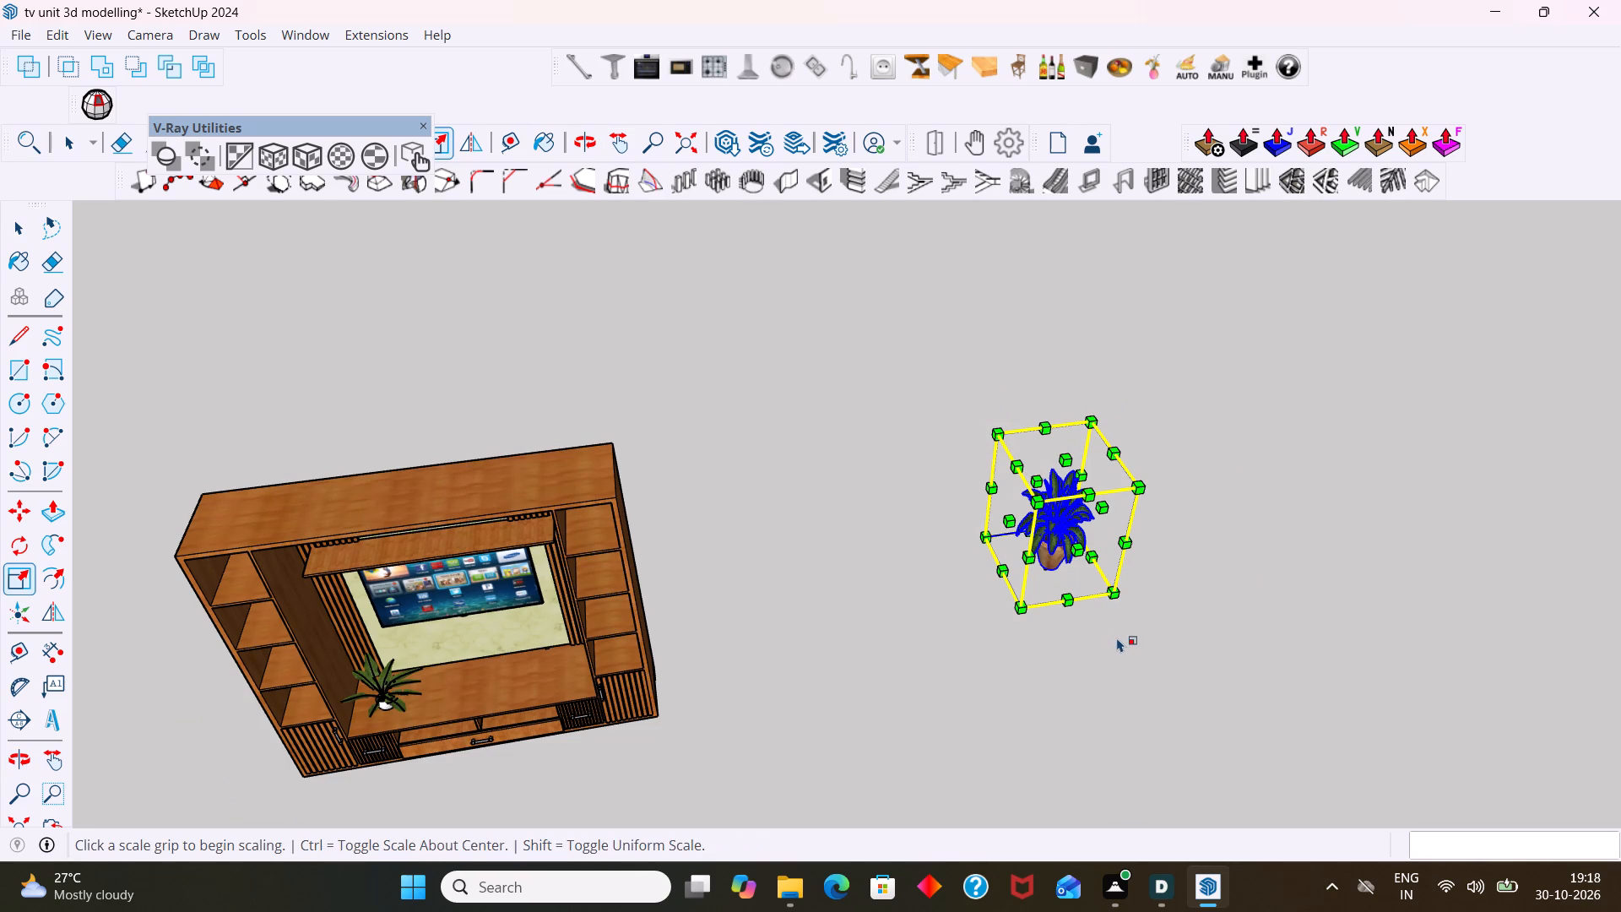
key(space)
click(1255, 652)
Move the plant by its bounding box's lower corner about 6125 mm to the front corner of the TV unit's top side shelf.
scroll(1201, 625, down, 2)
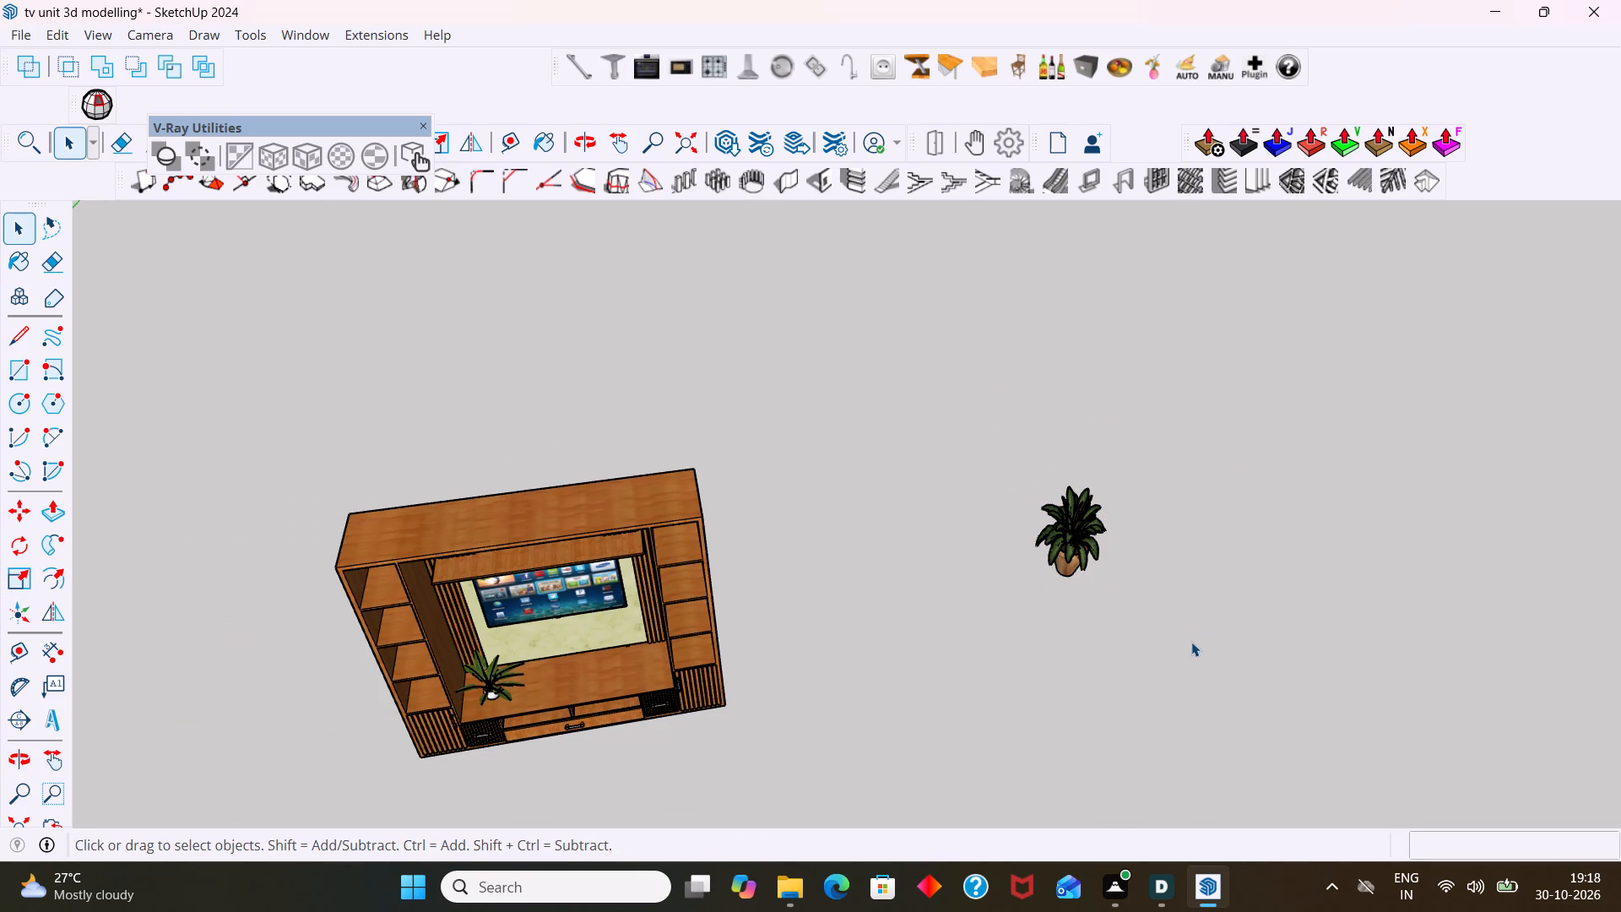
middle_drag(1194, 607, 1174, 571)
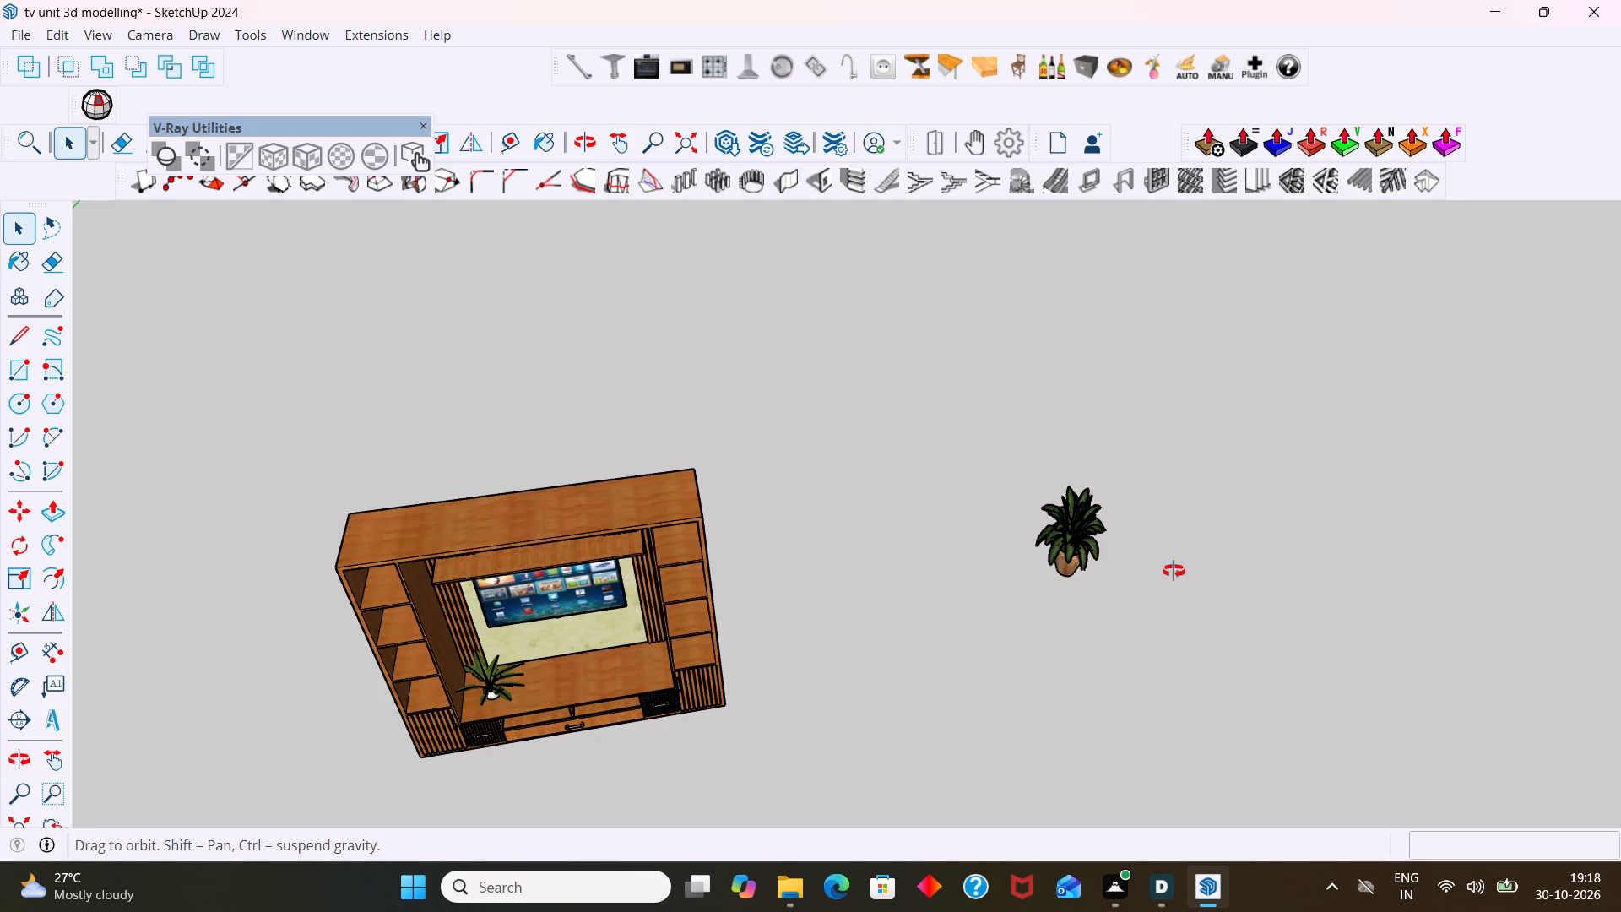
middle_drag(1174, 571, 1146, 486)
scroll(1147, 503, down, 1)
scroll(1141, 565, up, 1)
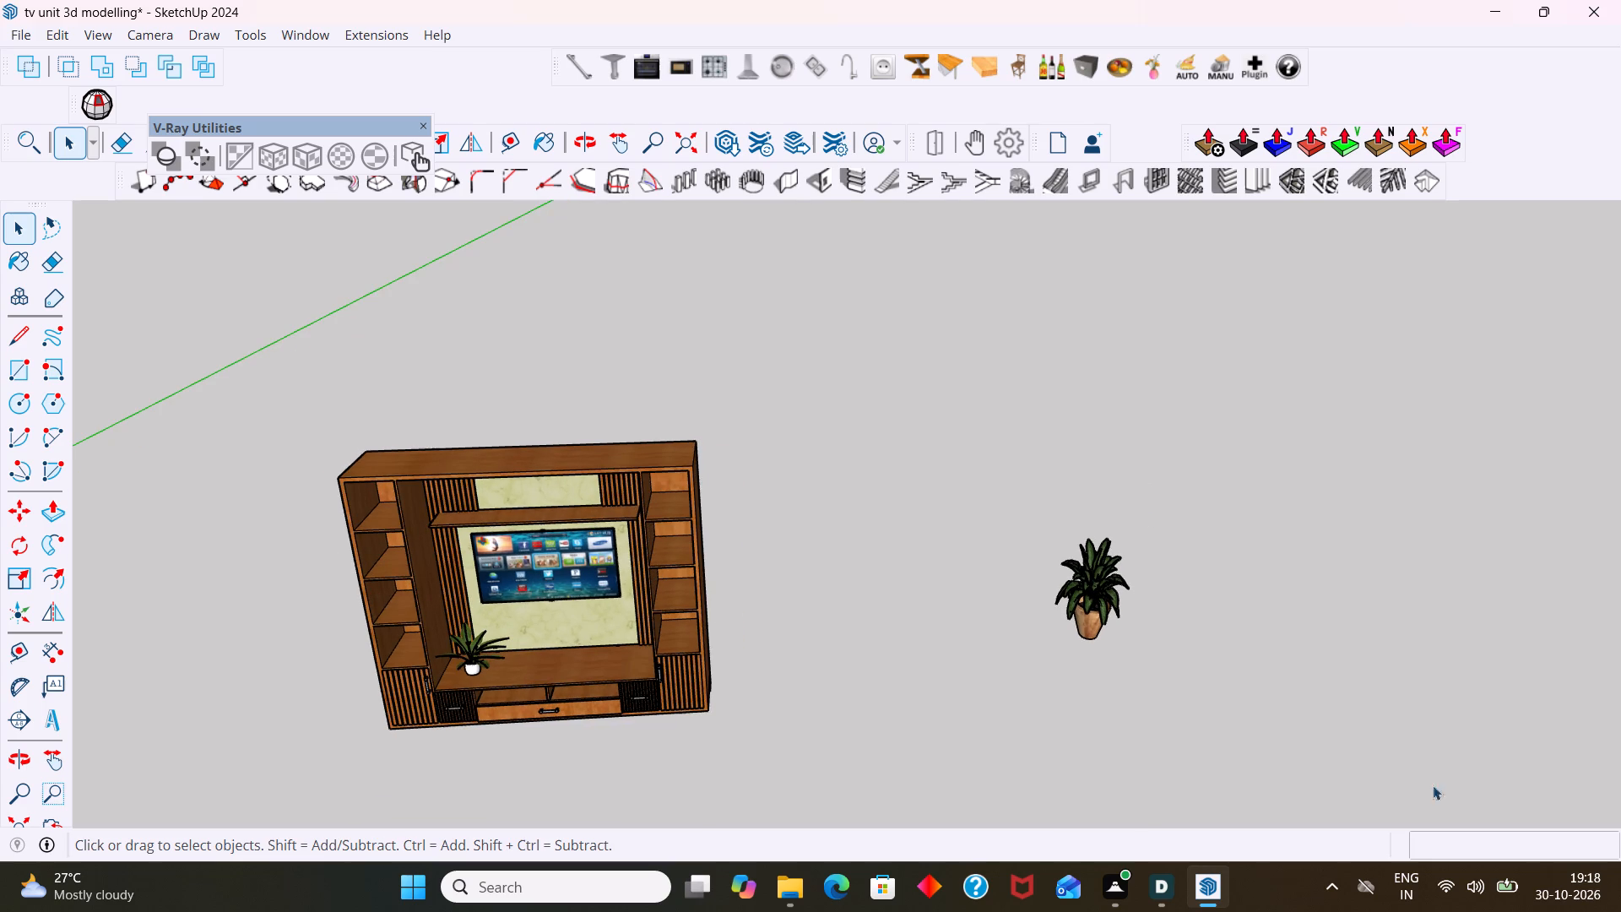
scroll(1538, 911, up, 4)
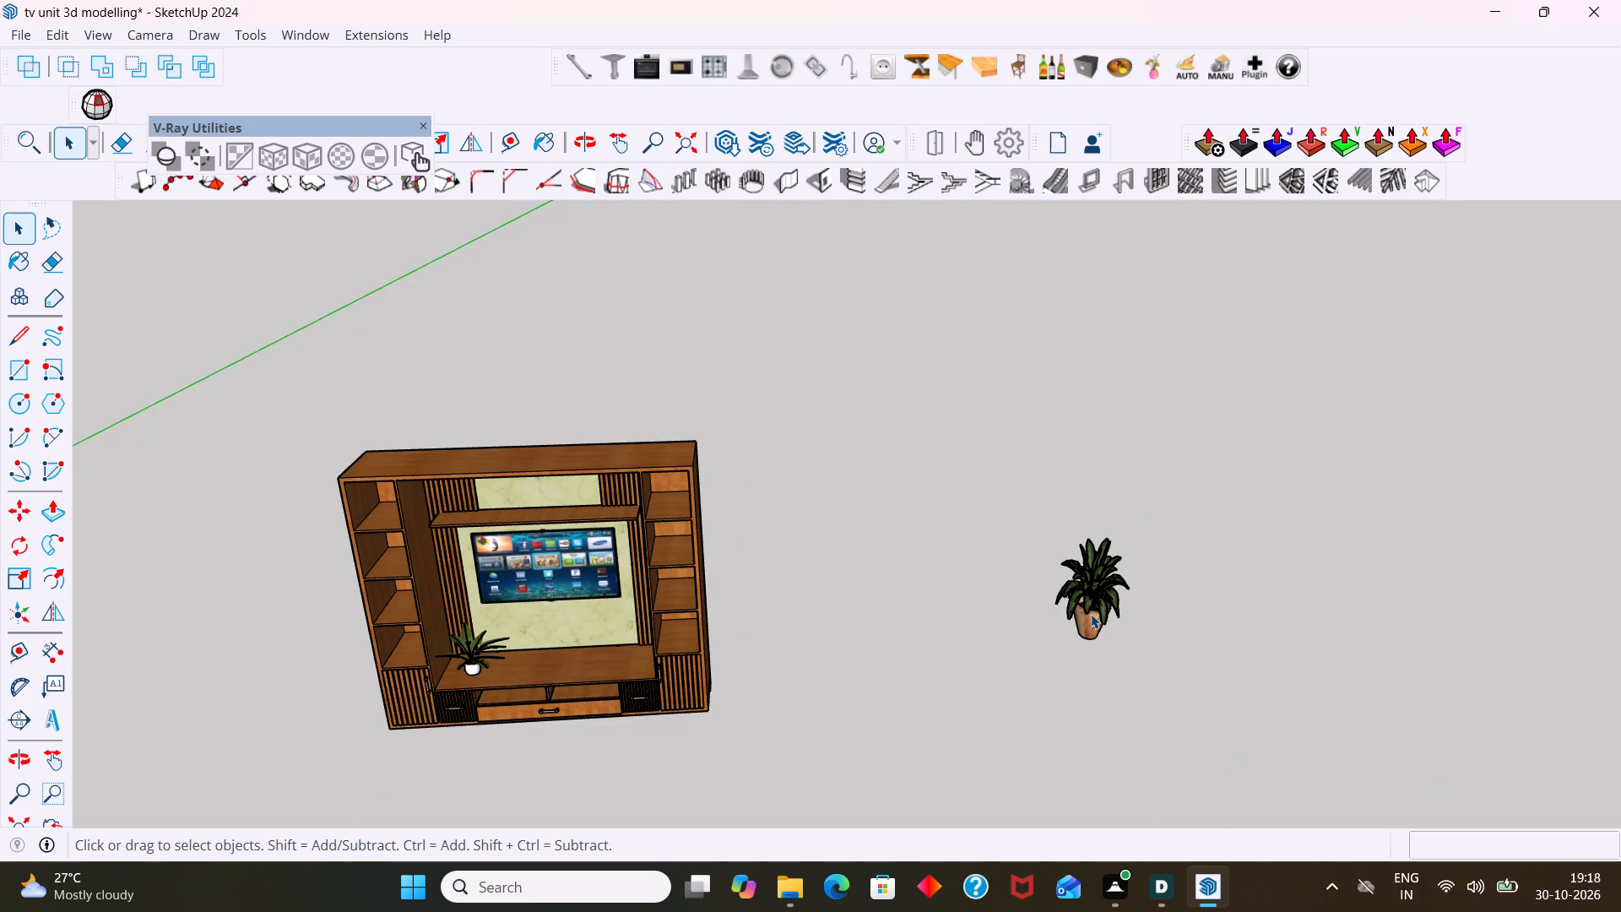
click(1091, 614)
key(m)
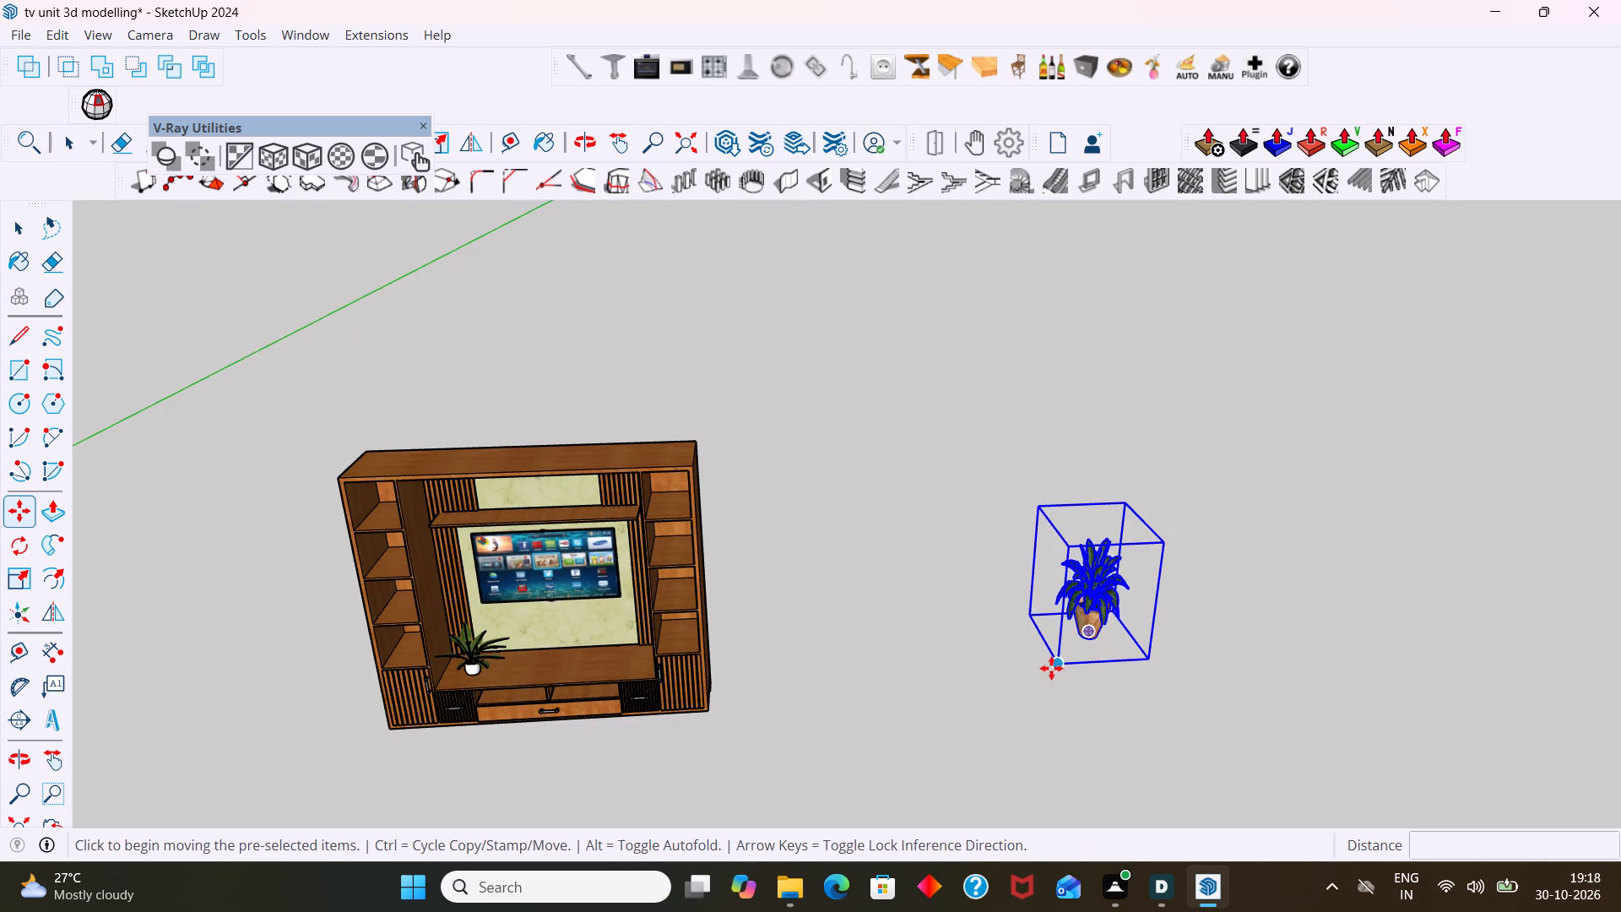
click(1055, 663)
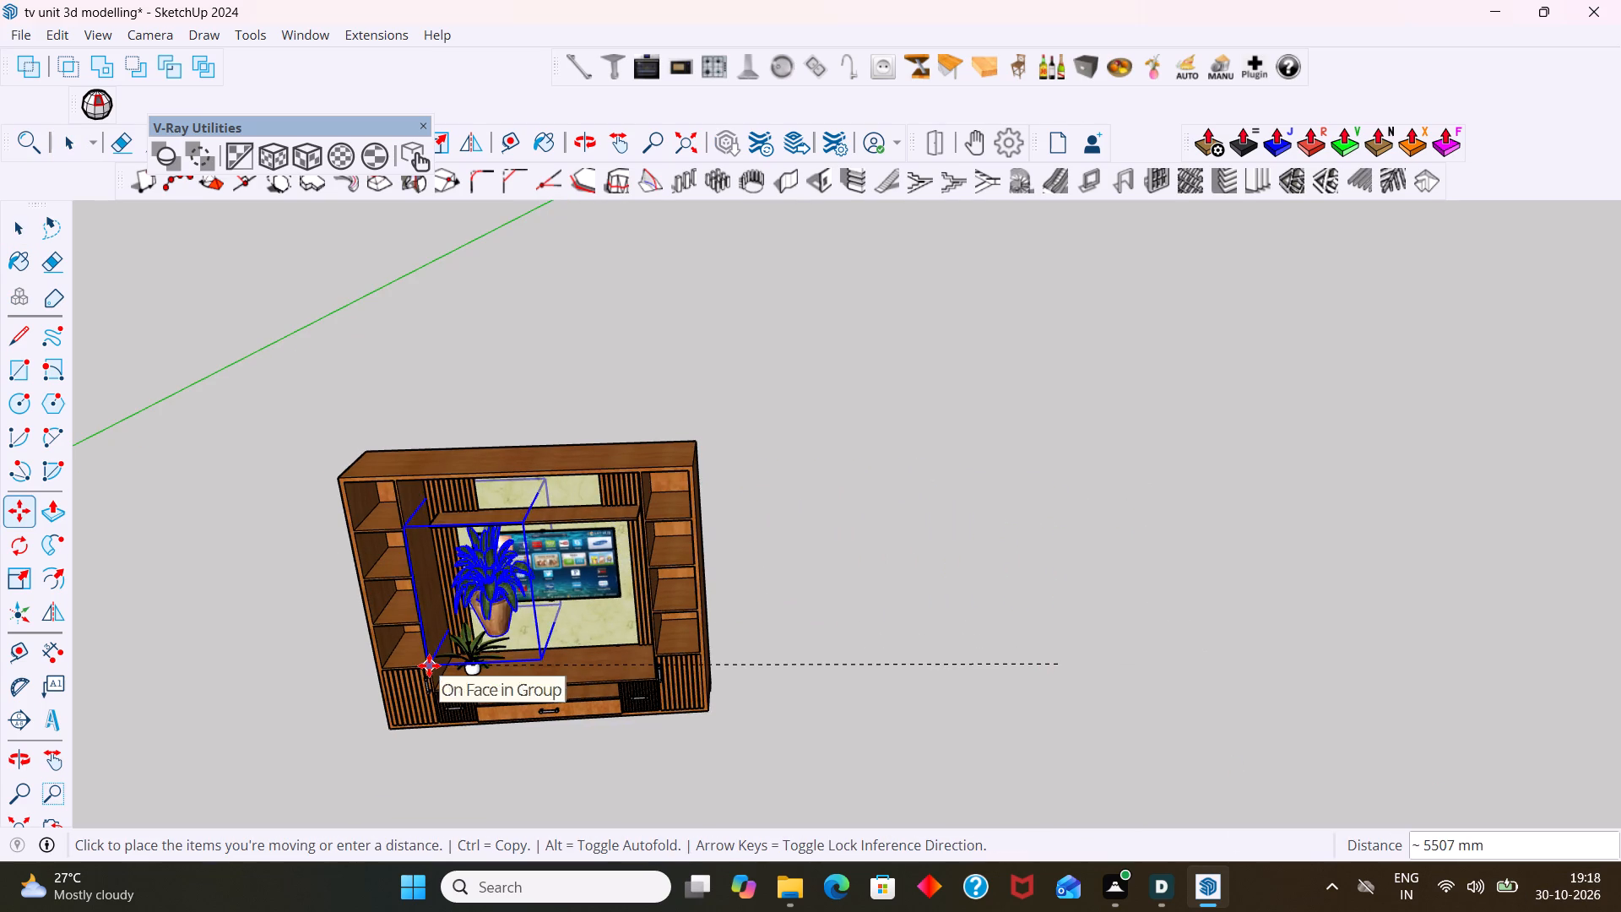
middle_drag(434, 665, 1174, 613)
scroll(1173, 606, up, 7)
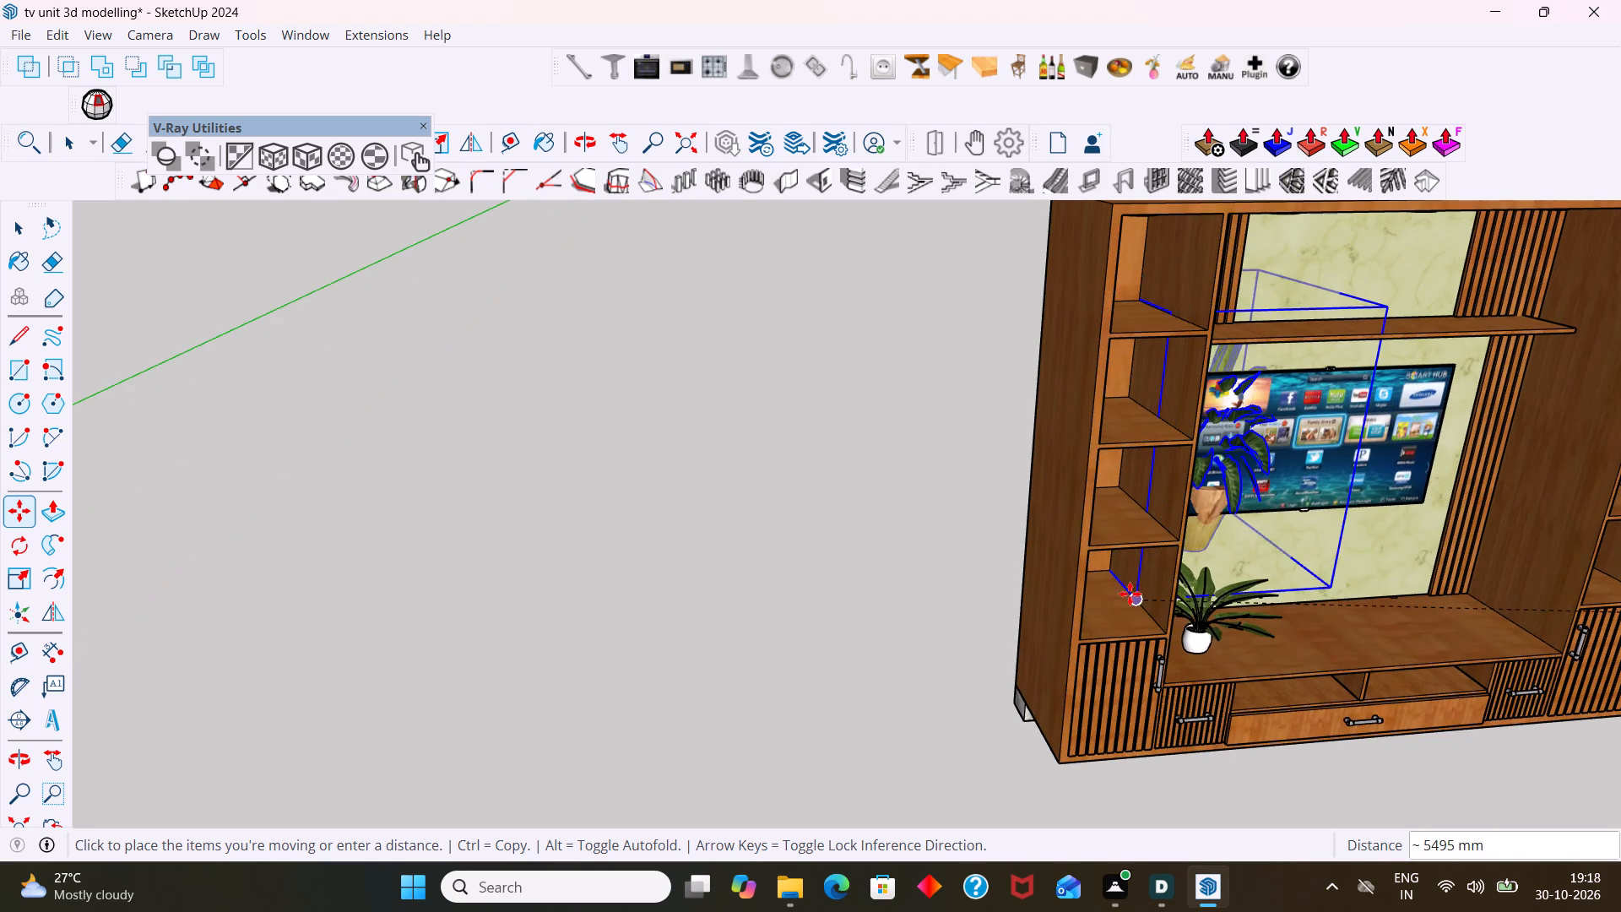
shift+middle_drag(1133, 551, 800, 750)
scroll(780, 633, up, 5)
middle_drag(780, 548, 800, 460)
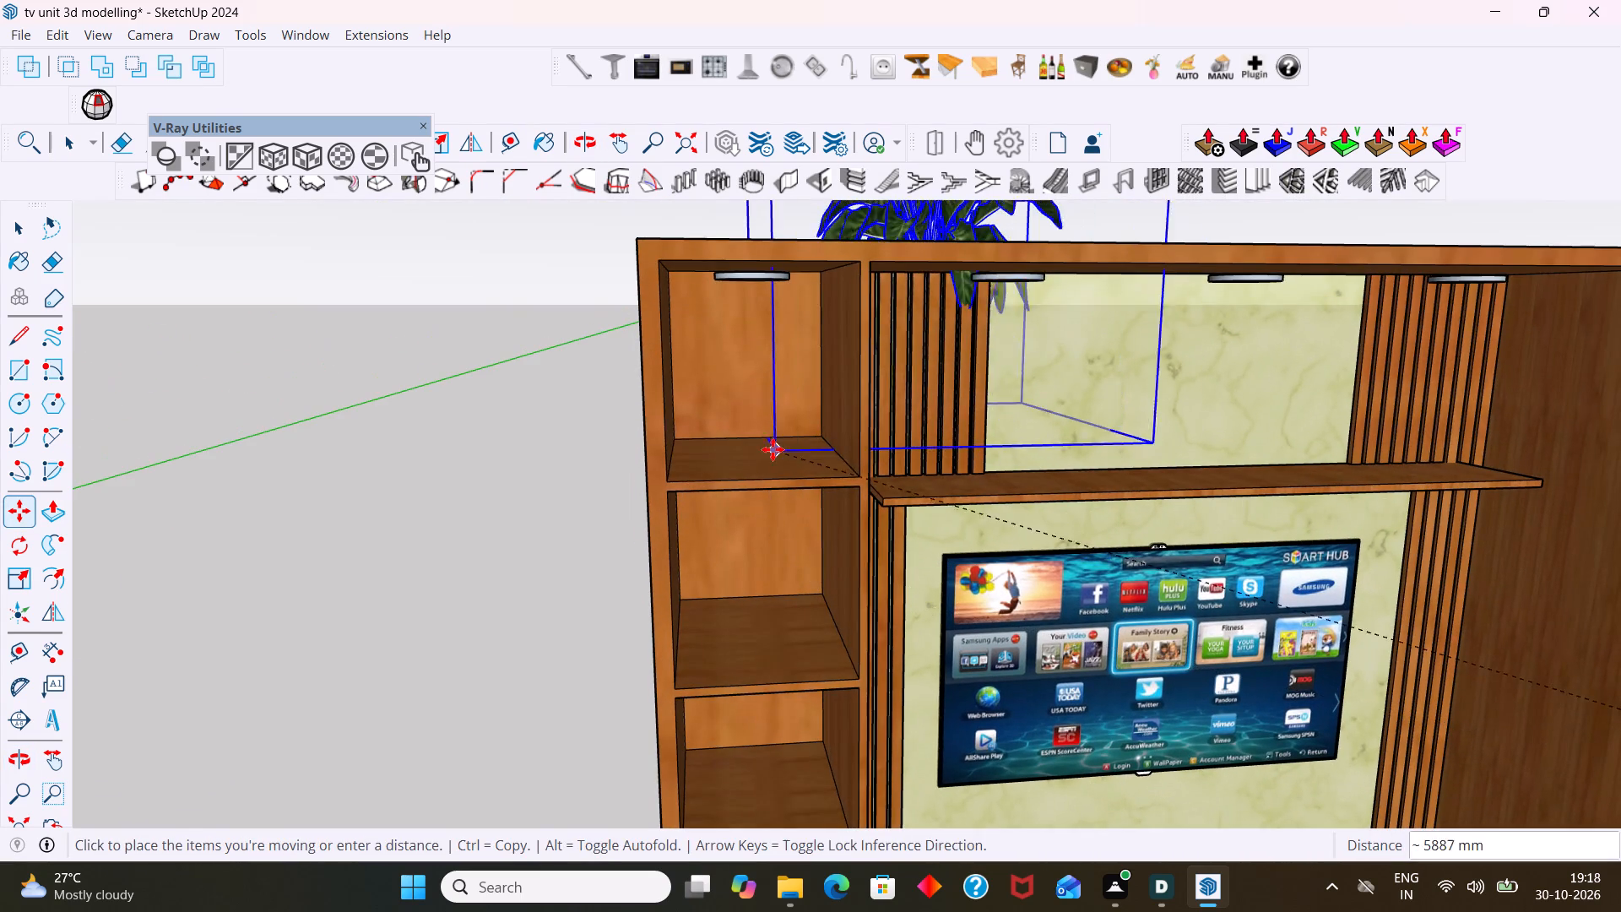
click(668, 483)
key(space)
scroll(894, 448, down, 8)
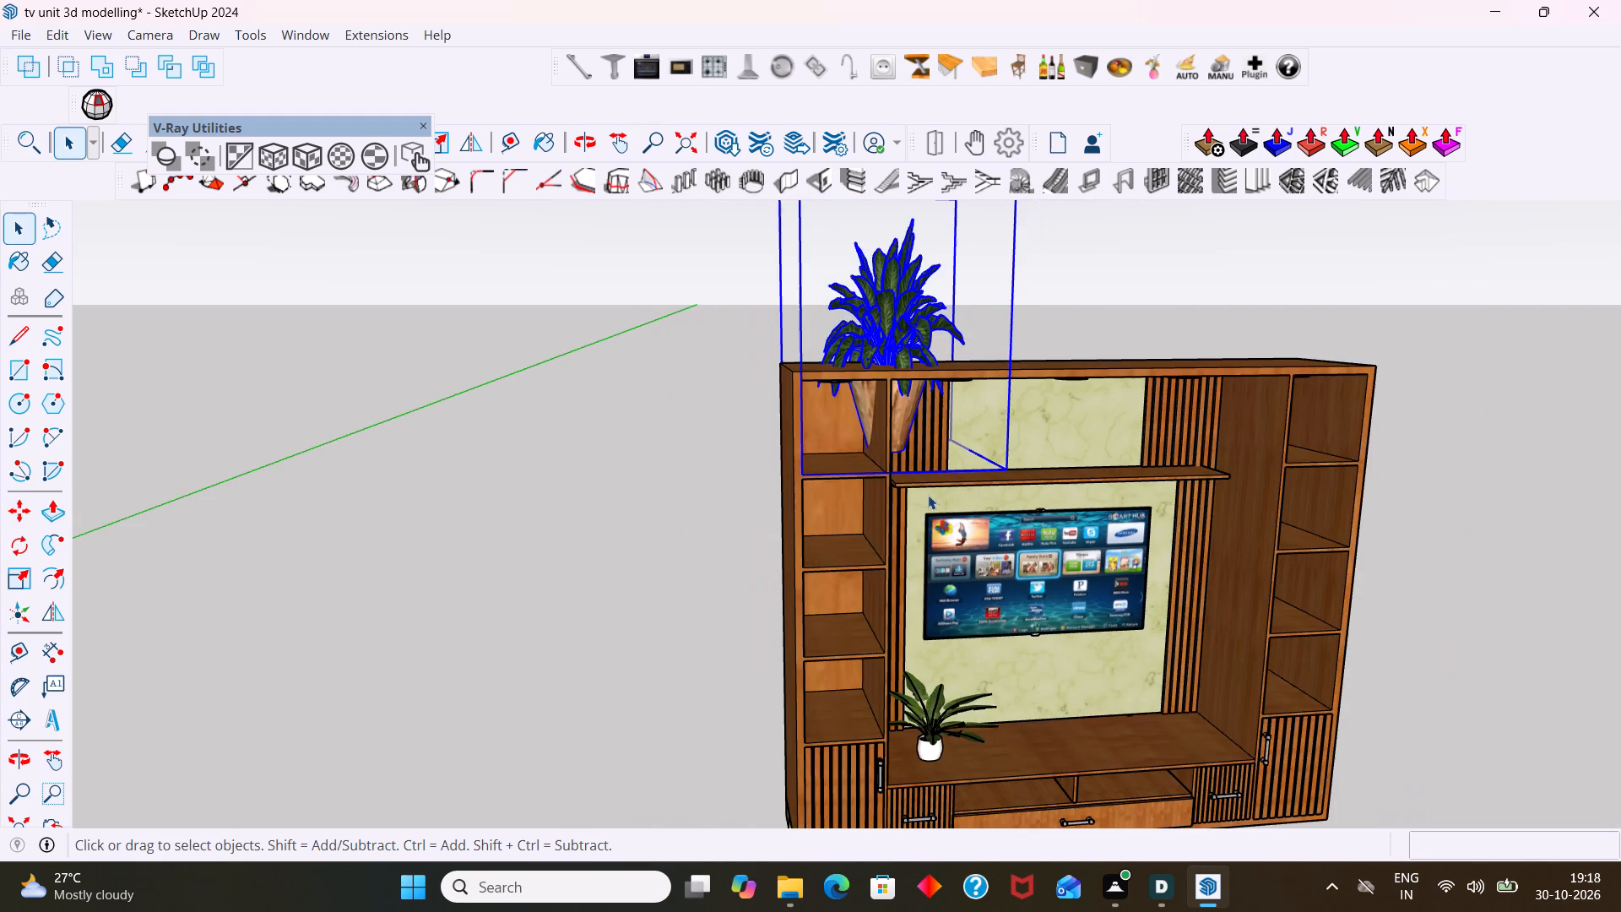
Scale the plant on the shelf to about 0.51 along the red axis and 0.63 along the green axis.
key(s)
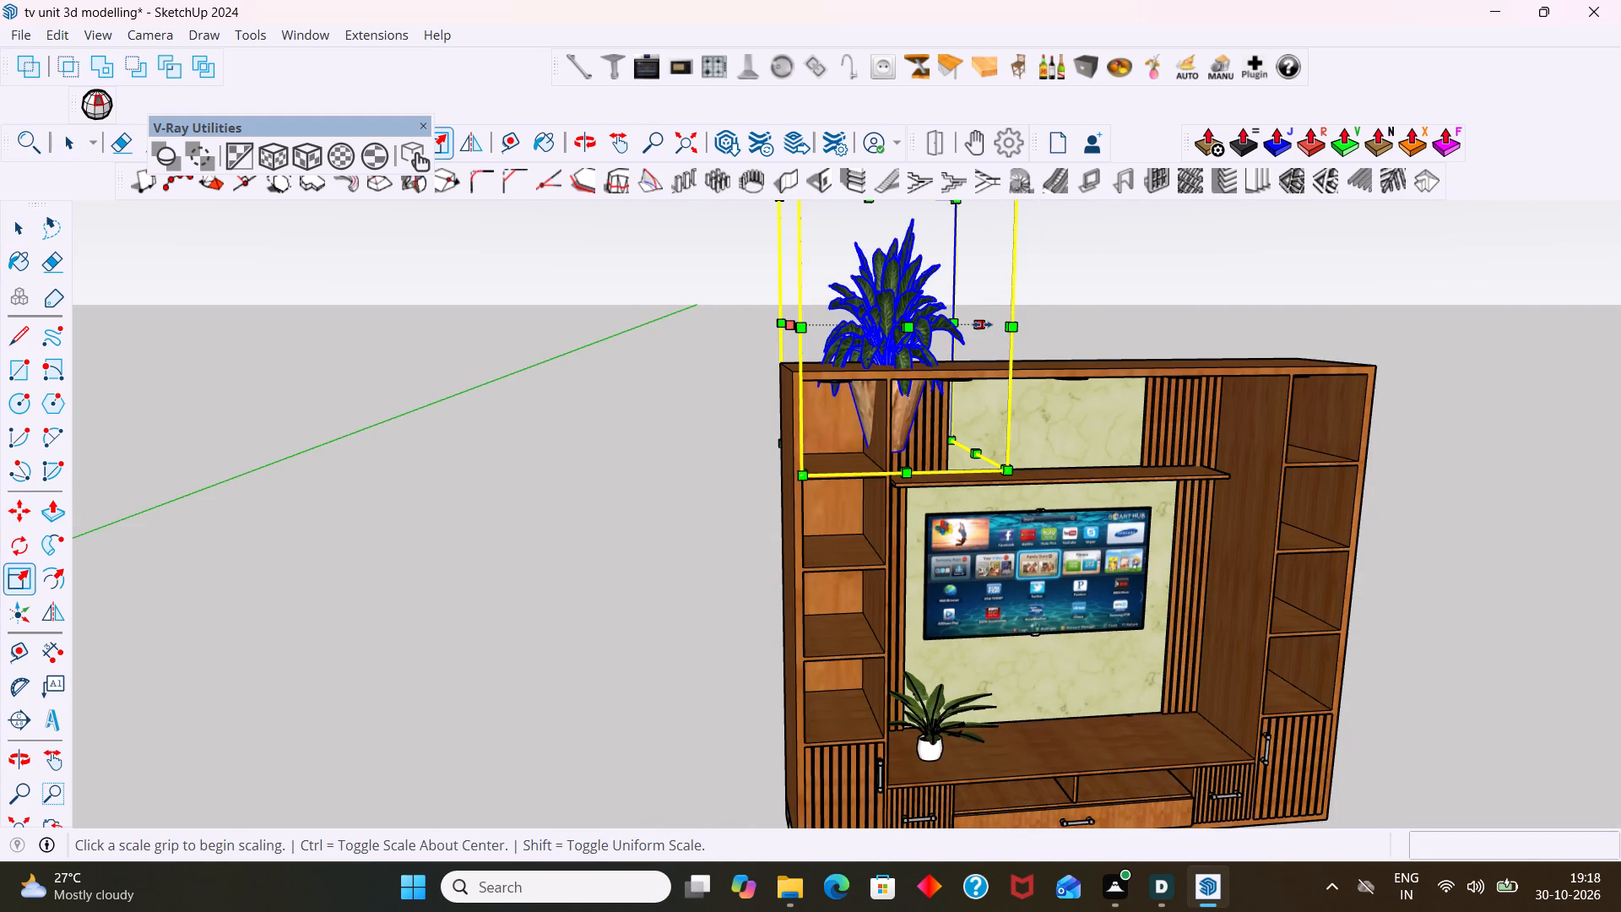
click(982, 324)
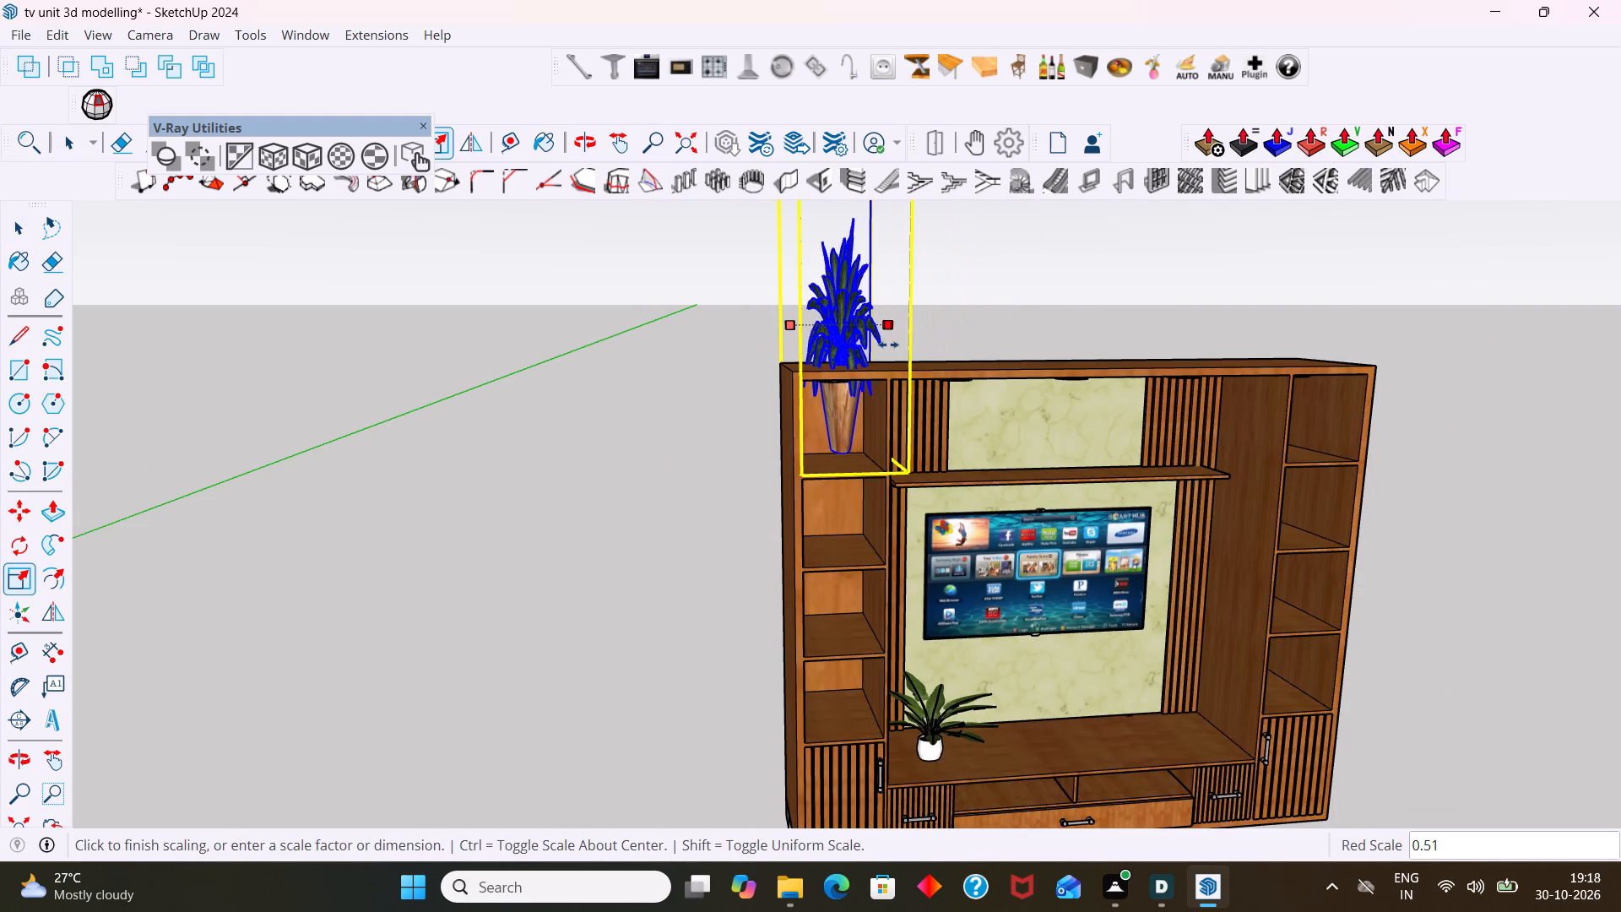
click(888, 345)
middle_drag(909, 486, 1528, 658)
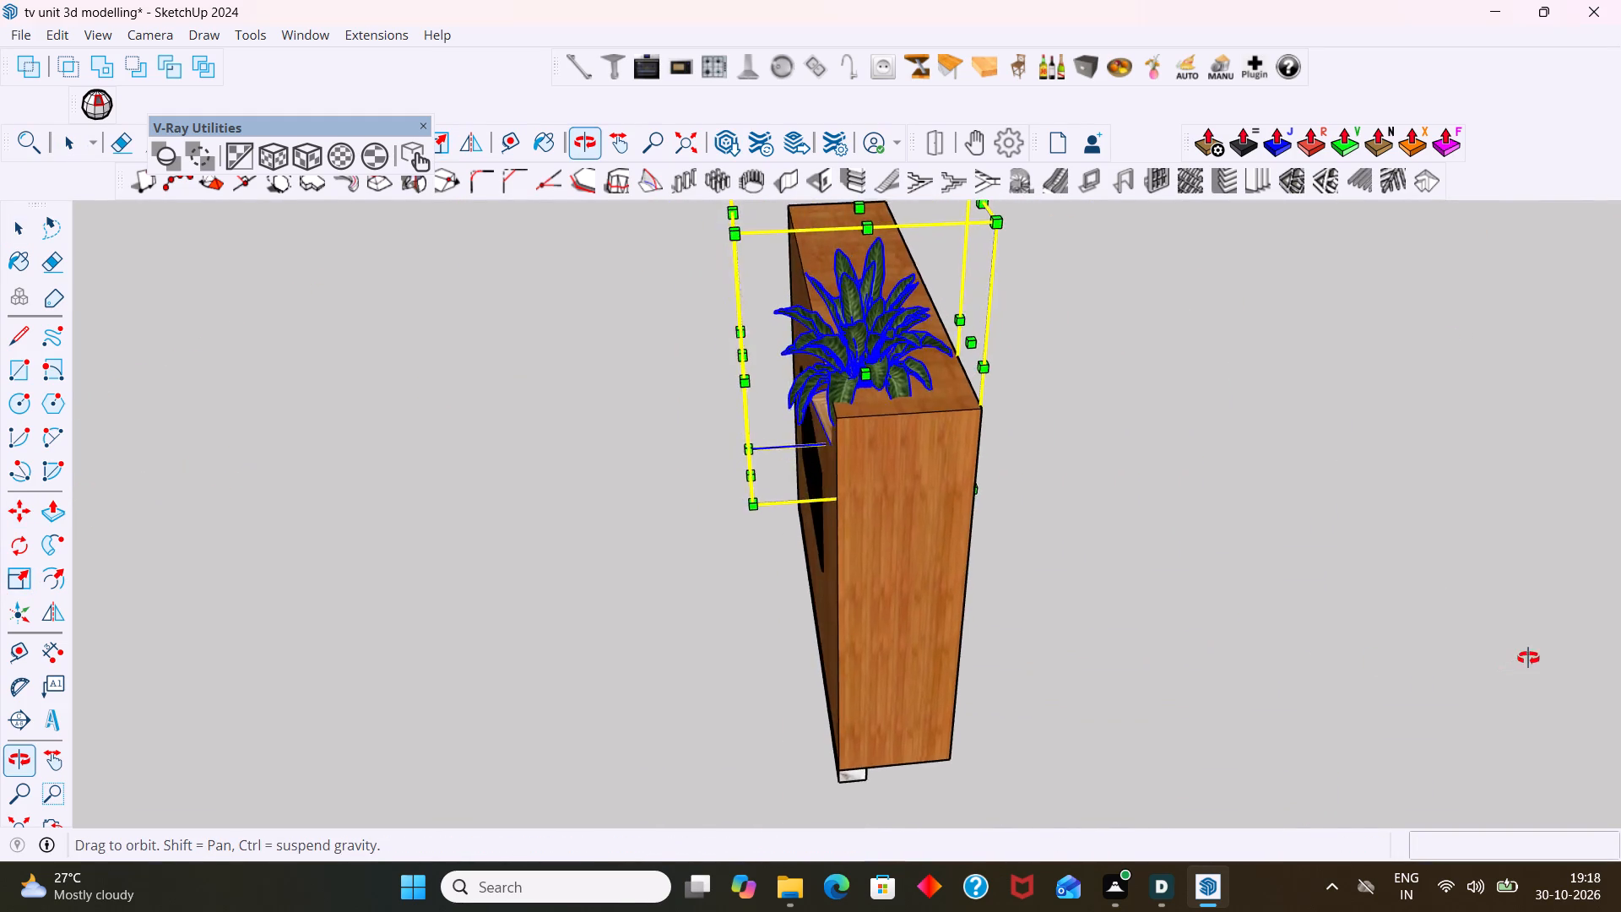
middle_drag(1528, 658, 1490, 641)
click(749, 353)
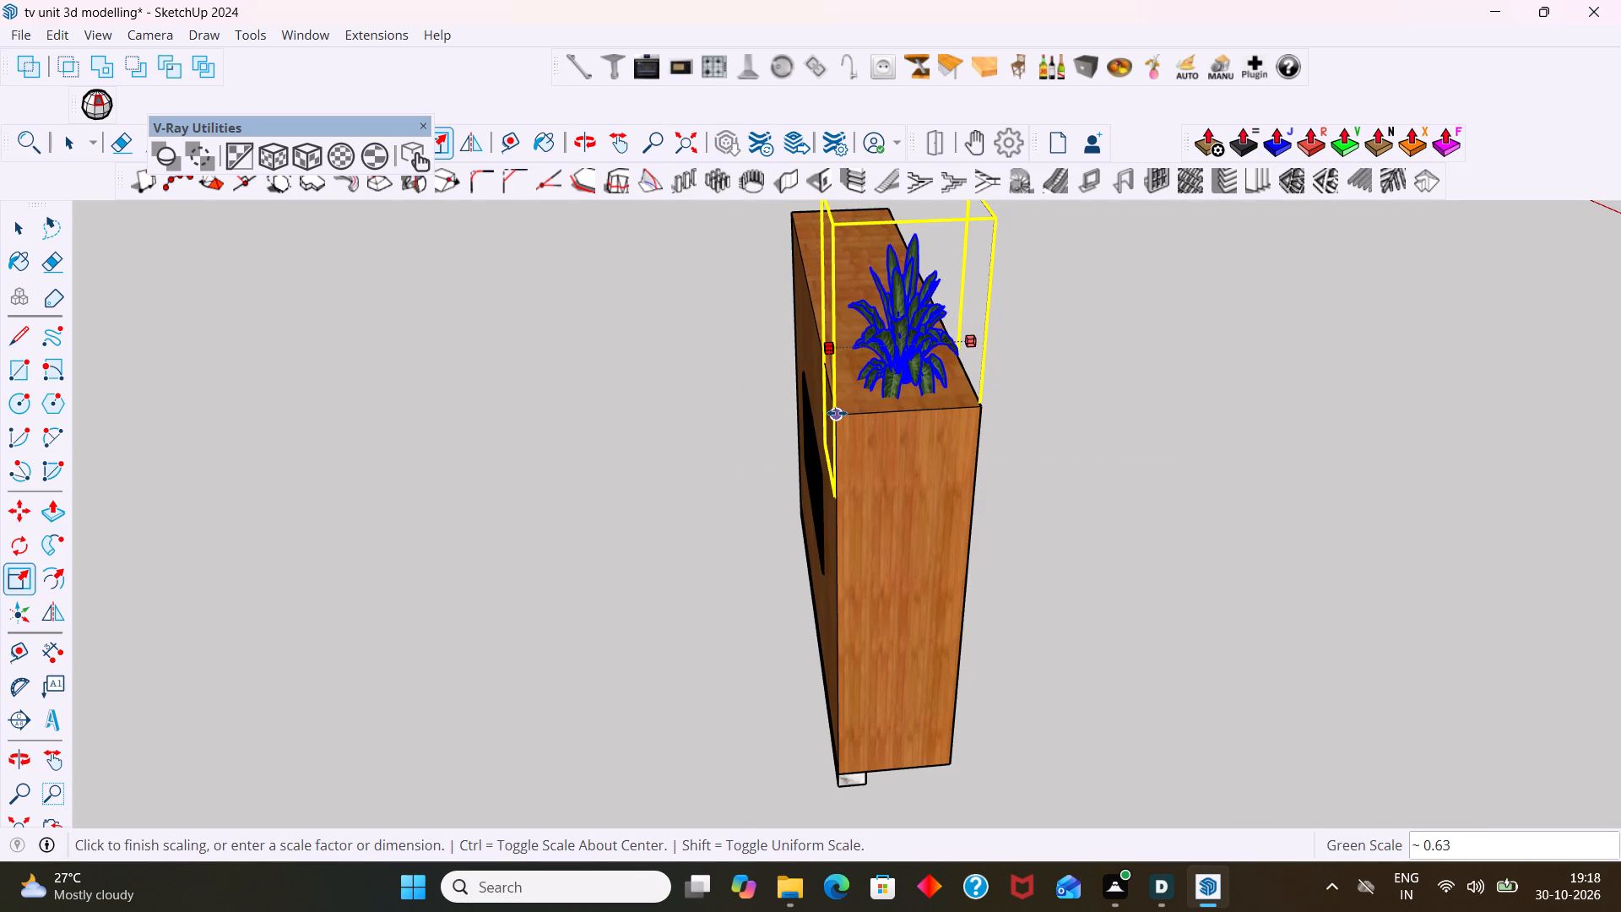
click(837, 413)
Reduce the plant's height along the blue axis to the TV unit's top edge so it fits the upper shelf compartment.
scroll(888, 421, down, 2)
middle_drag(1035, 477, 530, 315)
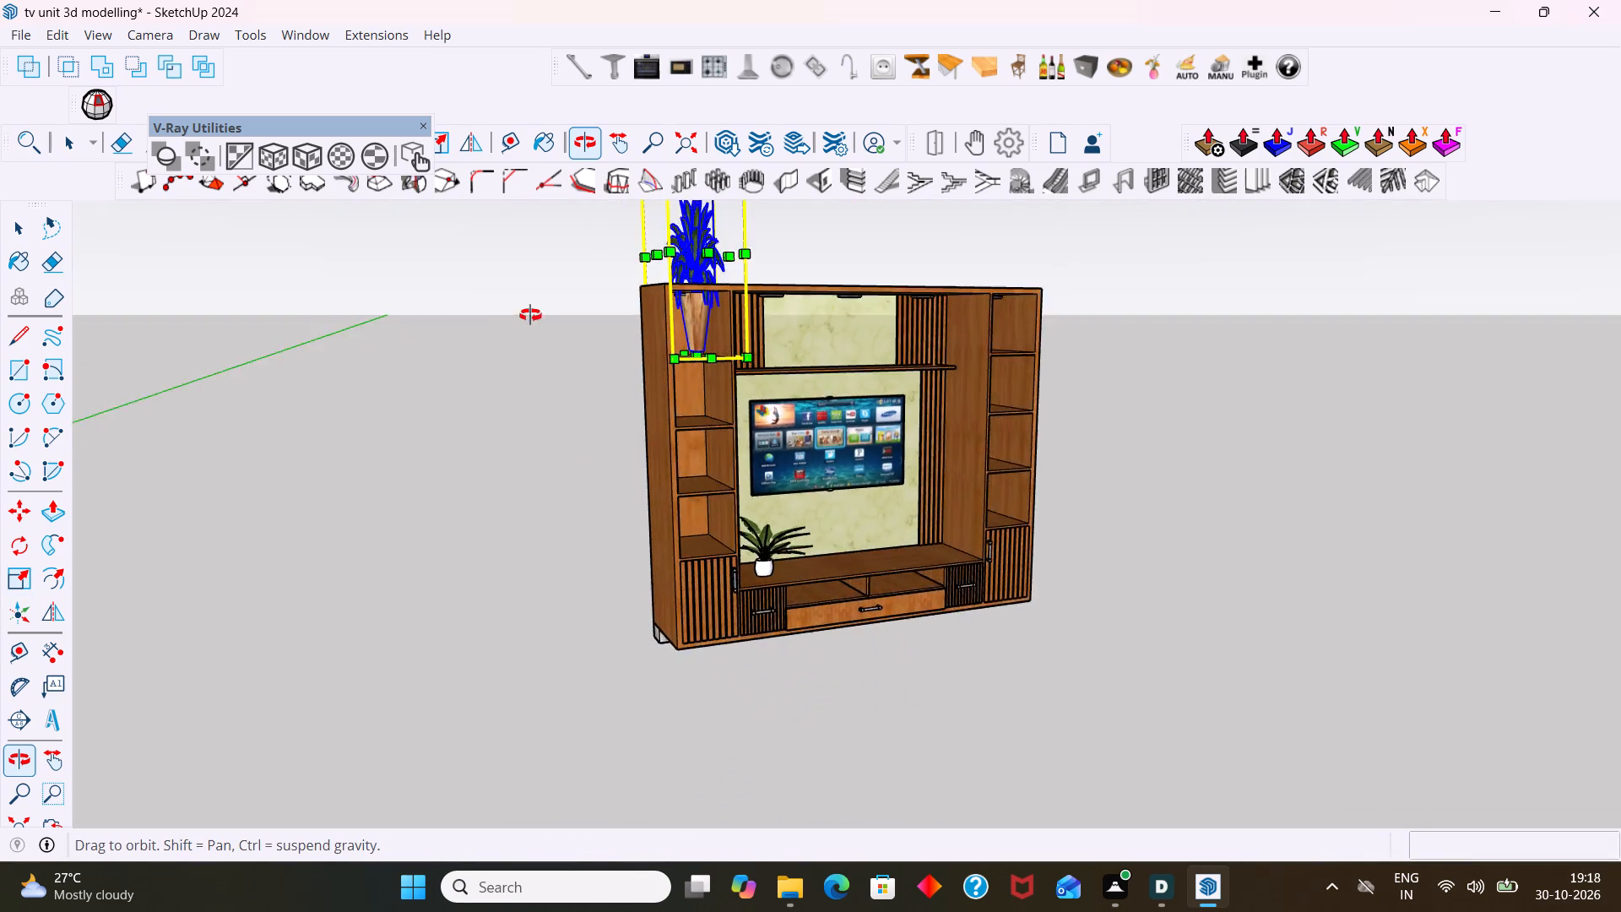
middle_drag(530, 315, 390, 373)
scroll(658, 339, up, 3)
scroll(714, 312, down, 6)
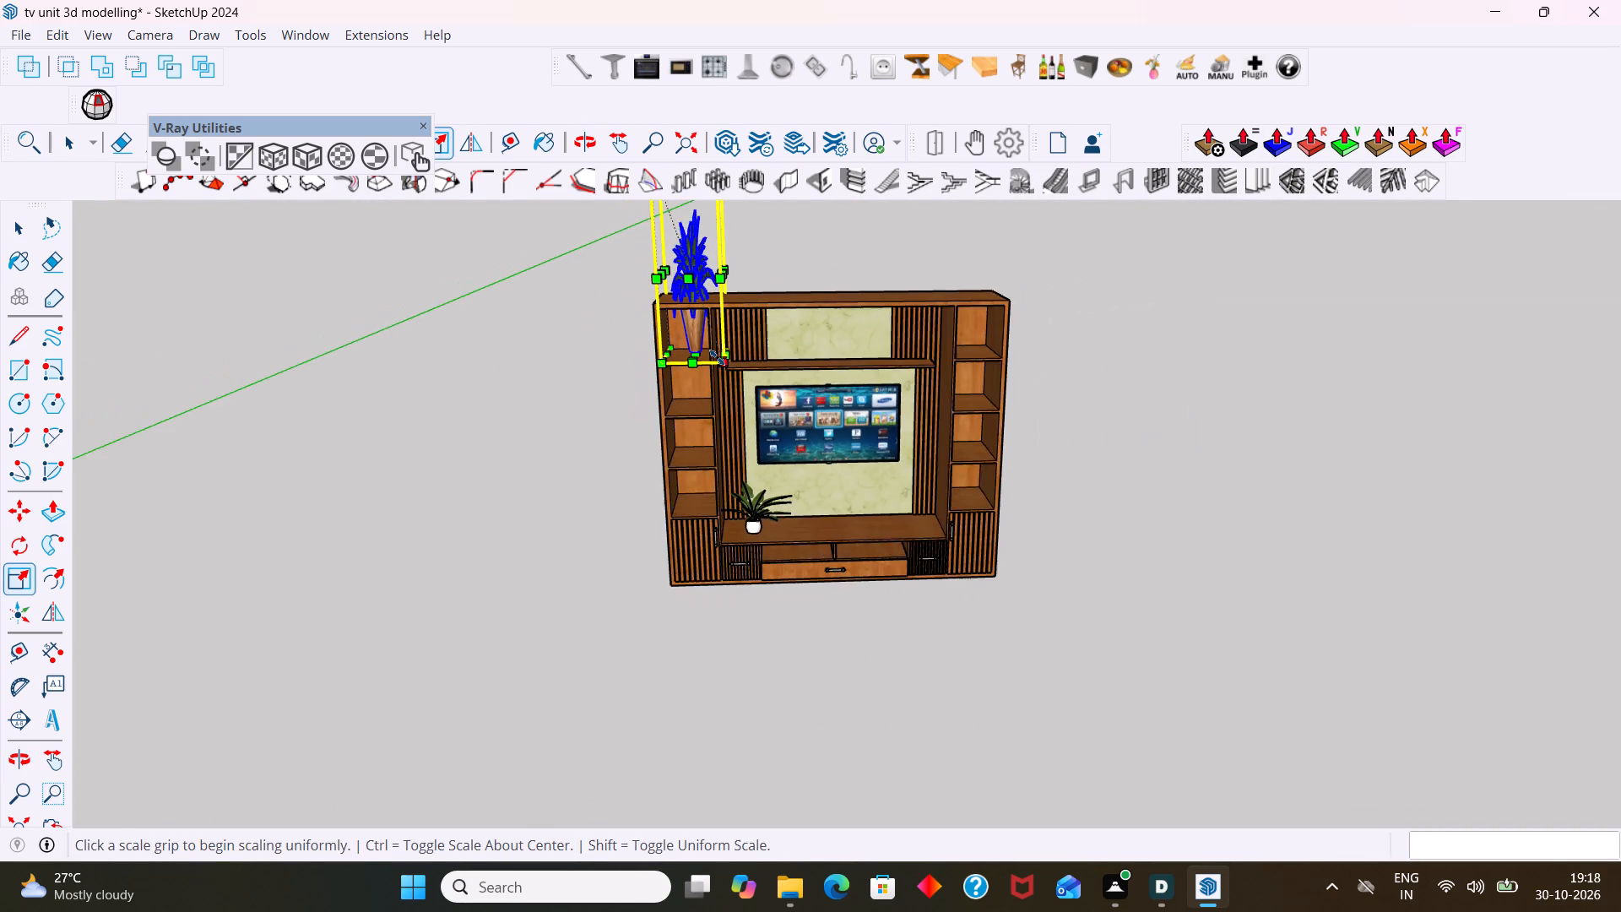
scroll(717, 357, down, 3)
shift+middle_drag(723, 351, 719, 571)
scroll(672, 443, up, 5)
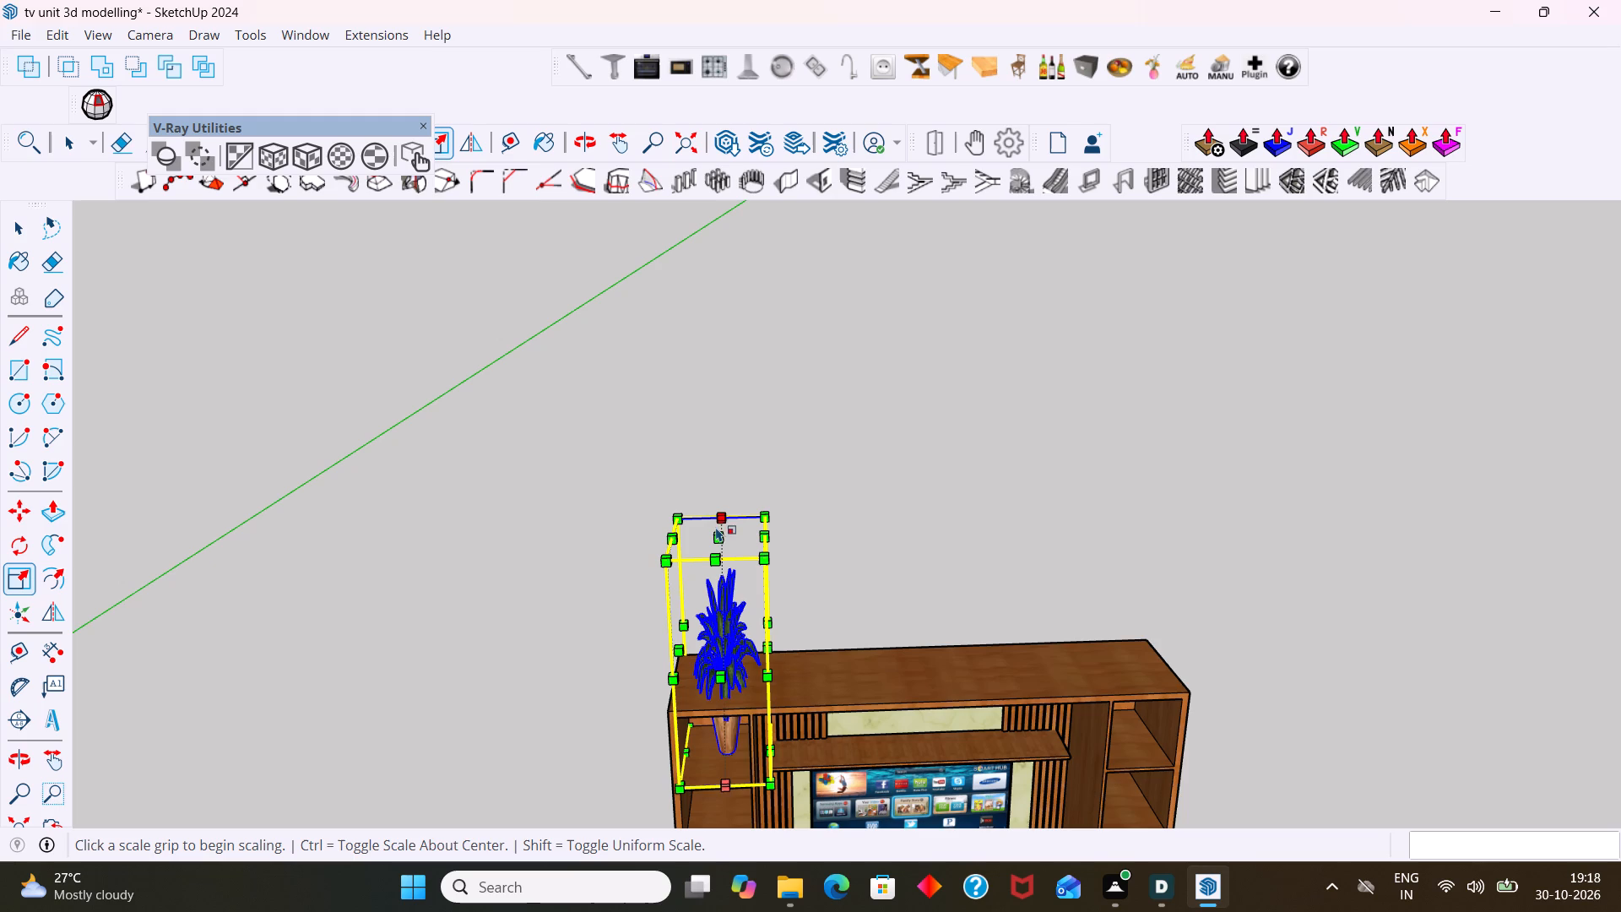
click(721, 539)
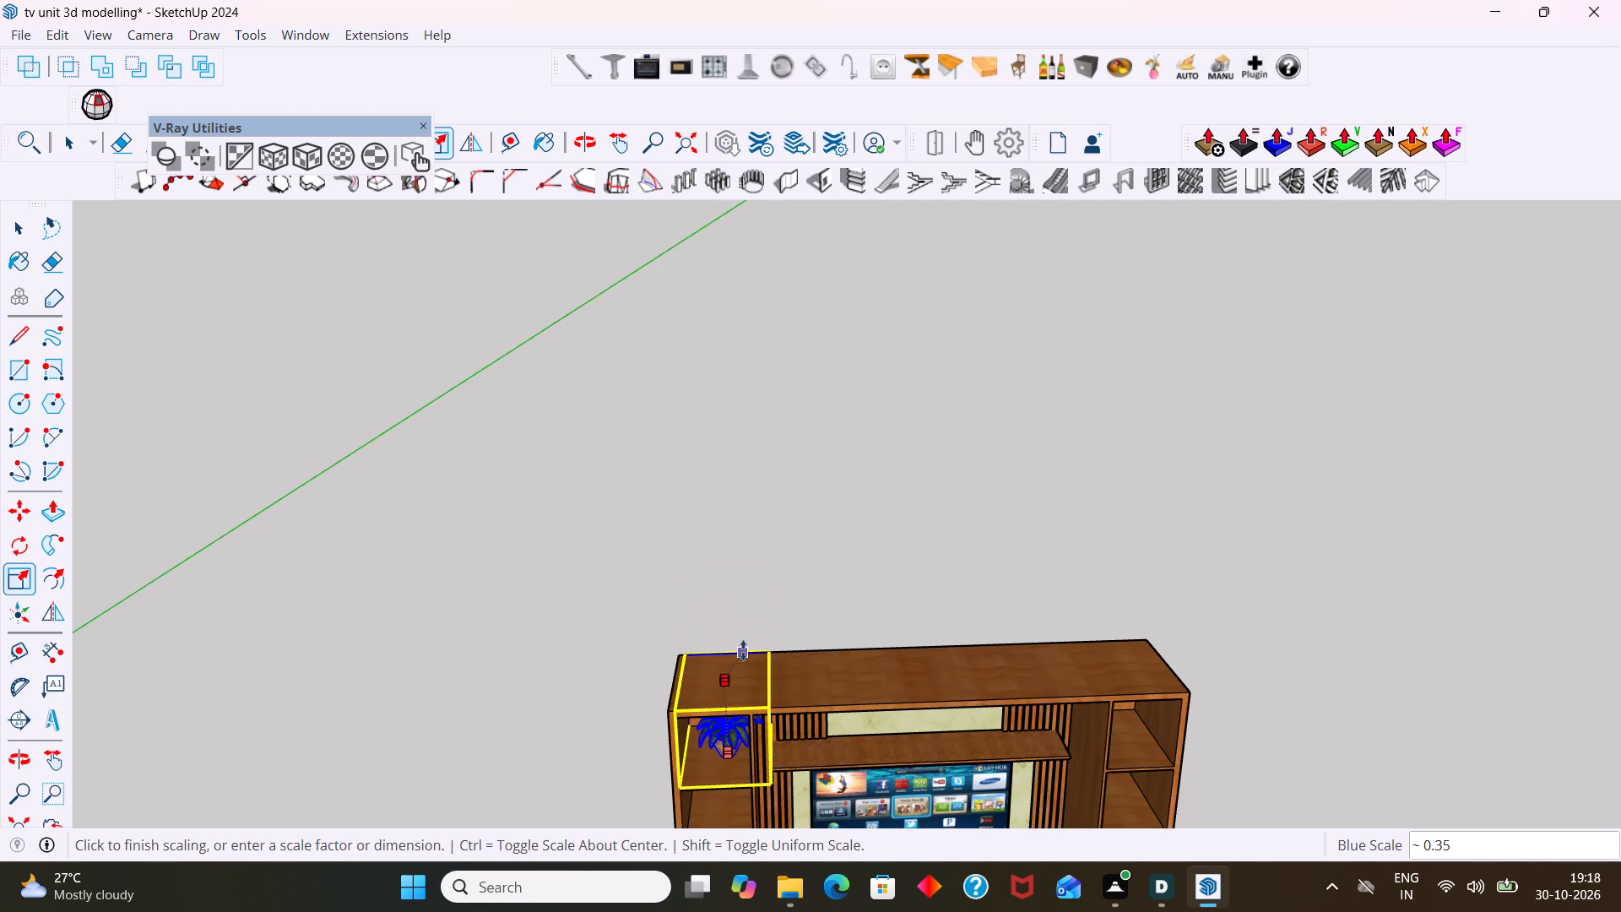
middle_drag(742, 650, 760, 454)
middle_drag(759, 518, 759, 395)
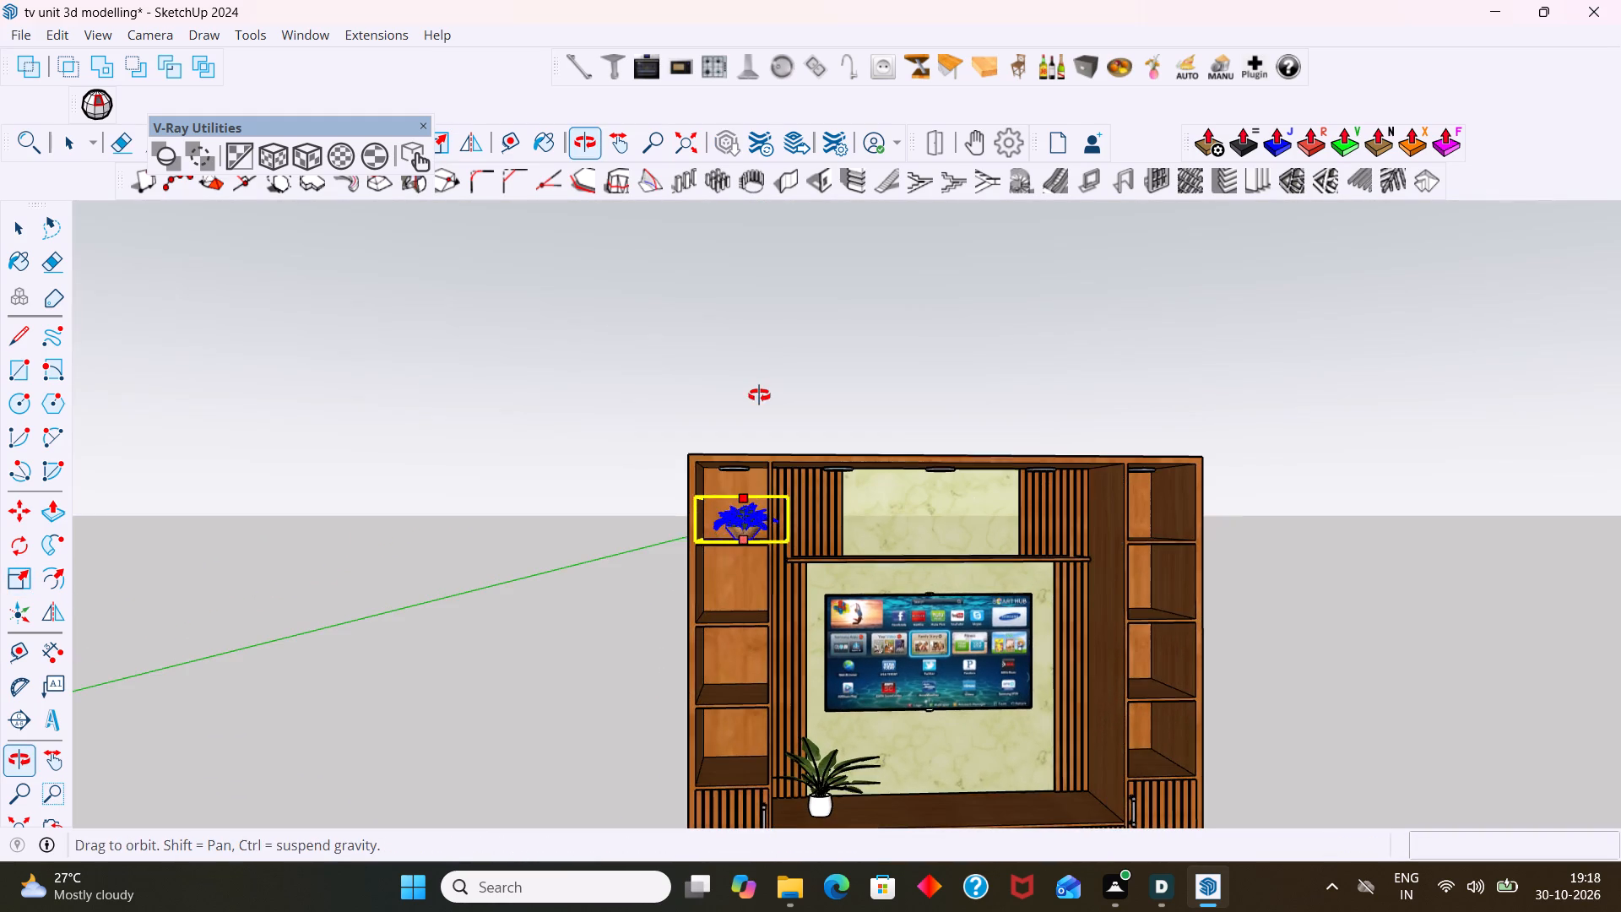
middle_drag(759, 395, 759, 394)
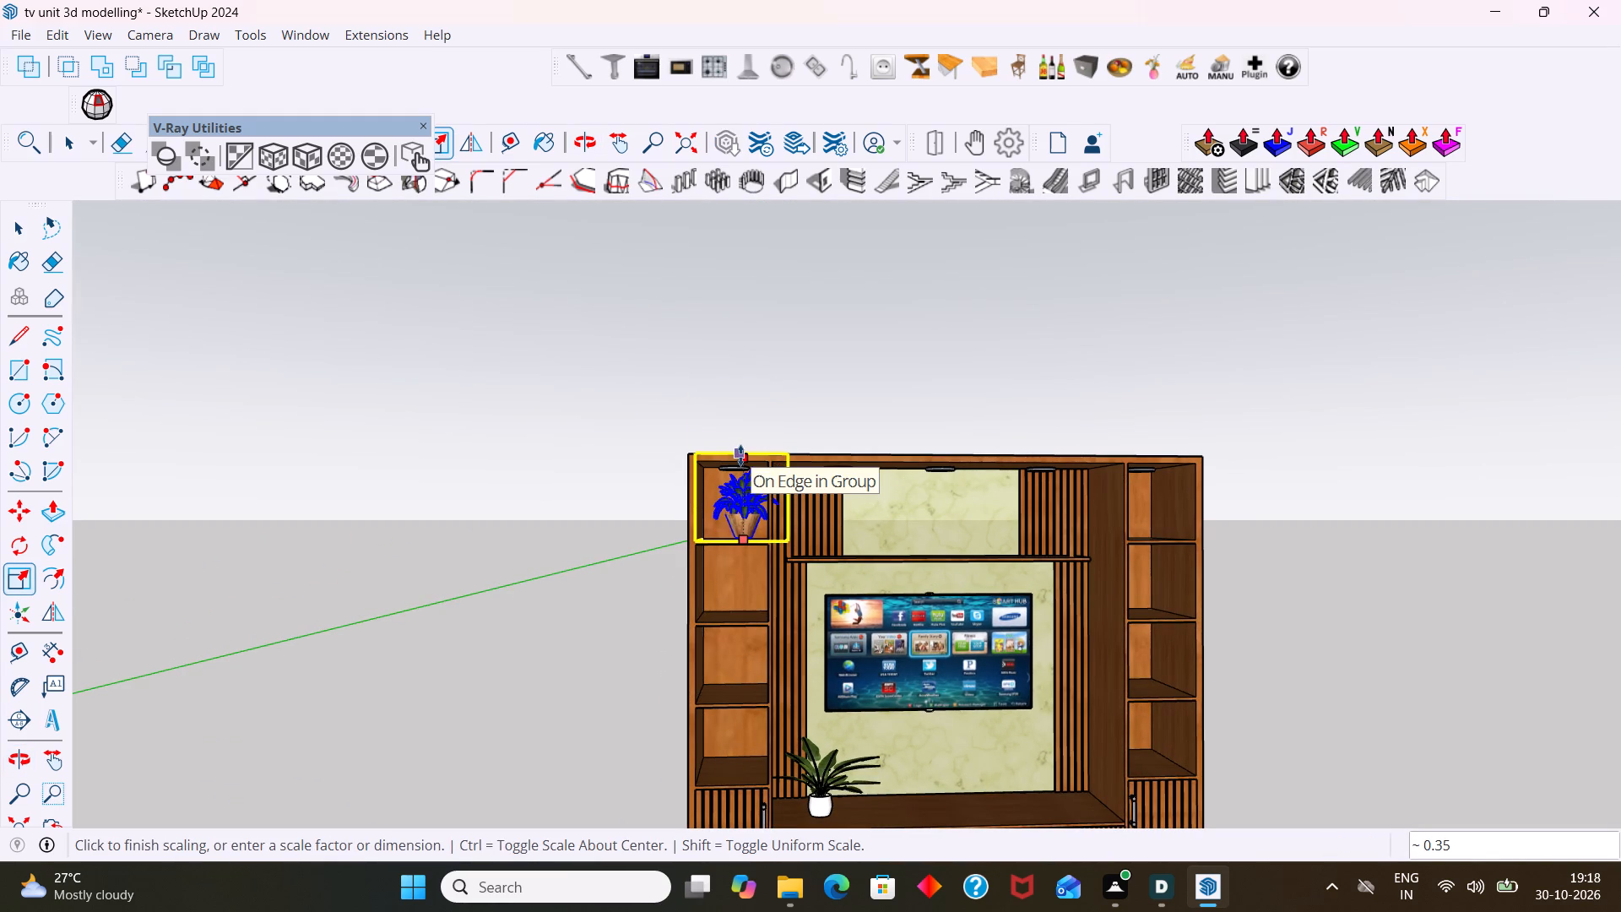
click(743, 452)
key(space)
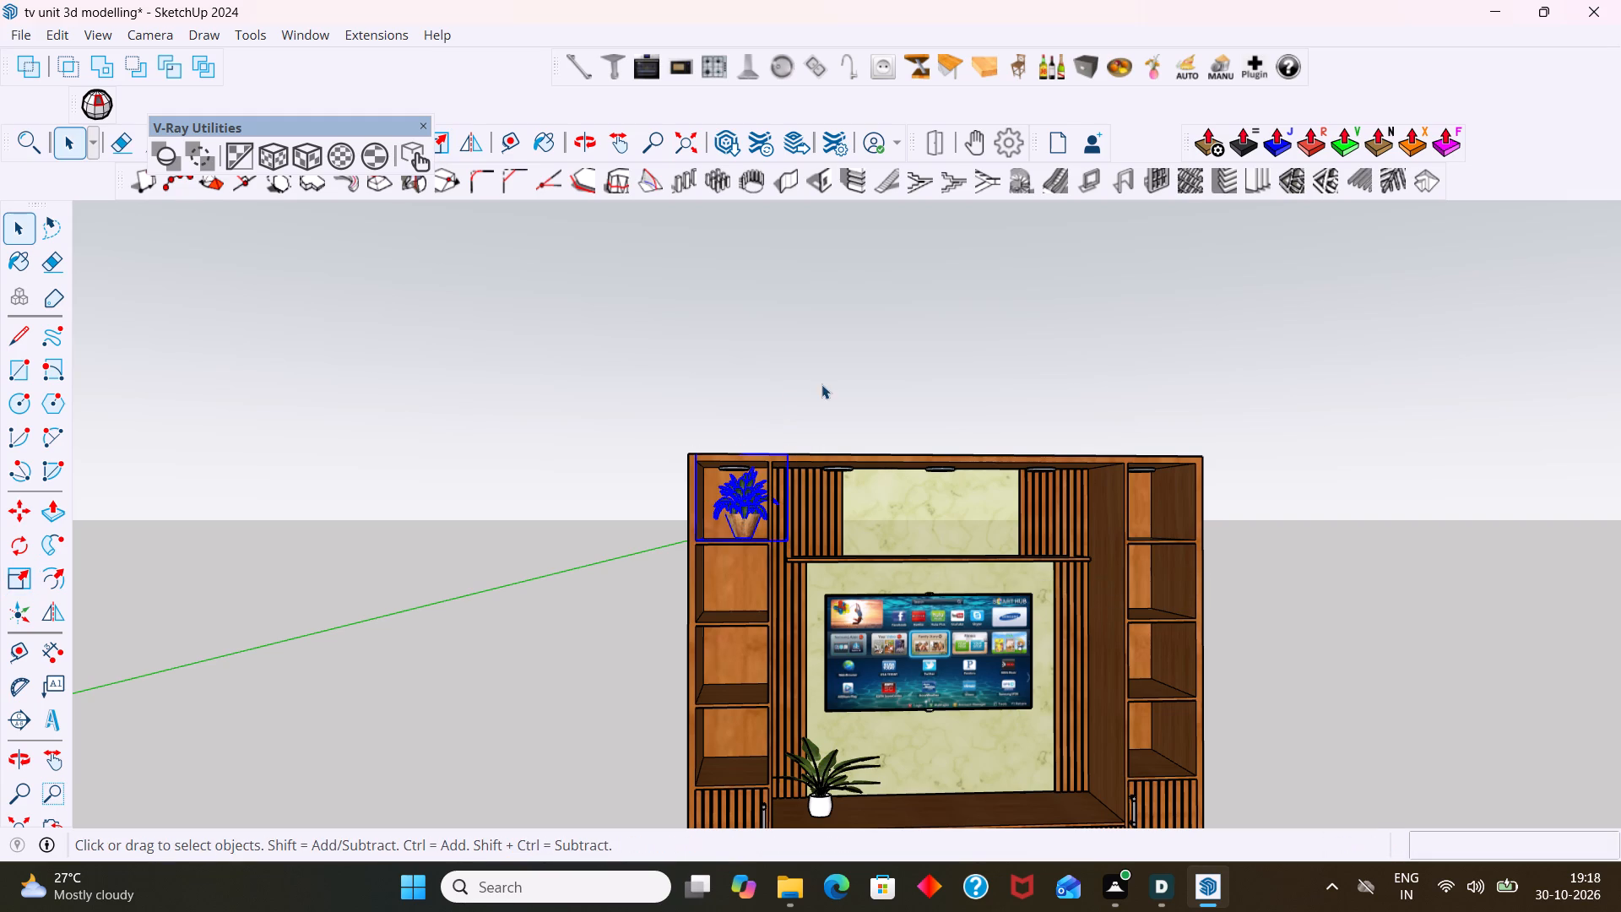
click(821, 384)
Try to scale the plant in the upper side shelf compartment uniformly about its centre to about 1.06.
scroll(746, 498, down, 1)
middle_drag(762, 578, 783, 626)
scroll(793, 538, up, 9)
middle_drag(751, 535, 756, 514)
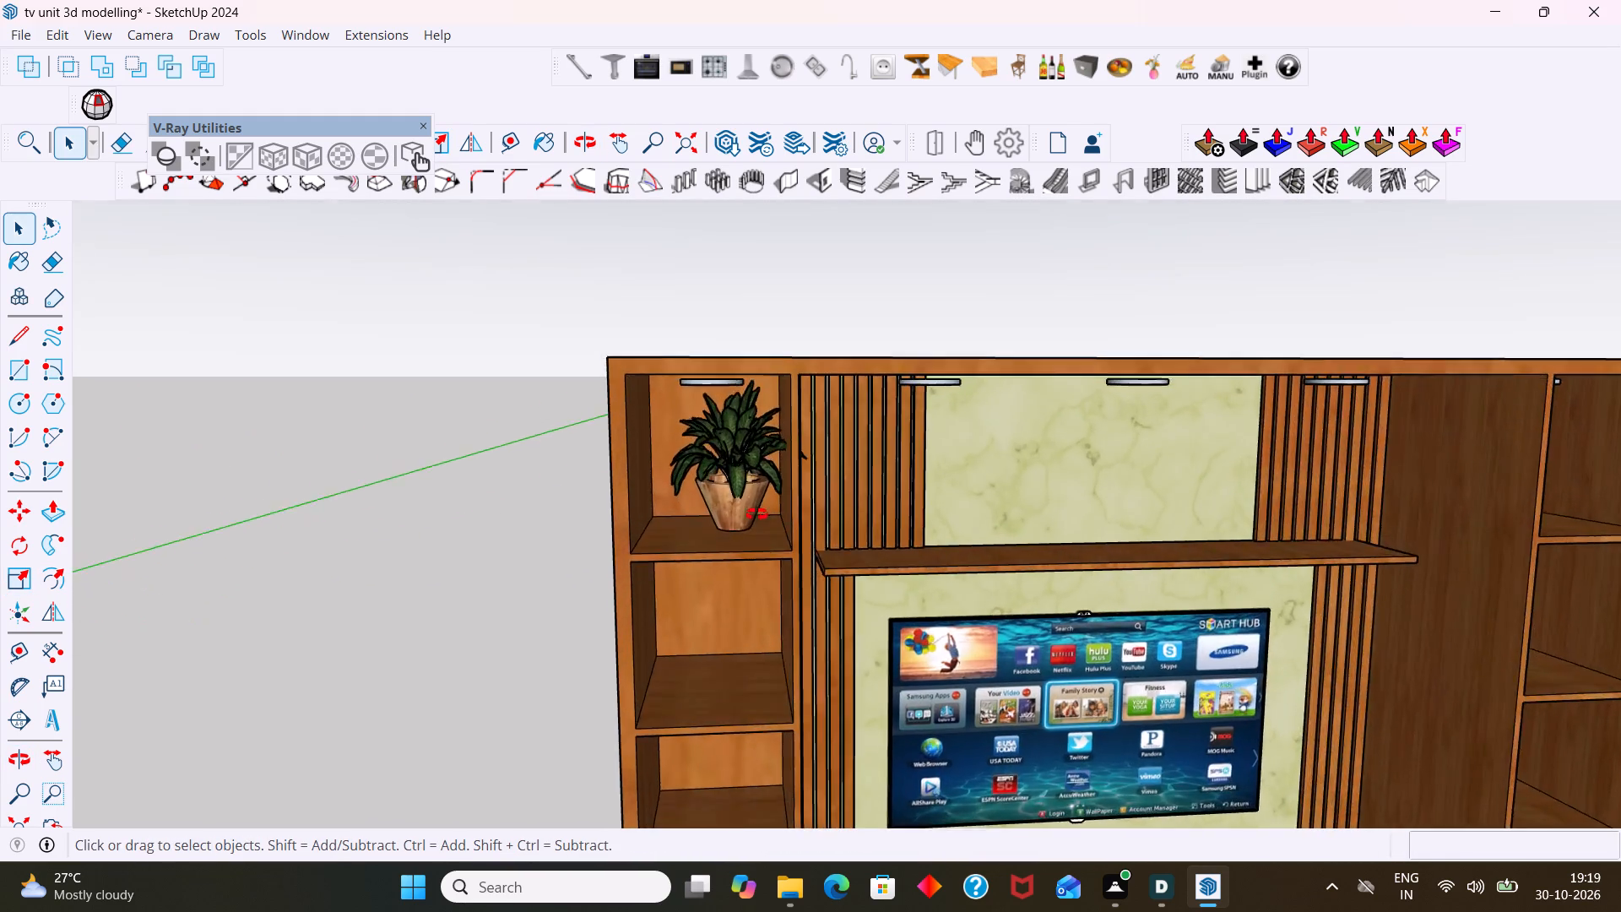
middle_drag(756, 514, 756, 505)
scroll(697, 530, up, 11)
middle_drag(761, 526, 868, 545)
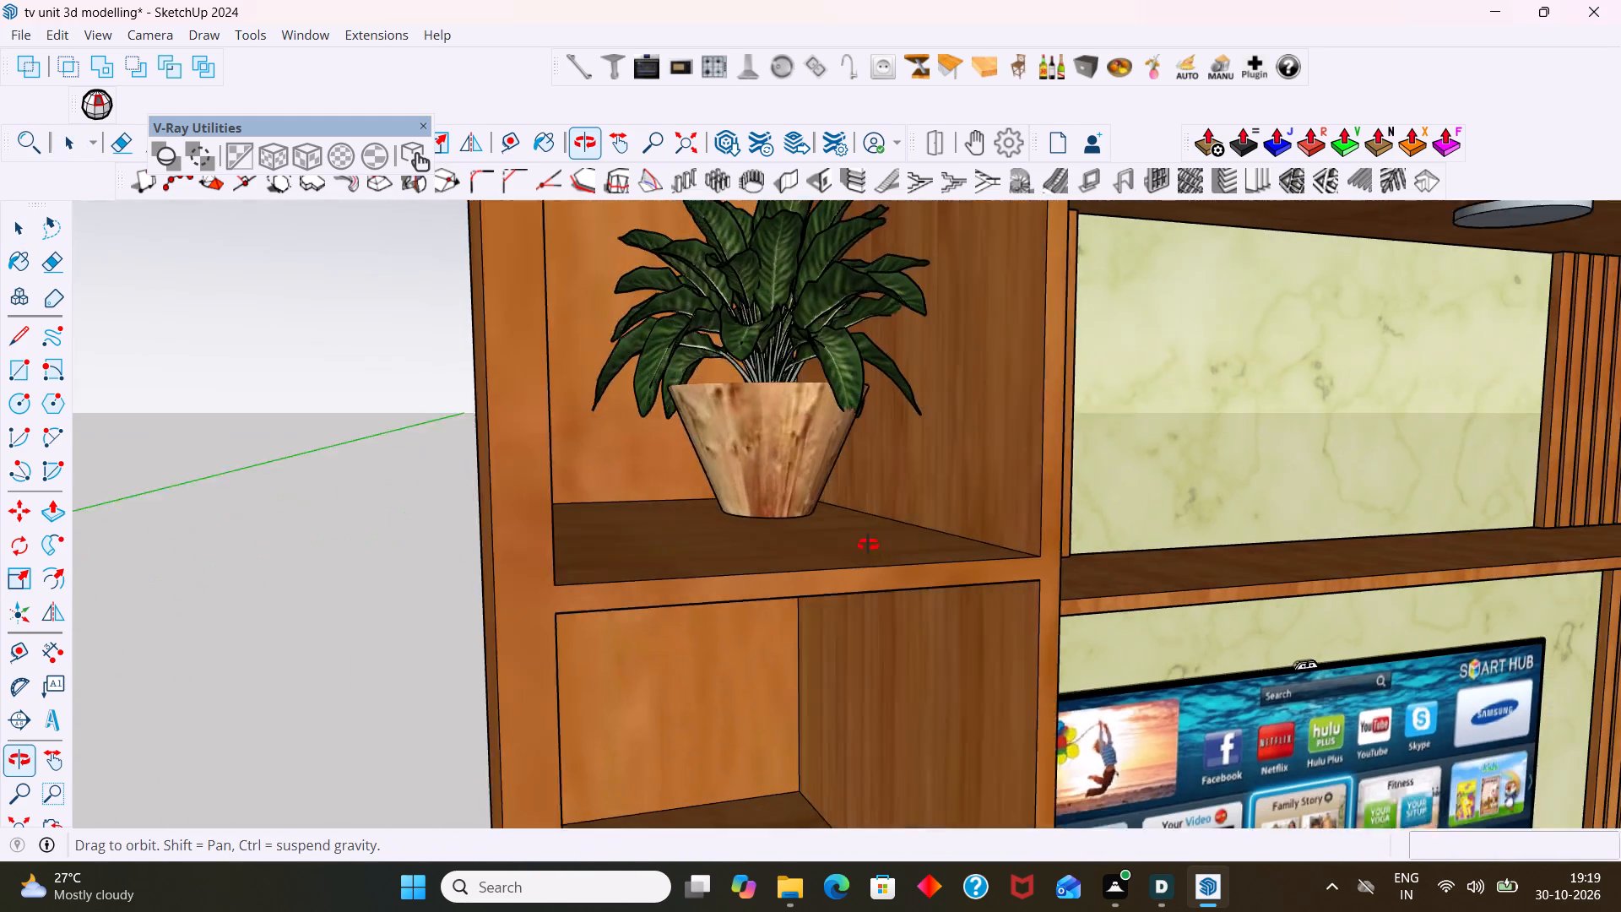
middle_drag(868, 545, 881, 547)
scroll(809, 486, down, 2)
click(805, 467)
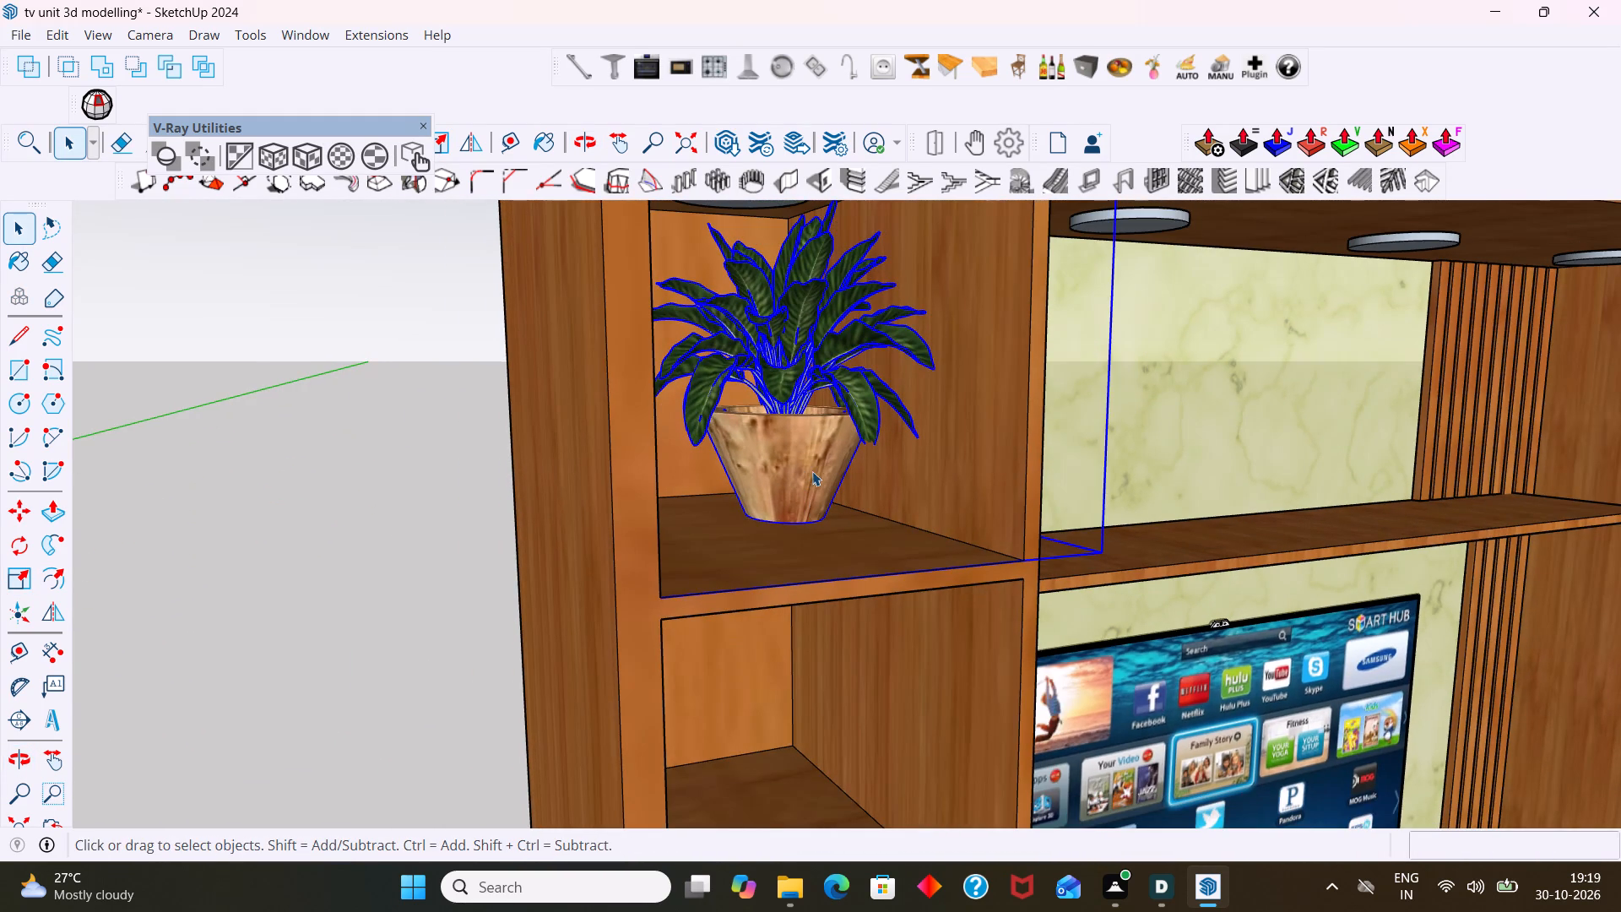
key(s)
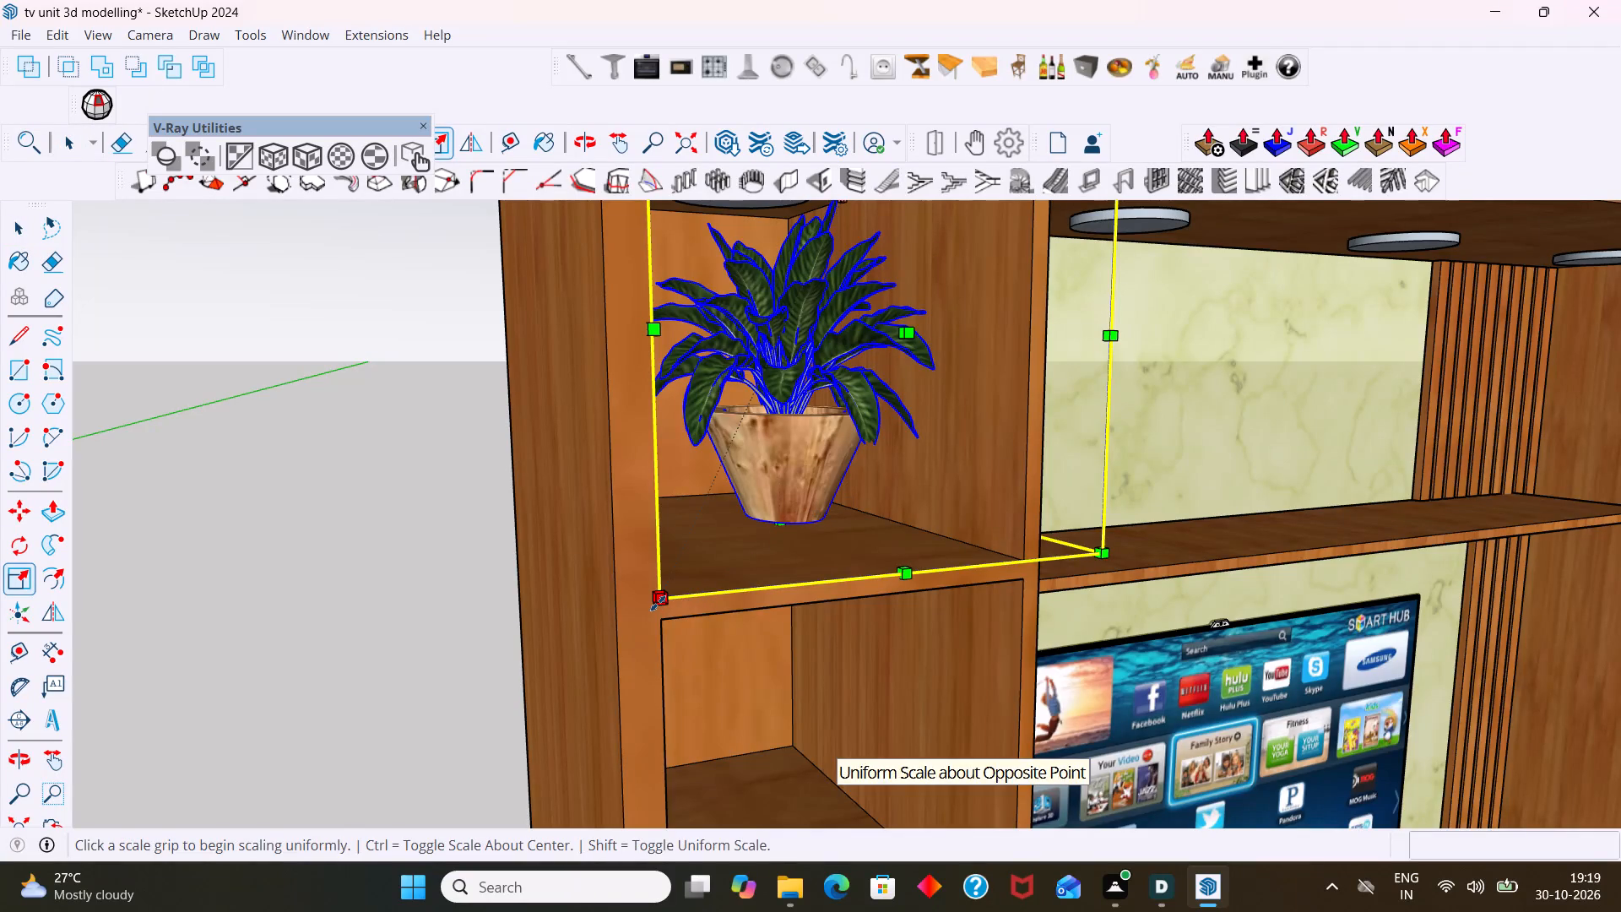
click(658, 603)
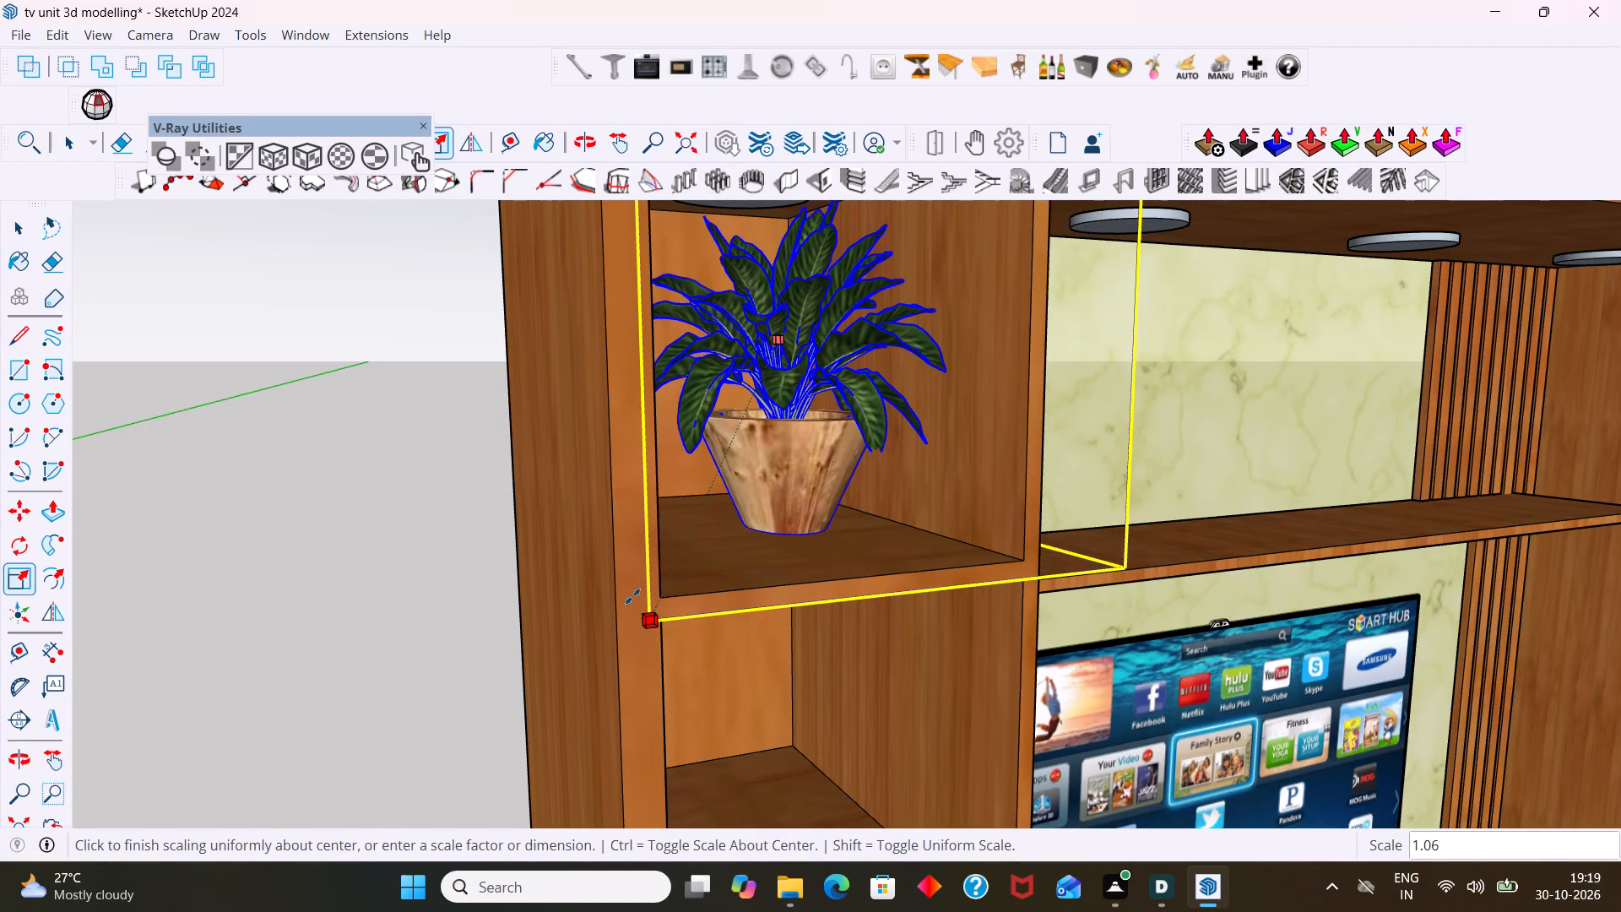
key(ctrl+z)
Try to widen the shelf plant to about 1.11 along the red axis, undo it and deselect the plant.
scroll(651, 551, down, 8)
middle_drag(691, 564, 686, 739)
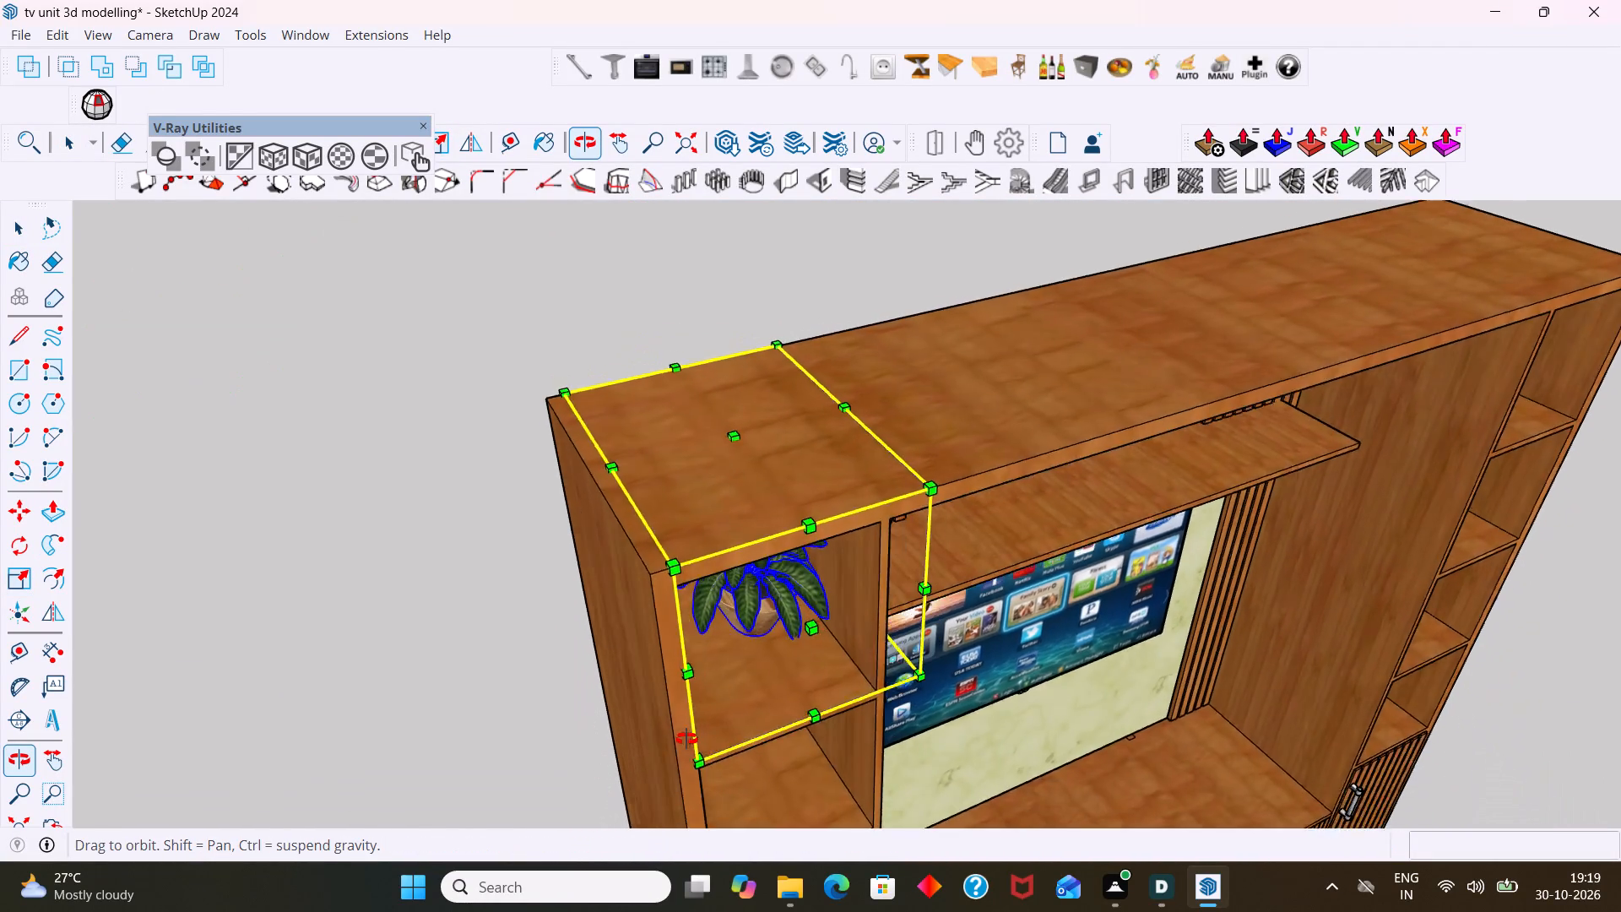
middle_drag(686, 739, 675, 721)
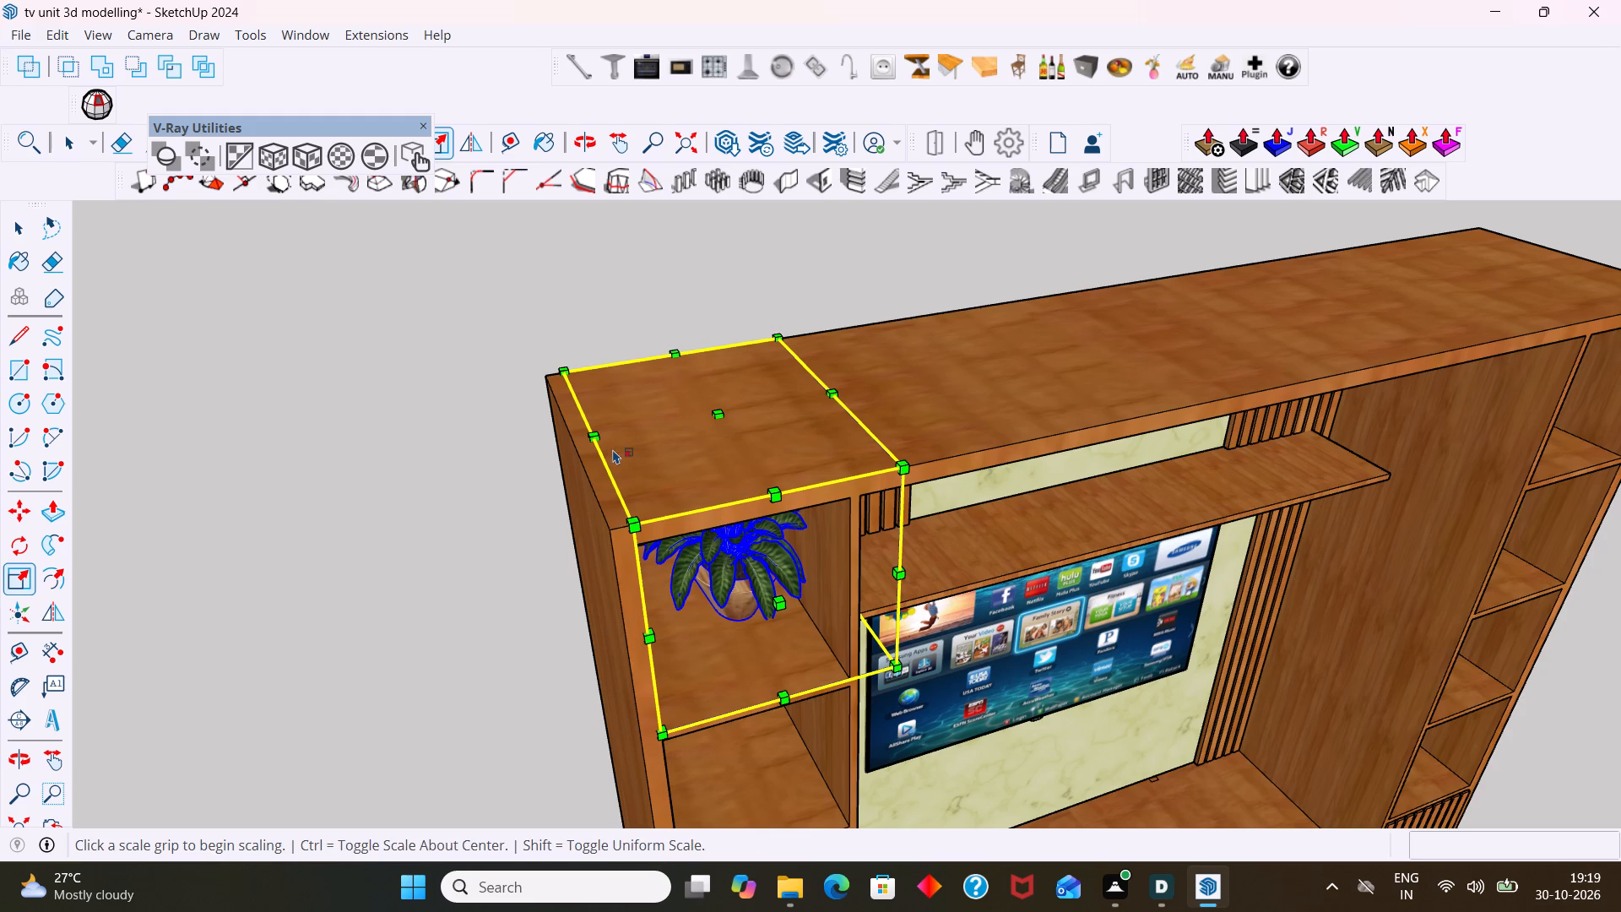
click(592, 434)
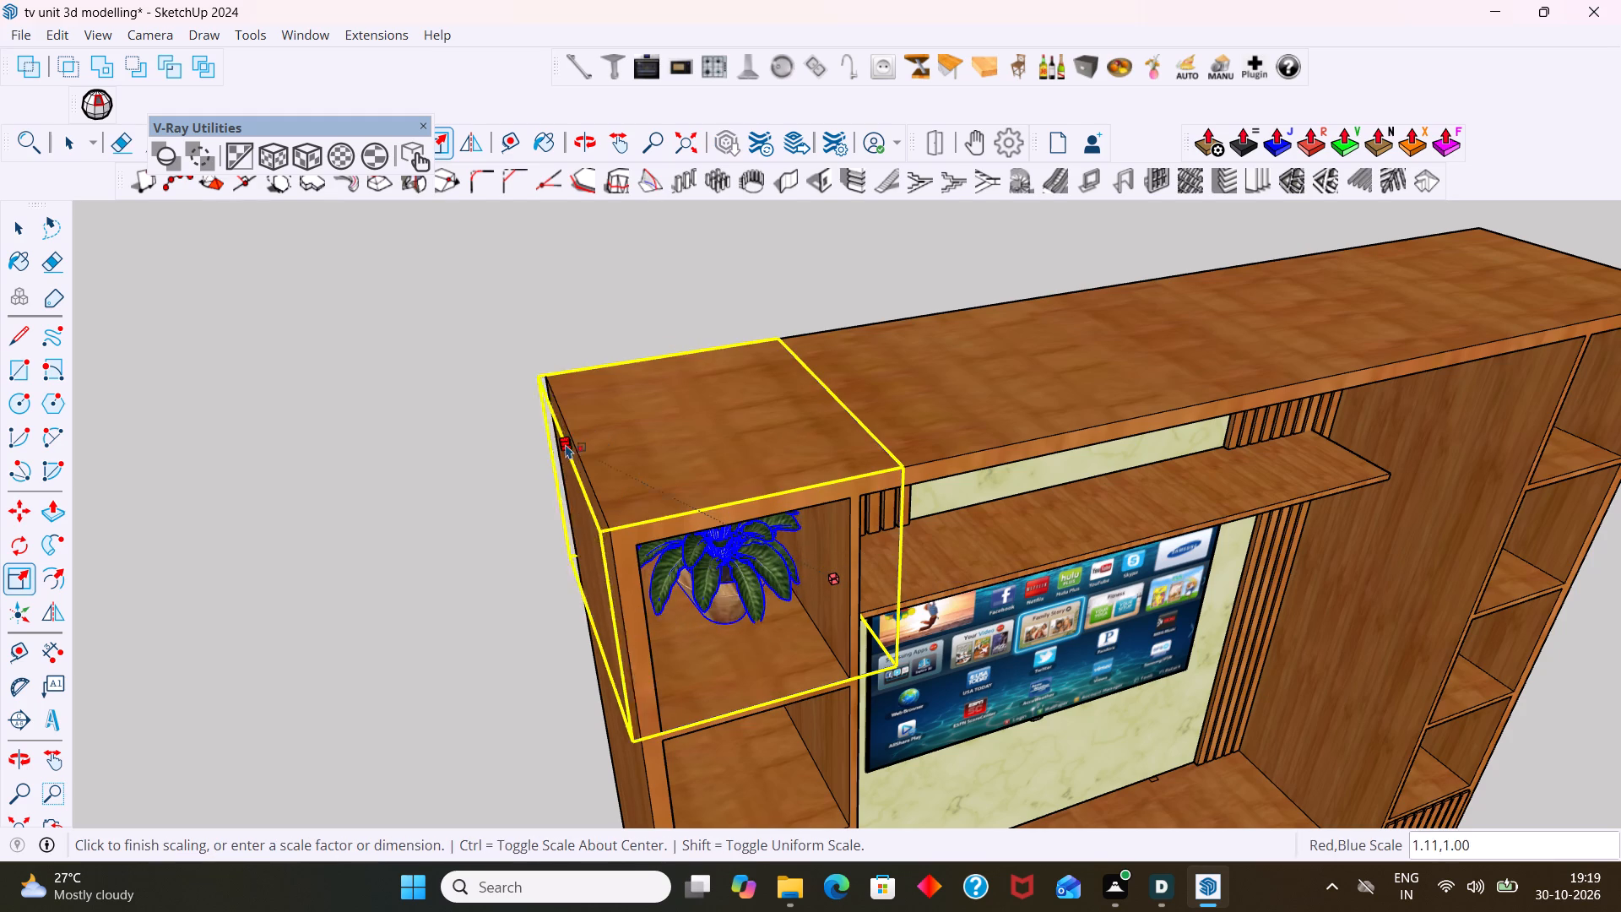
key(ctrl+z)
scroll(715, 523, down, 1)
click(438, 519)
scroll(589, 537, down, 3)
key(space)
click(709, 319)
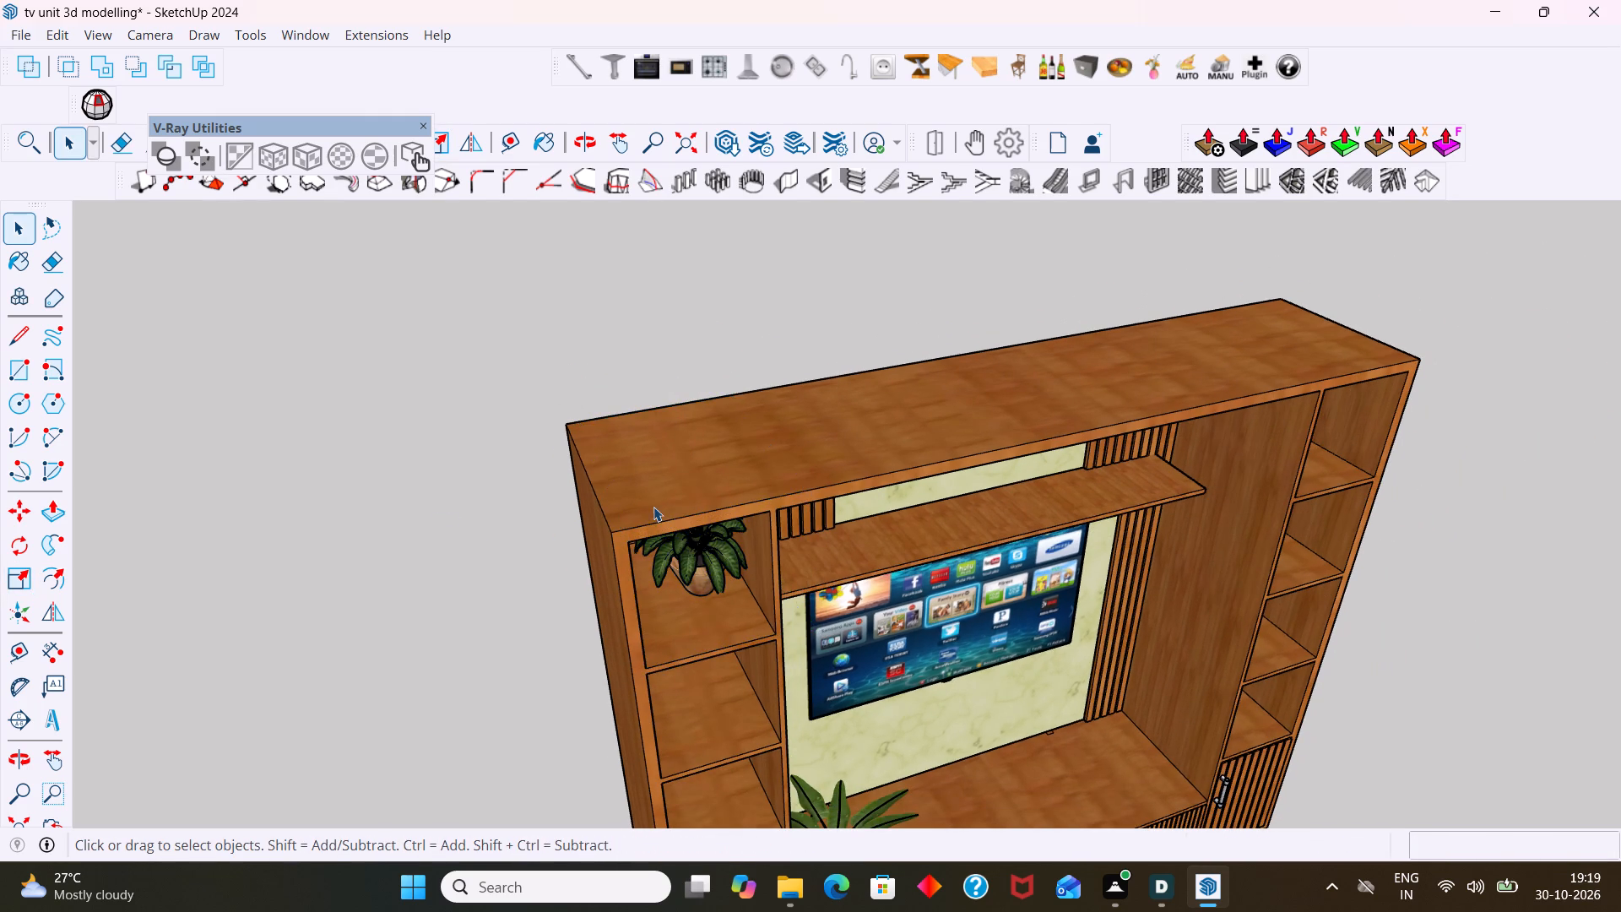
Move the plant by its bounding box's lower front corner about 36 mm toward the TV unit's outer side panel.
middle_drag(740, 579, 747, 414)
scroll(723, 461, up, 2)
click(722, 452)
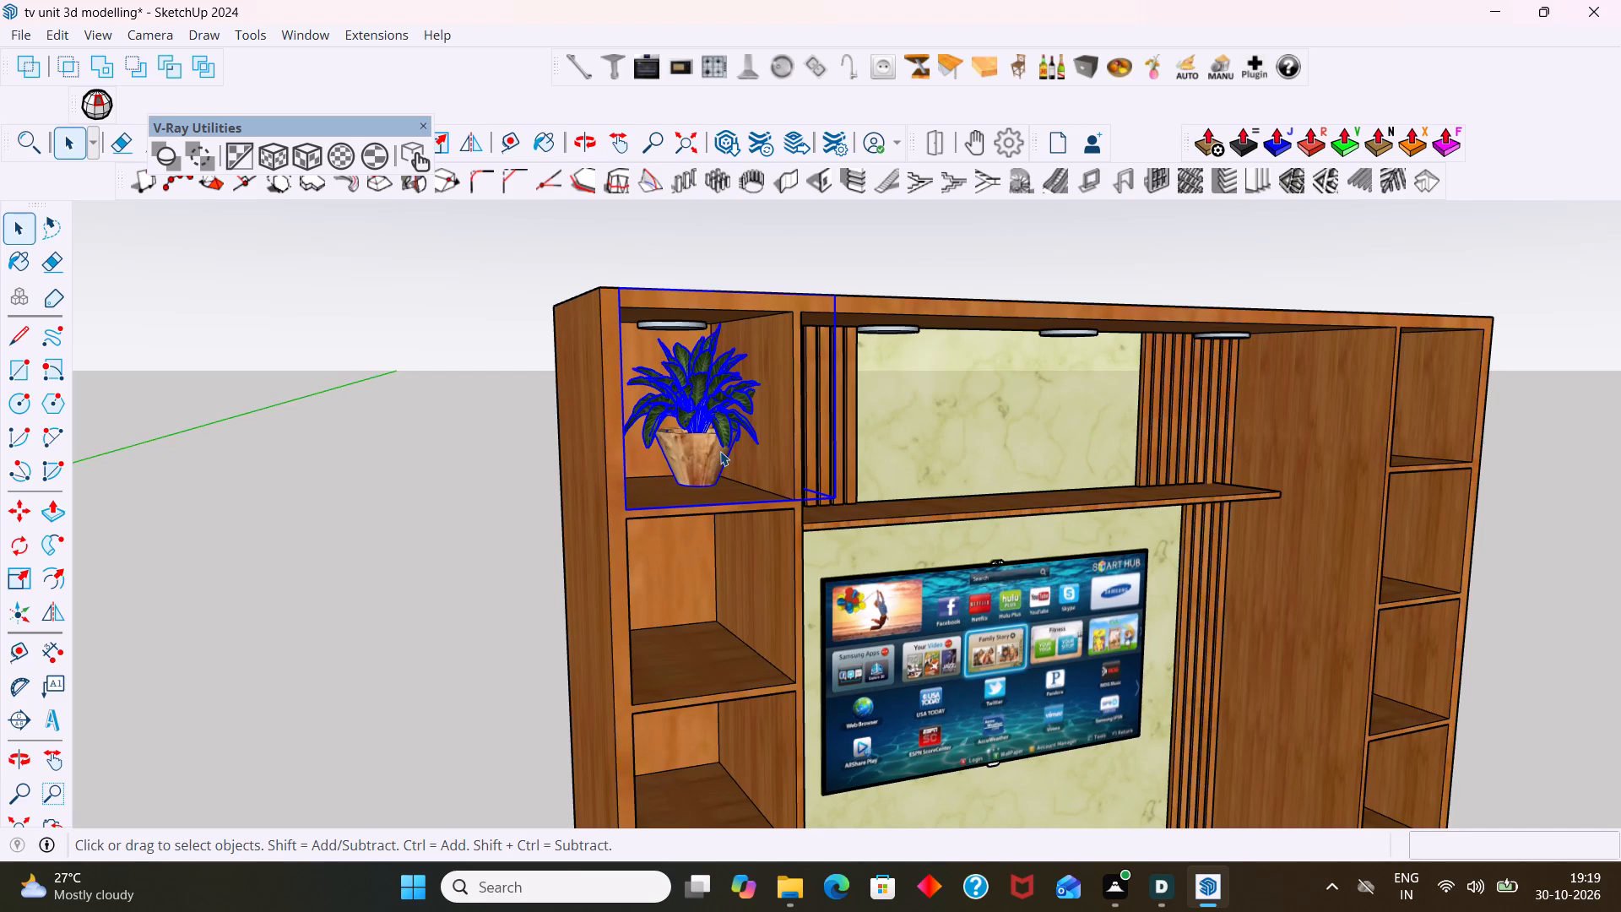
key(m)
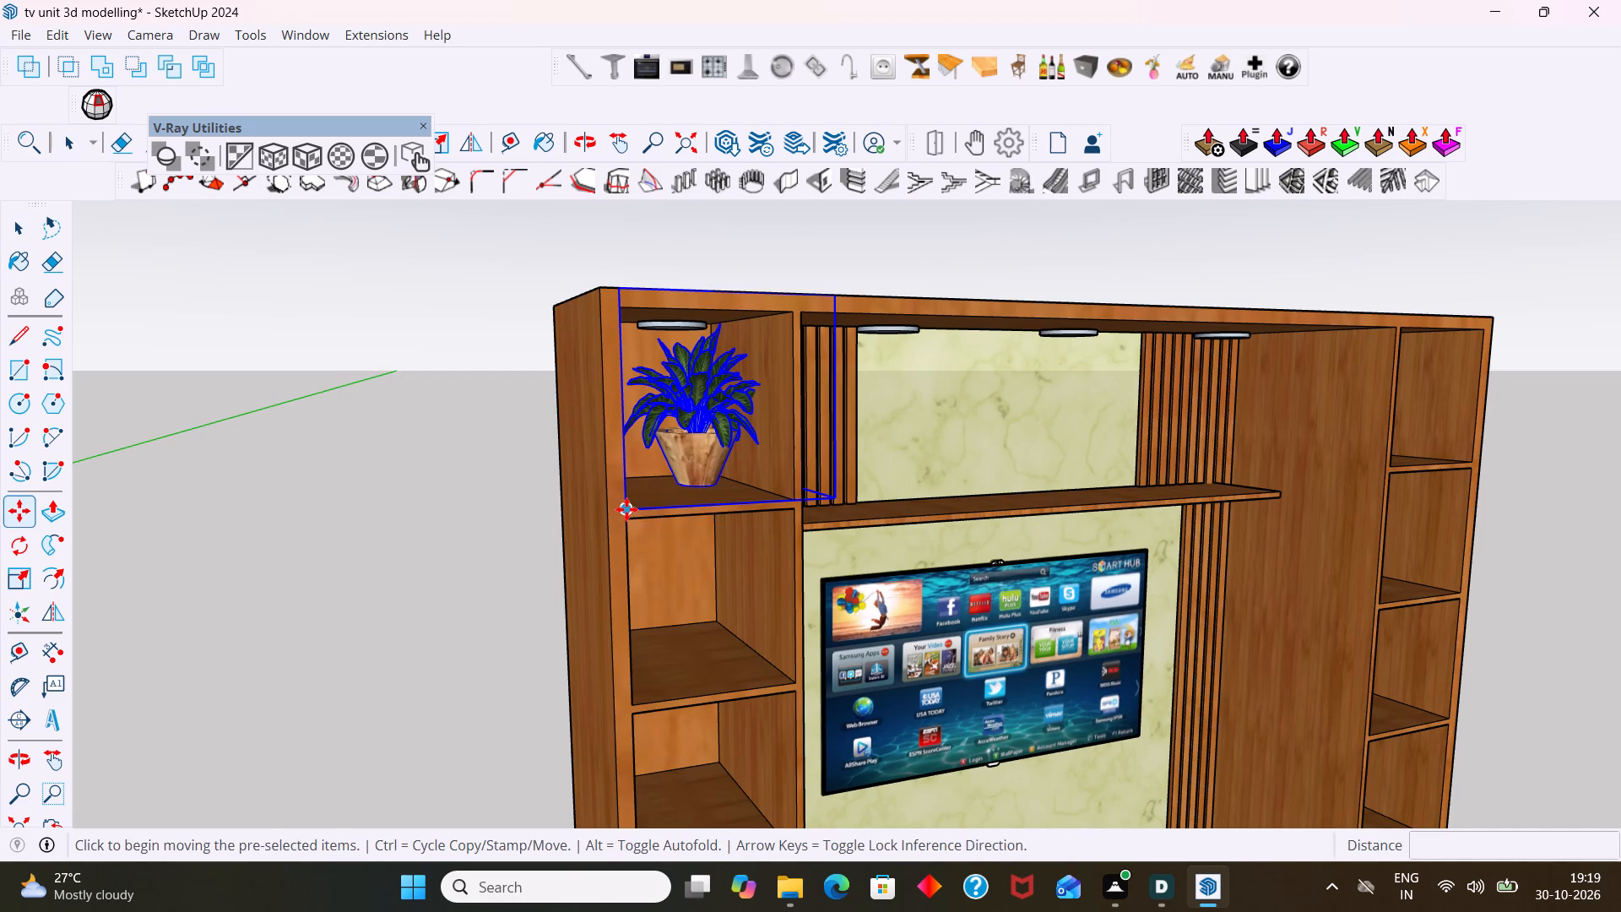
click(626, 508)
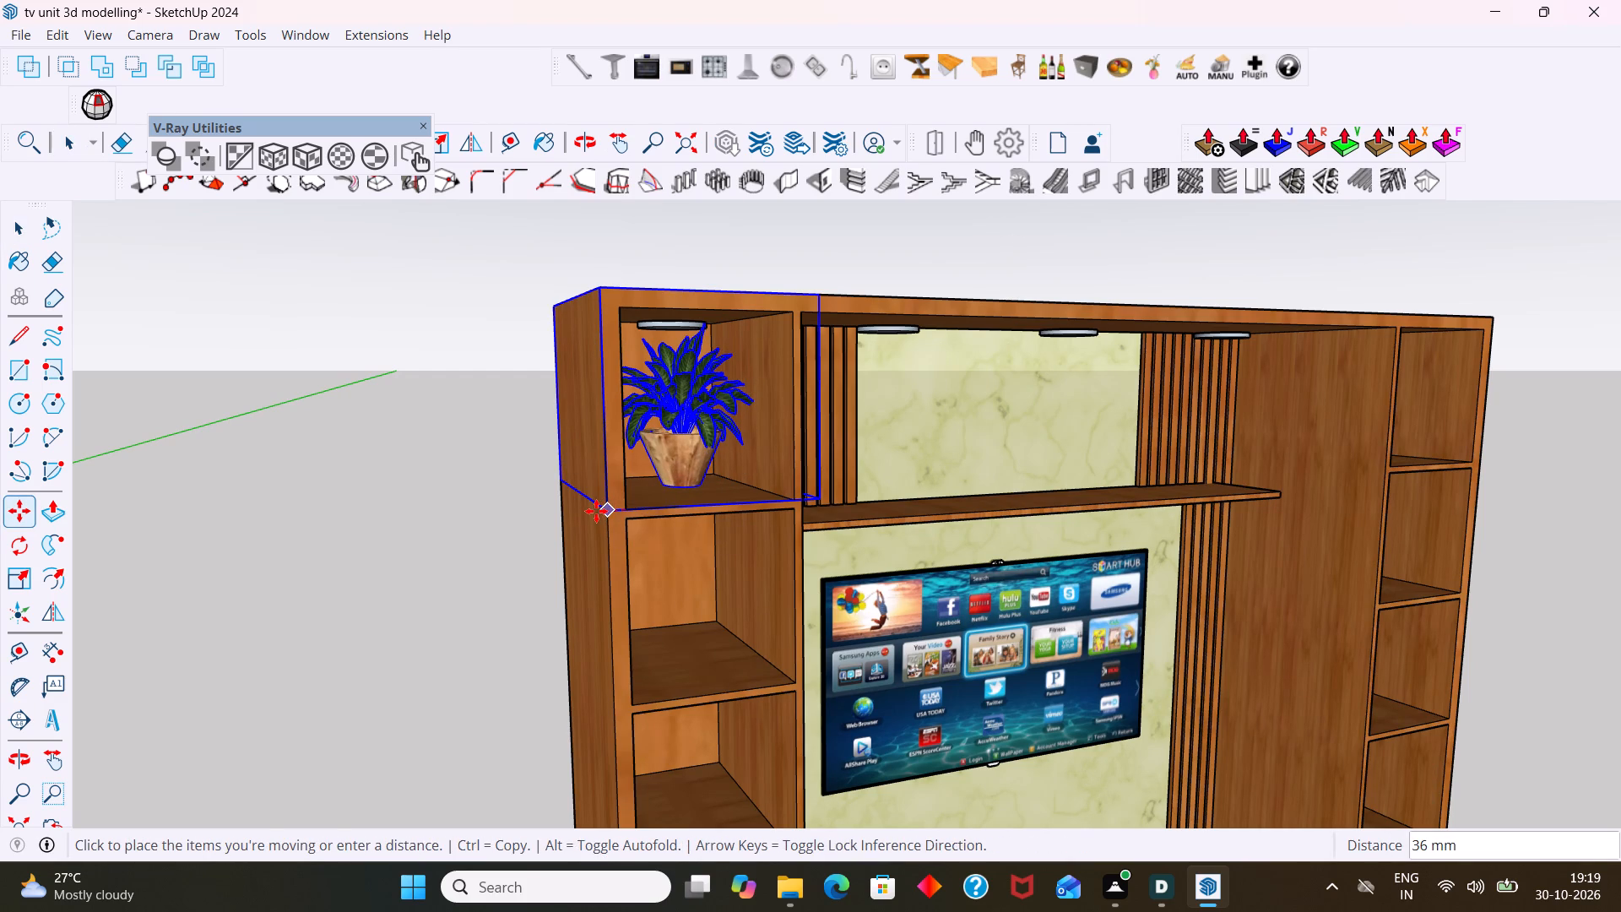
click(596, 509)
key(space)
click(523, 449)
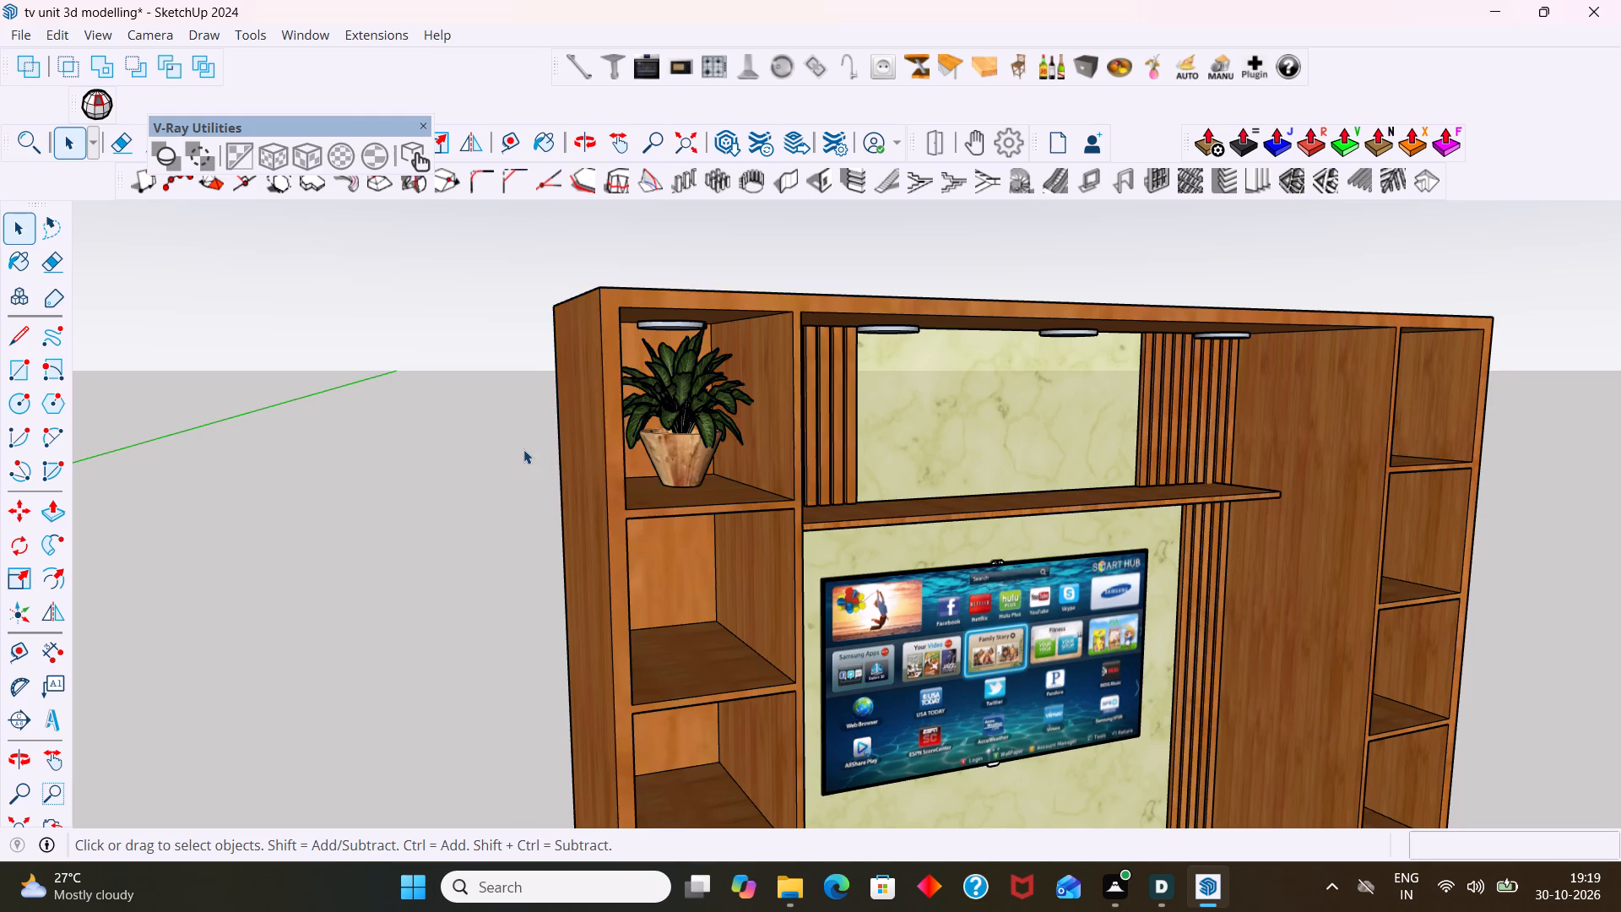
Move the plant by its bounding box's lower front corner about 83 mm outward and toward the front of the shelf.
scroll(533, 443, down, 4)
middle_drag(691, 470, 637, 422)
scroll(641, 406, up, 9)
middle_drag(655, 397, 599, 504)
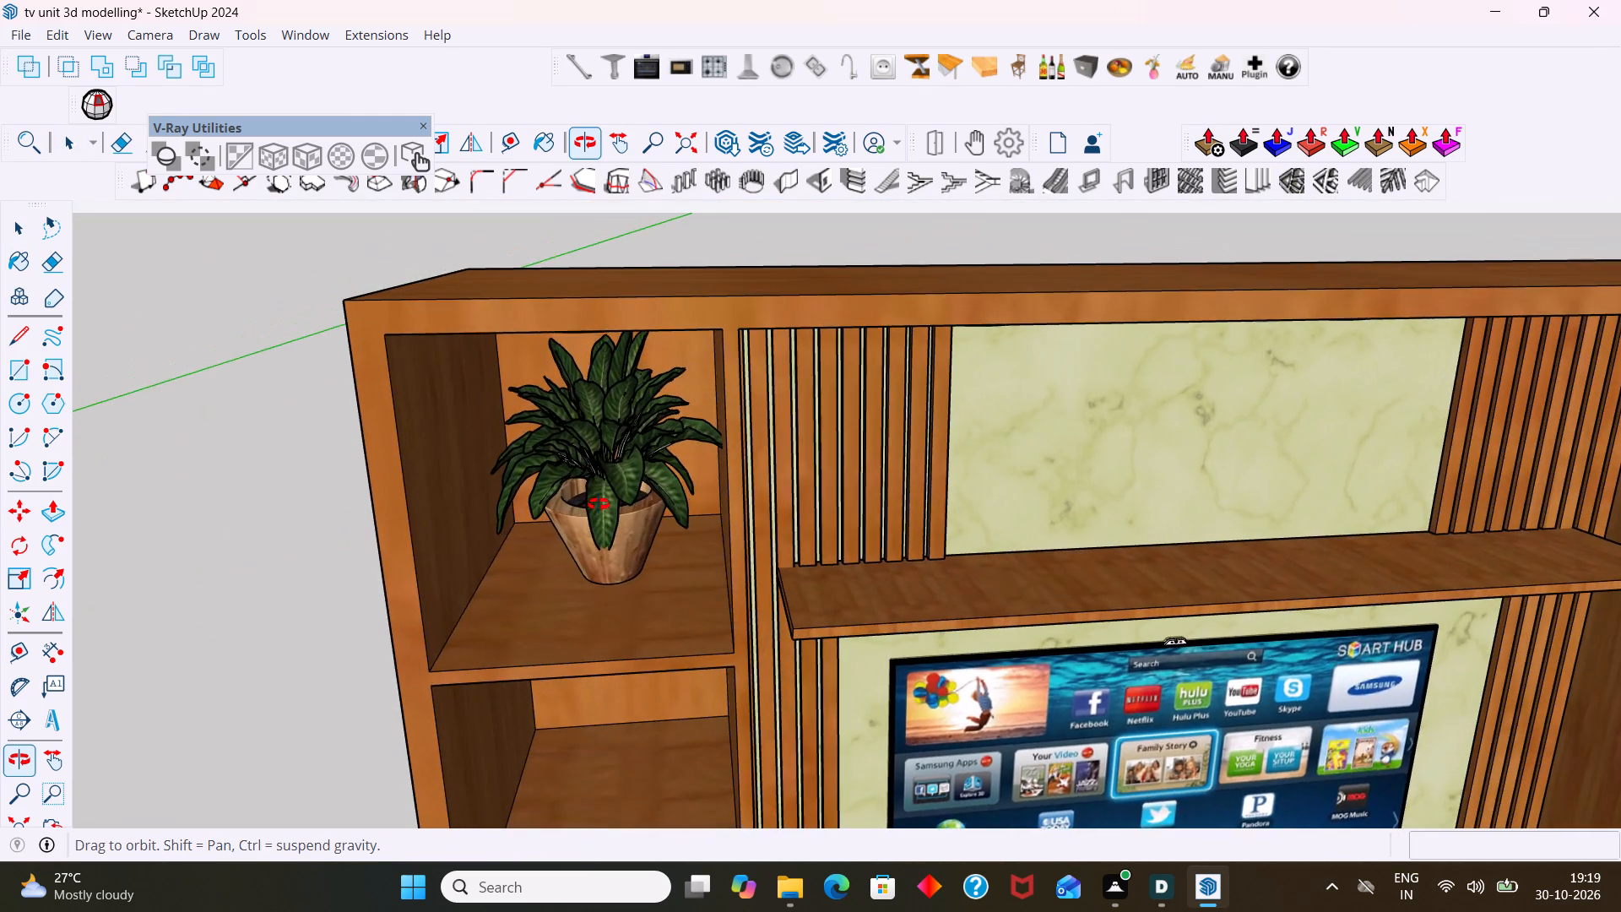
middle_drag(599, 504, 598, 504)
scroll(626, 535, up, 3)
click(628, 535)
click(628, 535)
click(628, 531)
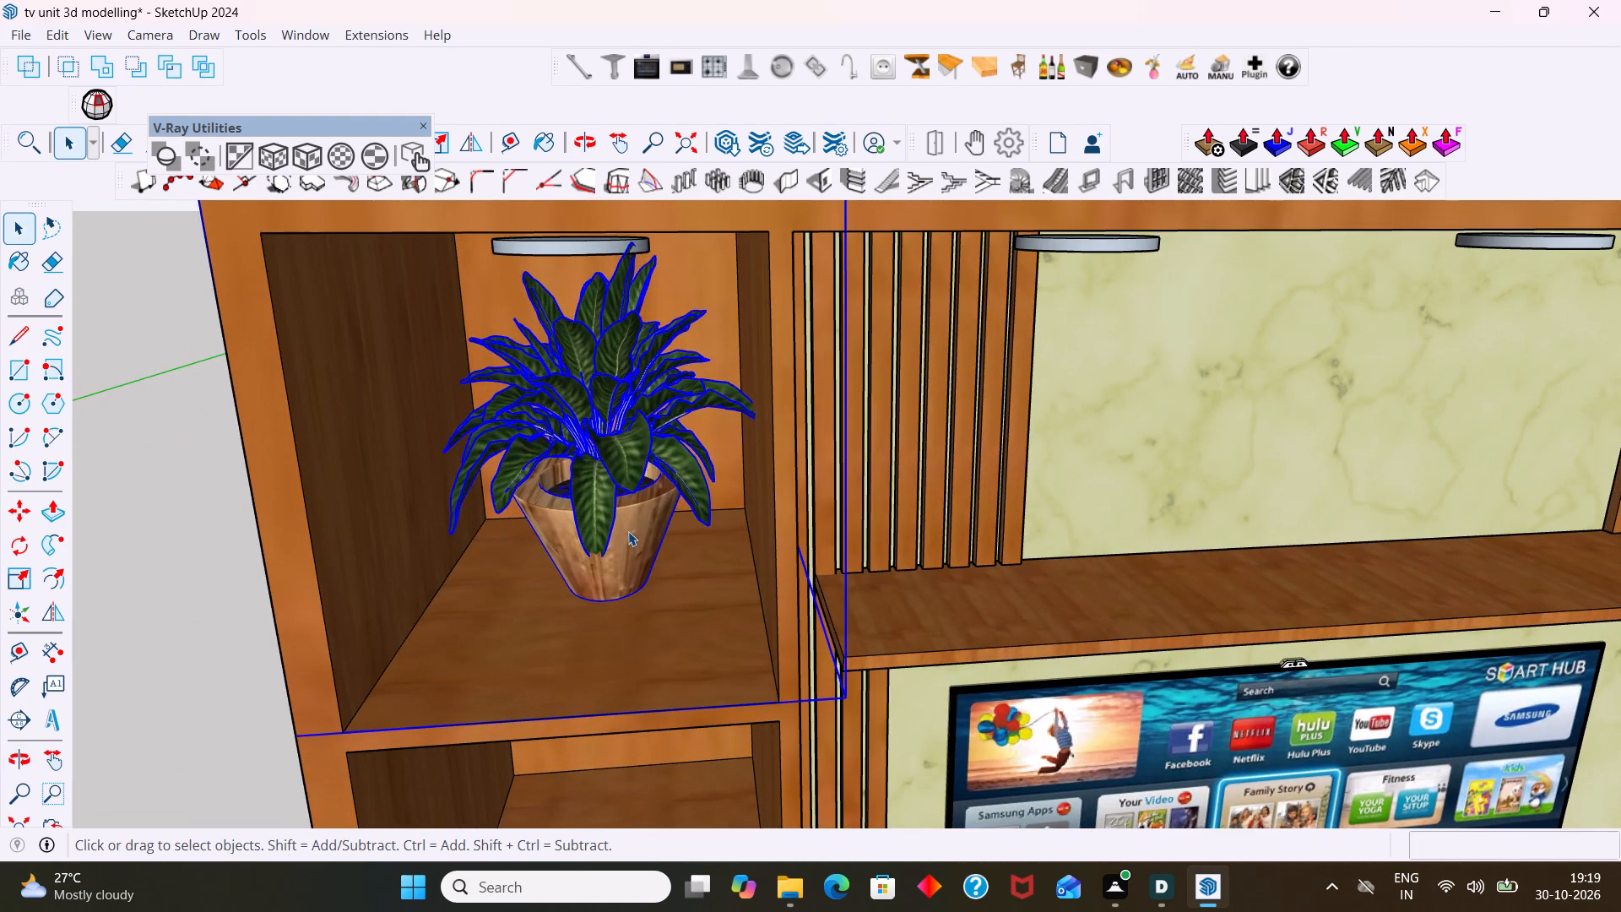
key(m)
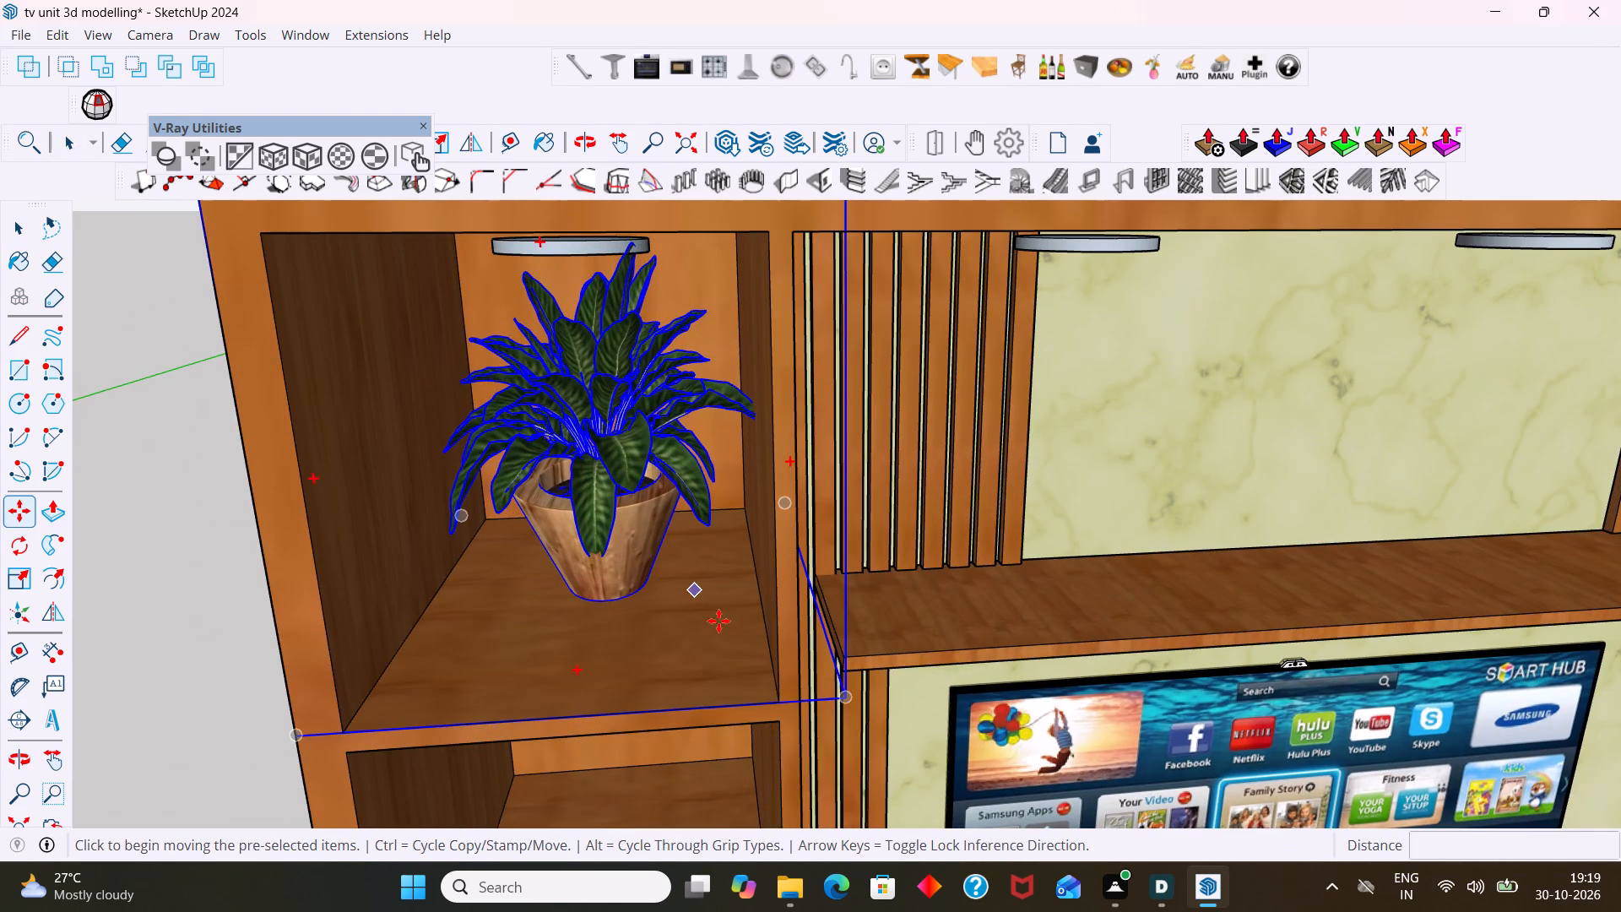
click(295, 736)
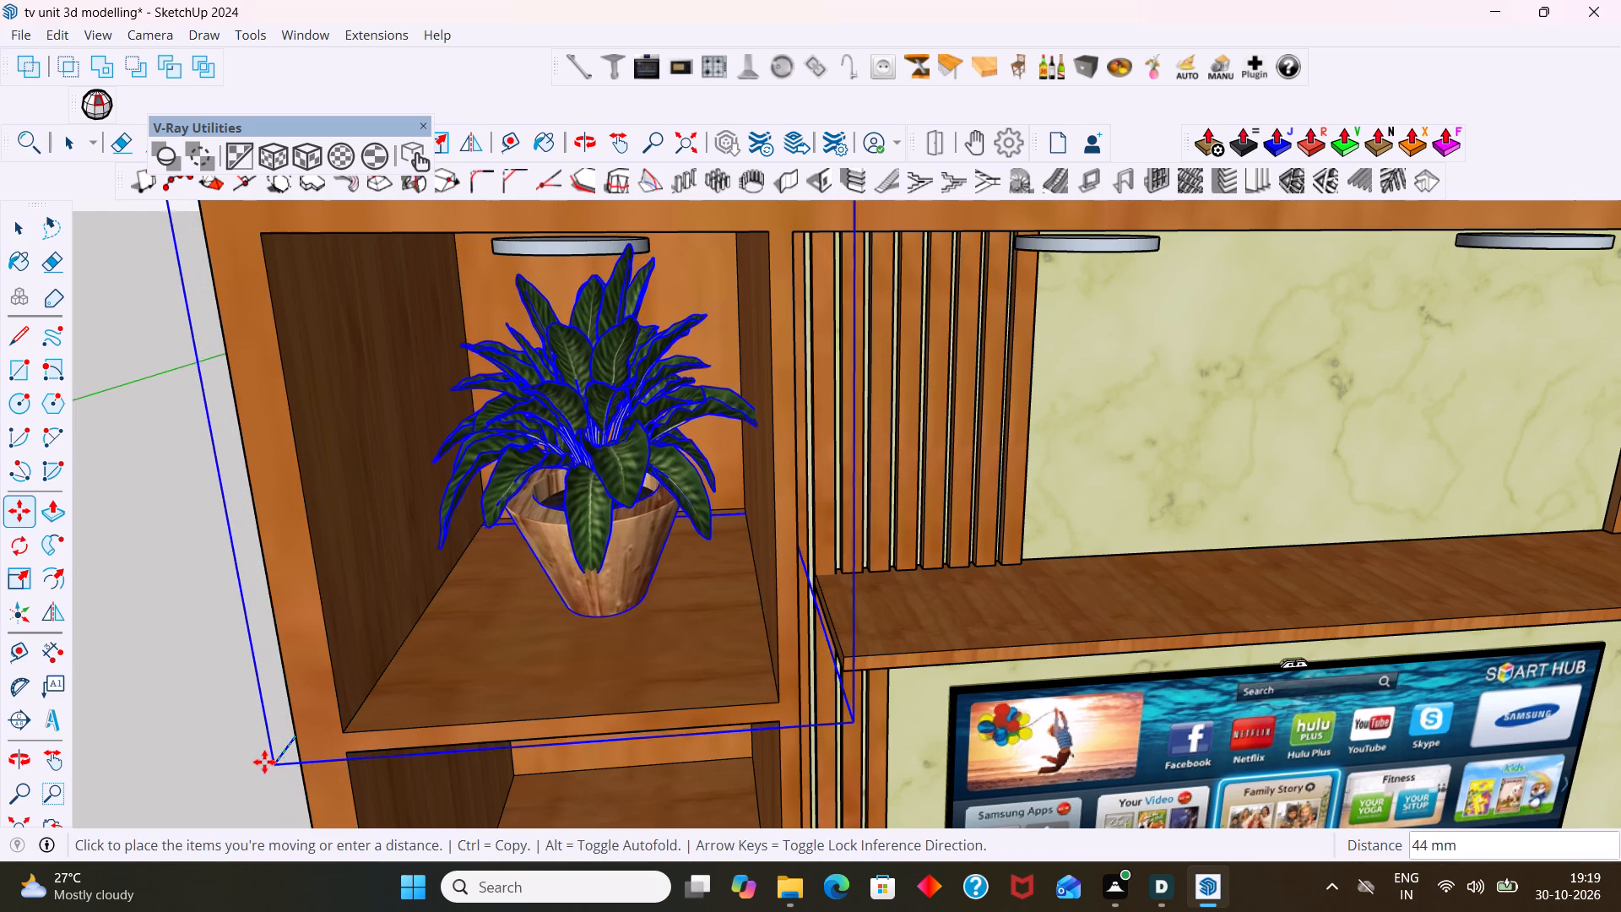
click(214, 792)
key(space)
click(126, 653)
Scale the shelf plant's height to about 0.92 along the blue axis and deselect it.
scroll(182, 643, down, 3)
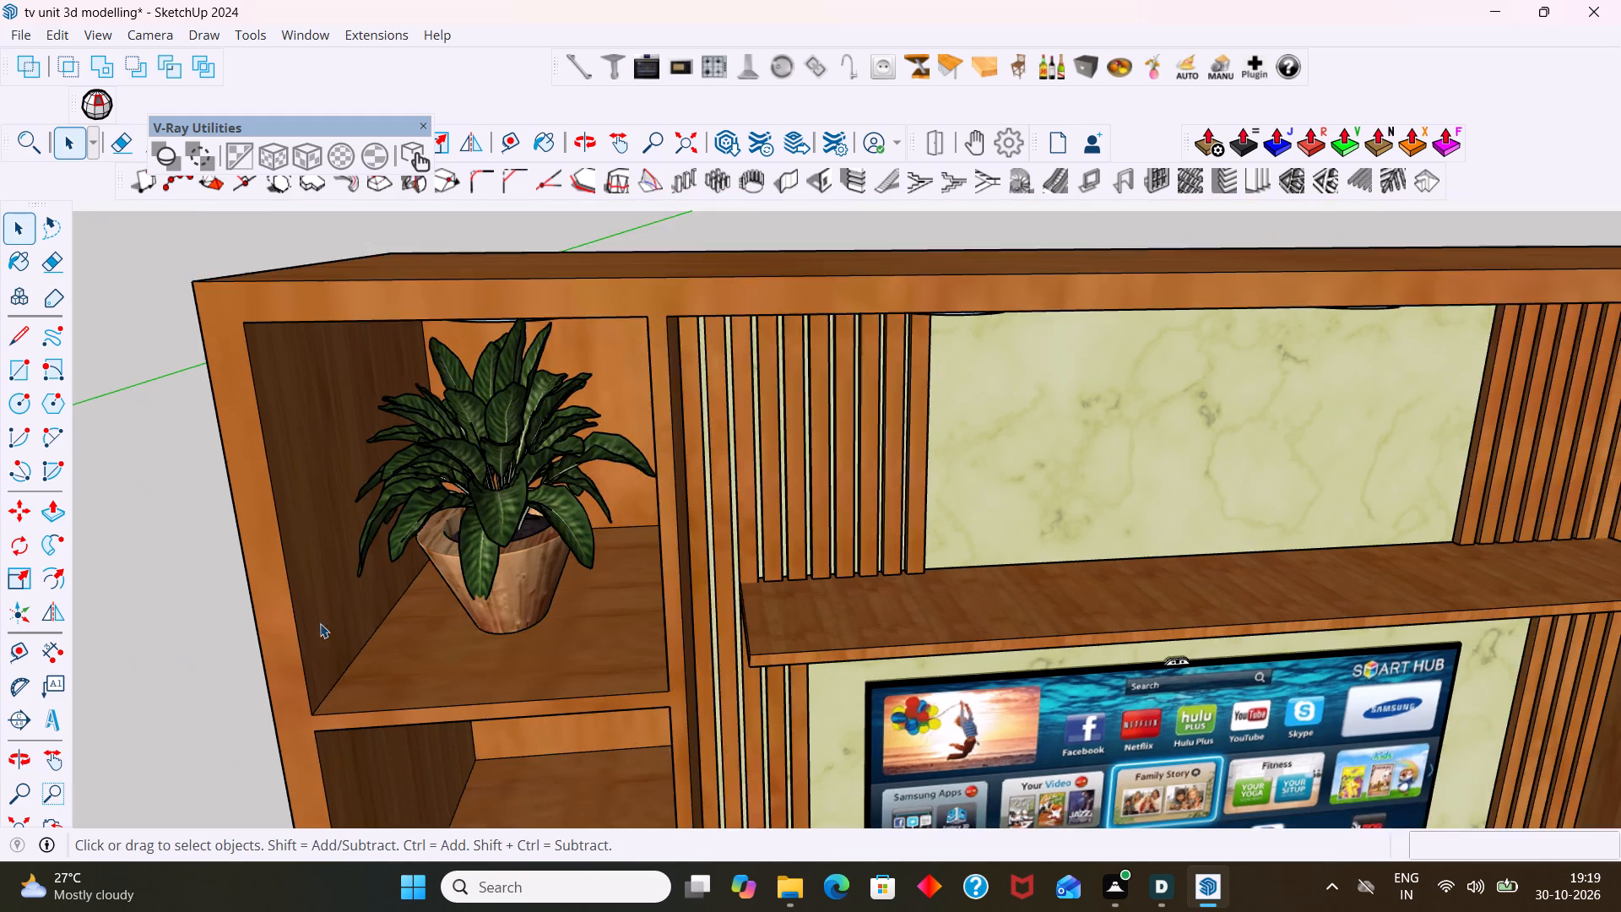
scroll(320, 623, down, 2)
middle_drag(386, 583, 453, 433)
click(436, 452)
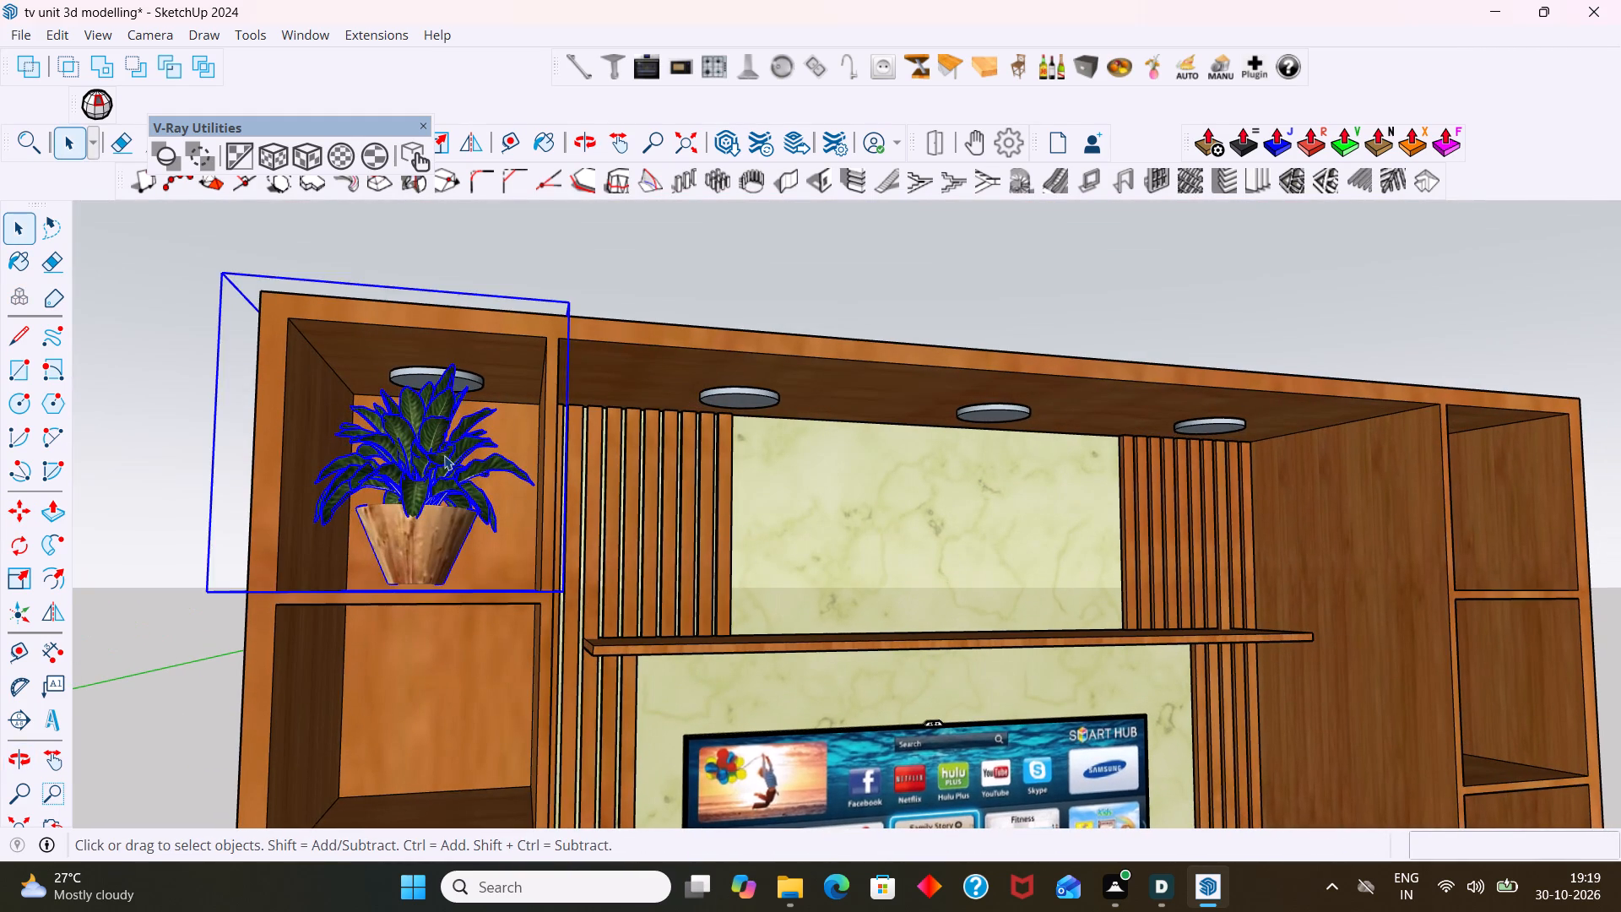
middle_drag(444, 455, 420, 584)
key(s)
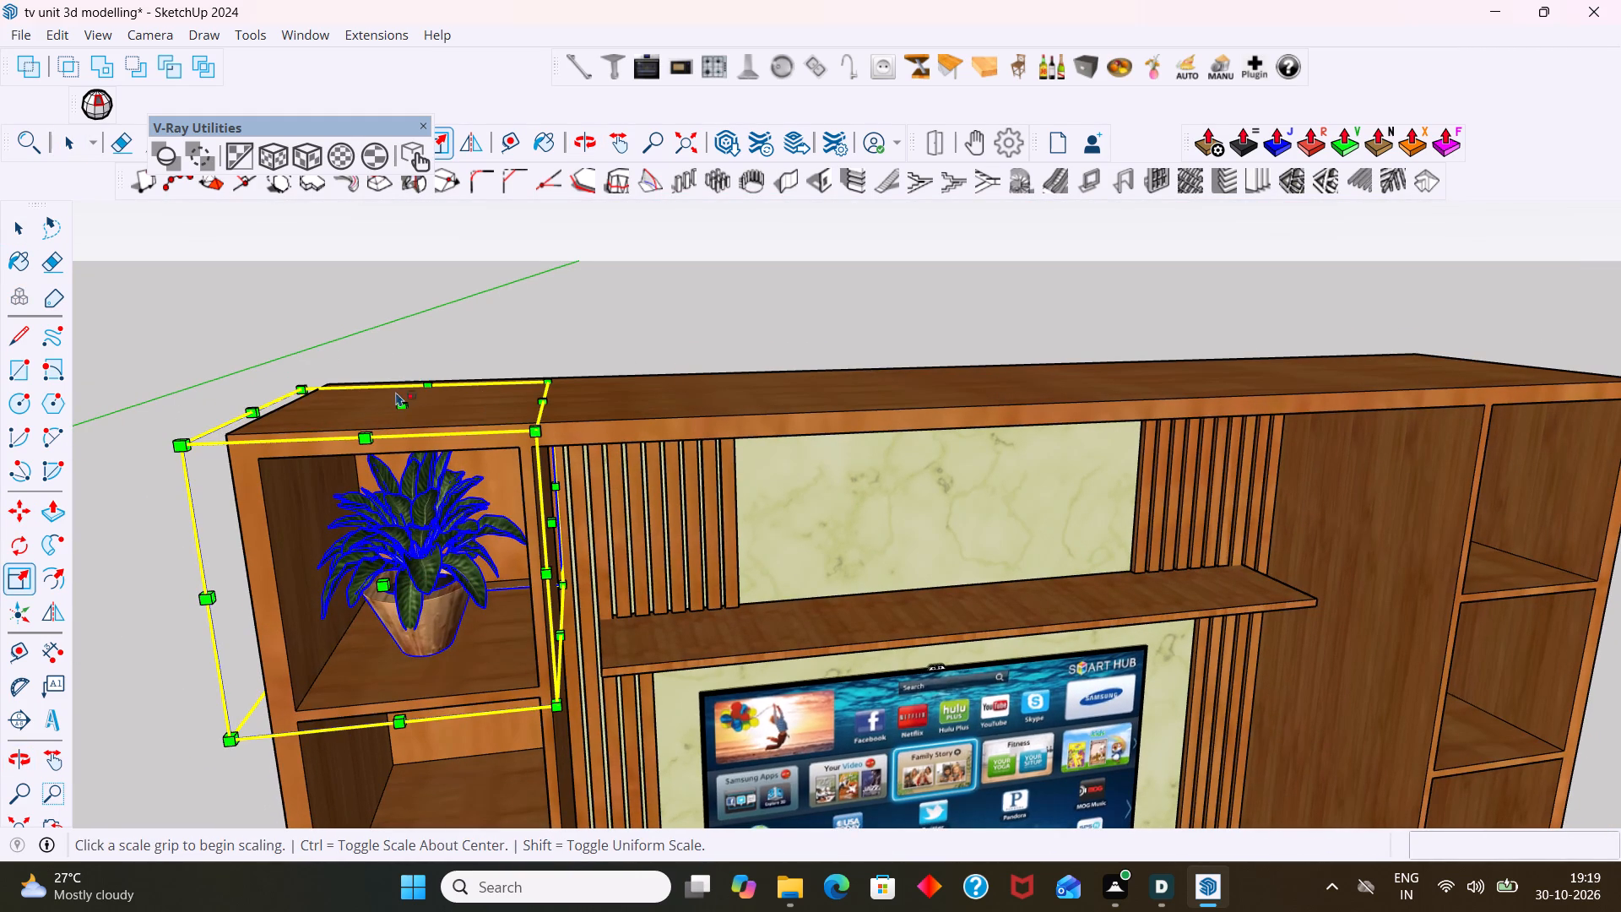
click(403, 408)
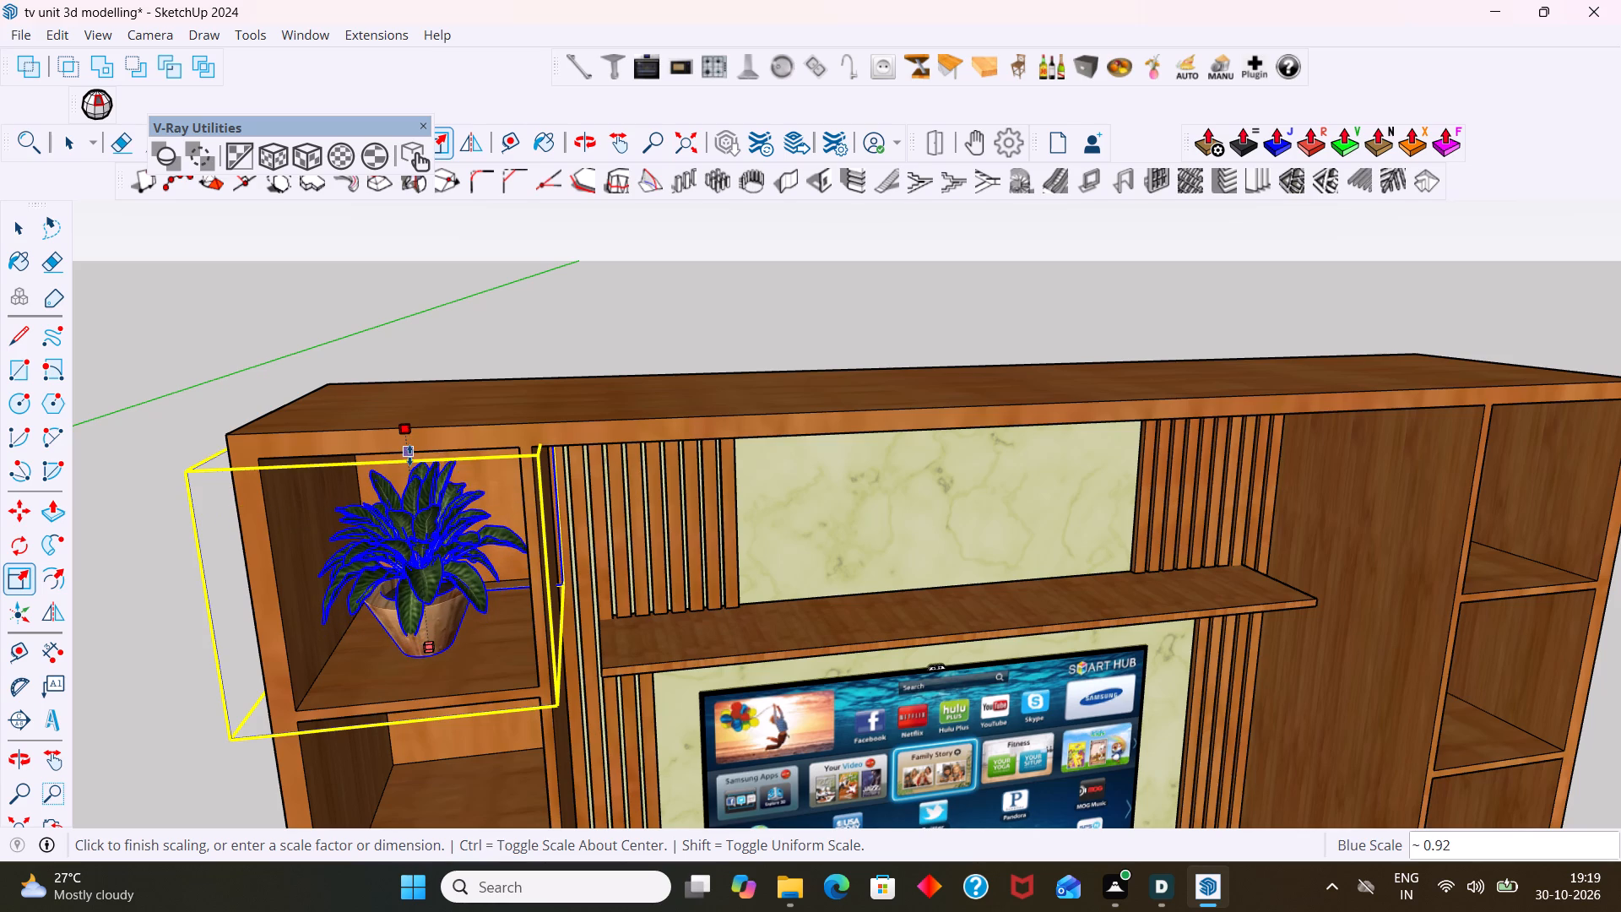
click(410, 456)
key(space)
click(199, 360)
Scale the shelf plant again to 1.00 along the green axis and 0.84 along the blue axis, then deselect it.
scroll(299, 421, down, 2)
middle_drag(433, 518, 509, 452)
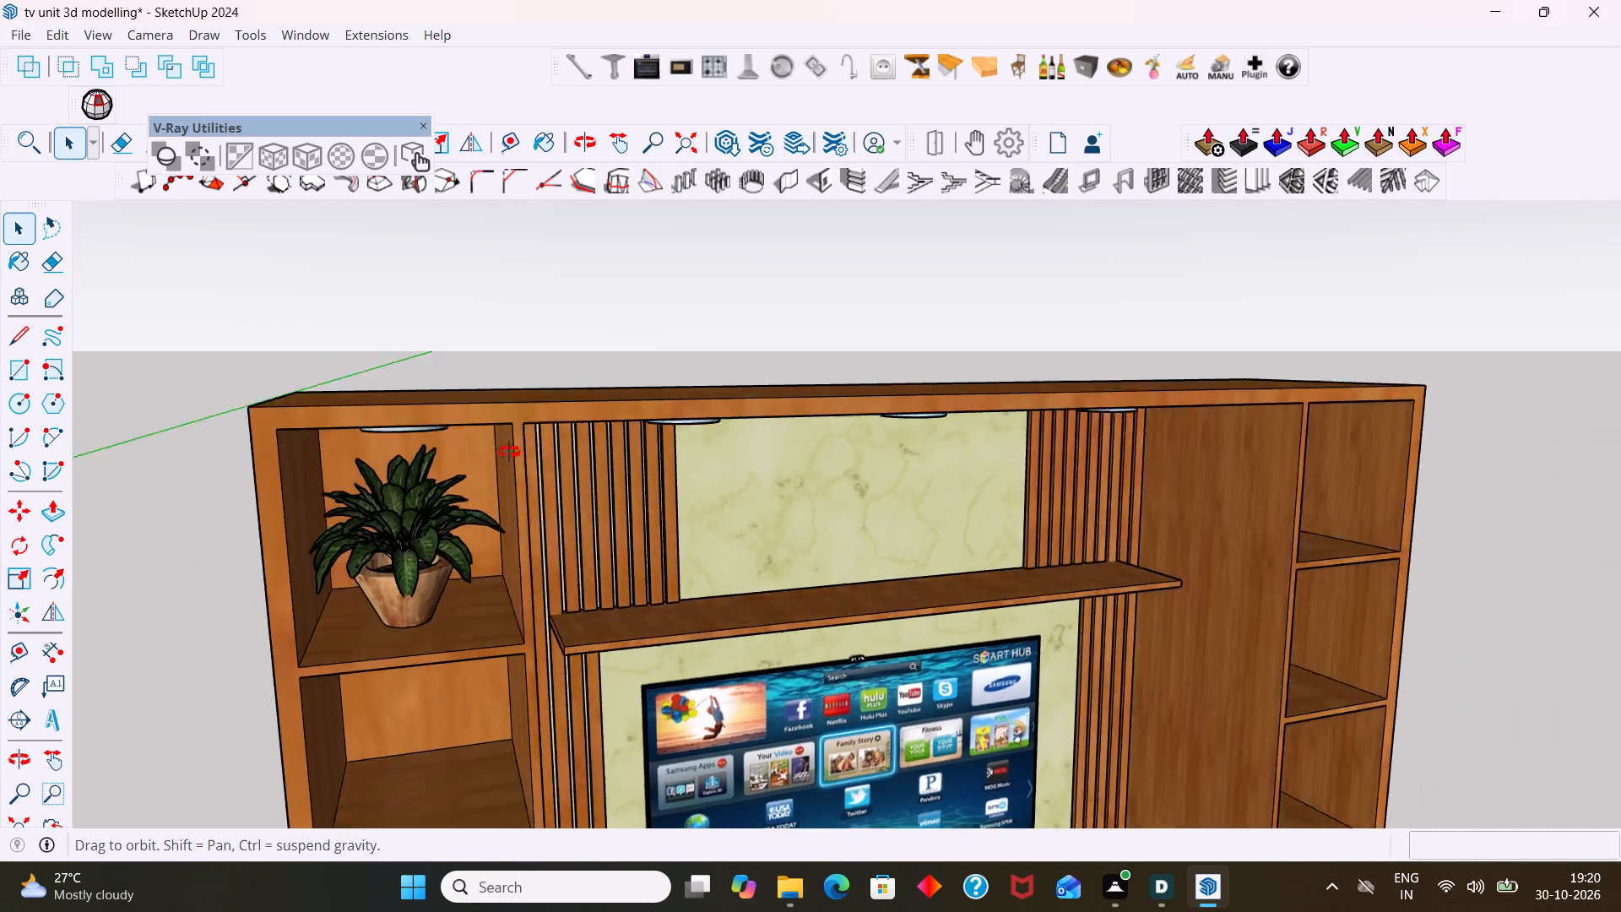
middle_drag(509, 452, 508, 436)
scroll(377, 491, up, 6)
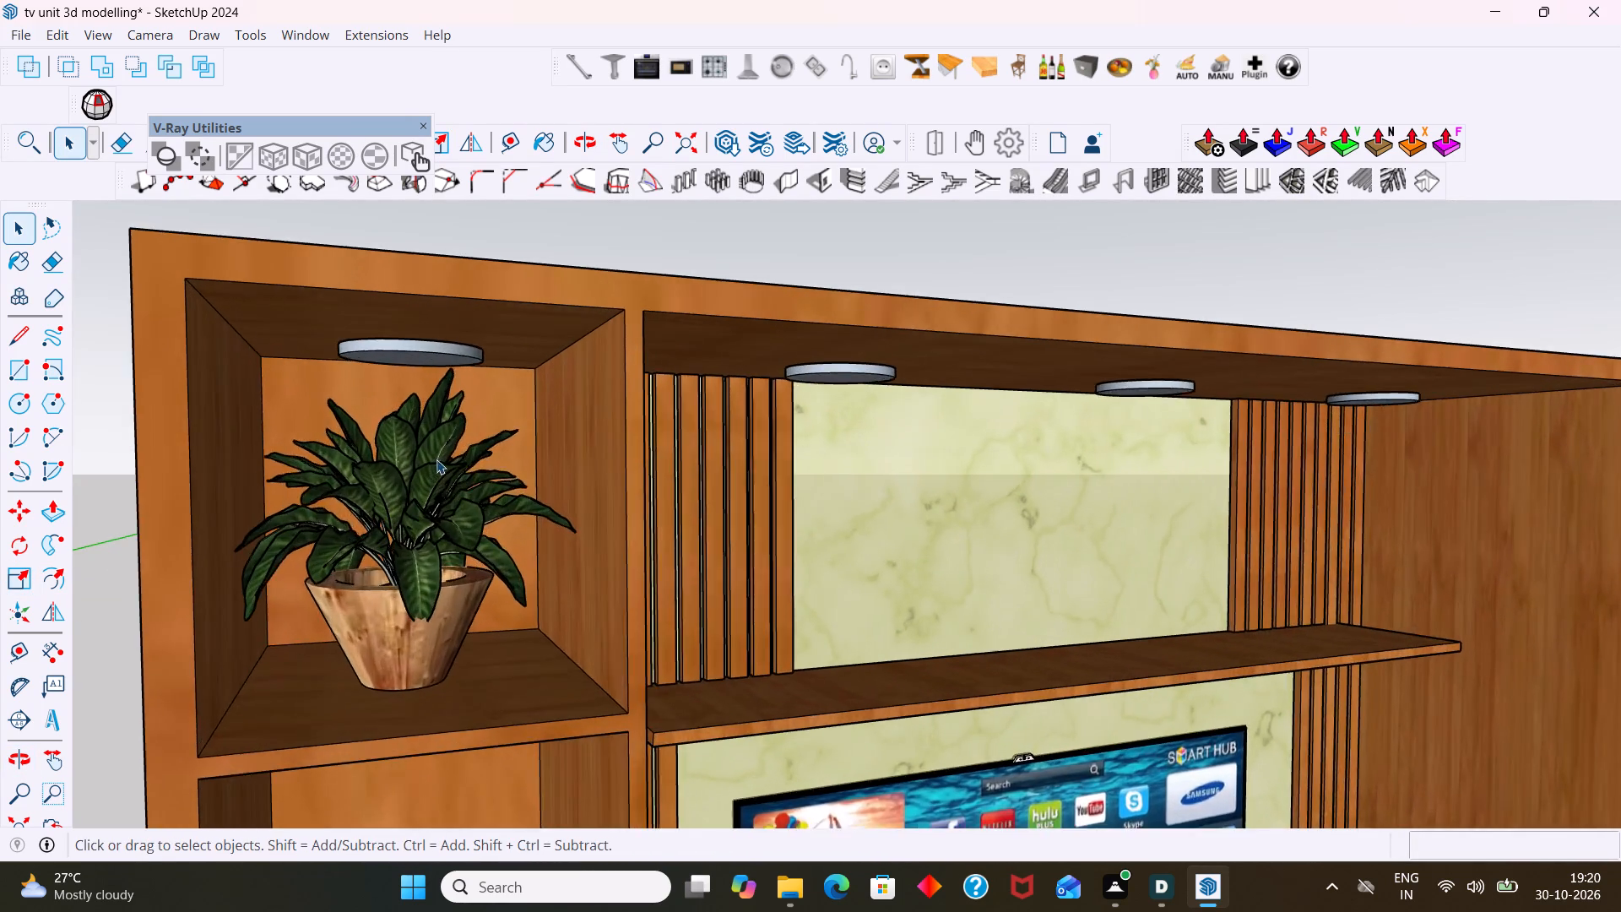
middle_drag(436, 459, 389, 479)
scroll(404, 468, down, 3)
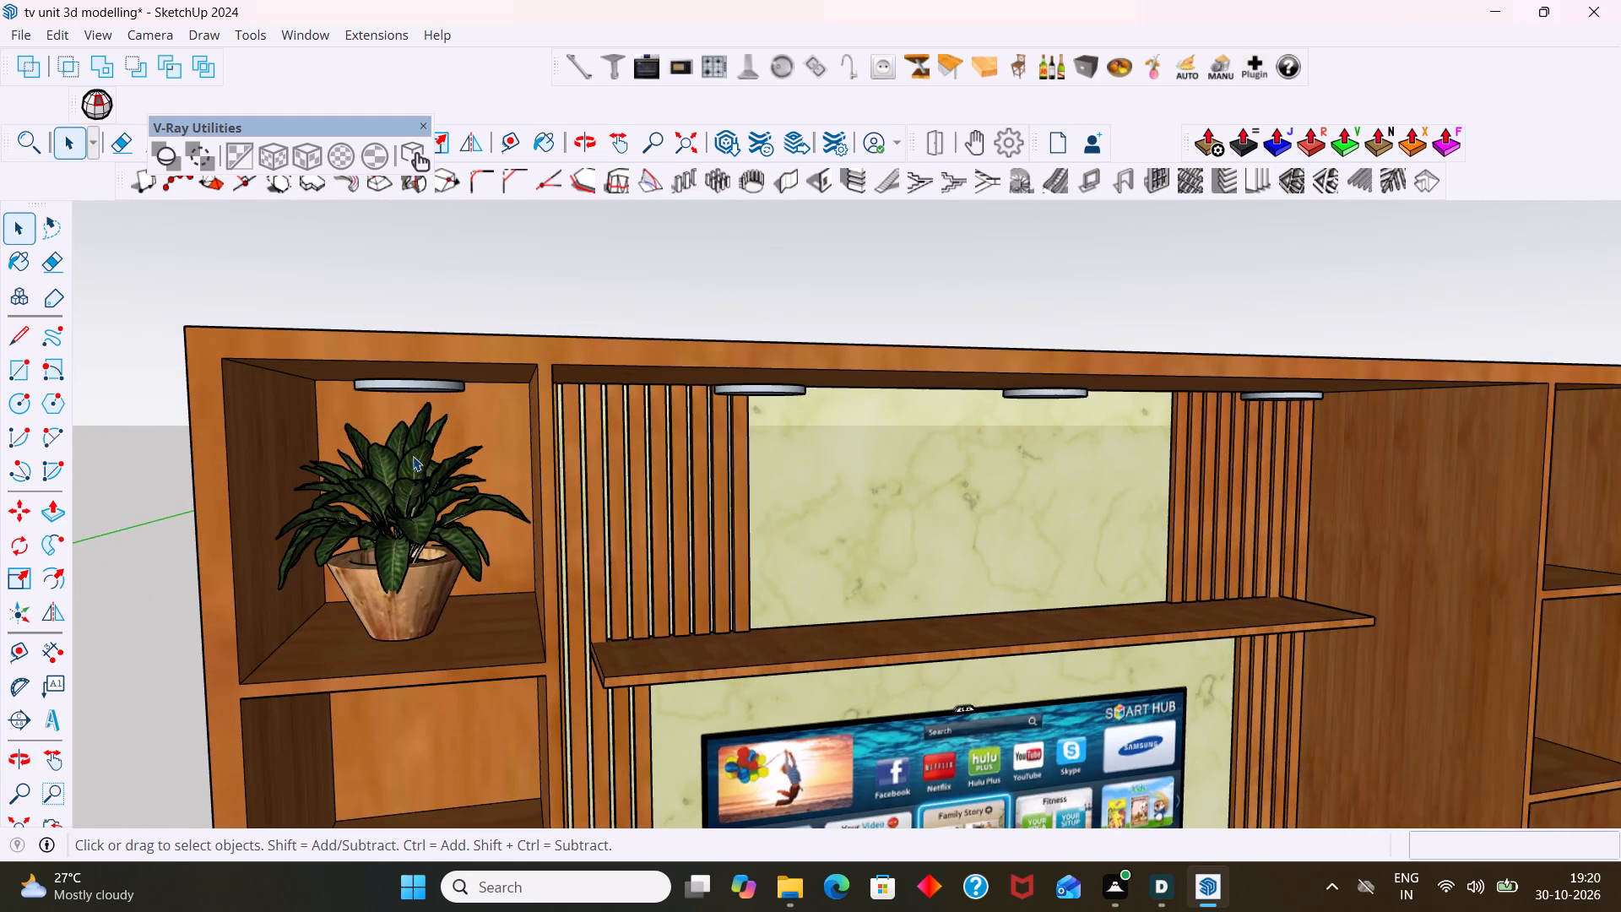
scroll(413, 464, up, 1)
click(410, 466)
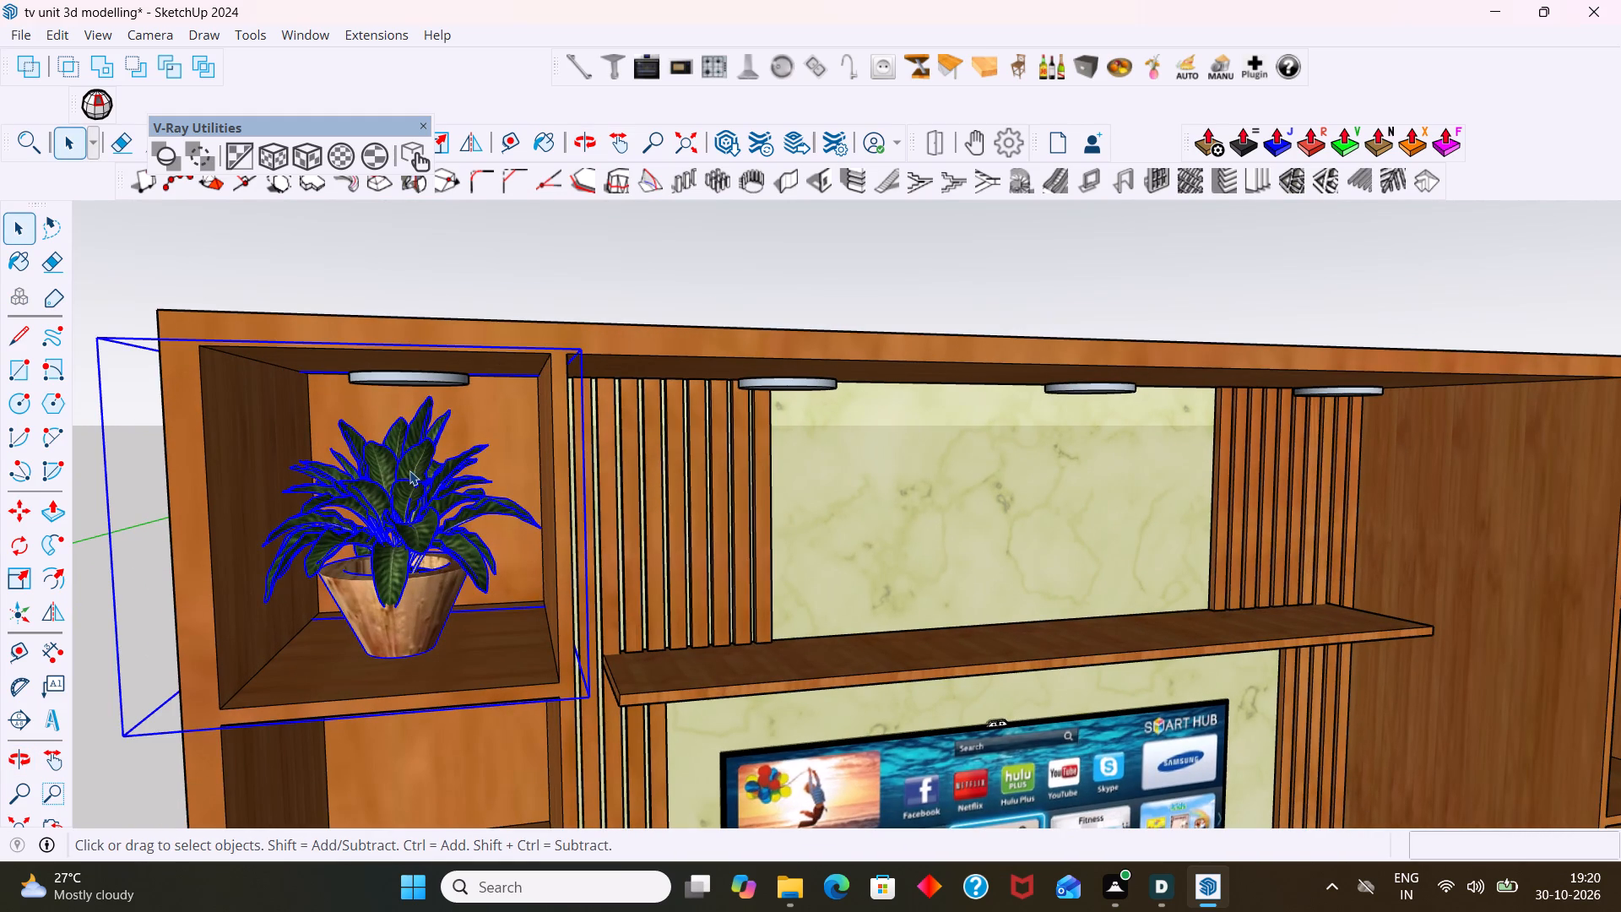
key(s)
middle_drag(372, 385, 361, 496)
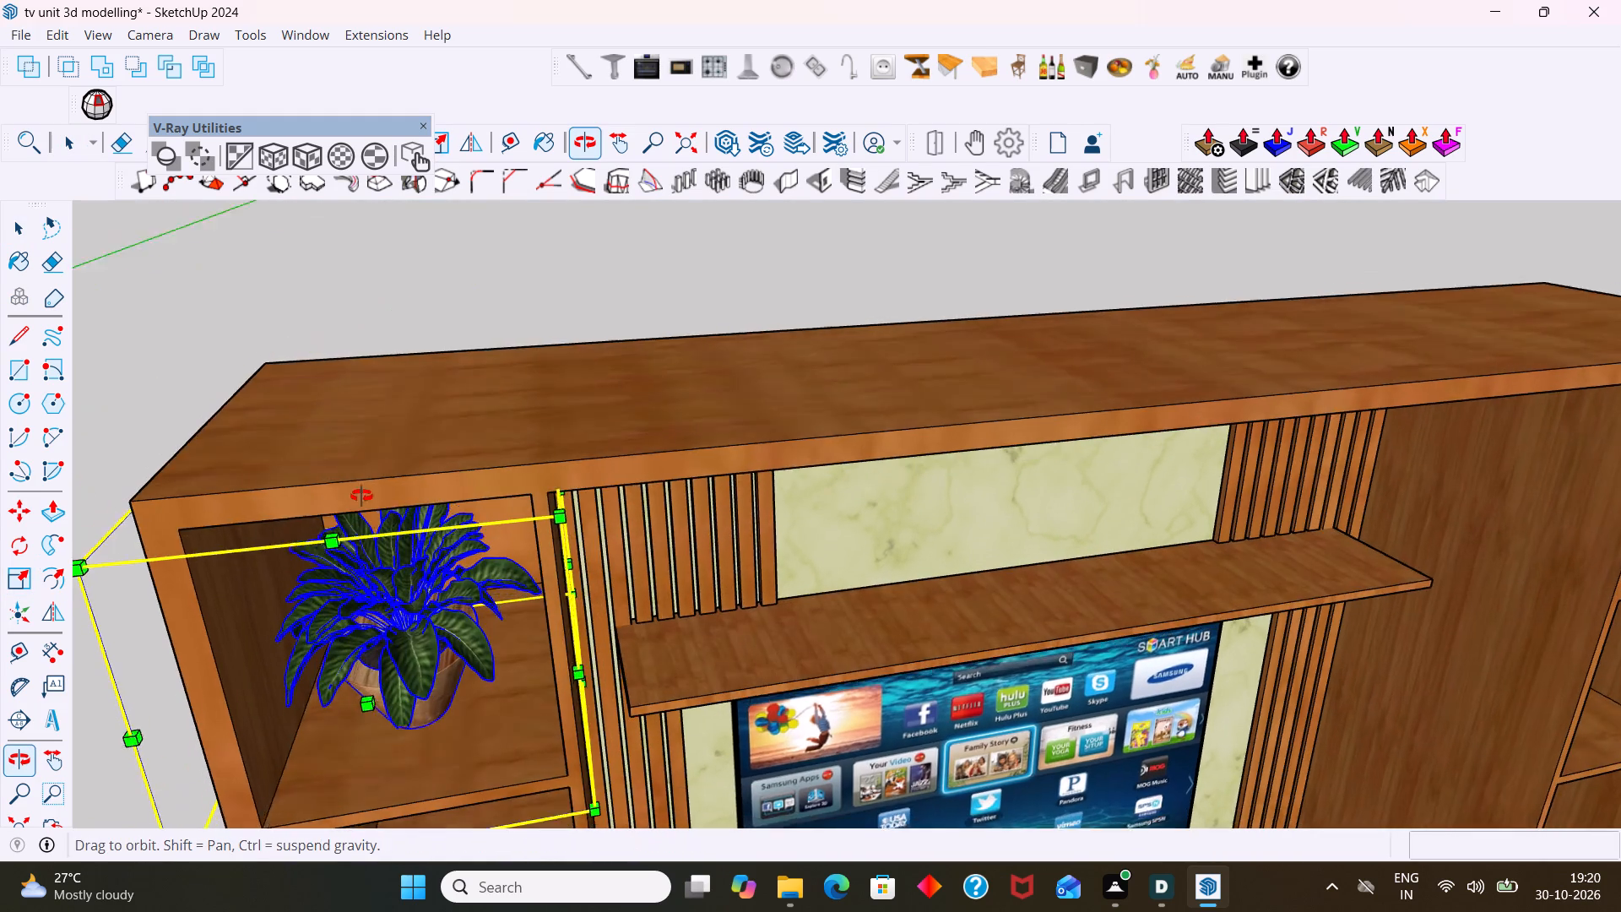
middle_drag(361, 496, 361, 475)
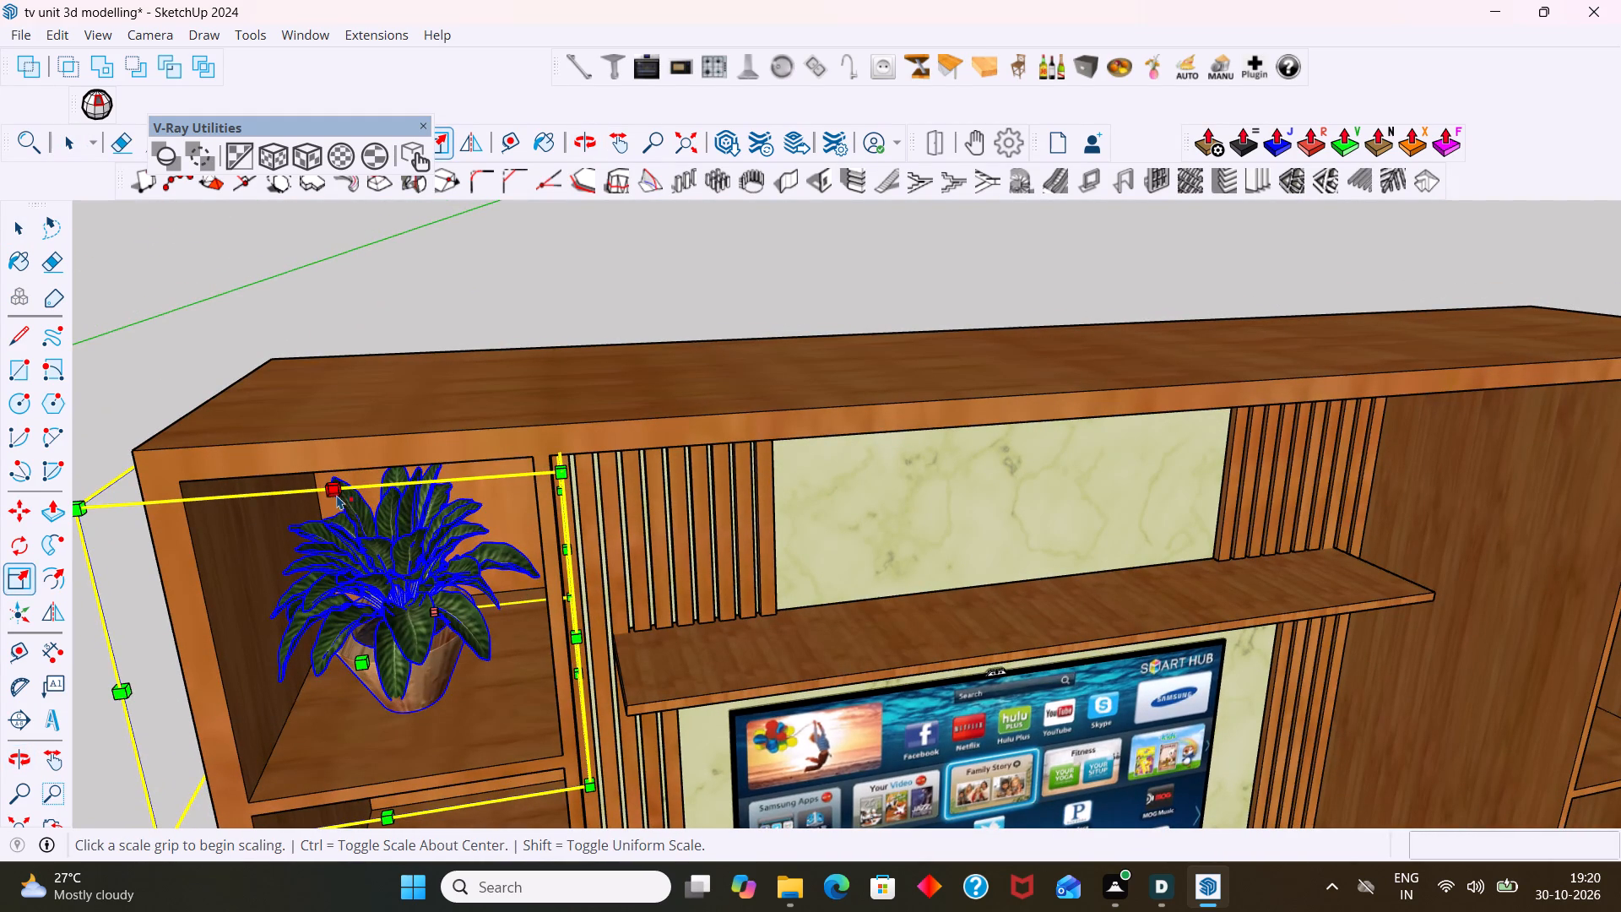
click(334, 493)
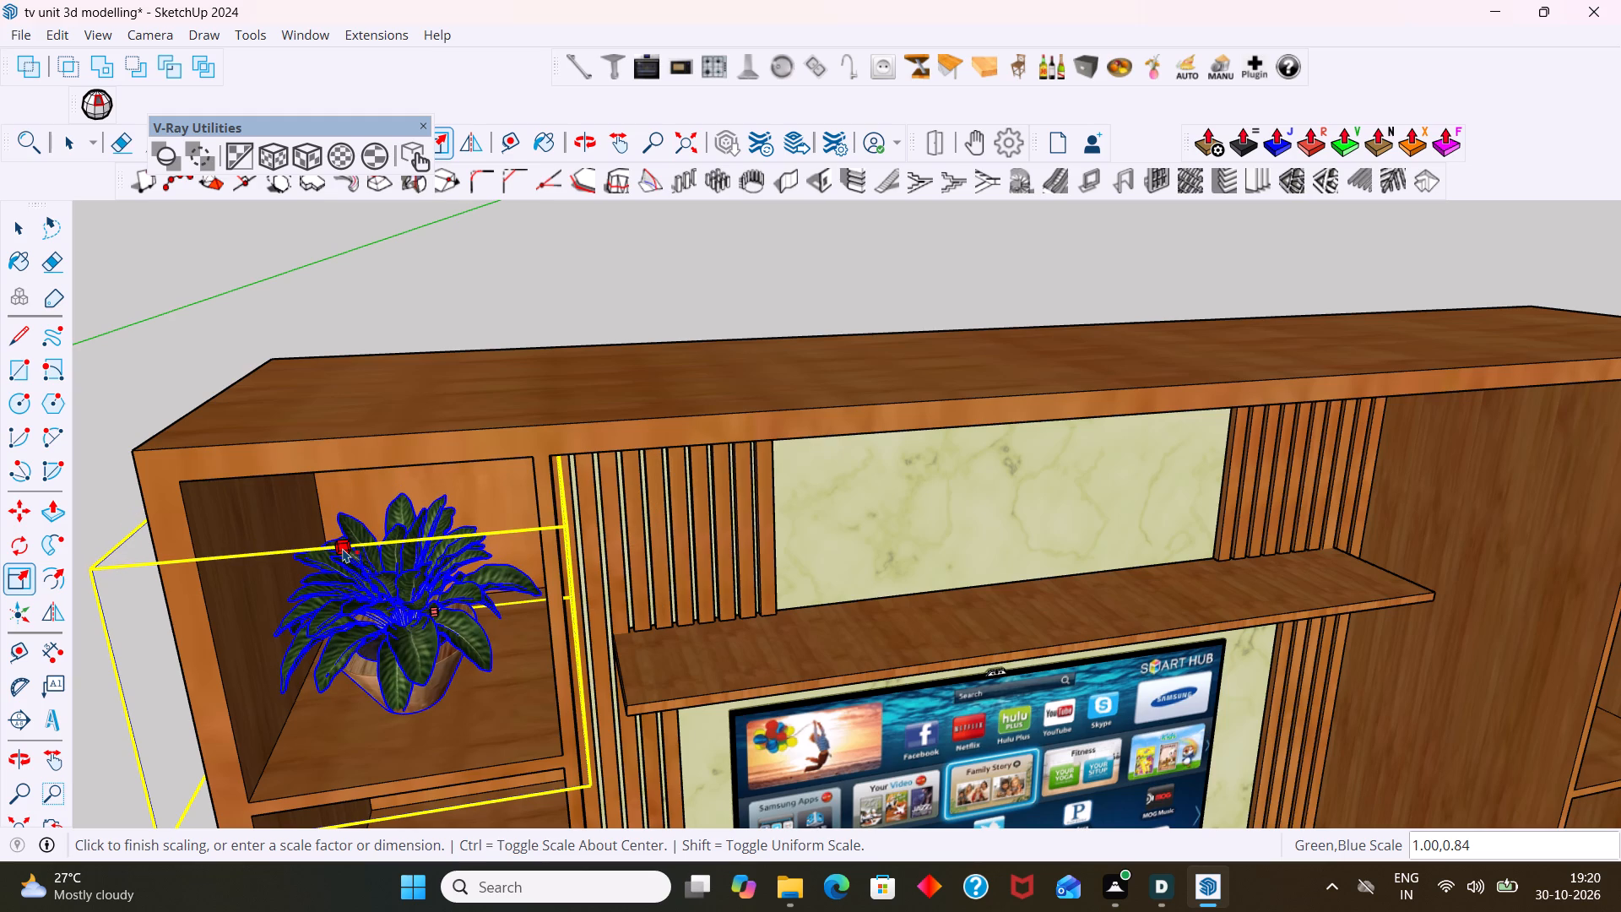
click(343, 548)
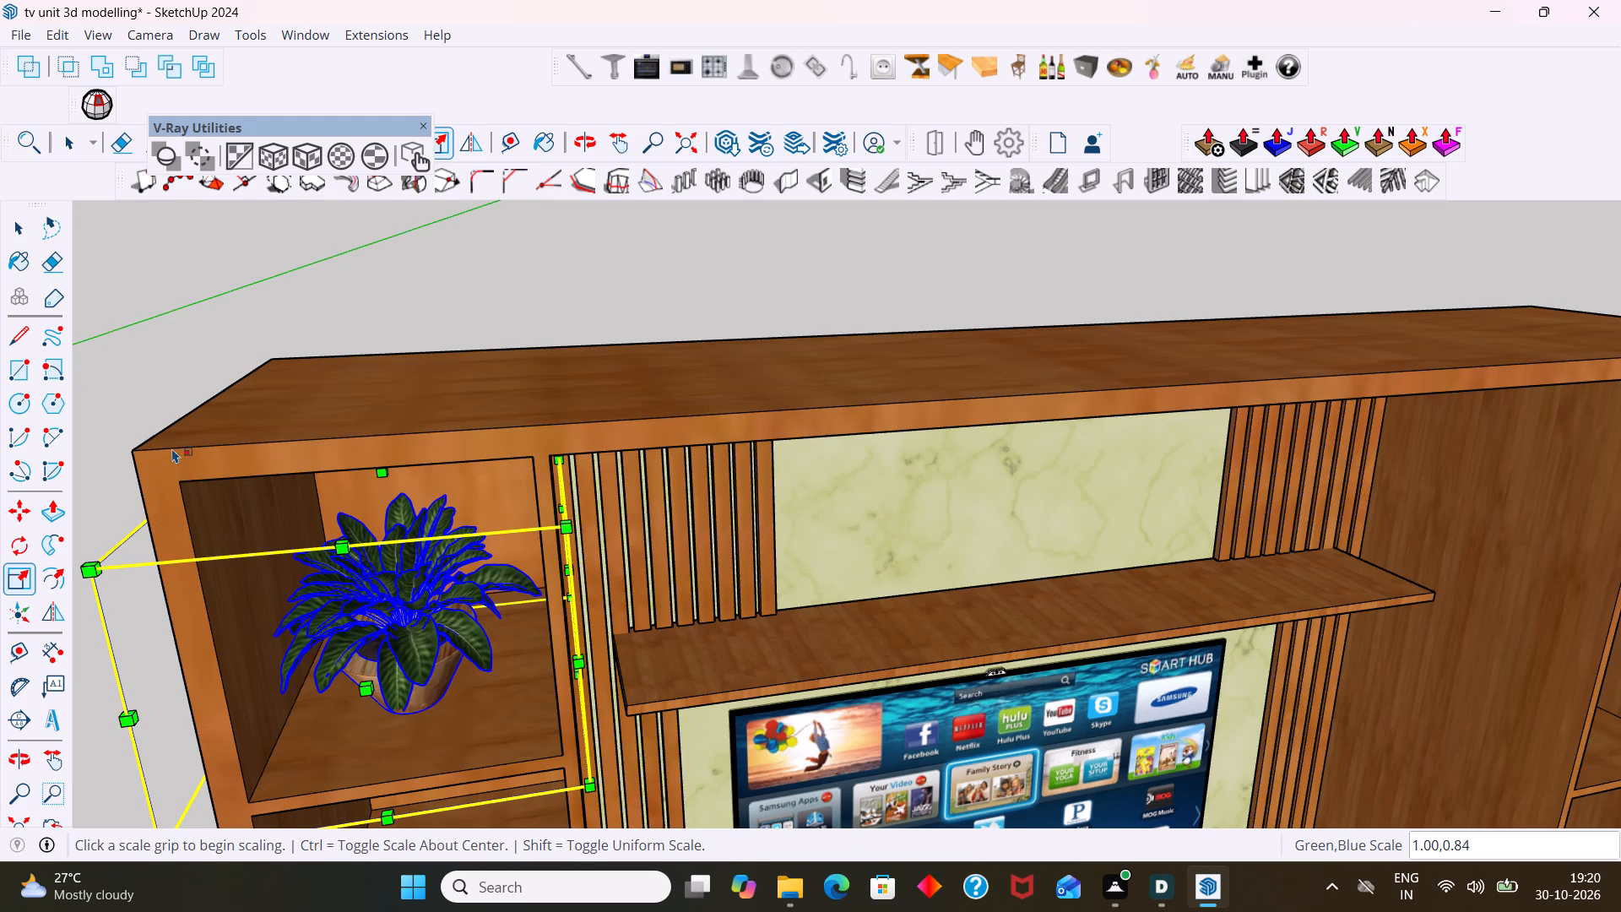
click(172, 349)
scroll(231, 418, down, 1)
key(space)
click(217, 340)
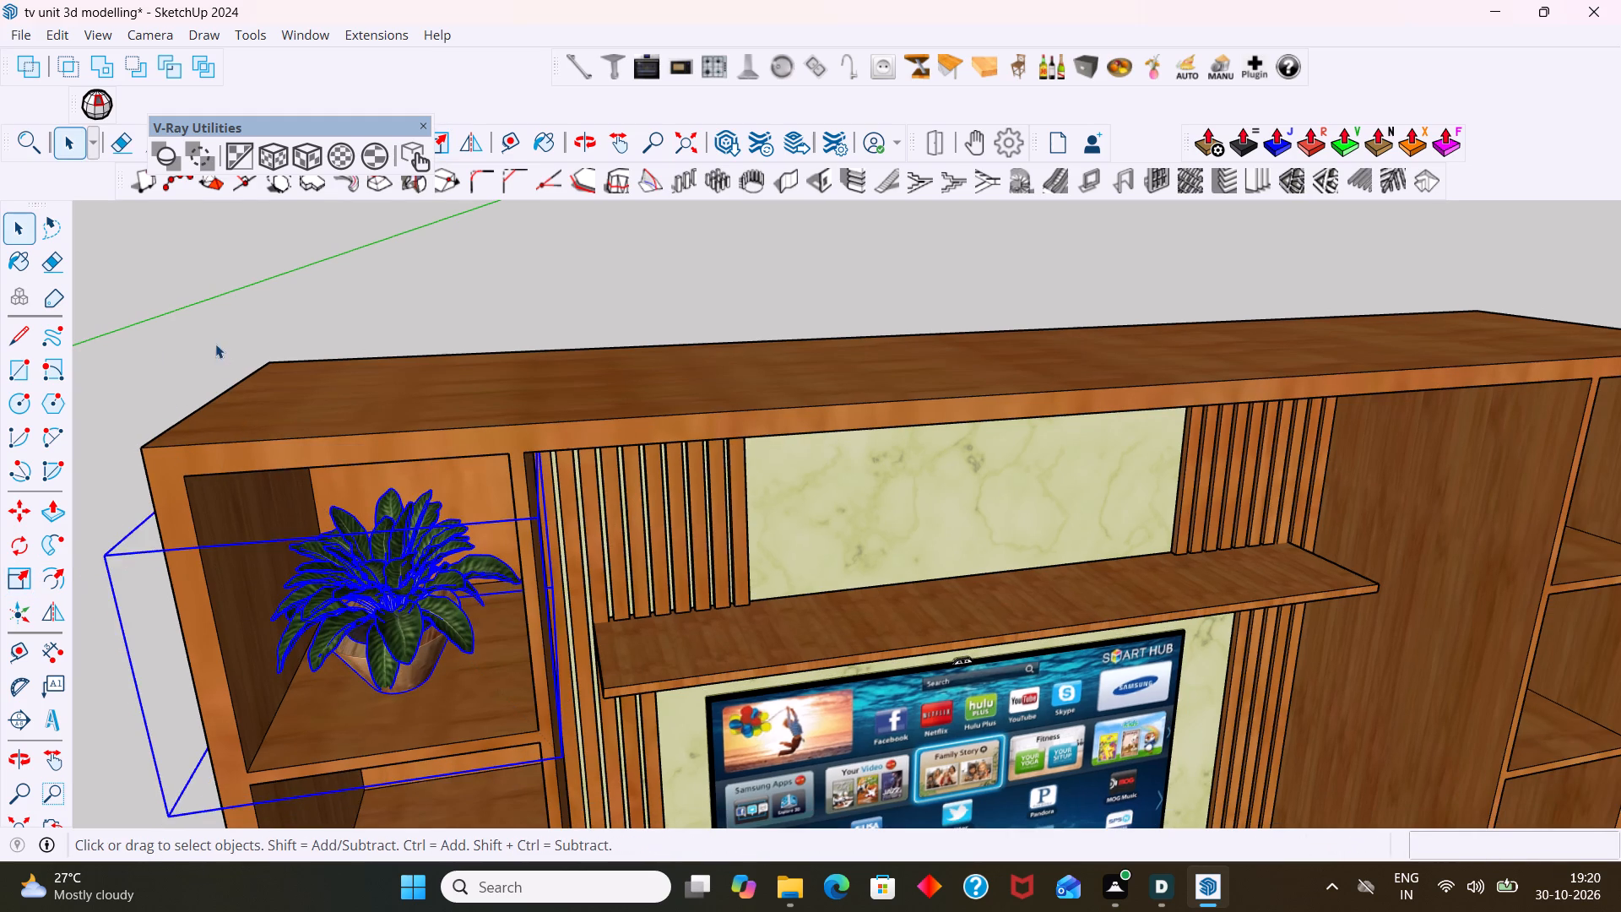
Examine the resized plant's fit in the upper shelf compartment from the side and front of the TV unit.
scroll(226, 393, down, 2)
middle_drag(263, 437, 427, 356)
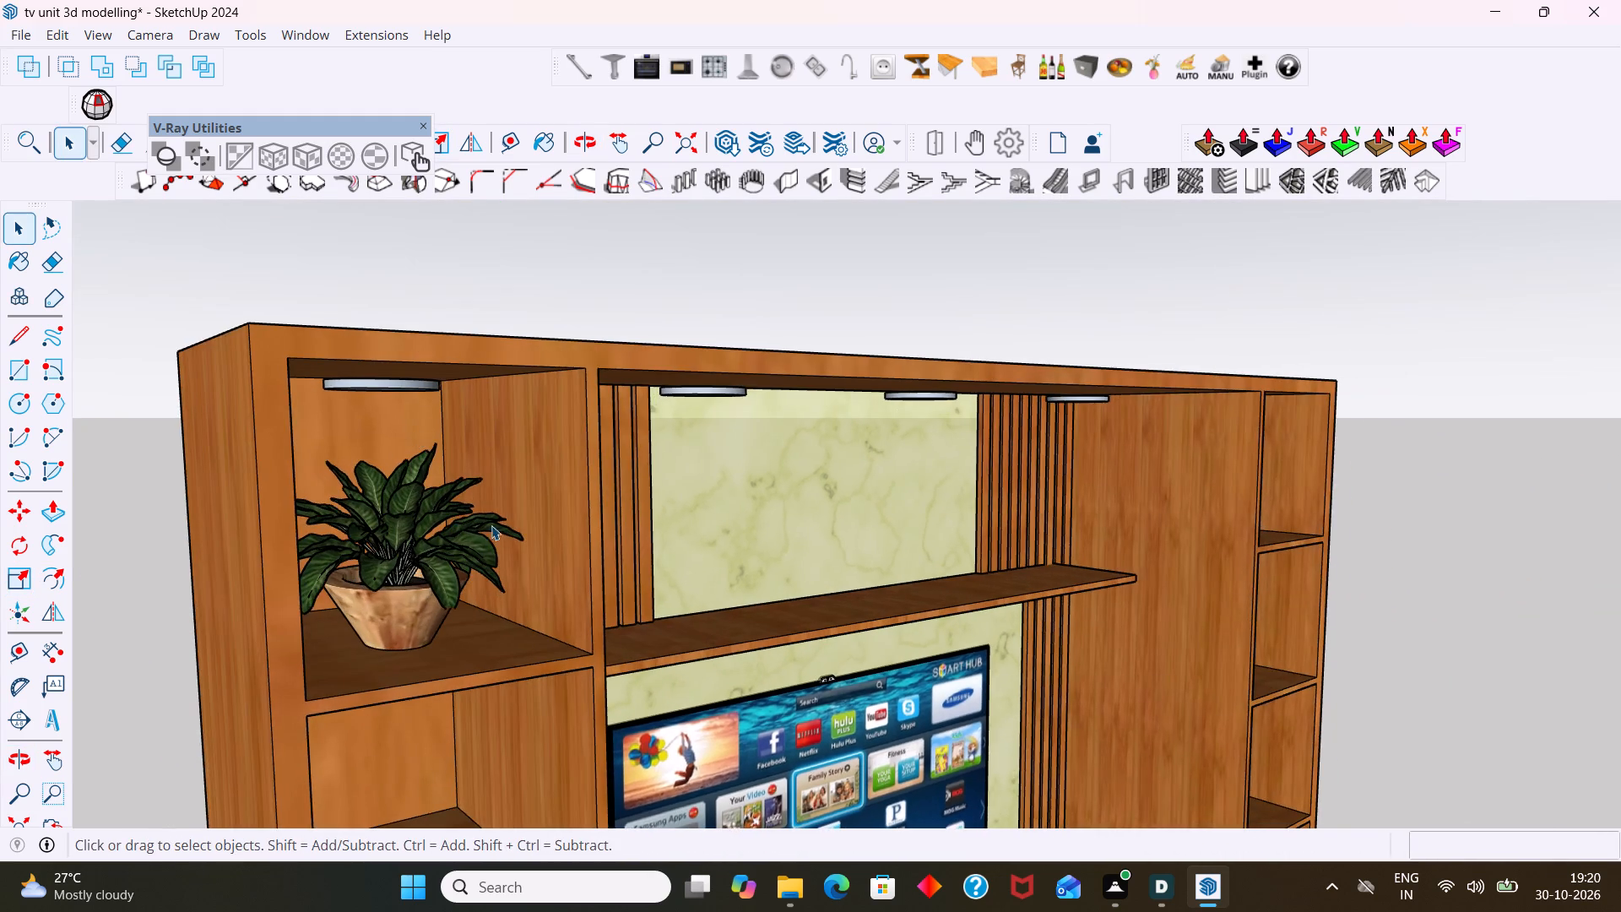
middle_drag(492, 523, 551, 488)
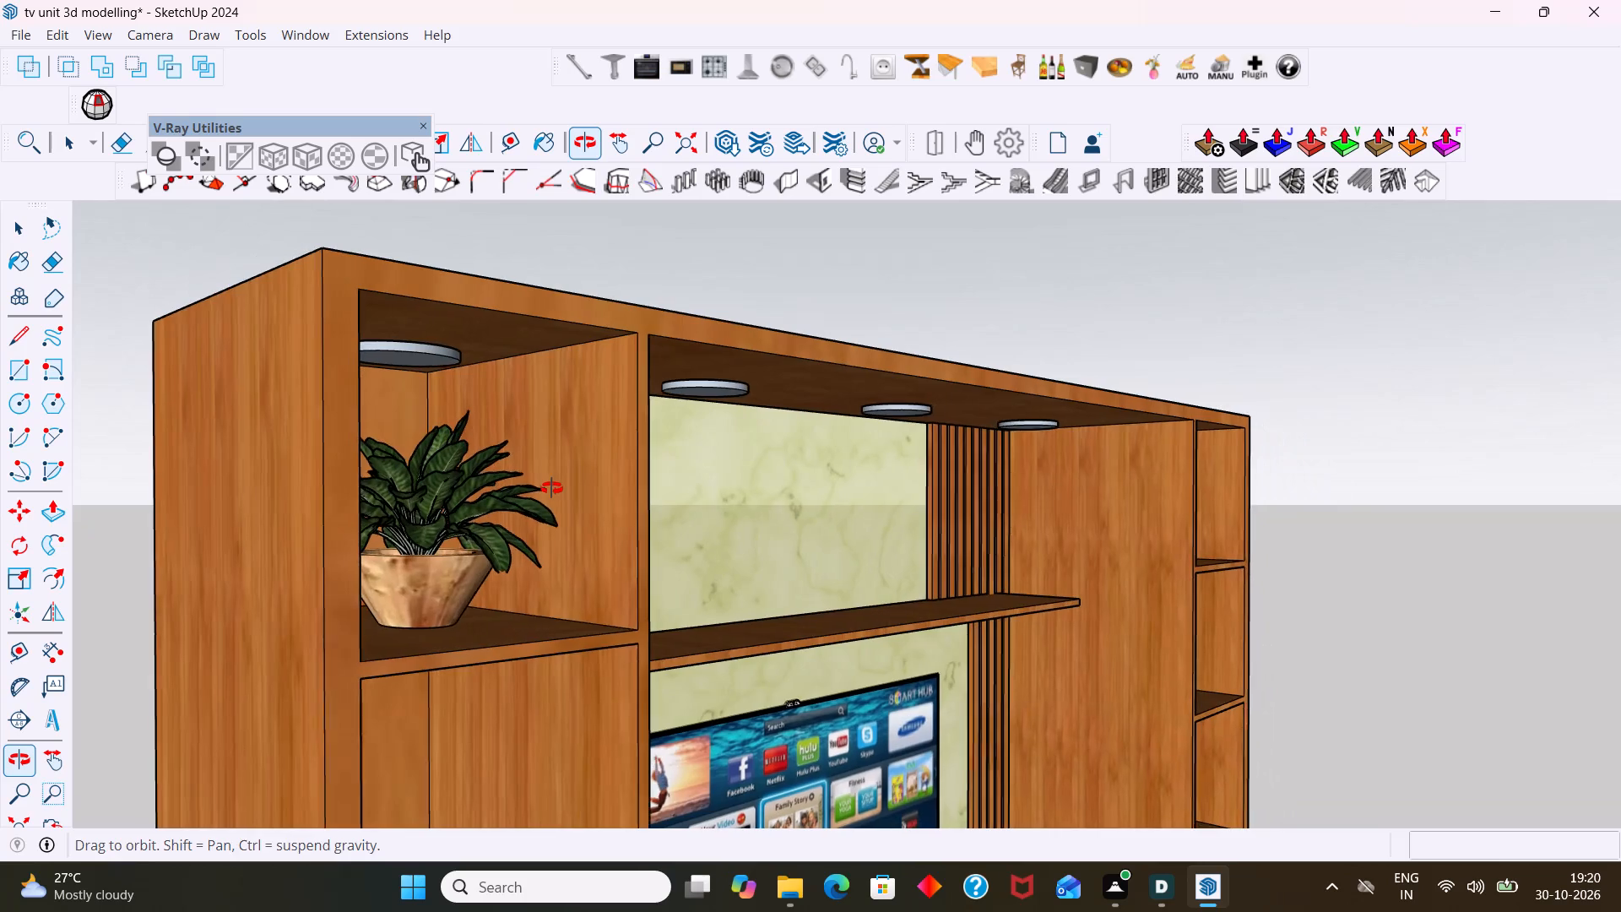
middle_drag(551, 488, 552, 489)
scroll(534, 488, down, 8)
middle_drag(577, 556, 310, 584)
scroll(406, 567, up, 2)
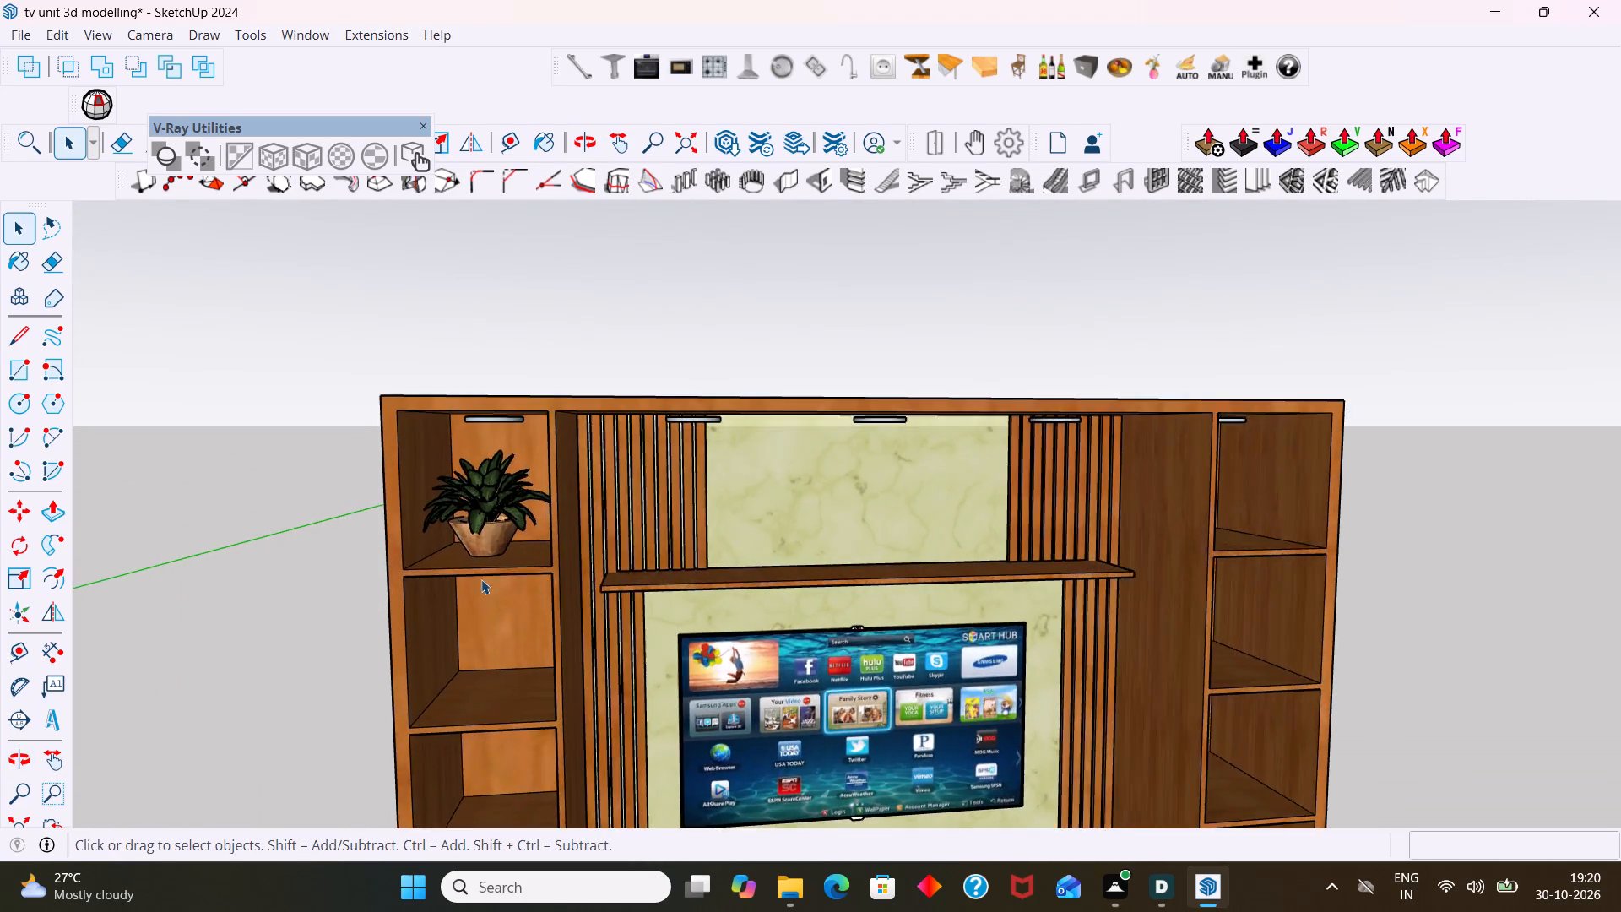
scroll(481, 579, up, 1)
scroll(500, 561, down, 8)
scroll(577, 603, down, 2)
scroll(550, 593, up, 5)
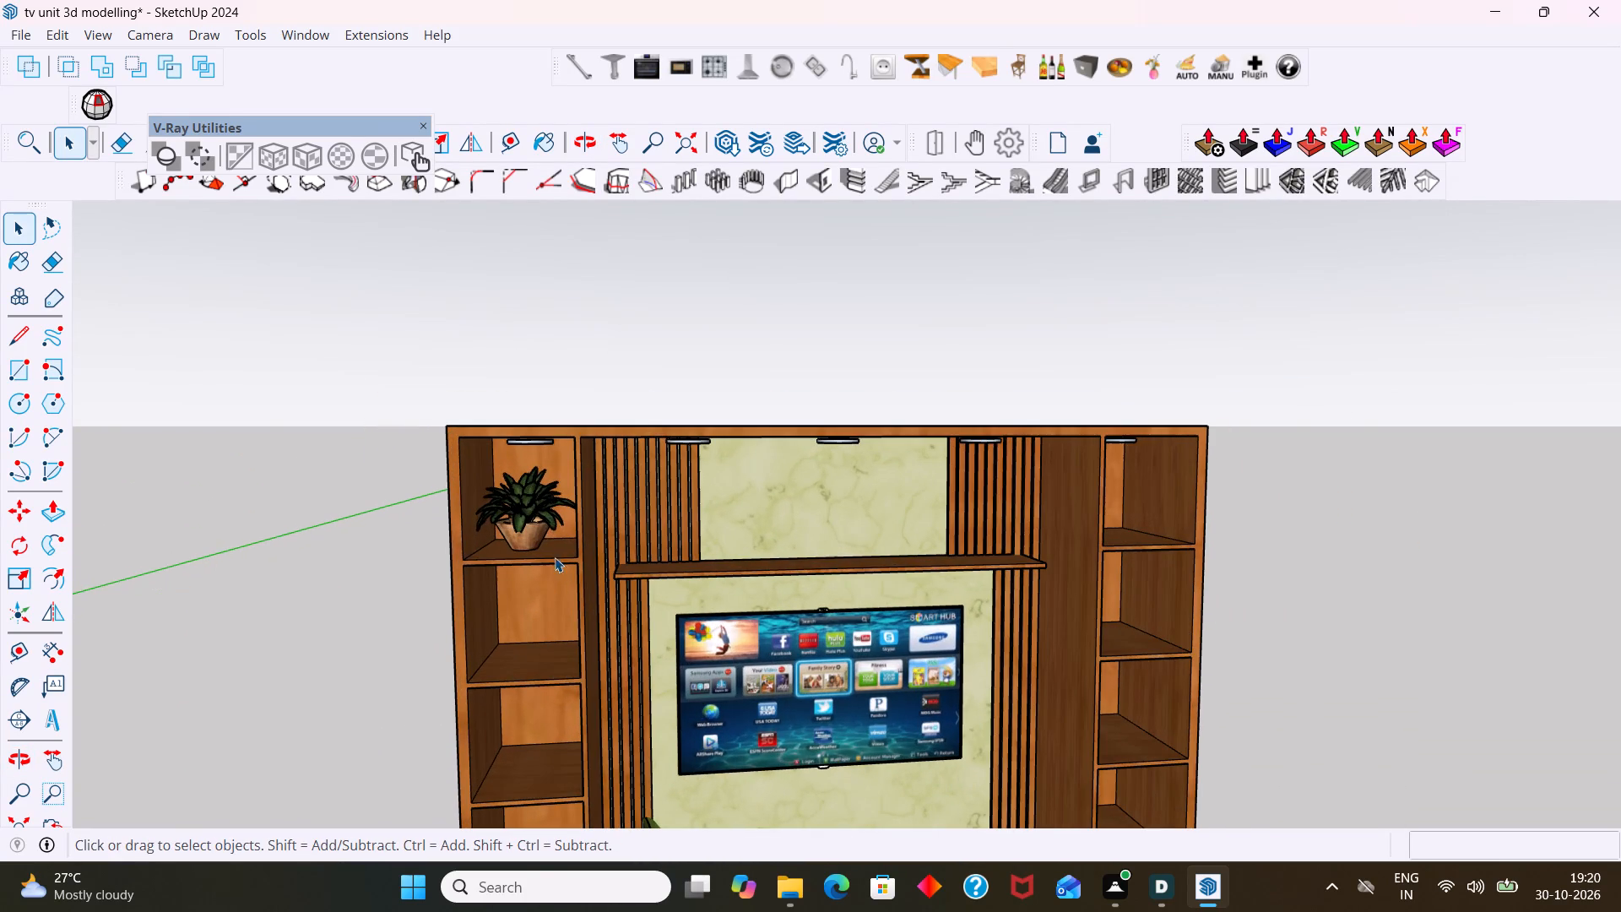
Copy the potted plant about 2173 mm along the red axis to the top compartment of the opposite shelf column, then deselect it.
click(540, 519)
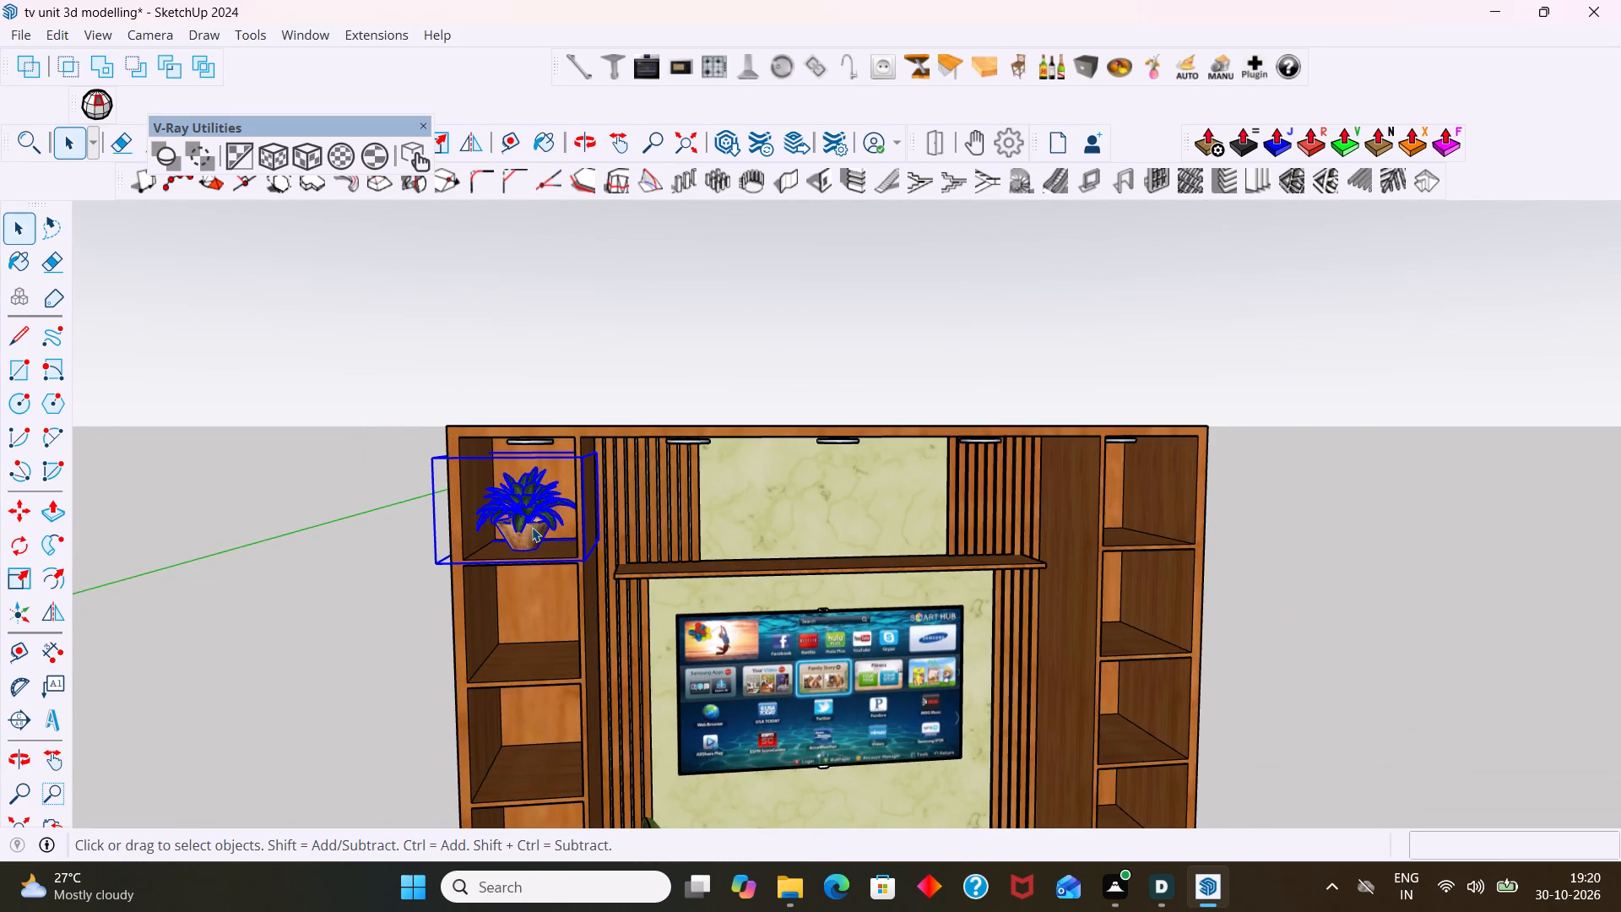
key(m)
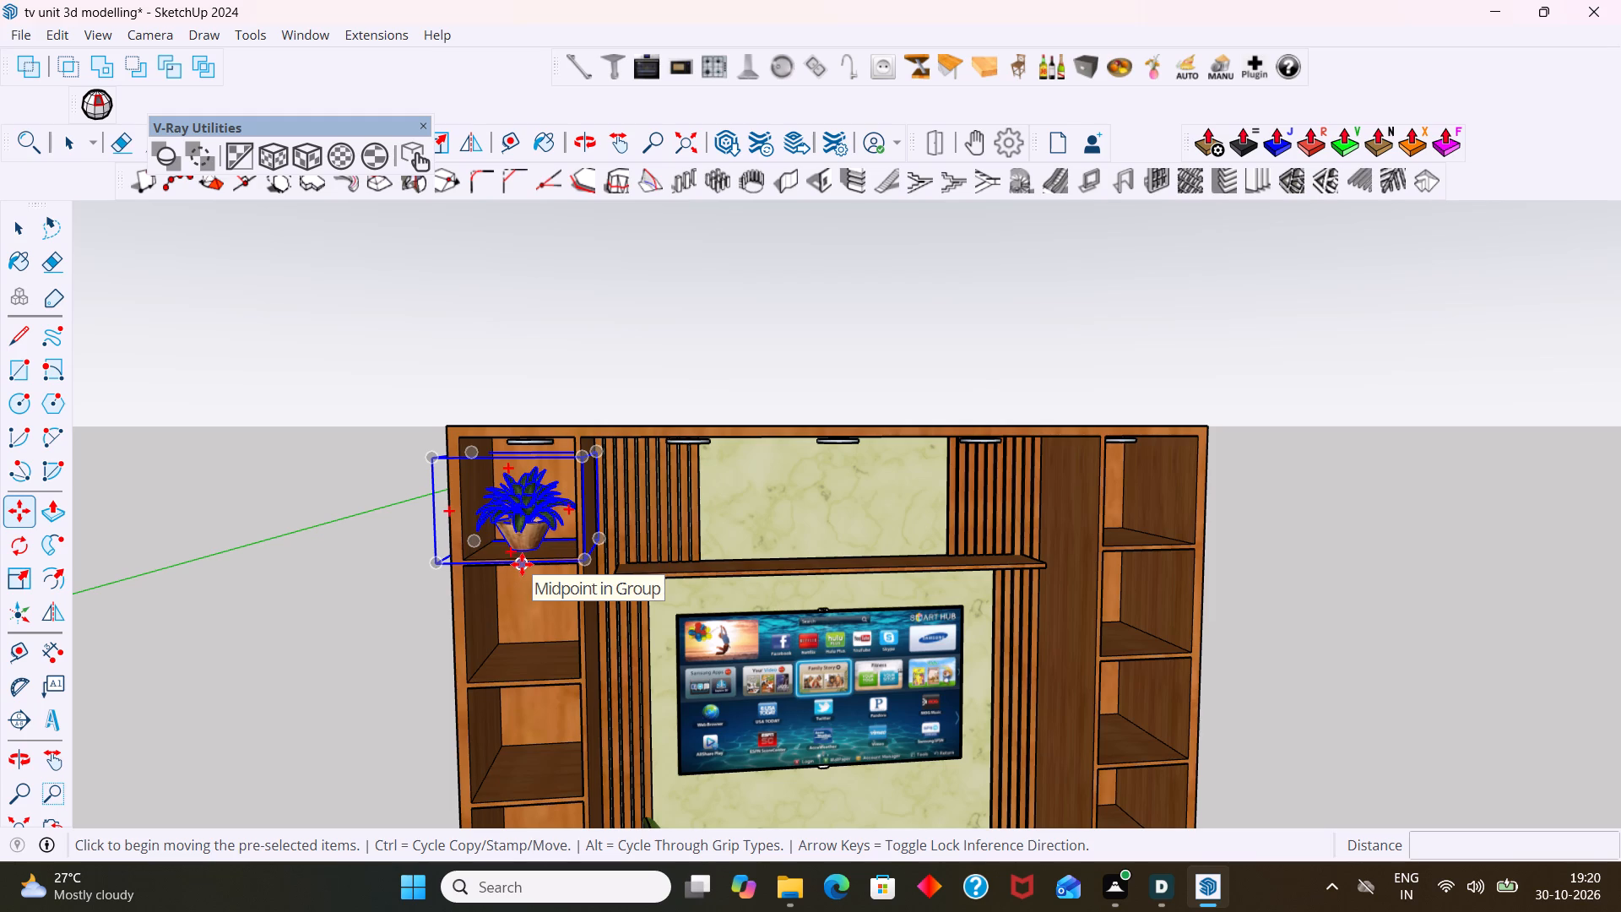
click(522, 564)
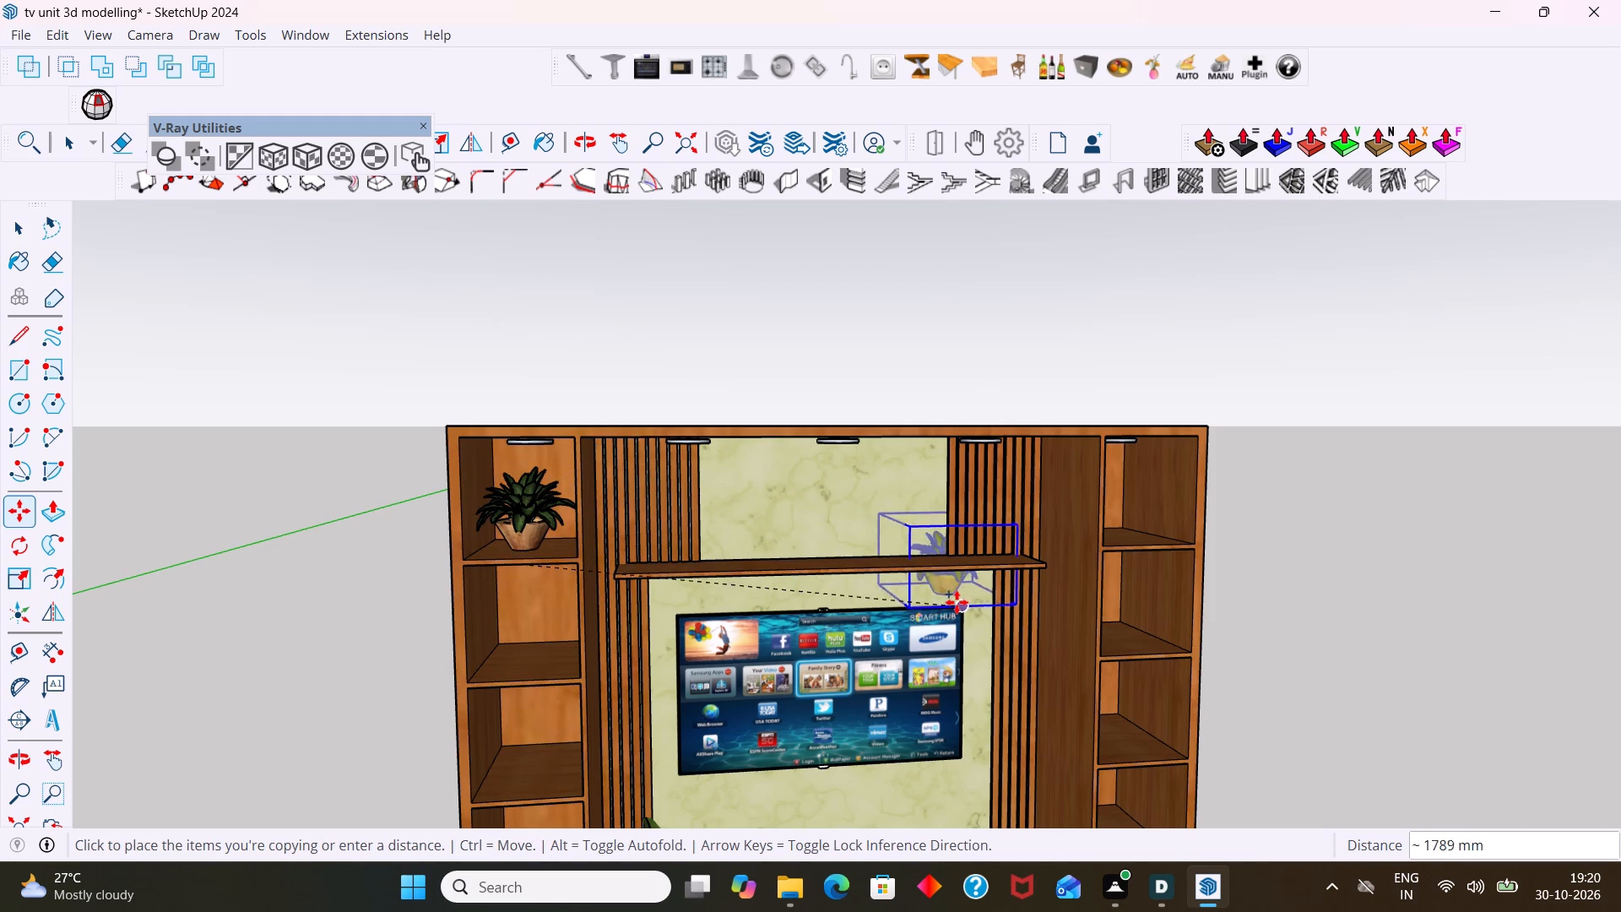
key(Right)
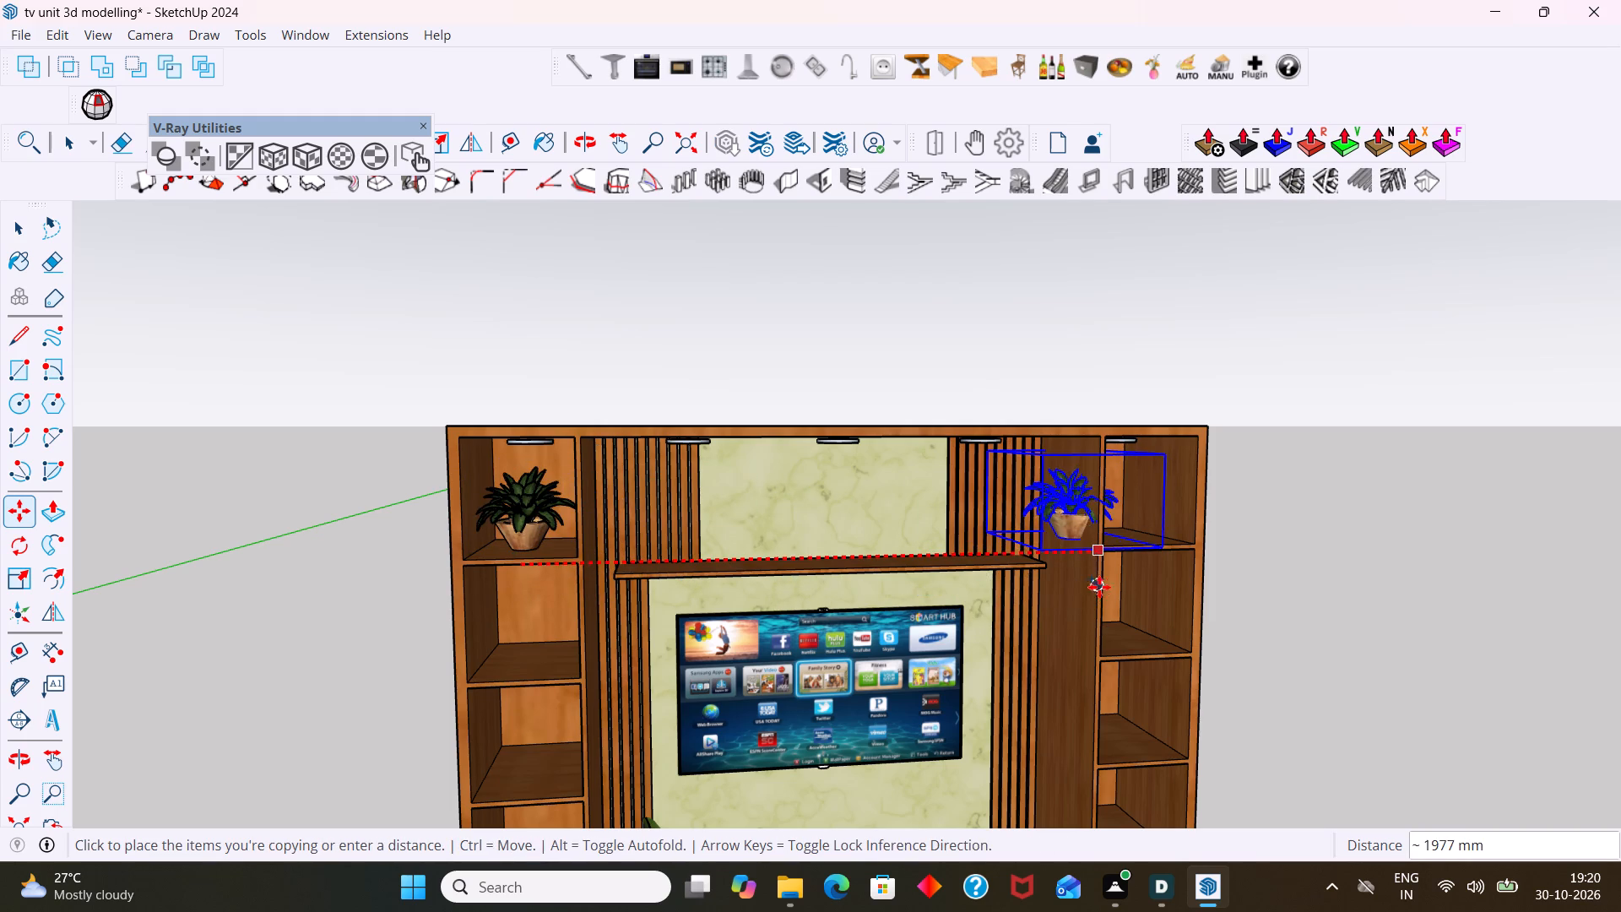
middle_drag(1148, 551, 1010, 554)
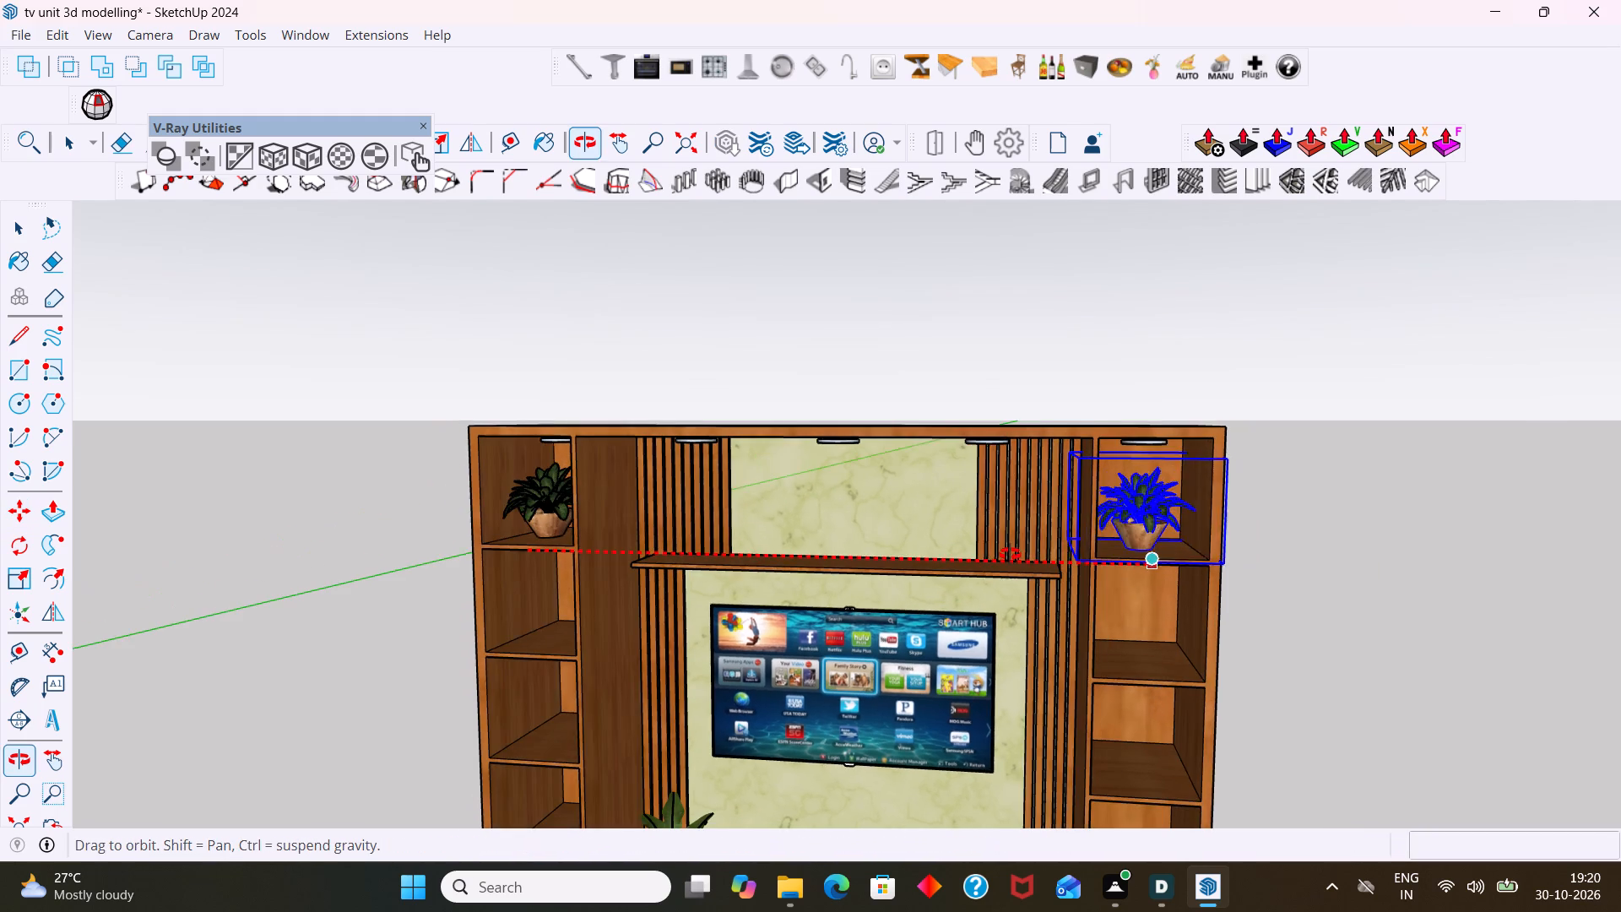
middle_drag(1010, 554, 1011, 555)
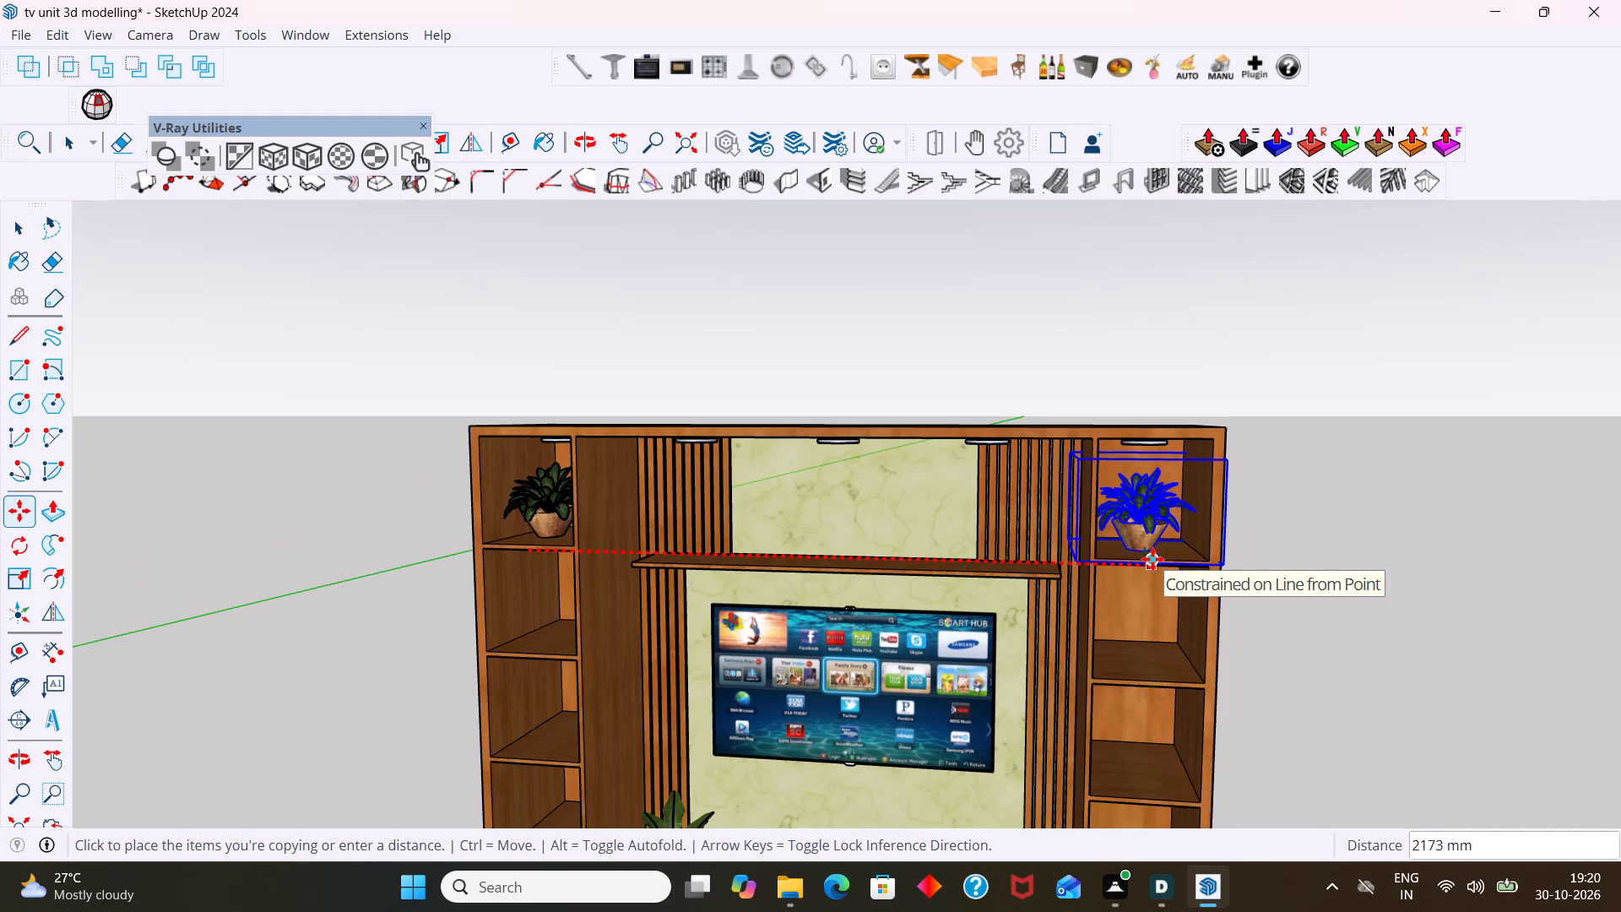
click(1152, 559)
key(space)
click(1295, 543)
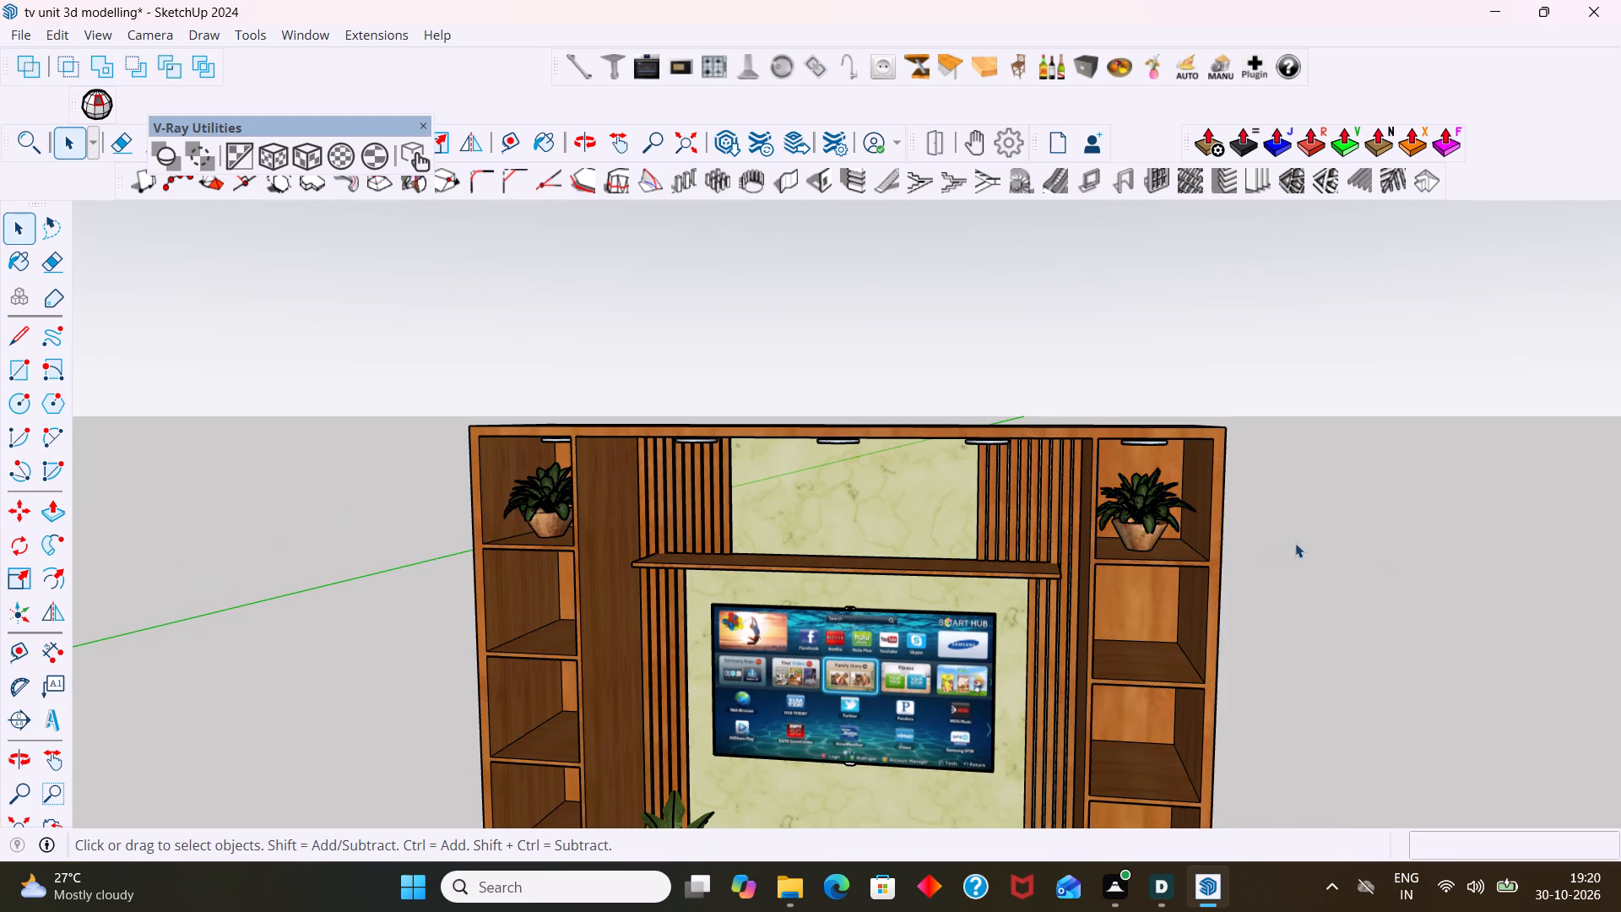
Examine the whole TV unit from several angles, checking the two upper-shelf plants and the remaining empty compartments.
scroll(1290, 552, down, 5)
middle_drag(1180, 482, 1228, 364)
scroll(1201, 421, up, 2)
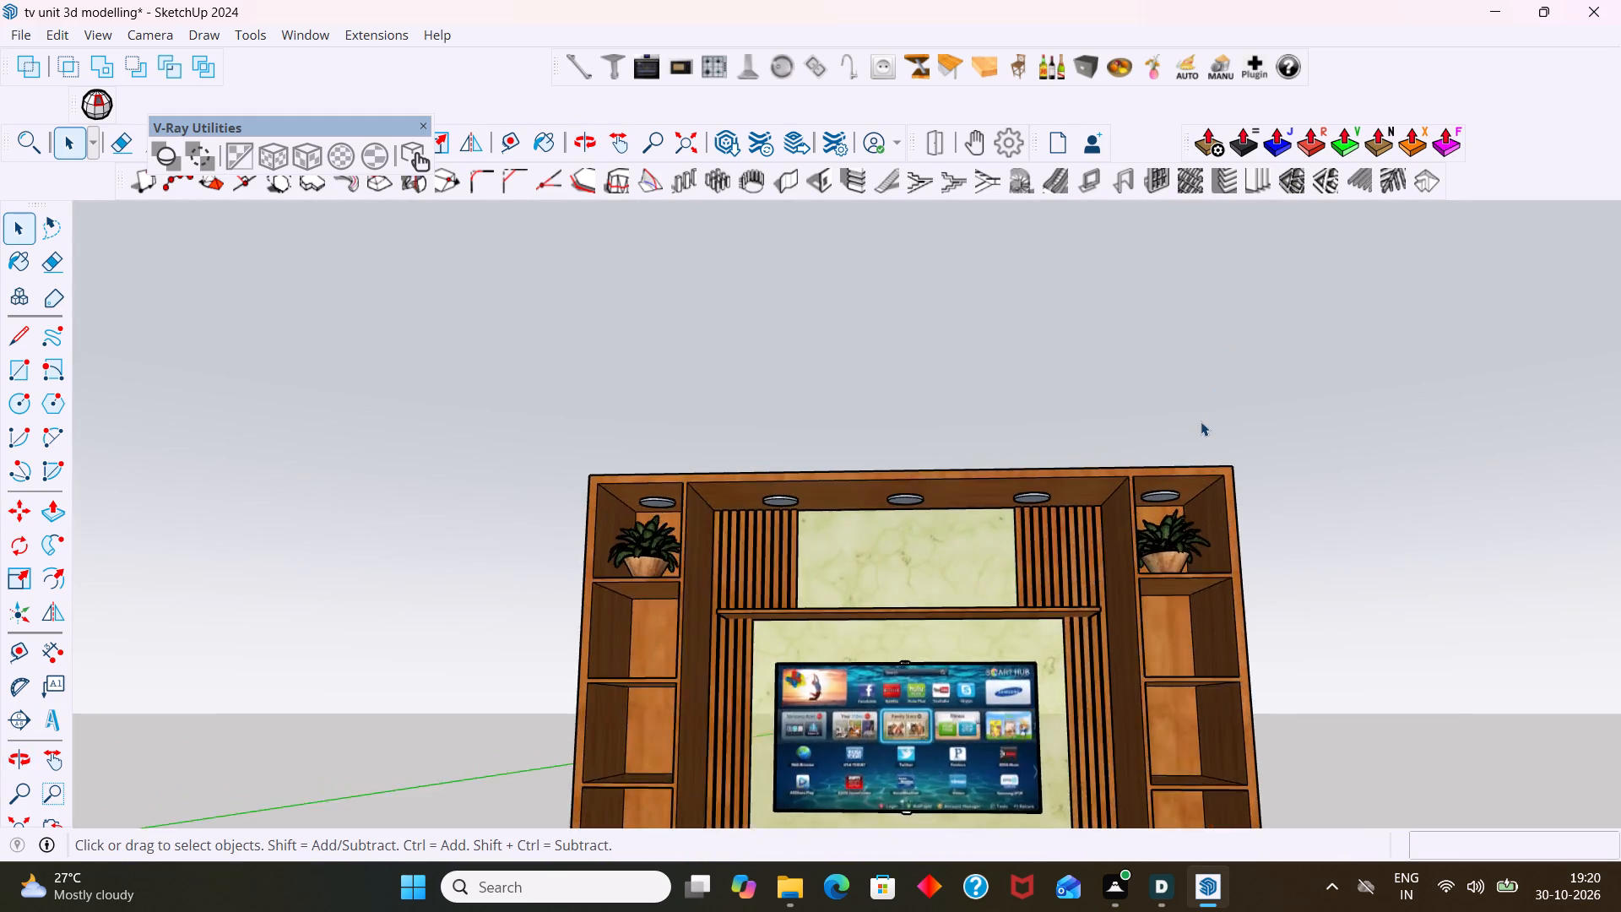
scroll(1201, 421, up, 4)
scroll(1195, 491, down, 8)
middle_drag(805, 514, 895, 657)
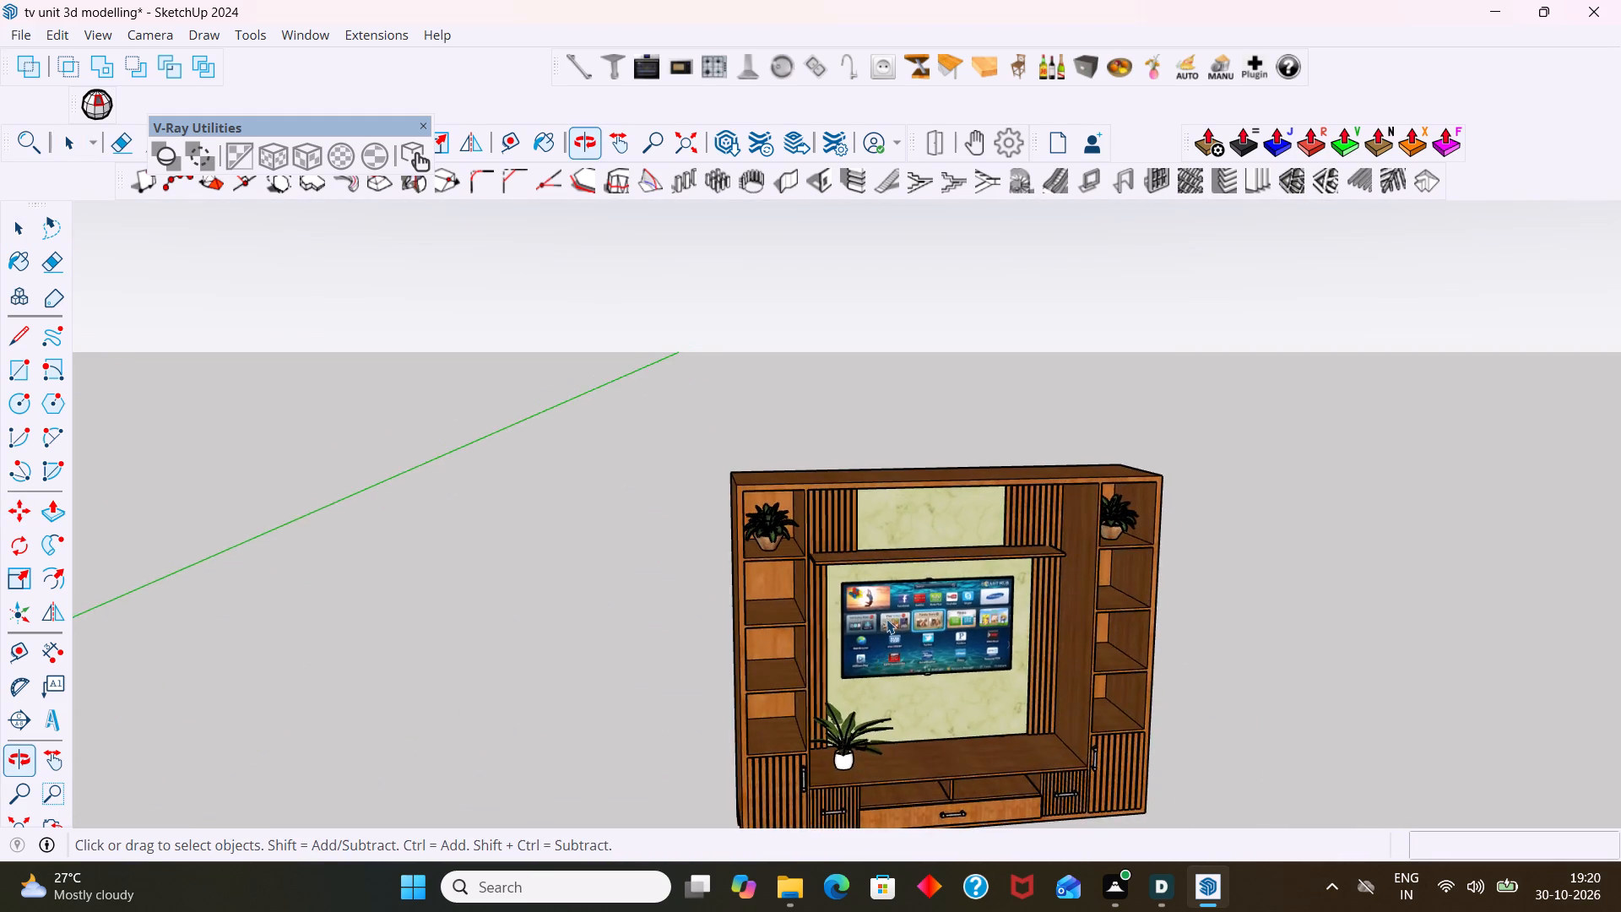
scroll(886, 607, down, 2)
middle_drag(886, 584, 496, 567)
scroll(497, 563, down, 5)
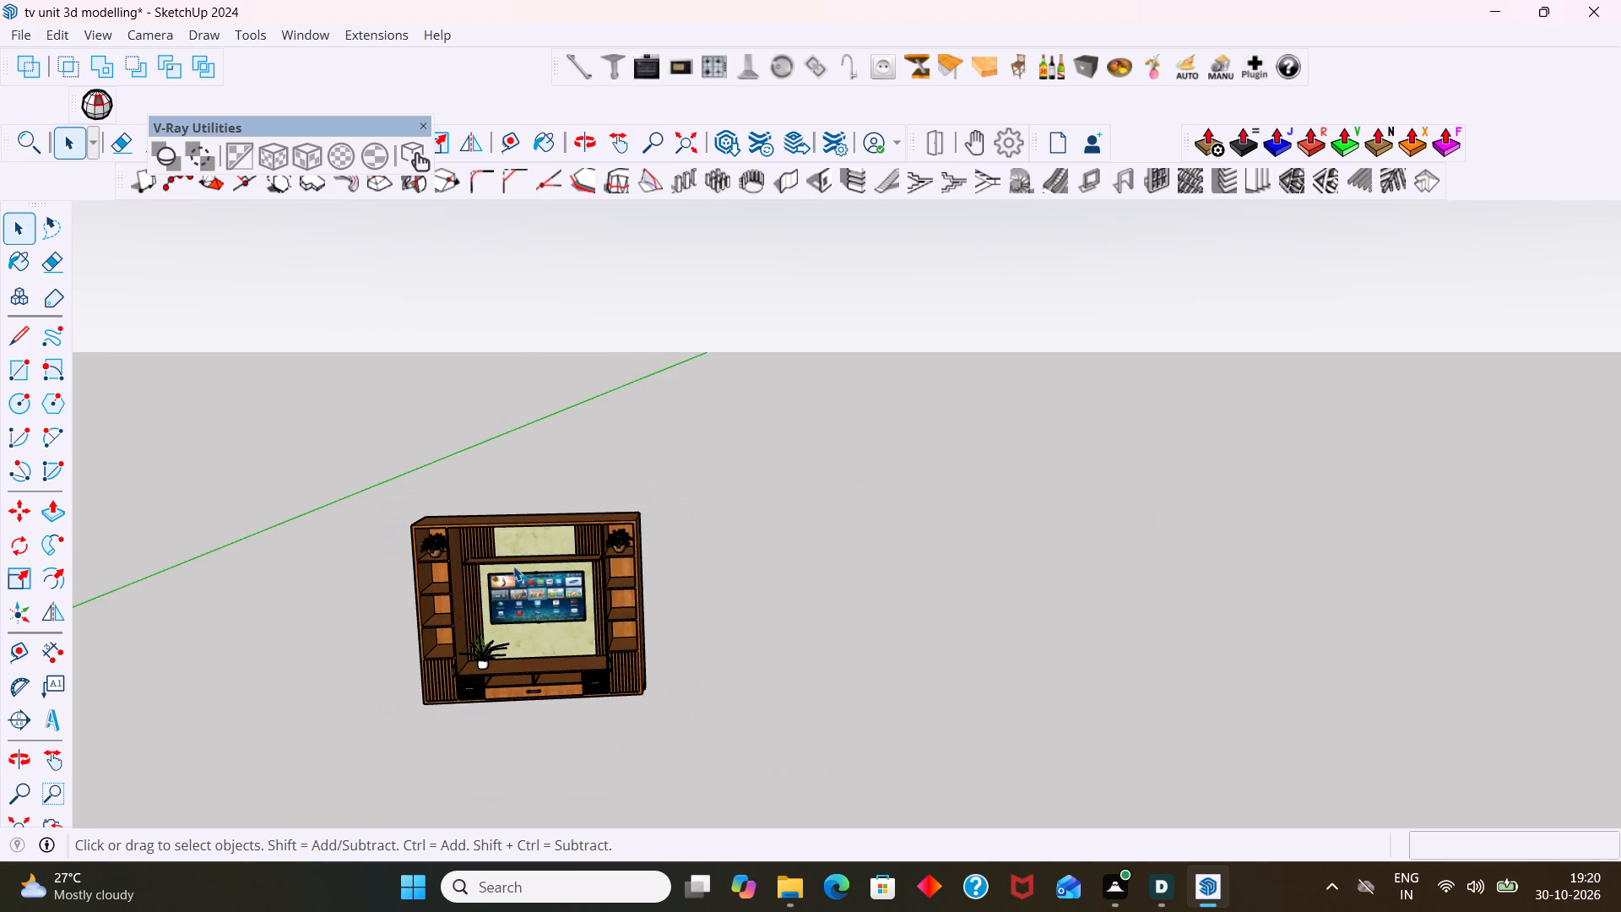
scroll(513, 566, up, 7)
middle_drag(508, 645, 498, 478)
scroll(422, 575, up, 2)
middle_drag(422, 587, 443, 710)
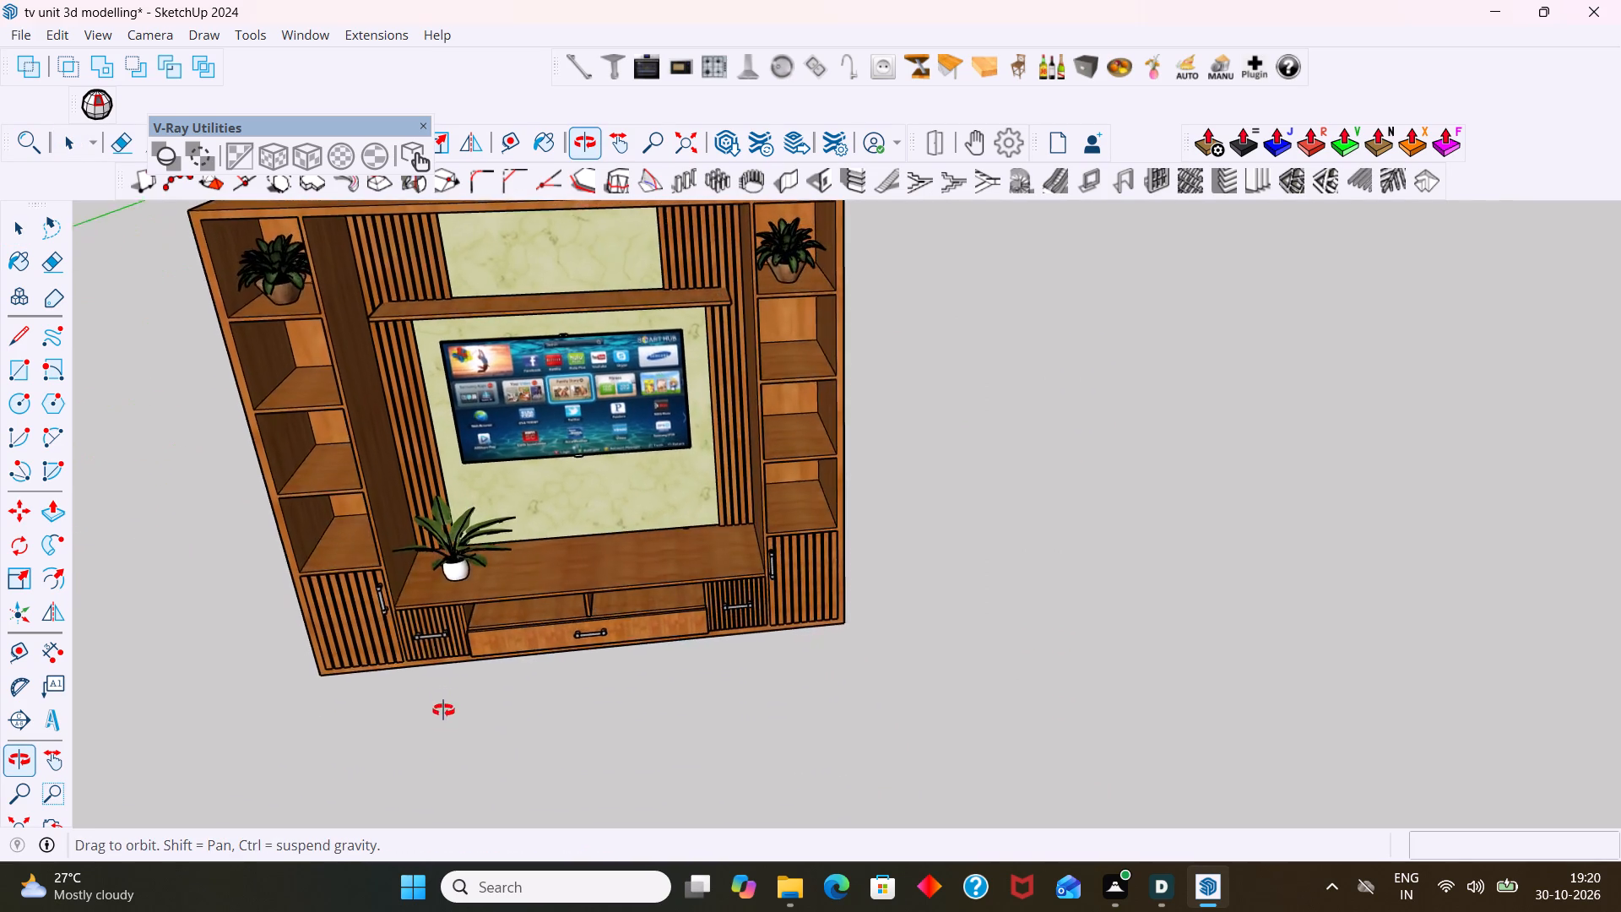
middle_drag(443, 710, 367, 684)
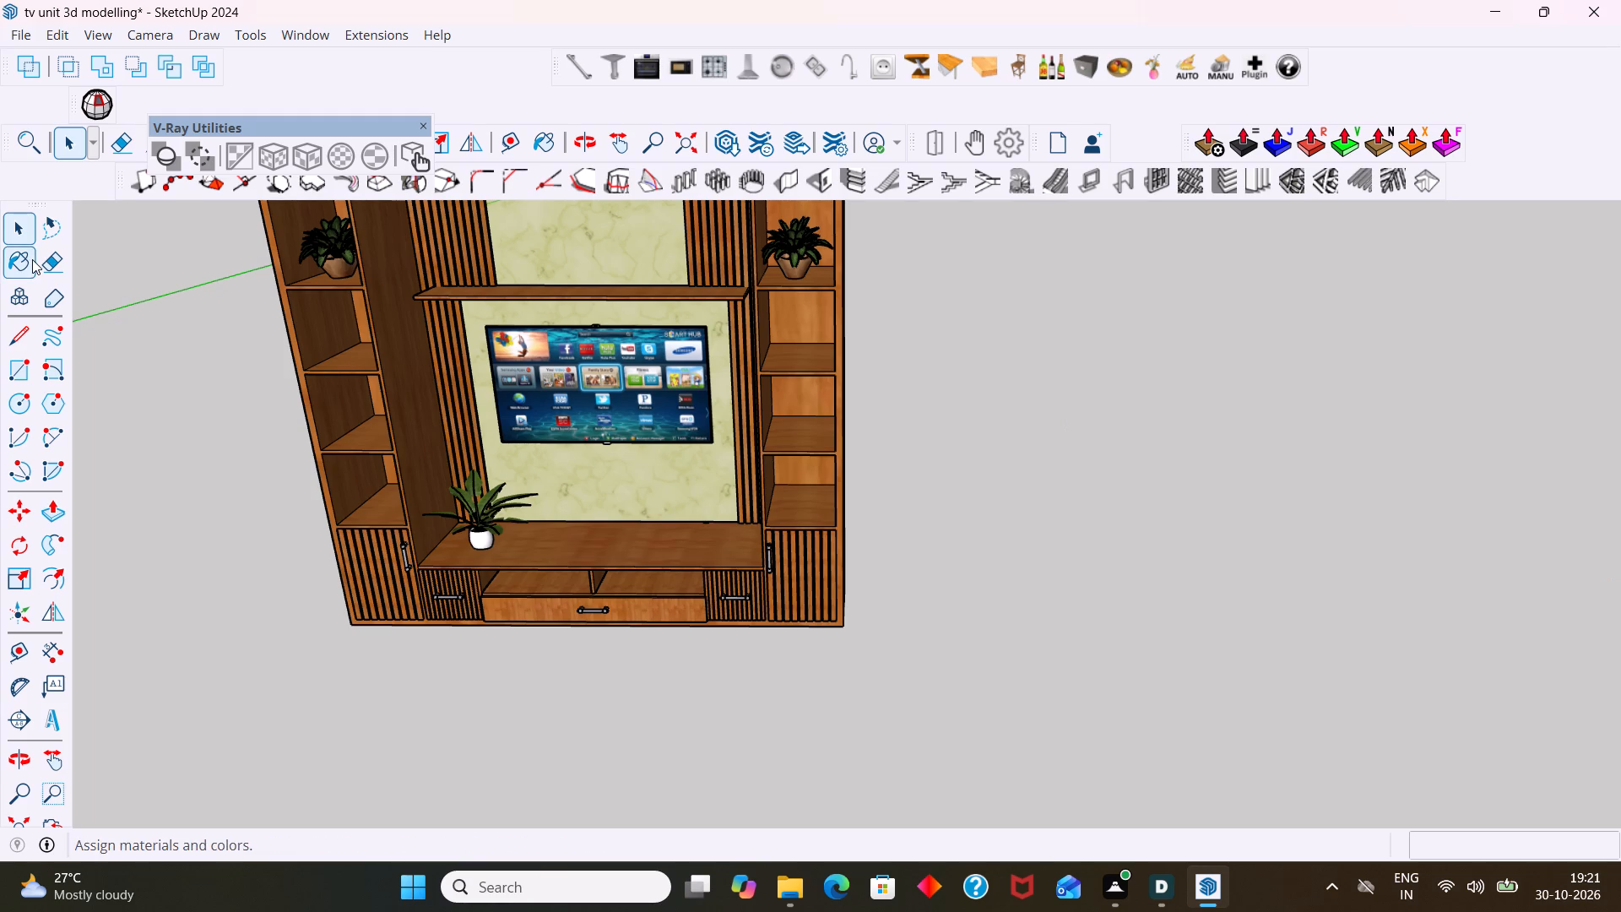
middle_drag(821, 598, 1044, 570)
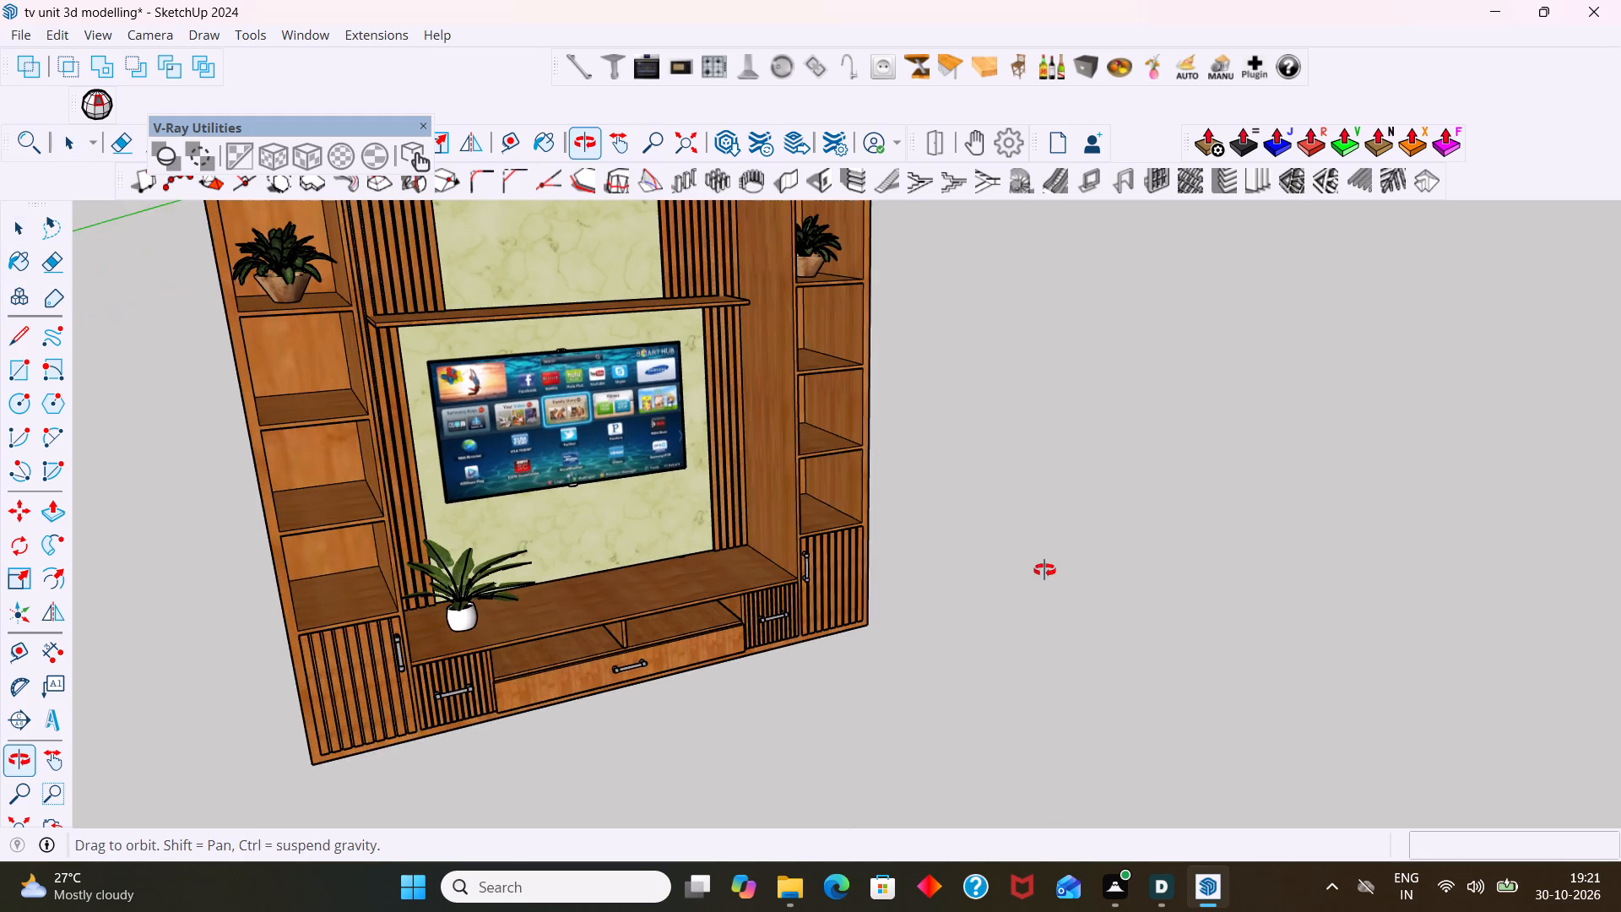
middle_drag(1044, 570, 1049, 568)
shift+middle_drag(1068, 551, 1177, 822)
middle_drag(1179, 781, 1053, 554)
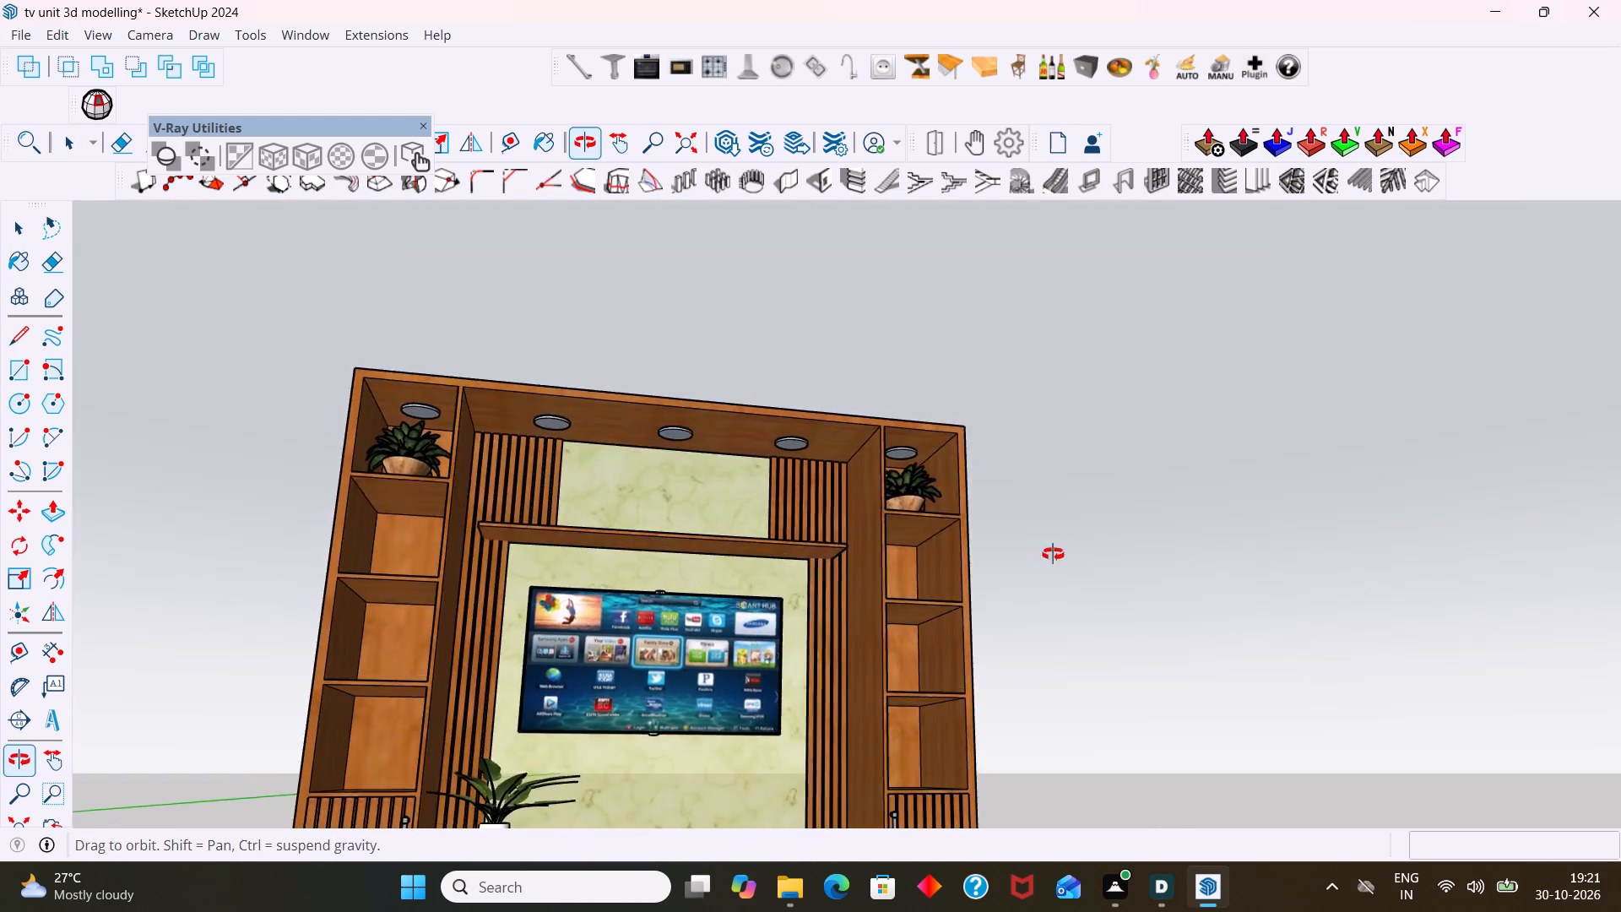
middle_drag(1053, 554, 942, 572)
scroll(939, 580, down, 5)
shift+middle_drag(925, 605, 916, 434)
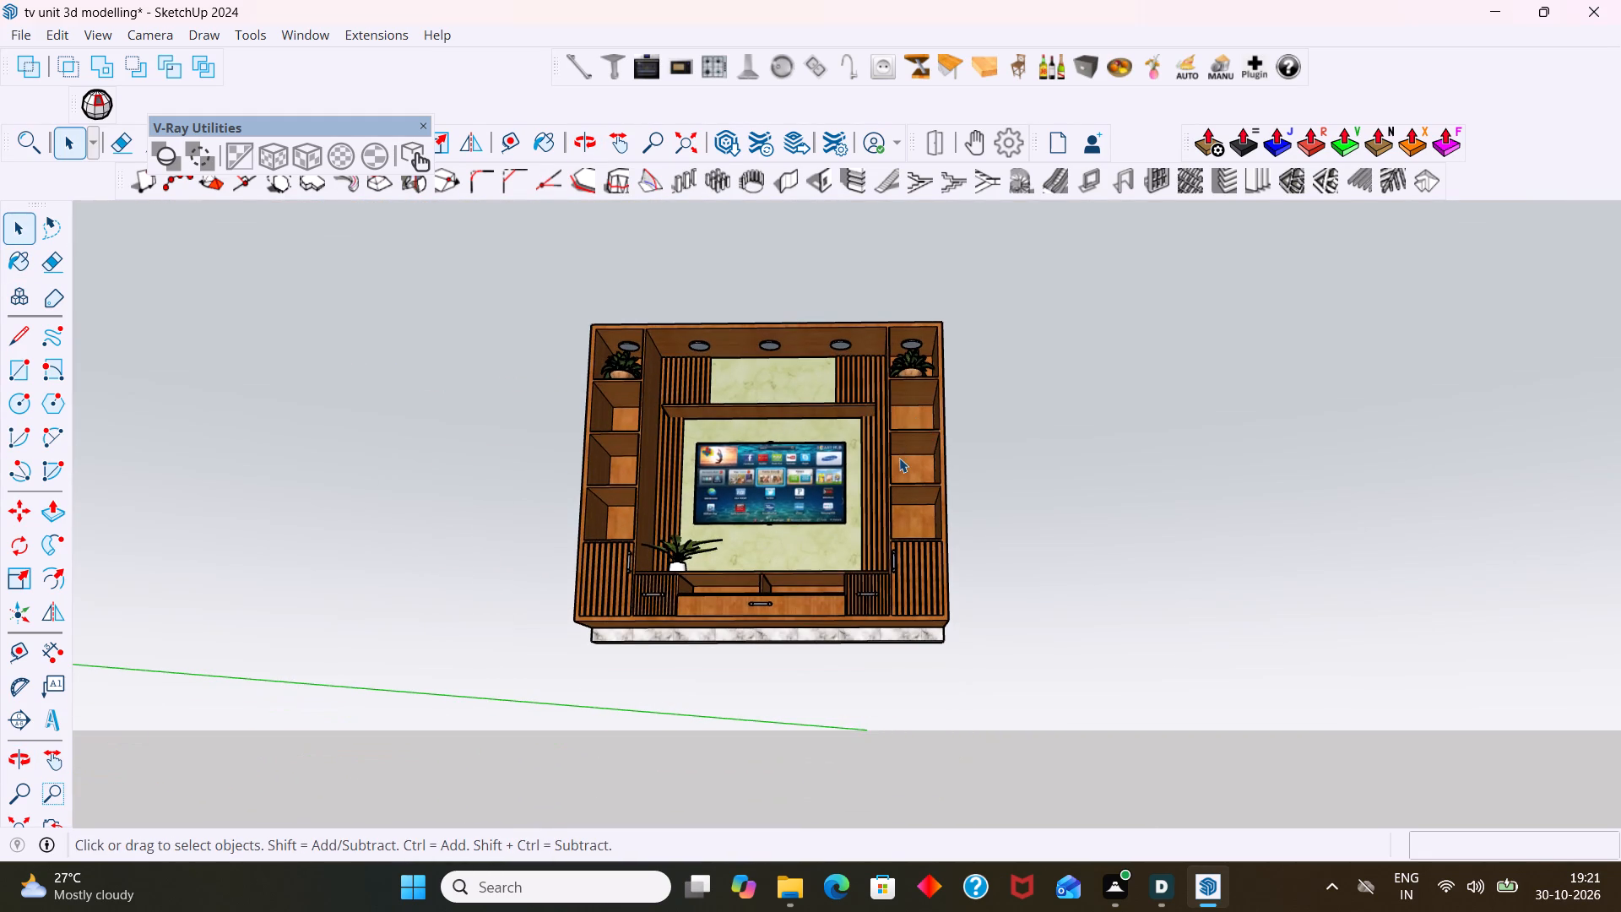
middle_drag(867, 465, 826, 665)
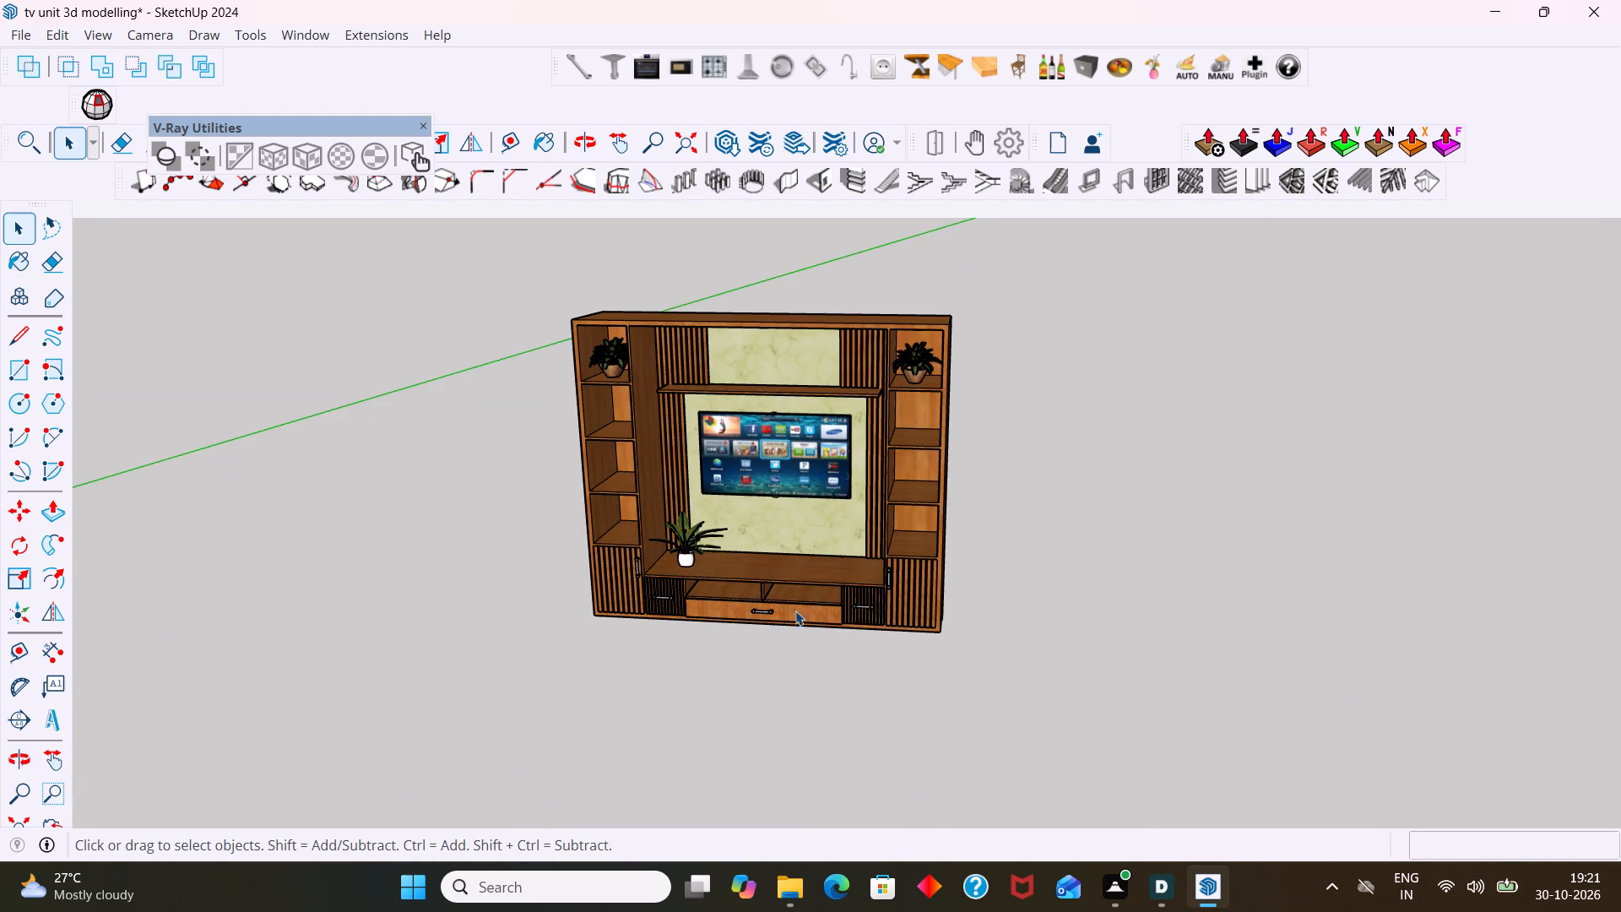
middle_drag(677, 535, 696, 549)
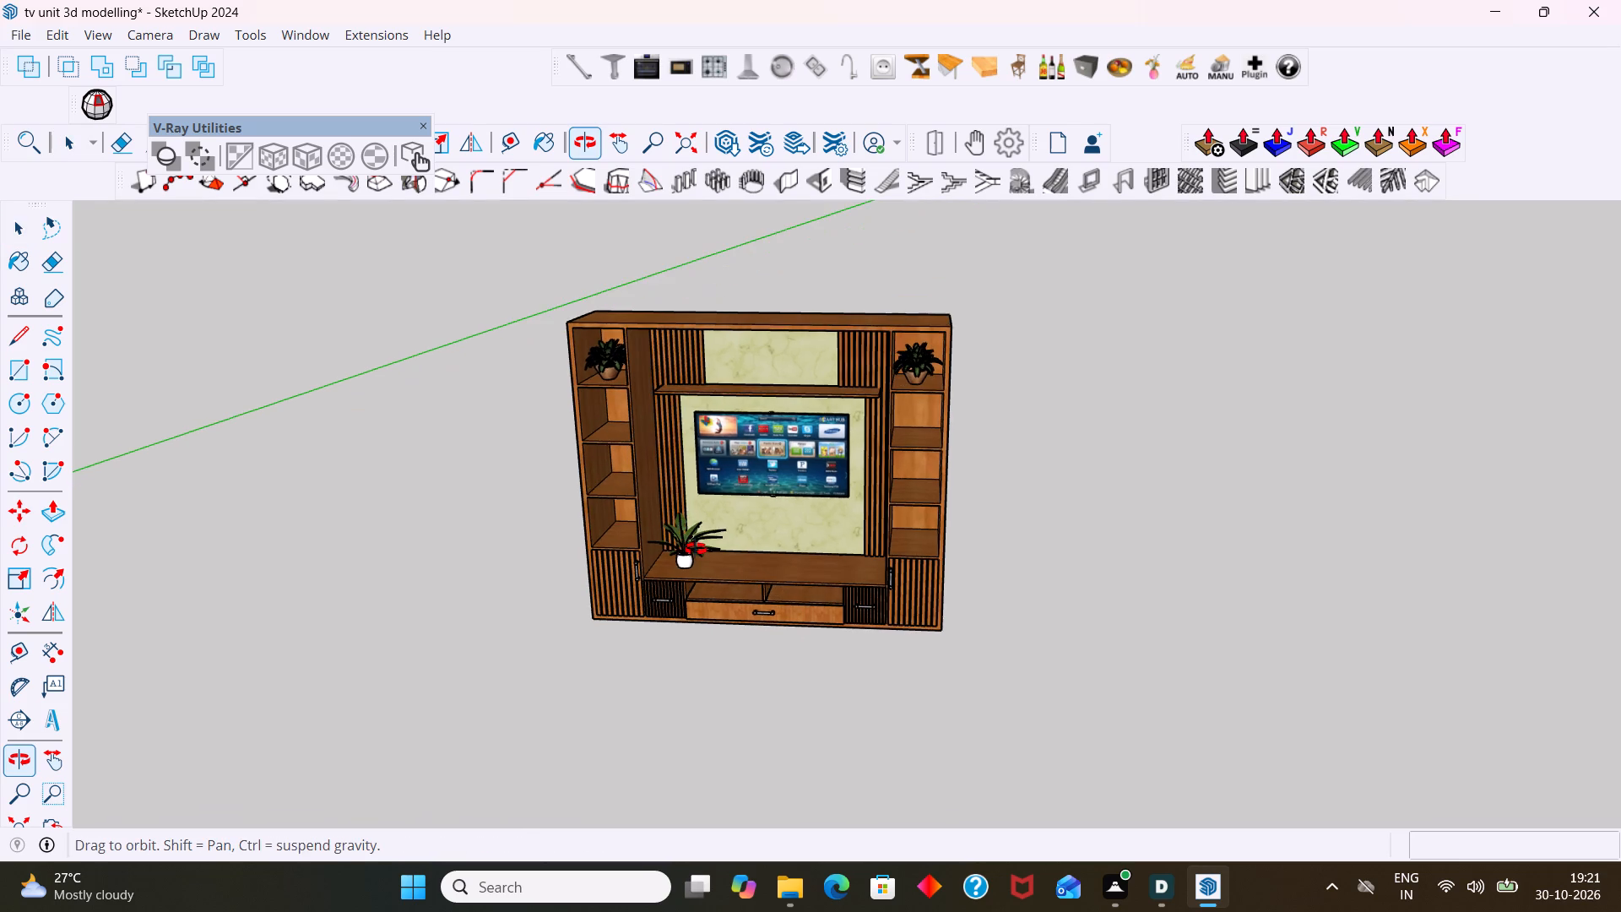
middle_drag(696, 549, 707, 546)
scroll(702, 421, up, 5)
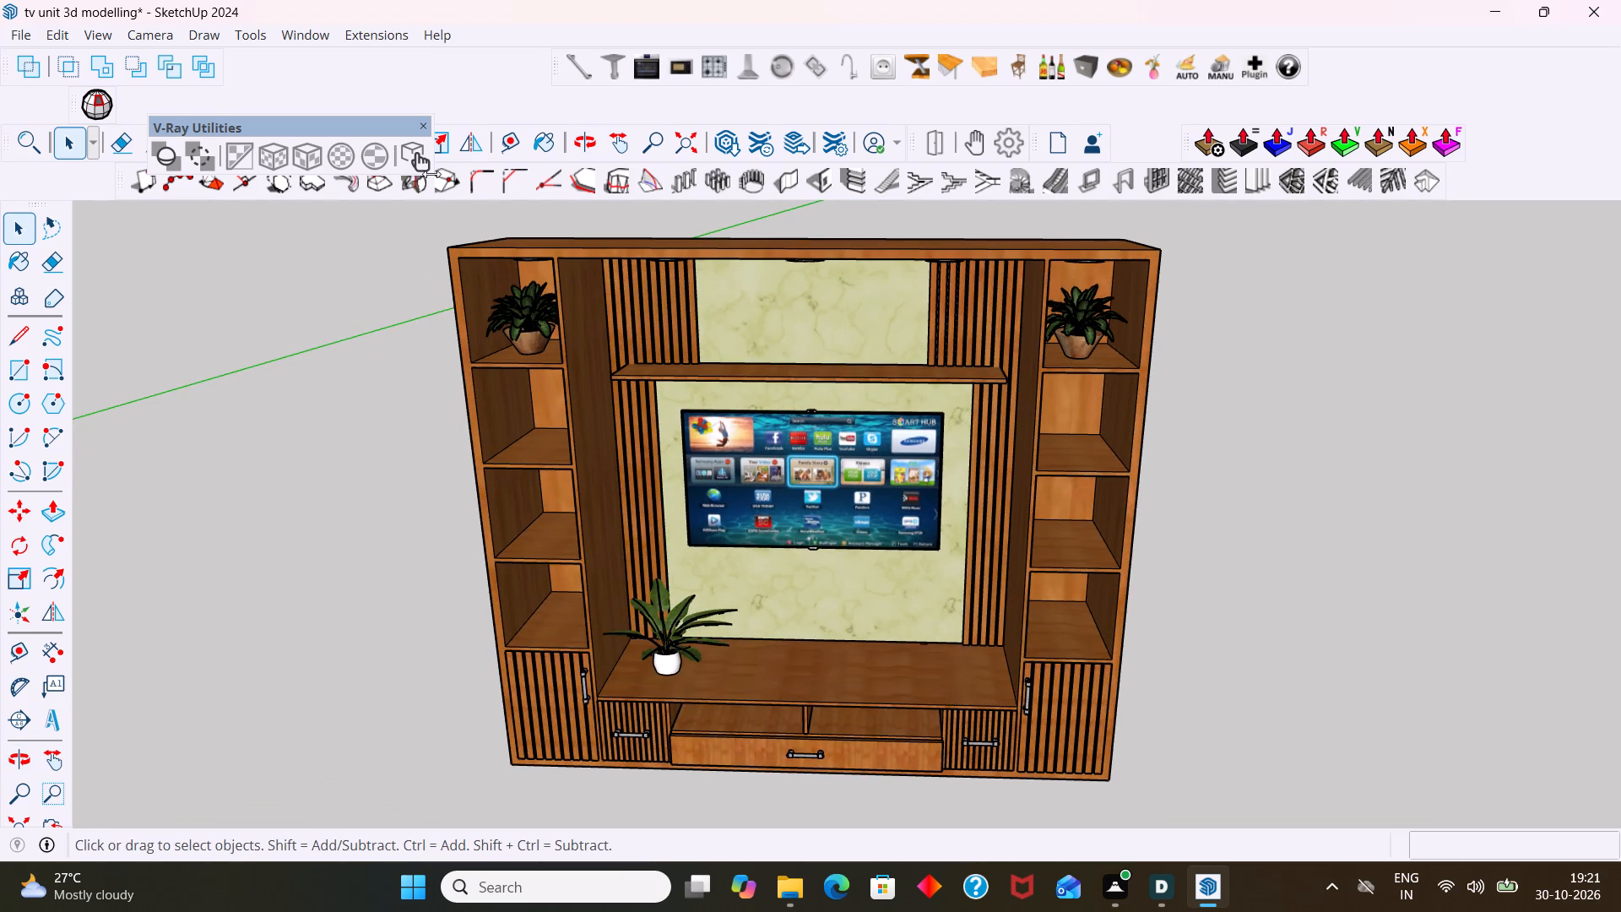
Open 3D Warehouse and search its models for "plants".
click(312, 43)
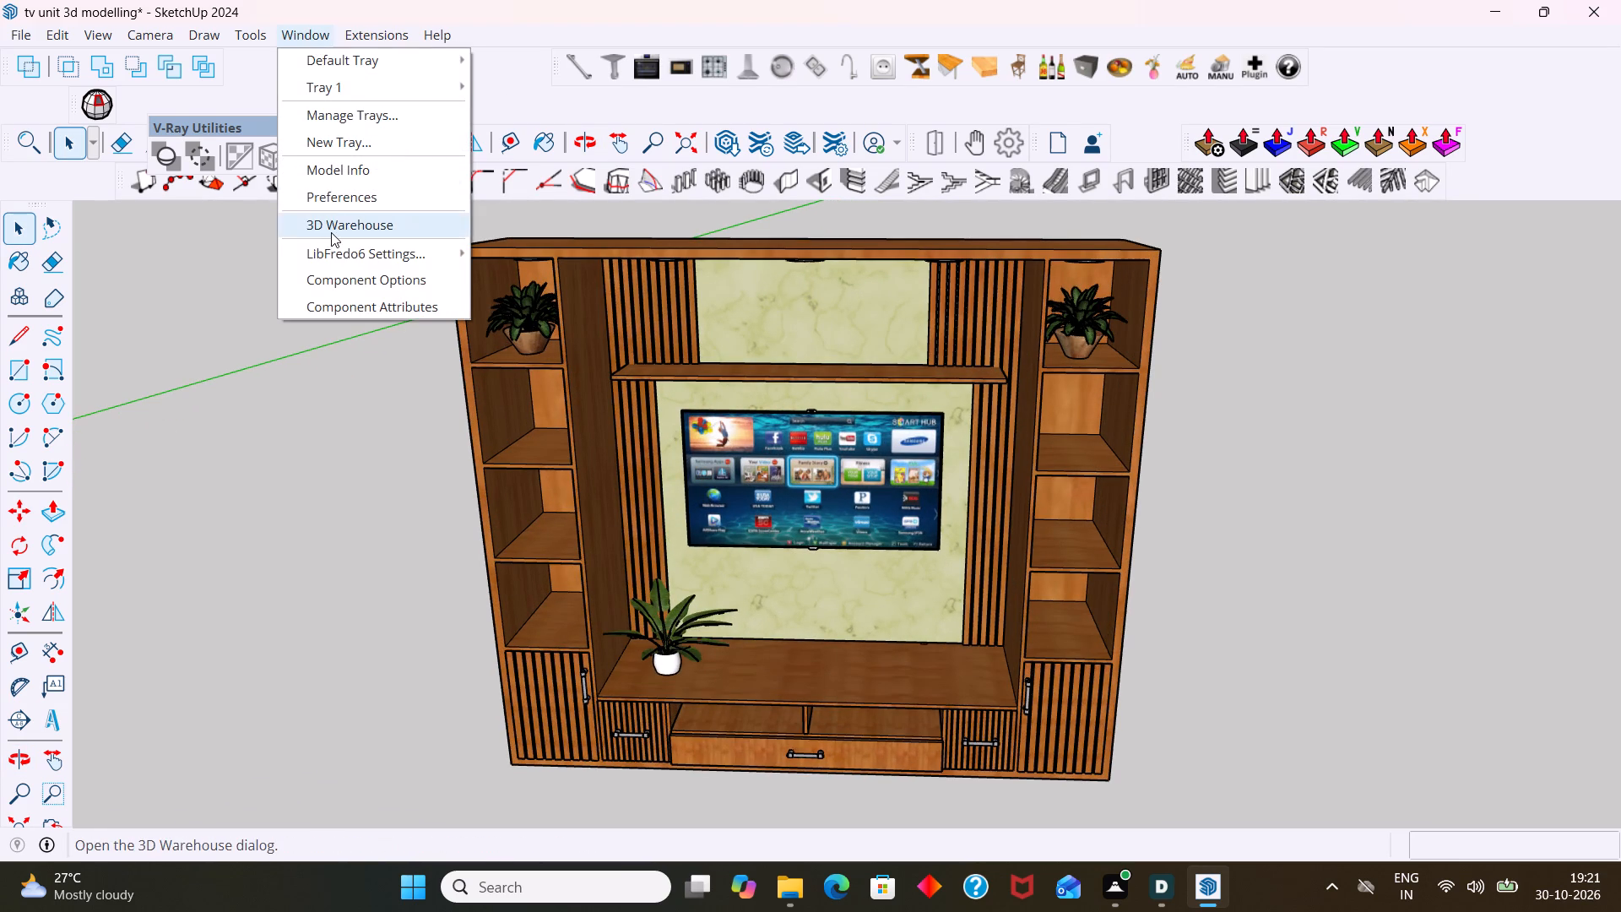
click(331, 232)
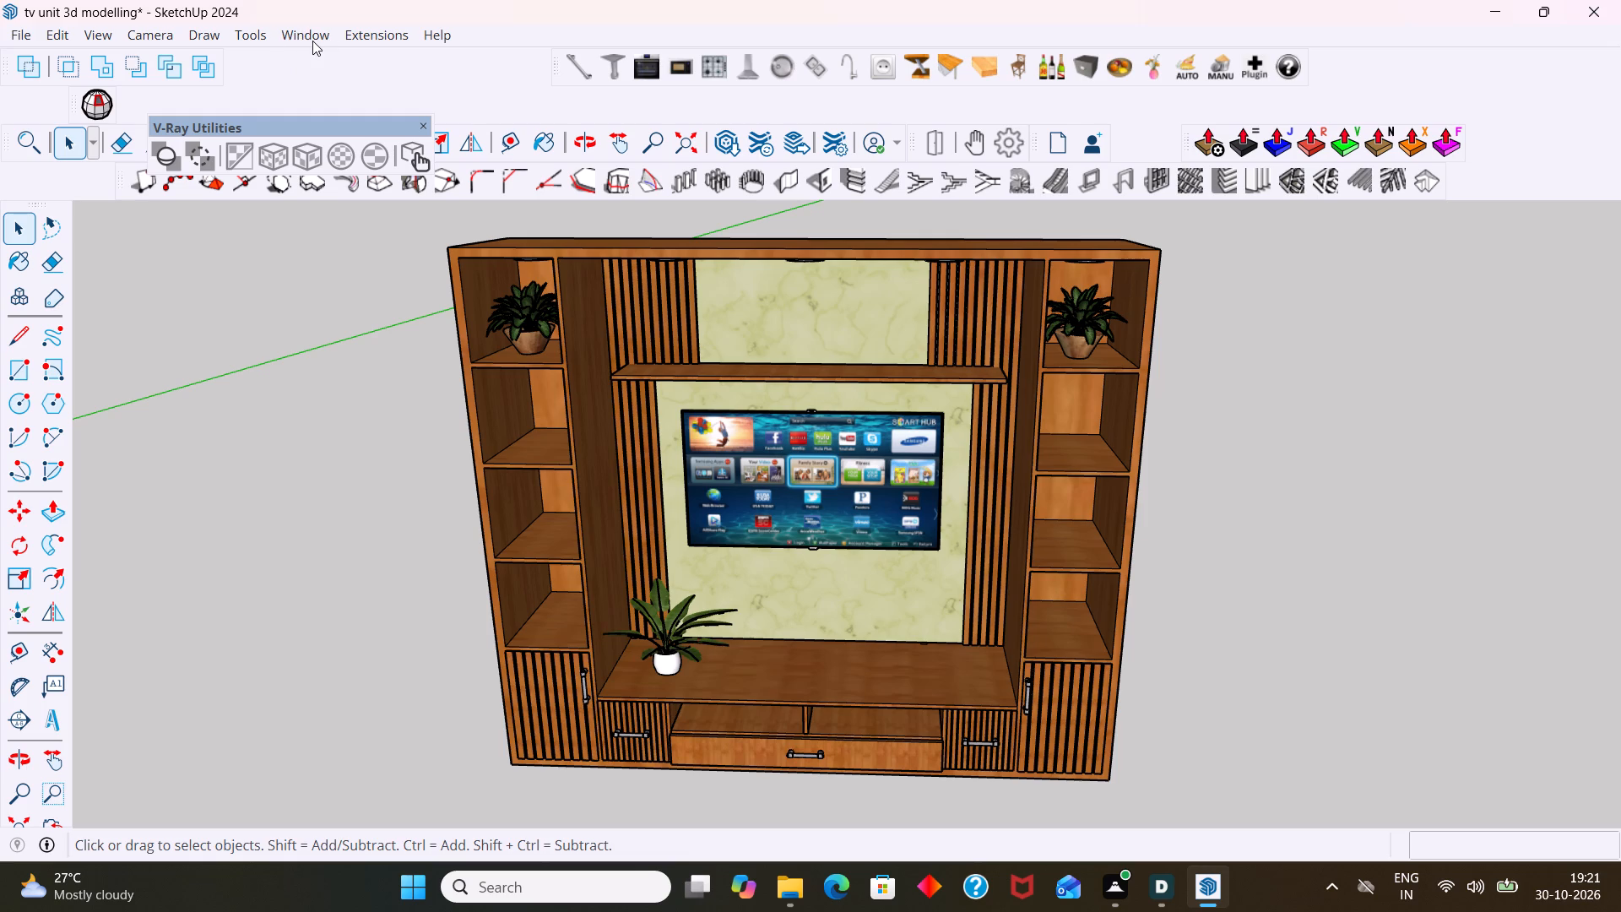
click(312, 41)
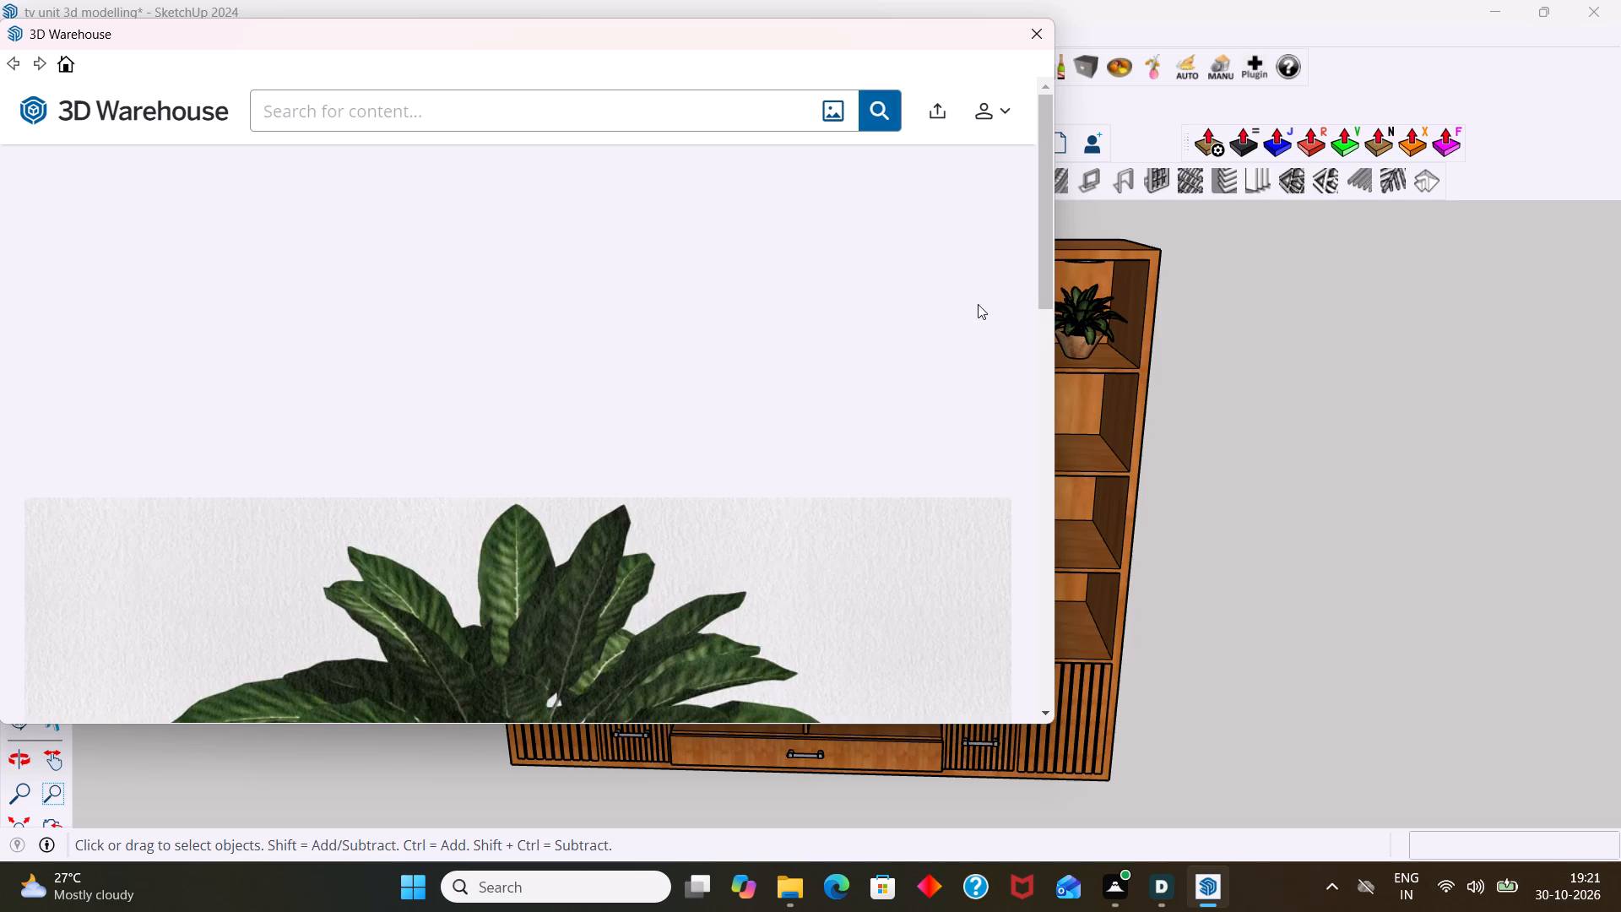
scroll(823, 297, down, 9)
scroll(806, 361, up, 5)
scroll(806, 365, down, 5)
scroll(809, 372, up, 10)
scroll(697, 225, up, 2)
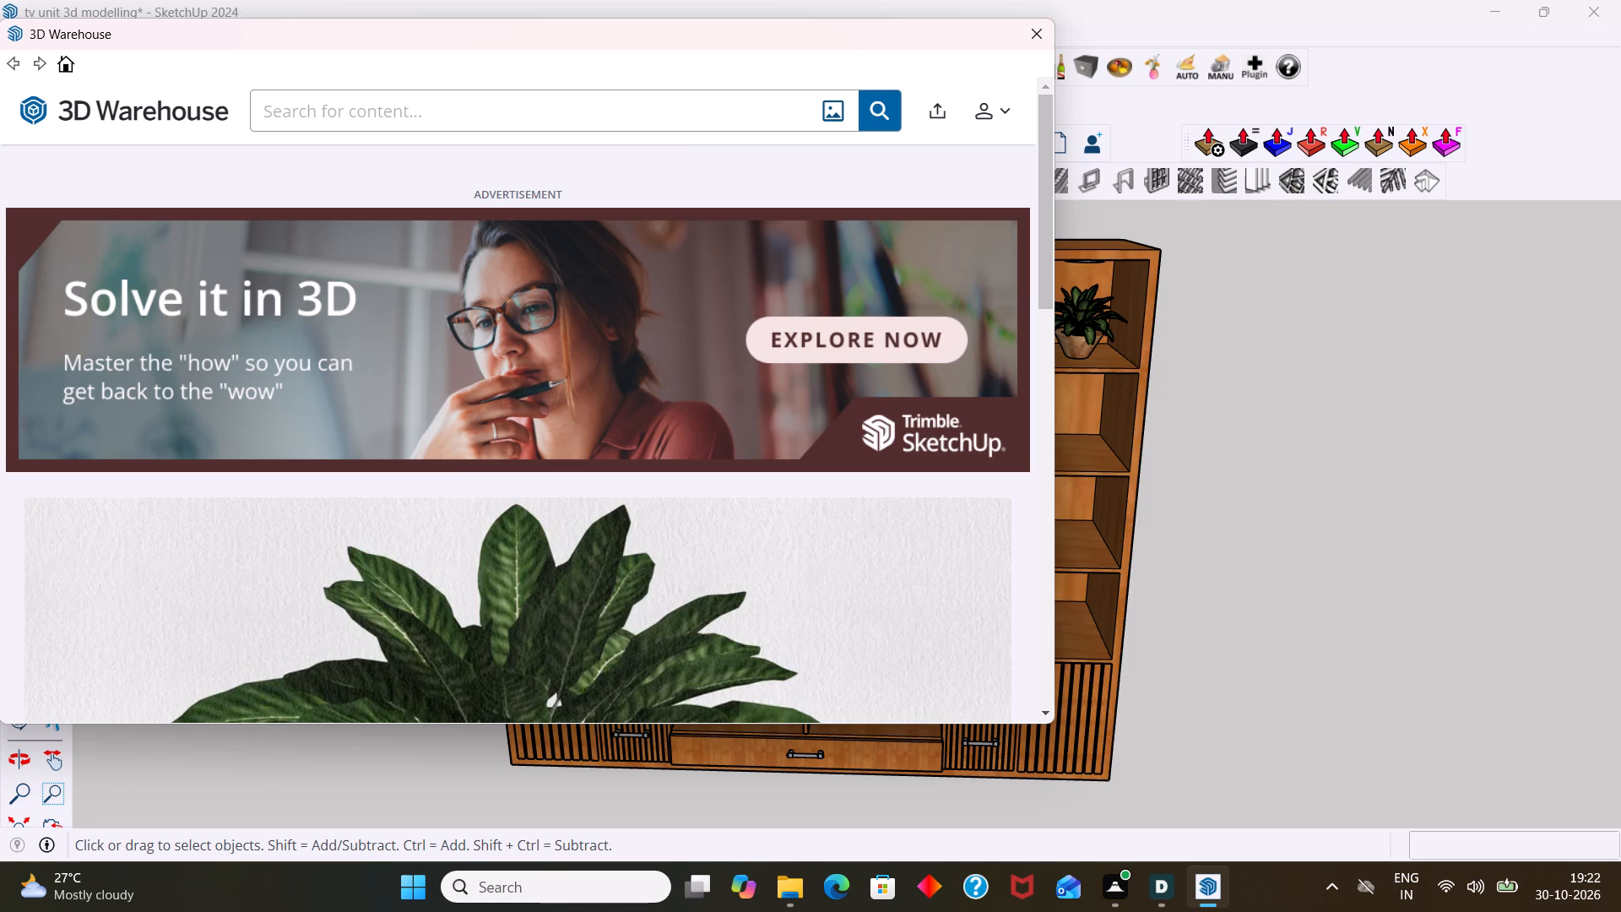
click(697, 117)
text(pl)
key(a)
key(n)
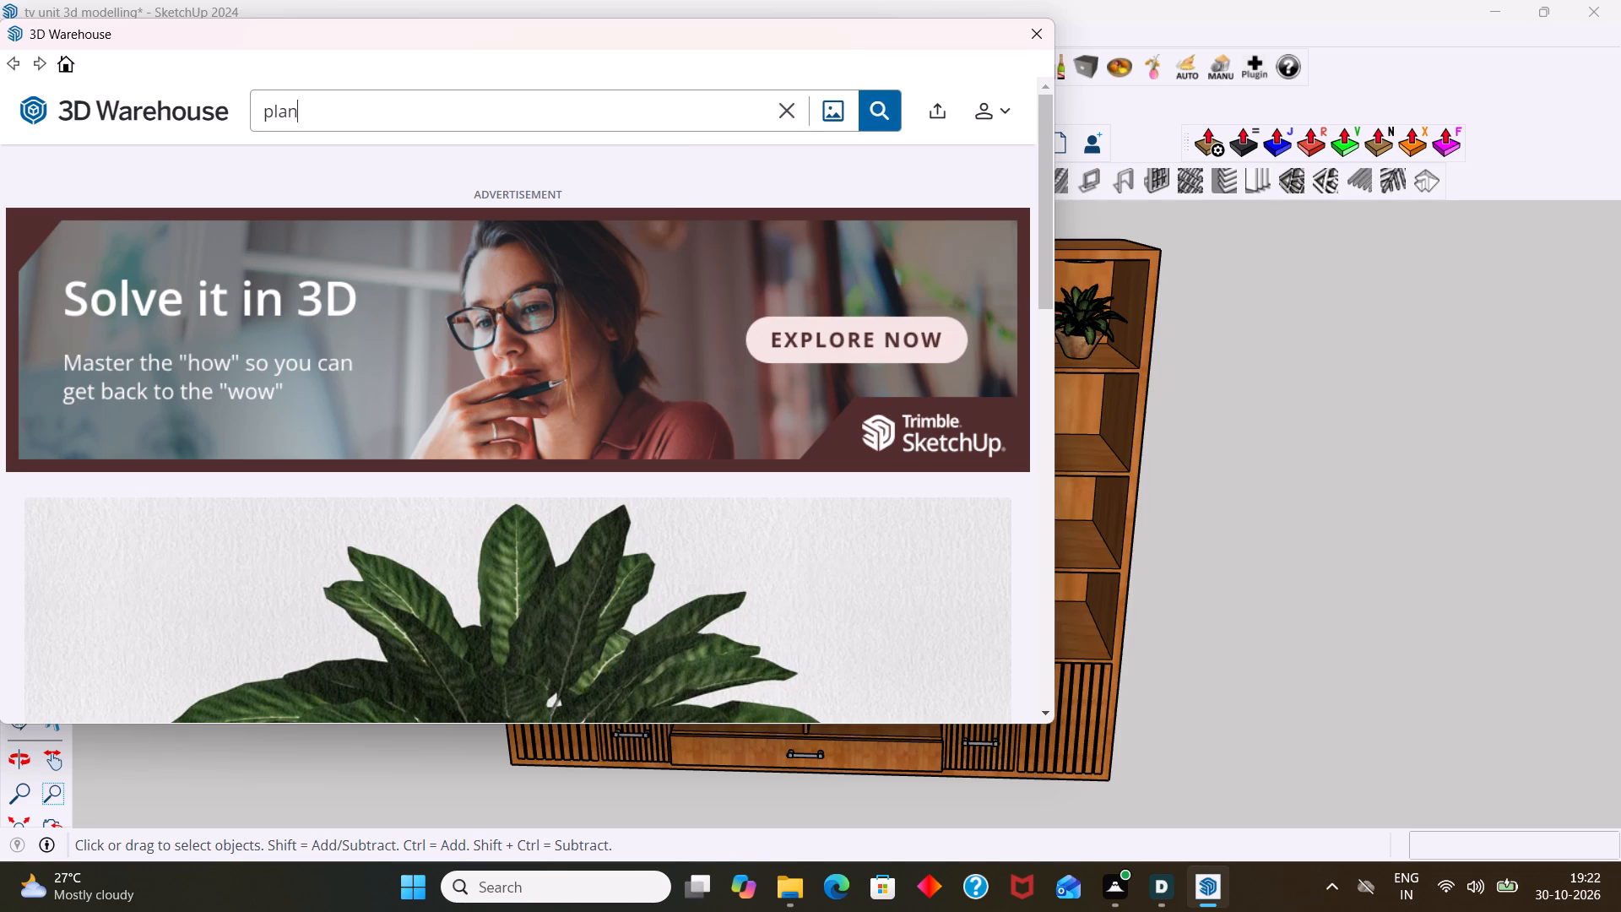
text(ts)
click(890, 117)
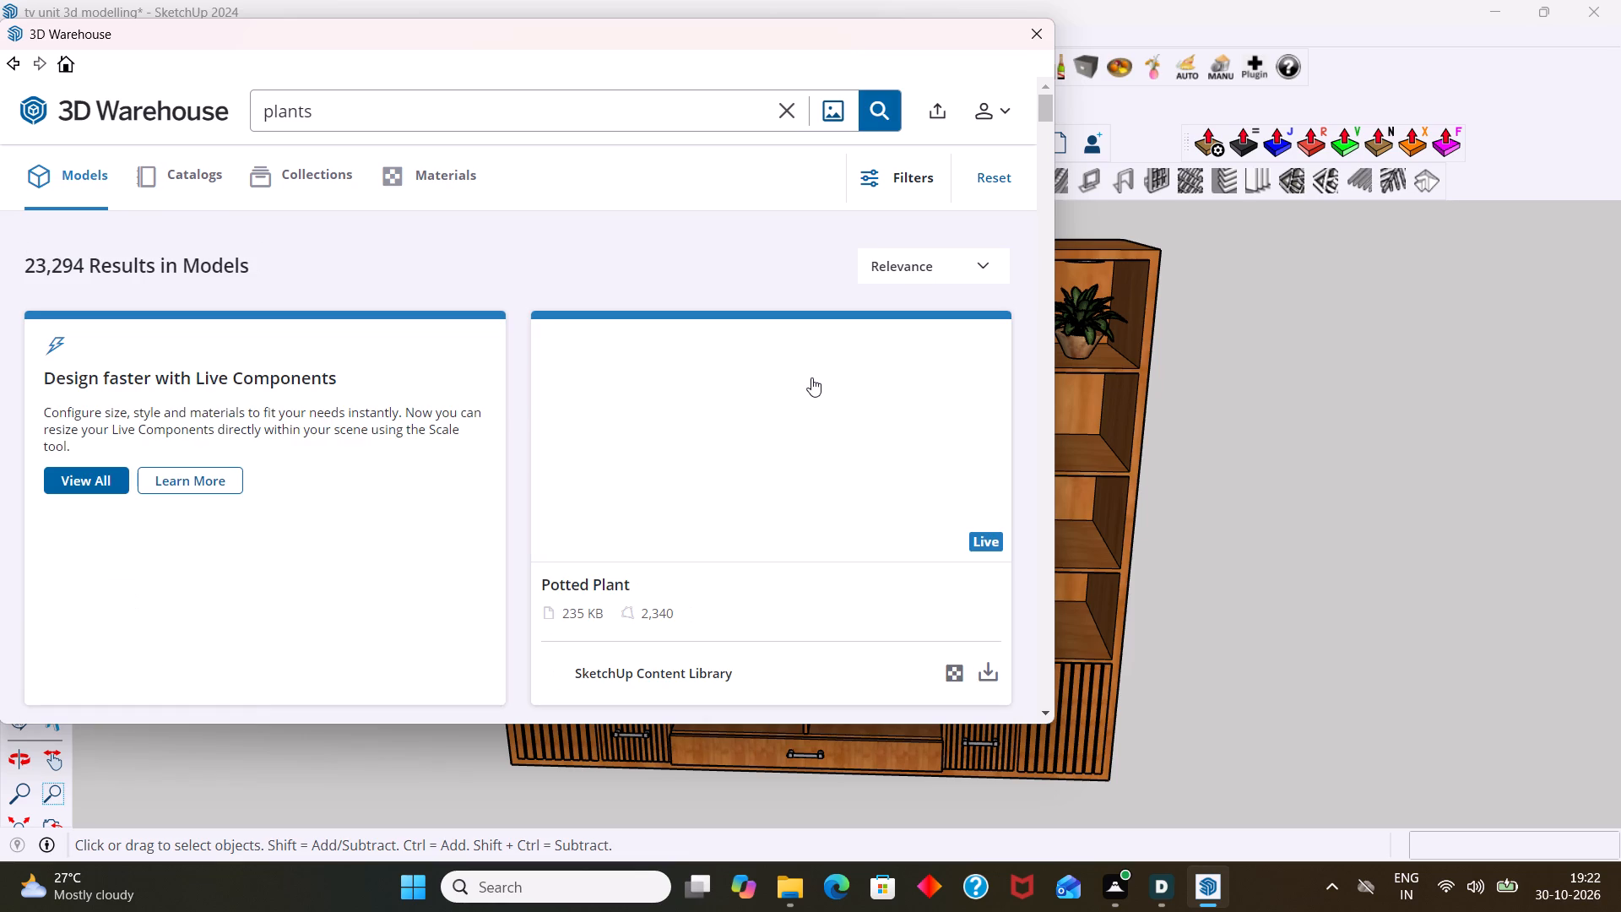
Browse the 3D Warehouse plant results for another model suited to decorating the TV unit's shelves.
scroll(809, 437, down, 6)
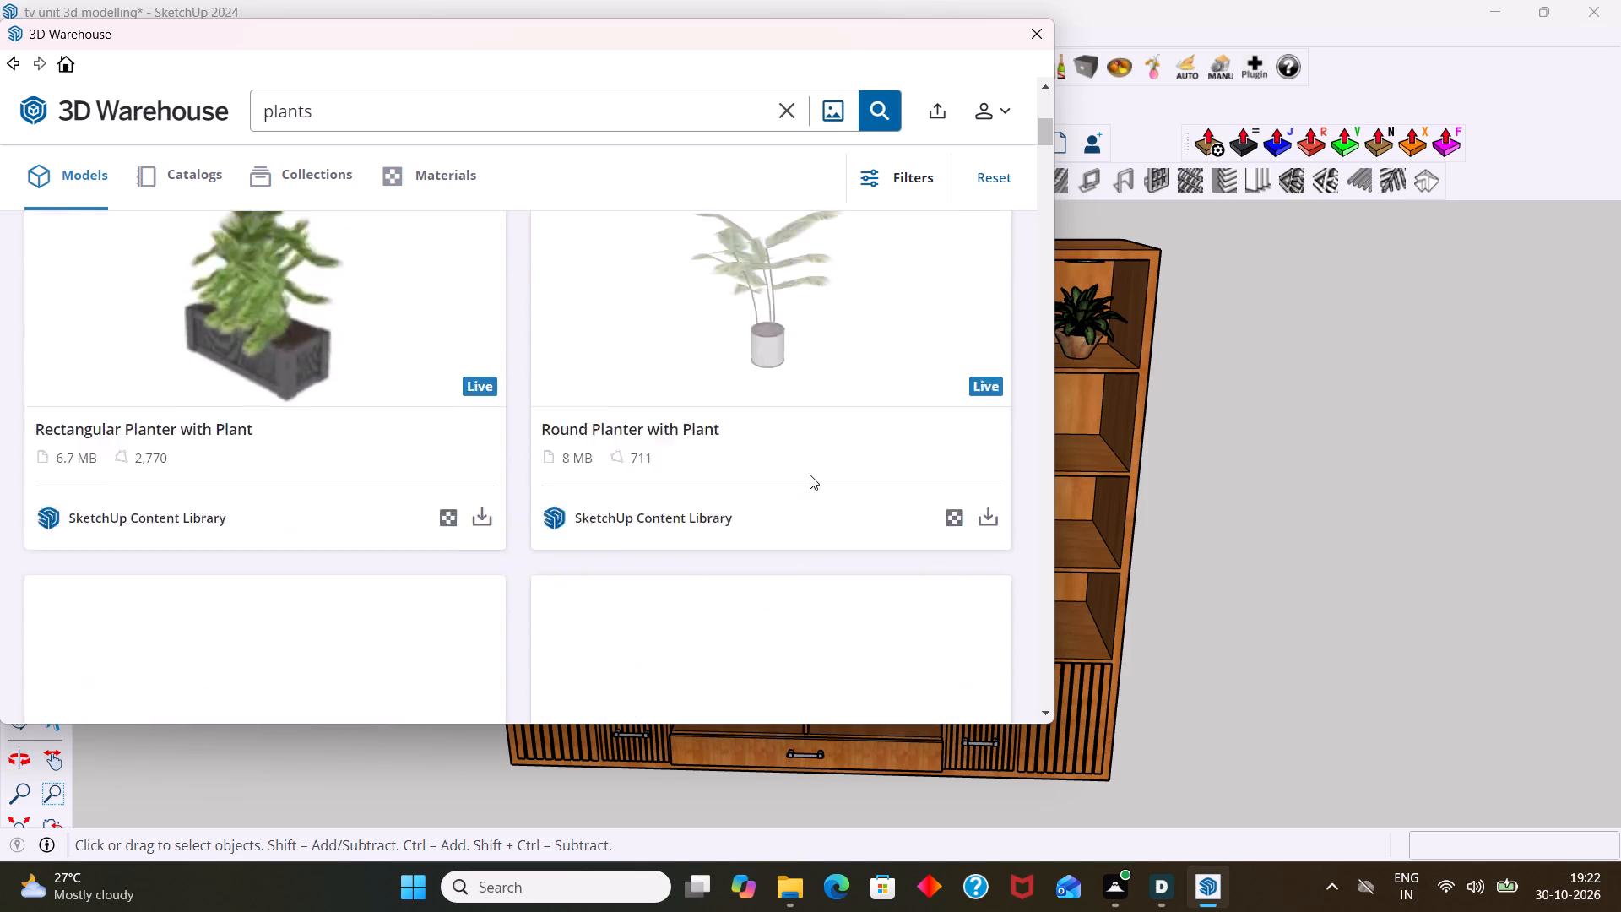
scroll(810, 475, down, 5)
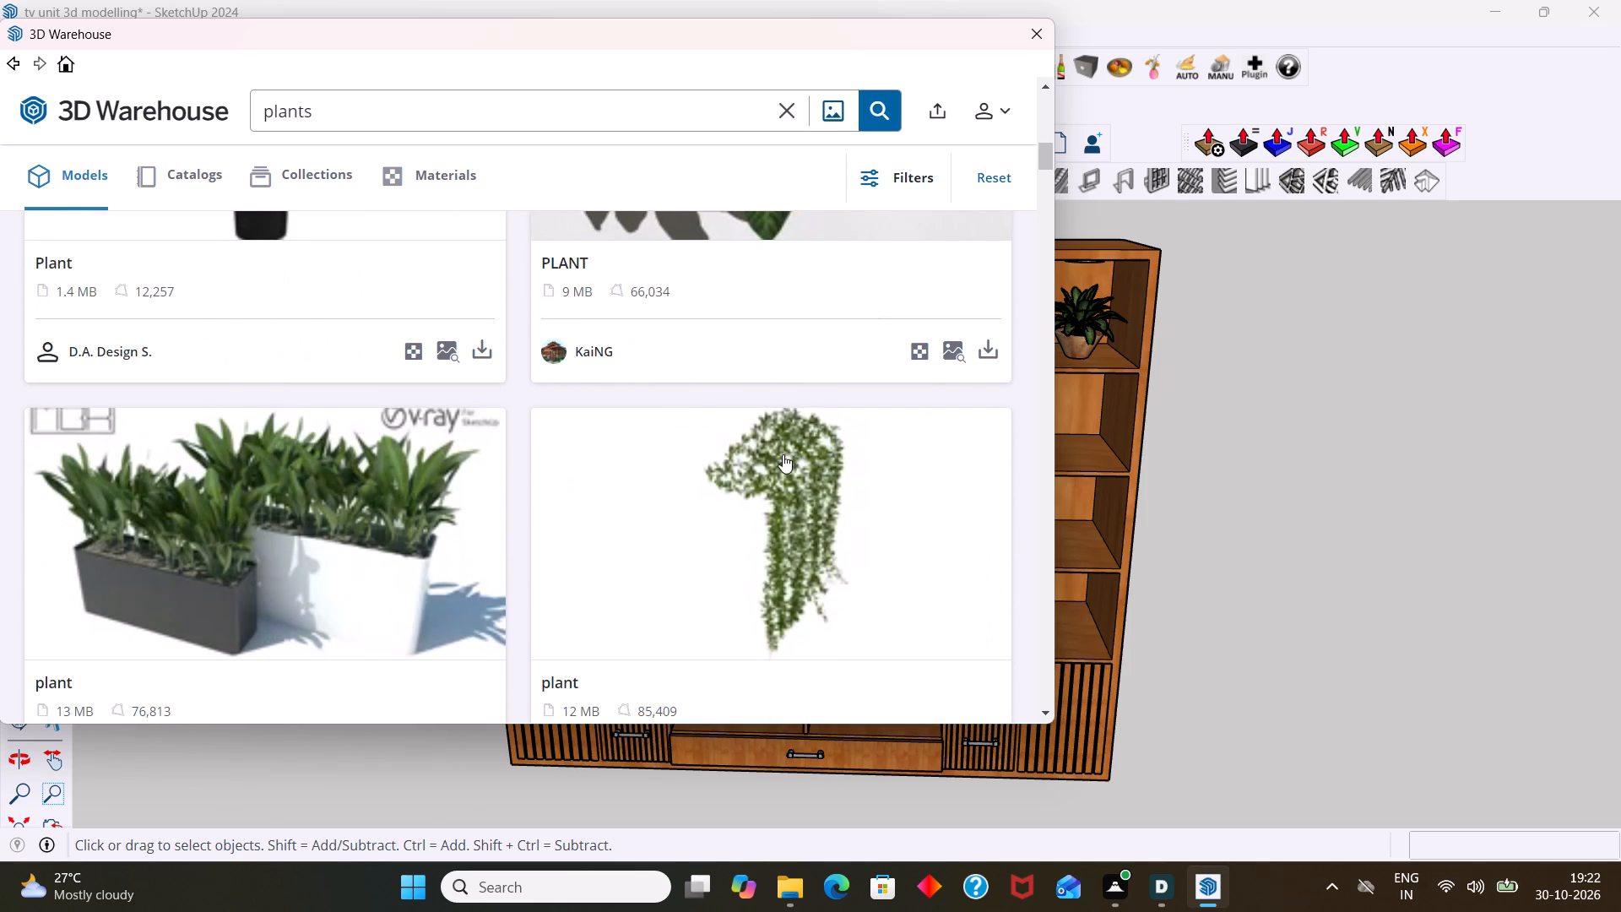
scroll(774, 473, down, 4)
scroll(690, 513, down, 4)
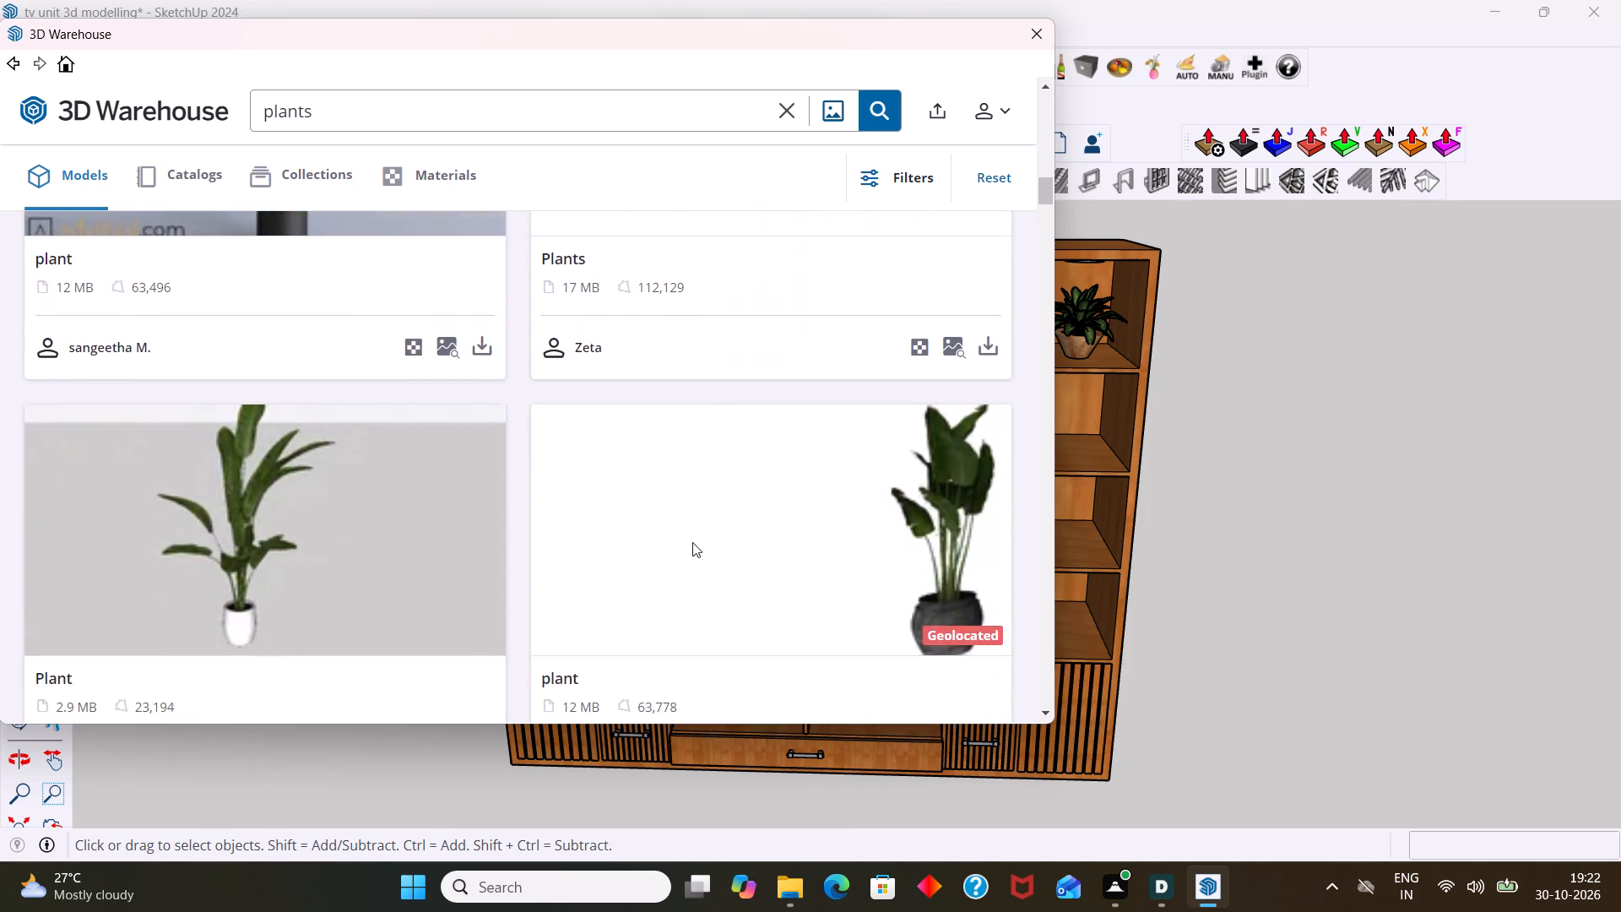
scroll(692, 545, down, 11)
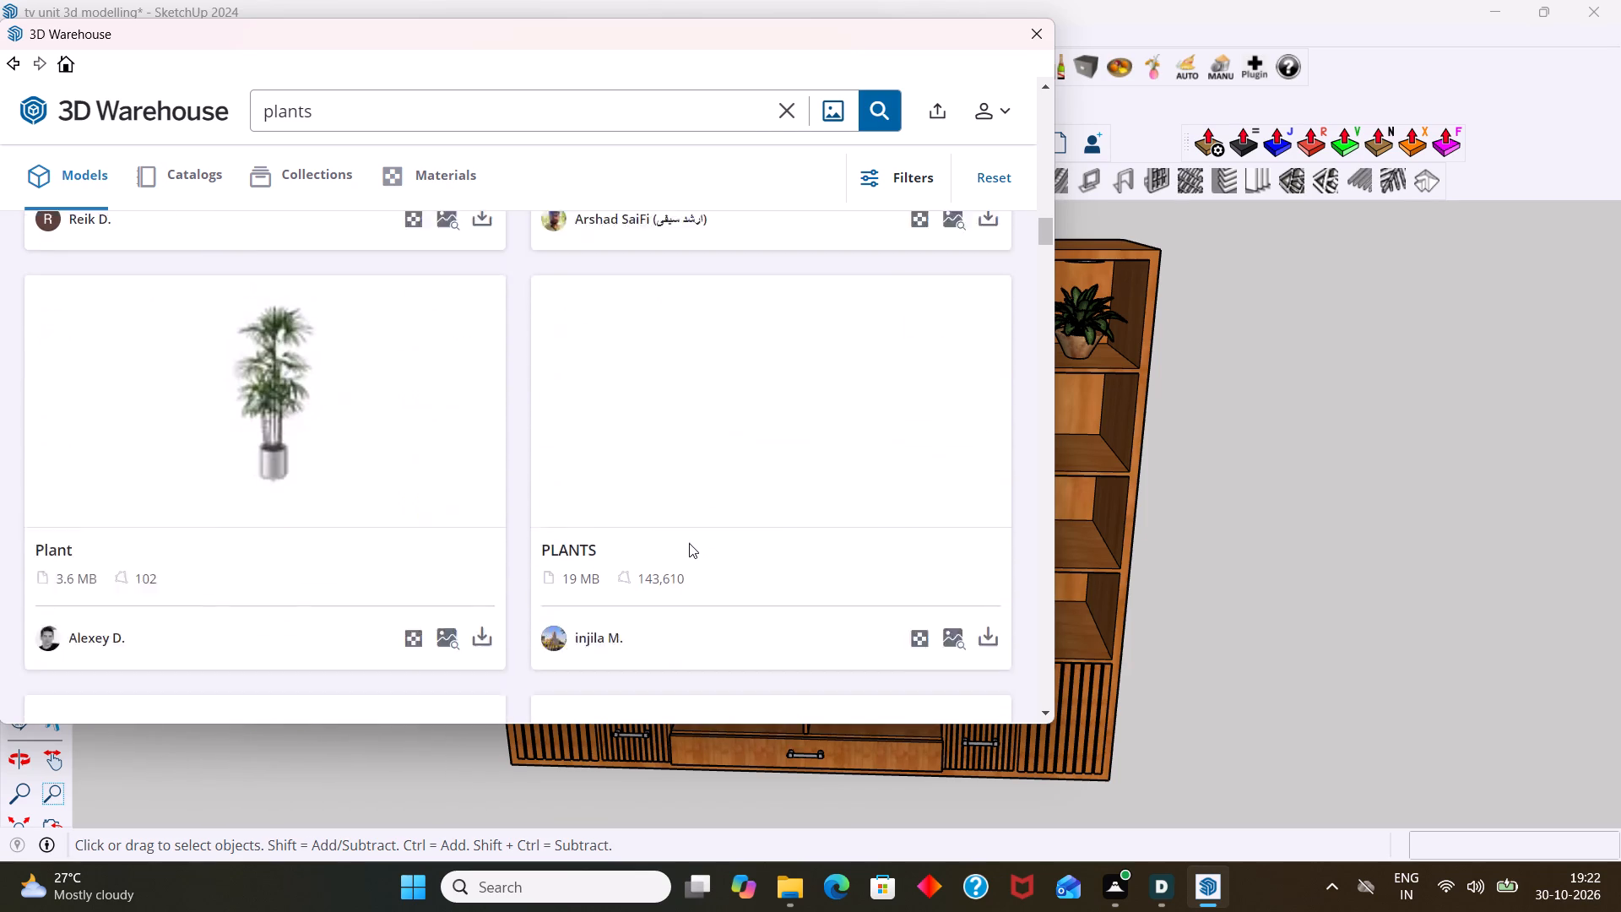
scroll(689, 548, down, 2)
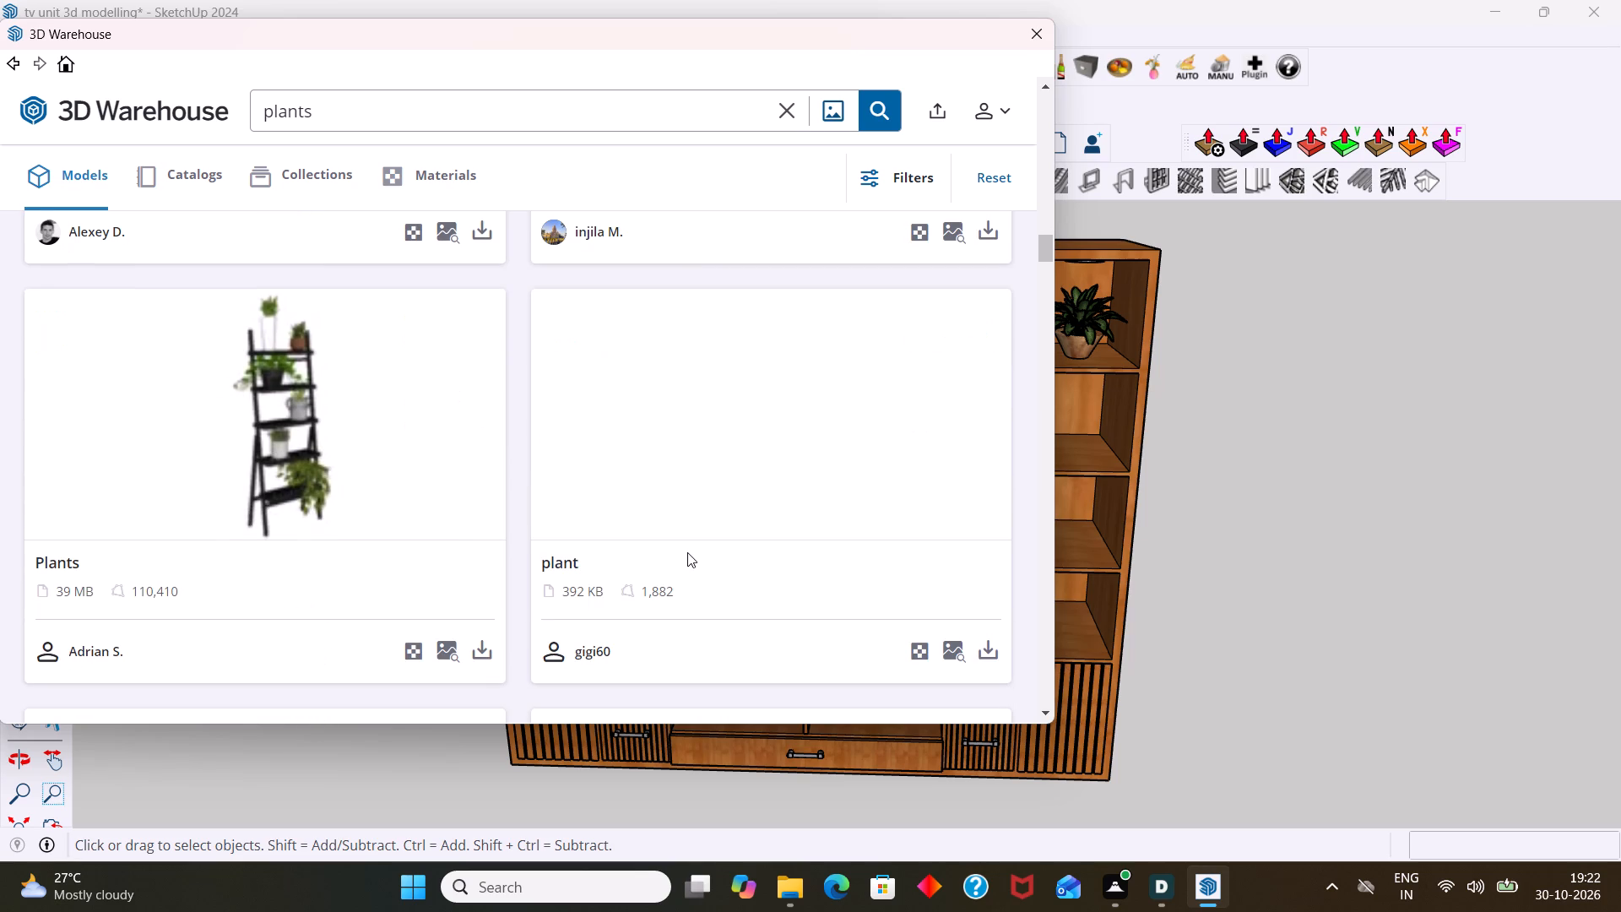
scroll(687, 552, up, 2)
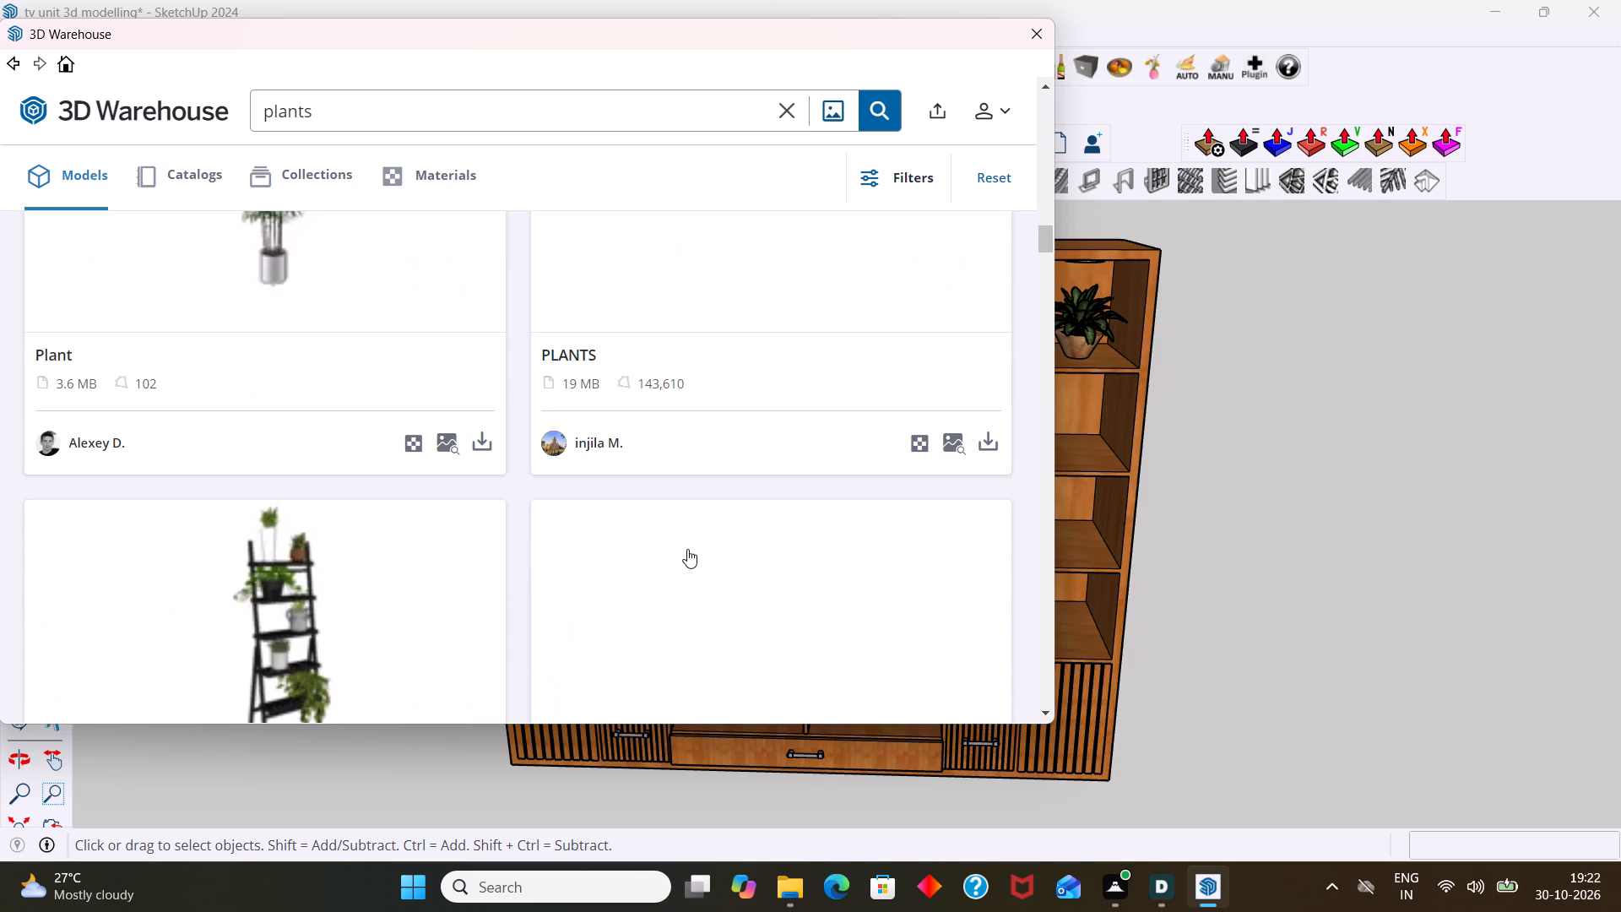
scroll(686, 549, down, 3)
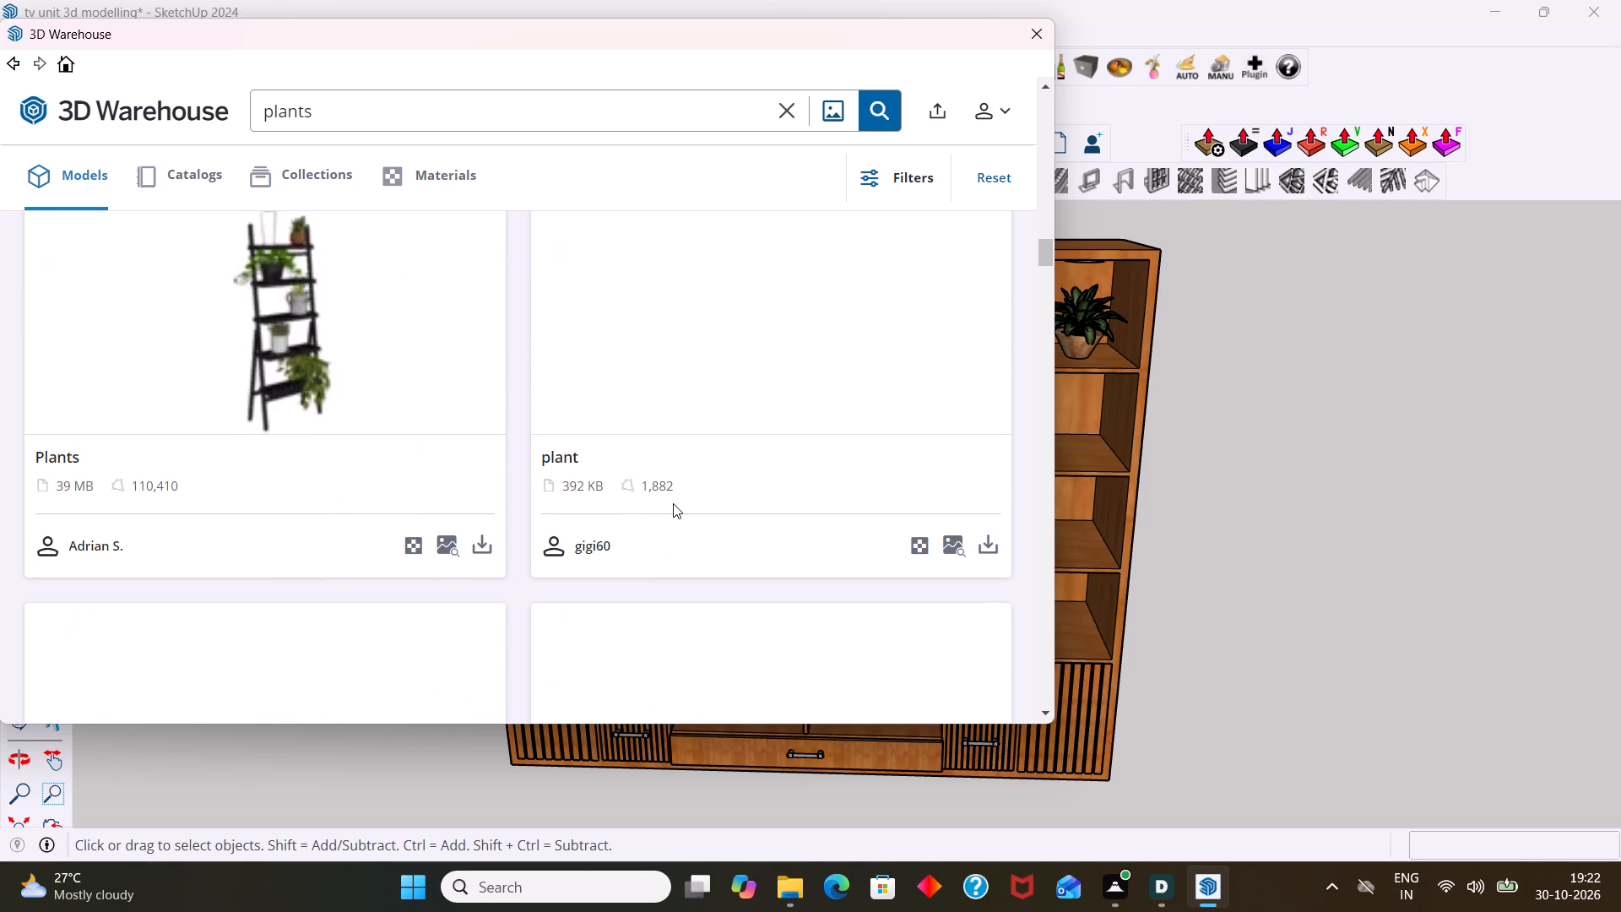
scroll(686, 460, up, 2)
scroll(687, 464, down, 6)
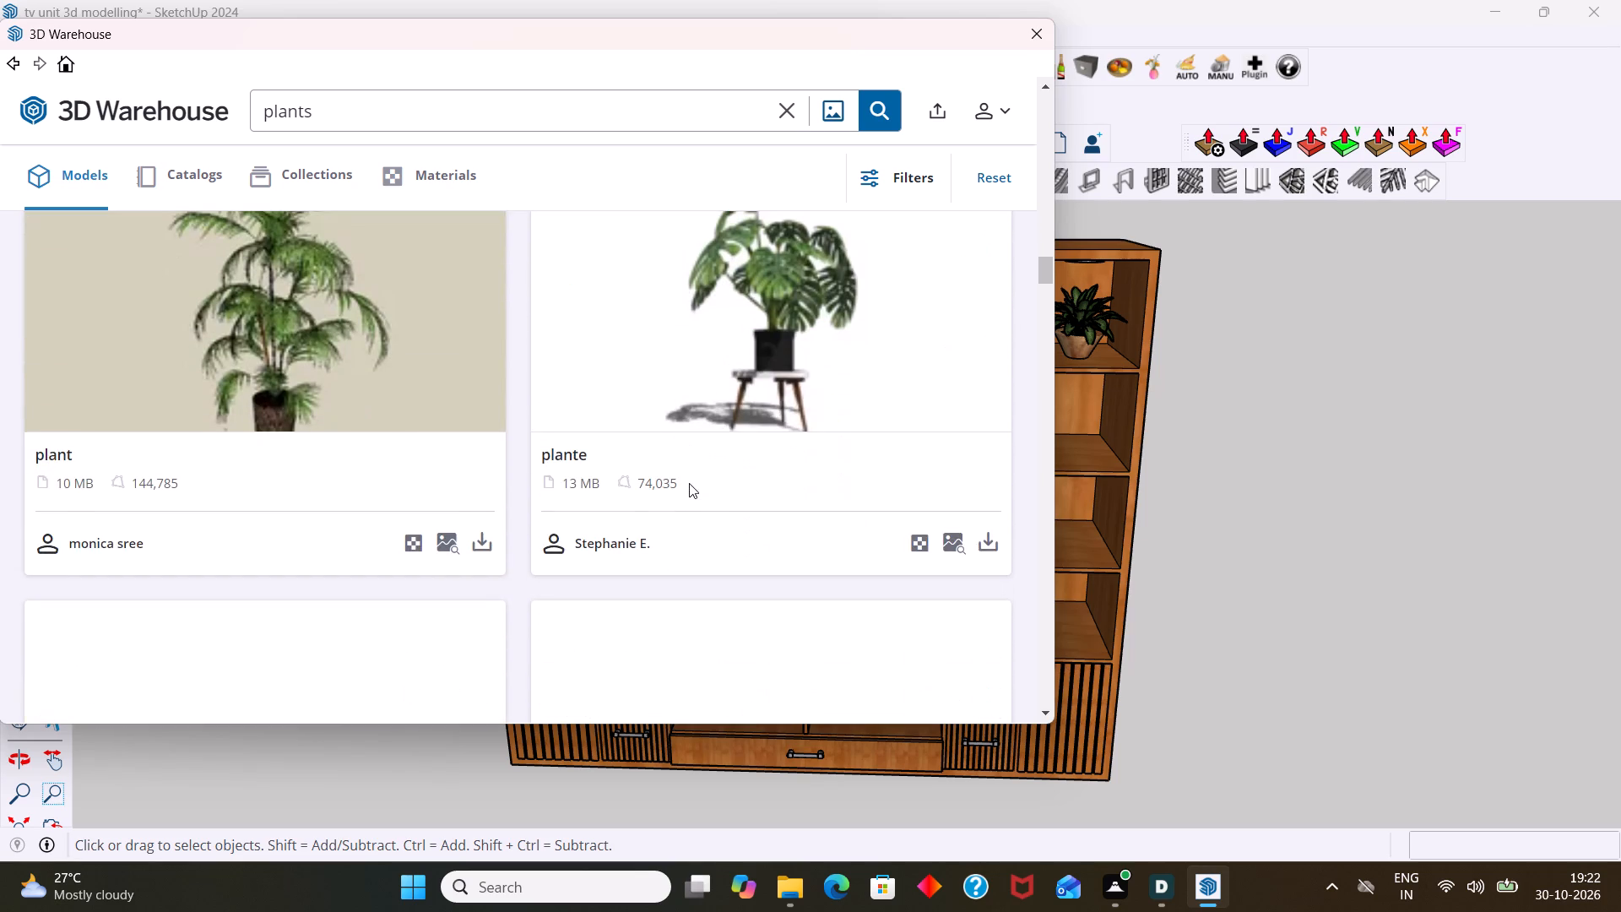
scroll(721, 485, down, 4)
scroll(723, 485, up, 2)
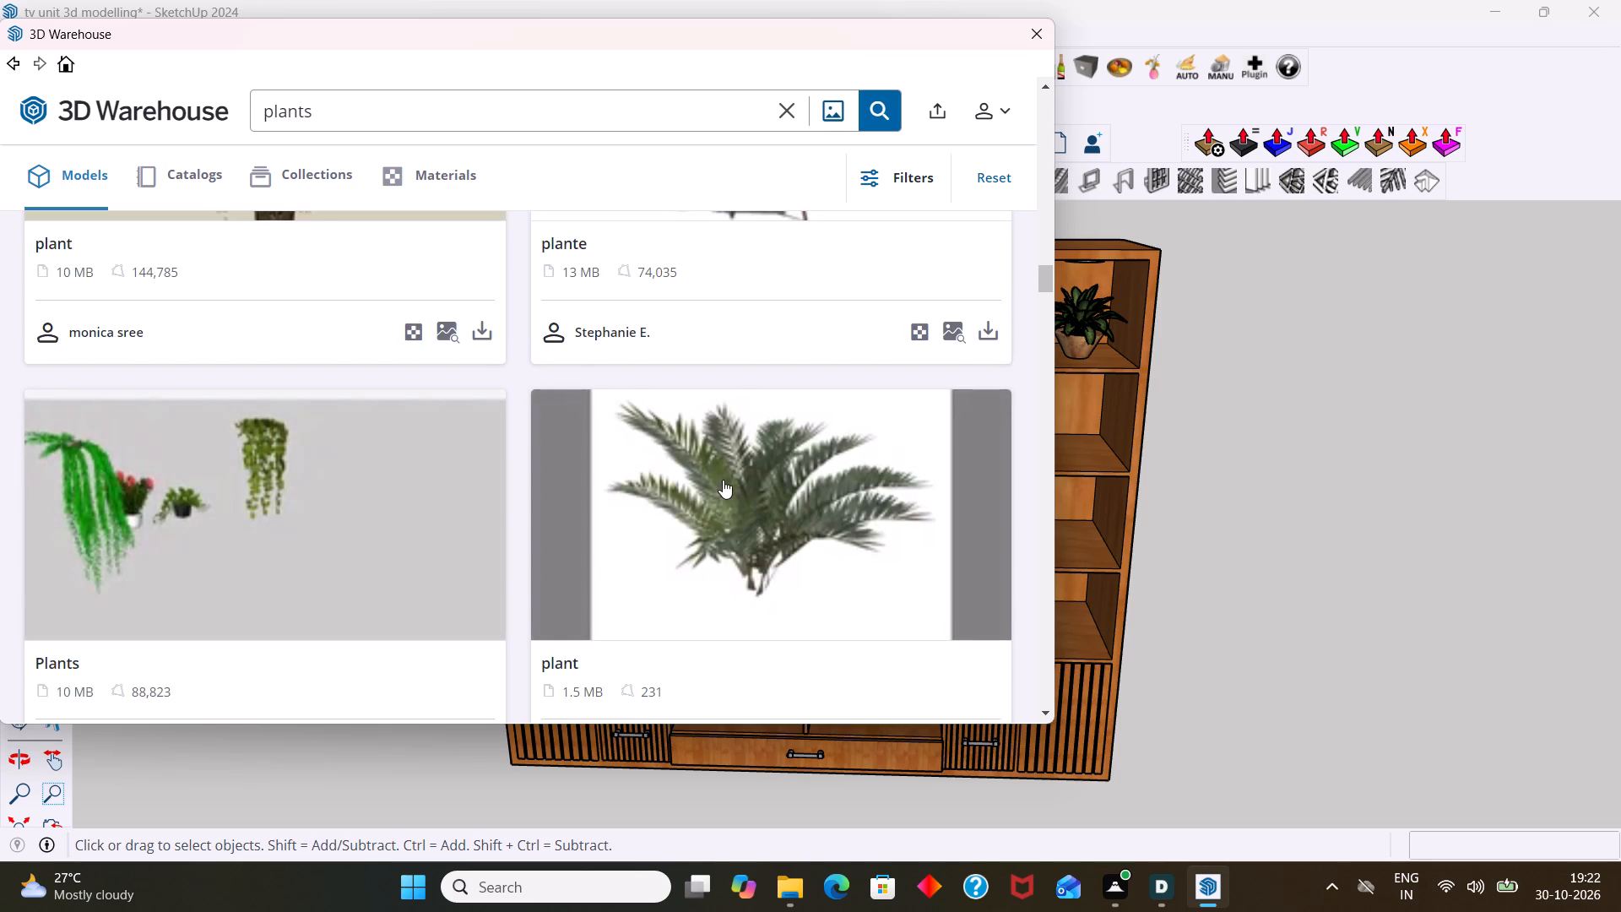
scroll(723, 480, down, 3)
scroll(664, 467, up, 2)
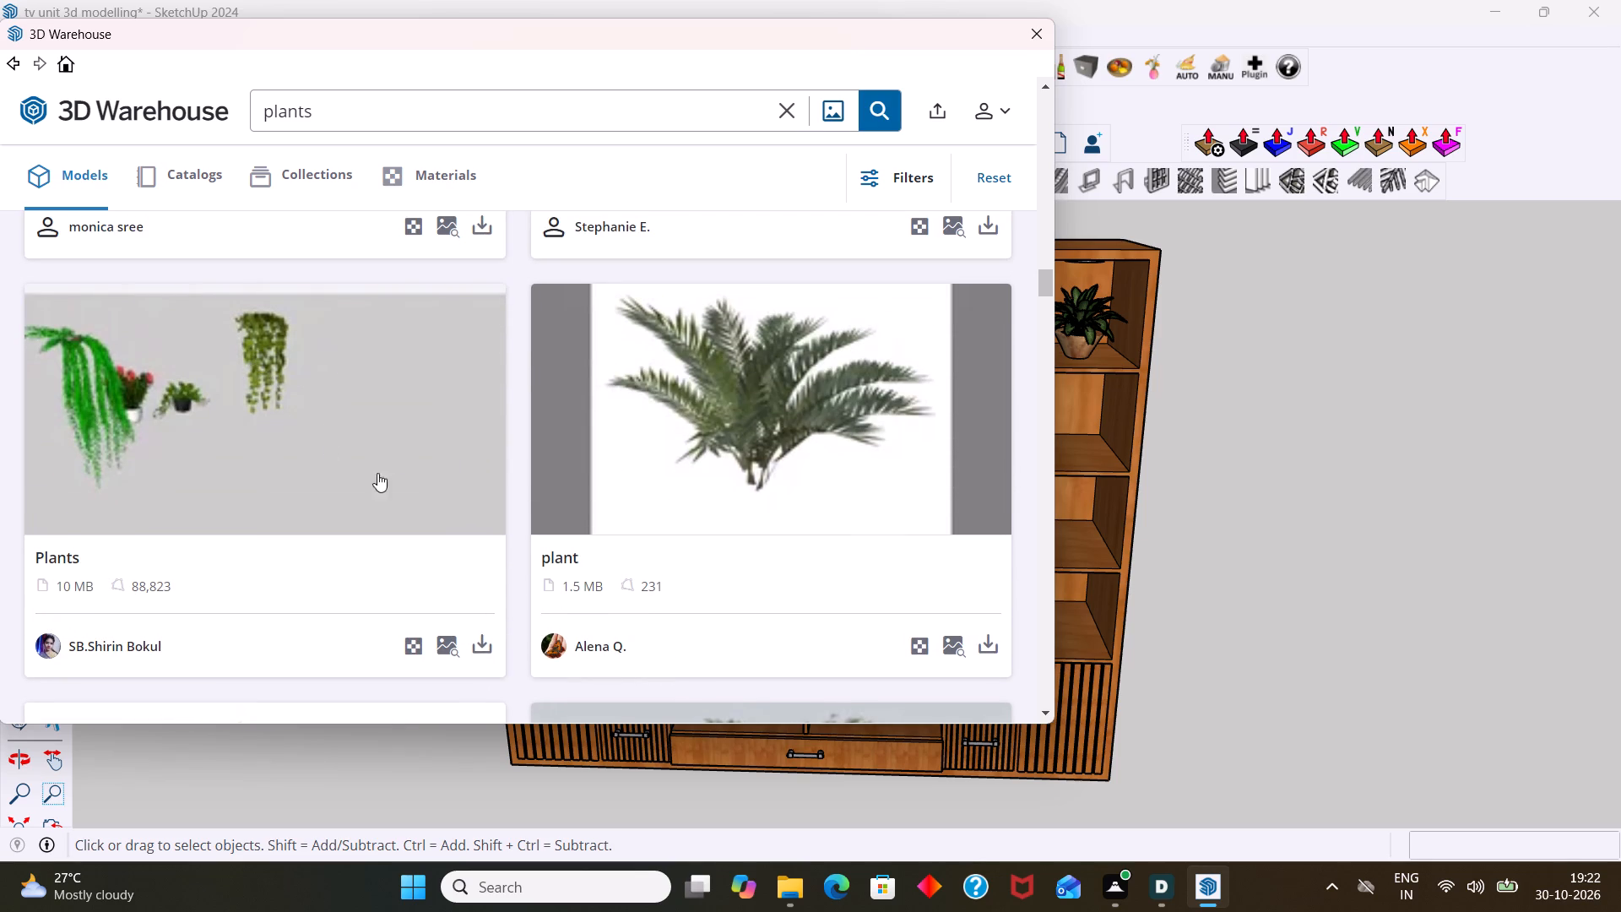
scroll(474, 529, down, 4)
scroll(489, 528, up, 3)
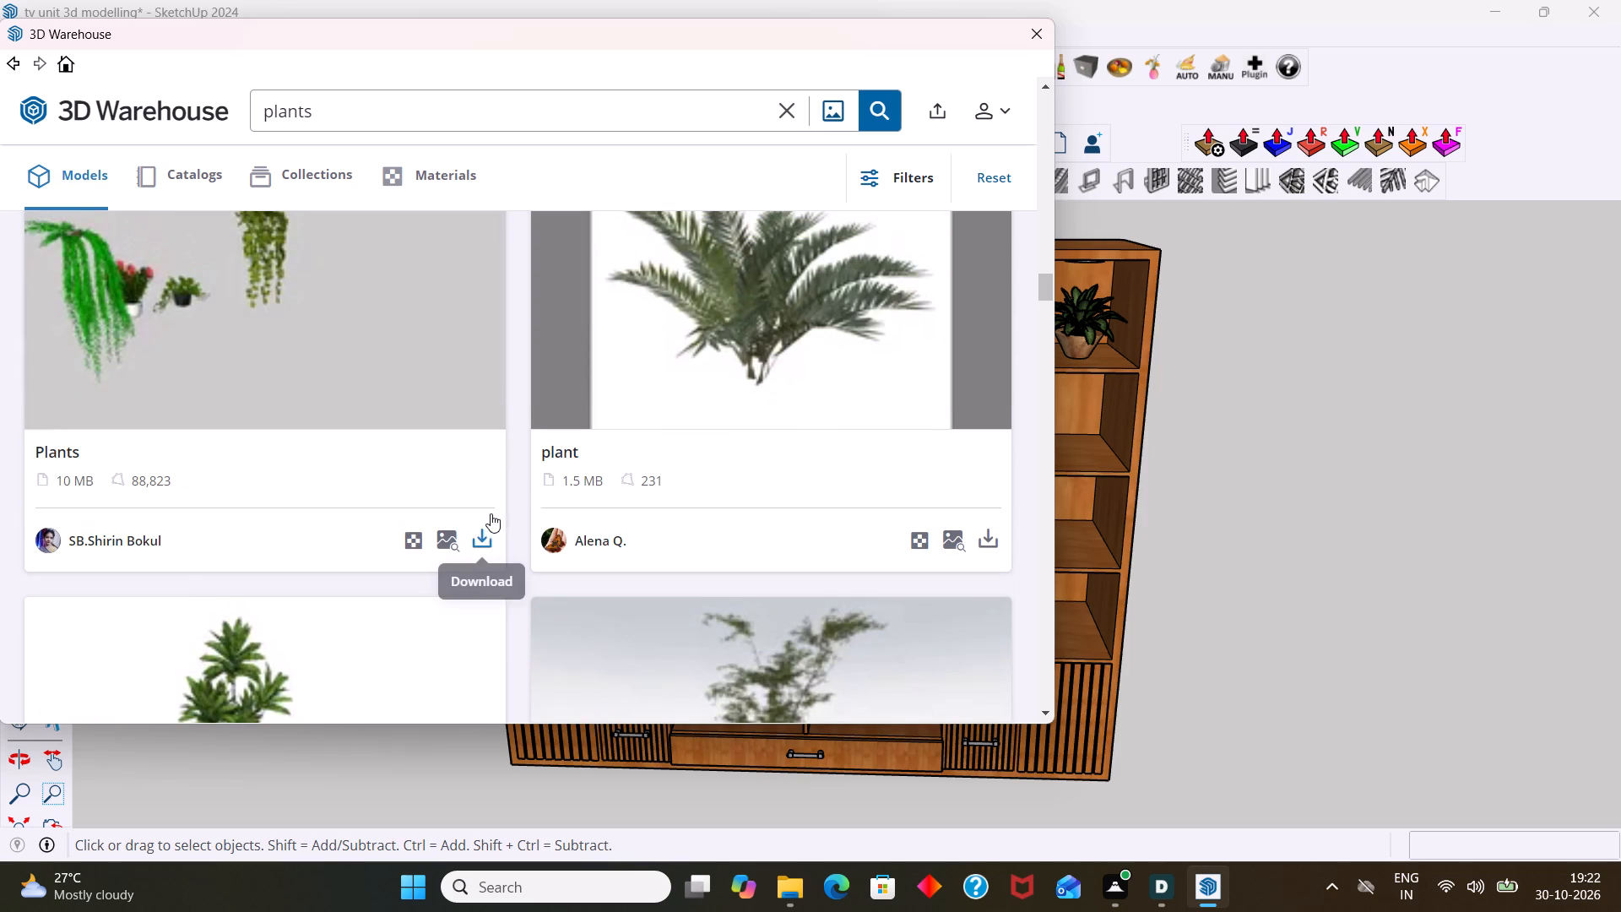
Load the 10 MB Plants set with hanging and potted plants directly into the model and place it beside the TV unit.
click(481, 539)
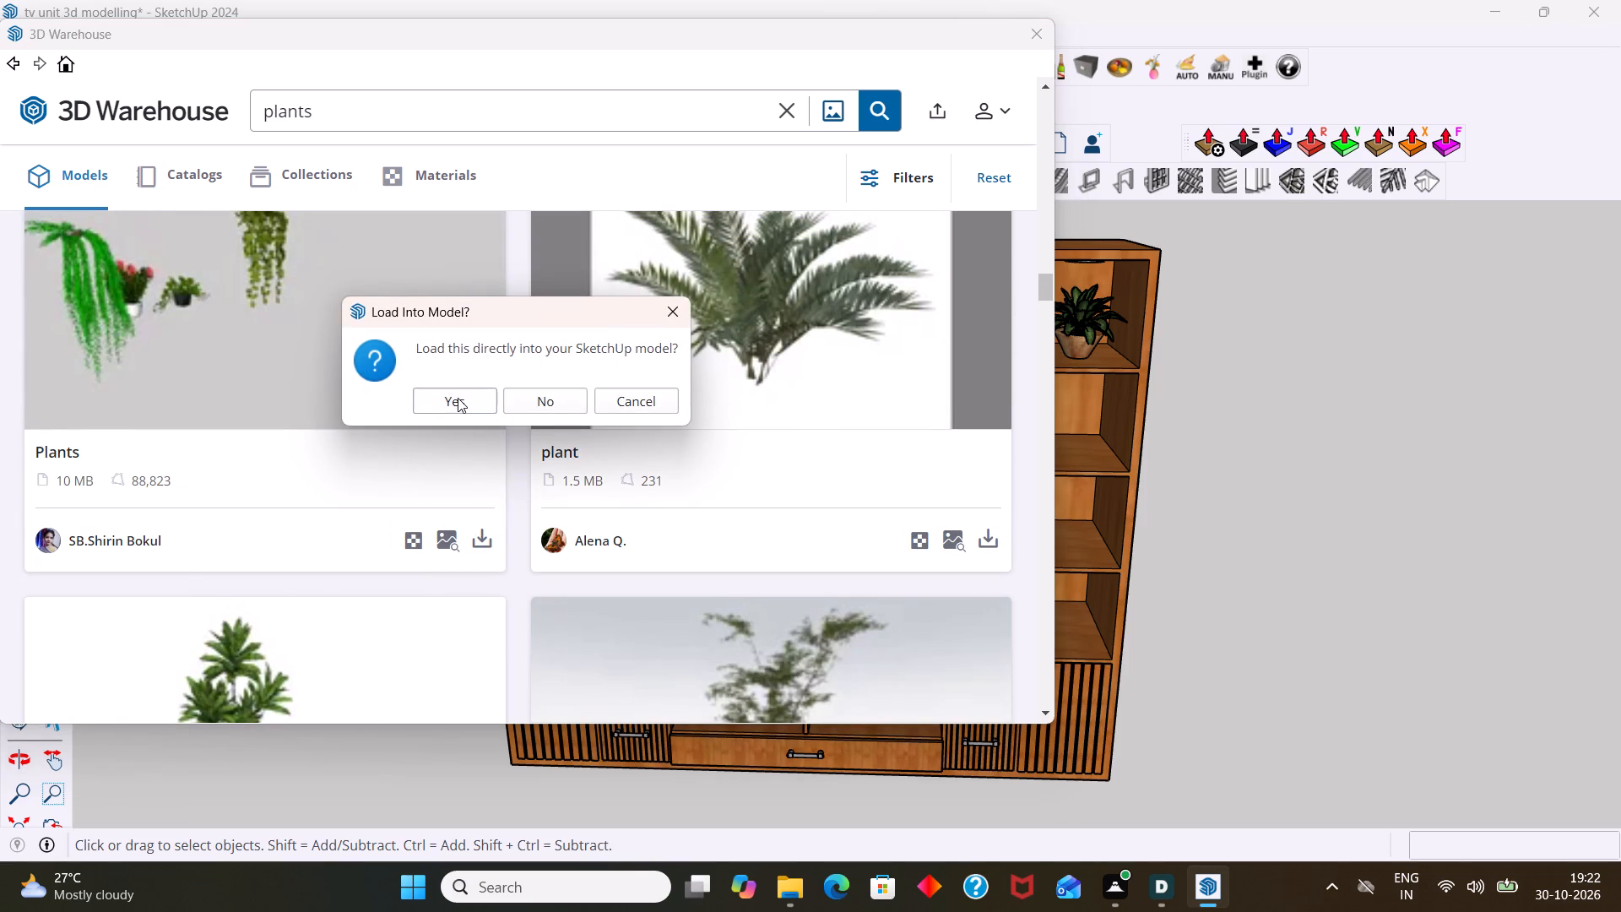
click(454, 404)
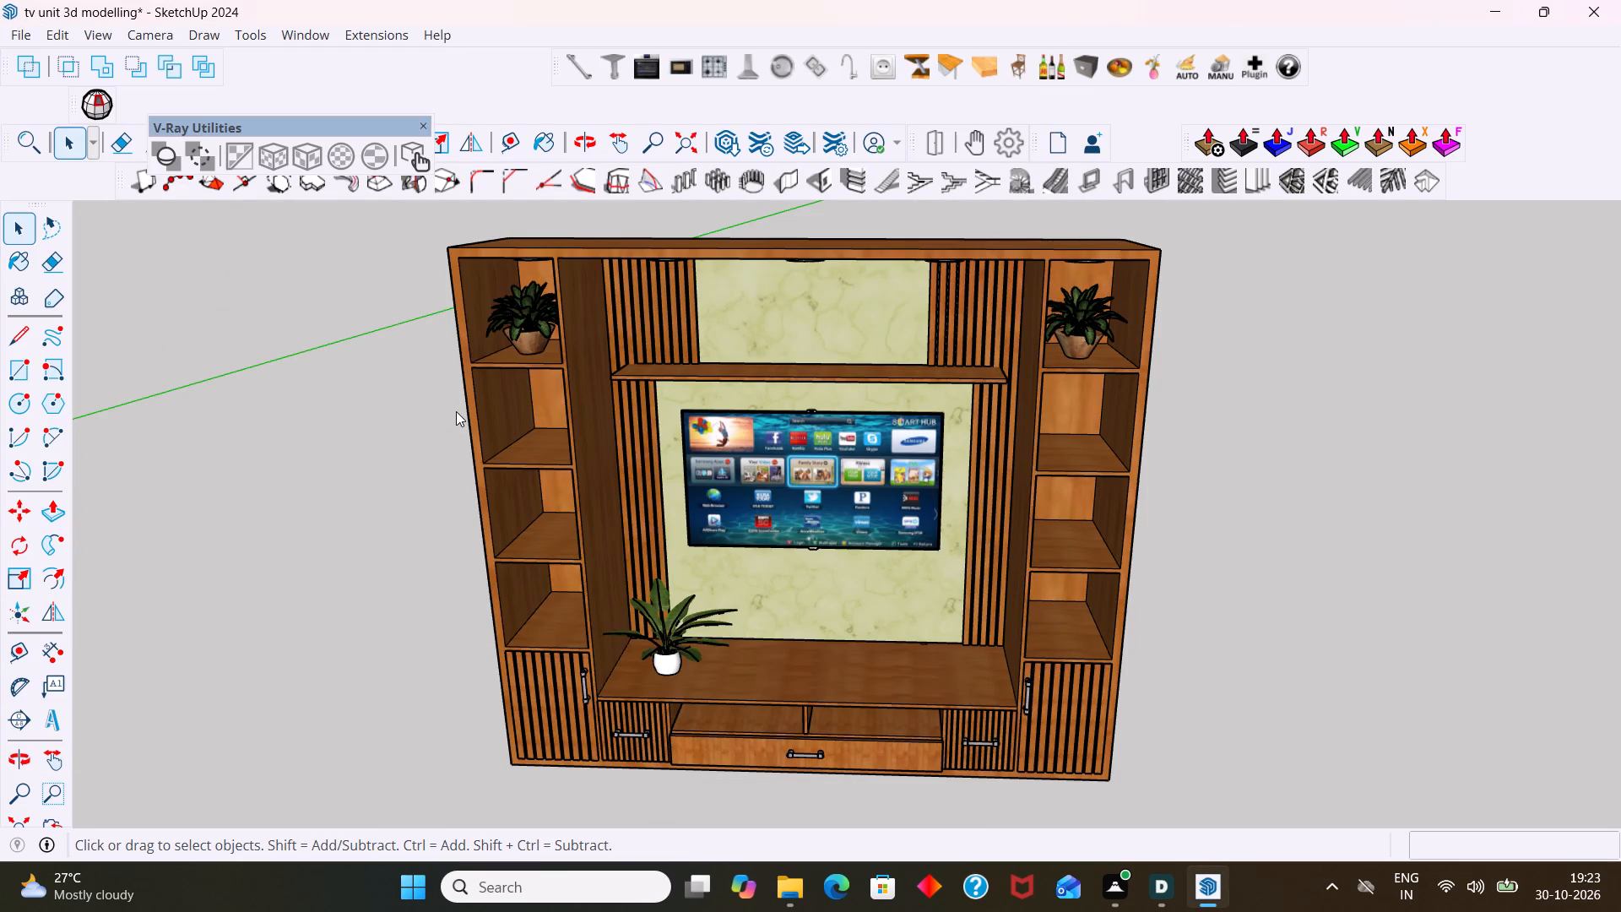
click(1010, 492)
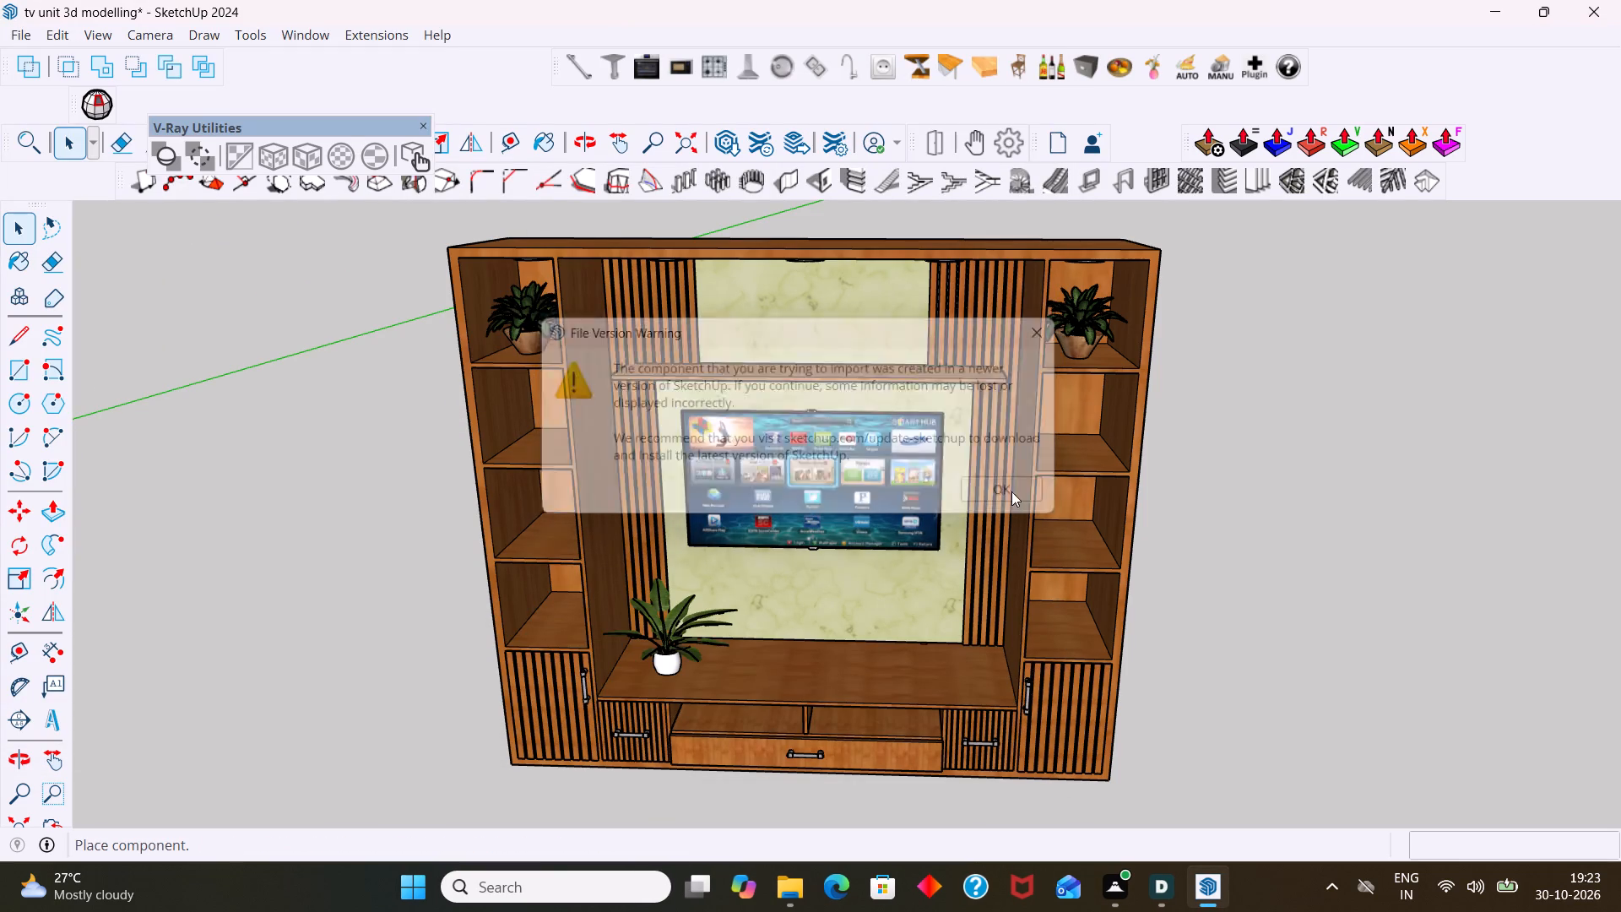
scroll(1294, 555, down, 4)
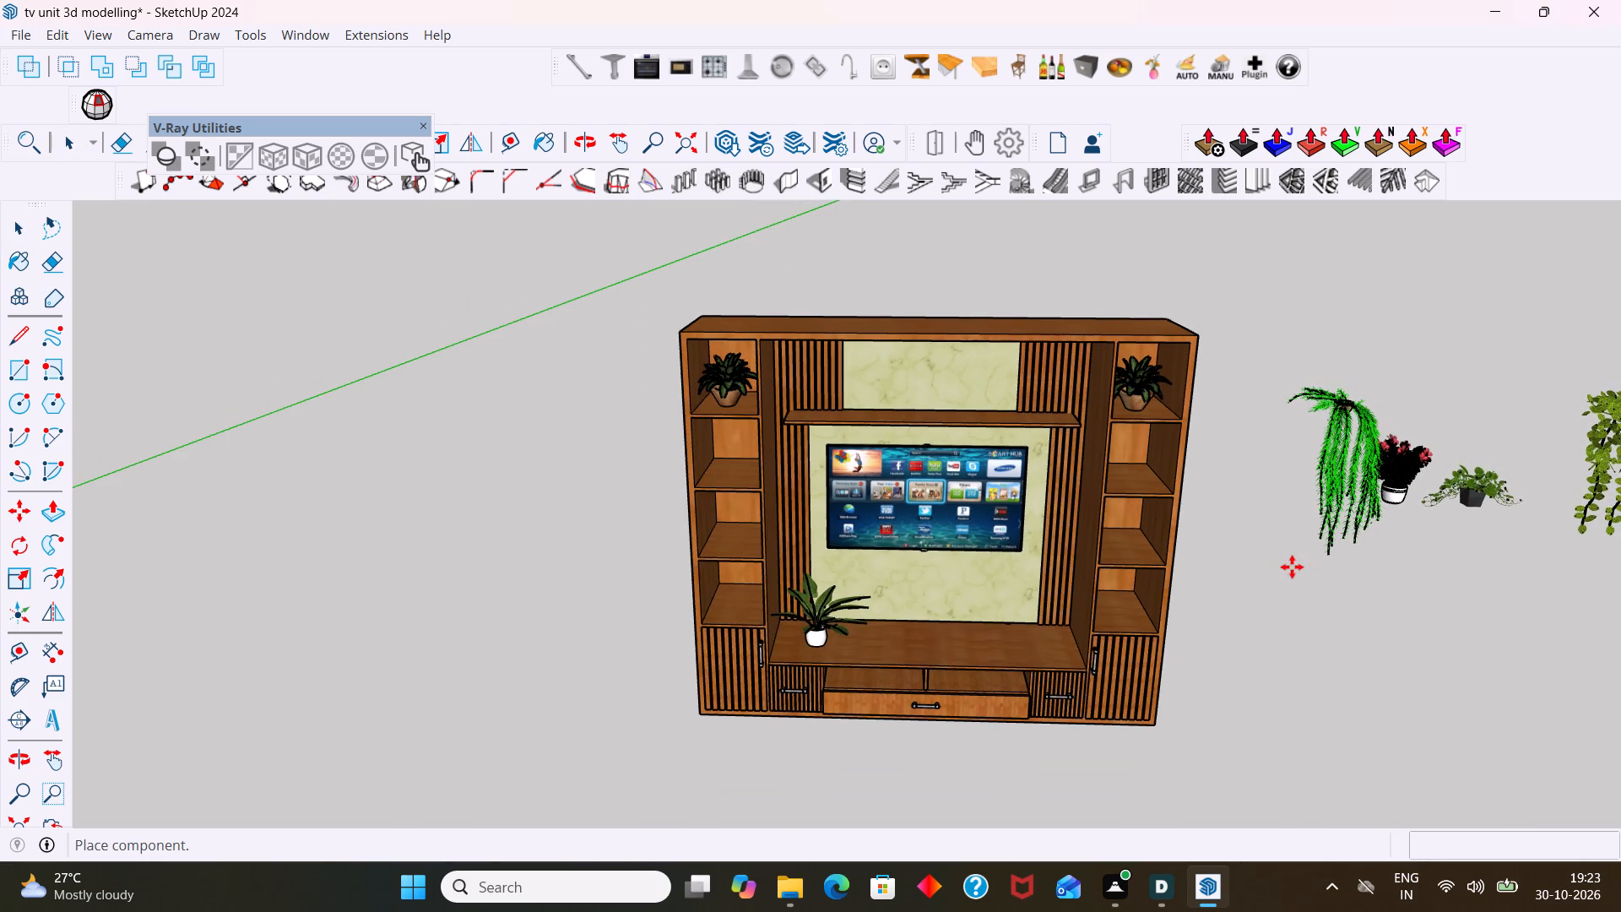
middle_drag(1289, 564, 1089, 531)
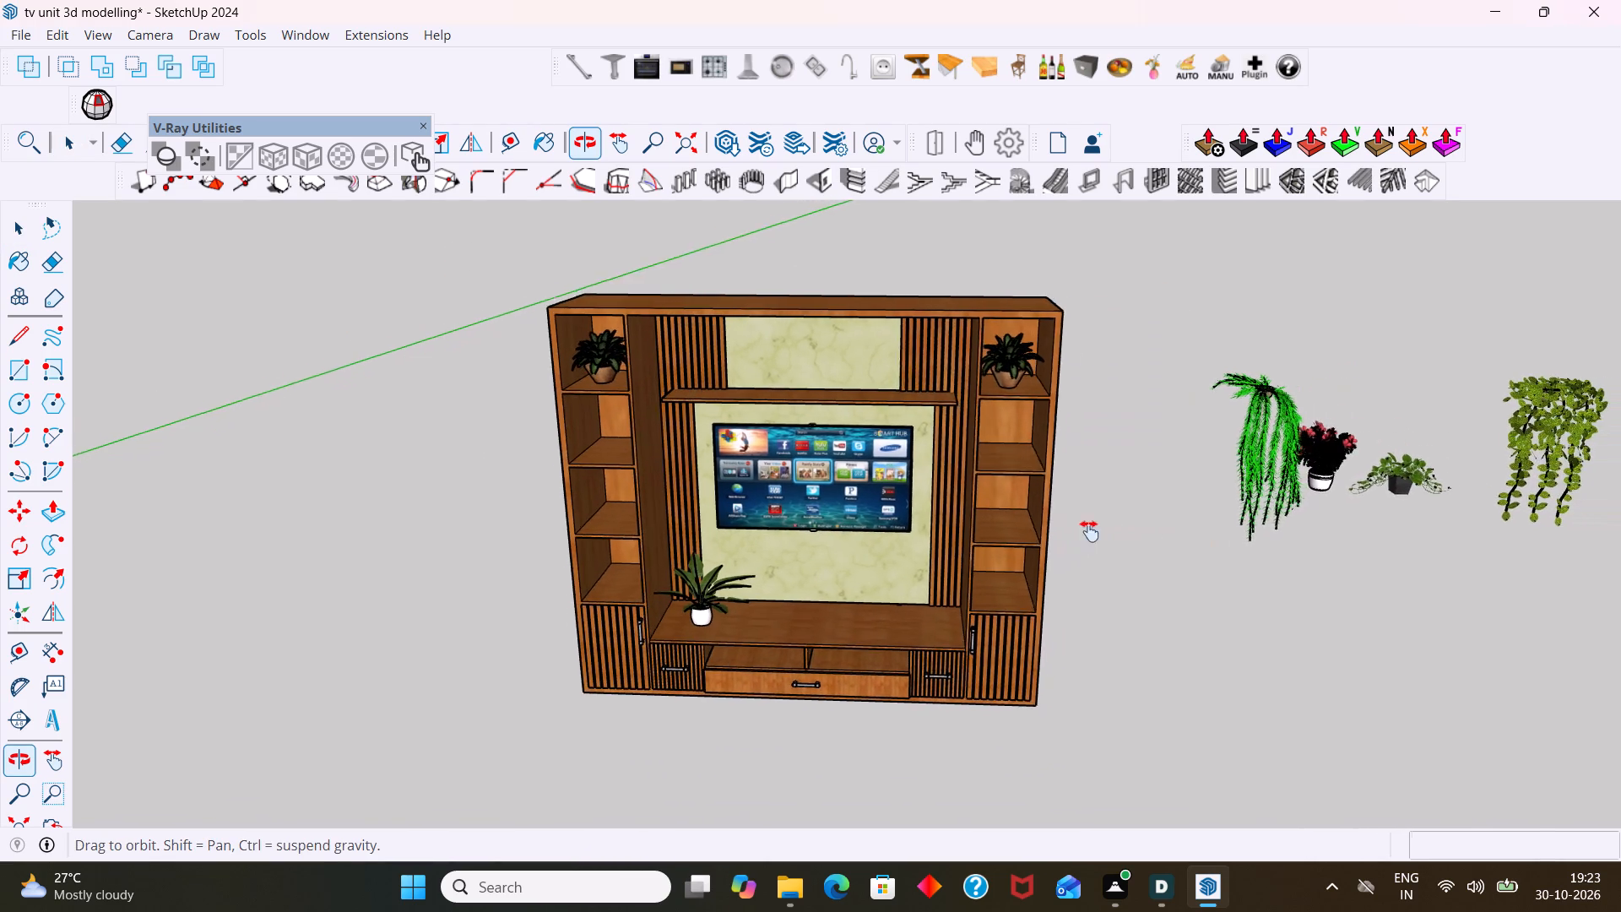
middle_drag(1089, 531, 1050, 529)
click(1124, 525)
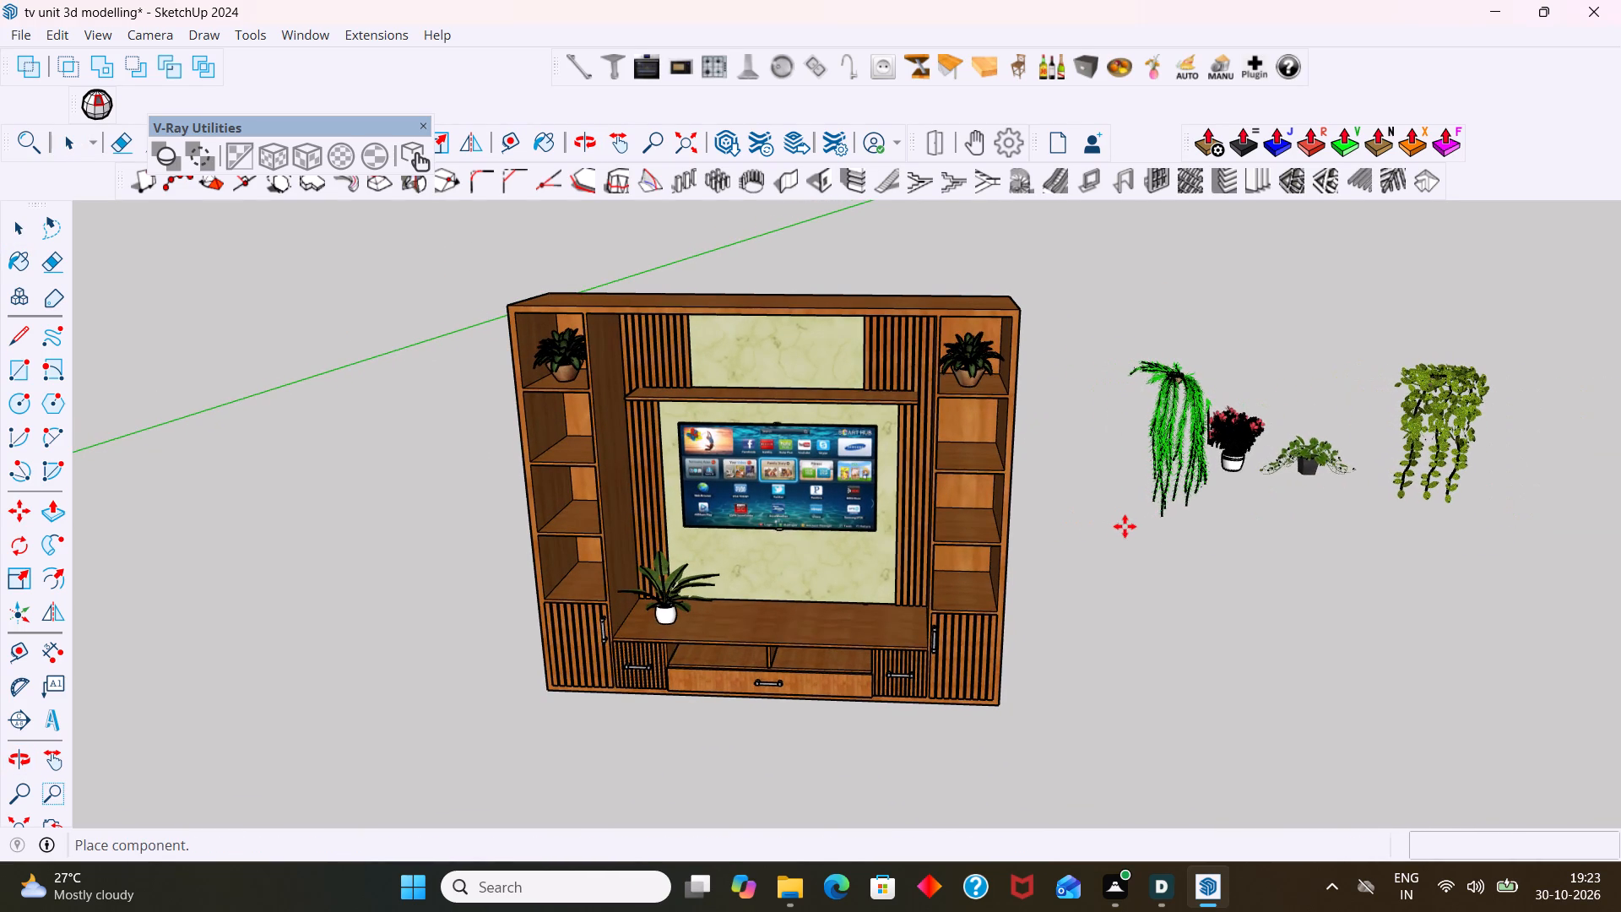
key(space)
Inside the imported plant set, delete the hanging fern, red flower pot and small potted plant, keeping only the leafy hanging vine.
double_click(1172, 420)
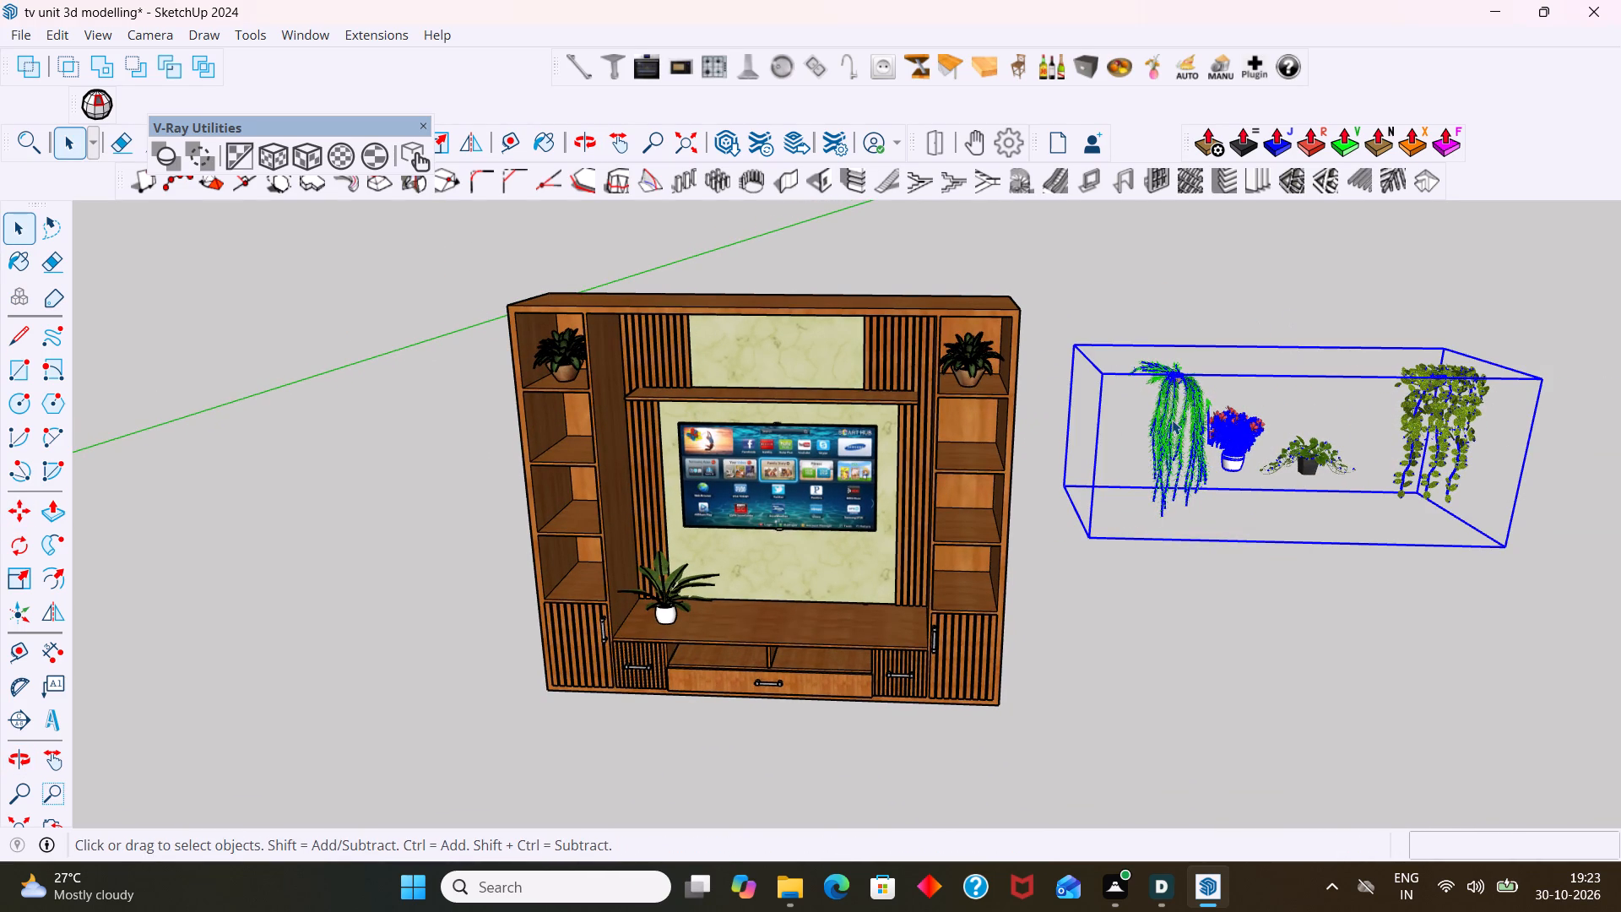
click(1176, 421)
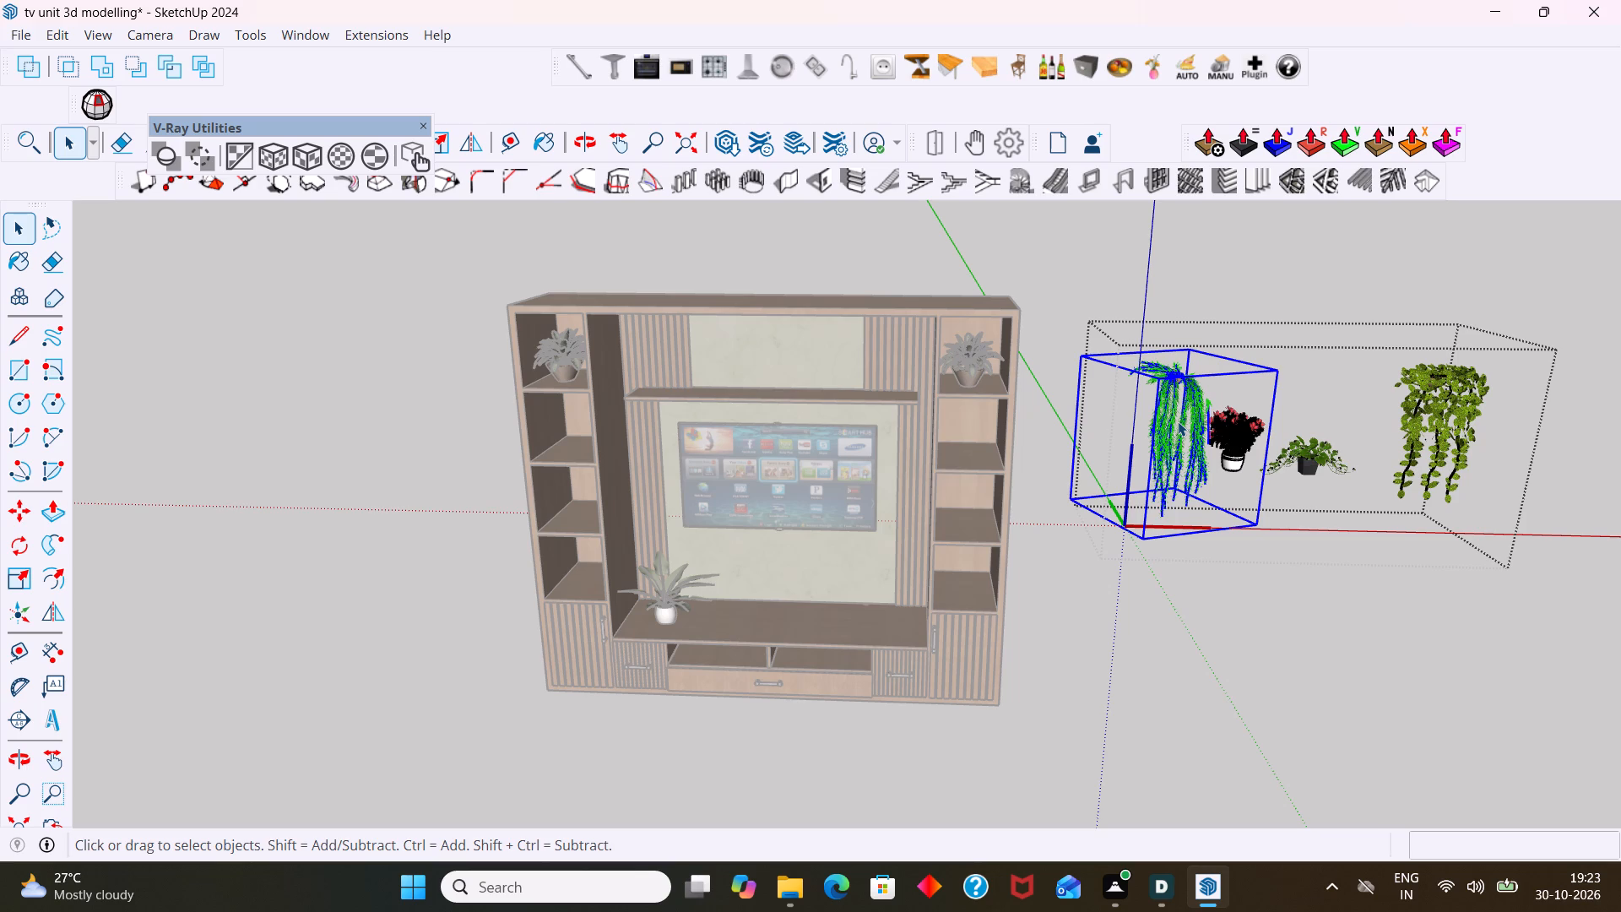
key(Delete)
key(Delete)
click(1234, 427)
key(Delete)
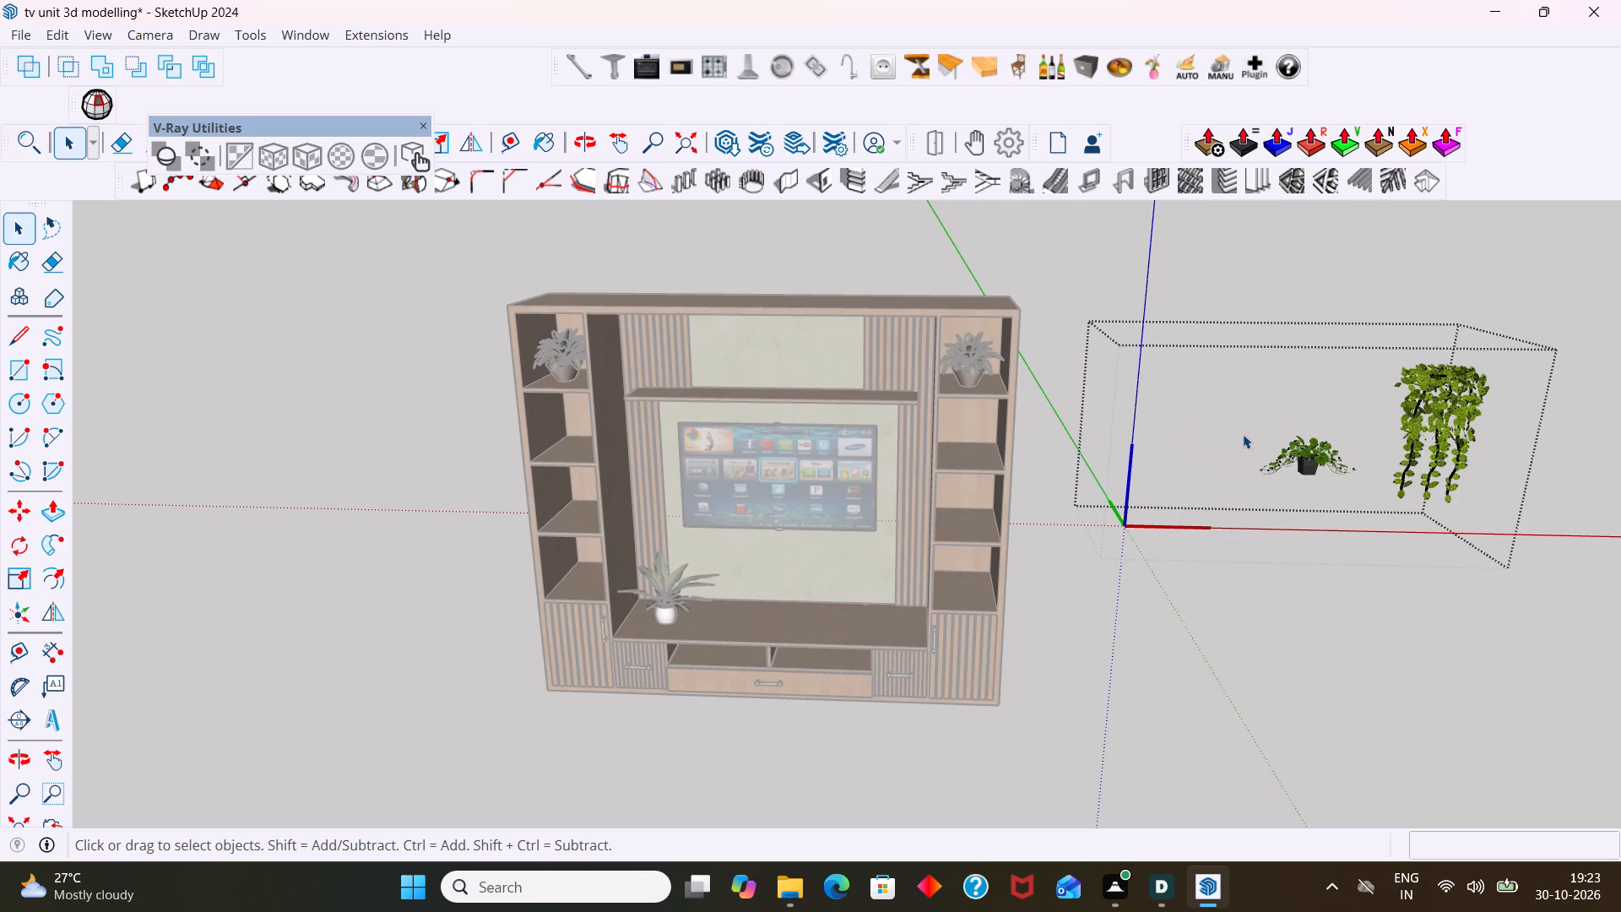
click(1301, 455)
key(Delete)
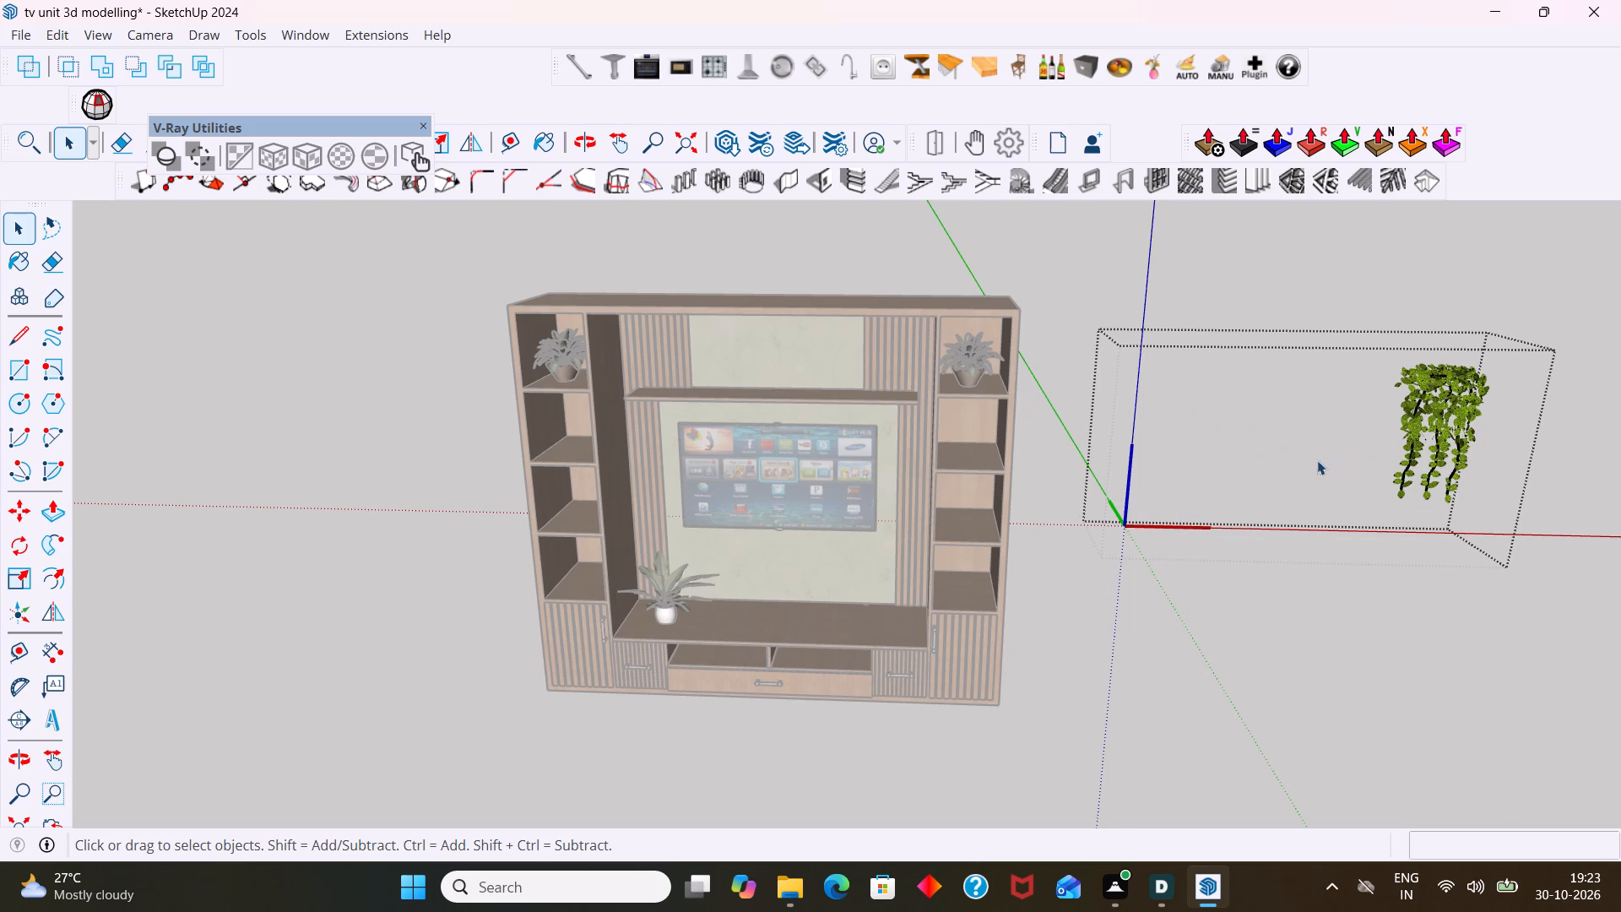
scroll(1318, 460, down, 3)
click(1386, 621)
Move the hanging vine about 6420 mm by its lower bounding corner onto the left front corner of the shelf above the television, then deselect it.
scroll(1416, 491, up, 3)
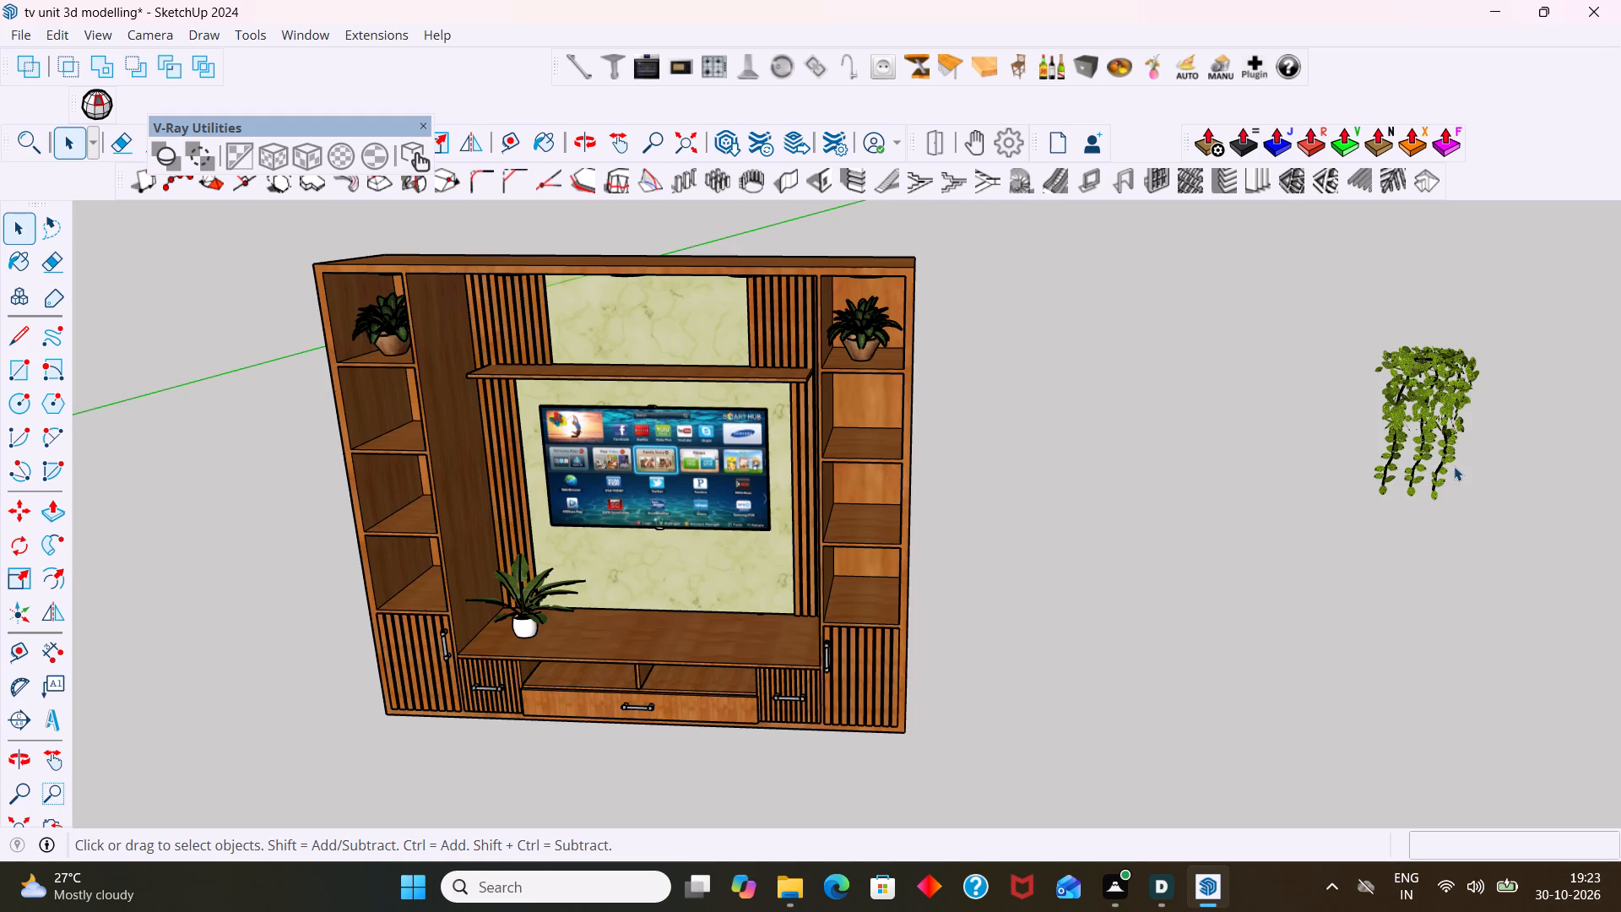
middle_drag(1454, 466, 1201, 489)
scroll(1282, 455, down, 4)
click(1313, 438)
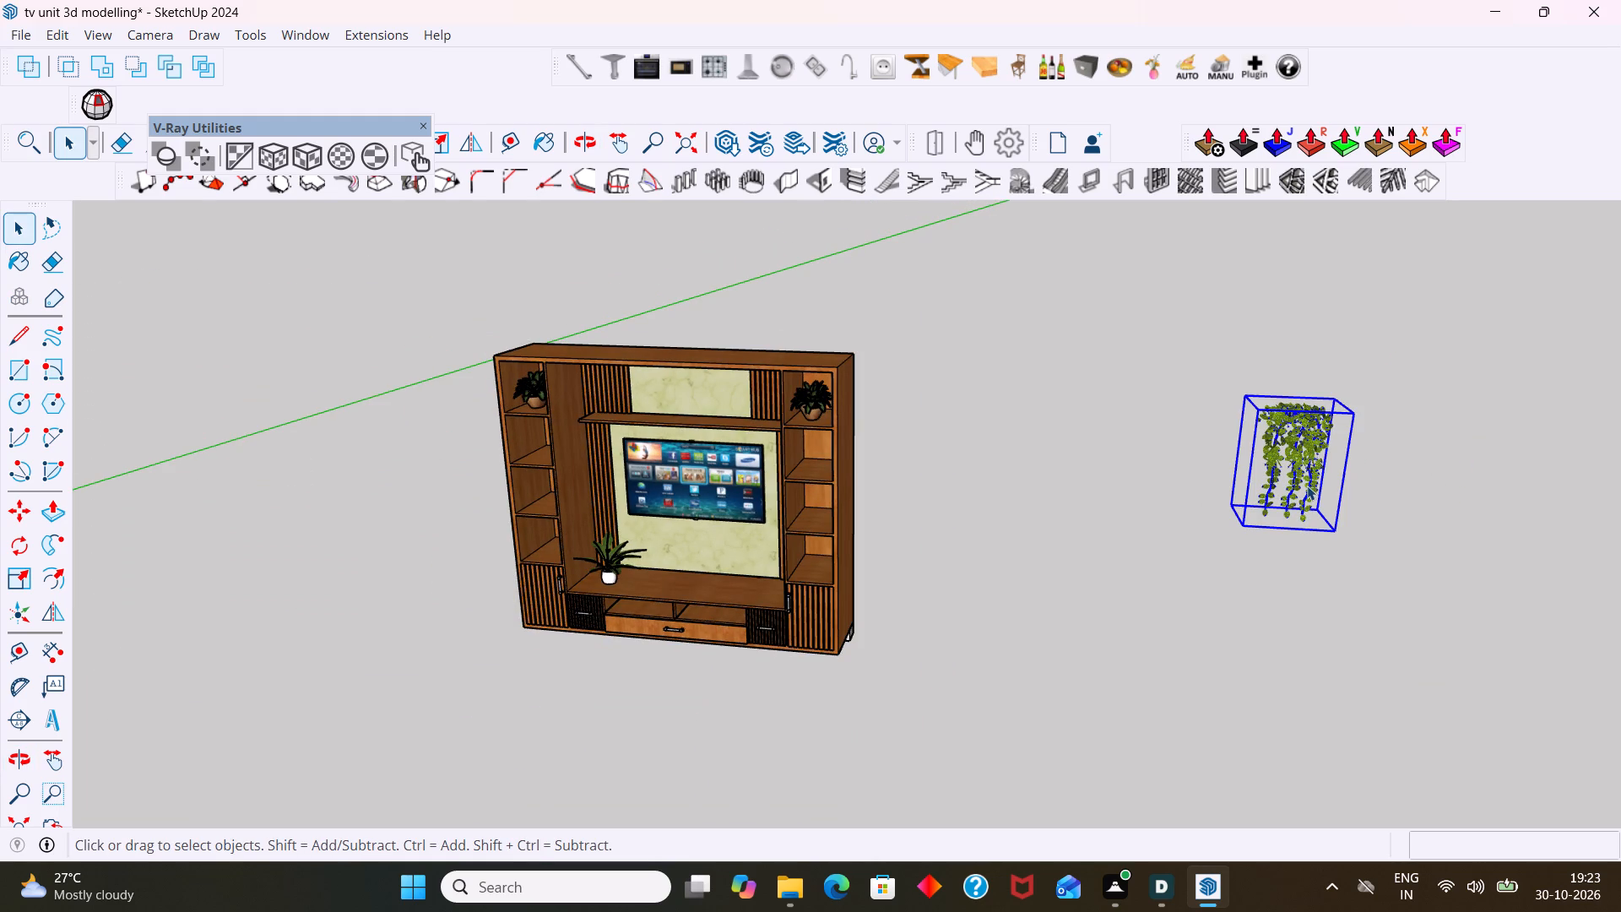
key(m)
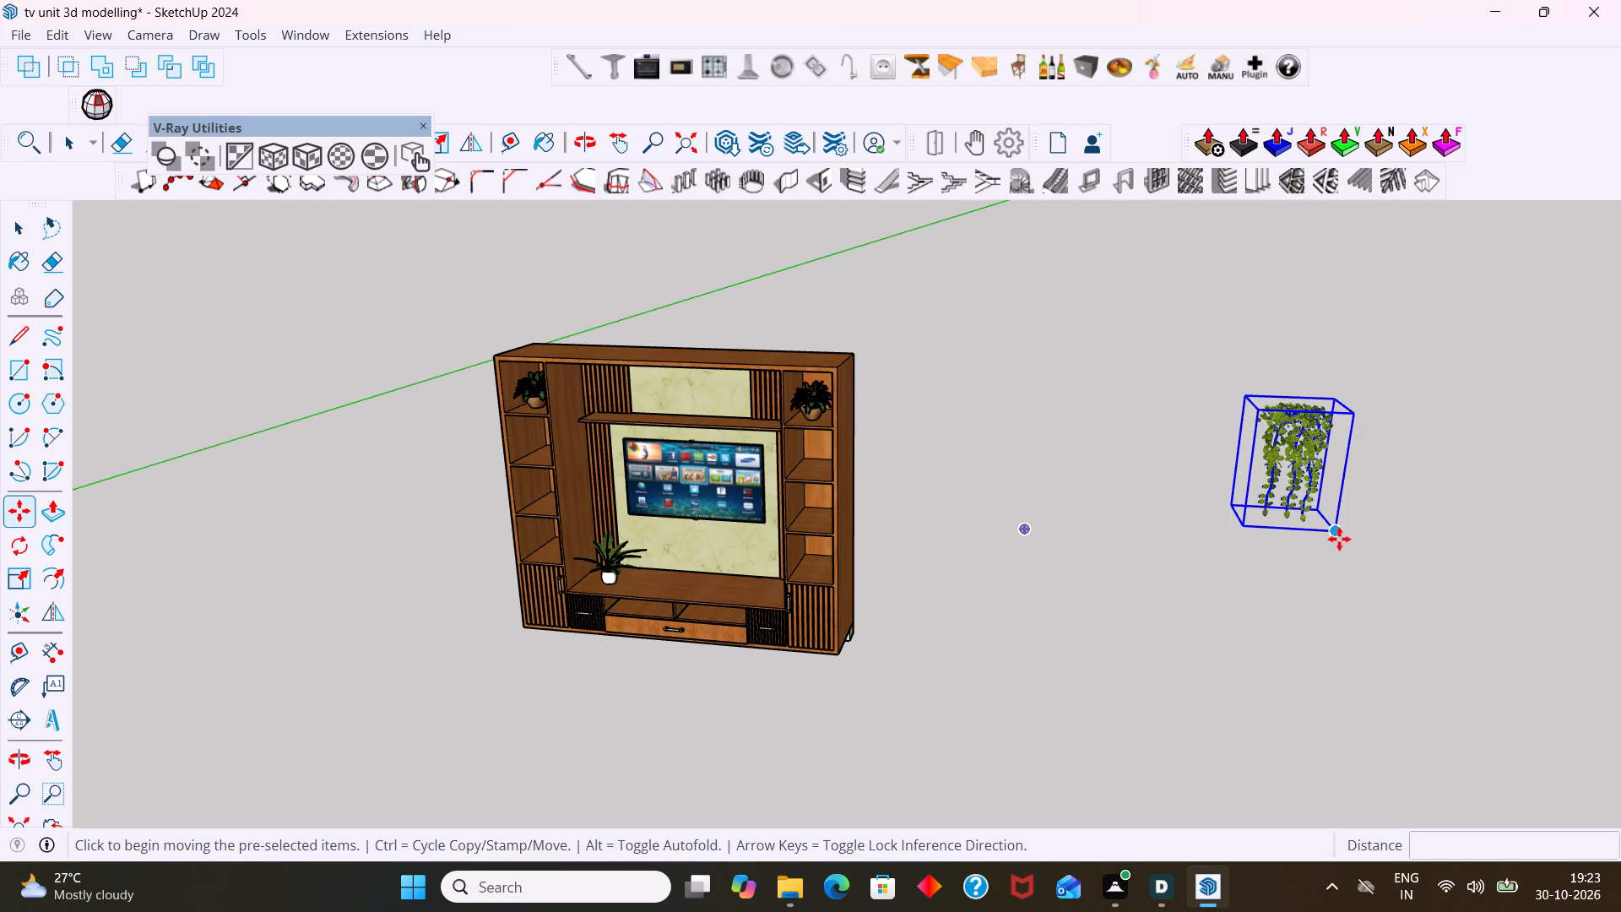
click(1339, 539)
scroll(631, 449, up, 3)
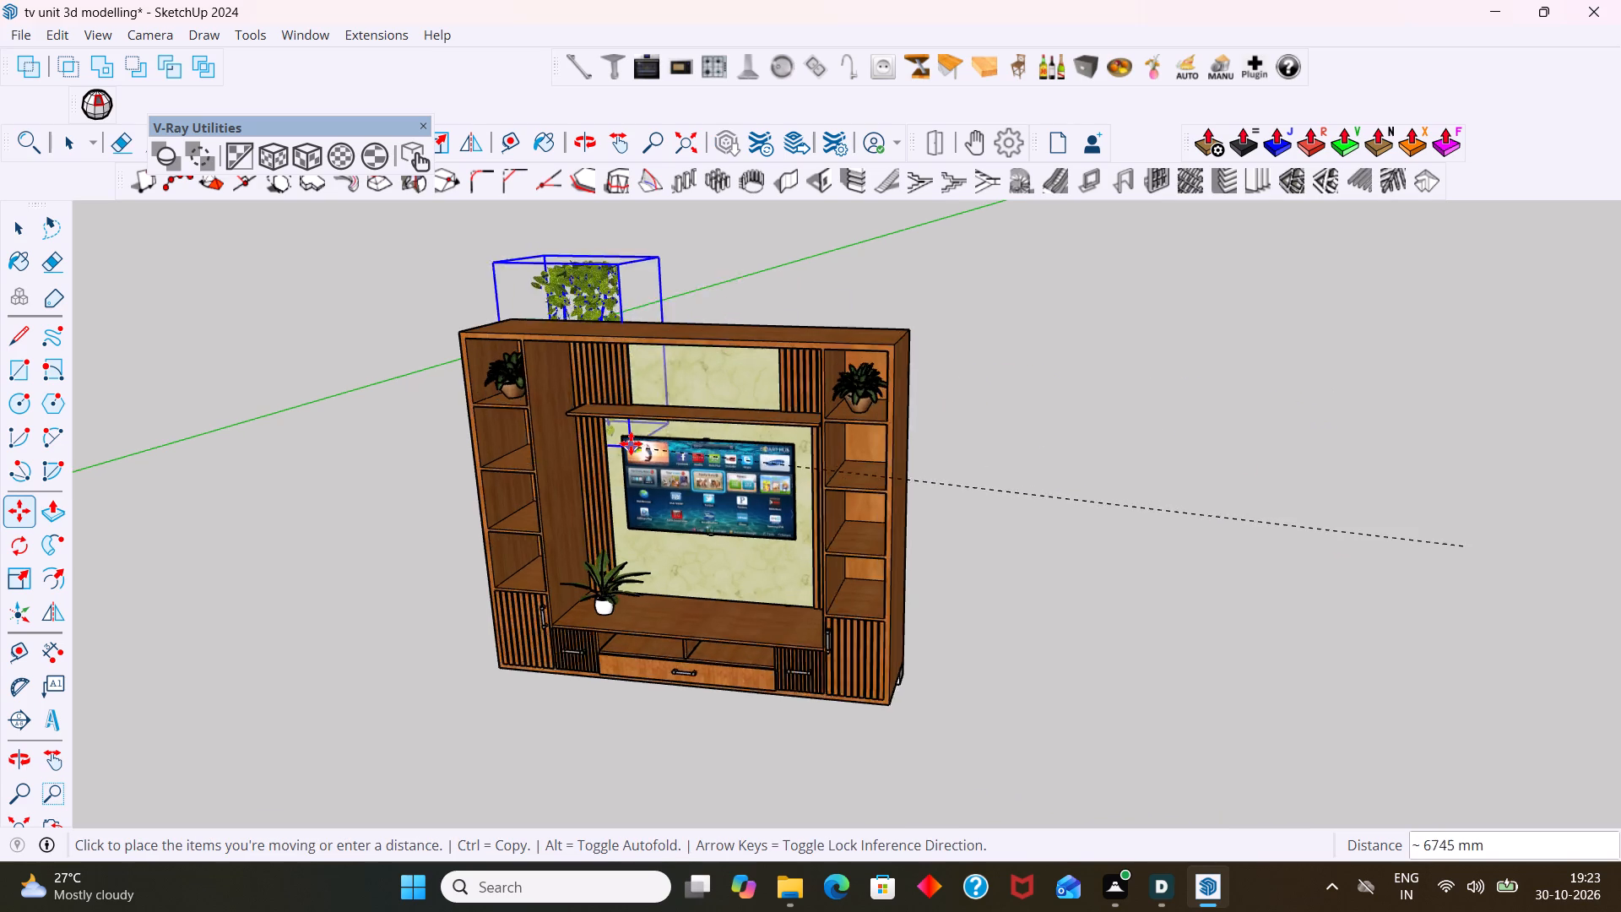
scroll(631, 443, up, 2)
key(ctrl+z)
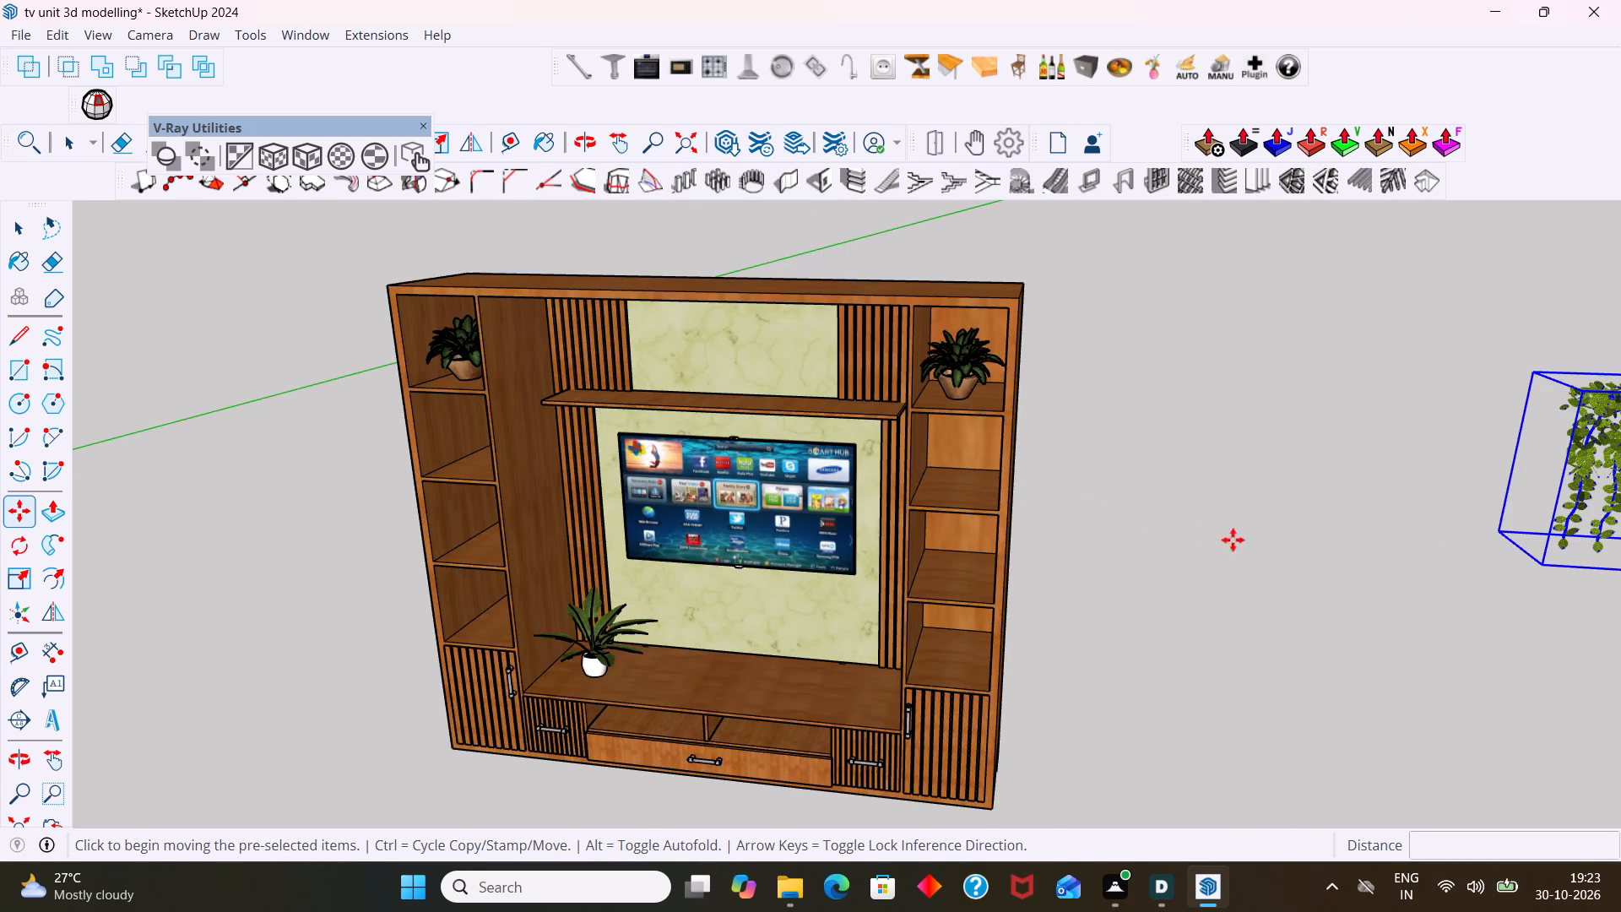
click(1546, 562)
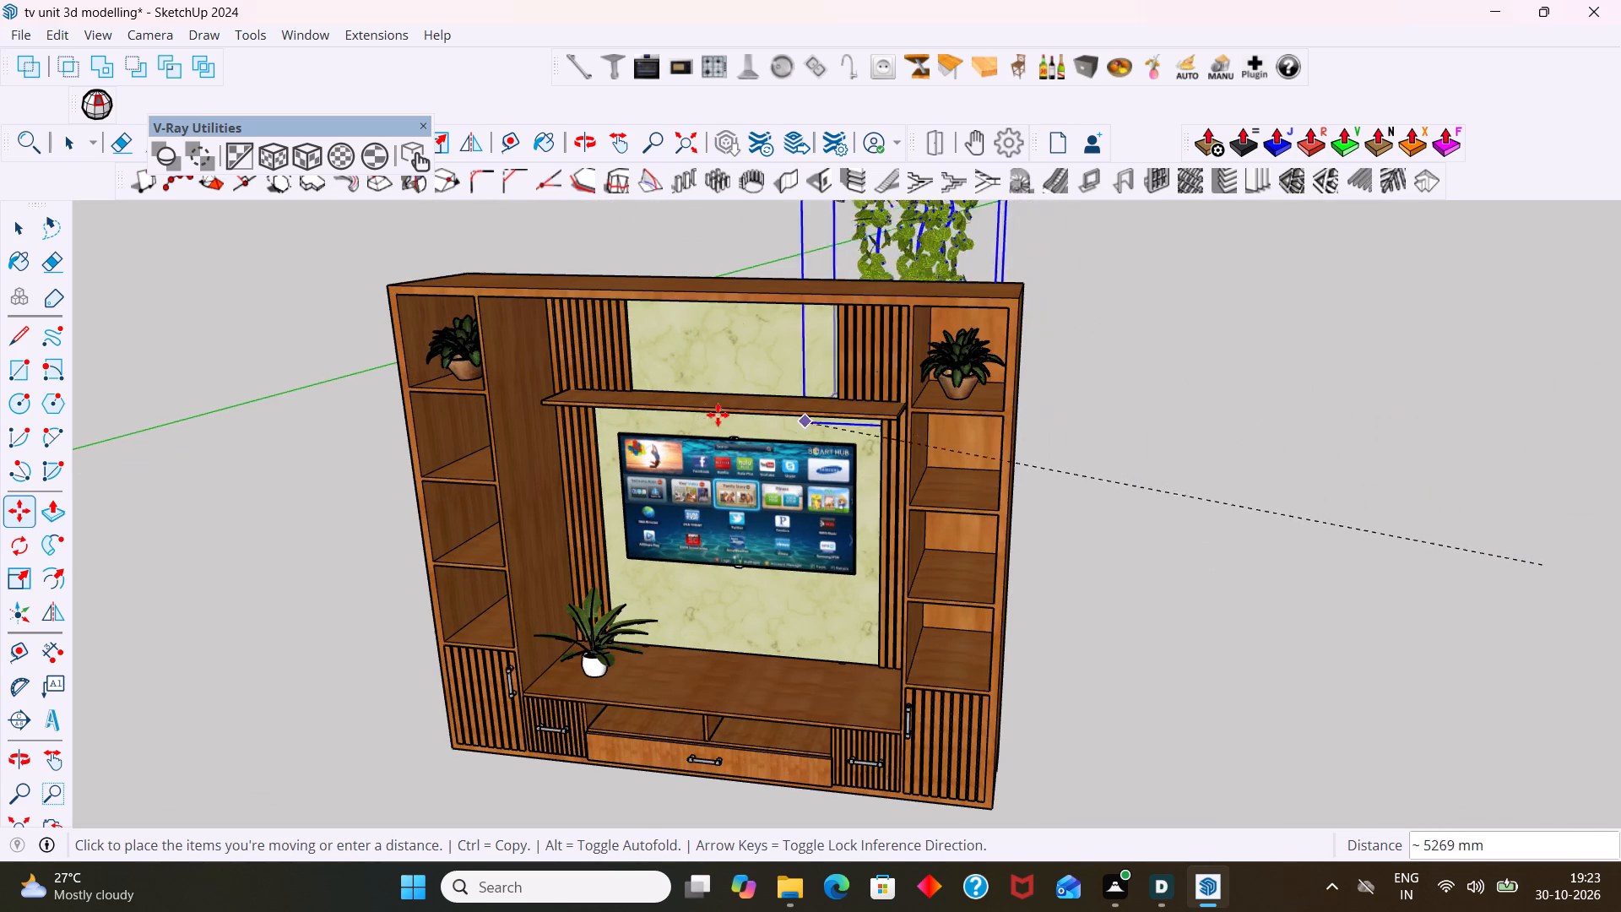
scroll(564, 419, up, 6)
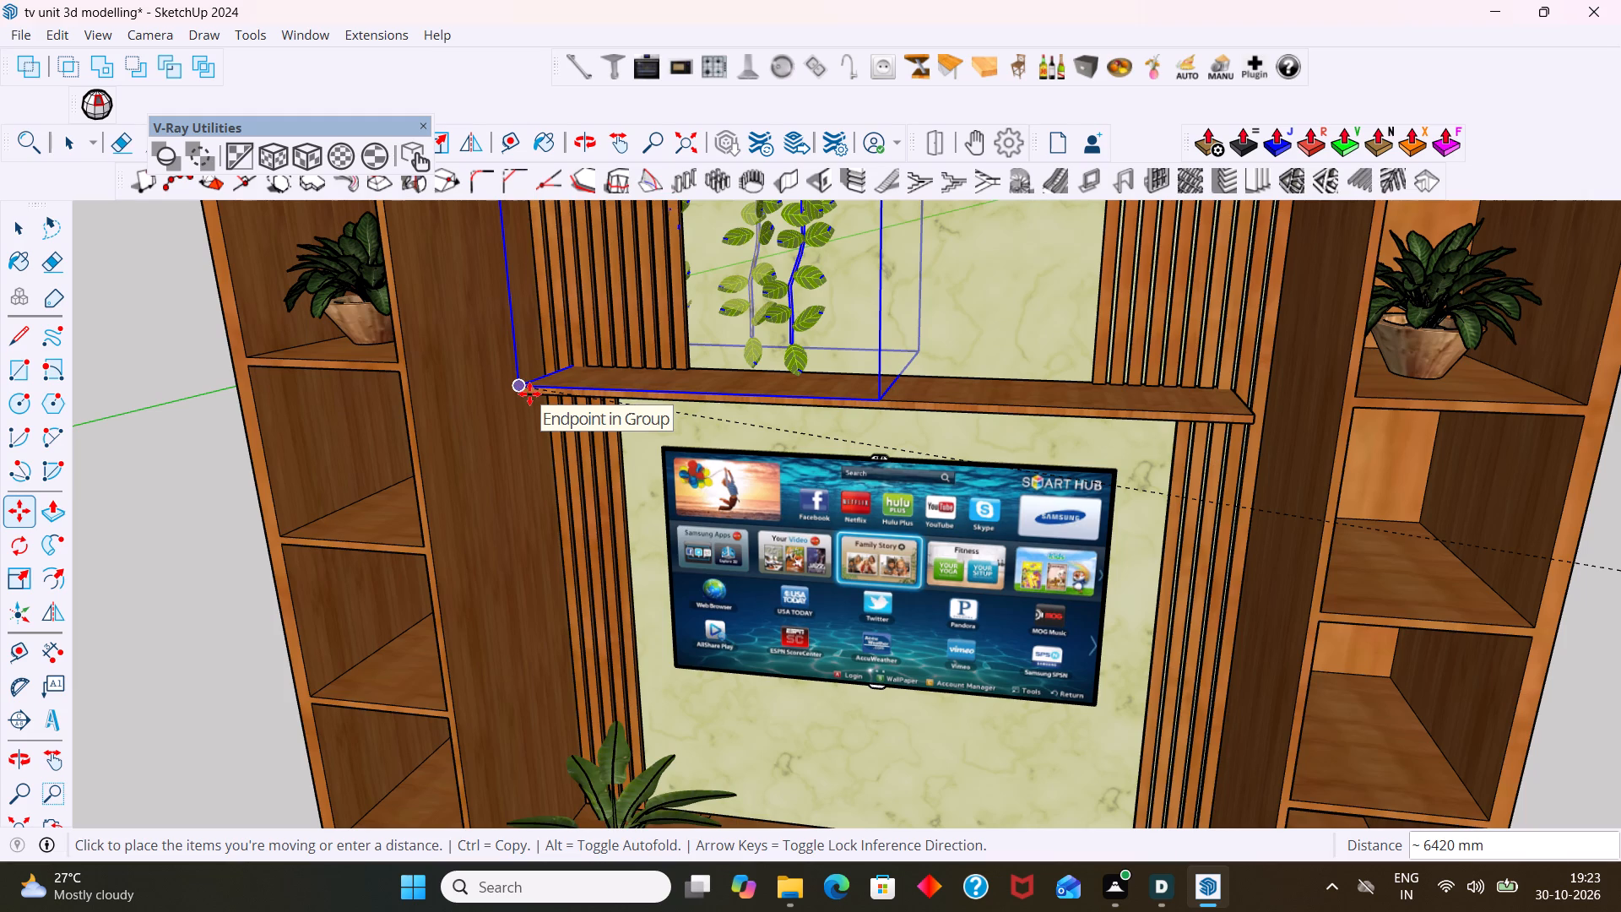
click(529, 394)
key(space)
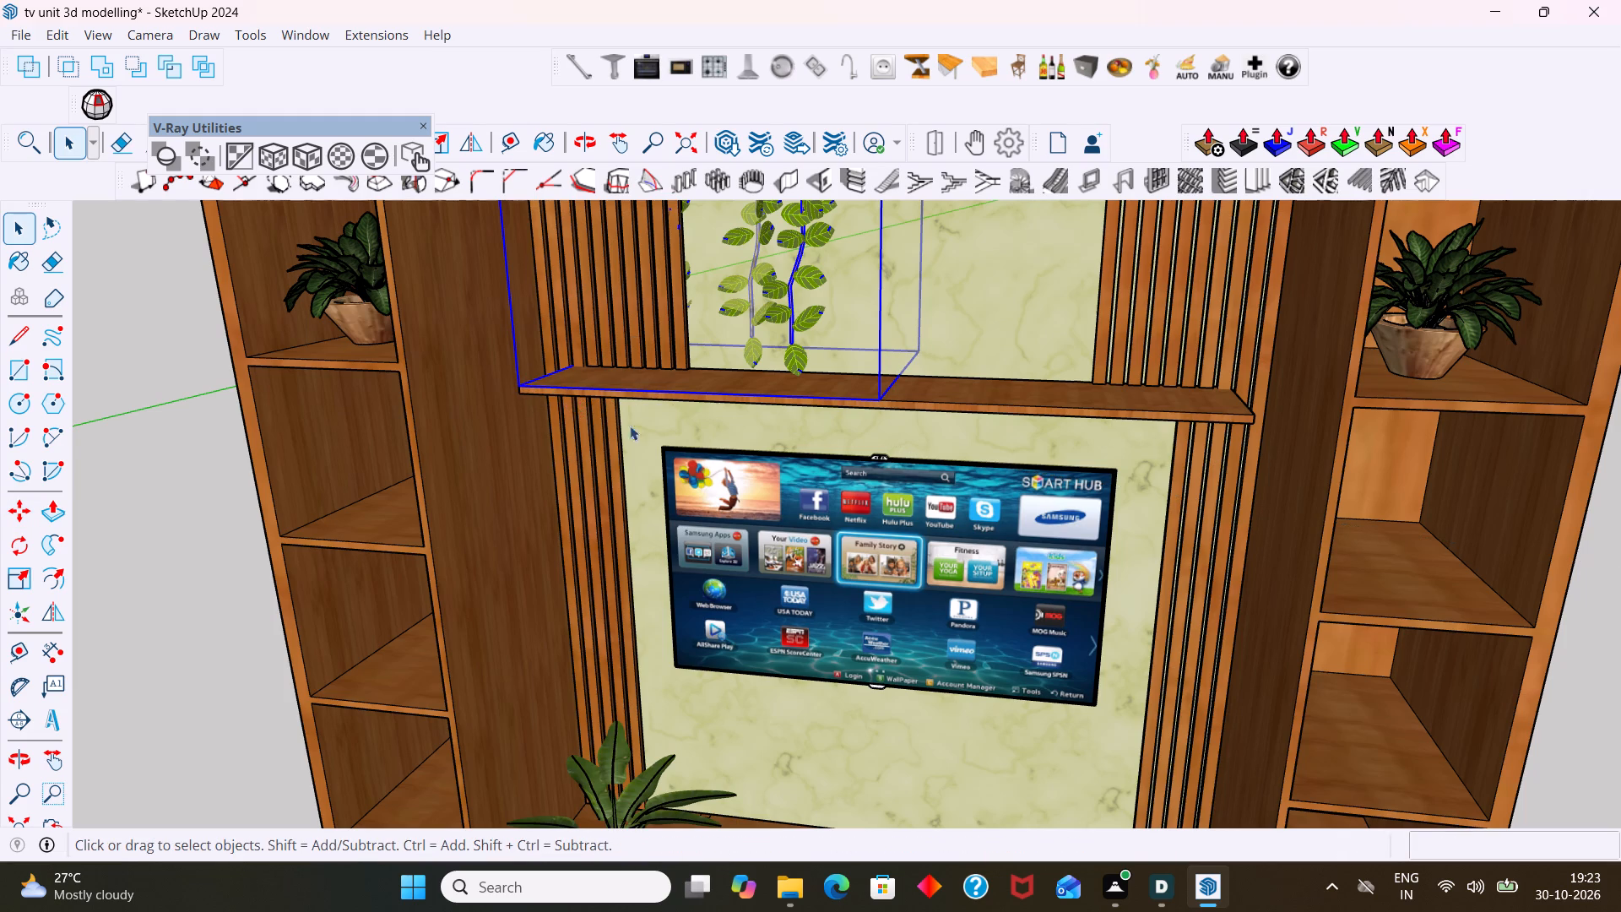
scroll(650, 434, down, 9)
click(1094, 320)
Scale the hanging vine by its lower edge grip to about 1.42 along green and 0.55 along blue, then deselect it.
scroll(719, 288, up, 4)
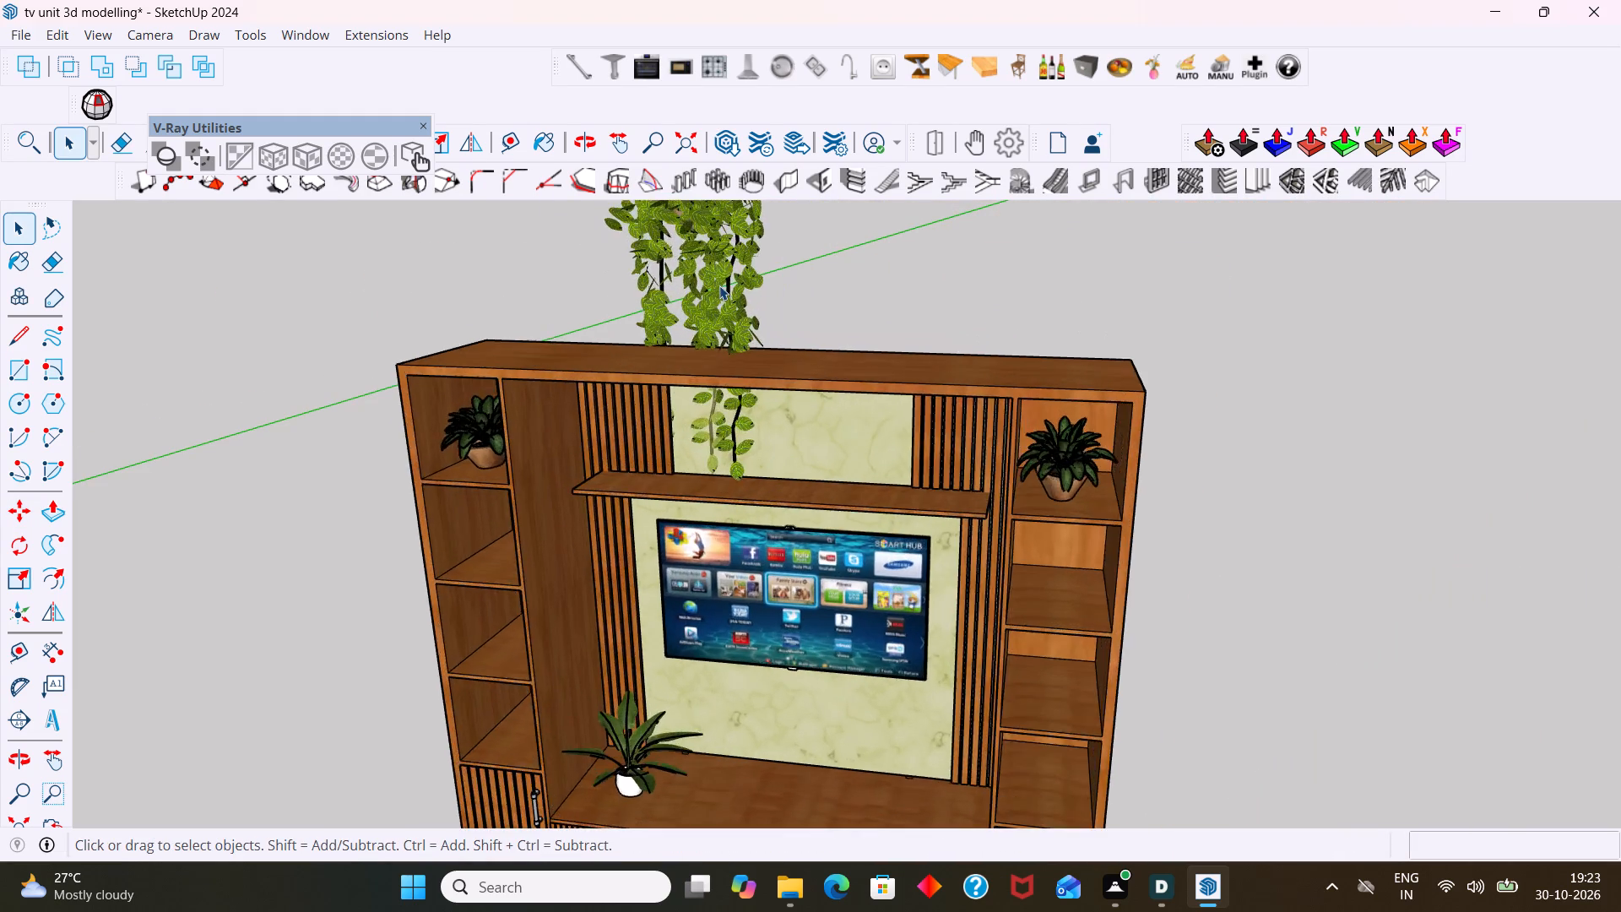
scroll(718, 286, down, 8)
click(702, 276)
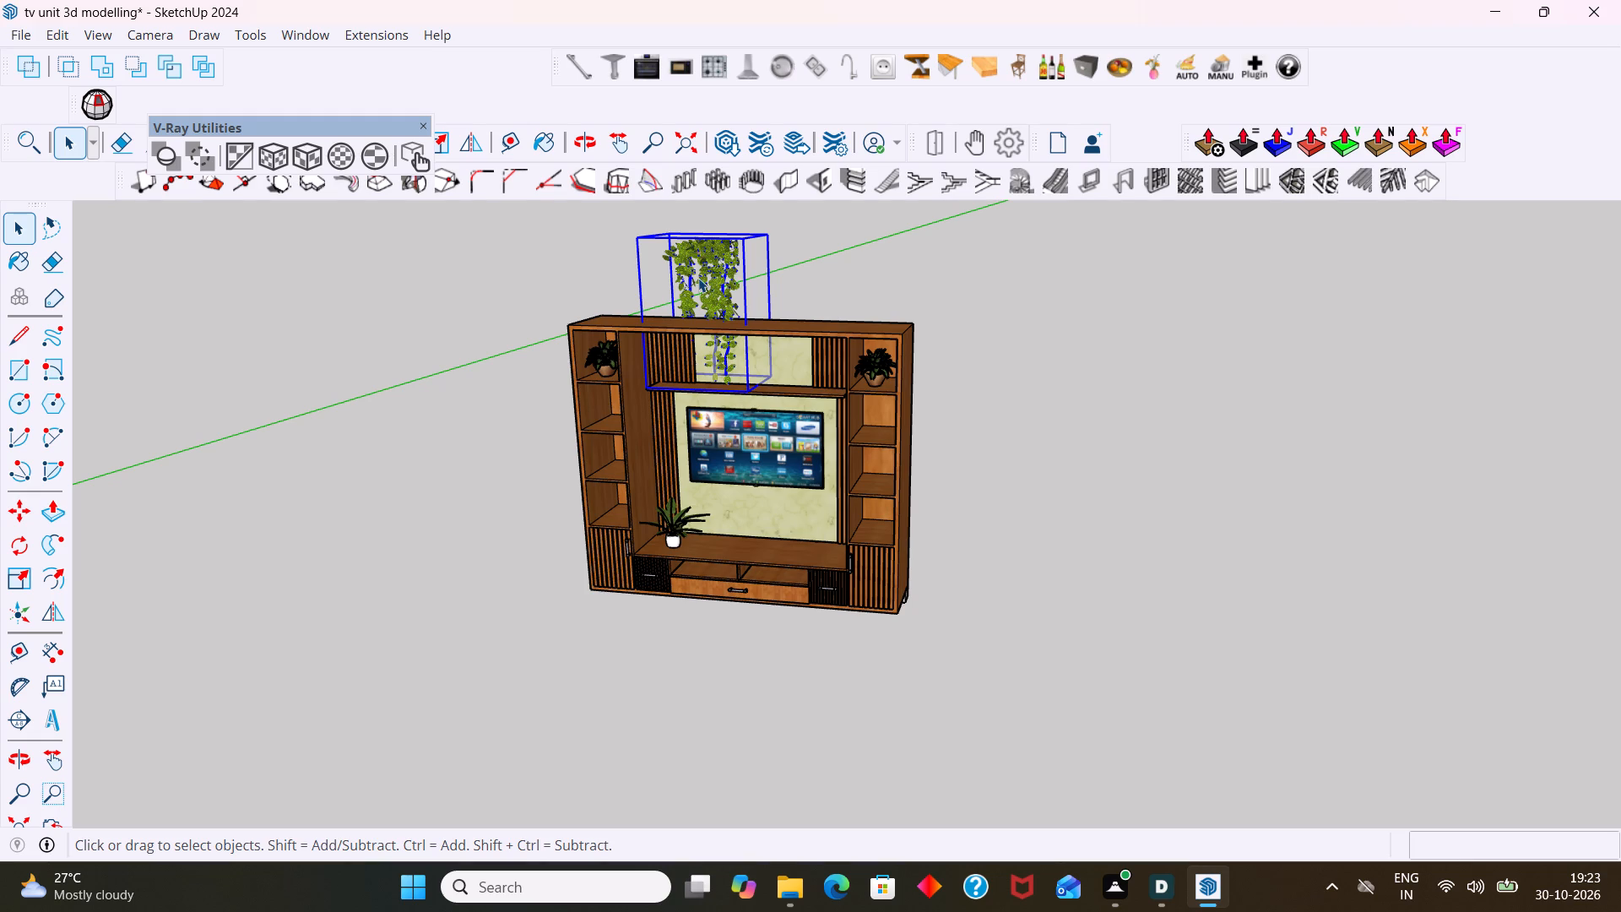
scroll(704, 279, up, 2)
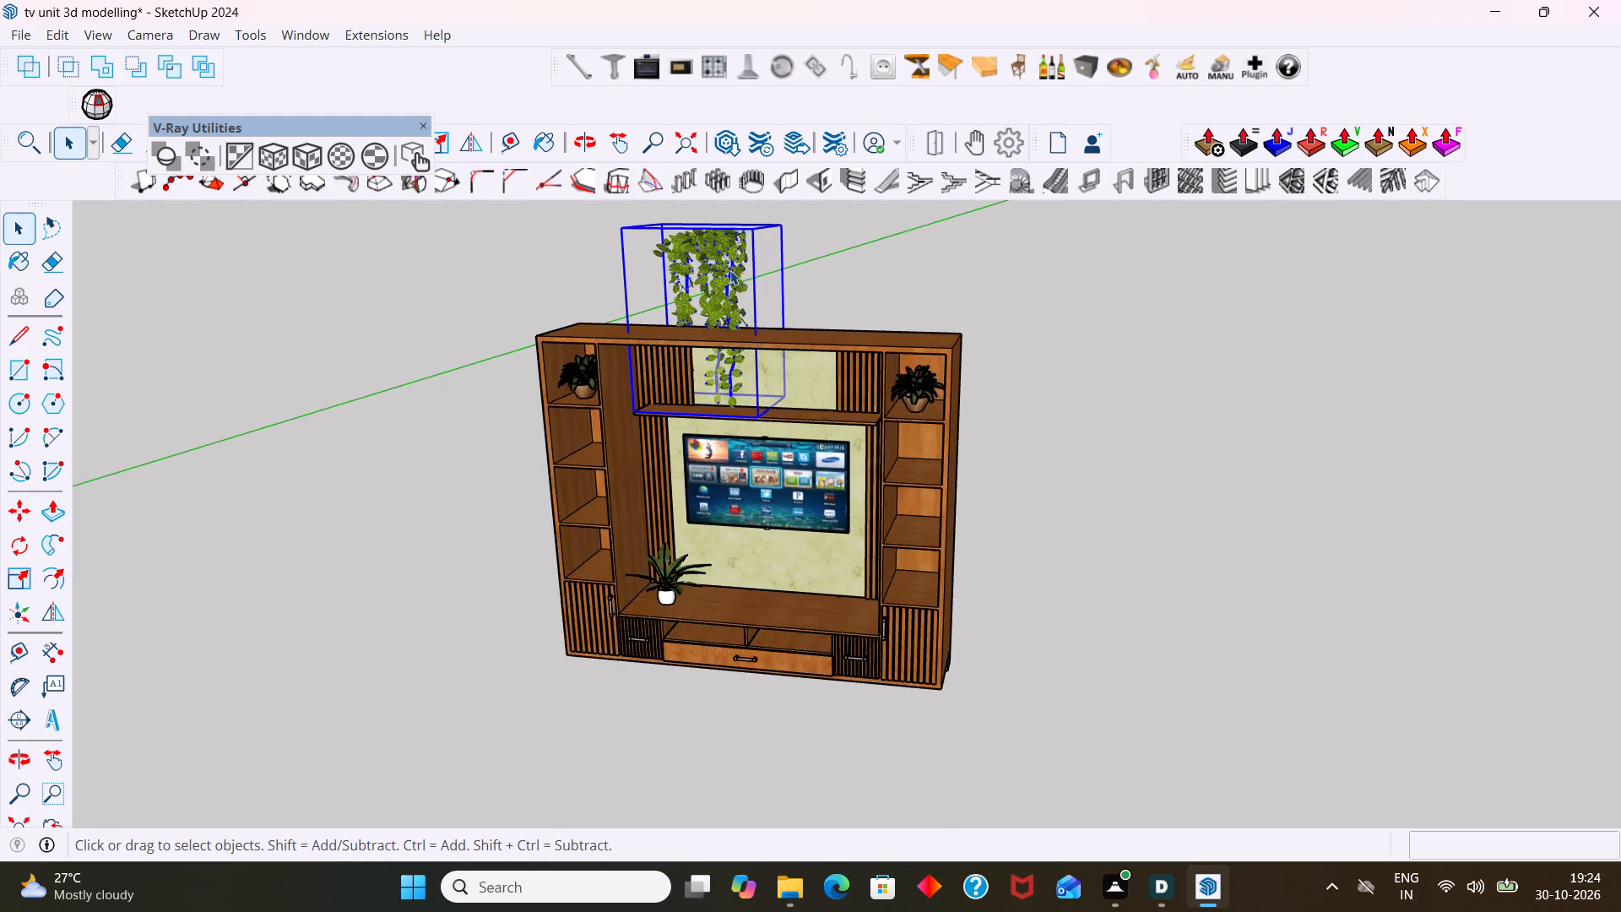
middle_drag(738, 270, 1614, 260)
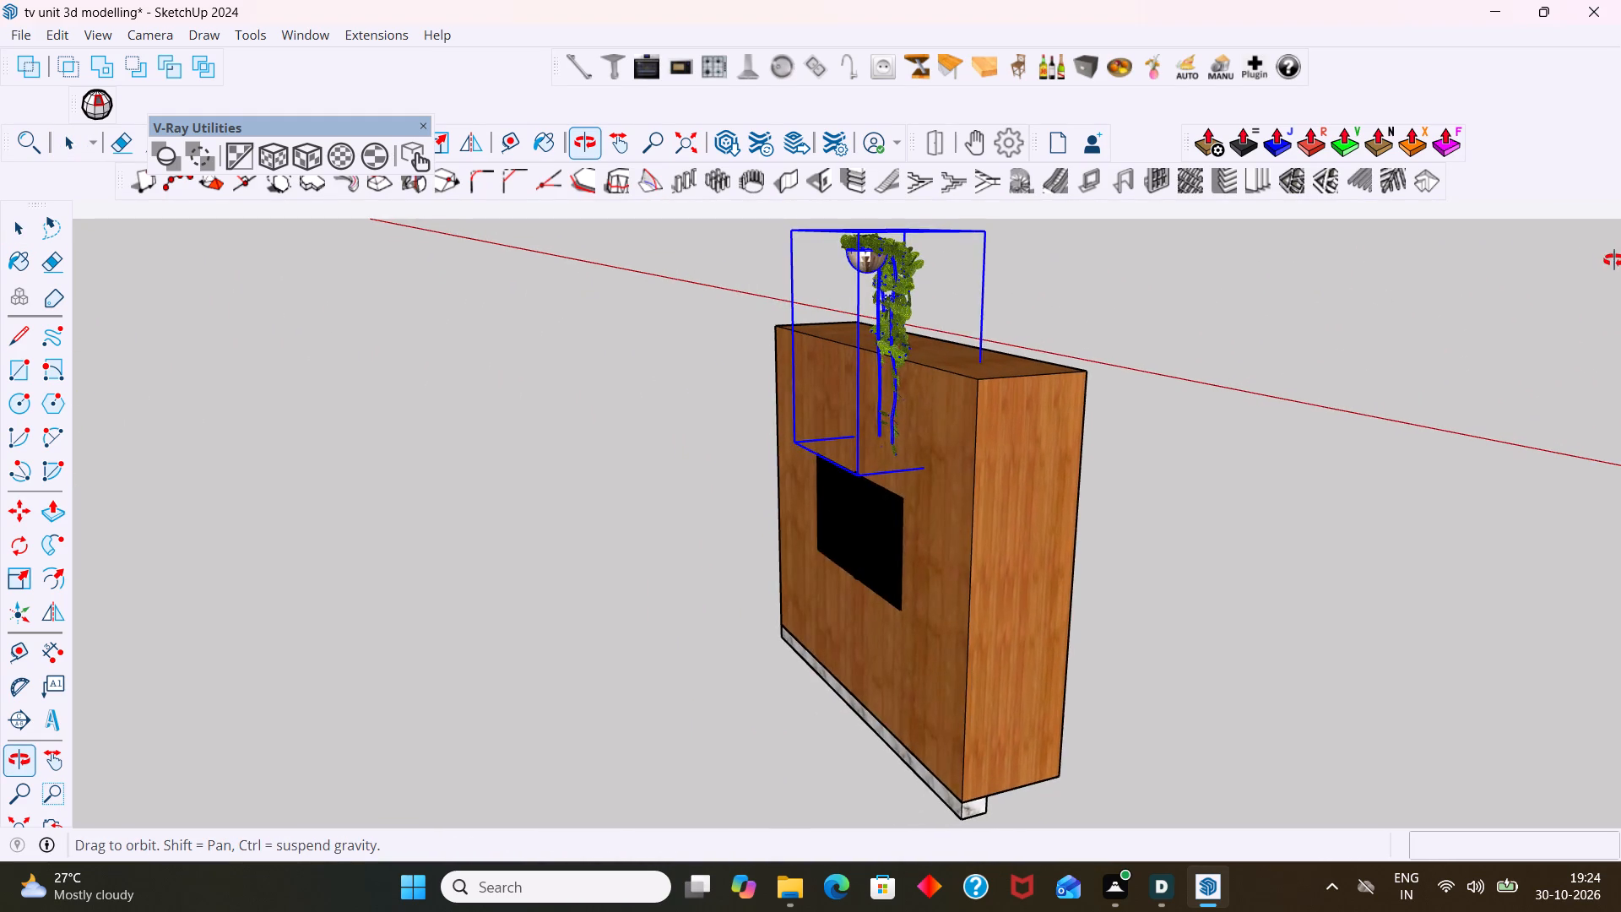
middle_drag(1614, 260, 1290, 274)
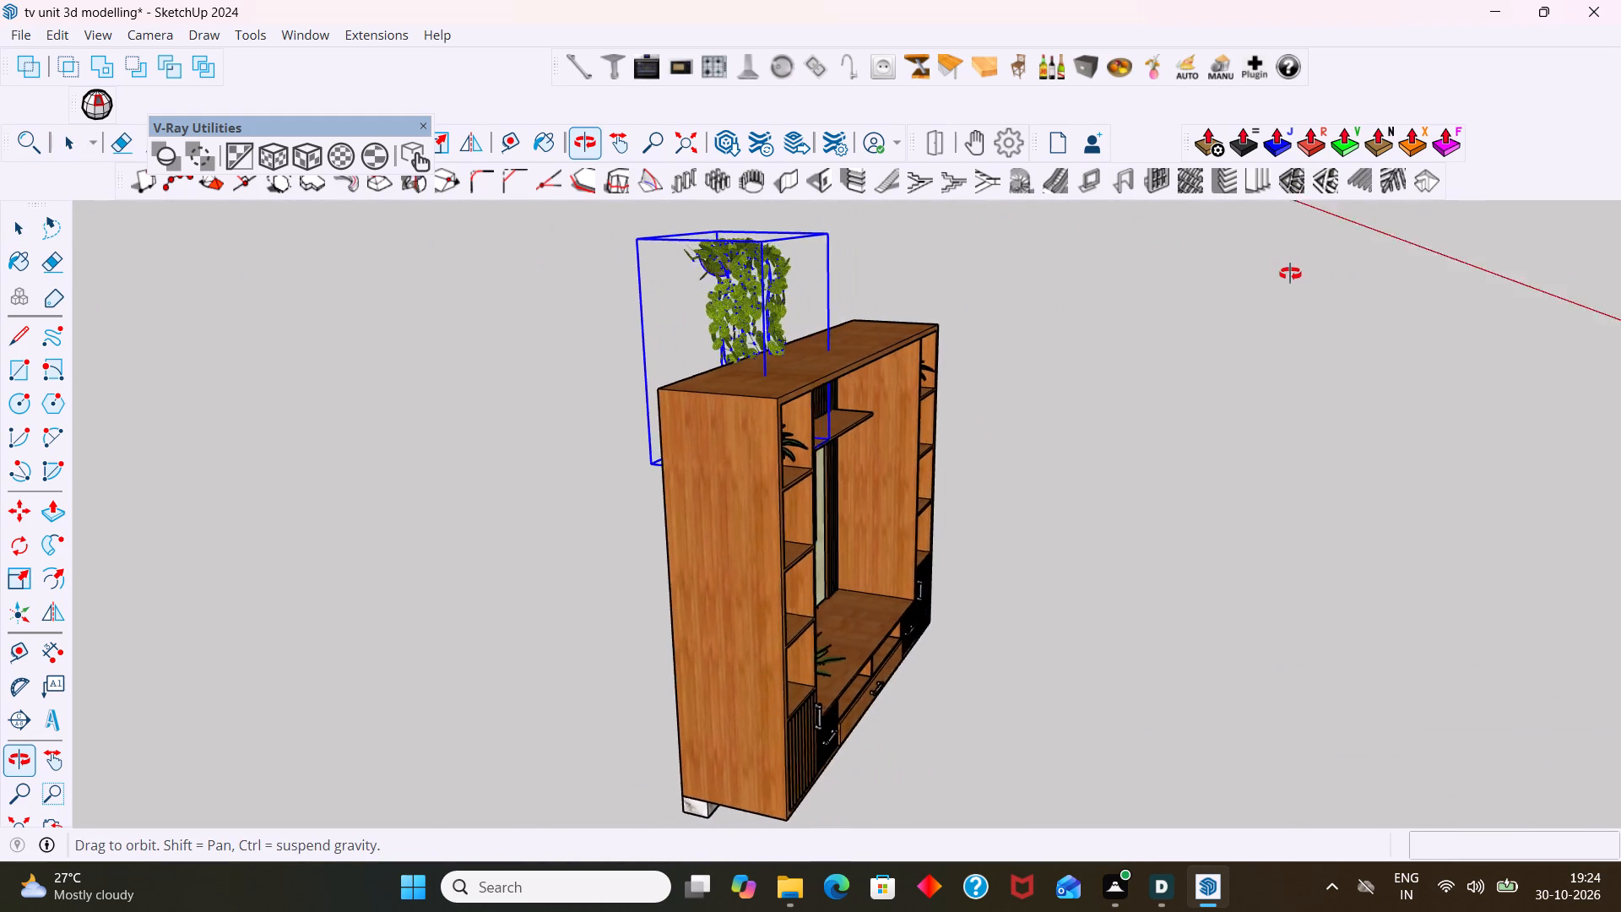
middle_drag(1290, 274, 1263, 278)
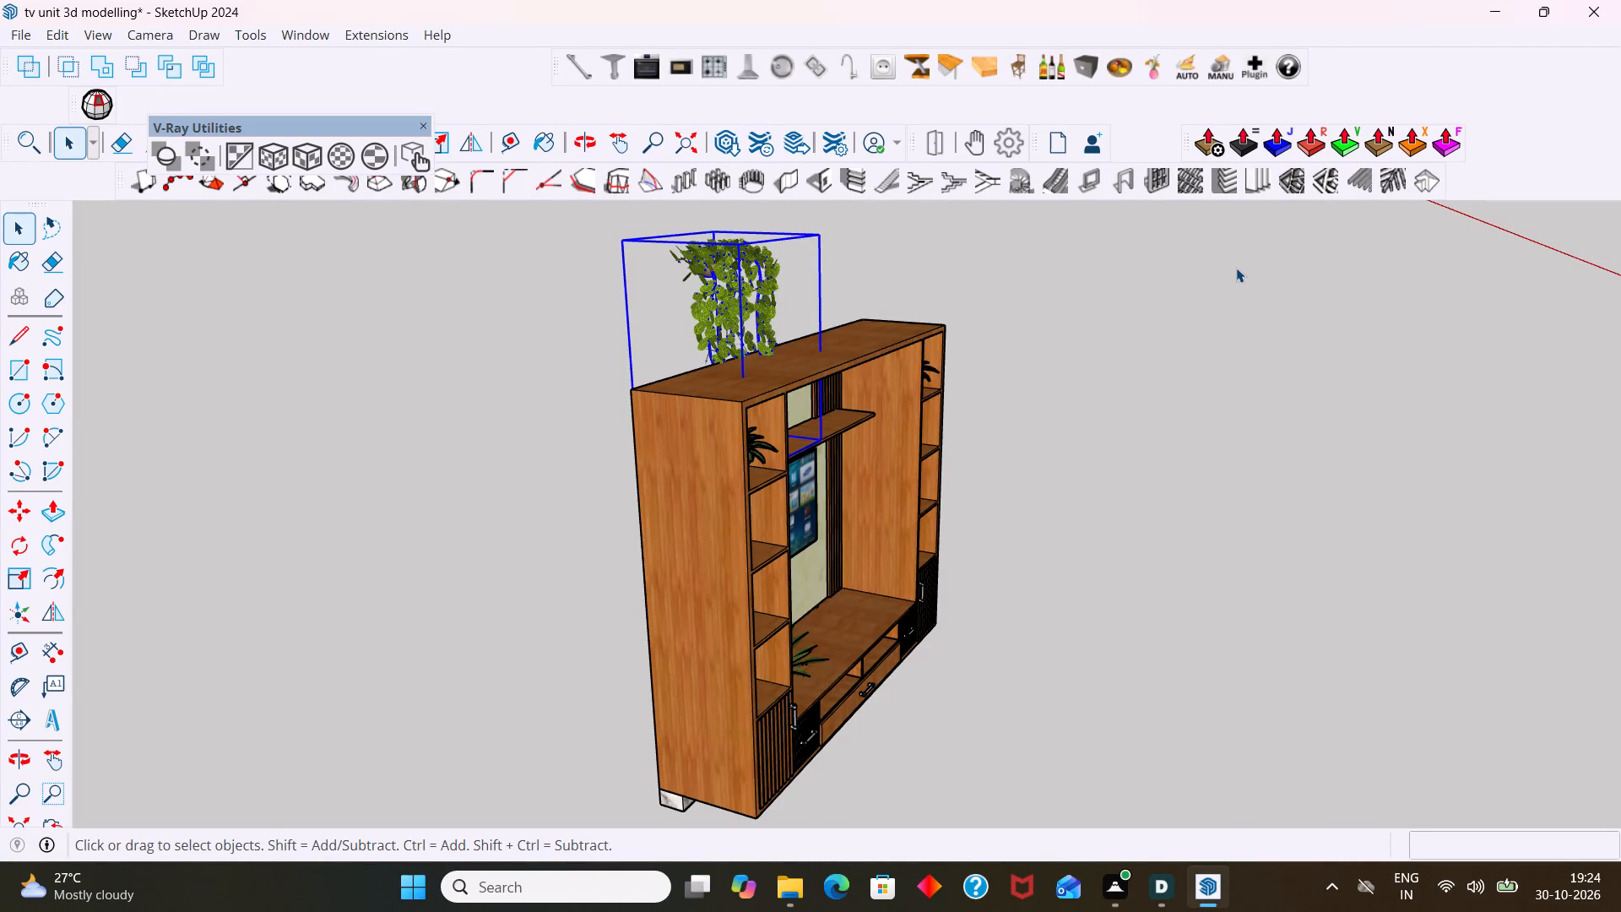
middle_drag(838, 312, 582, 216)
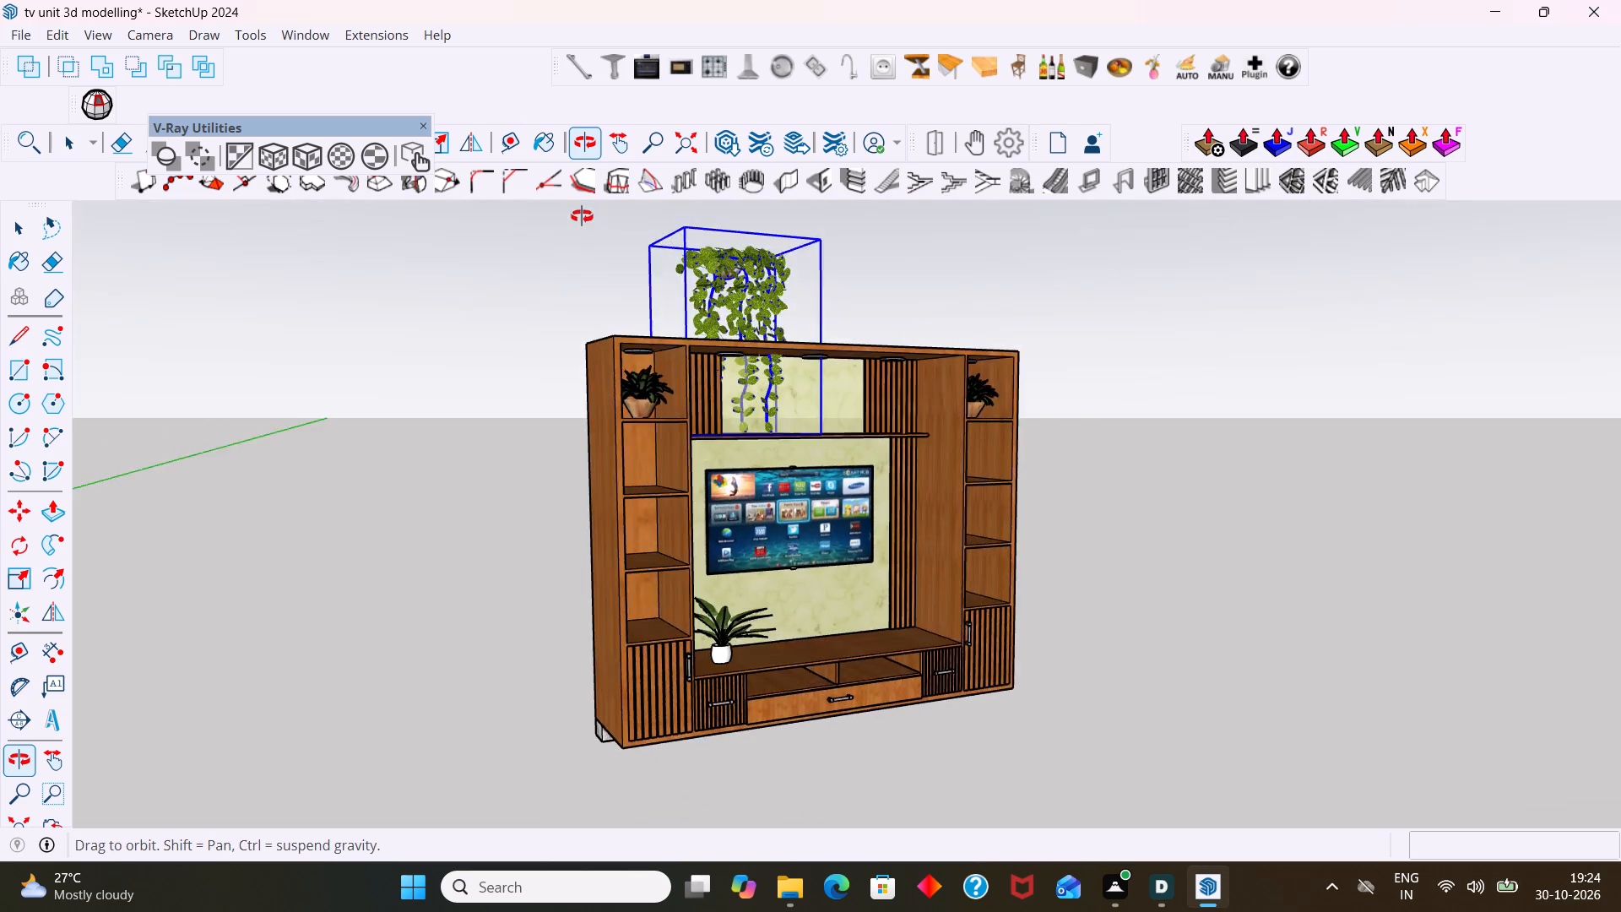
middle_drag(582, 216, 698, 268)
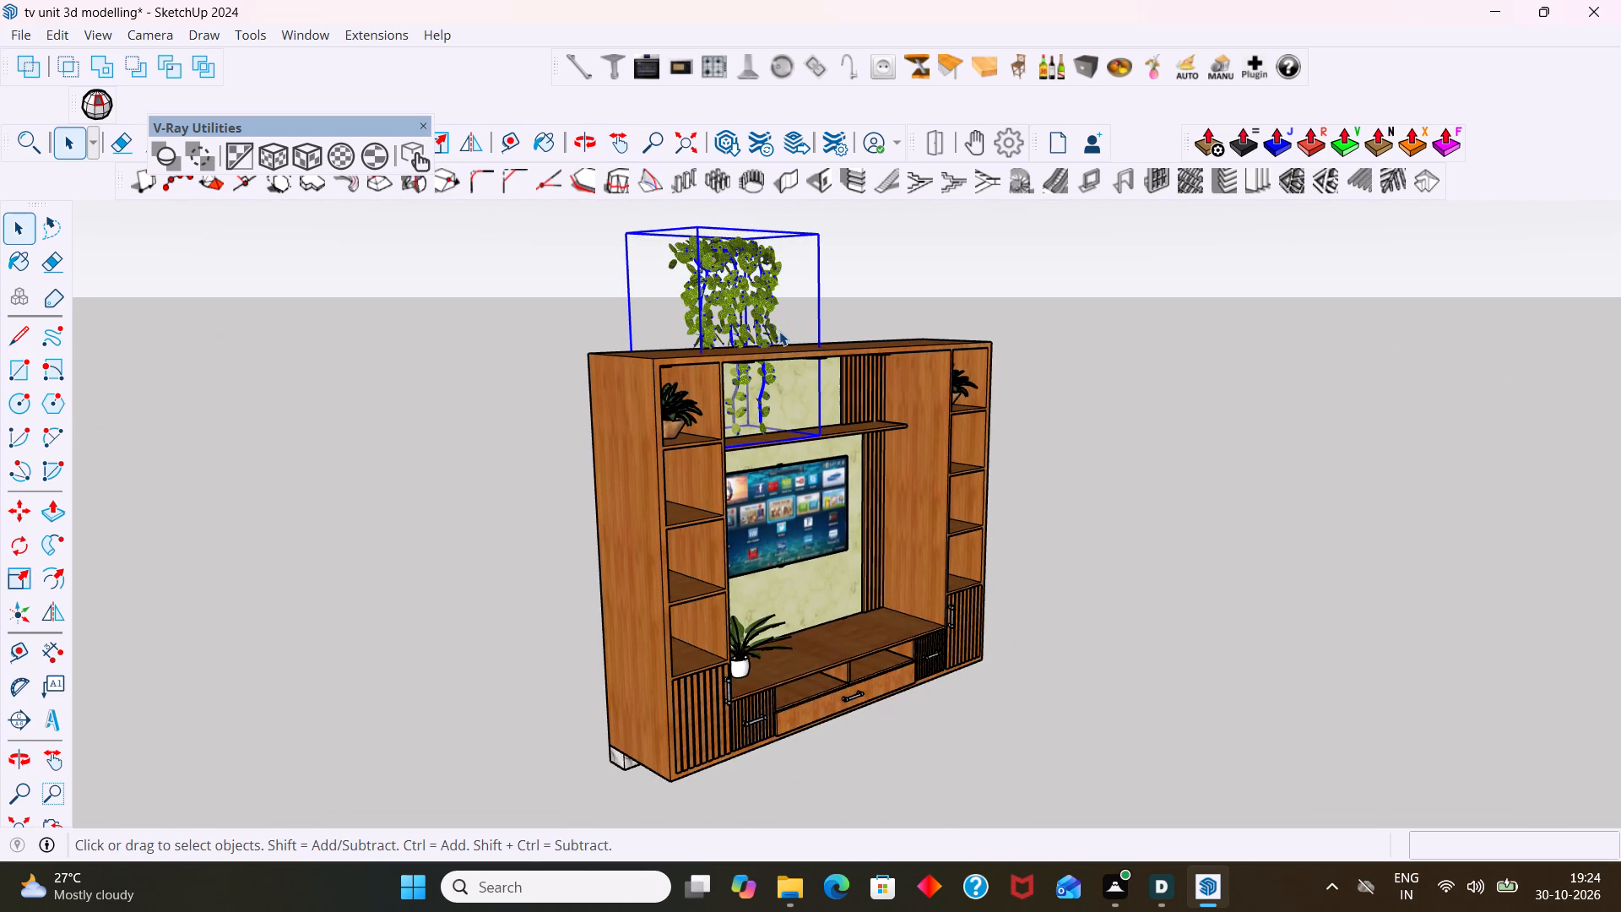
key(s)
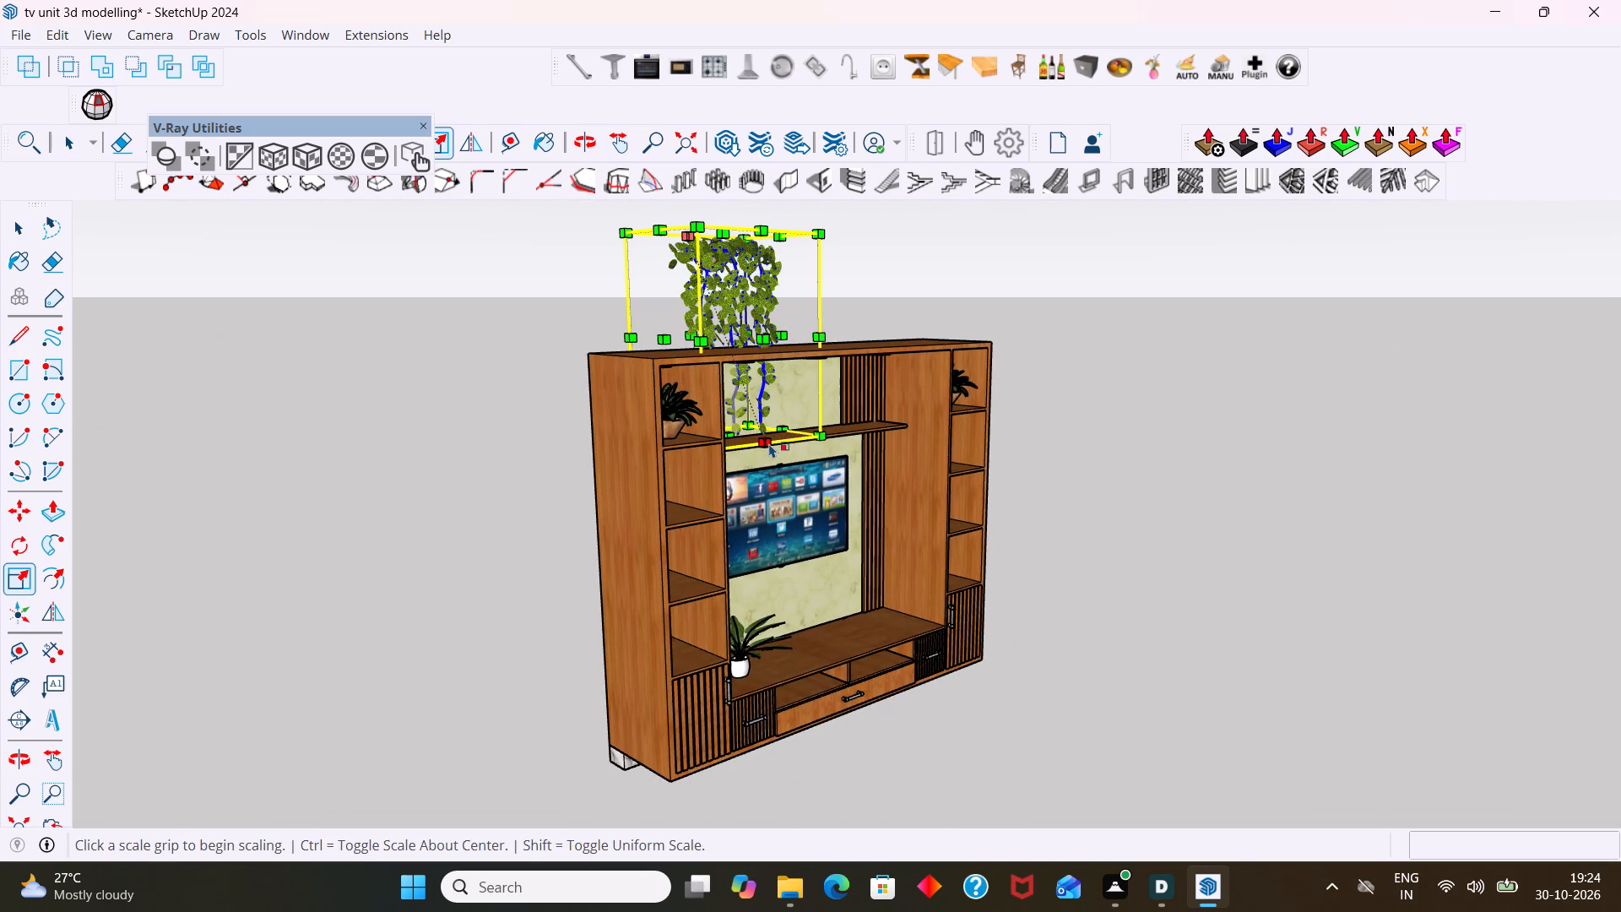
click(767, 448)
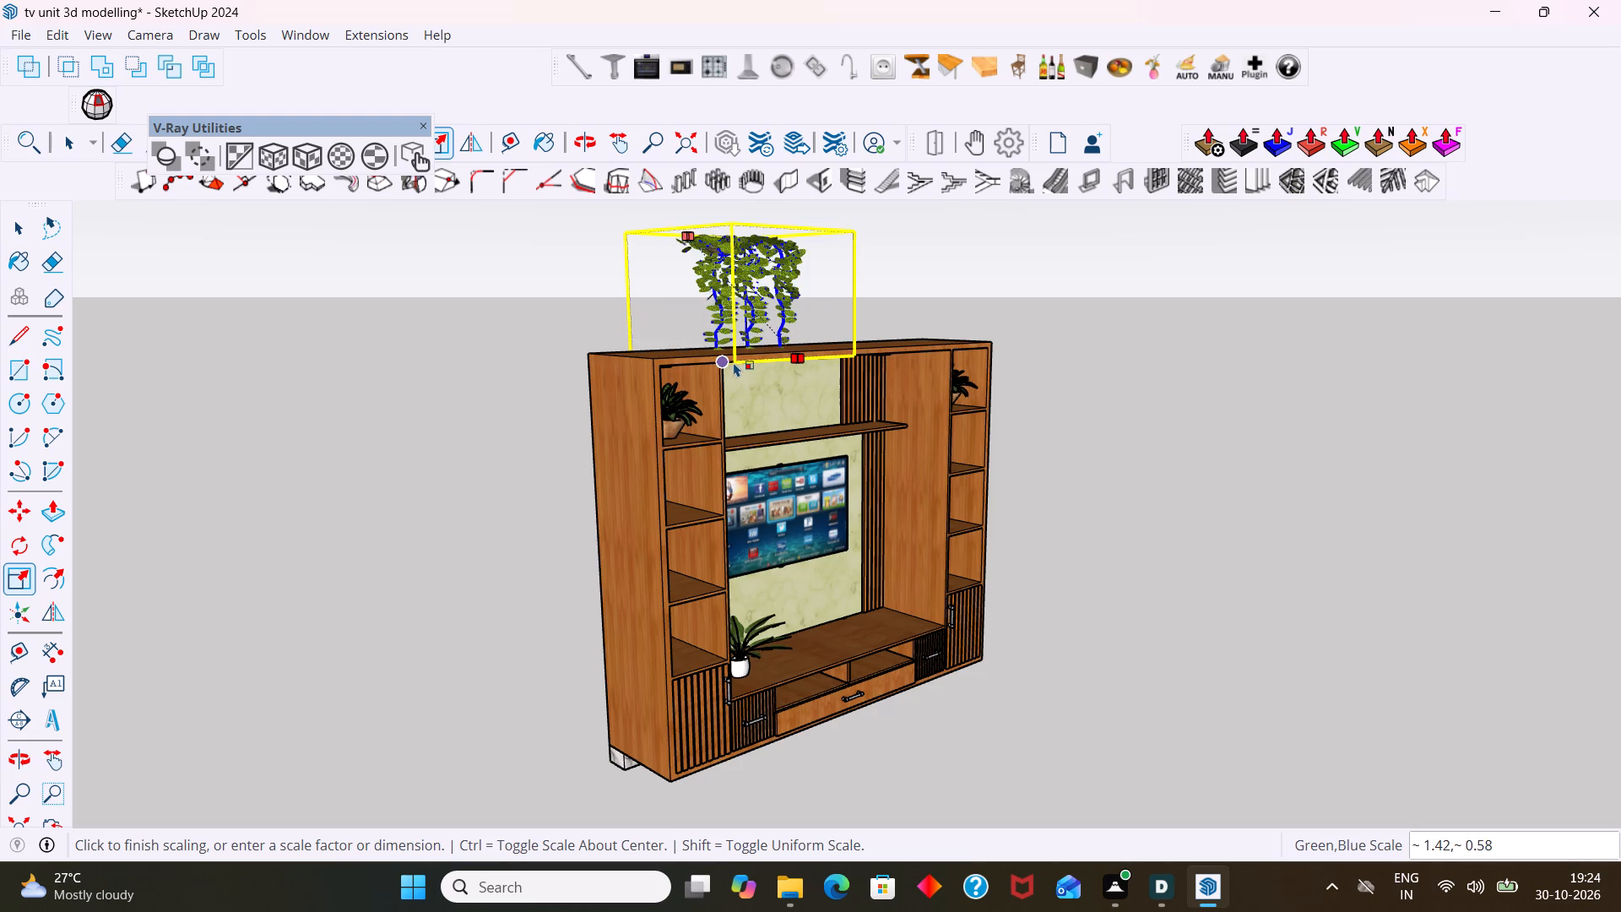
click(751, 349)
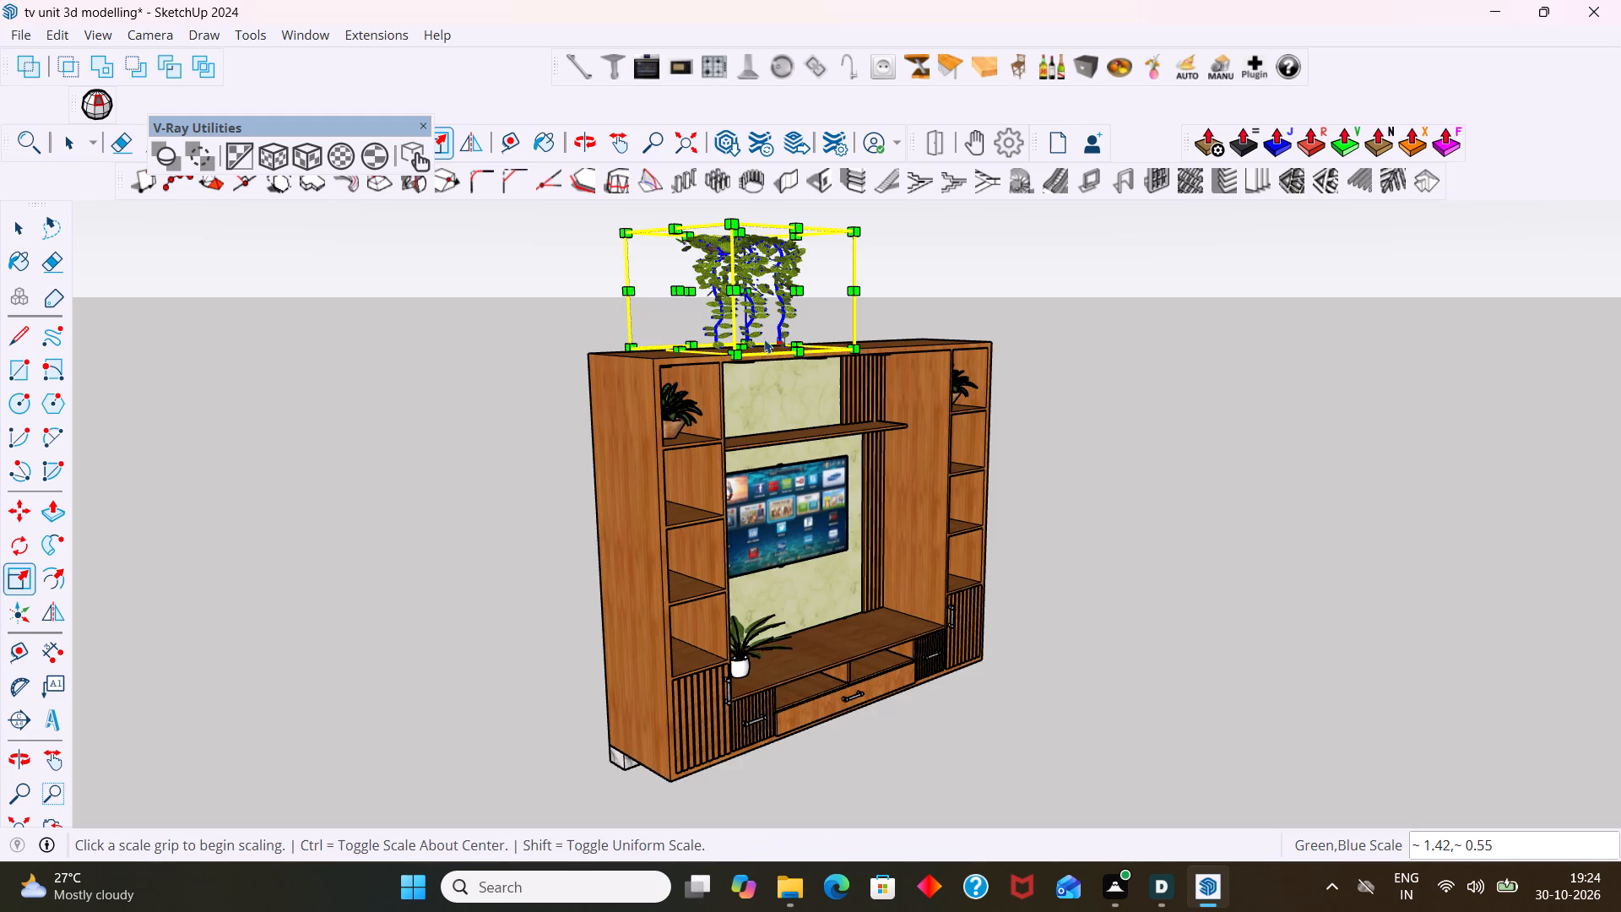
key(space)
click(1049, 262)
Move the shortened vine down about 602 mm by its lower bounding corner onto the left front corner of the shelf above the television.
scroll(951, 346, down, 1)
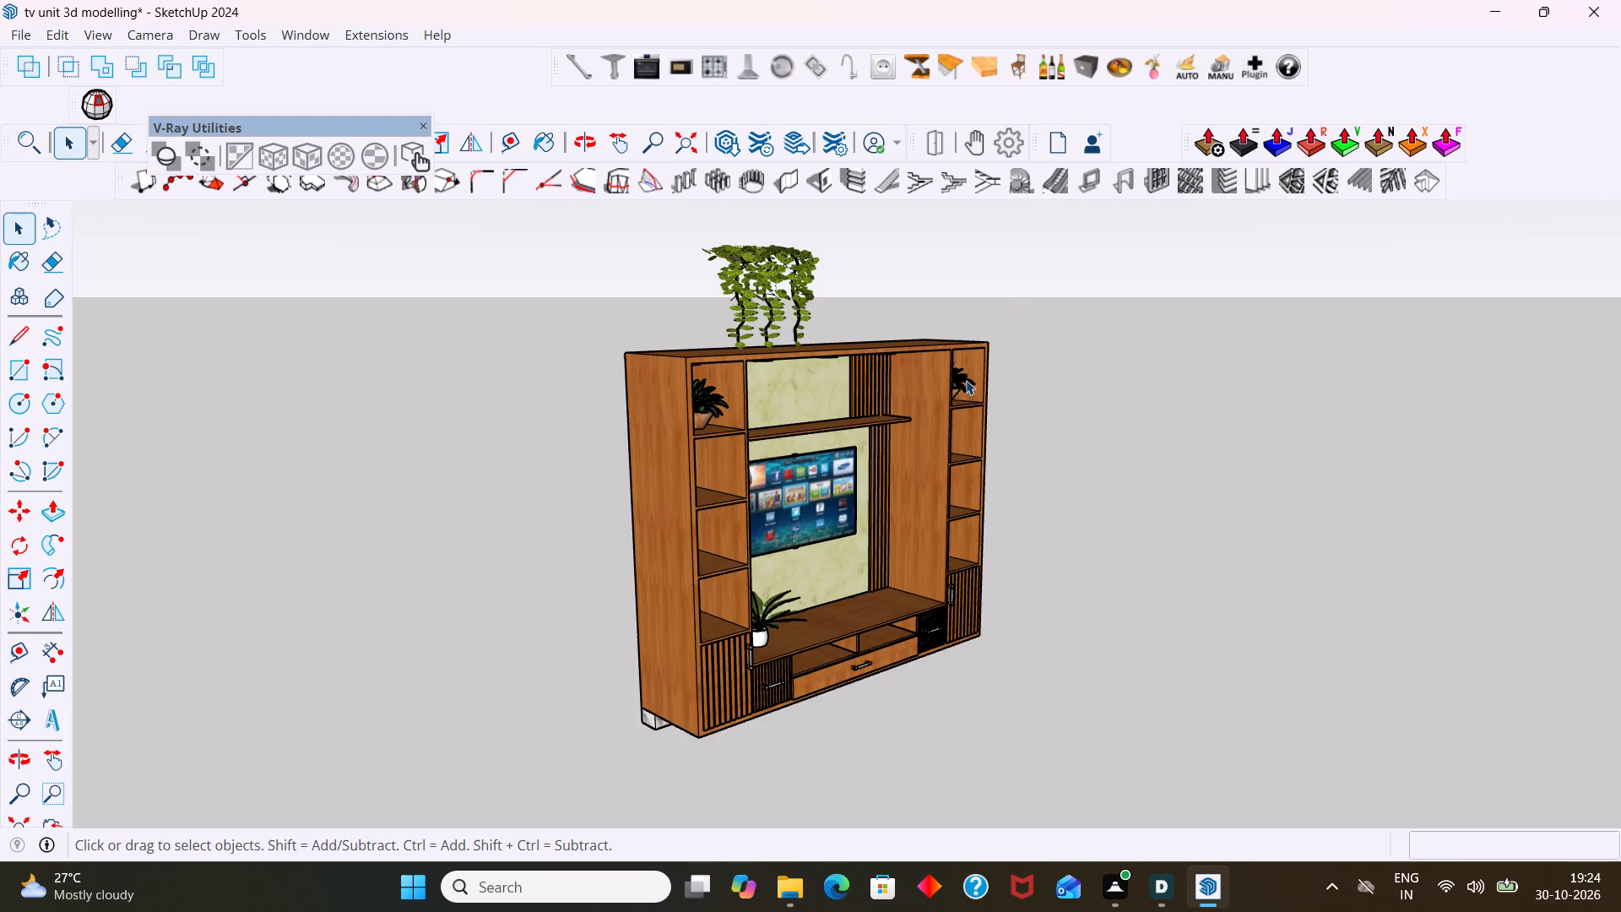
middle_drag(971, 376, 943, 554)
middle_drag(892, 469, 808, 326)
scroll(784, 377, up, 2)
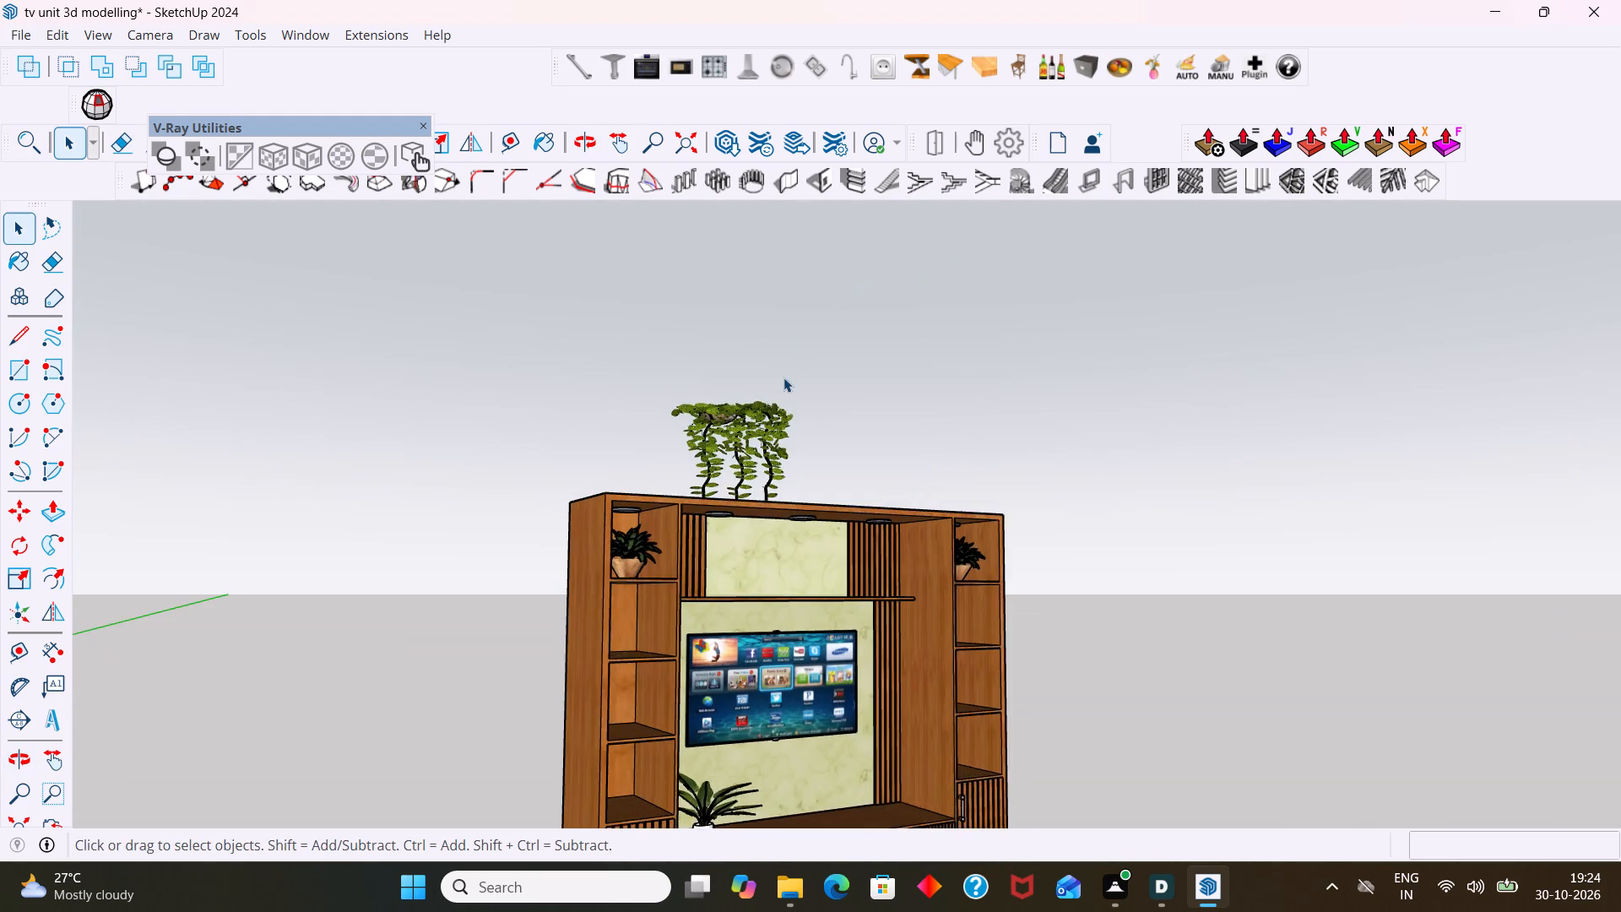
middle_drag(784, 412, 687, 445)
scroll(691, 448, up, 2)
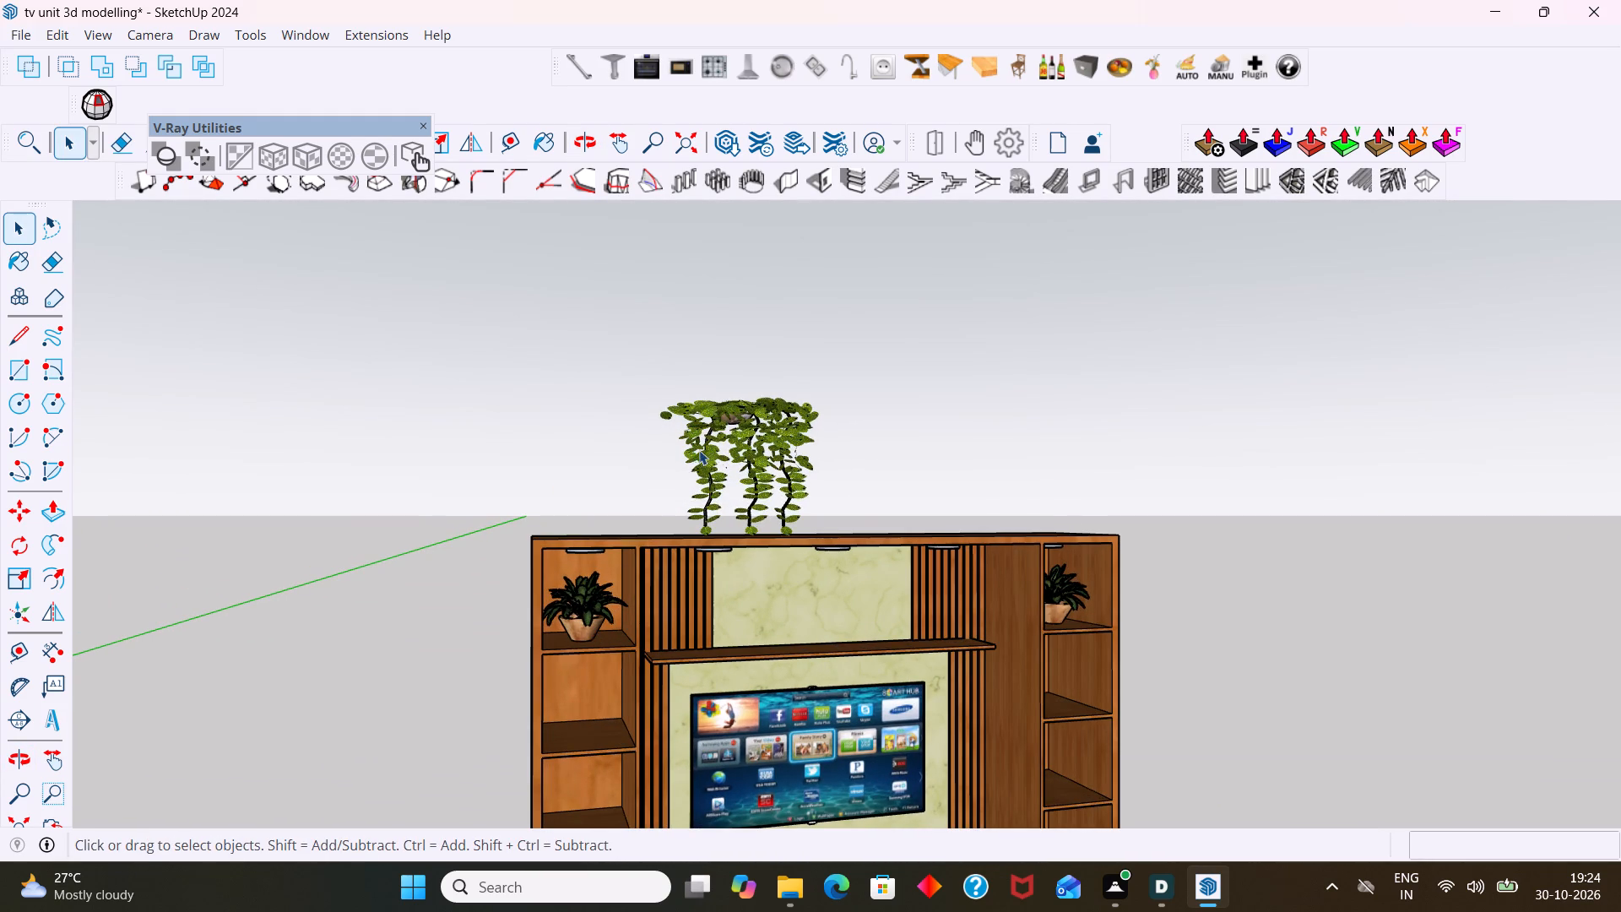
click(790, 410)
key(m)
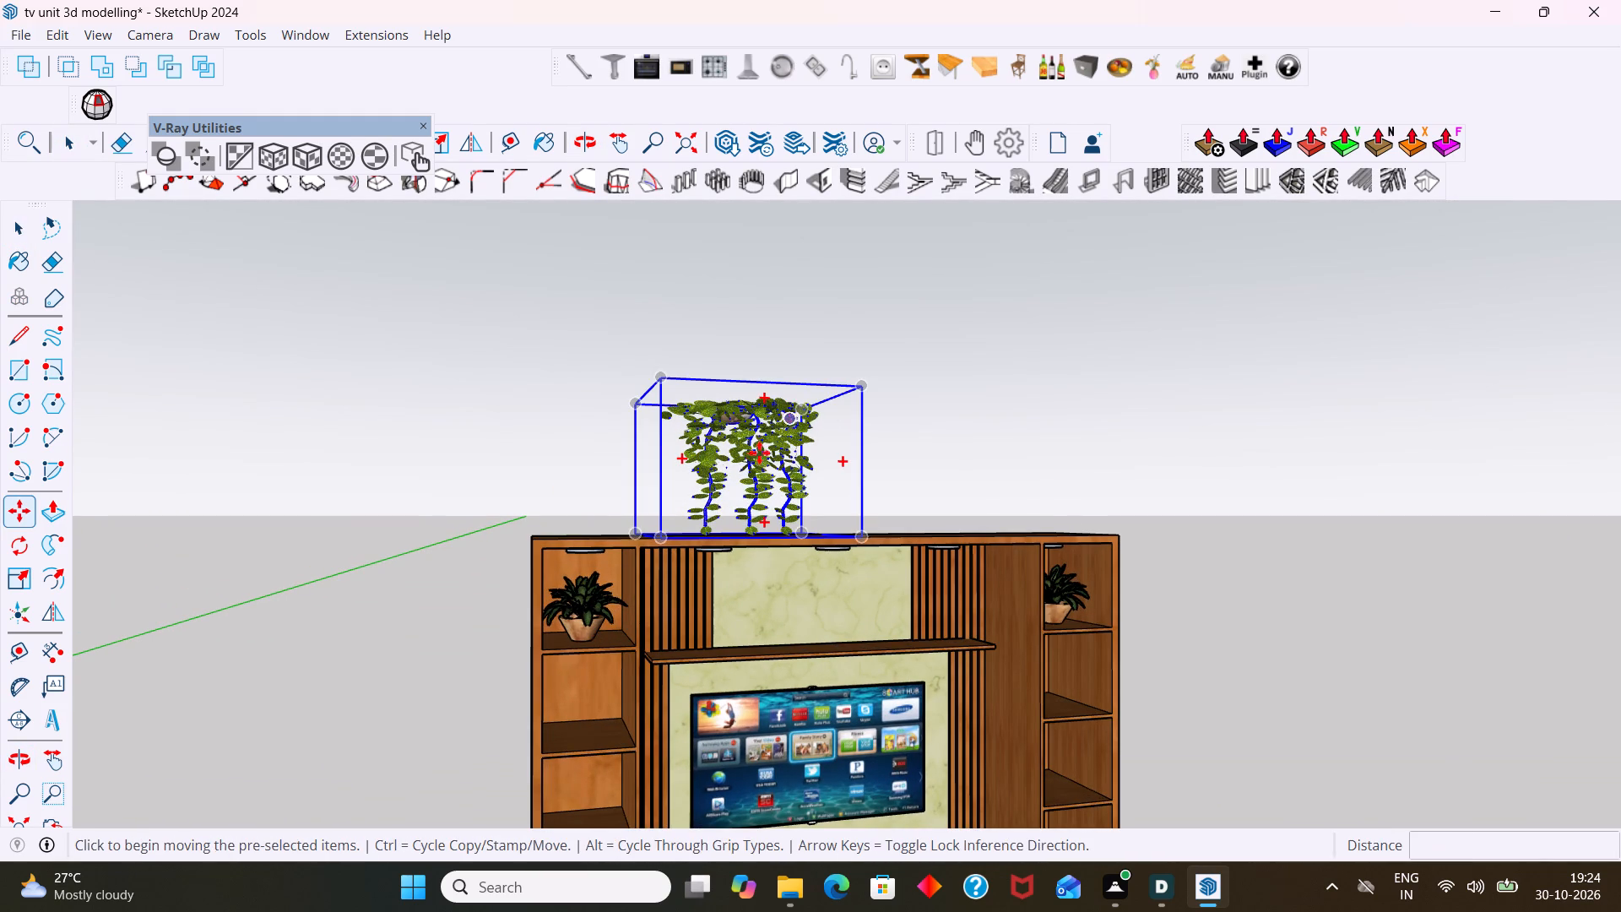
click(670, 537)
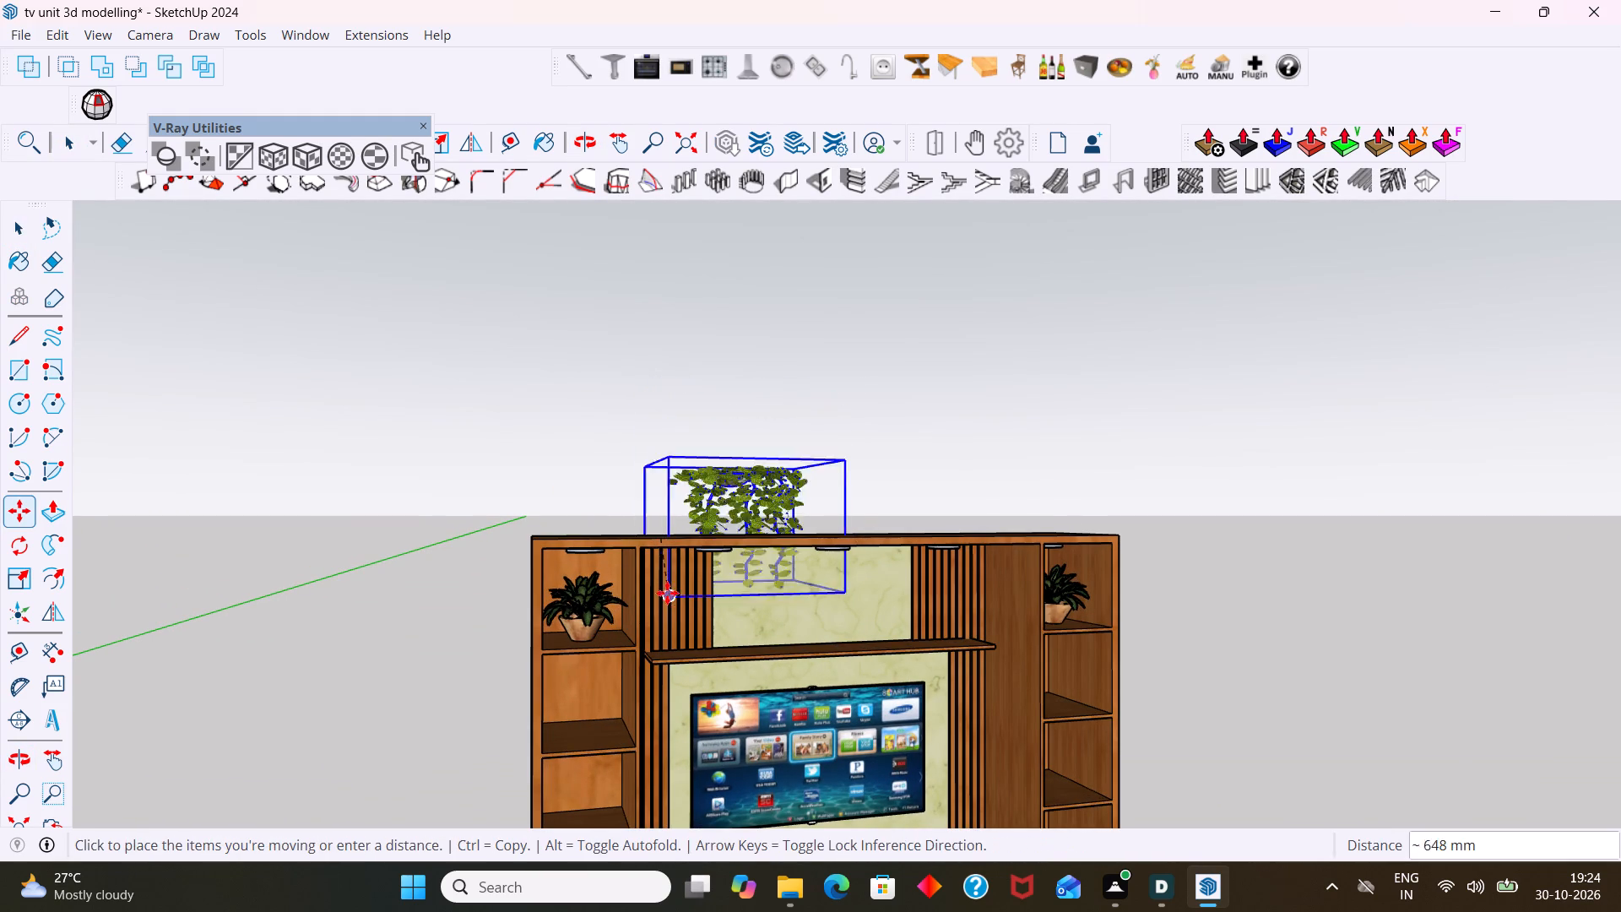
scroll(703, 708, up, 9)
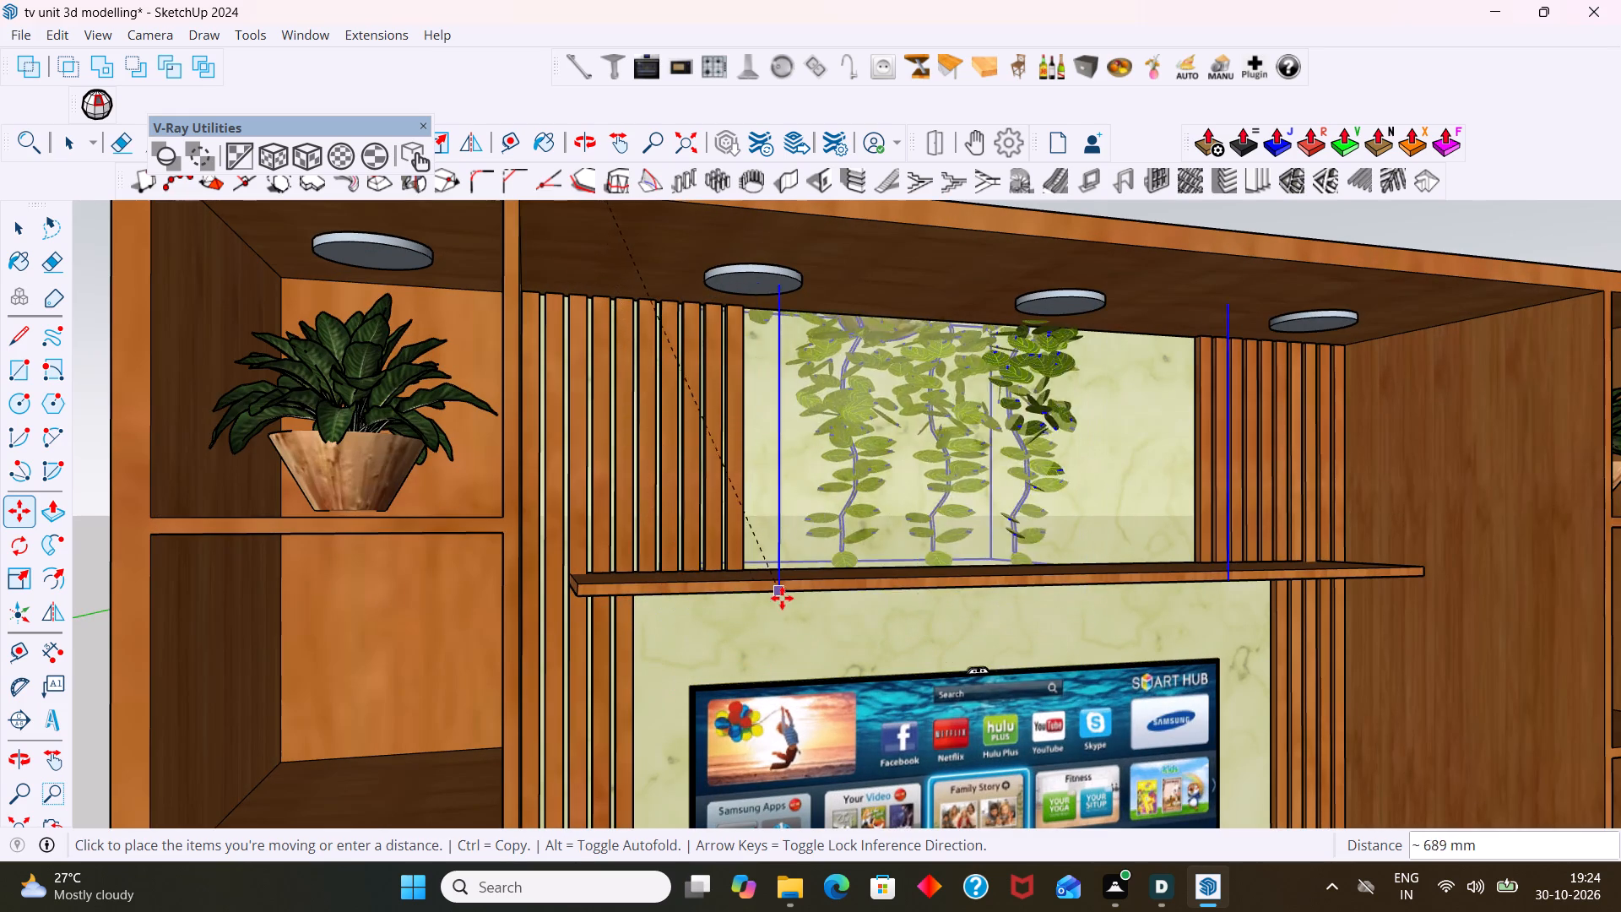
scroll(638, 672, down, 2)
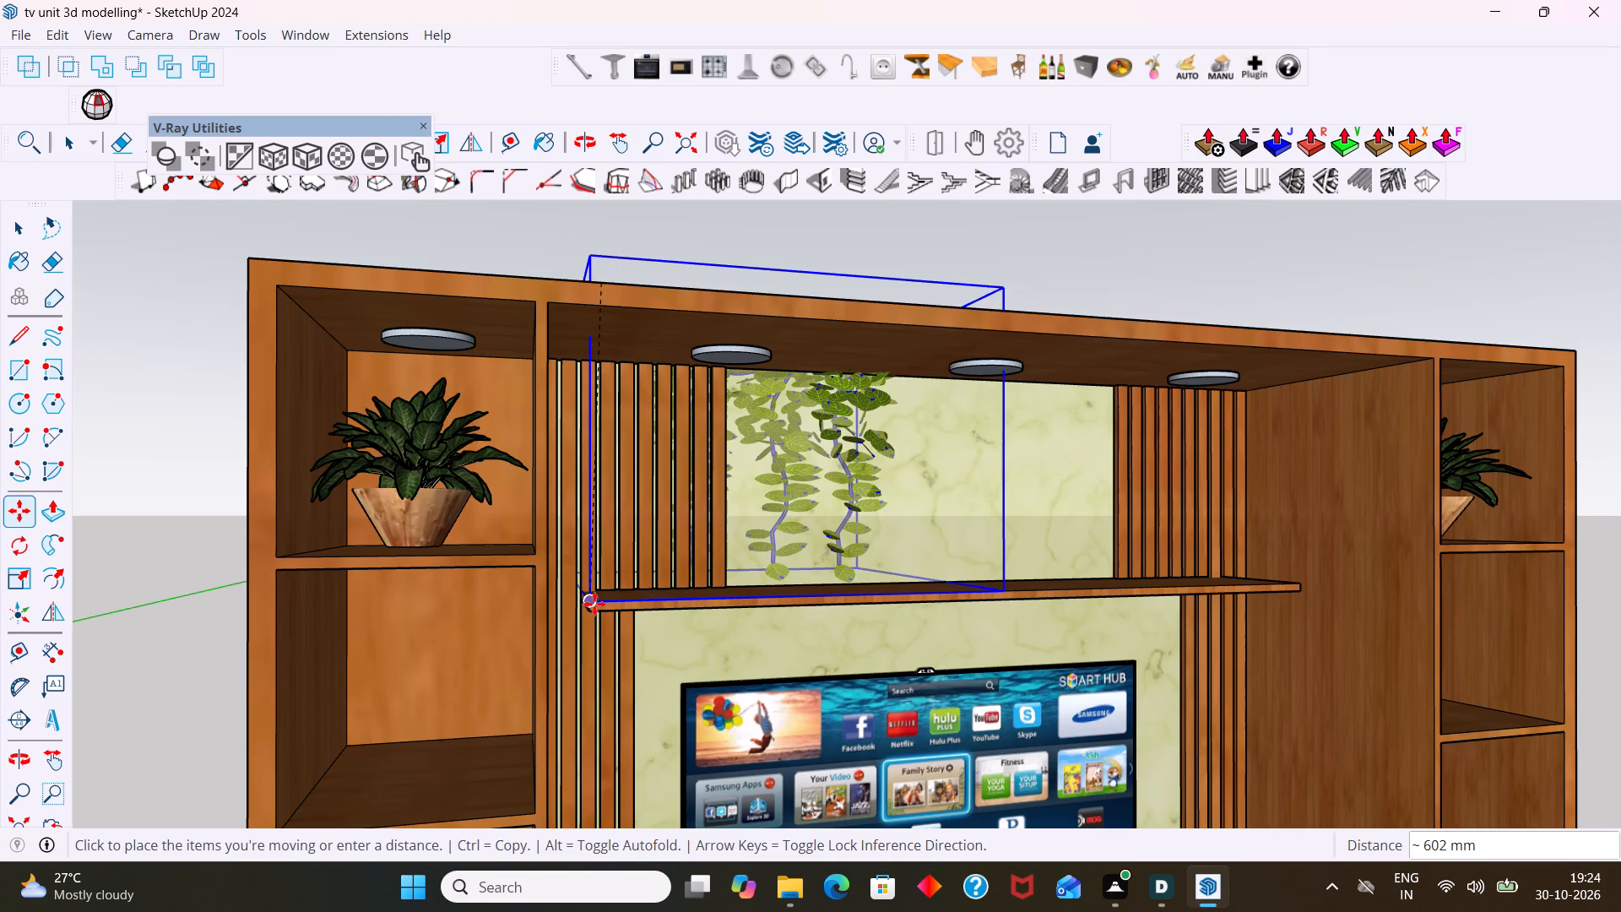
click(594, 604)
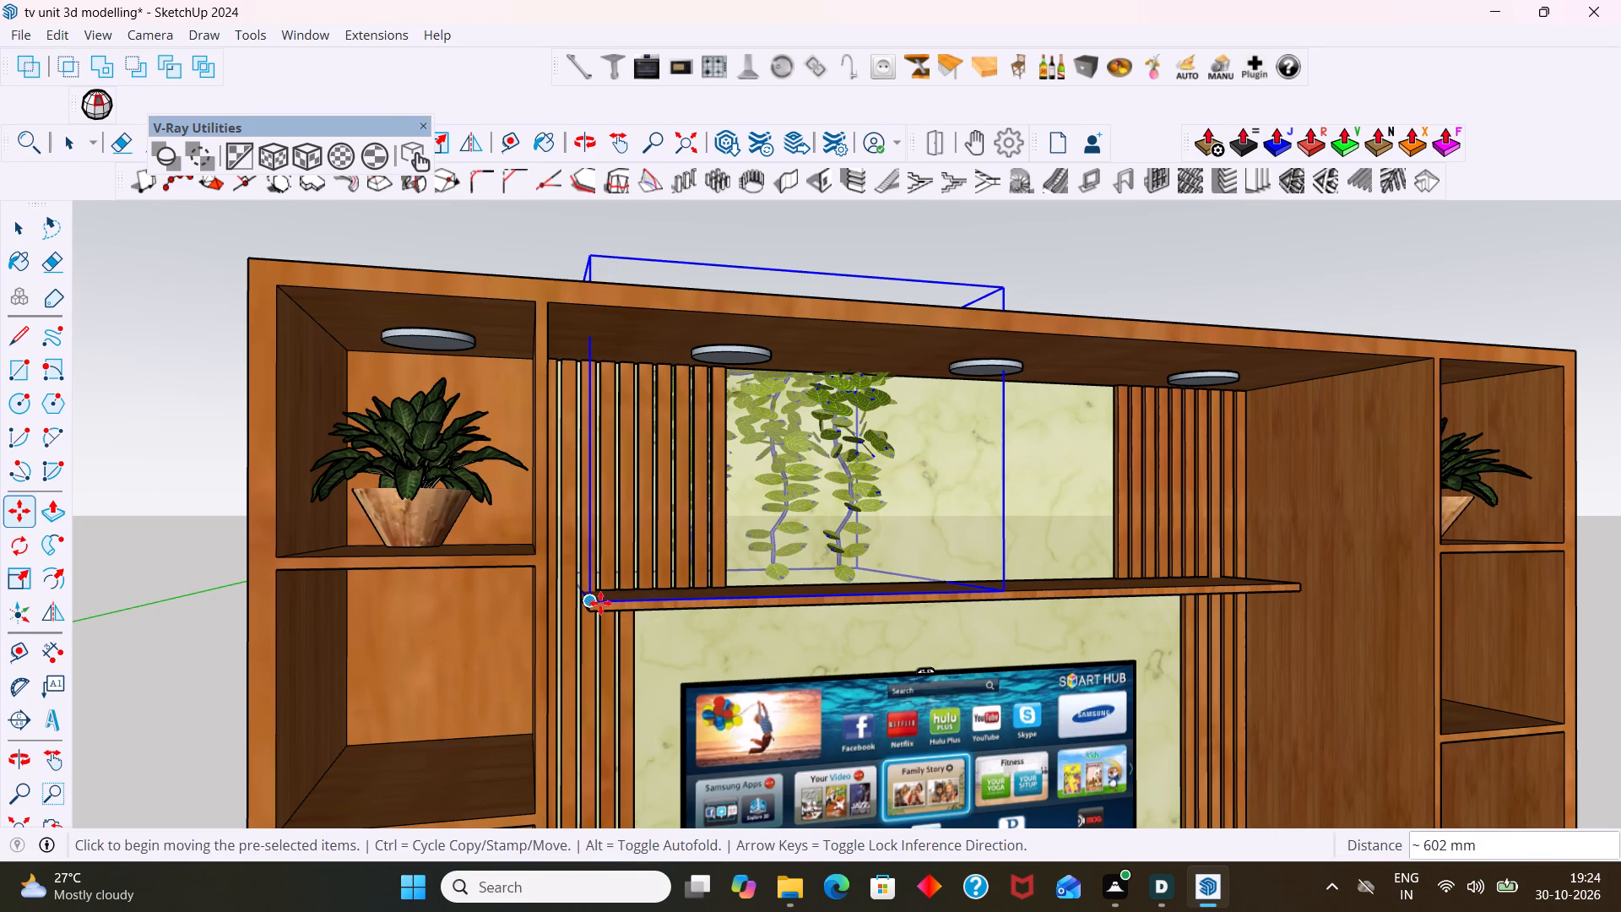
key(space)
click(1065, 285)
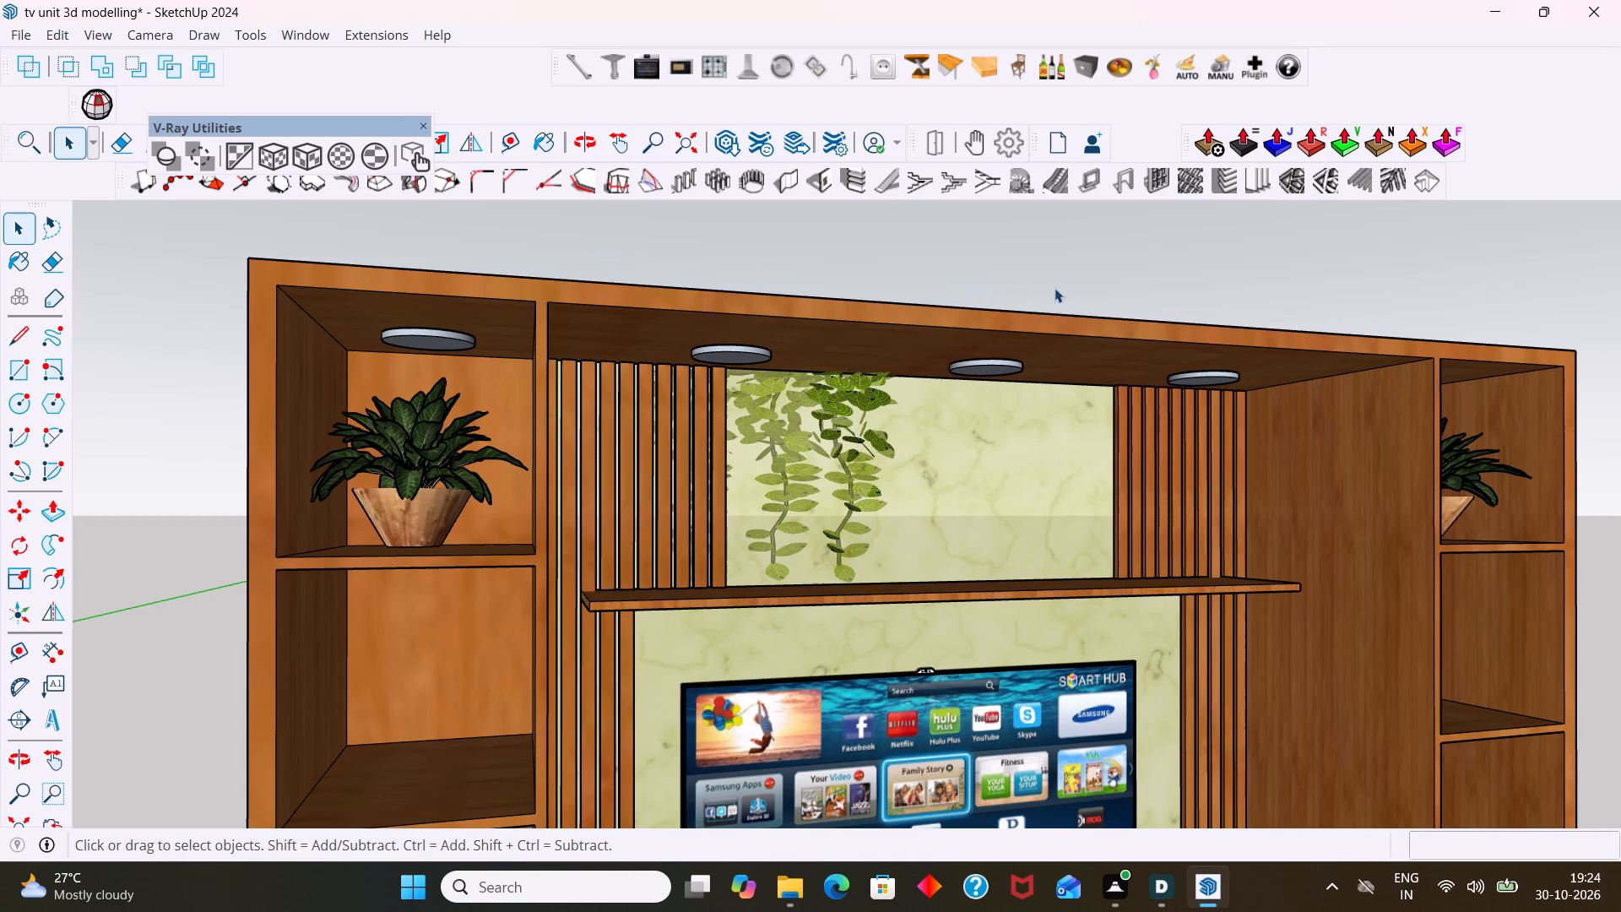
Move the vine forward about 817 mm by its rear lower bounding corner so it hangs in front of the shelf's left end.
middle_drag(966, 500, 1598, 585)
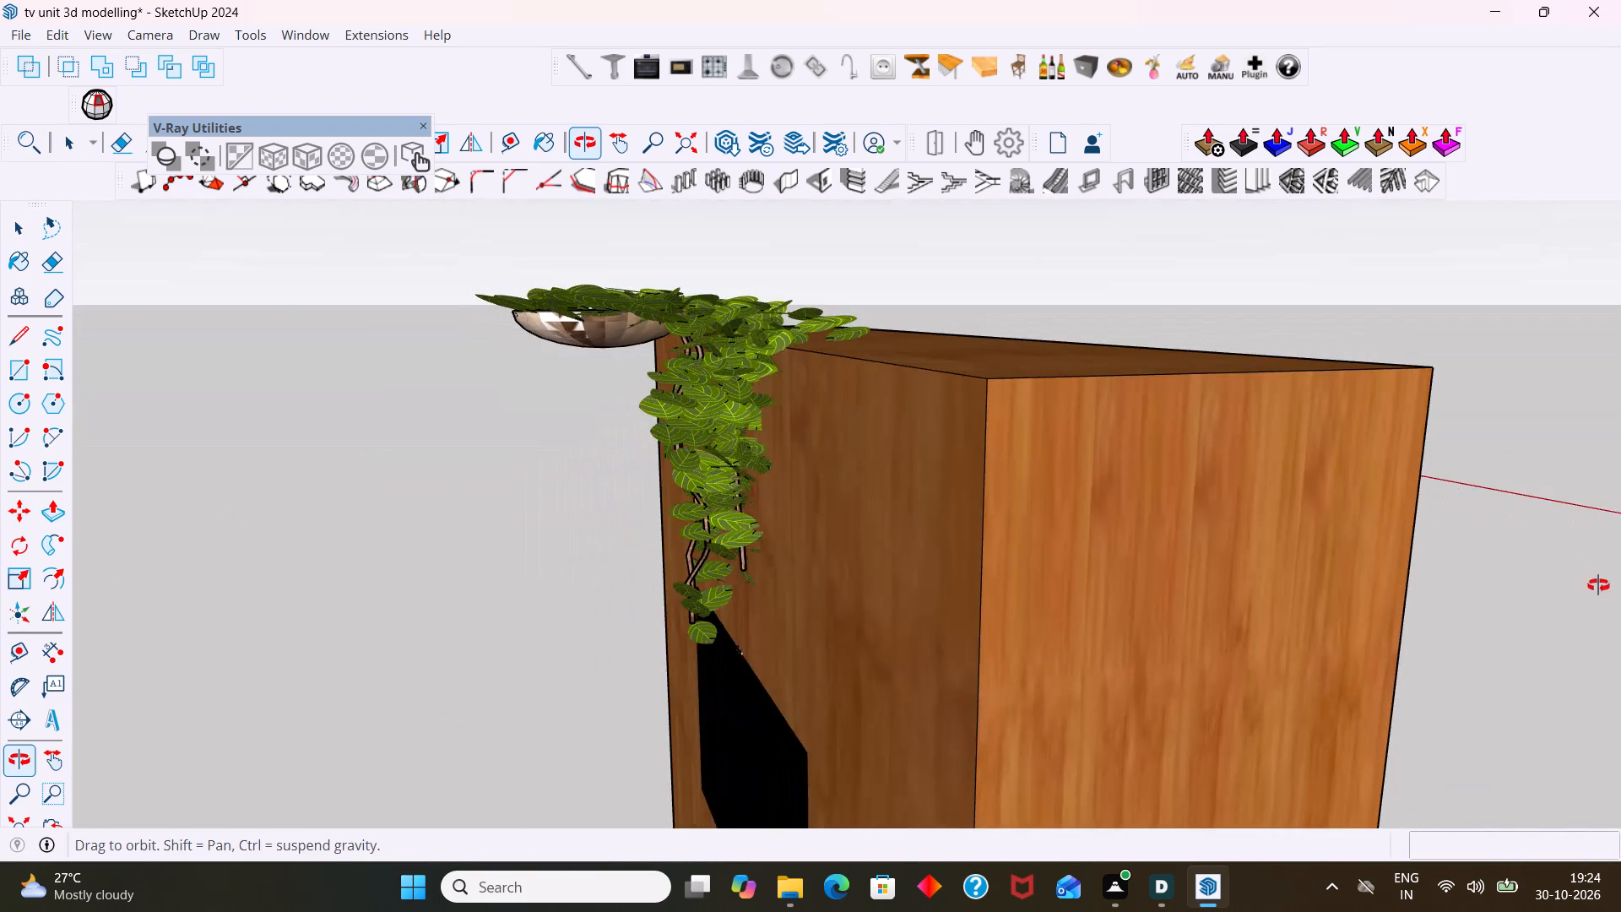
middle_drag(1598, 585, 1602, 585)
click(645, 312)
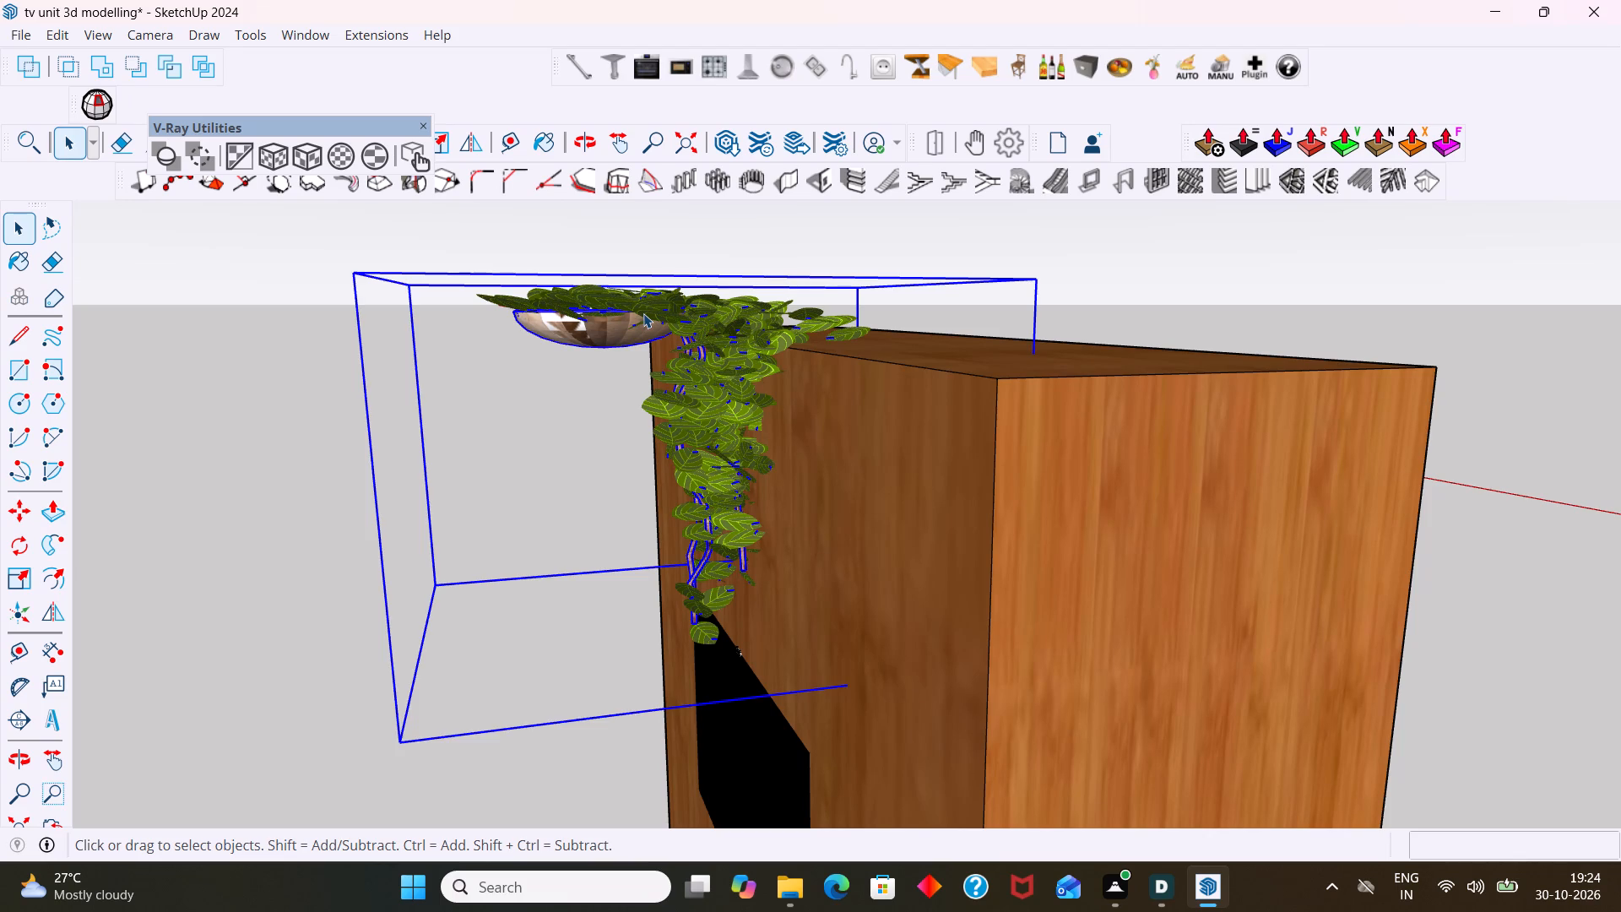
key(m)
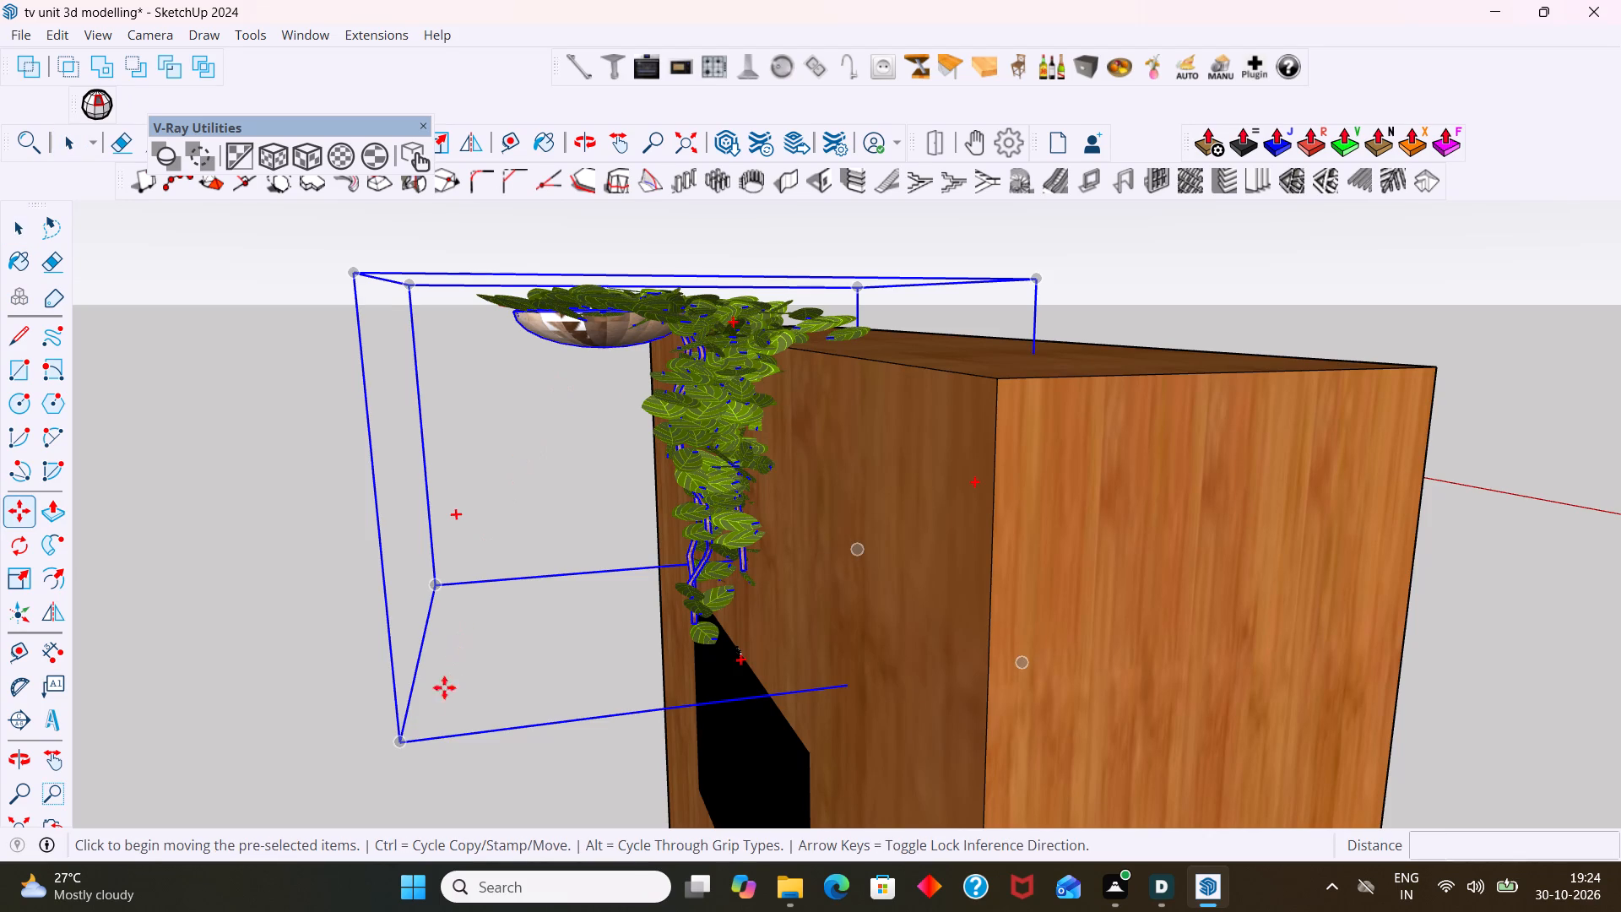
click(402, 741)
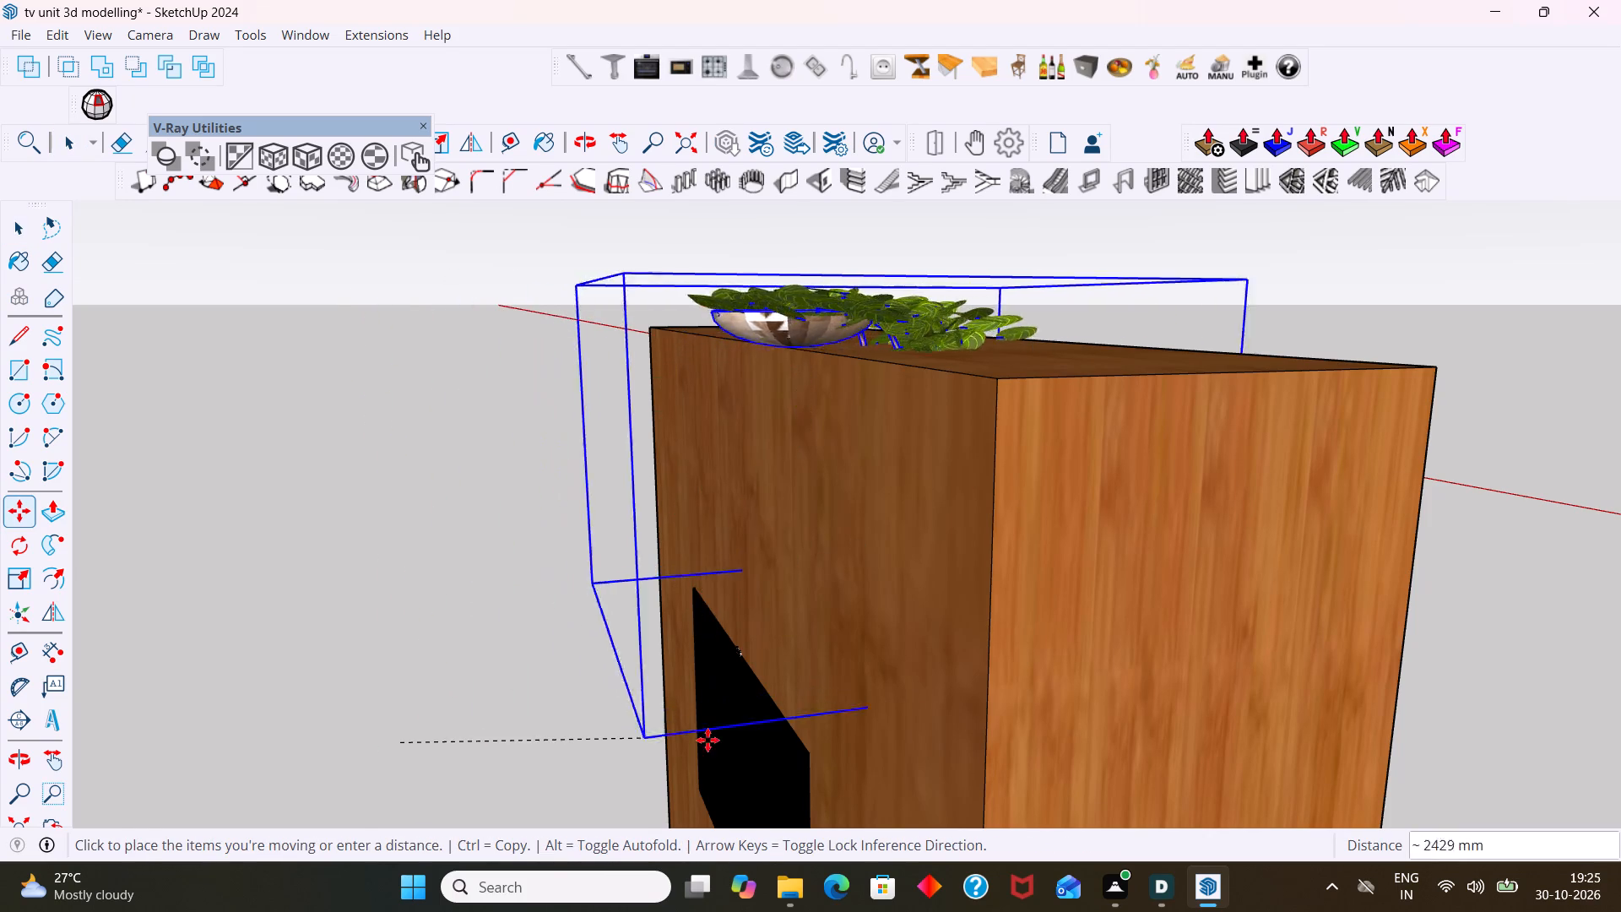
scroll(799, 736, down, 3)
scroll(1042, 689, down, 2)
shift+middle_drag(1087, 627, 1065, 594)
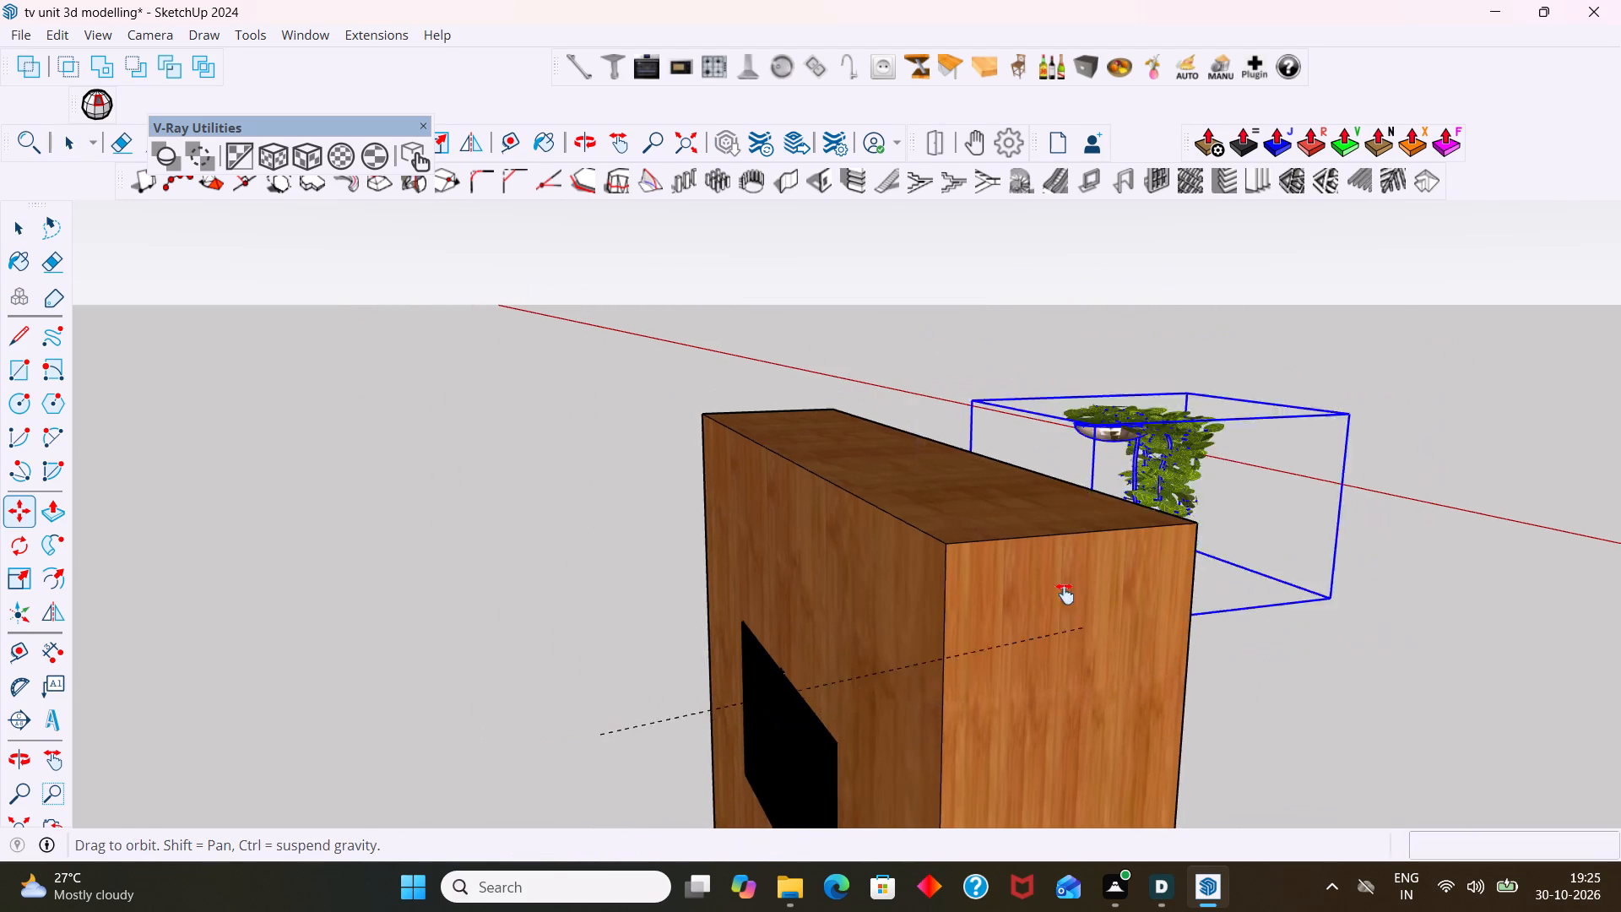
shift+middle_drag(1065, 594, 795, 370)
scroll(839, 418, down, 2)
middle_drag(919, 473, 510, 551)
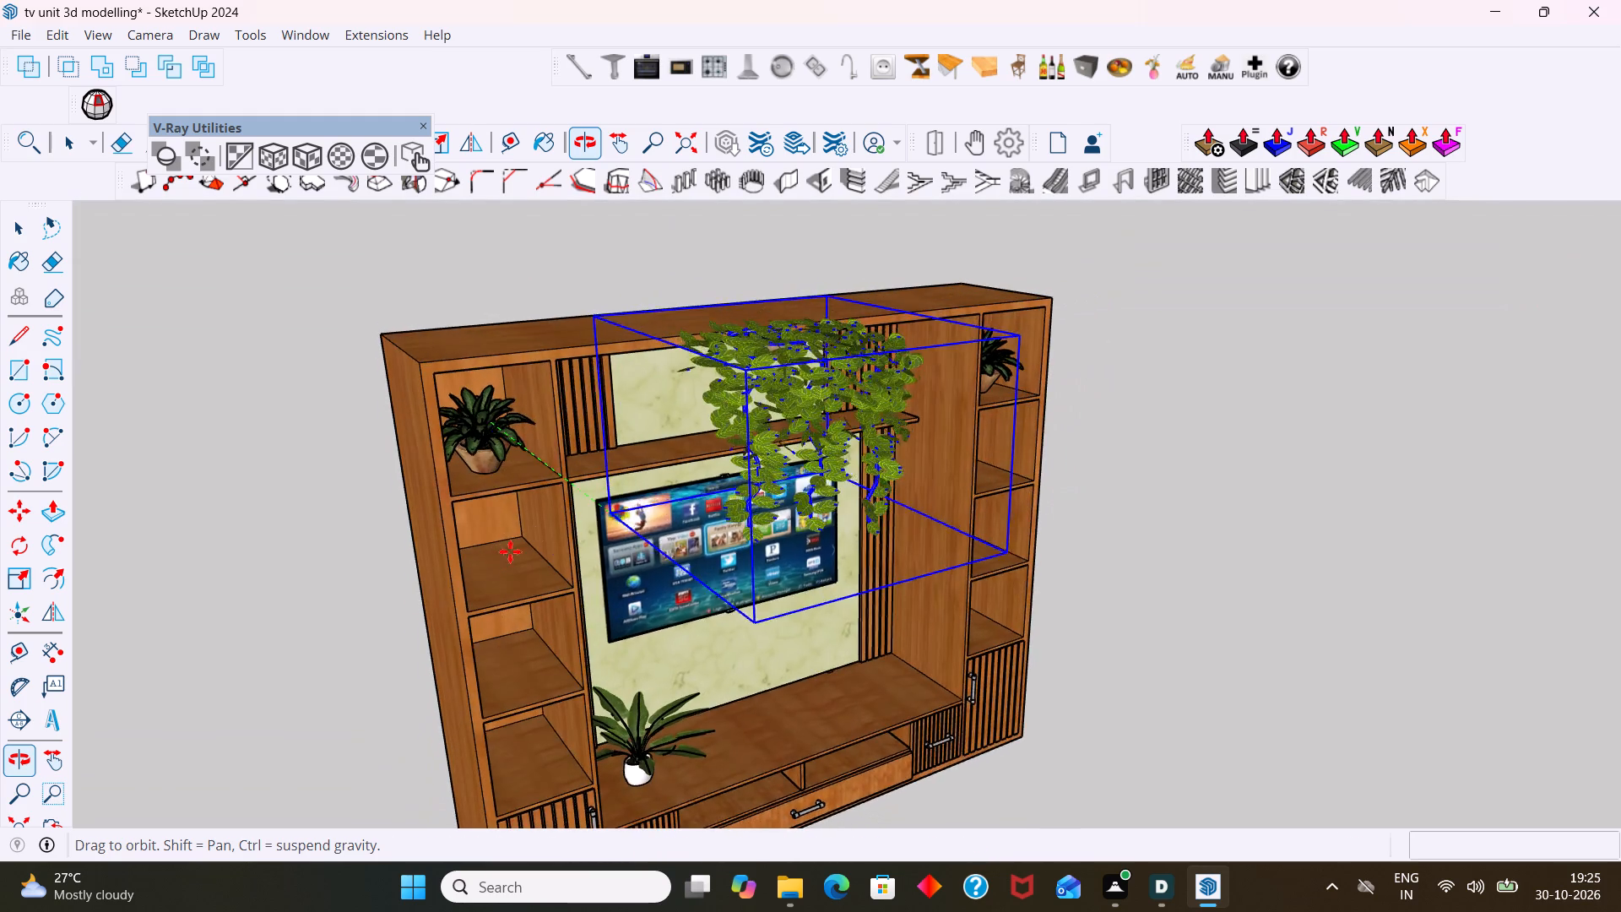
middle_drag(510, 551, 501, 559)
scroll(542, 535, up, 9)
scroll(726, 387, up, 1)
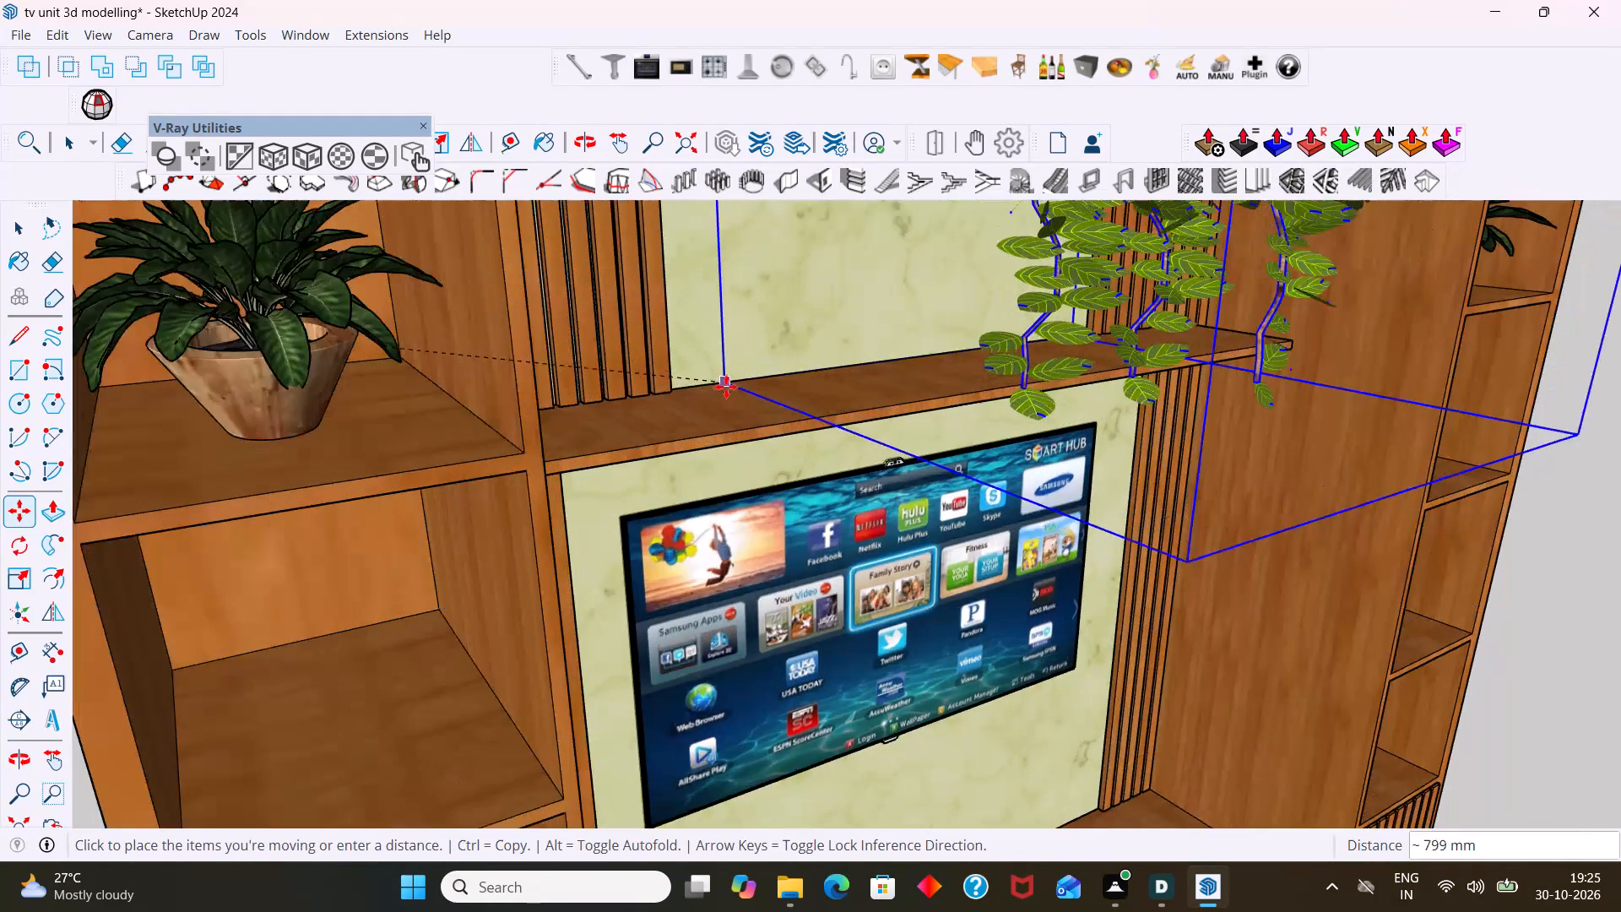
middle_drag(724, 398, 1275, 363)
scroll(1278, 363, down, 6)
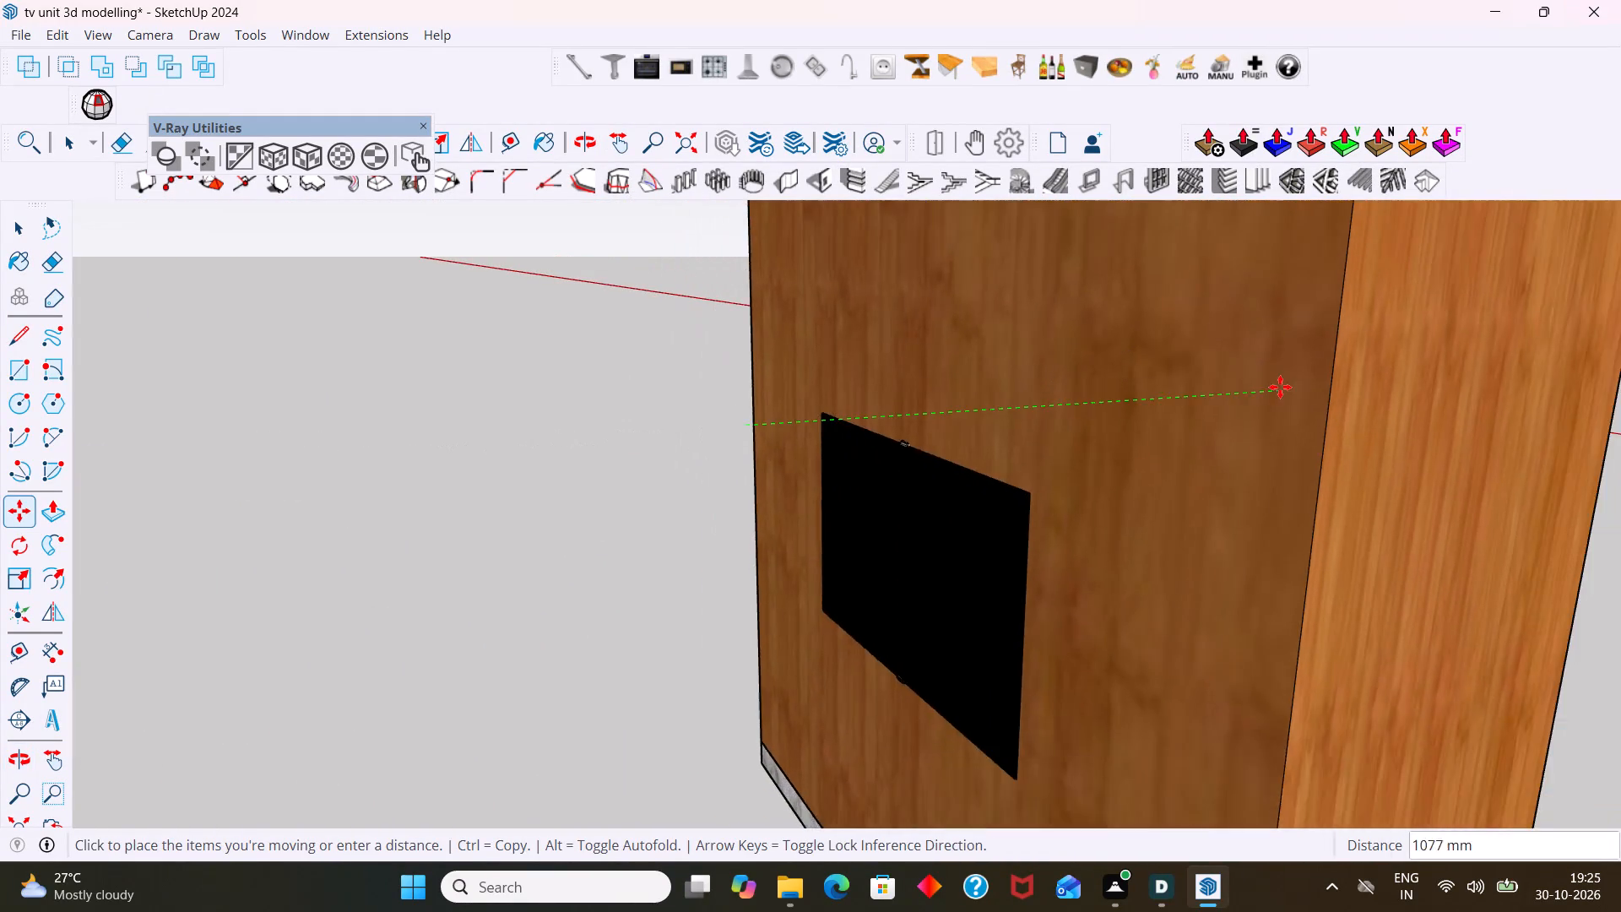
scroll(1280, 387, down, 11)
scroll(1223, 459, up, 2)
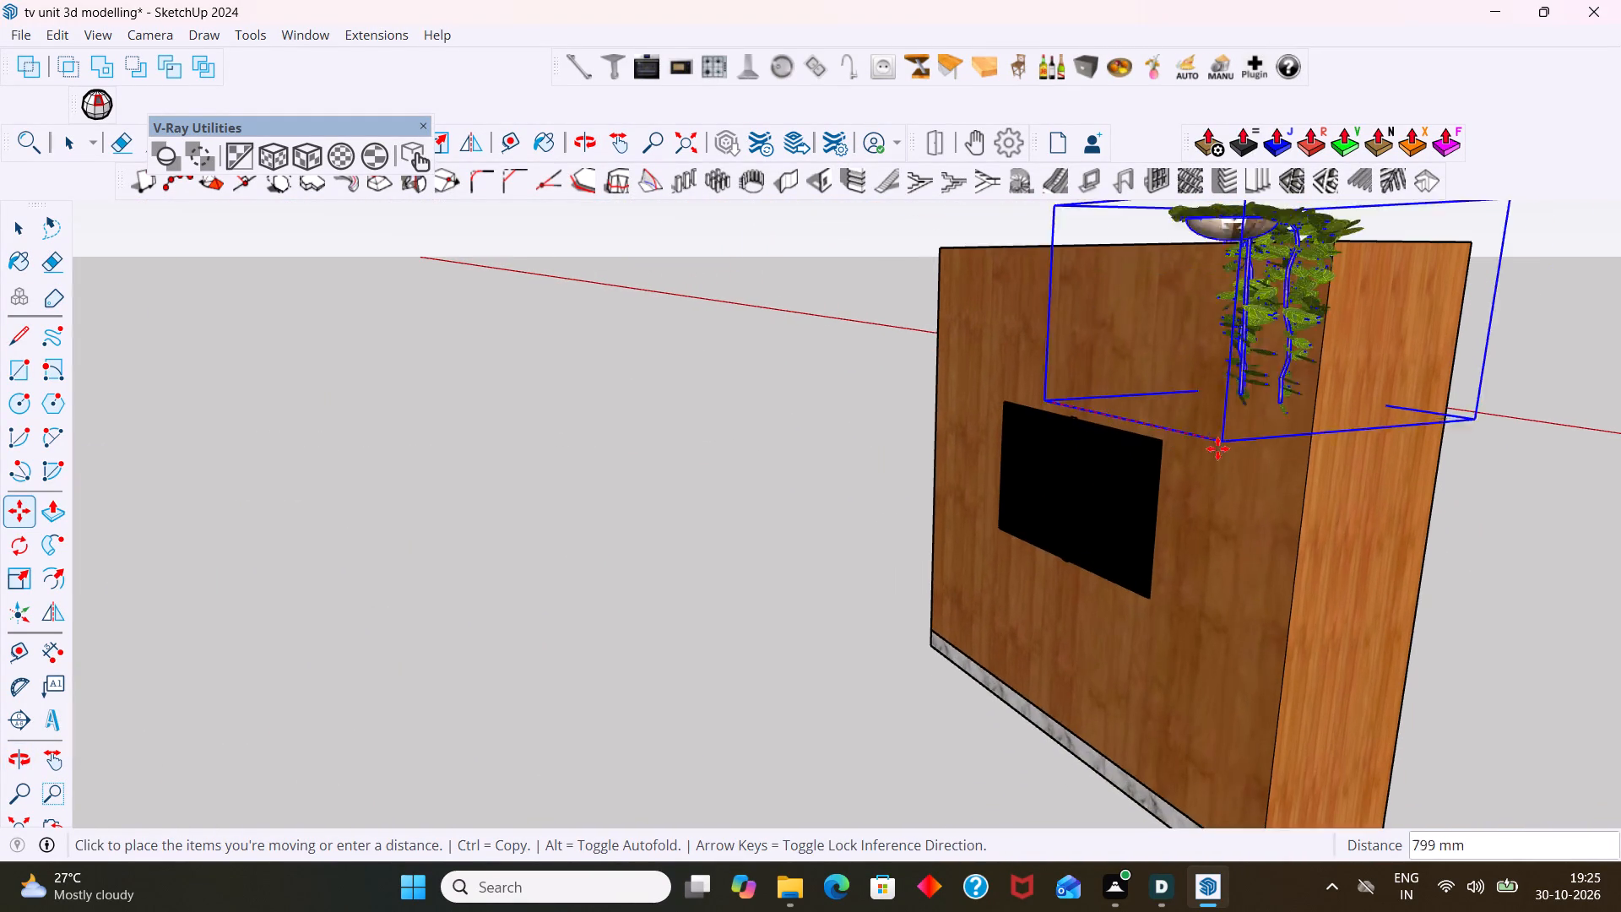
middle_drag(1230, 415, 784, 292)
scroll(931, 350, up, 3)
middle_drag(856, 363, 671, 551)
scroll(627, 489, up, 2)
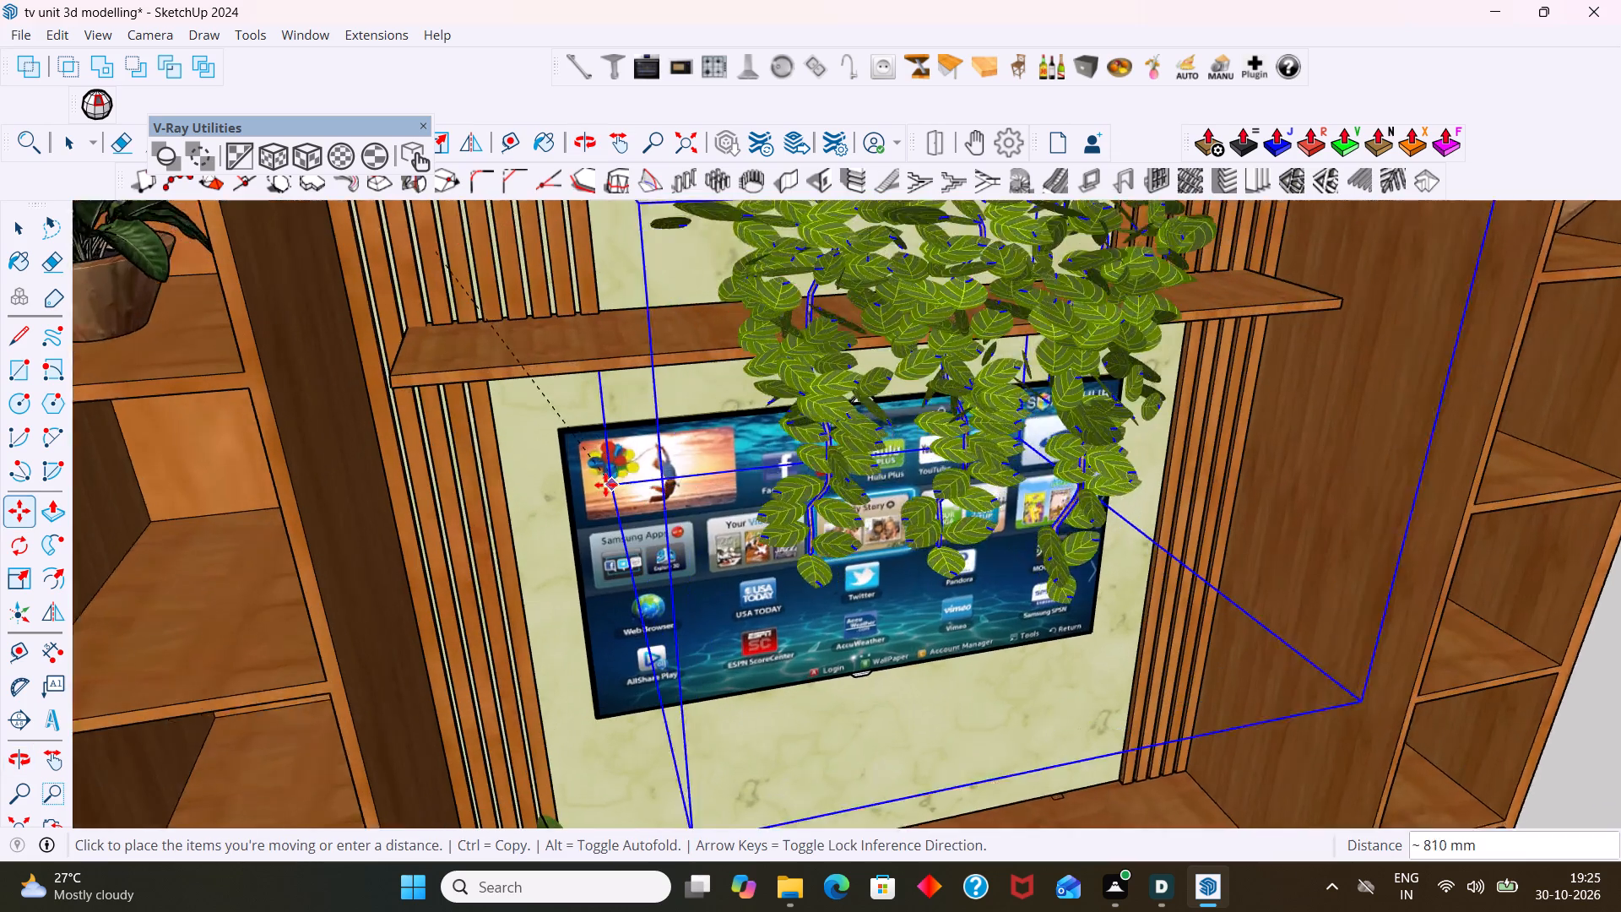
scroll(605, 485, up, 1)
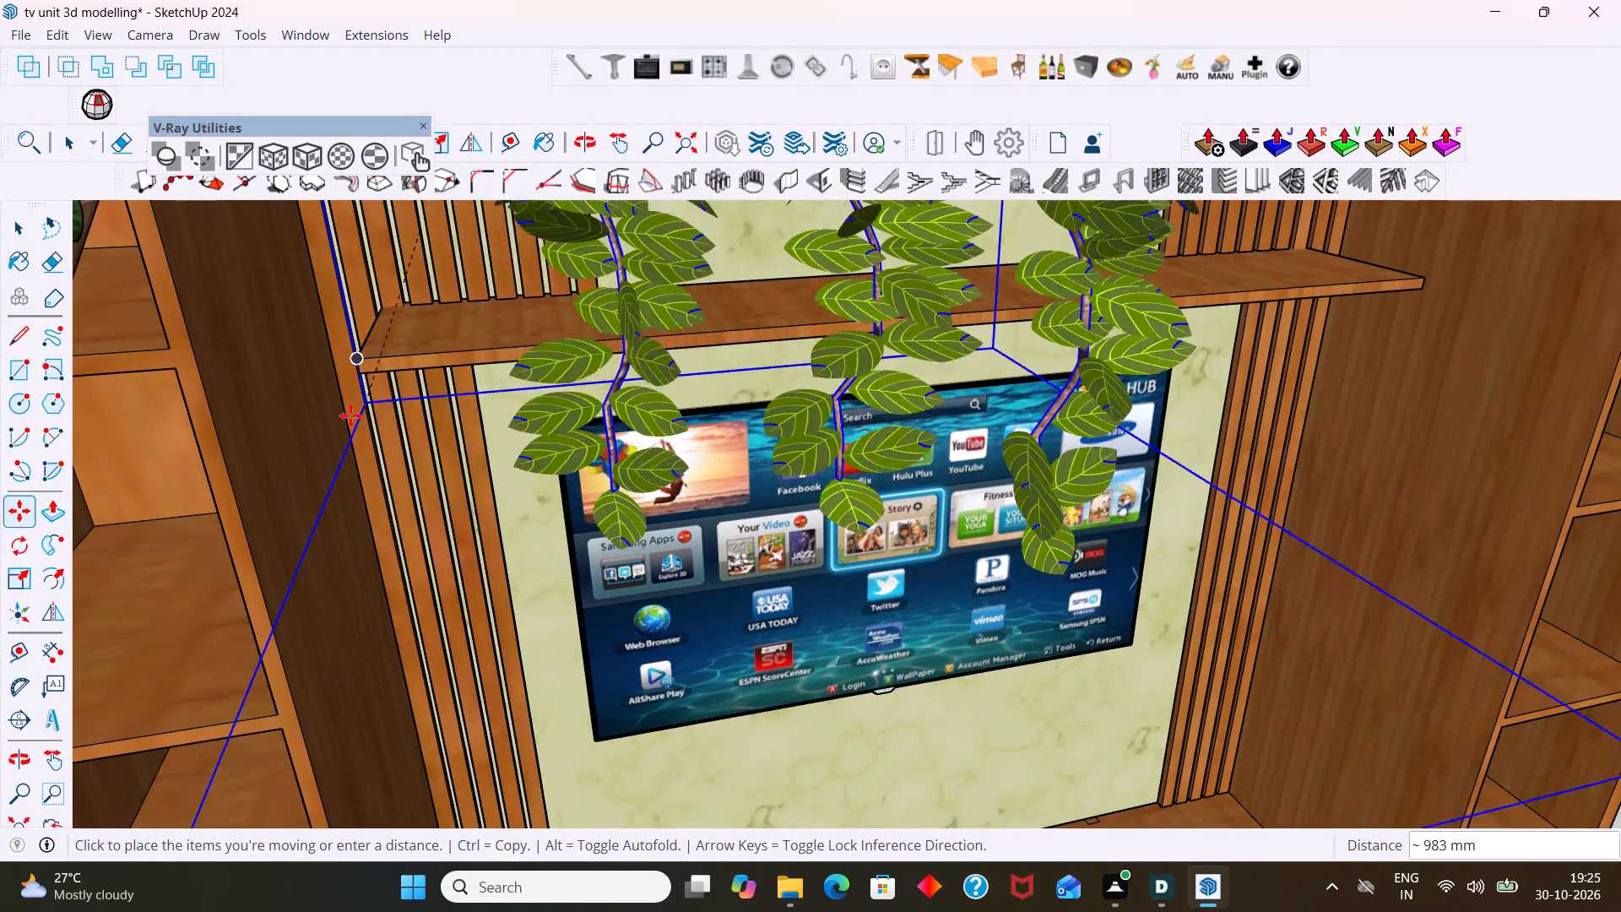
scroll(444, 508, down, 5)
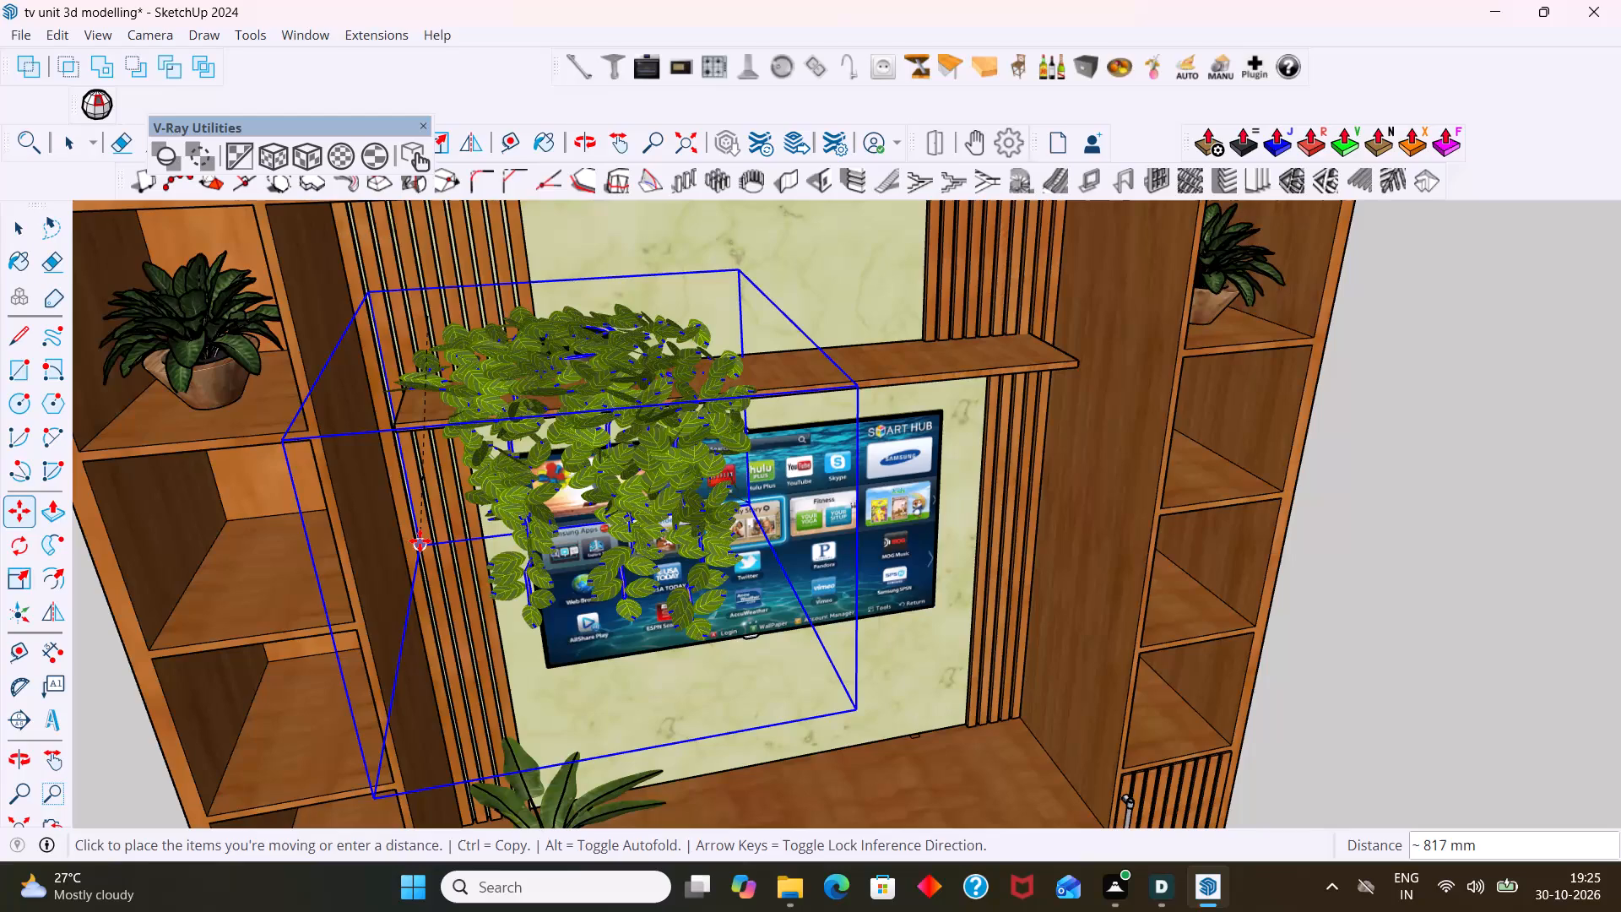
click(420, 540)
key(space)
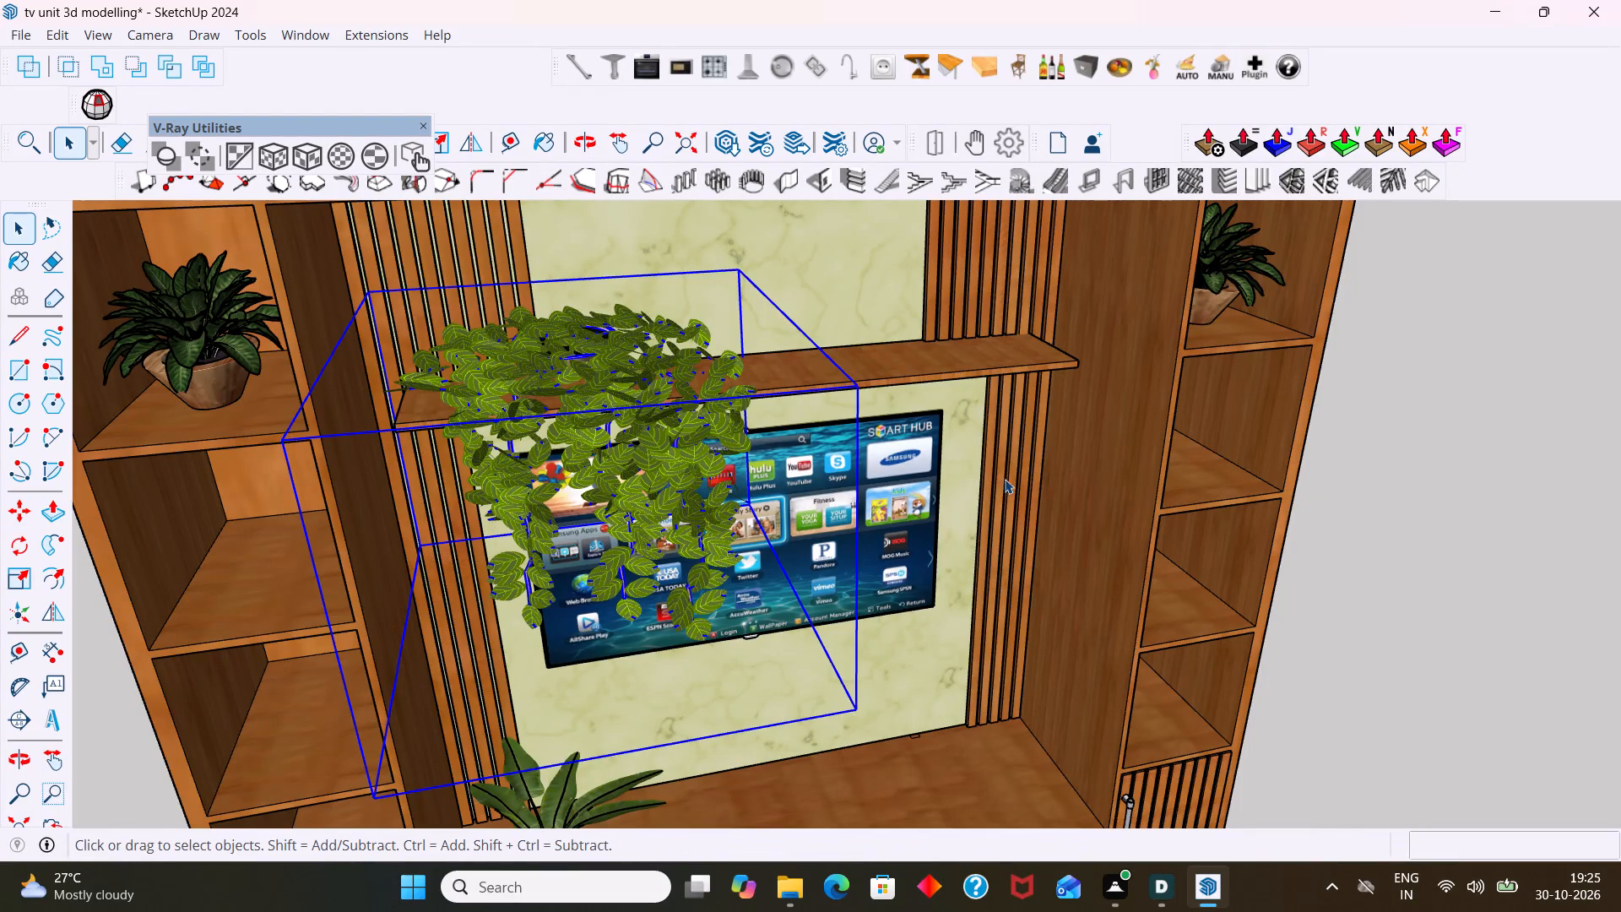
click(1401, 493)
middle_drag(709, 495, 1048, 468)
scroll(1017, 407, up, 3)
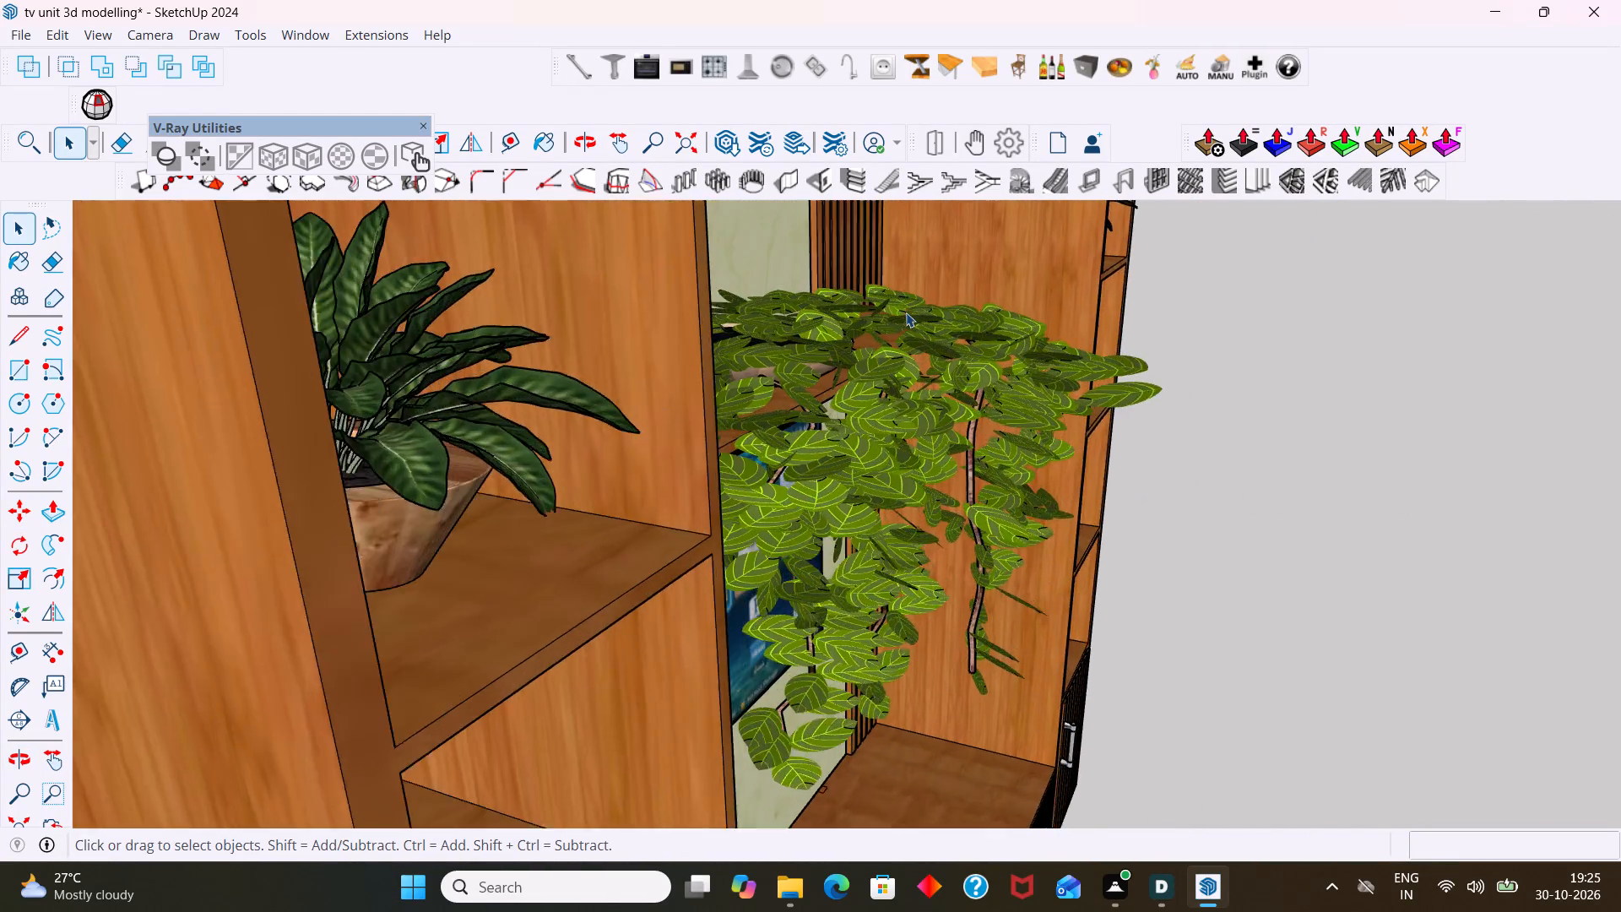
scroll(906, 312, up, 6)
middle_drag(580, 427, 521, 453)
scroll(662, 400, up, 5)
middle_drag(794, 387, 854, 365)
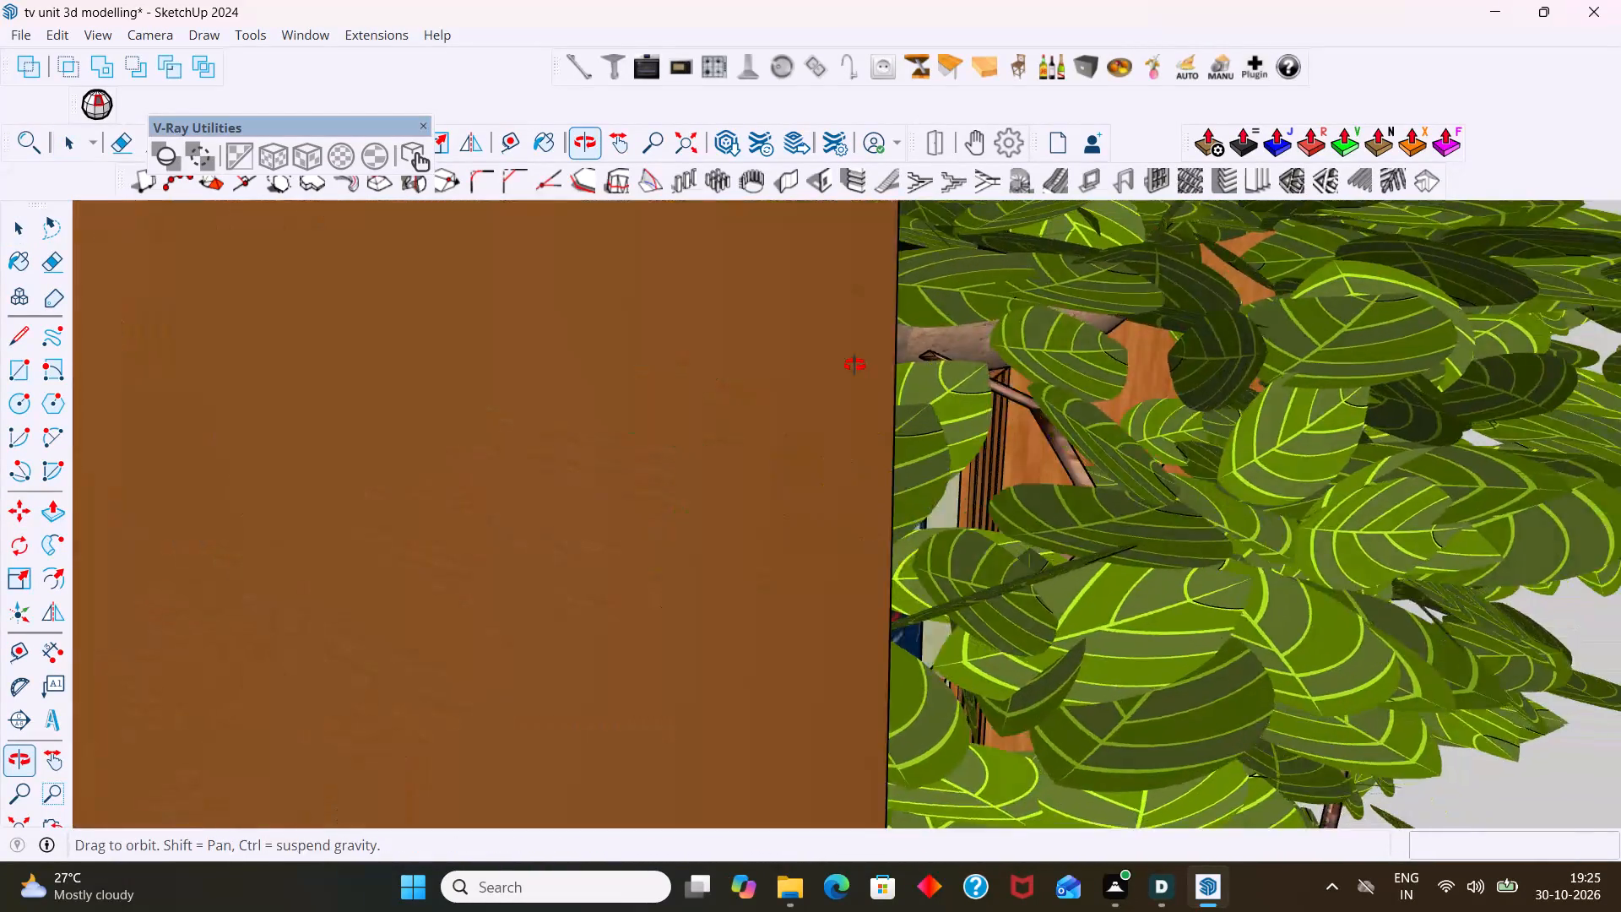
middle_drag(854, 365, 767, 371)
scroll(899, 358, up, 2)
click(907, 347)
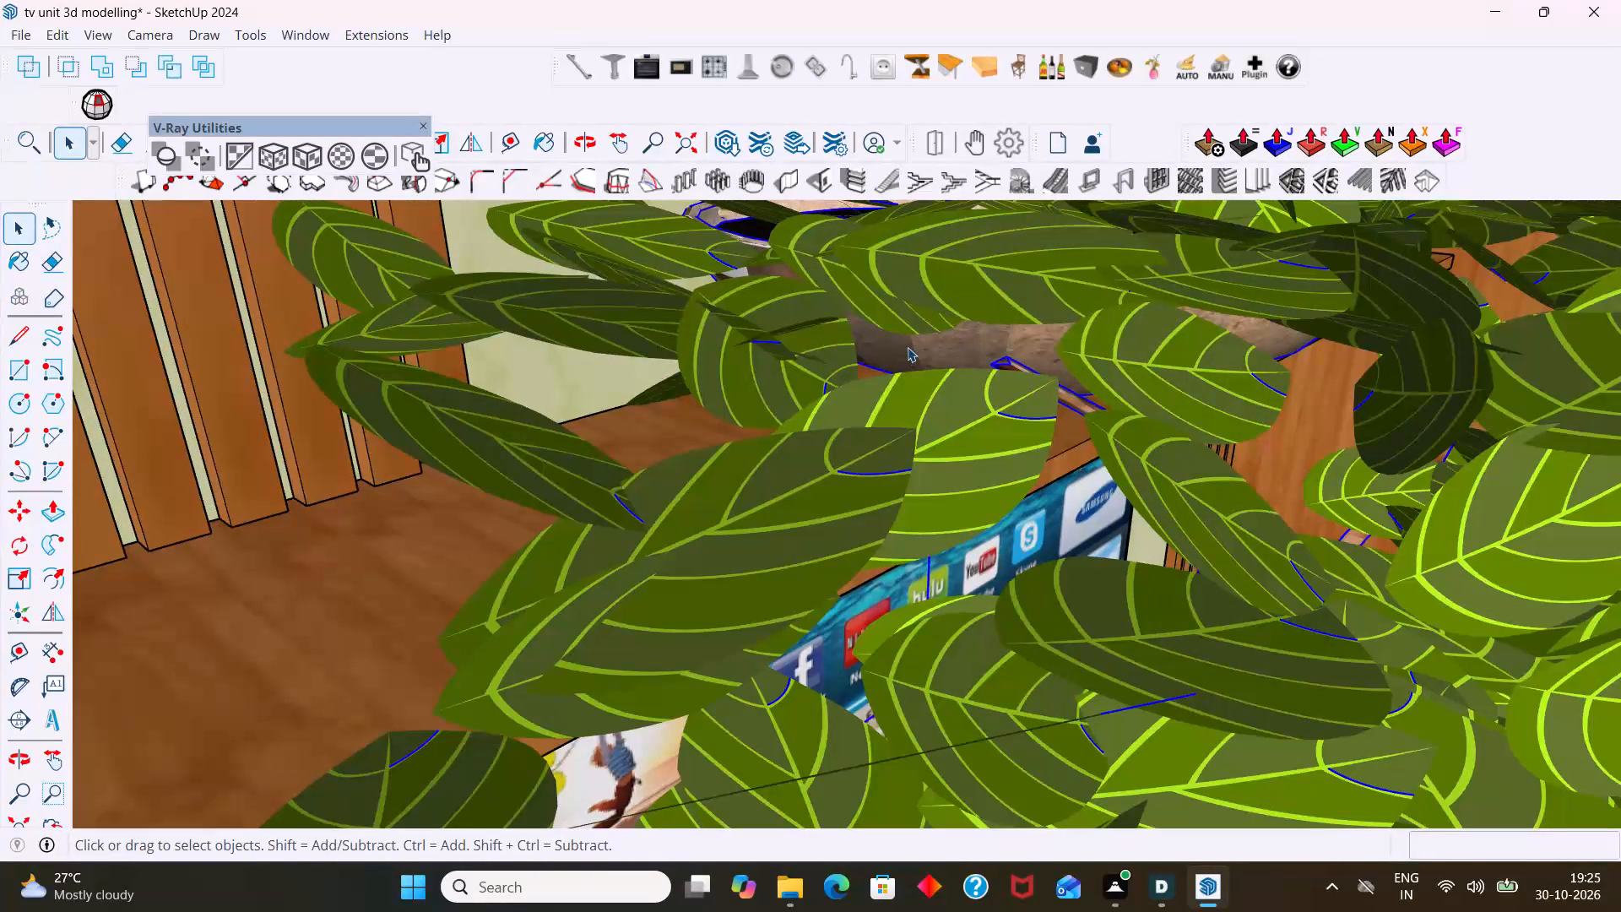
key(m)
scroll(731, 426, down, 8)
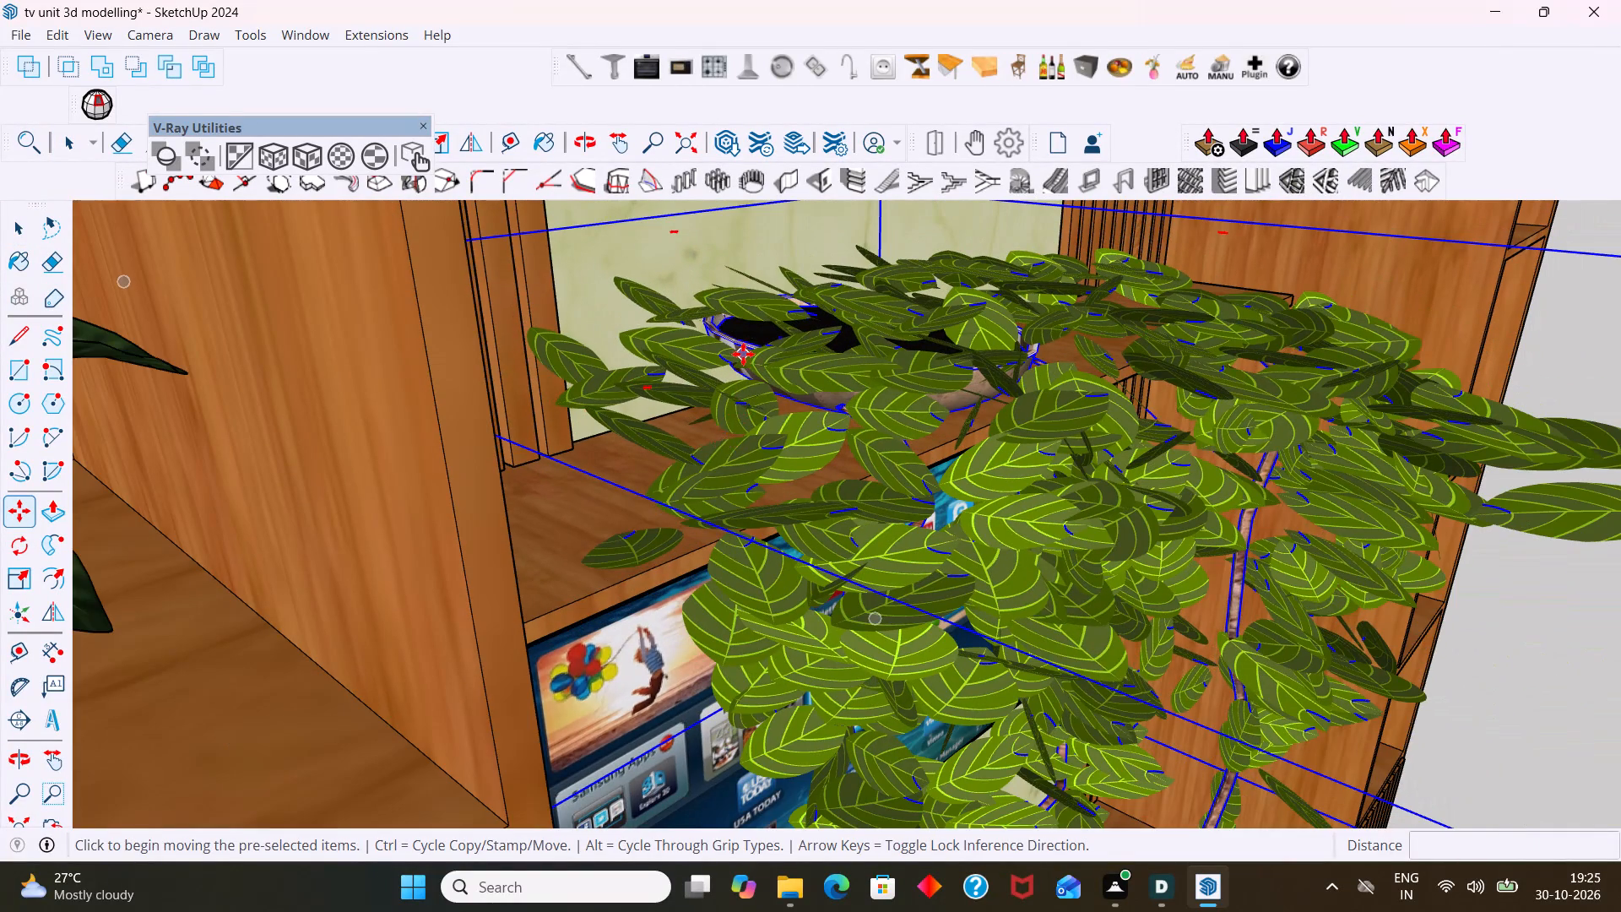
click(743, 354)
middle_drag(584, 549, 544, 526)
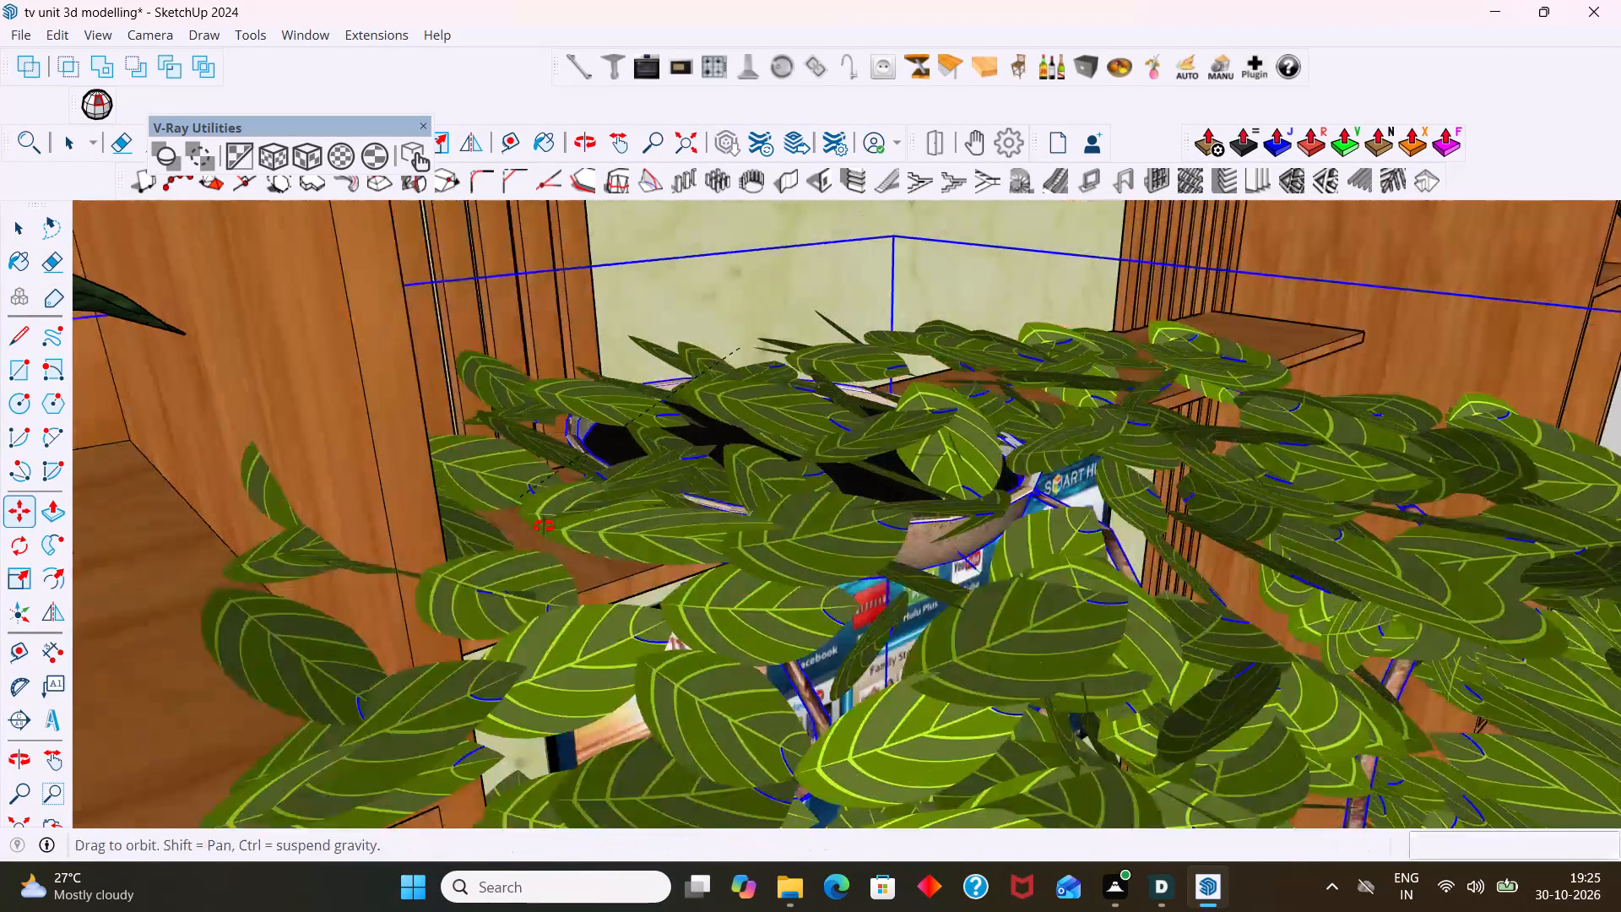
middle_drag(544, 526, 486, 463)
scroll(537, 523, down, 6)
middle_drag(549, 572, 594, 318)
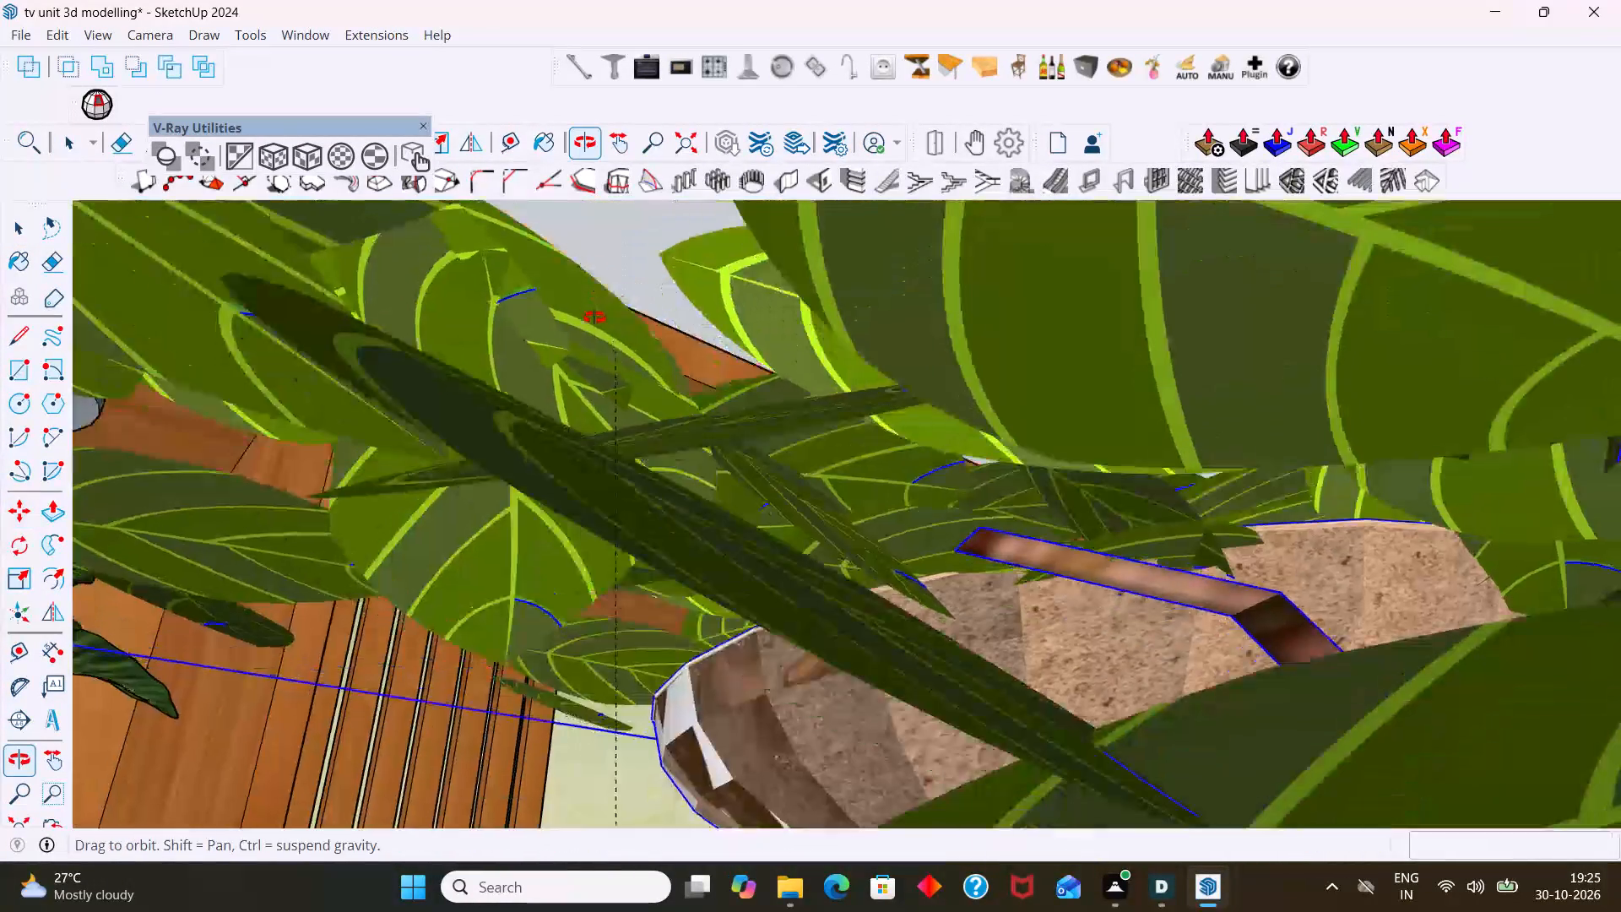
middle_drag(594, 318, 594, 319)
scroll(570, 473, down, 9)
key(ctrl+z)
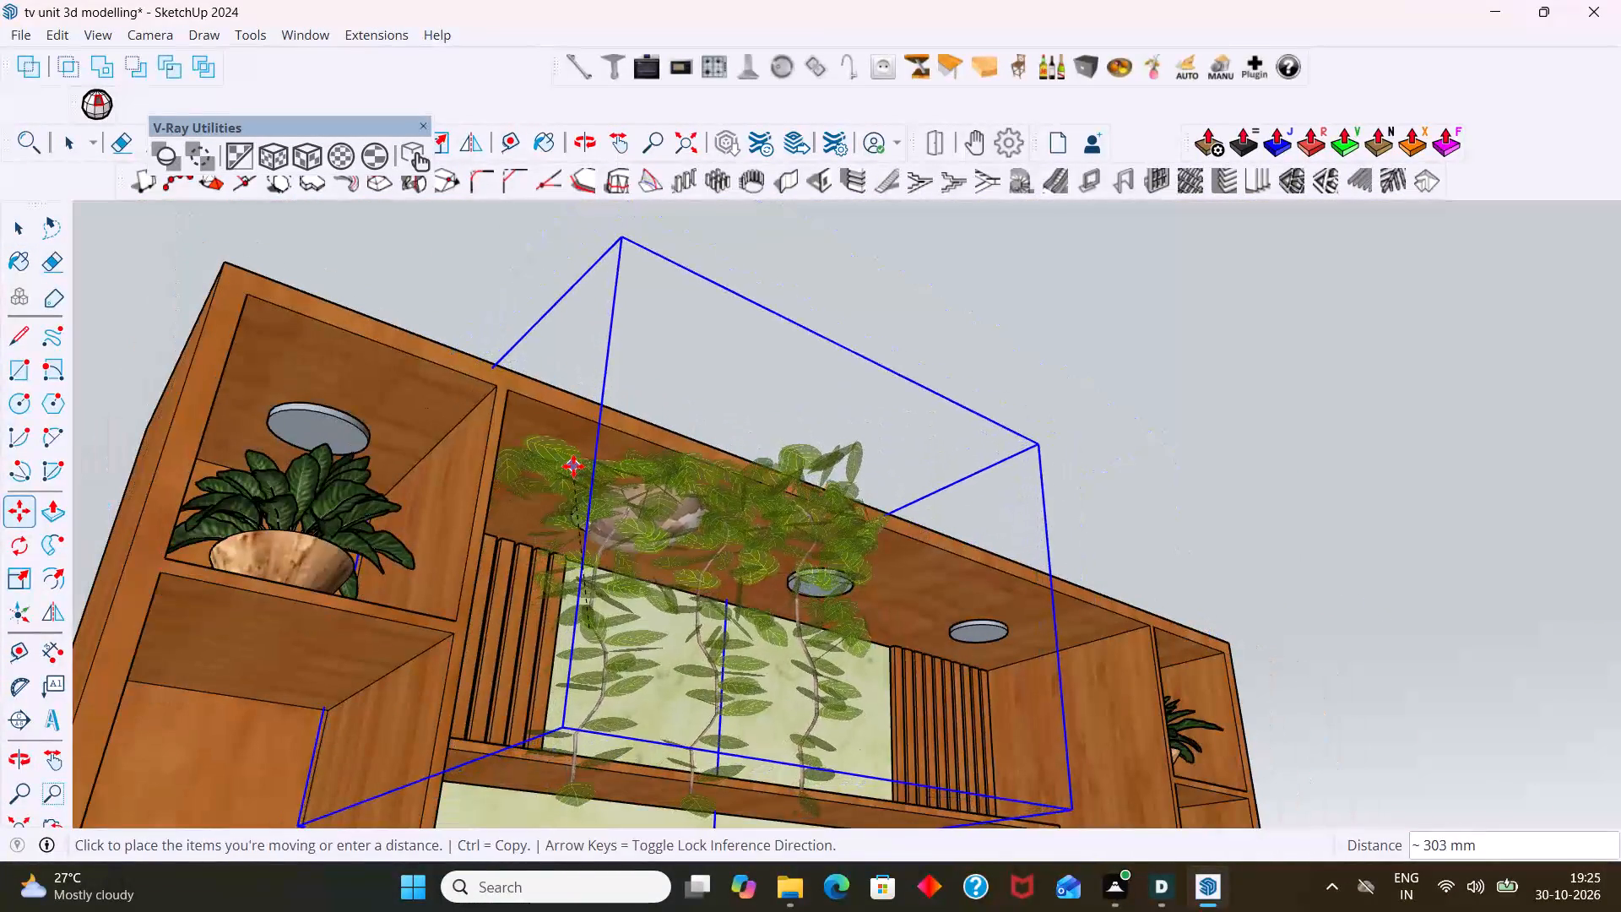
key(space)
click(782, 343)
Move the hanging vine about 270 mm by its rear upper left bounding corner onto the central bay's rear upper left corner, then deselect it.
scroll(769, 352, down, 2)
middle_drag(702, 533, 635, 777)
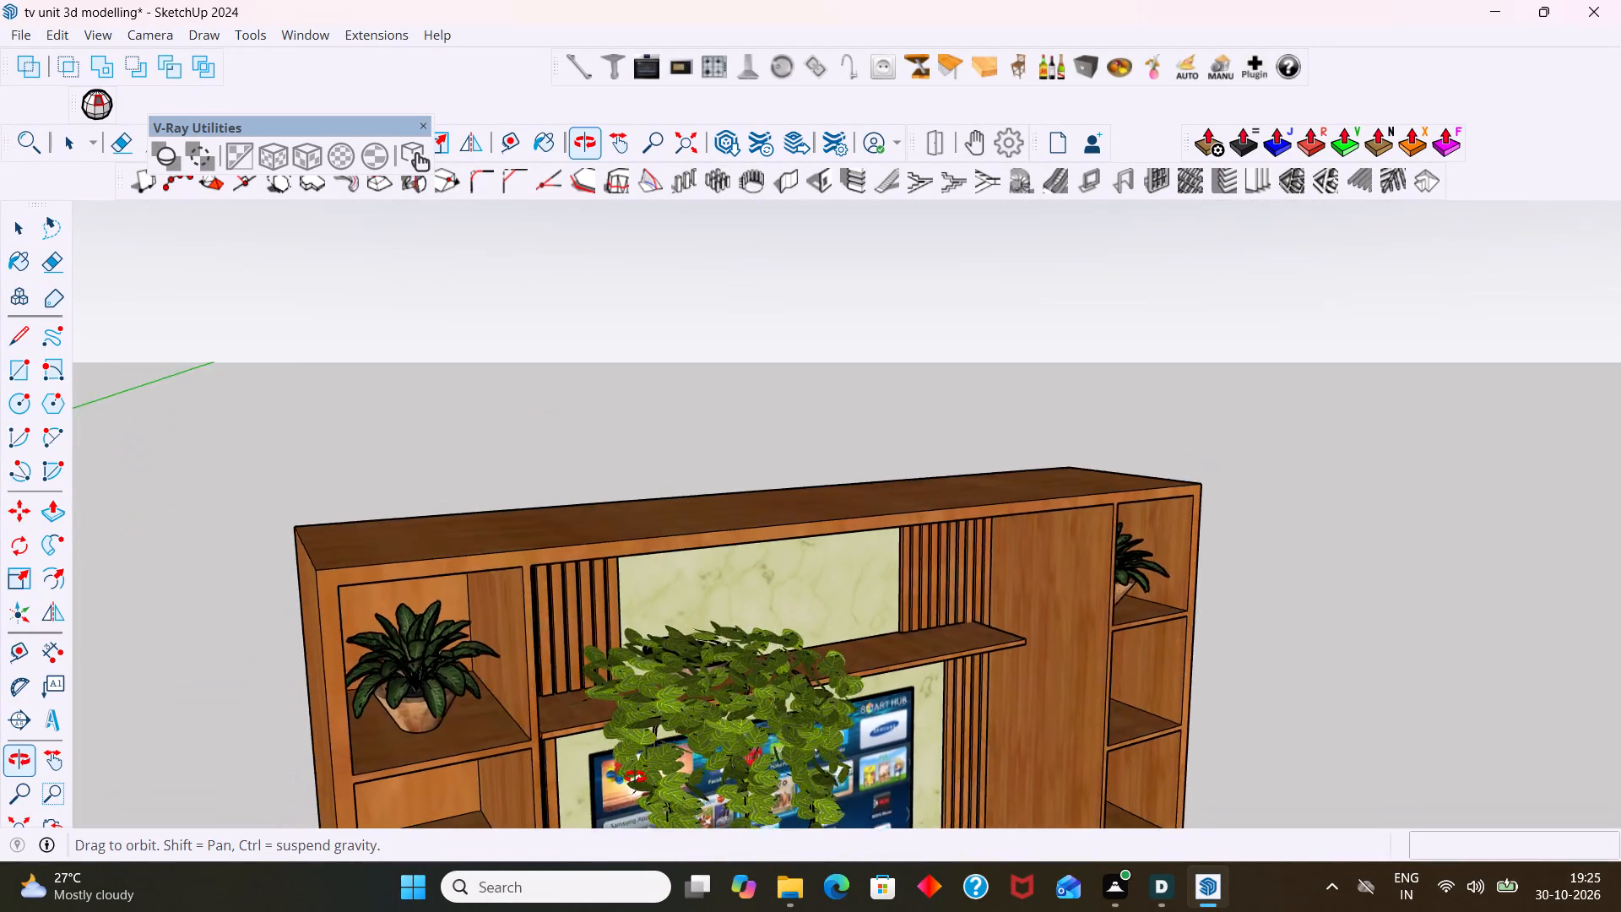
middle_drag(635, 777, 586, 732)
scroll(586, 672, down, 2)
click(628, 673)
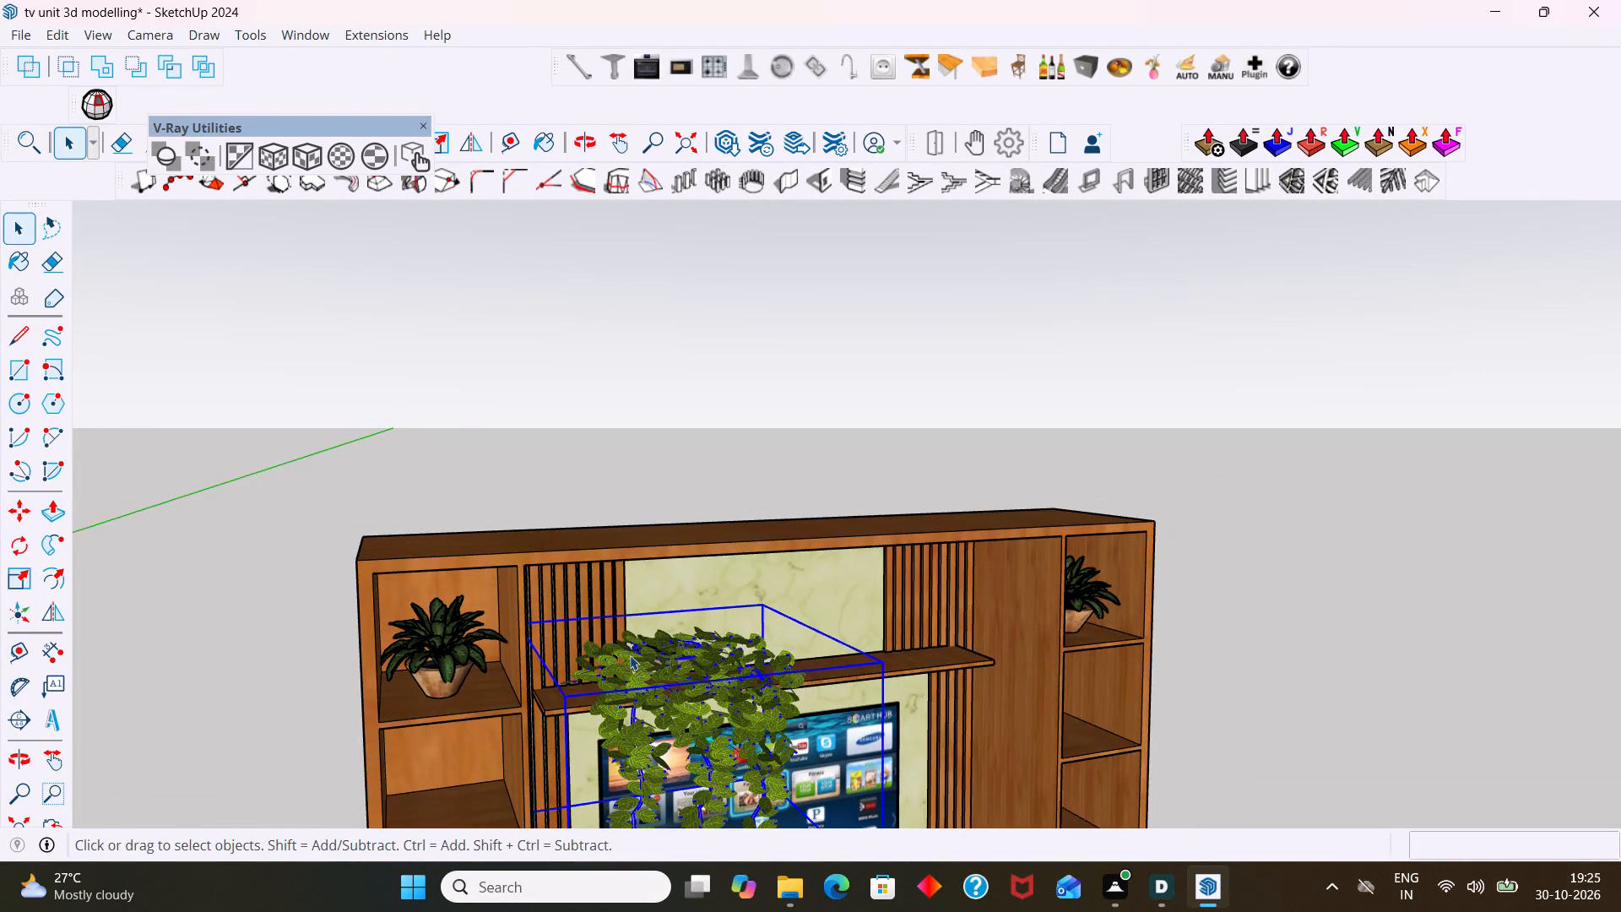
shift+middle_drag(630, 654, 570, 437)
scroll(552, 520, down, 2)
middle_drag(580, 561, 551, 654)
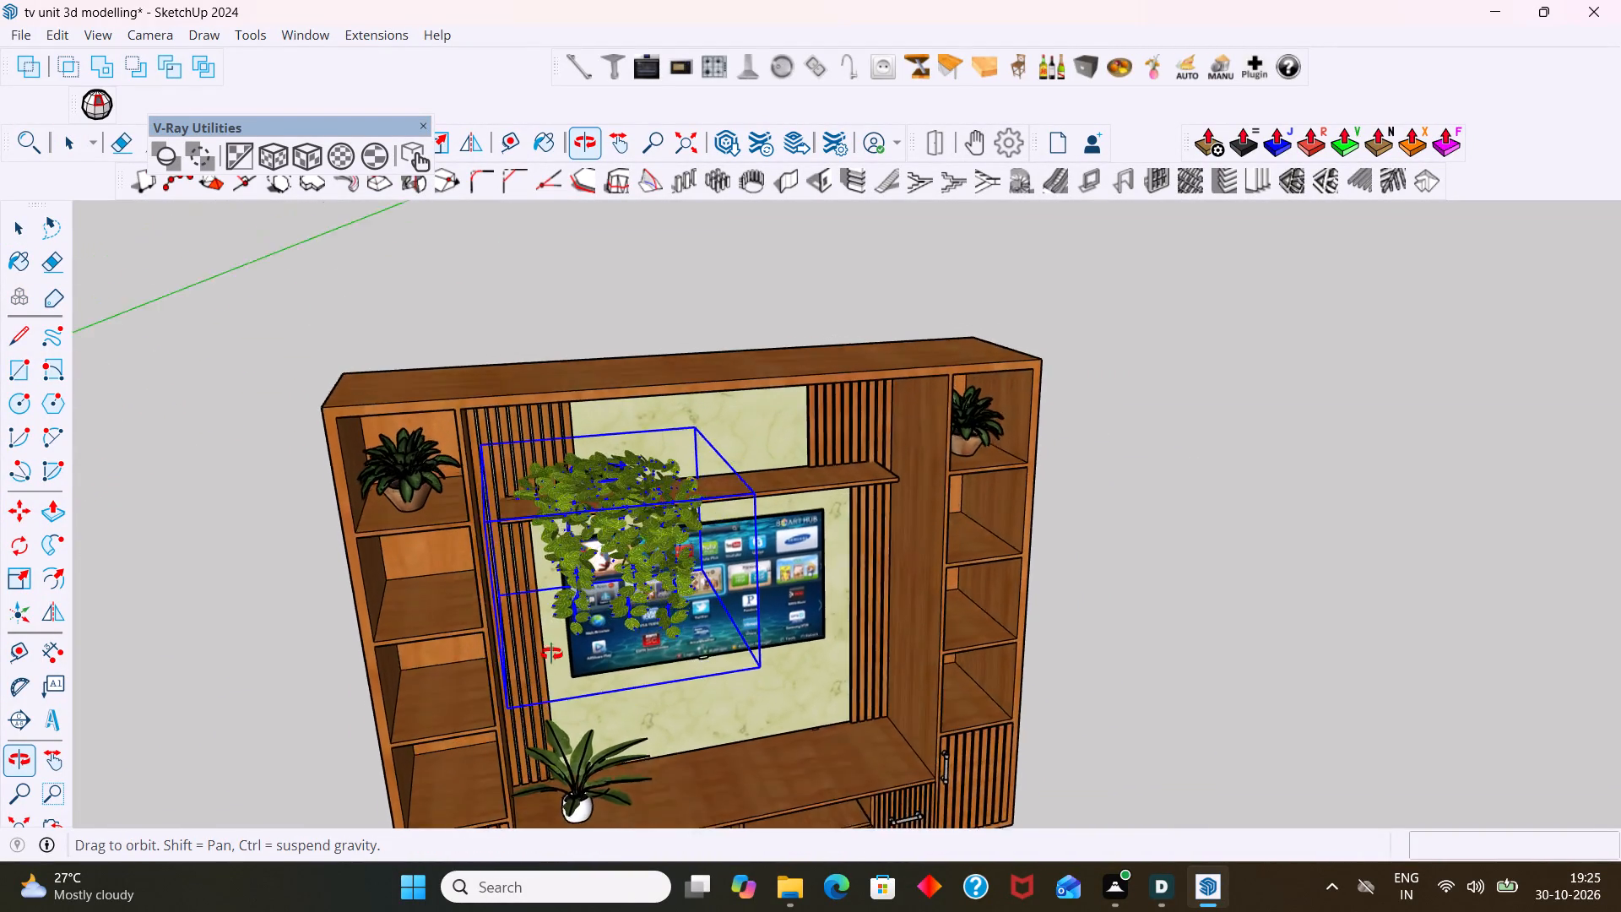
middle_drag(551, 654, 547, 616)
key(m)
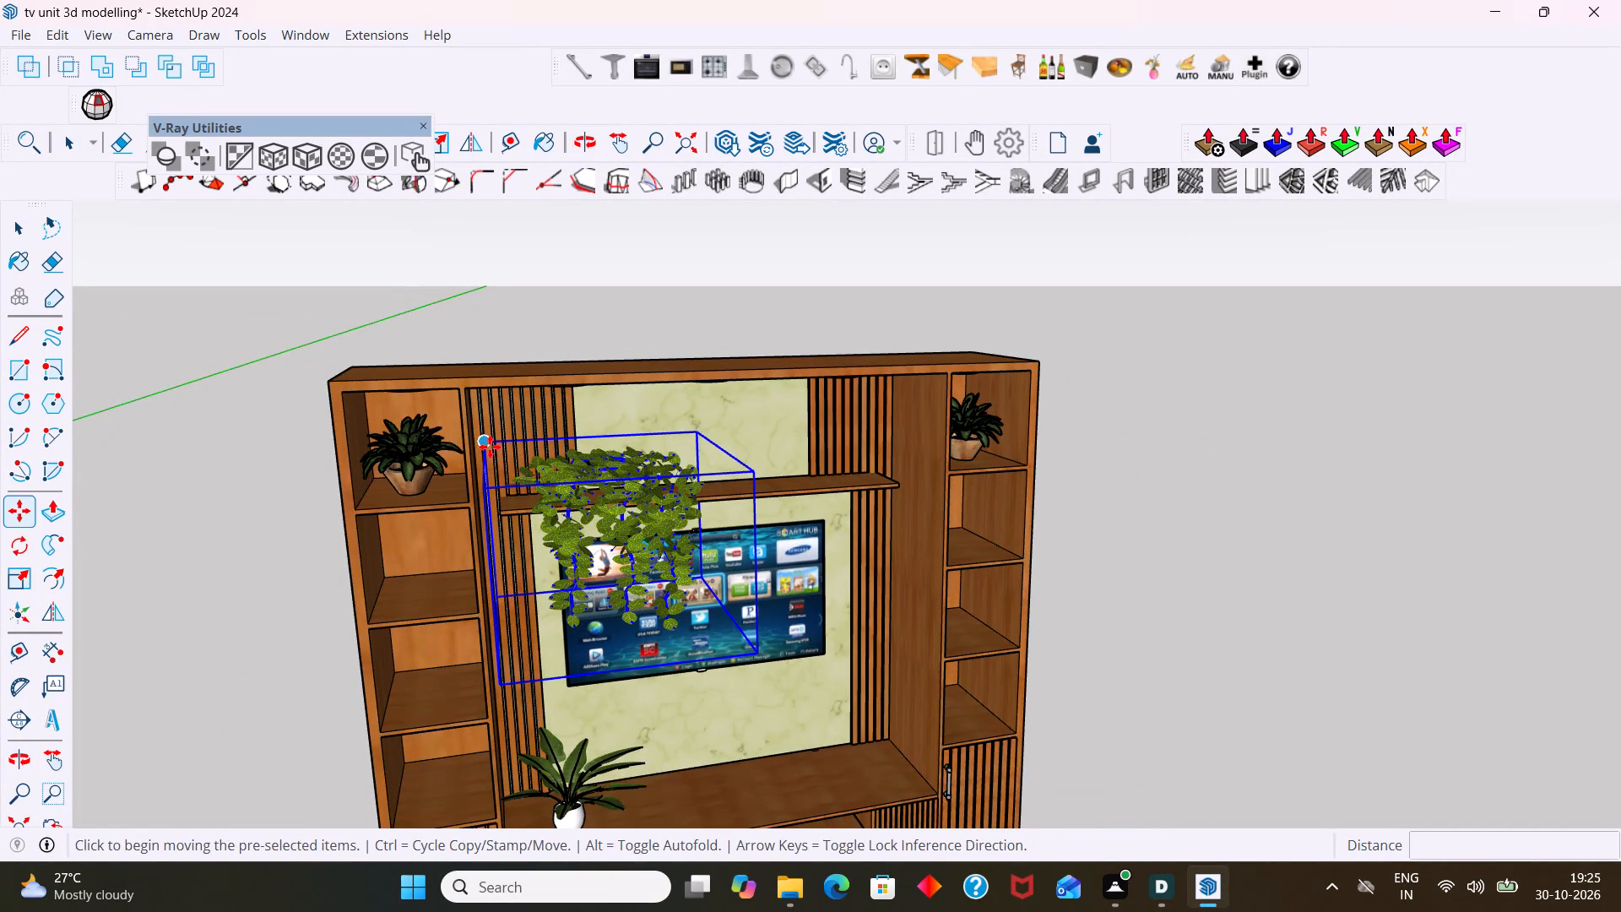
click(489, 446)
middle_drag(477, 404, 430, 360)
scroll(447, 370, up, 2)
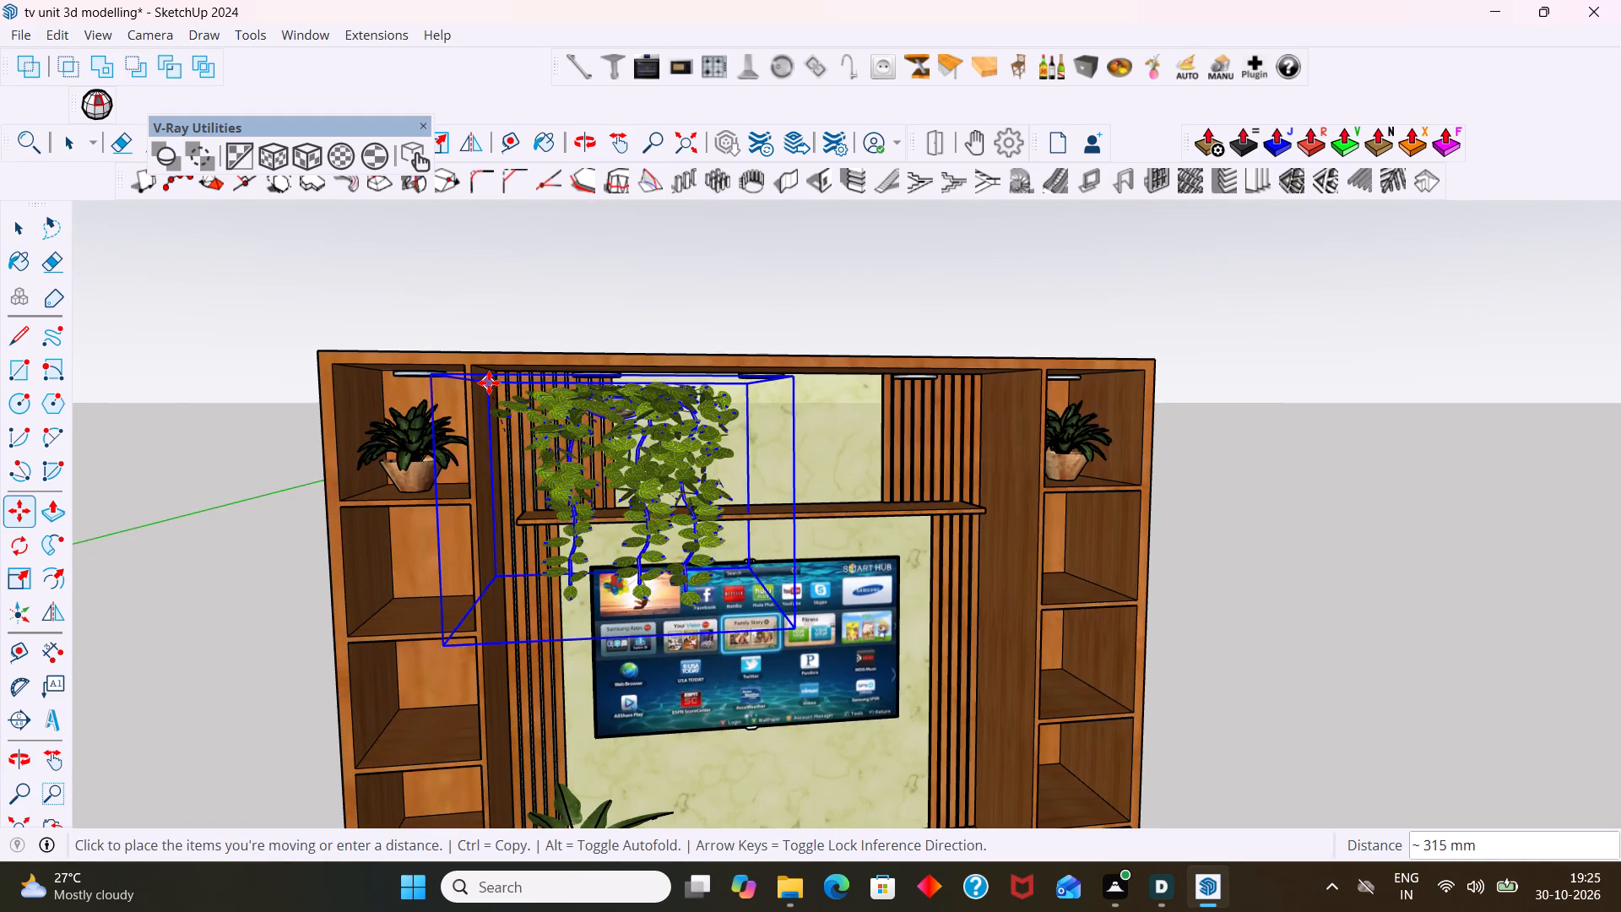
click(492, 376)
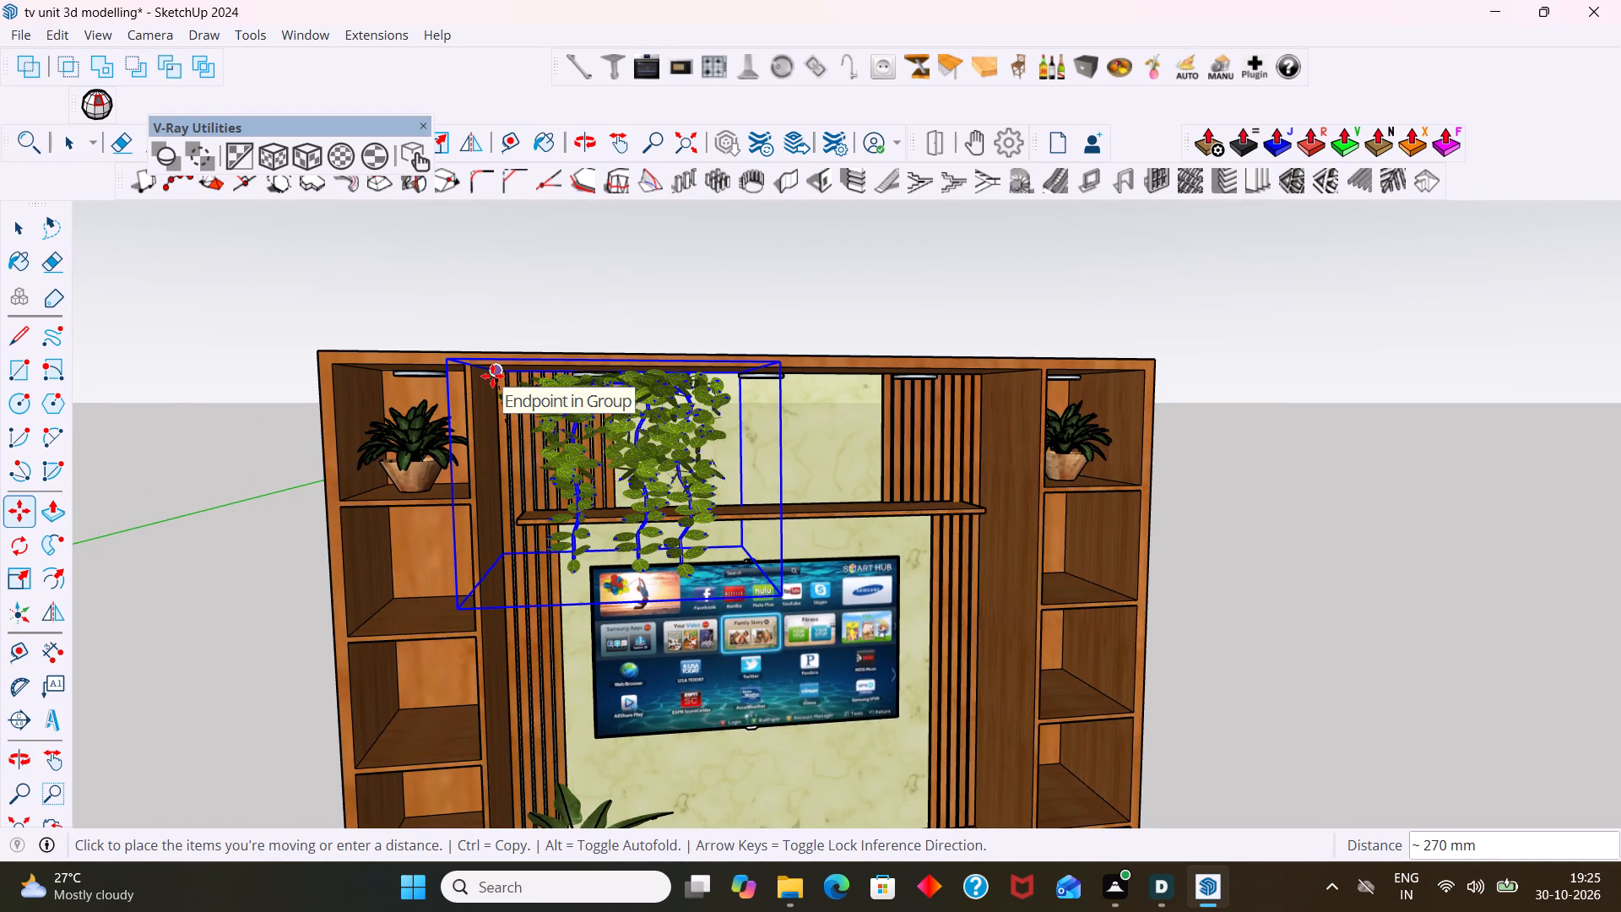
key(space)
scroll(699, 472, down, 5)
click(1090, 469)
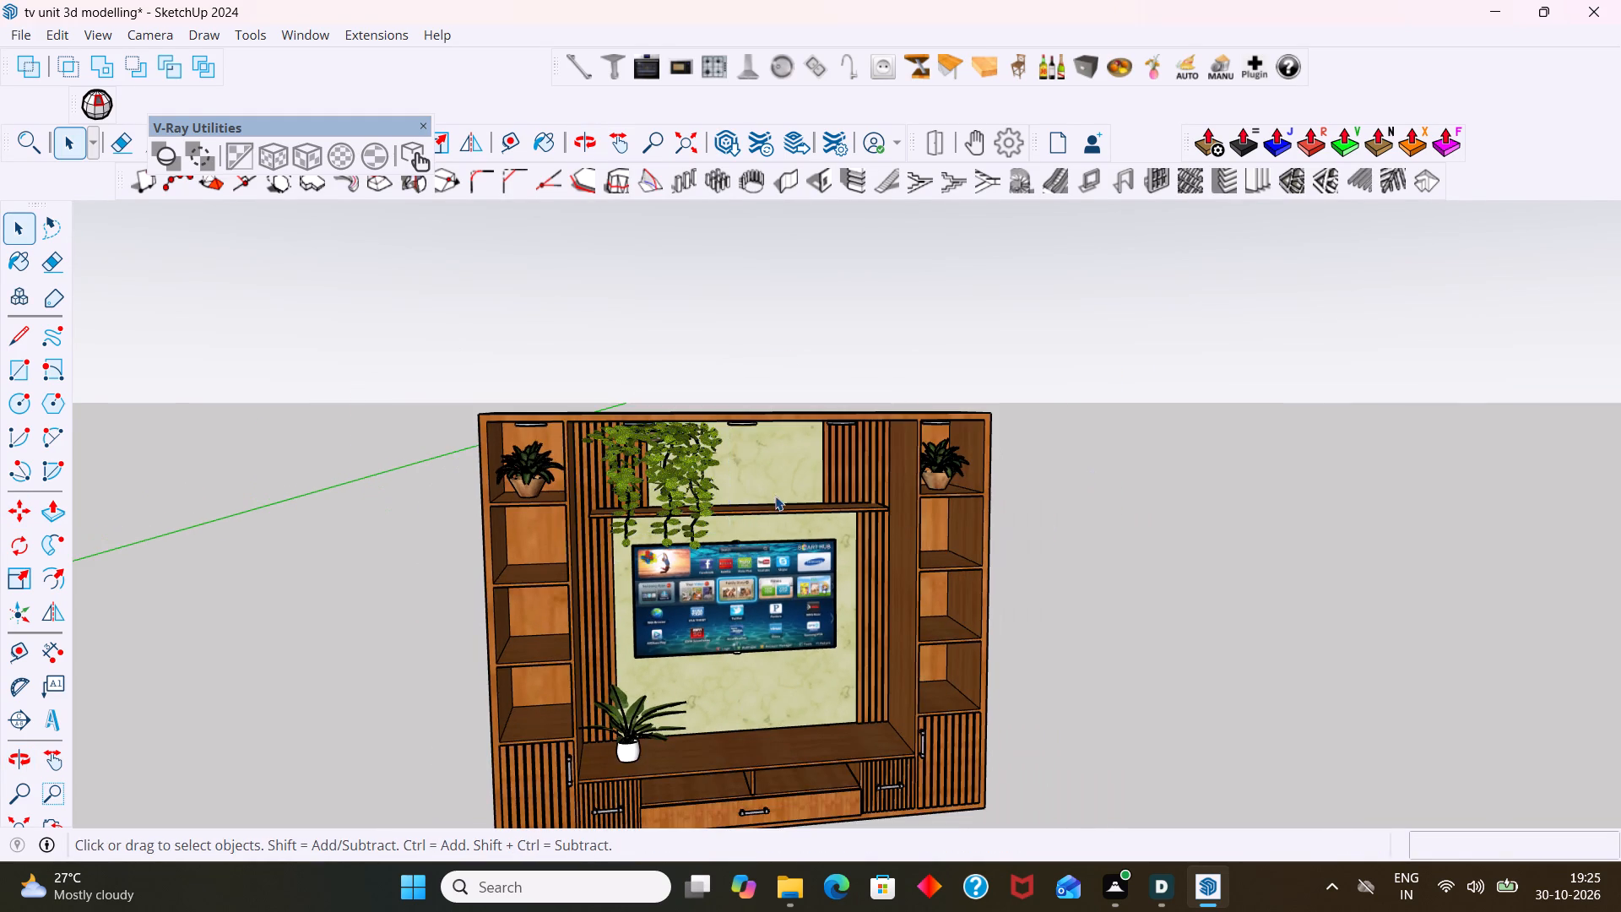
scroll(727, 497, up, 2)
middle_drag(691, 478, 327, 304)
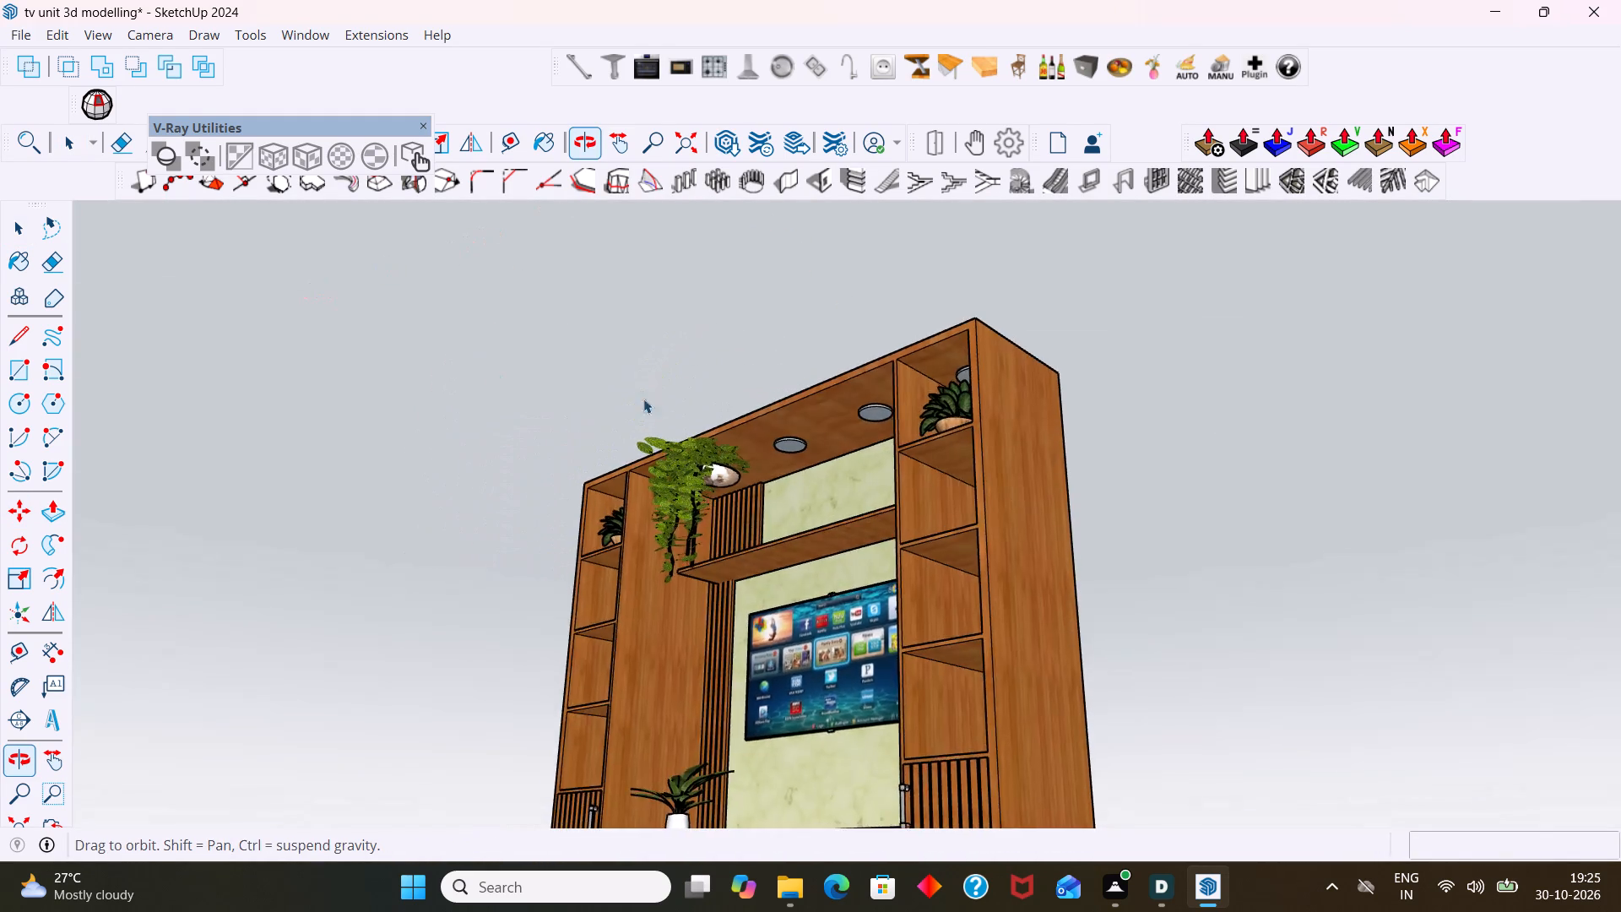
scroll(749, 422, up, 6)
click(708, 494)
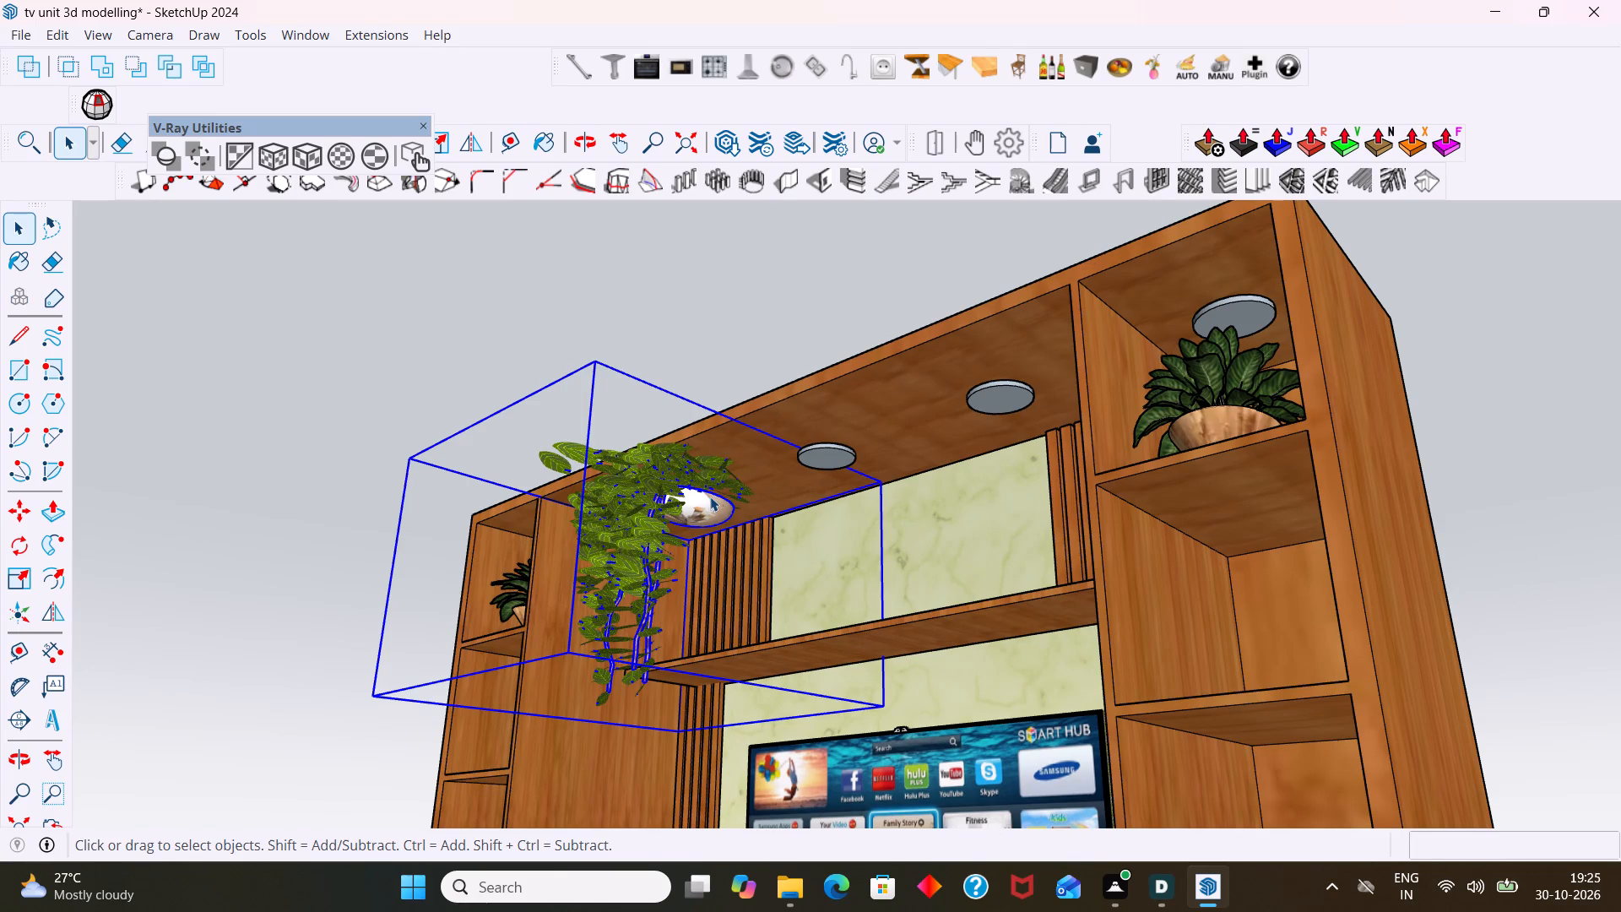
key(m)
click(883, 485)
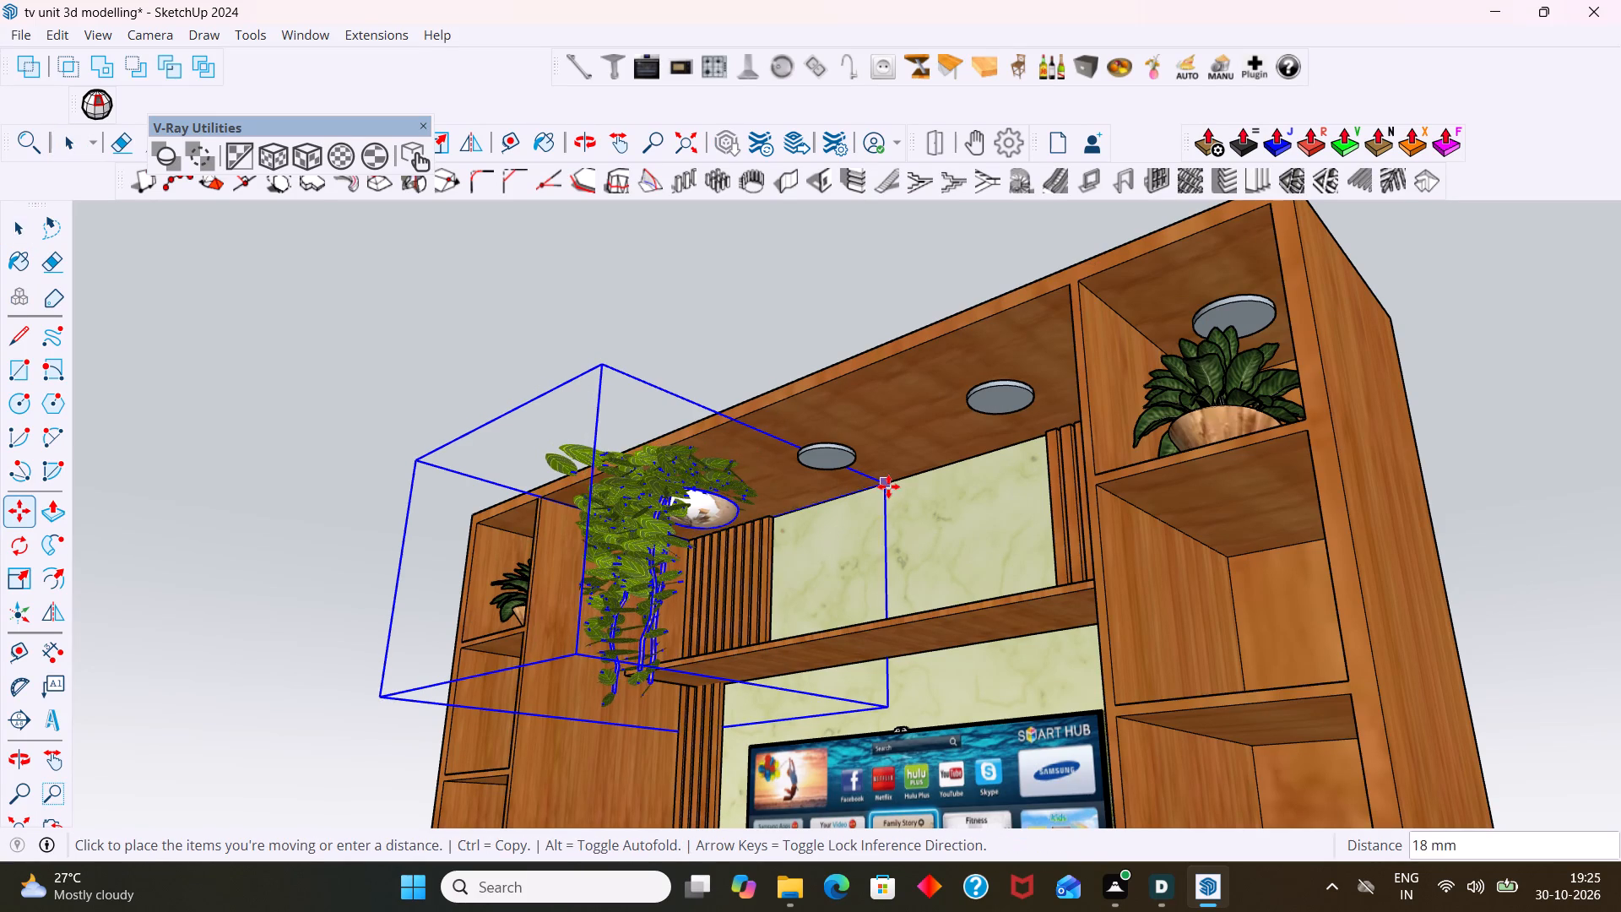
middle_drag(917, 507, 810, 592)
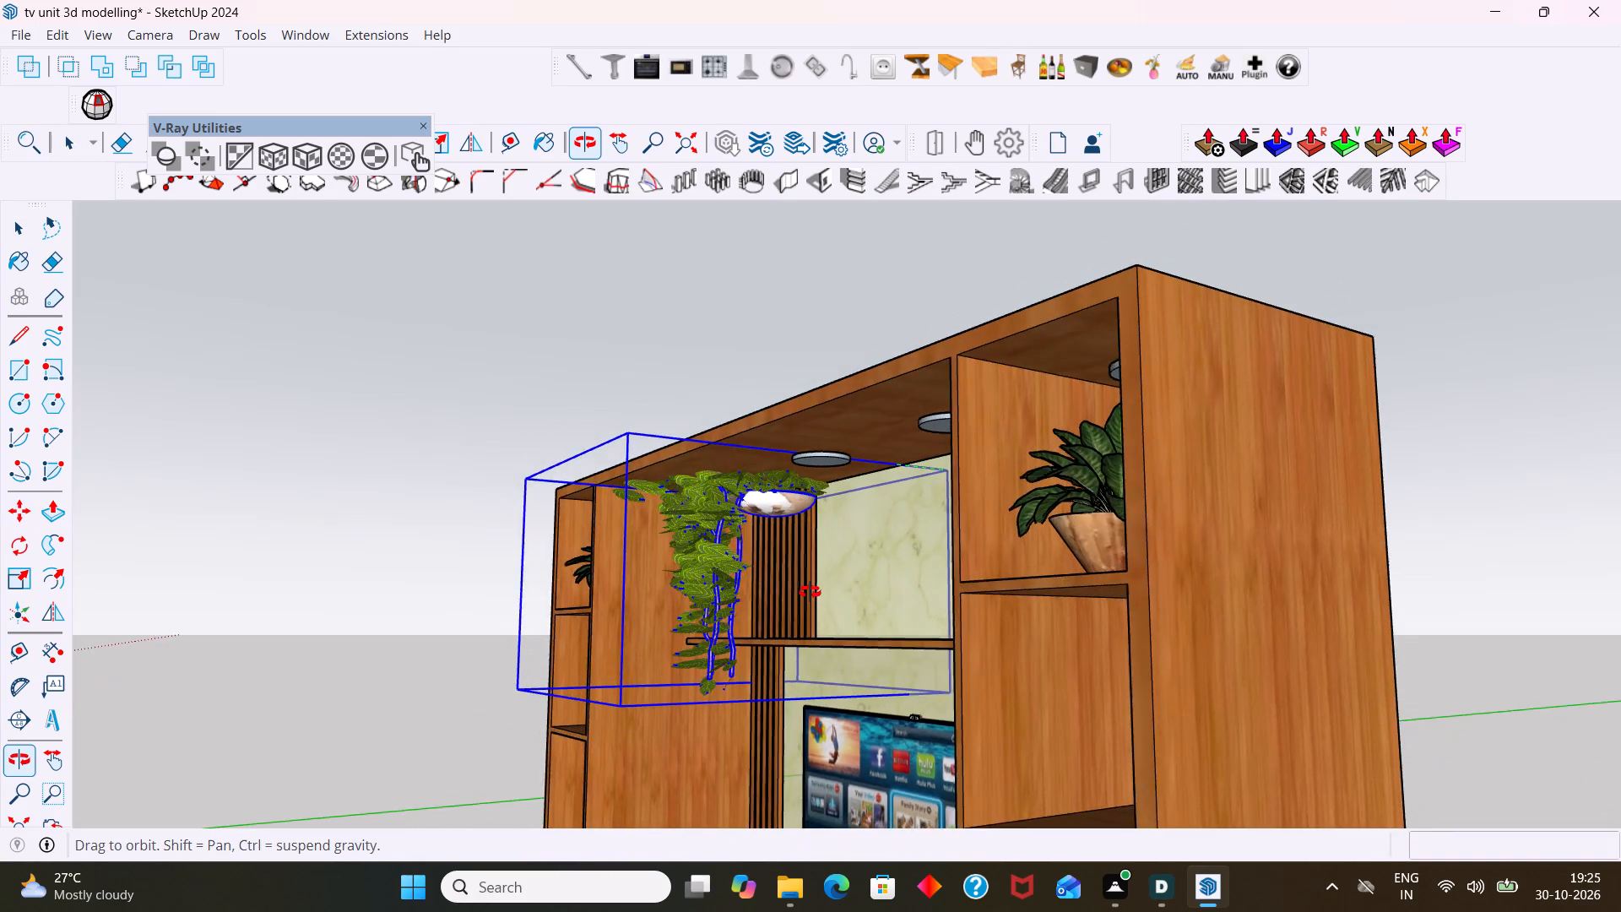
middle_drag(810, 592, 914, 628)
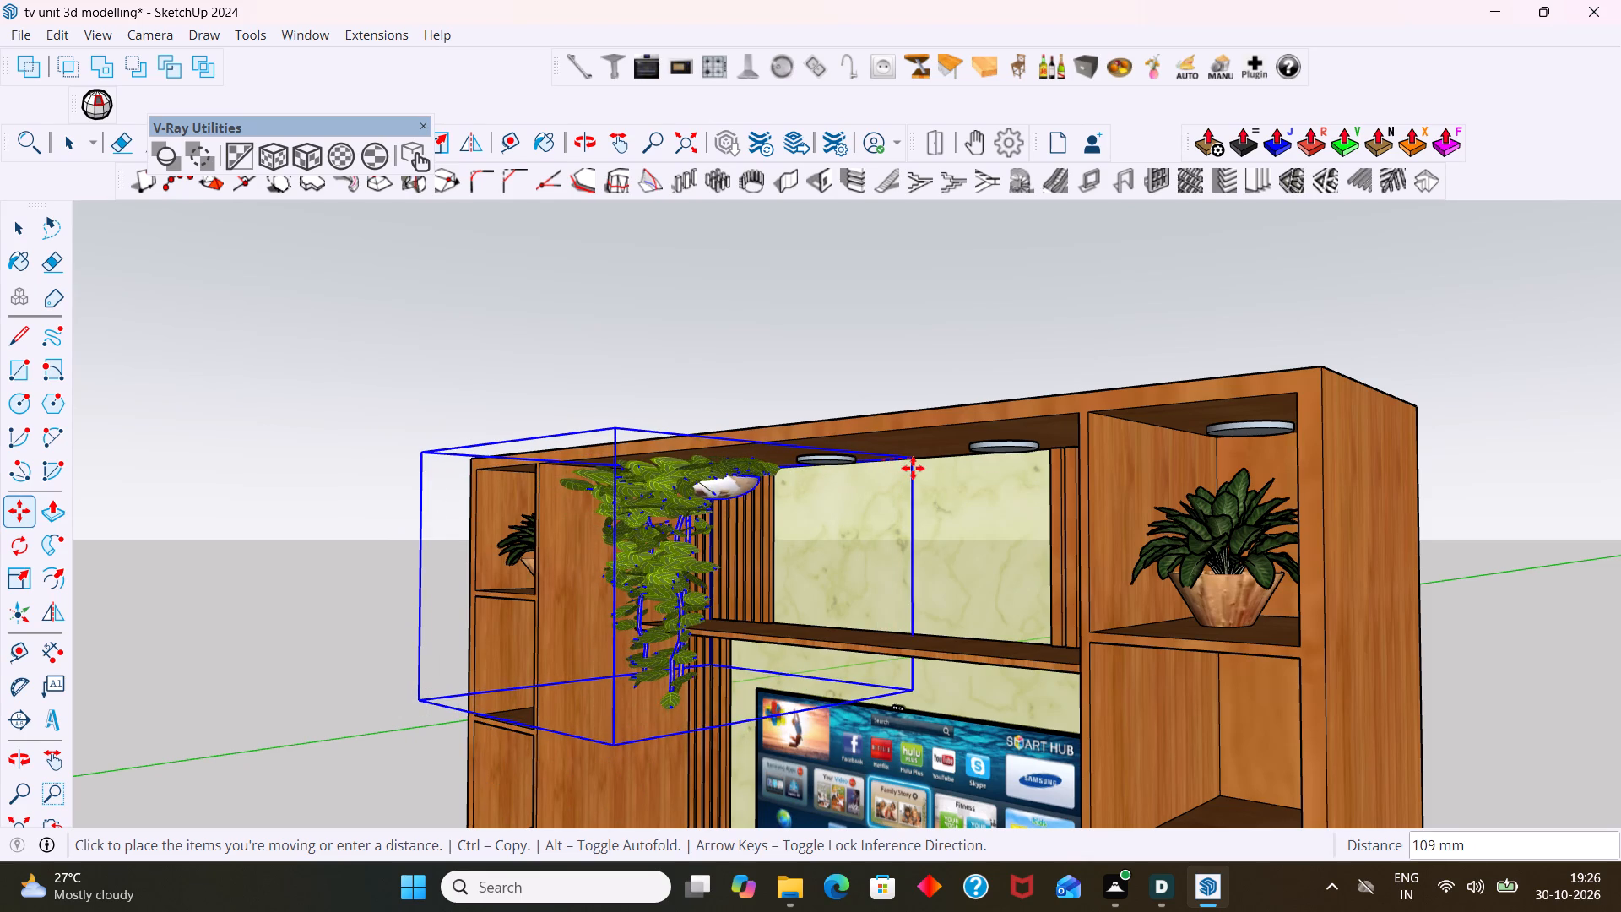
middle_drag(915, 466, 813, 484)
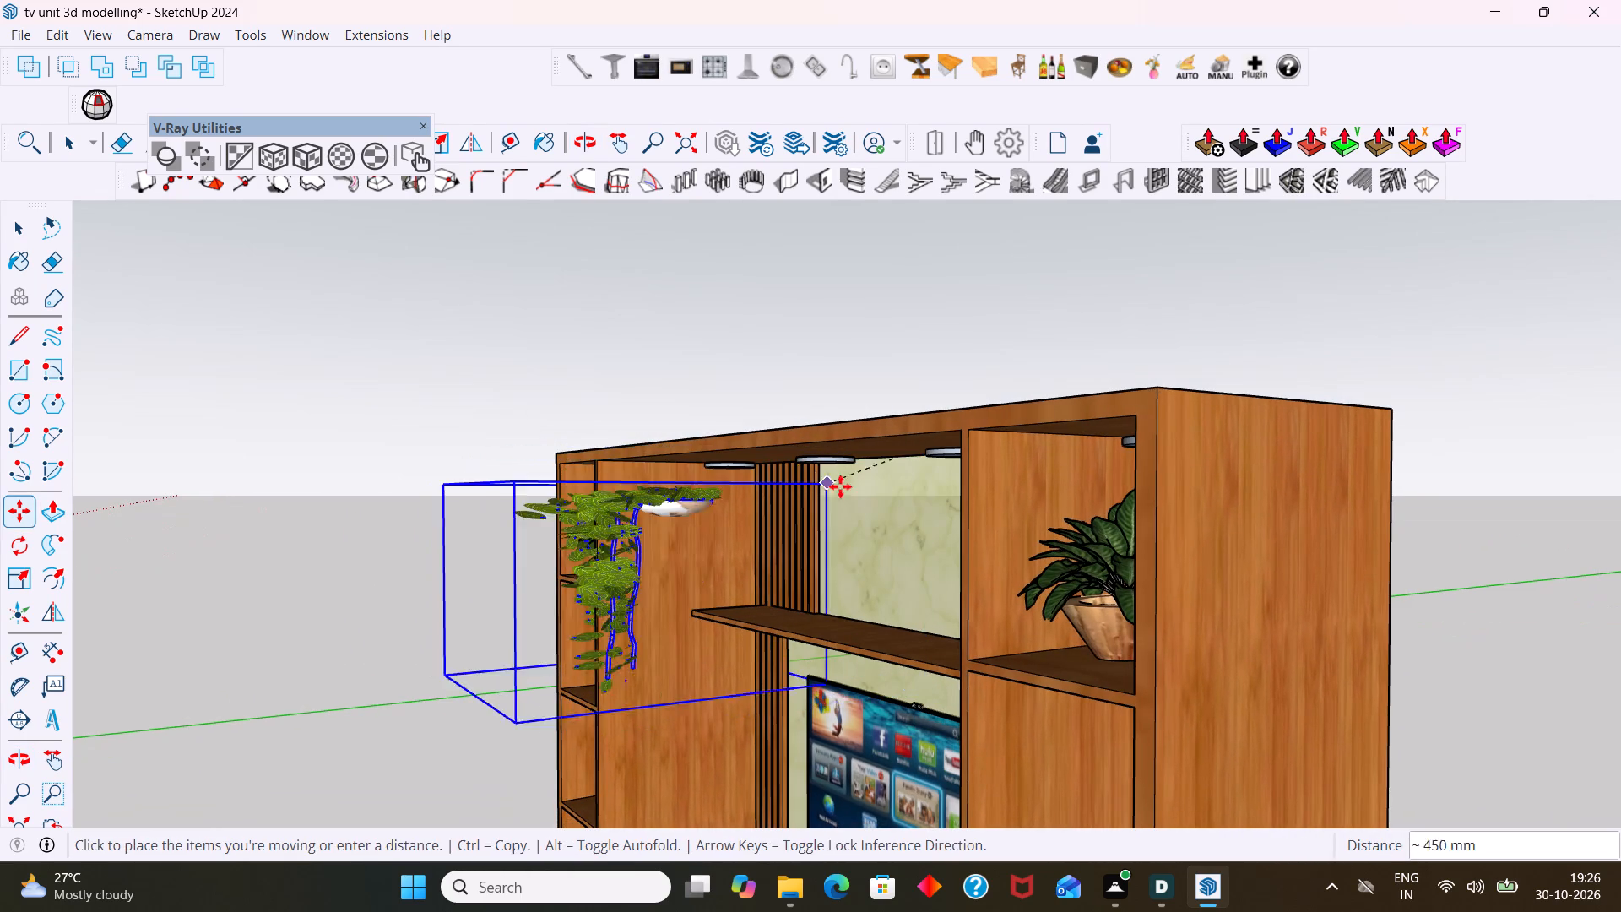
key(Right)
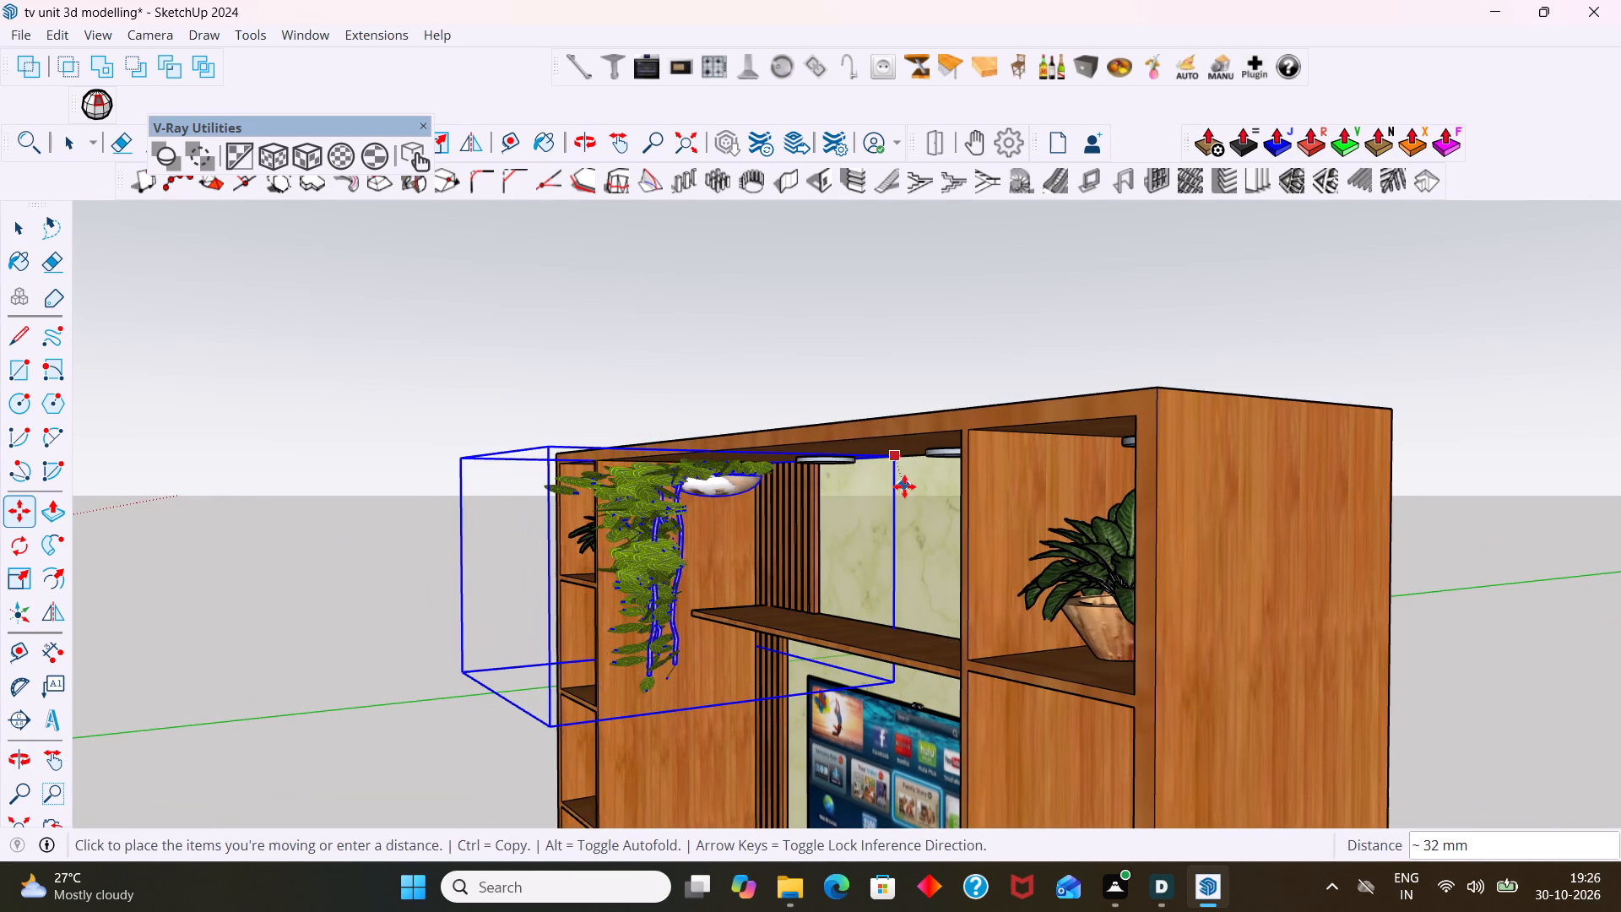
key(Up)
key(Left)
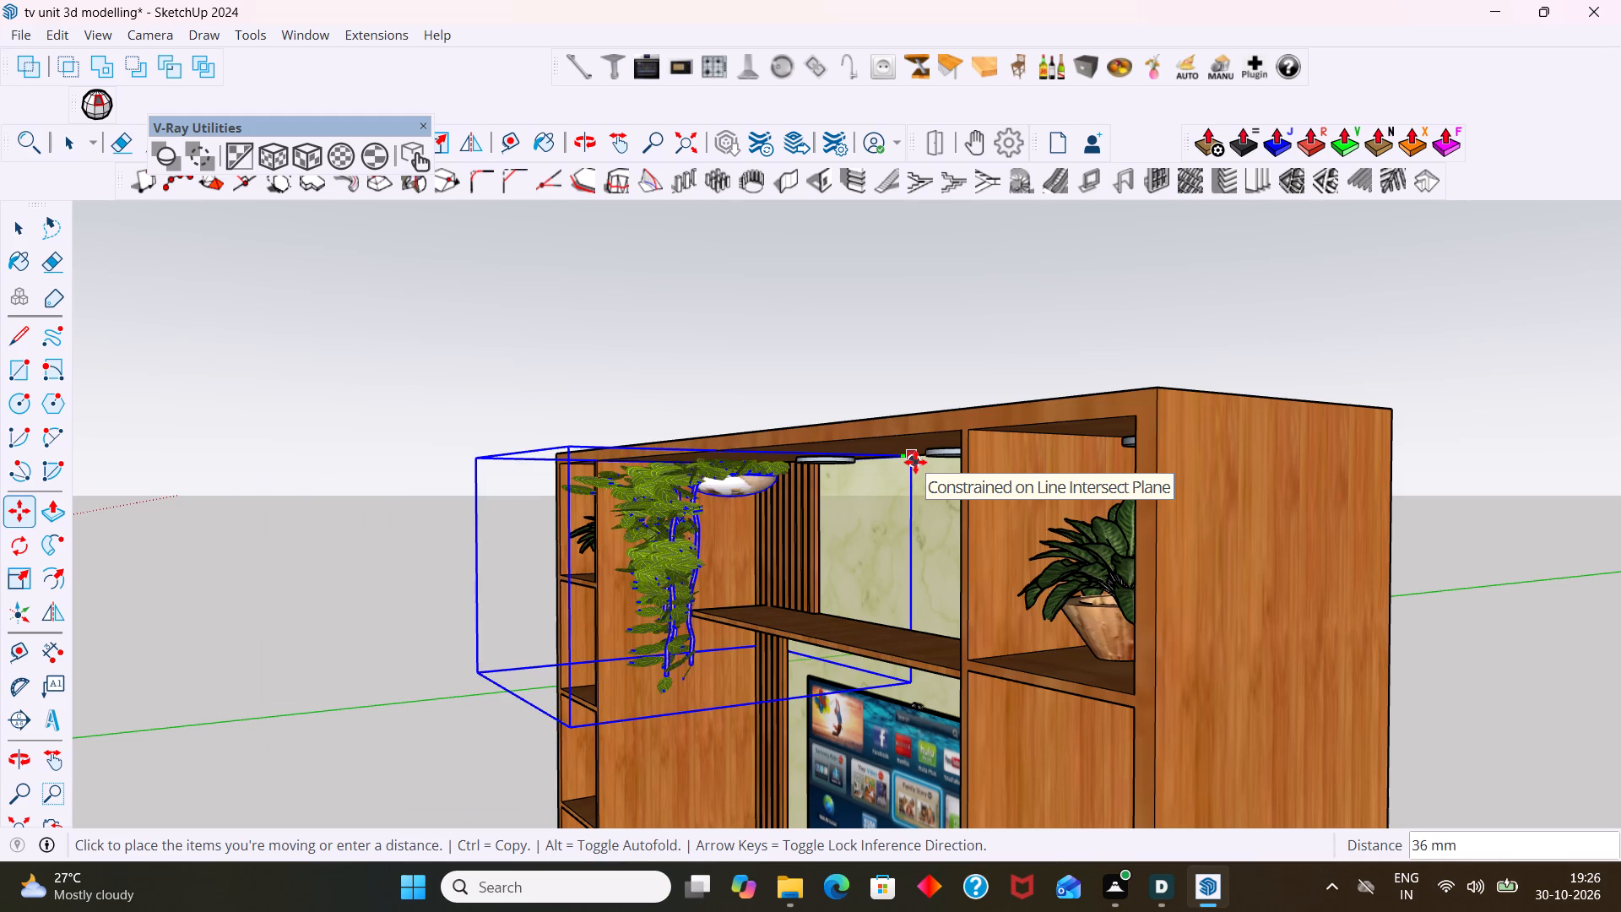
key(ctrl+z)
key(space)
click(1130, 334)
Scale the hanging vine's depth by its front face grip to about 0.29 along green, then deselect it.
scroll(993, 409, down, 5)
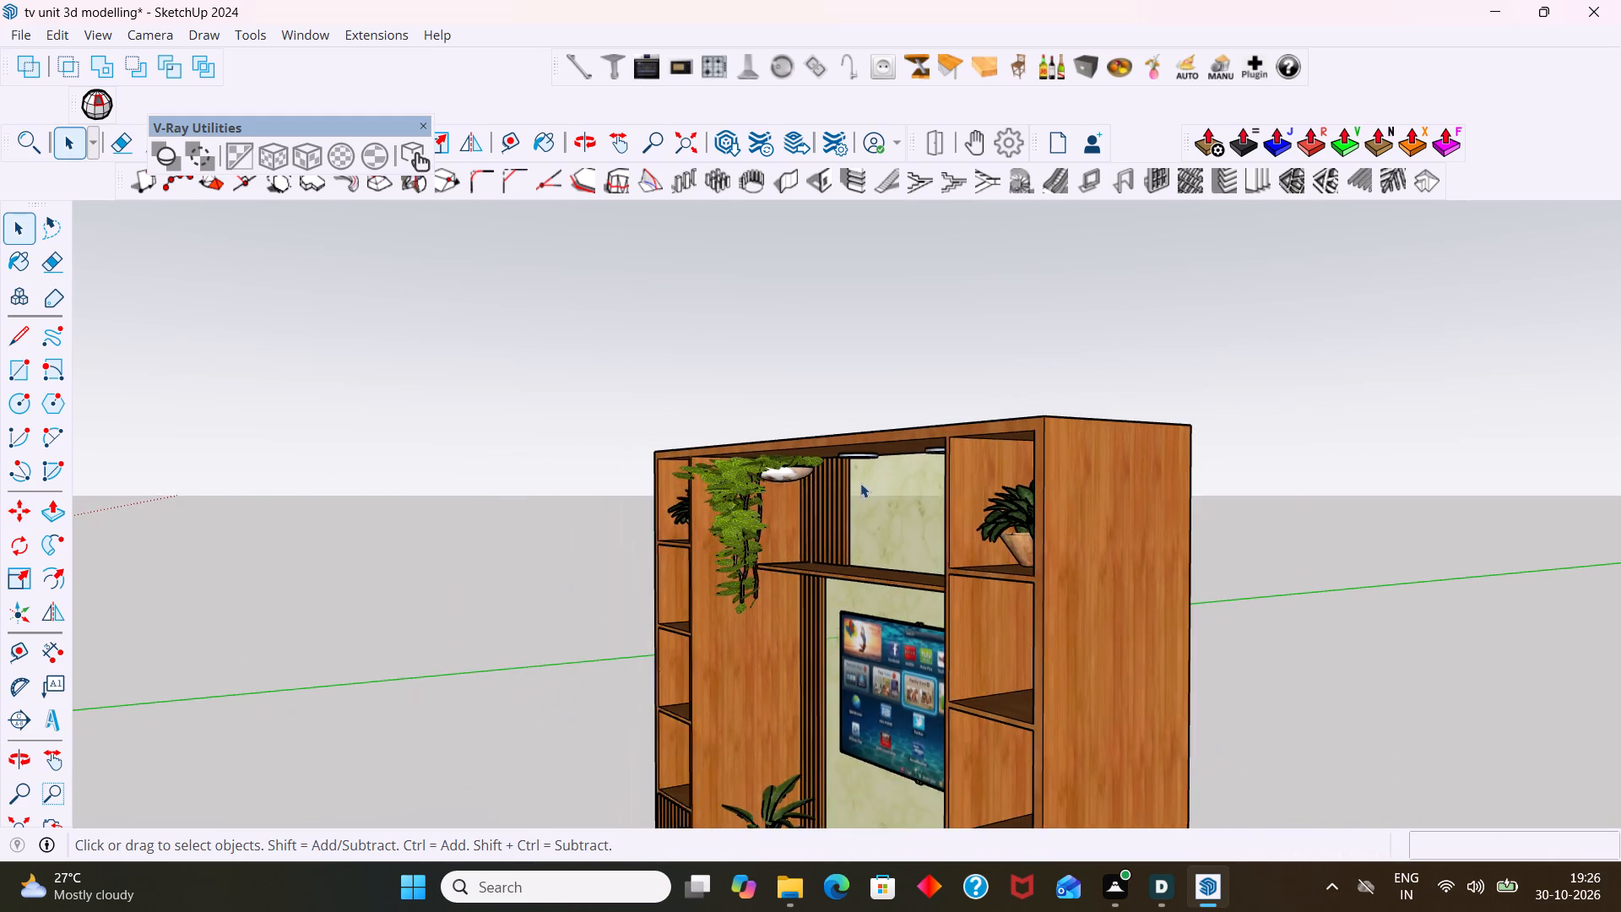
middle_drag(859, 483, 1240, 539)
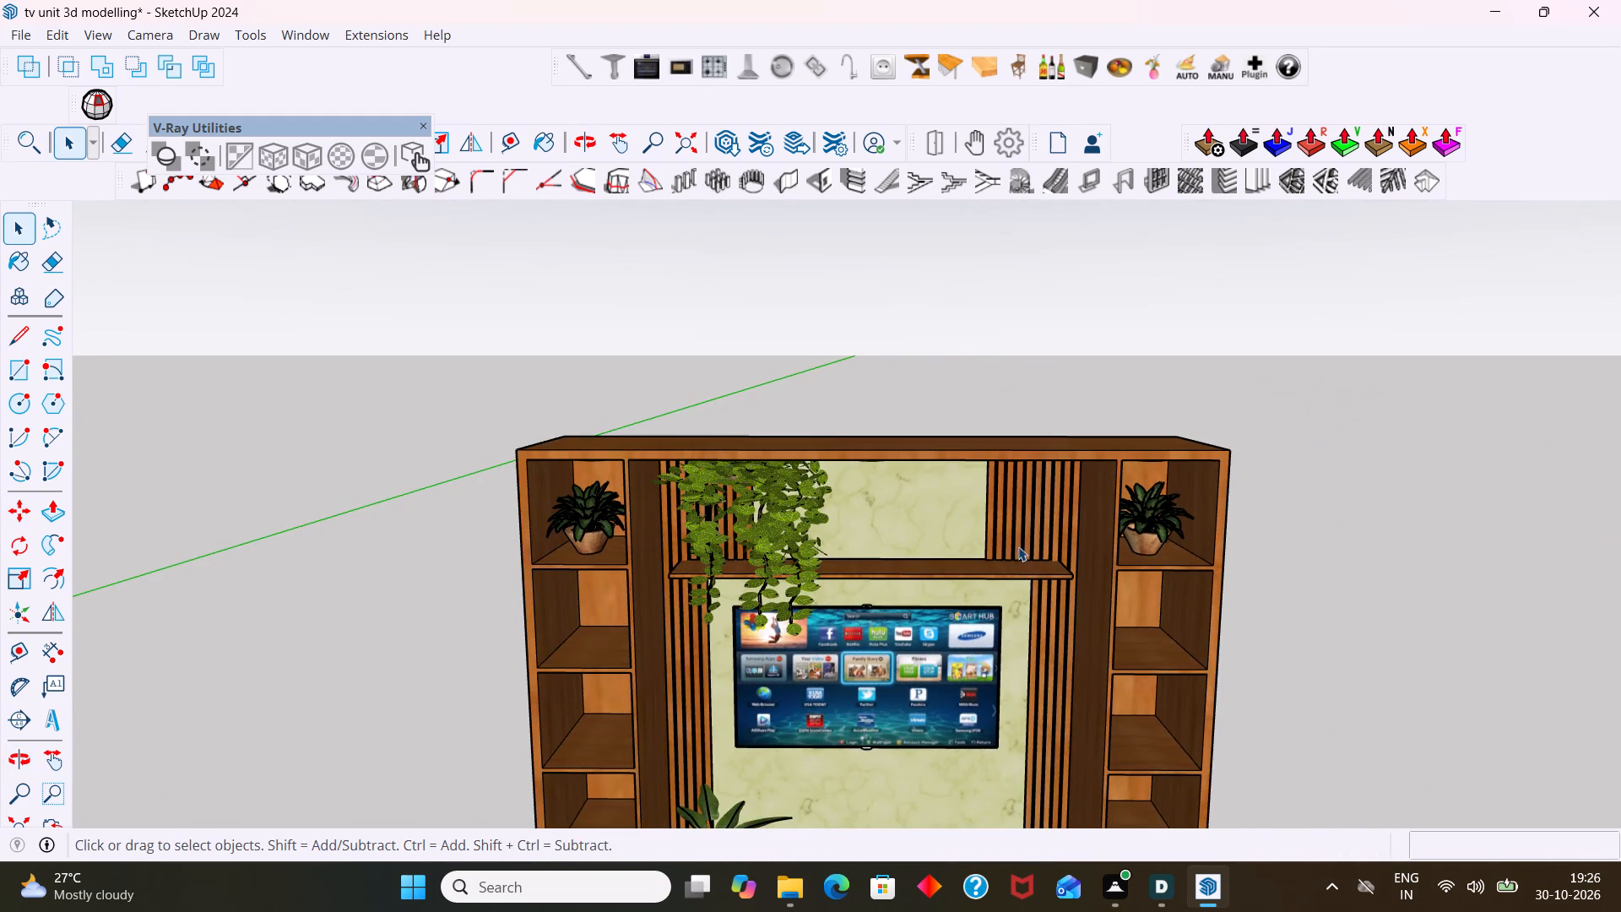
scroll(973, 558, up, 5)
middle_drag(749, 578, 838, 256)
scroll(749, 578, up, 1)
scroll(720, 404, up, 5)
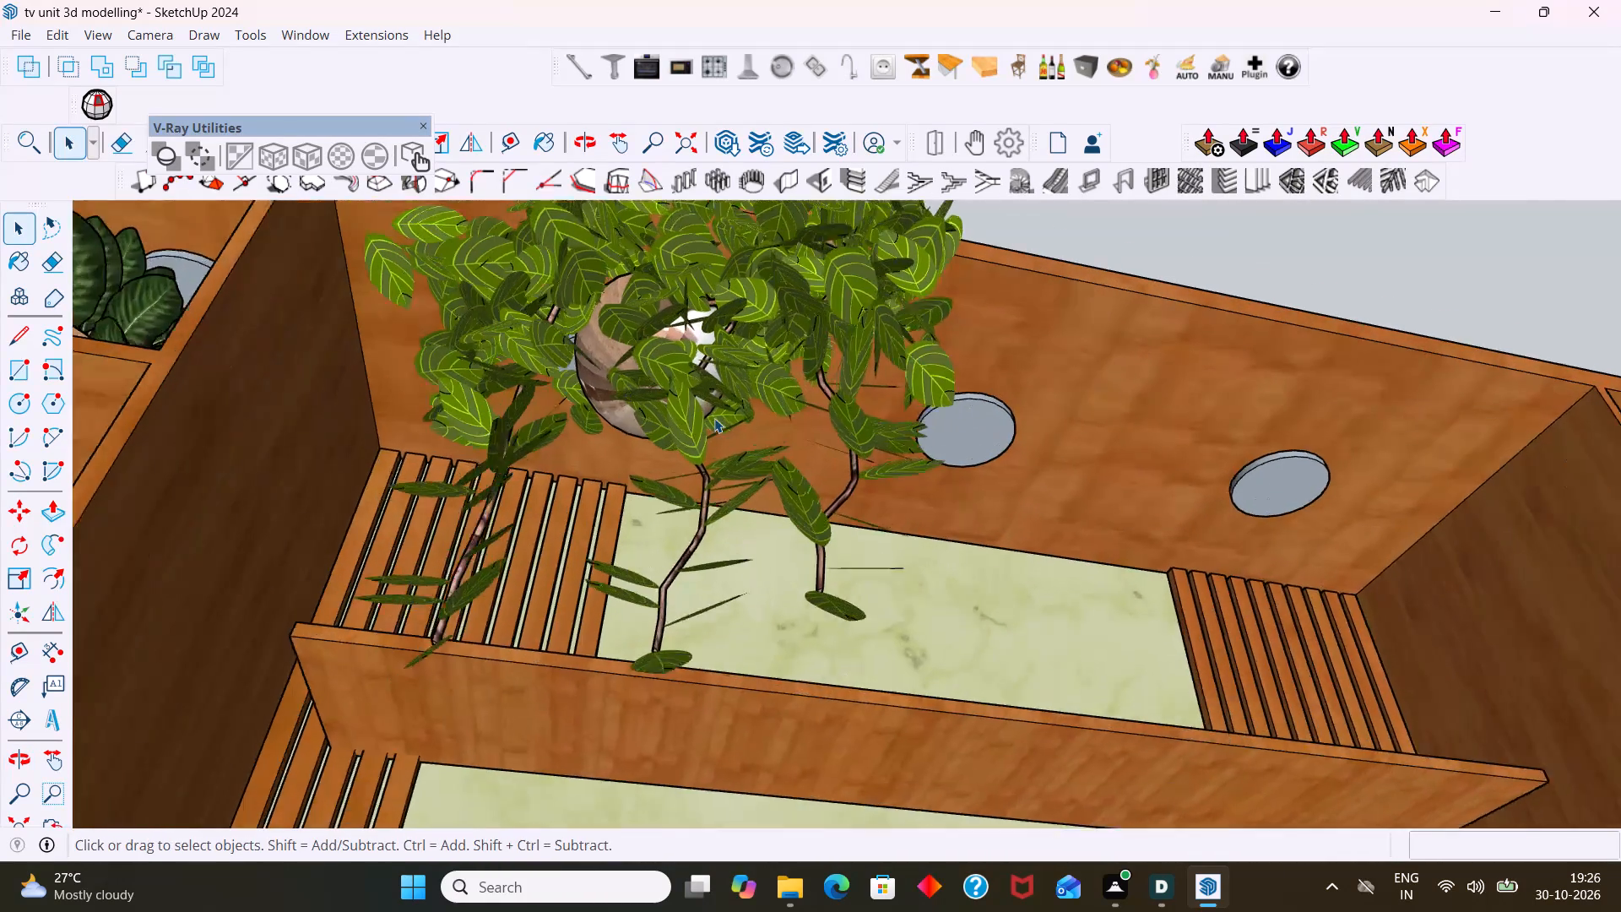
scroll(714, 418, up, 1)
click(657, 360)
scroll(724, 452, down, 8)
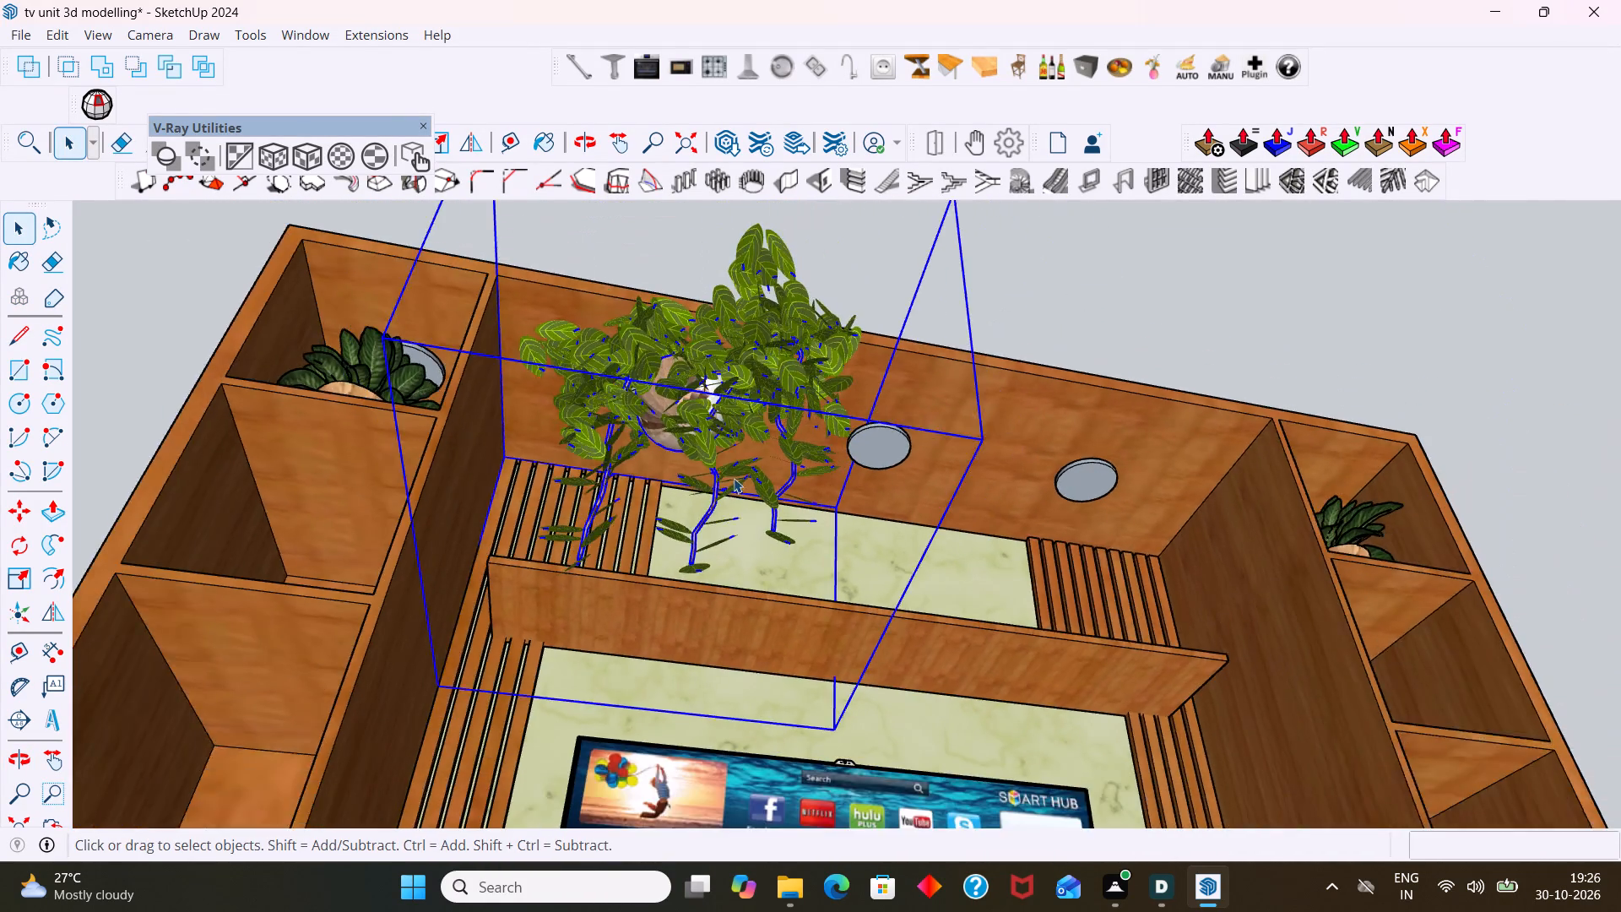
scroll(734, 478, down, 6)
middle_drag(739, 511, 761, 910)
key(s)
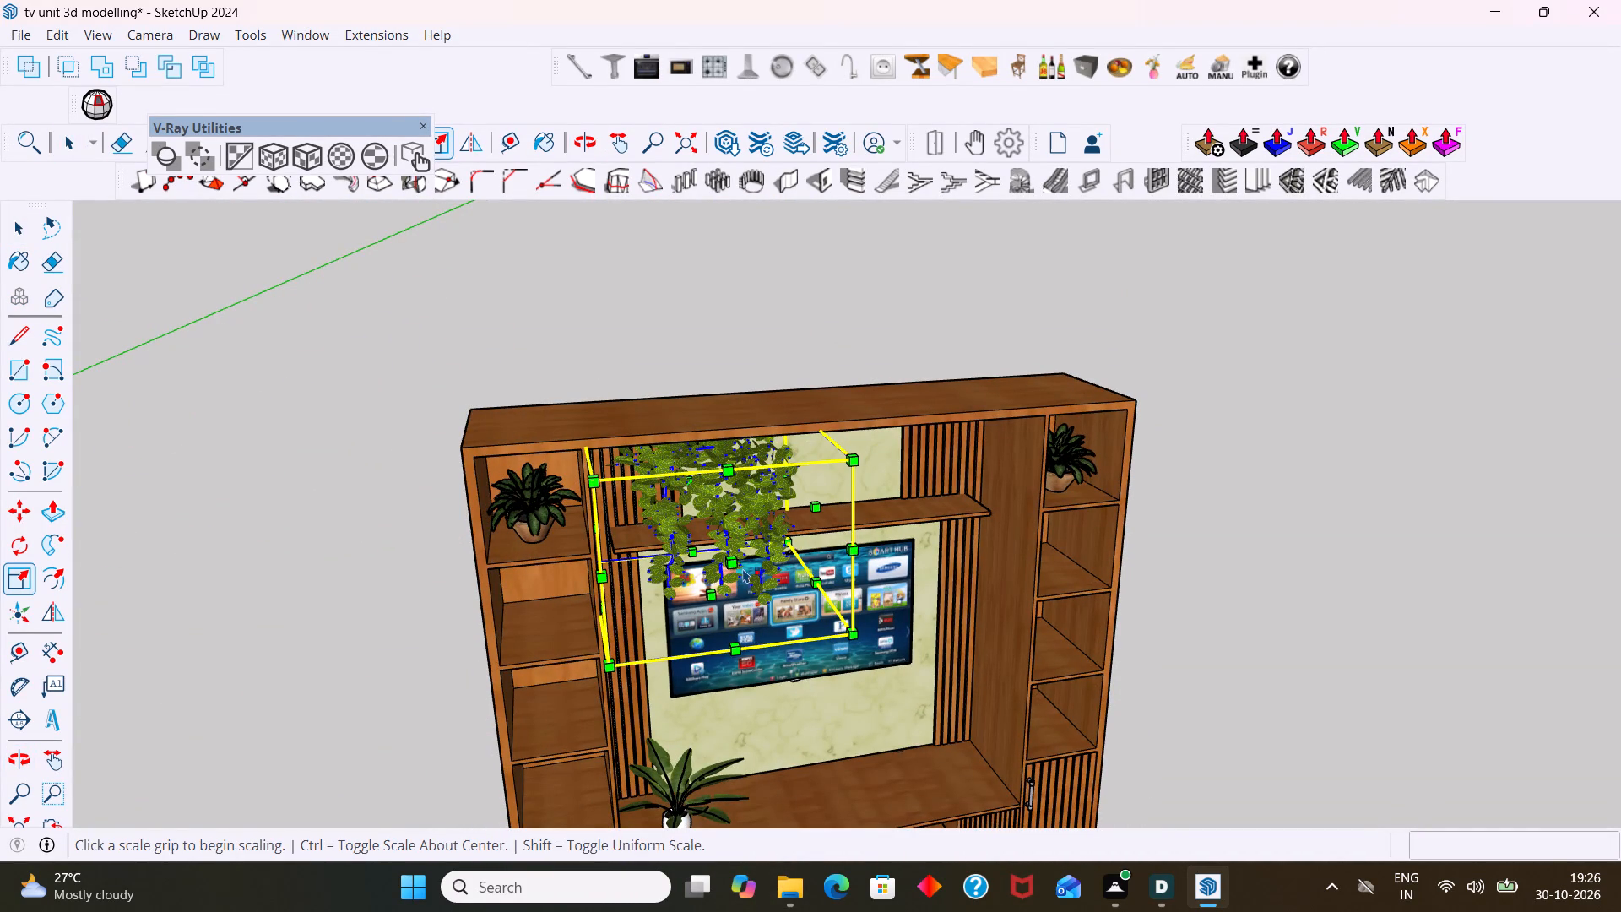
click(736, 571)
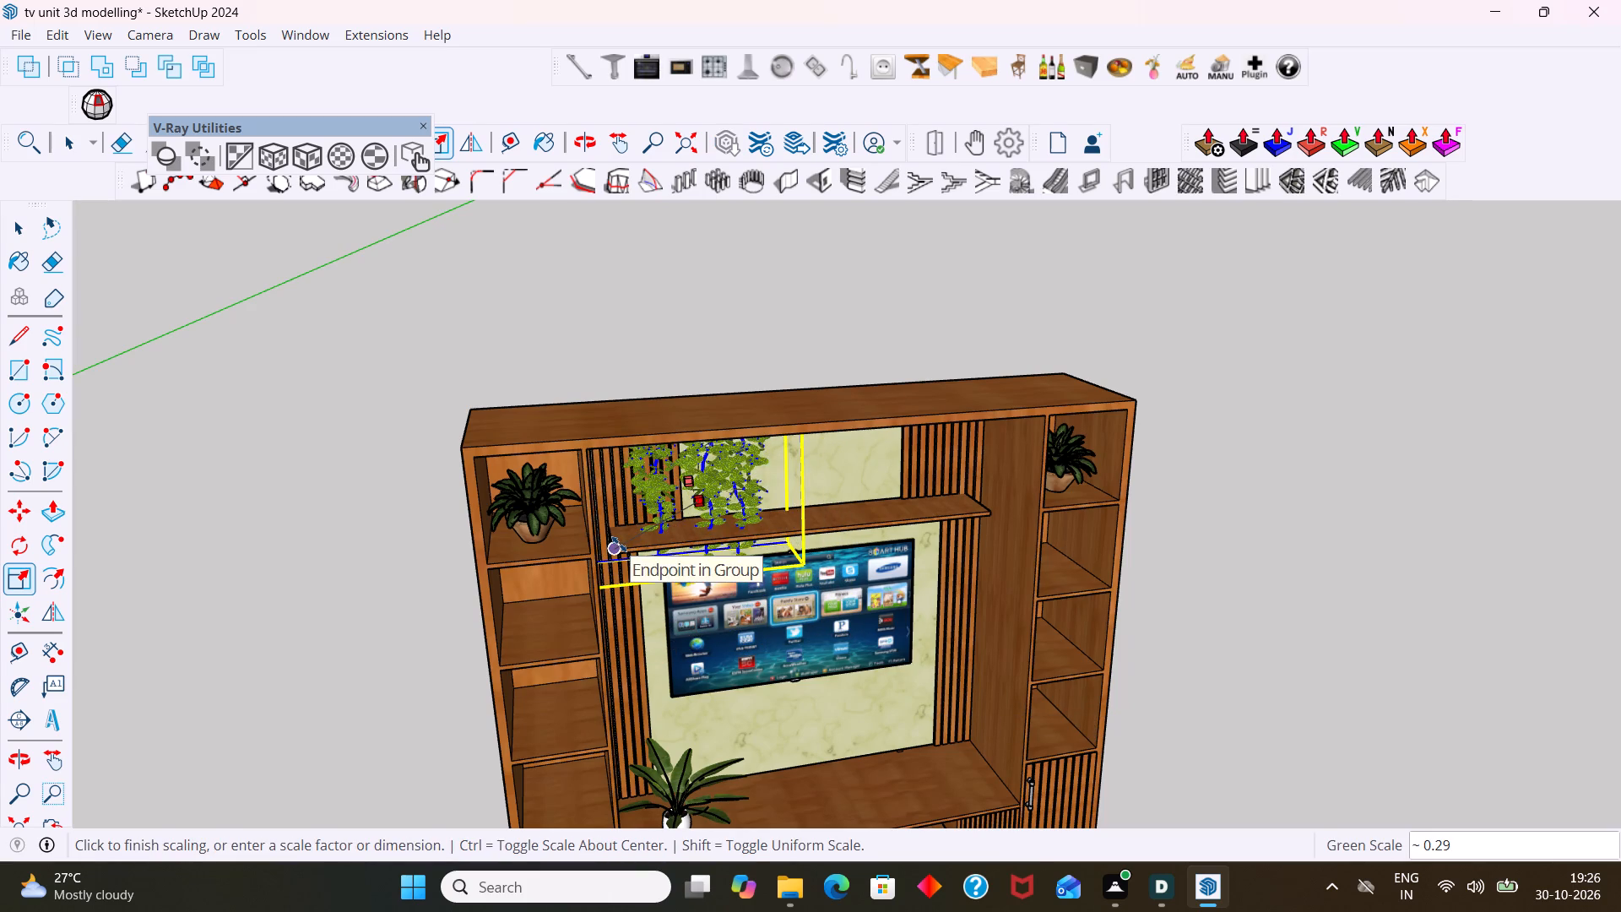
click(619, 544)
key(space)
scroll(773, 562, down, 3)
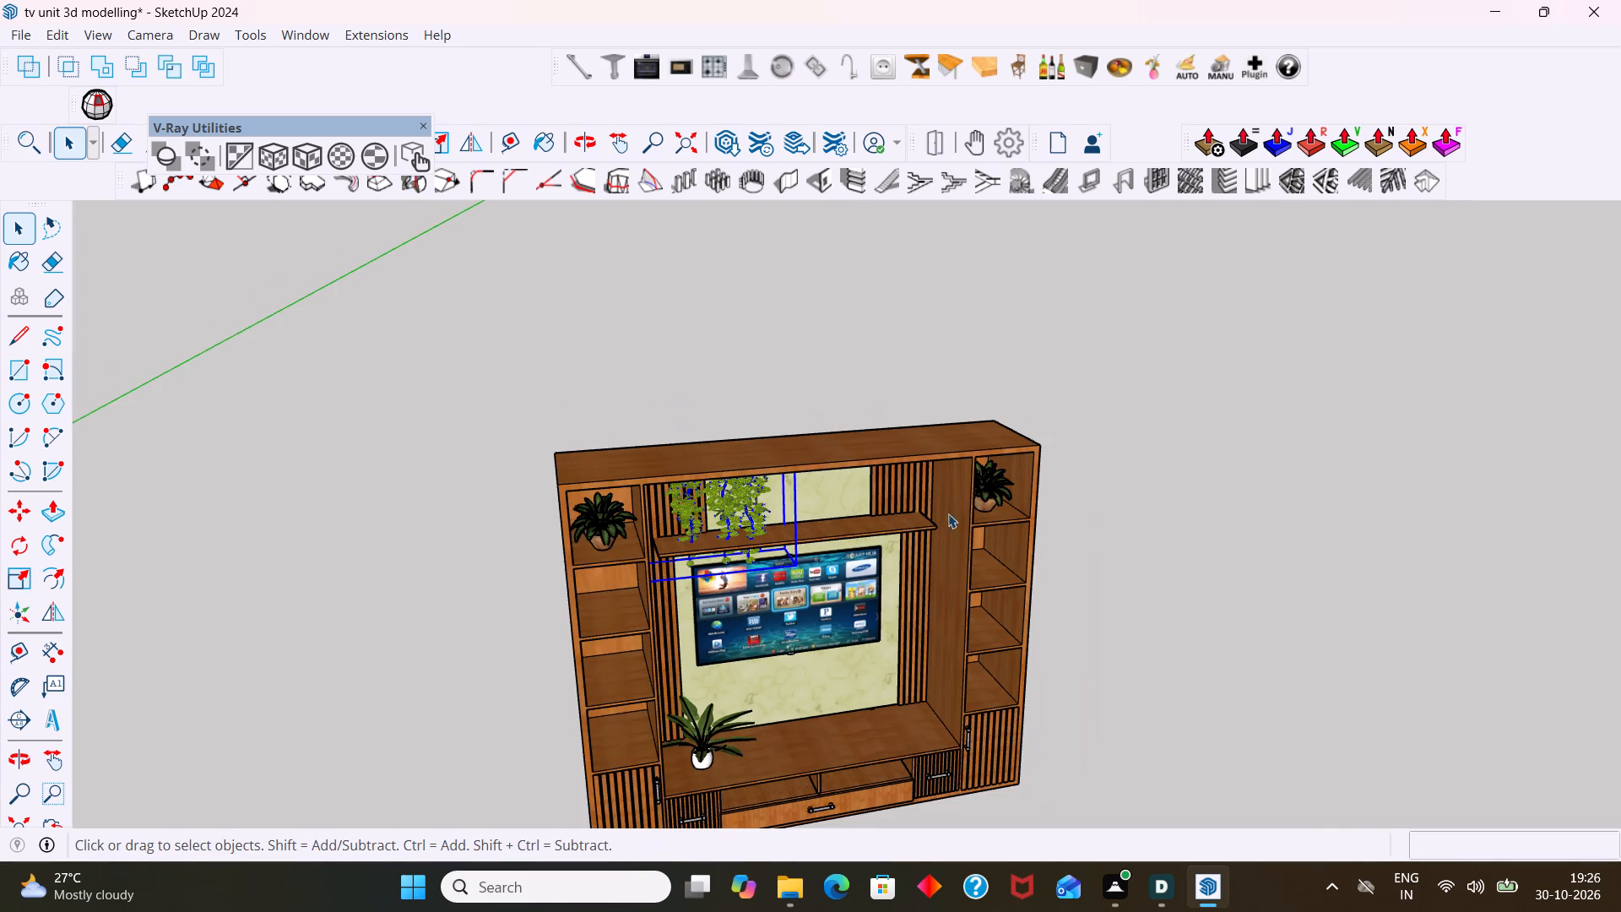
drag(1160, 460, 1159, 469)
Scale the hanging vine's height by its top face grip to about 0.63 along blue.
middle_drag(802, 477, 751, 323)
scroll(728, 499, up, 3)
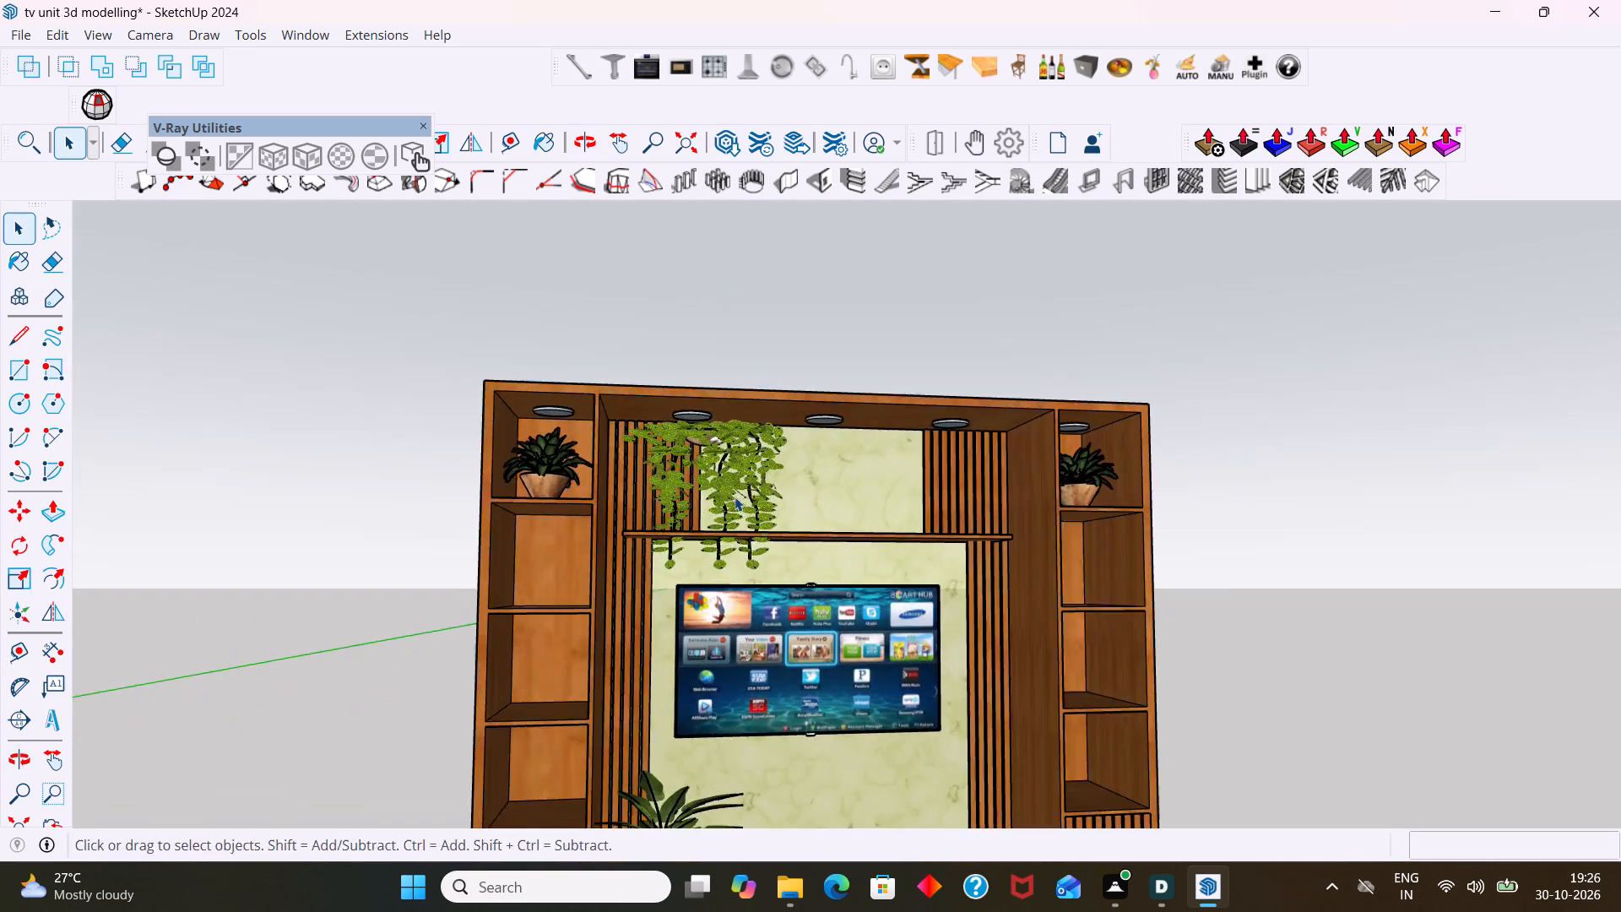
middle_drag(760, 520, 725, 474)
scroll(725, 474, up, 6)
middle_drag(724, 513, 615, 519)
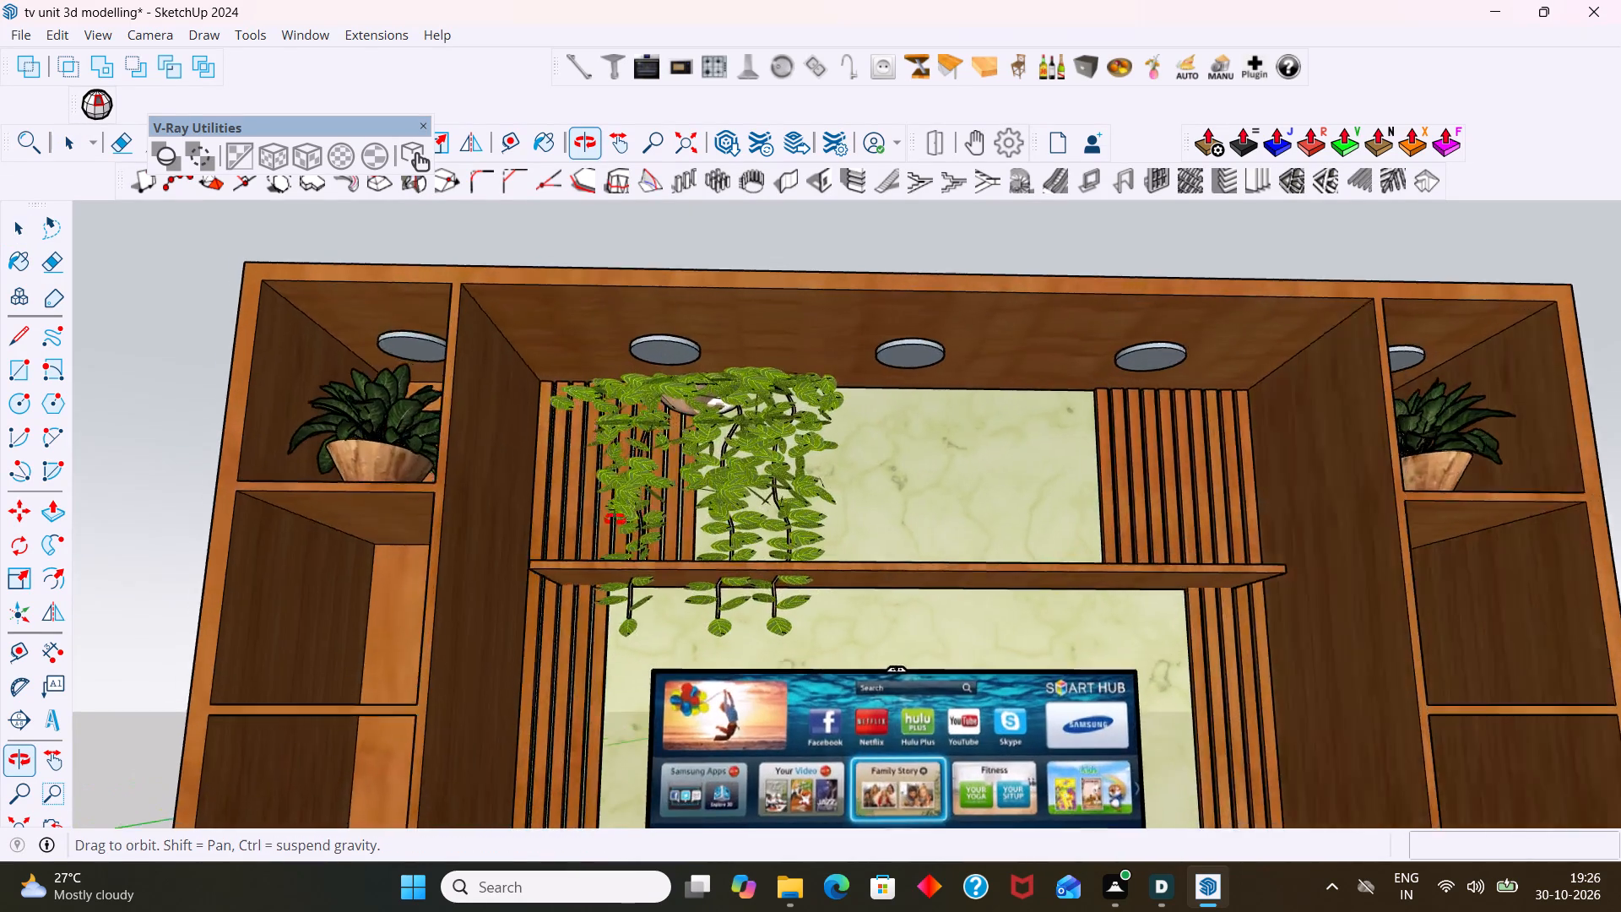
middle_drag(615, 519, 369, 581)
scroll(708, 449, up, 2)
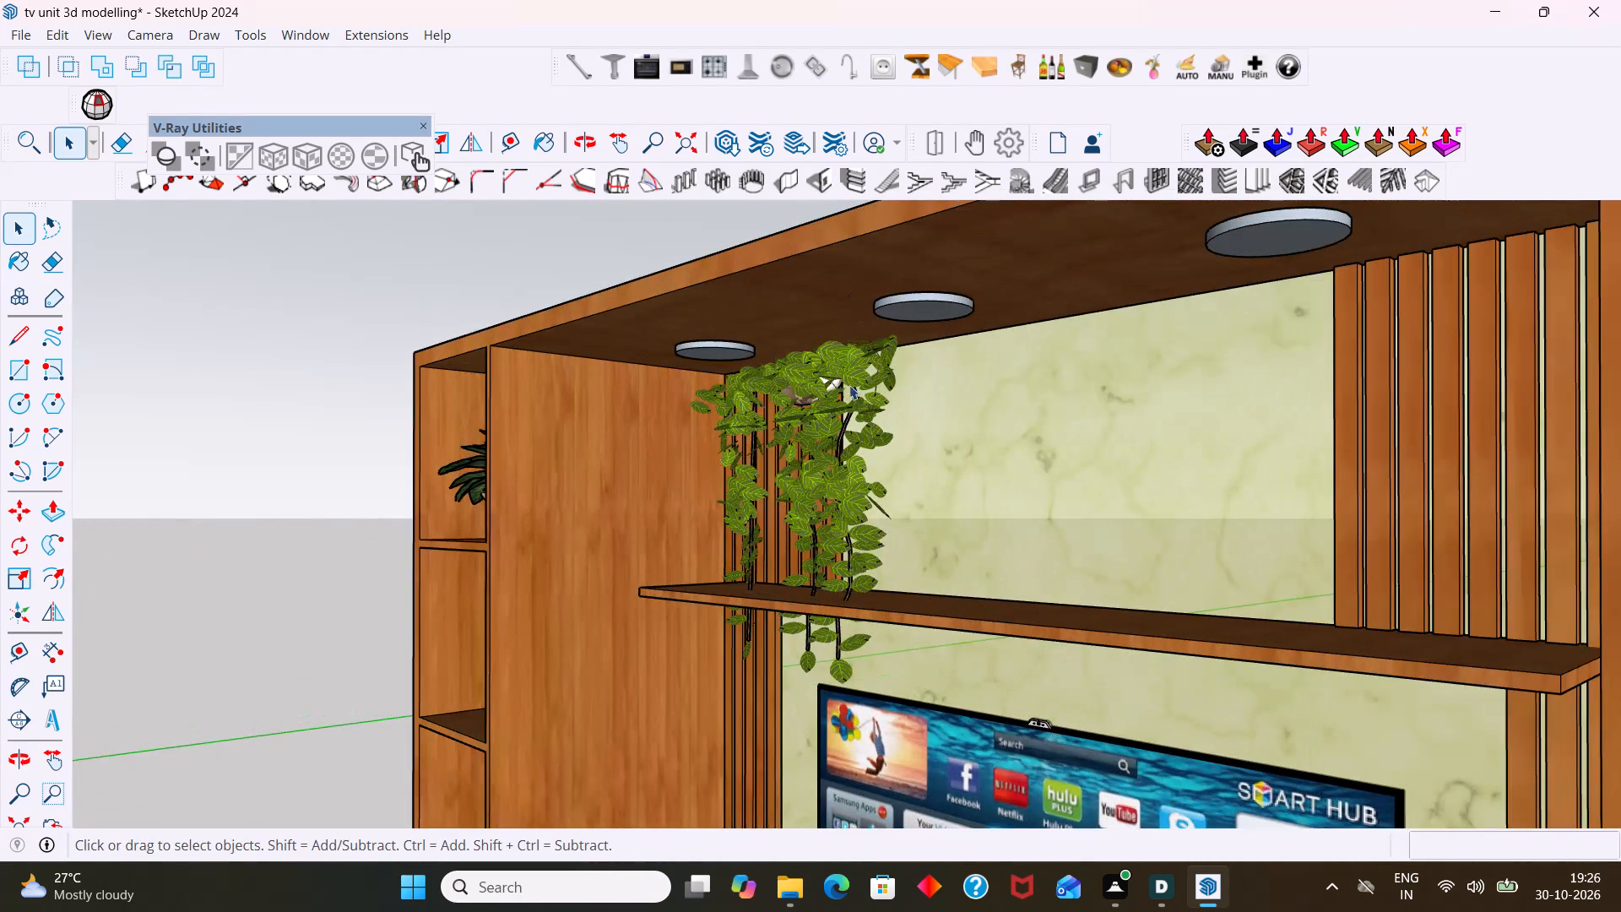
click(822, 362)
middle_drag(844, 400, 932, 462)
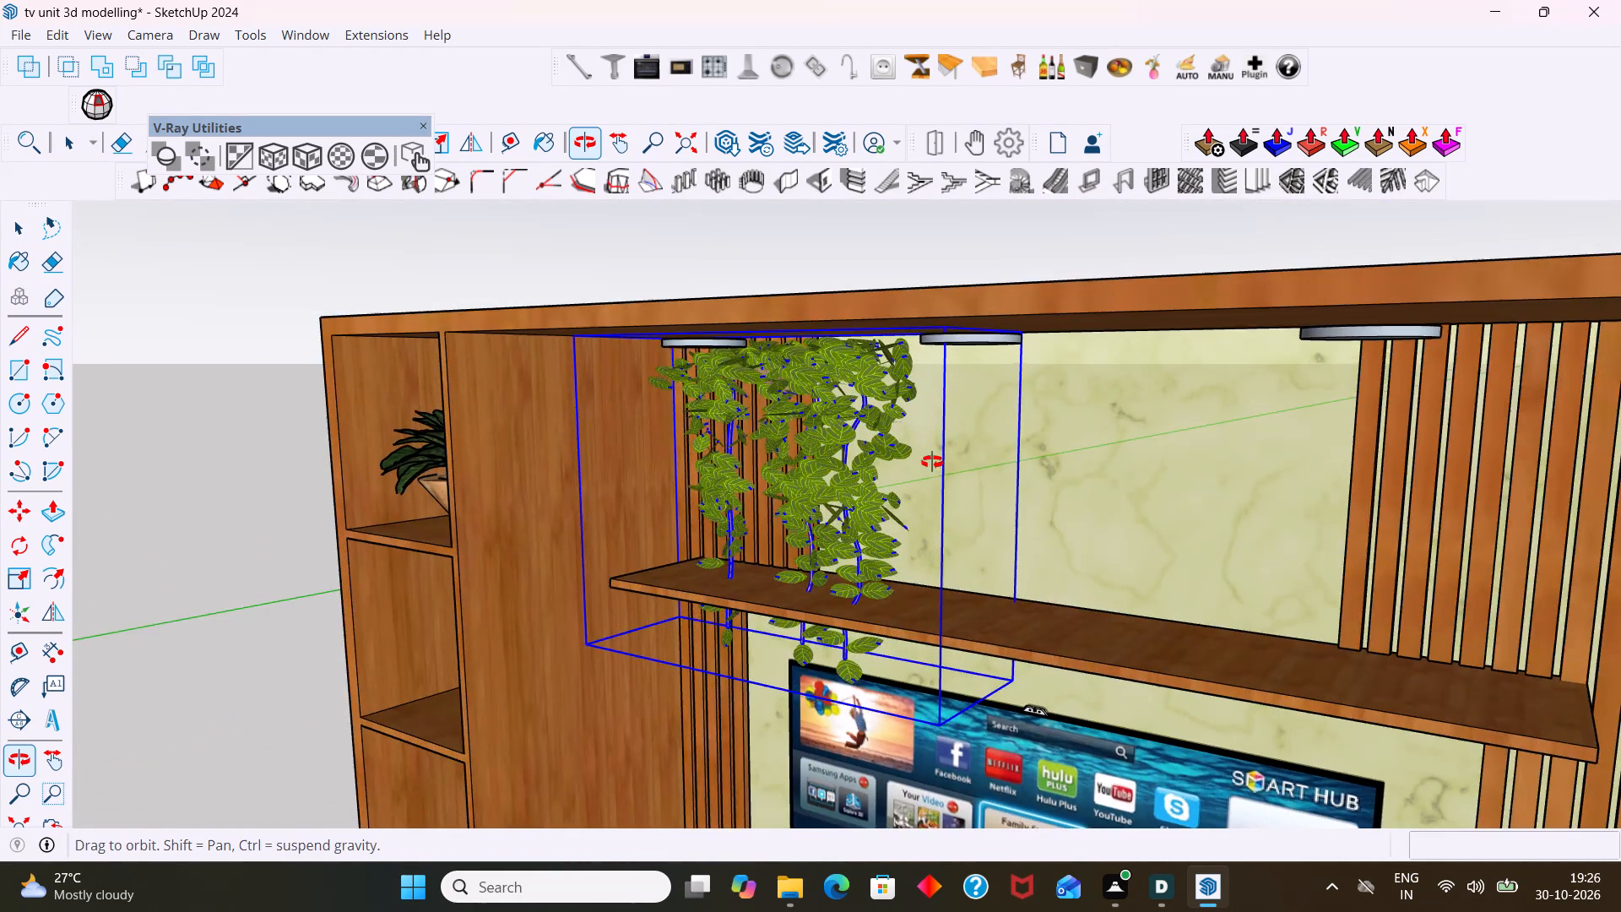
middle_drag(932, 462, 947, 424)
key(s)
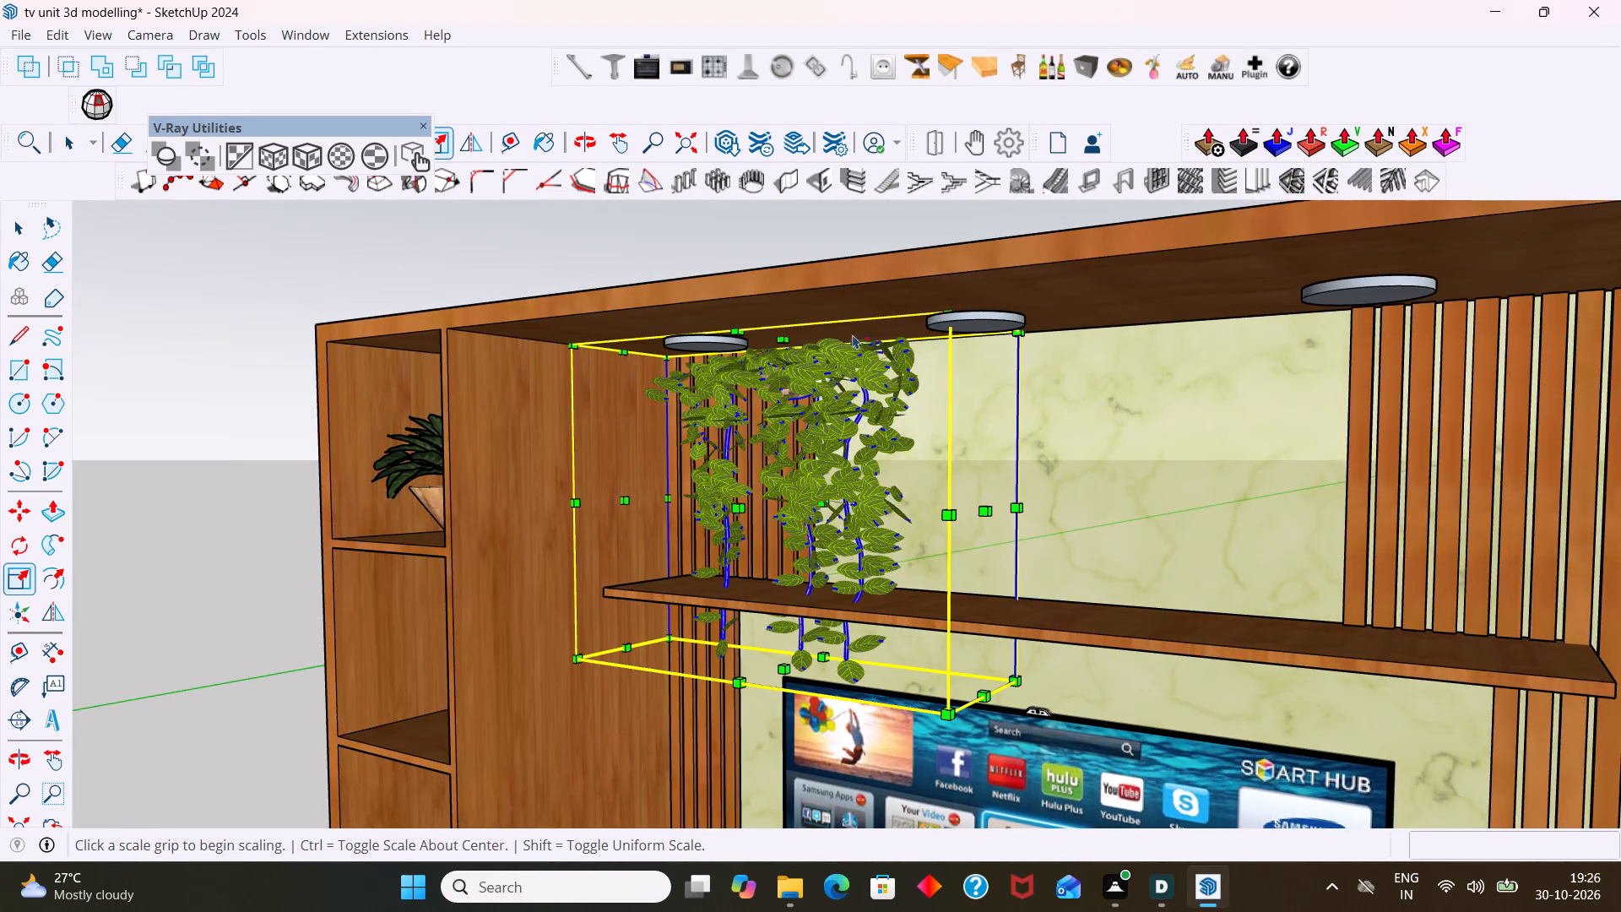
click(785, 344)
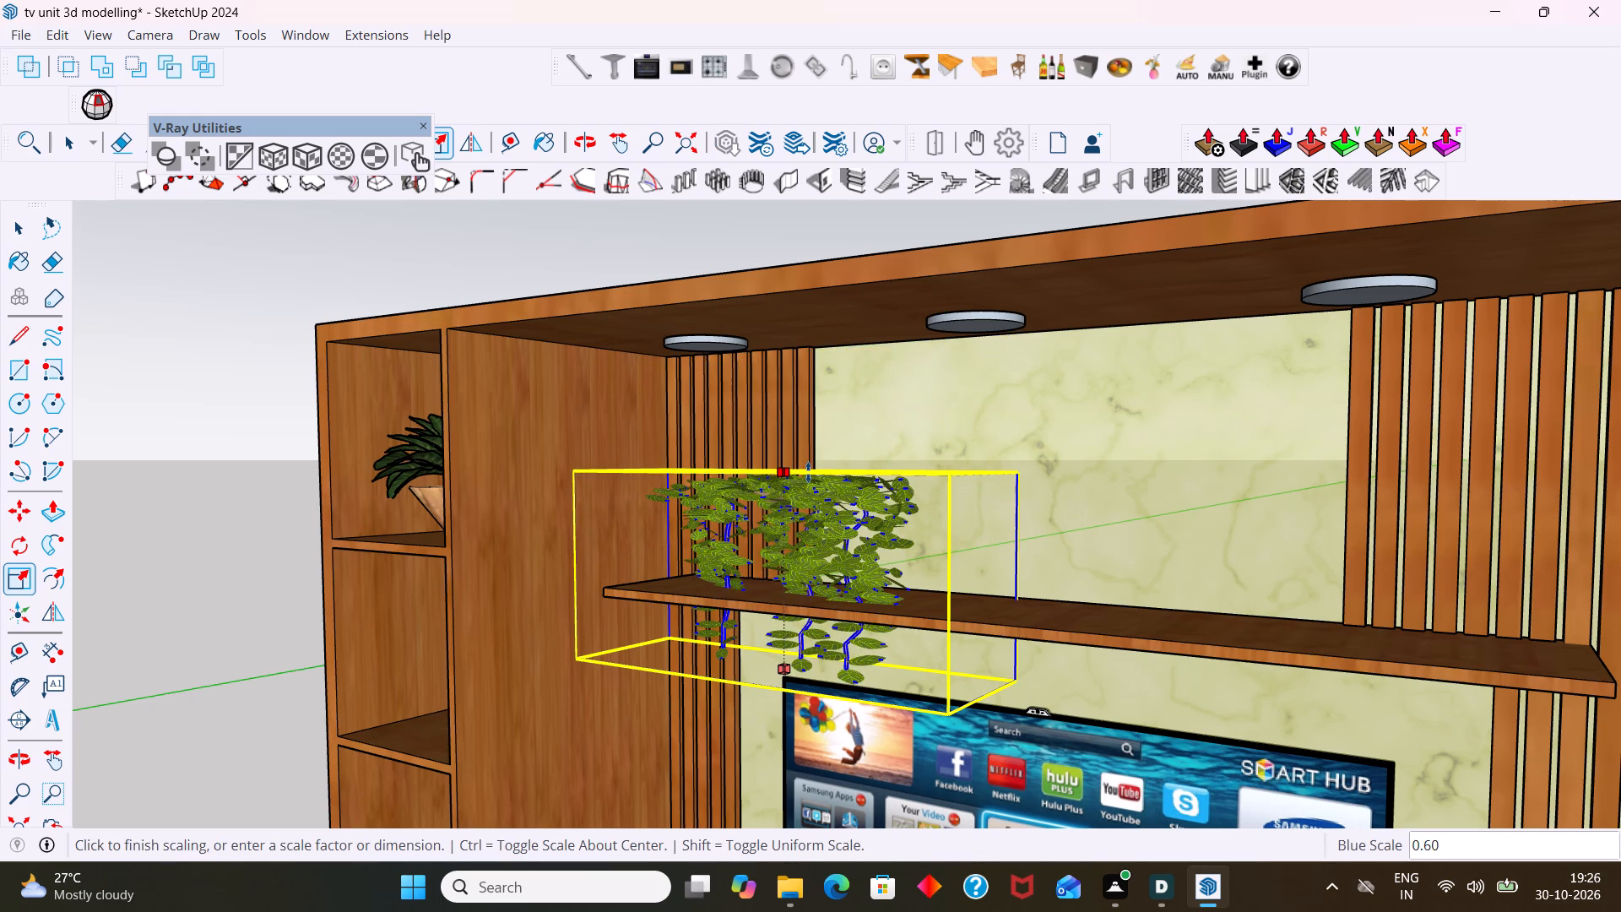
middle_drag(810, 485, 1081, 363)
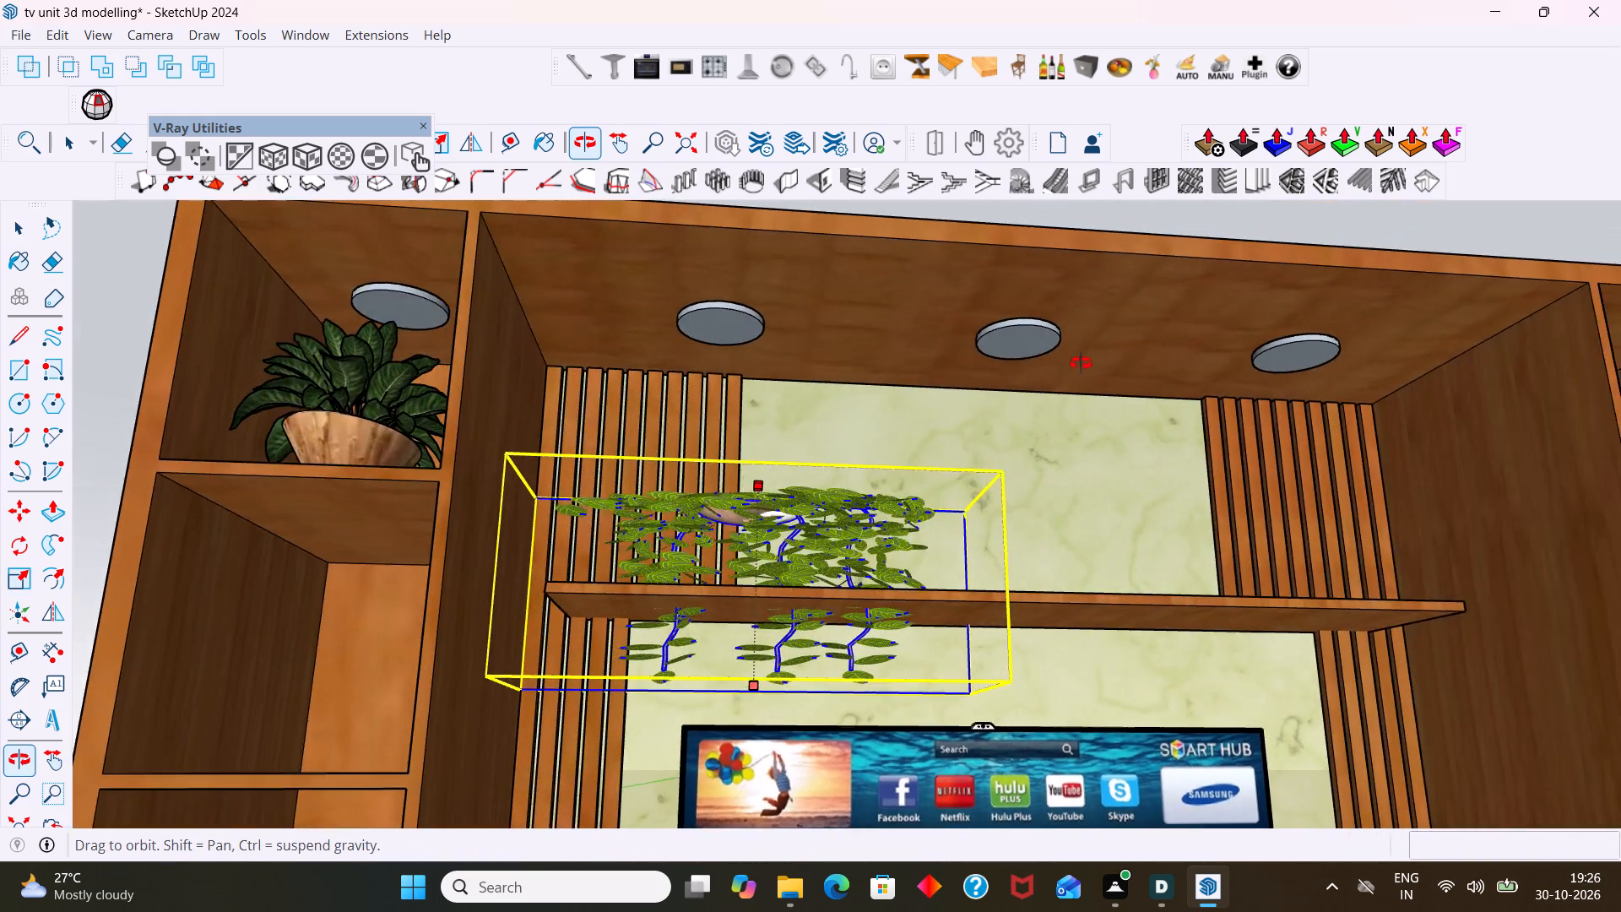
middle_drag(1081, 363, 829, 466)
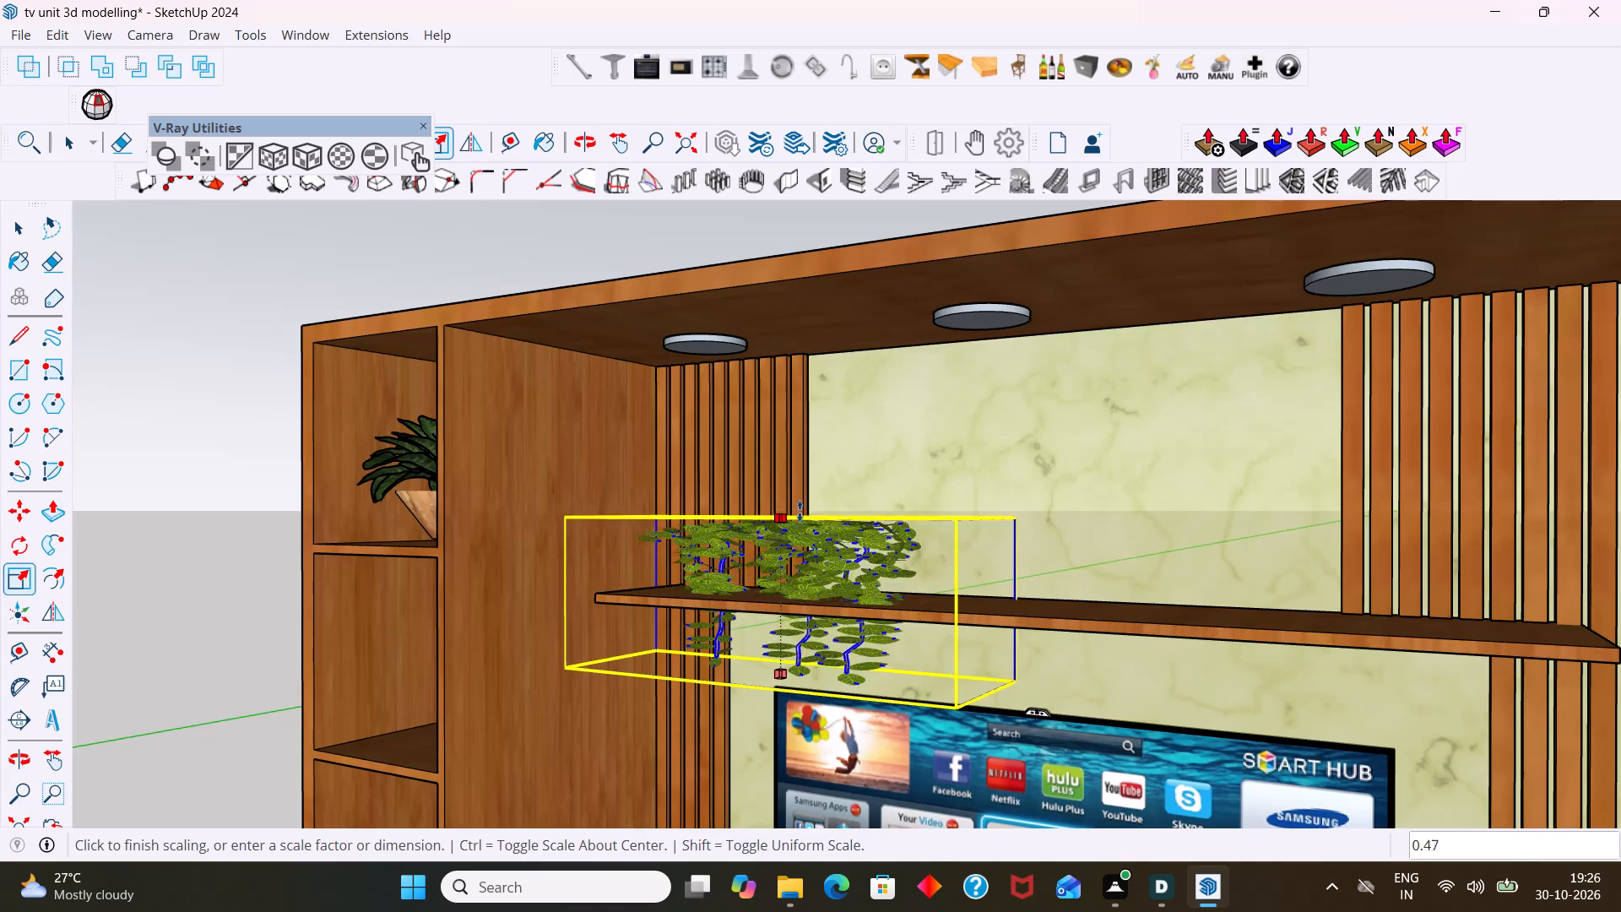
click(798, 463)
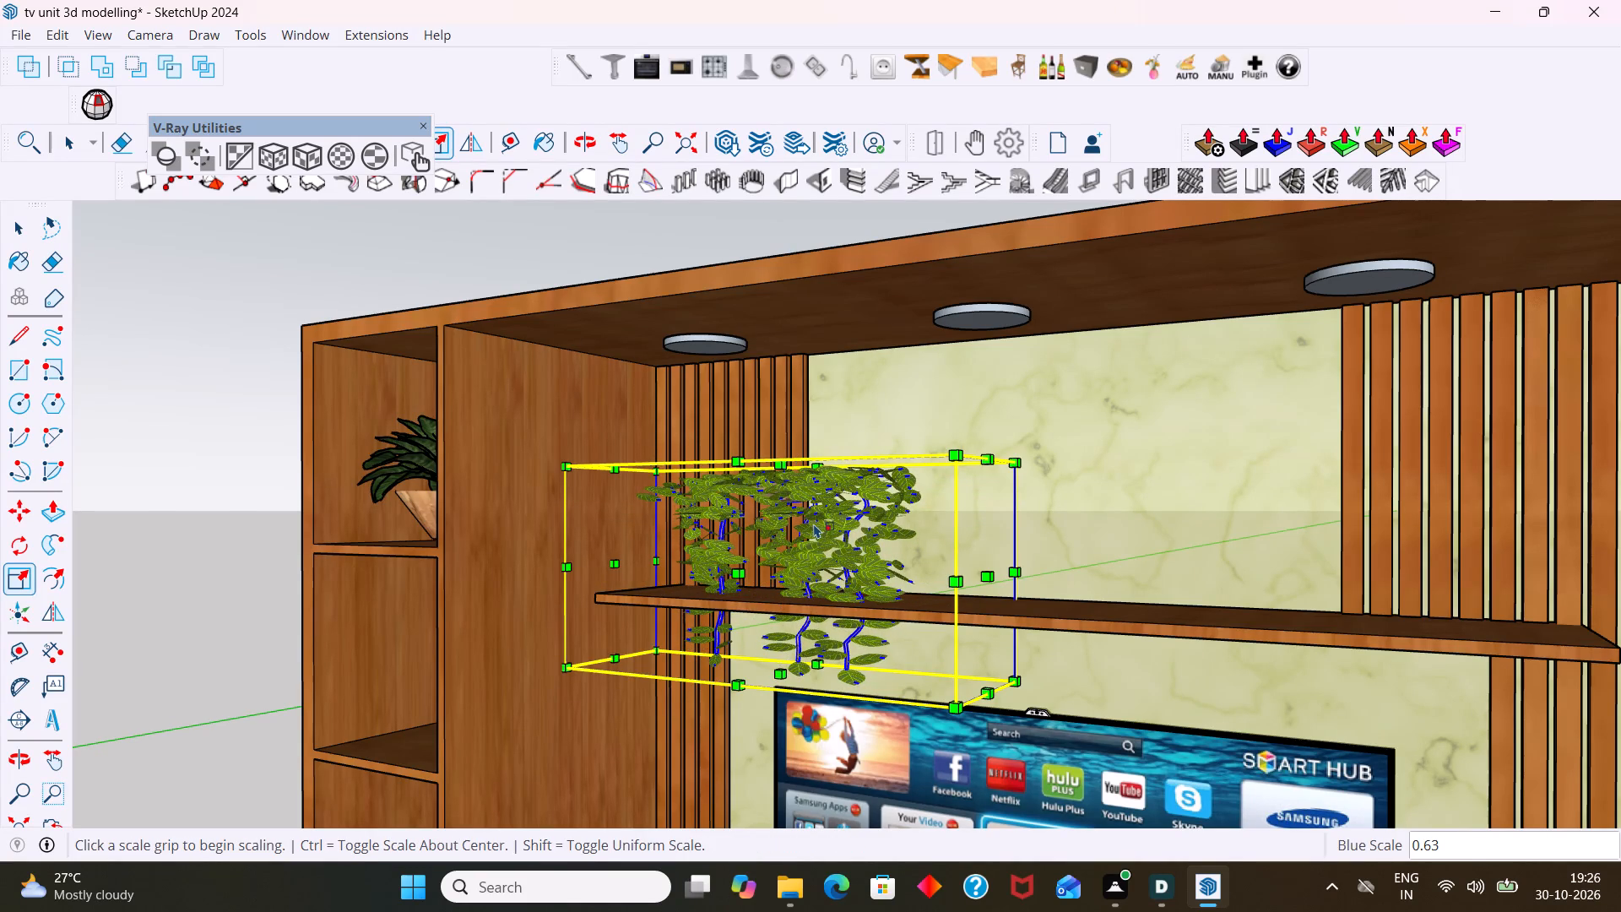
Scale the hanging vine's height by its bottom face grip to about 0.60 along blue, up to the shelf, then deselect it.
click(781, 673)
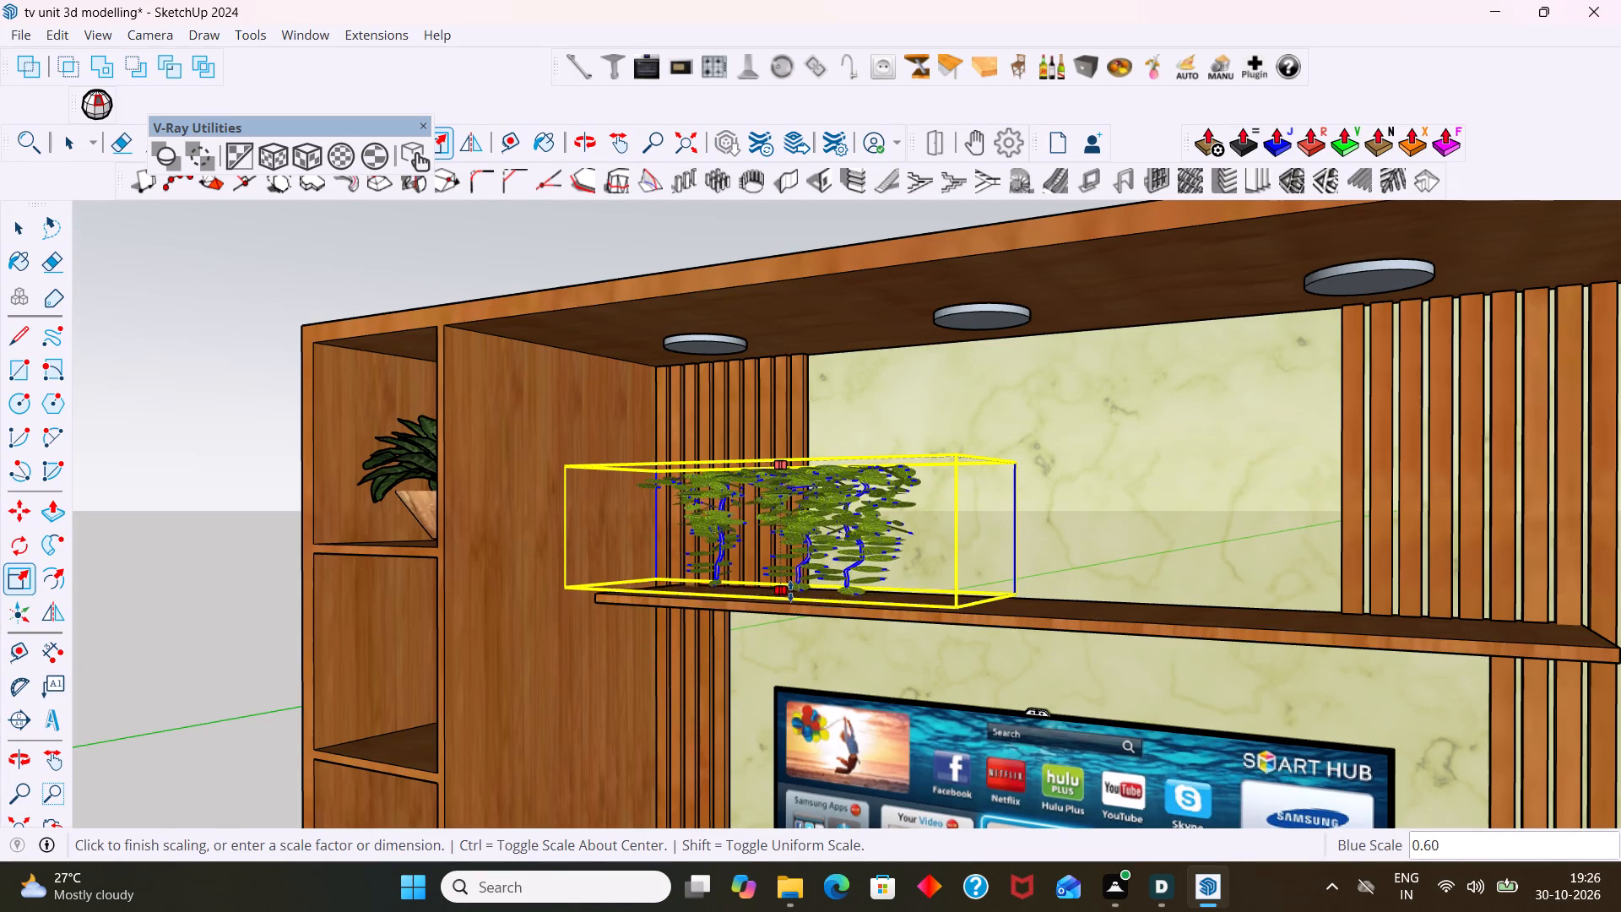
click(792, 597)
key(space)
scroll(859, 589, down, 2)
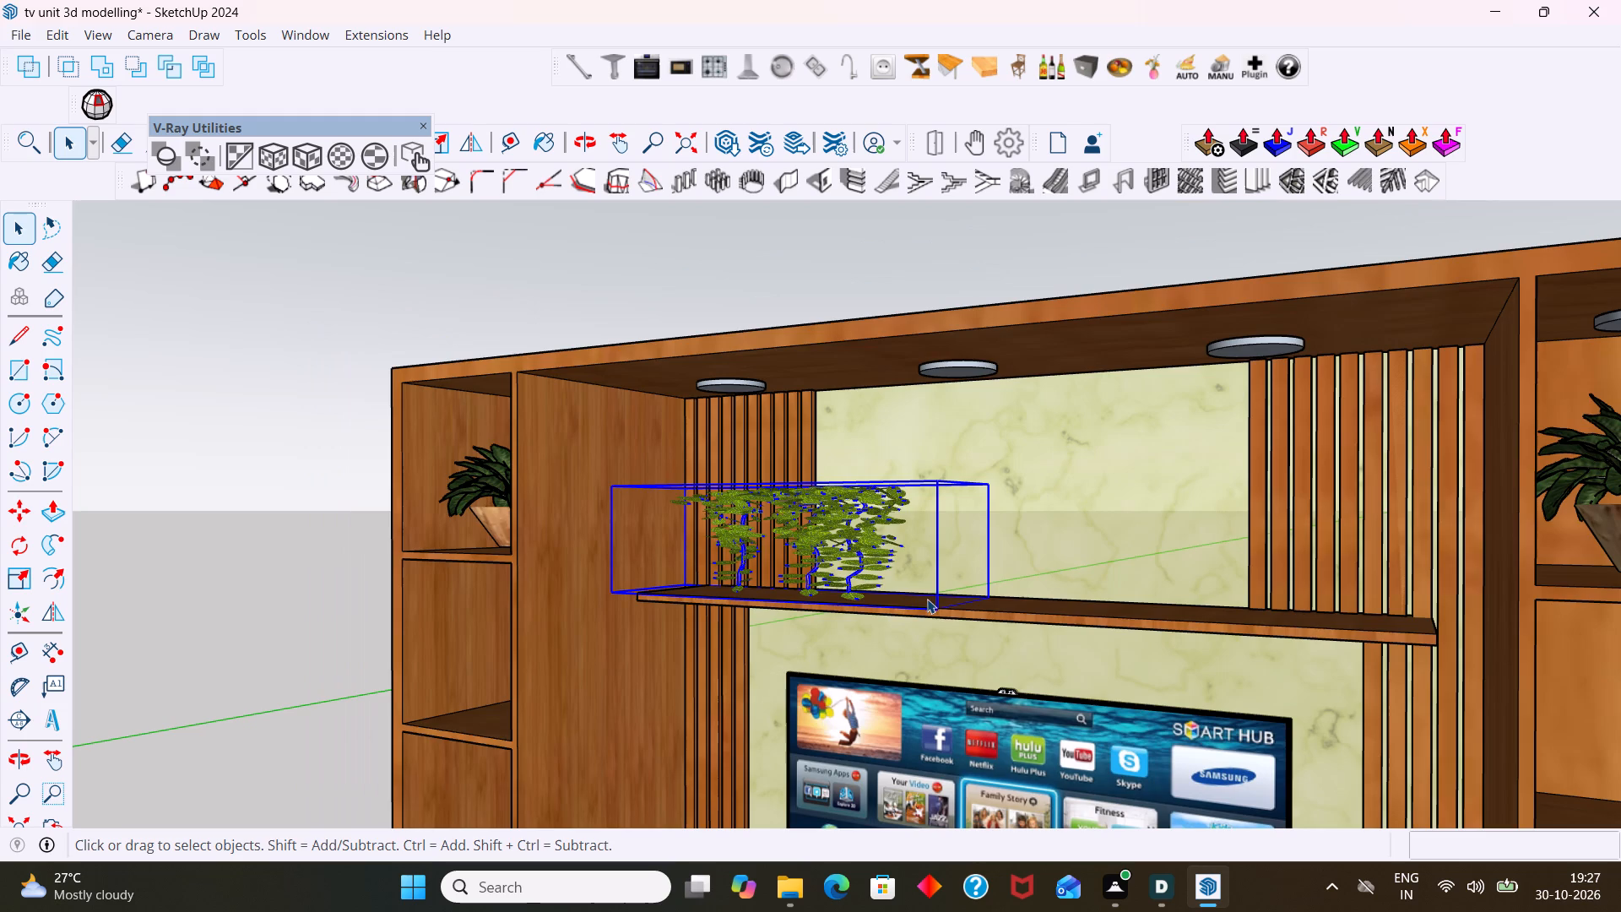
scroll(815, 447, down, 2)
click(794, 316)
Move the vine about 235 mm by the underside of its bowl down onto the shelf above the television, then deselect it.
middle_drag(842, 518, 685, 548)
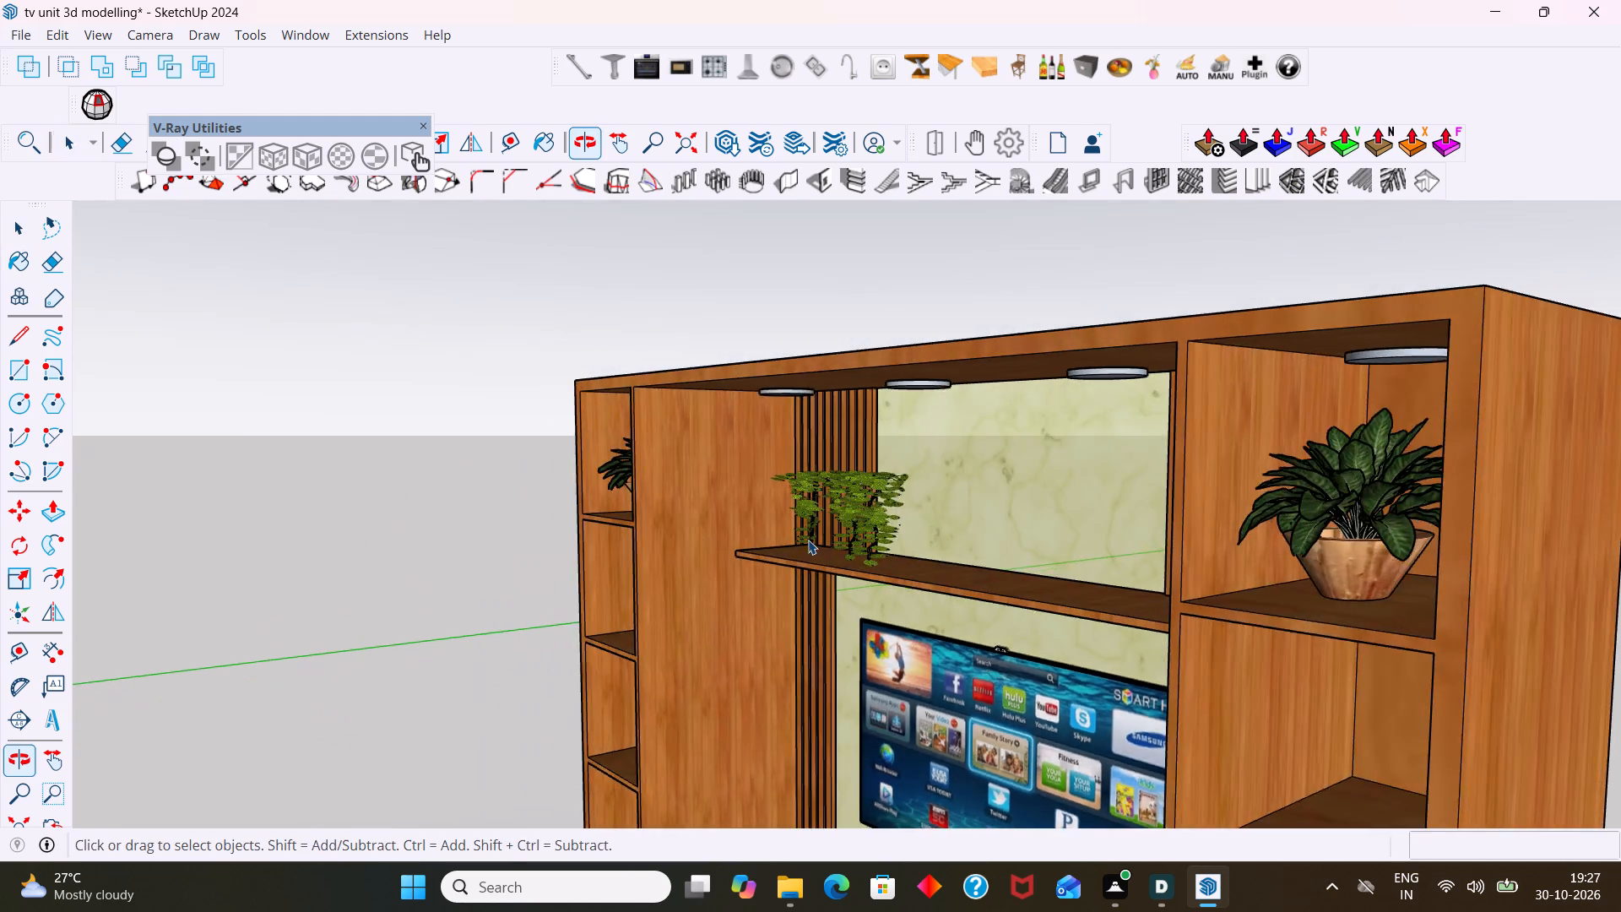
scroll(814, 537, up, 10)
middle_drag(924, 493, 711, 452)
scroll(814, 451, up, 2)
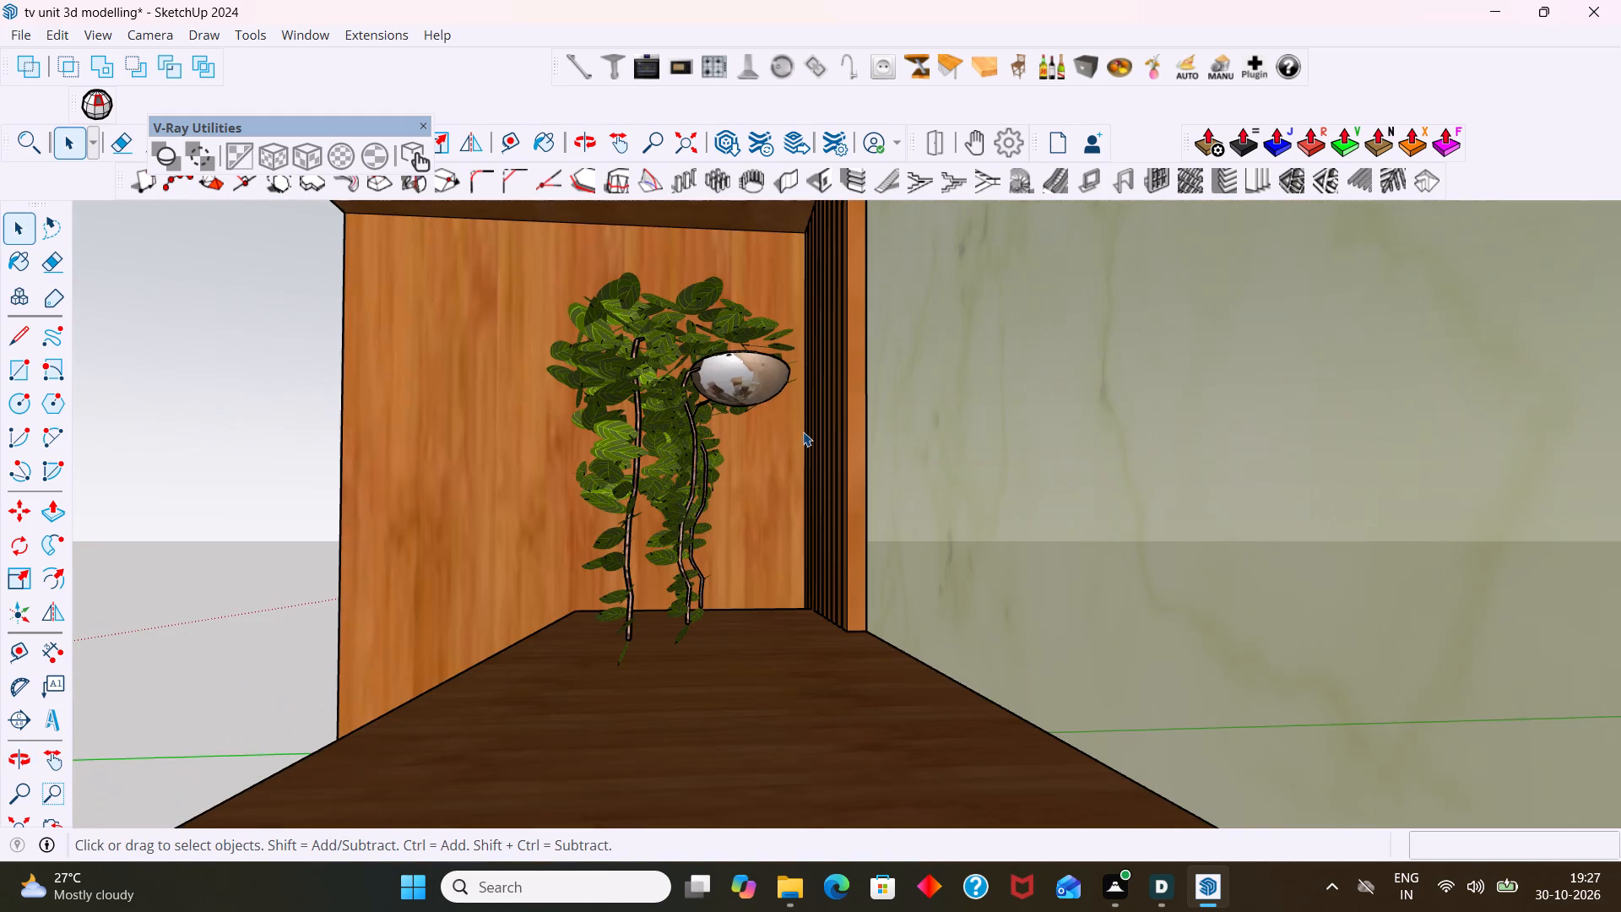
click(761, 395)
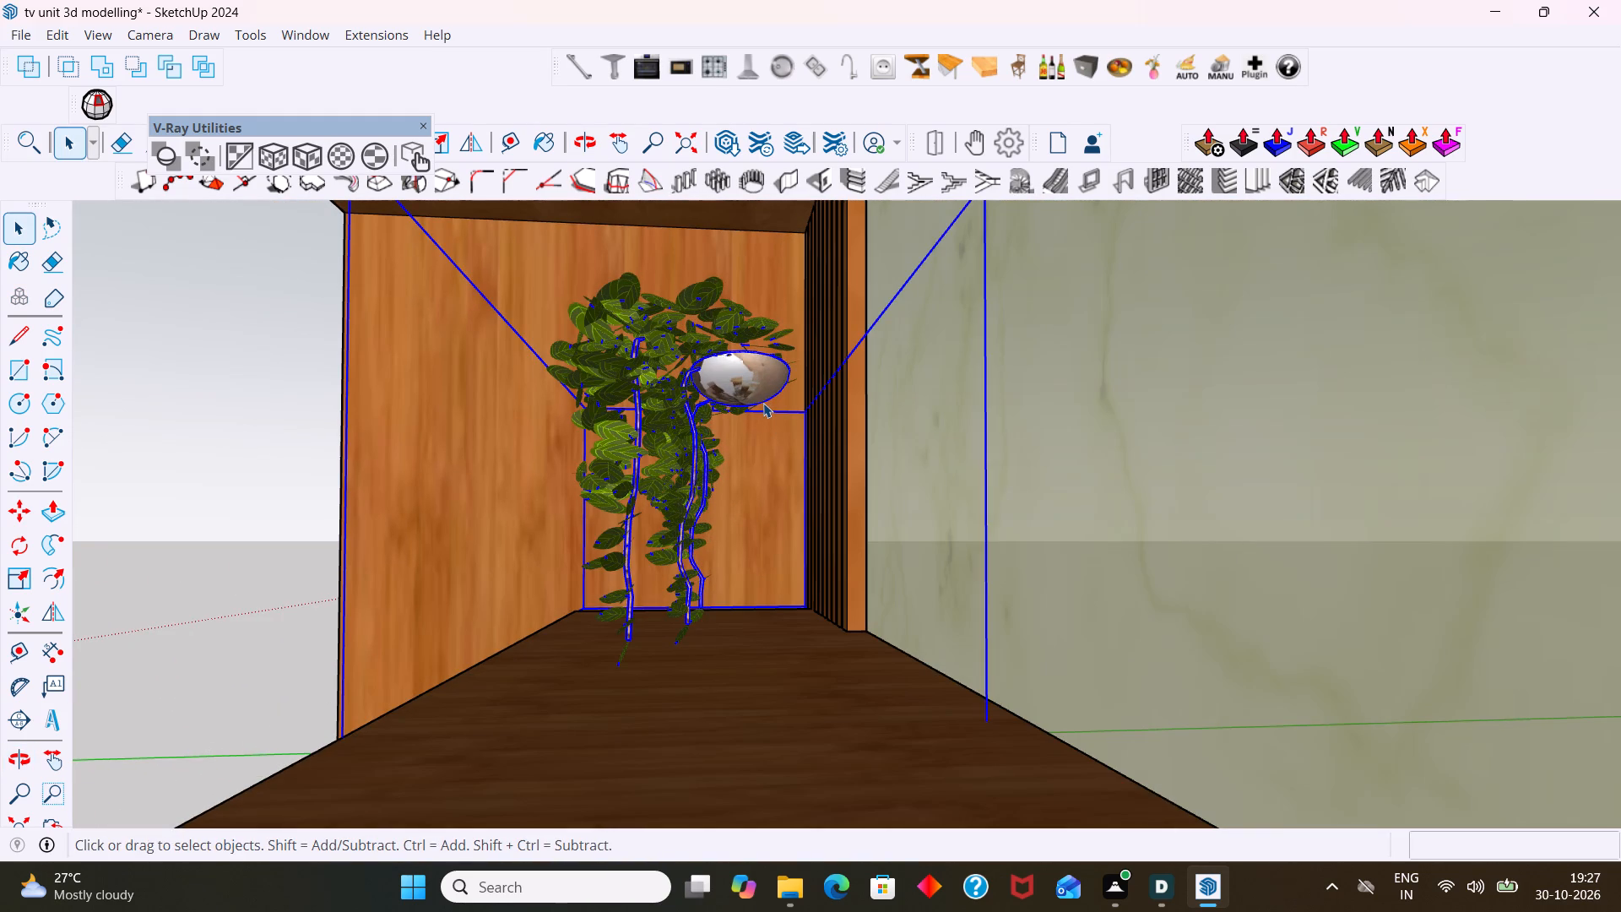
click(763, 403)
key(m)
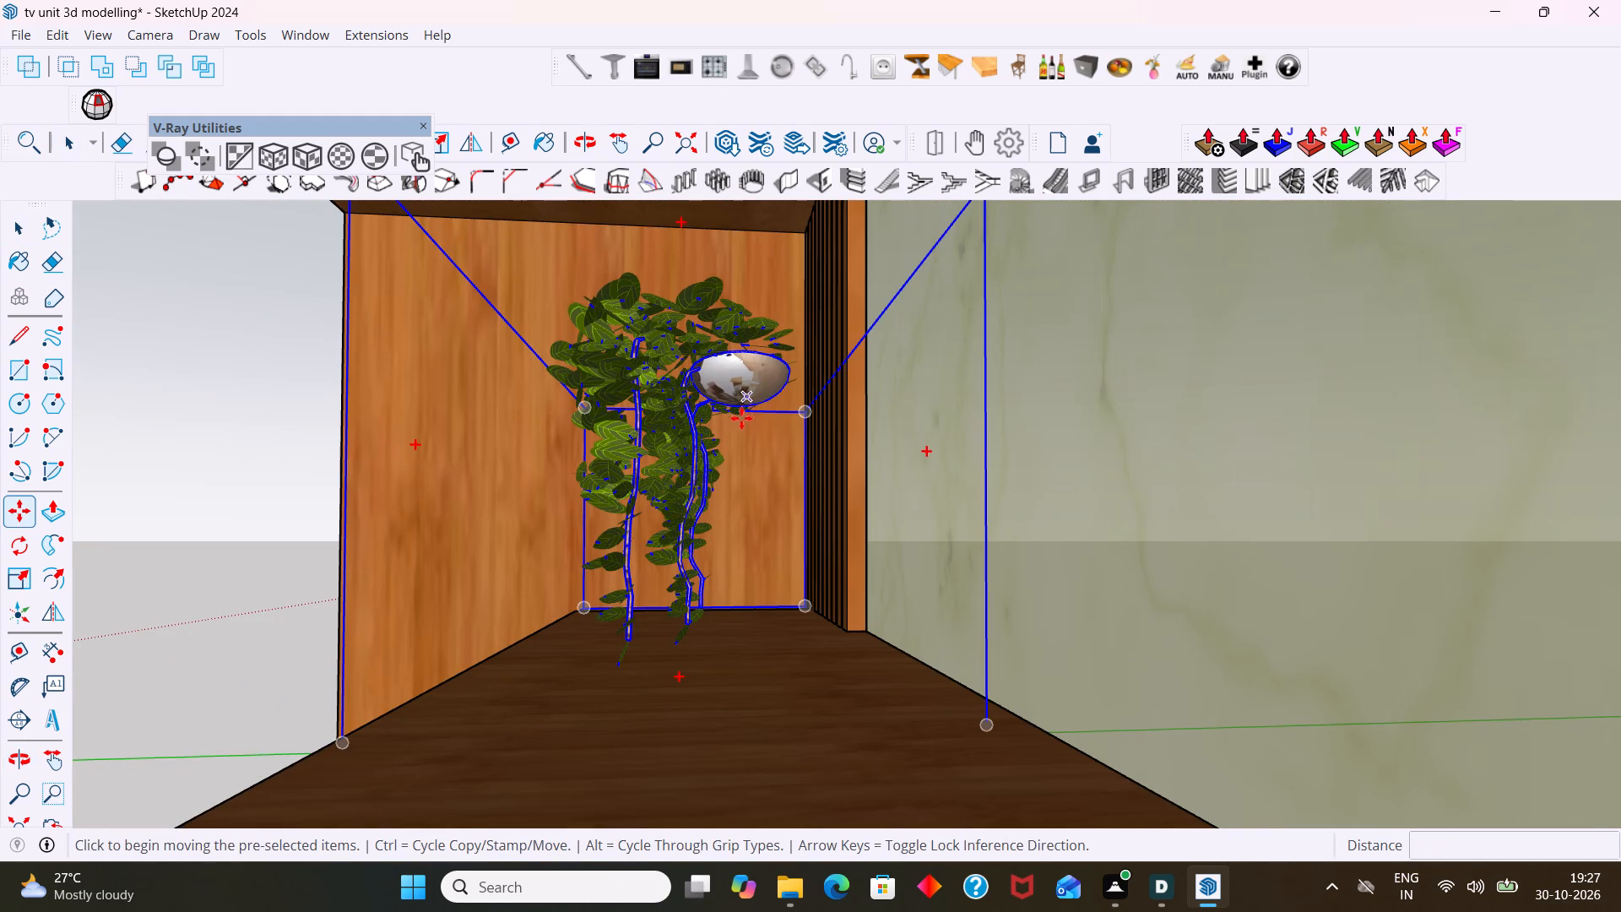
scroll(738, 425, down, 1)
click(736, 412)
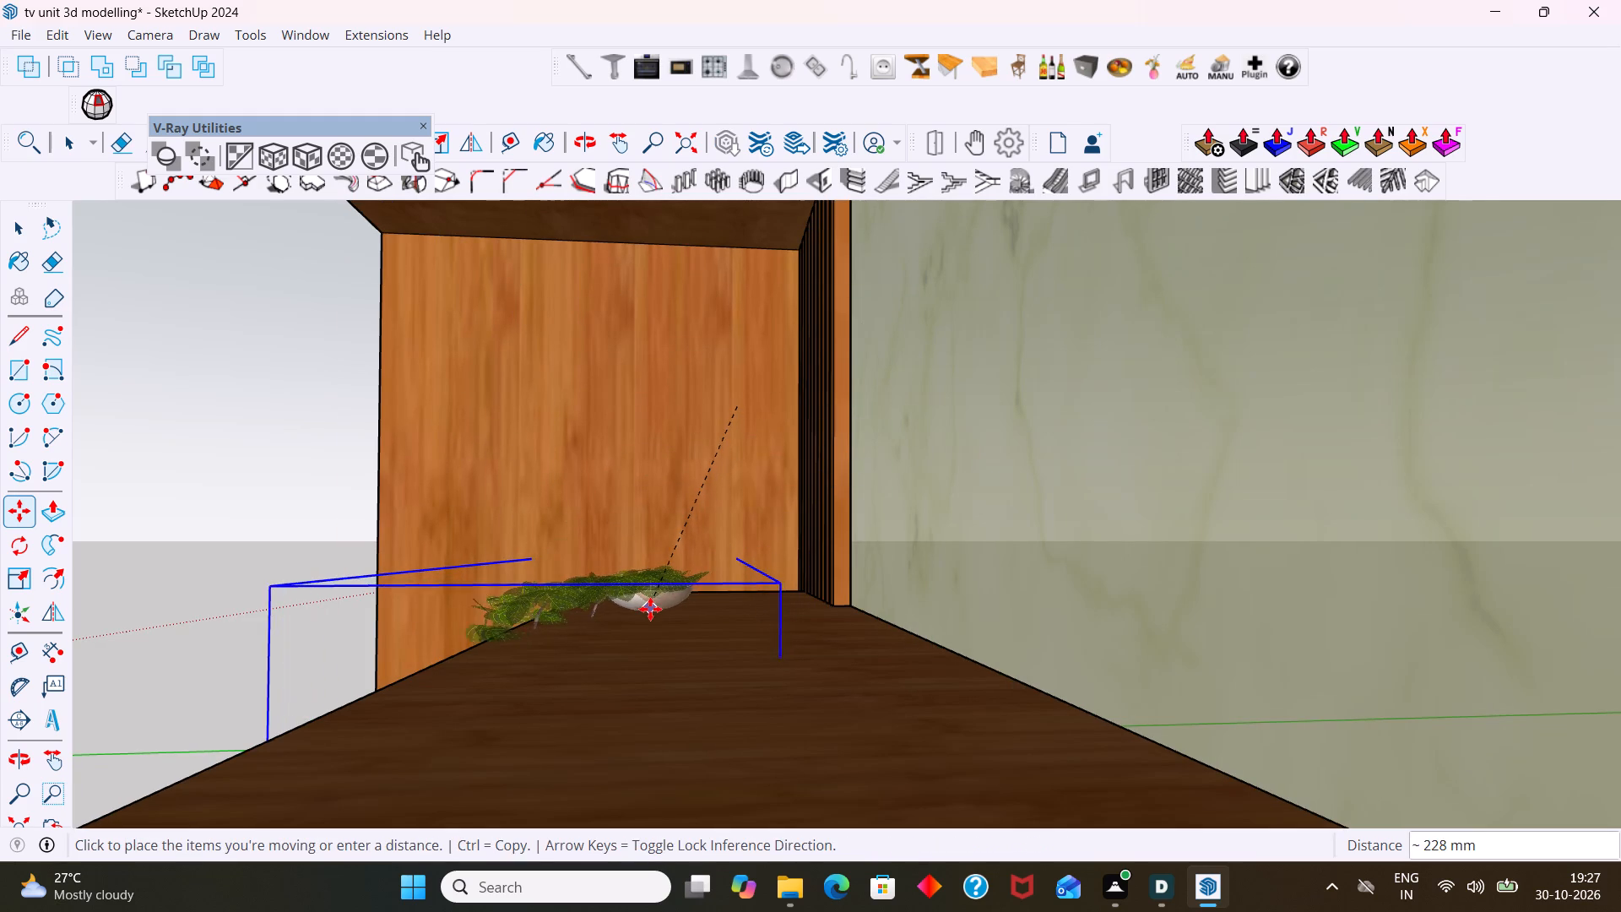
click(655, 605)
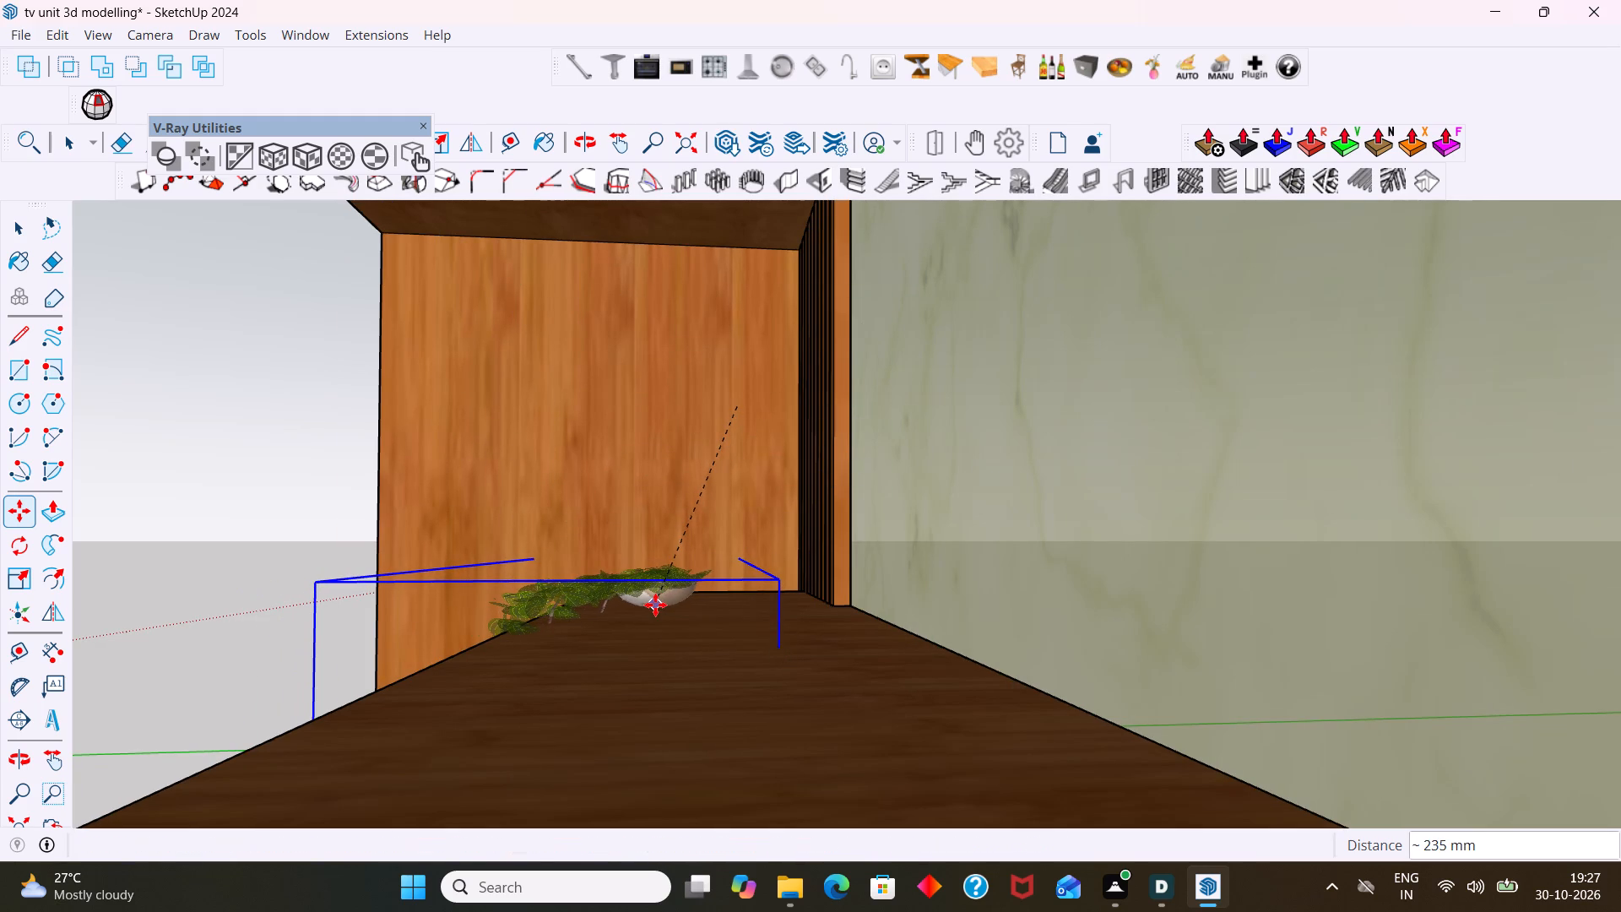
scroll(656, 607, down, 3)
middle_drag(655, 642, 1034, 628)
scroll(988, 611, down, 4)
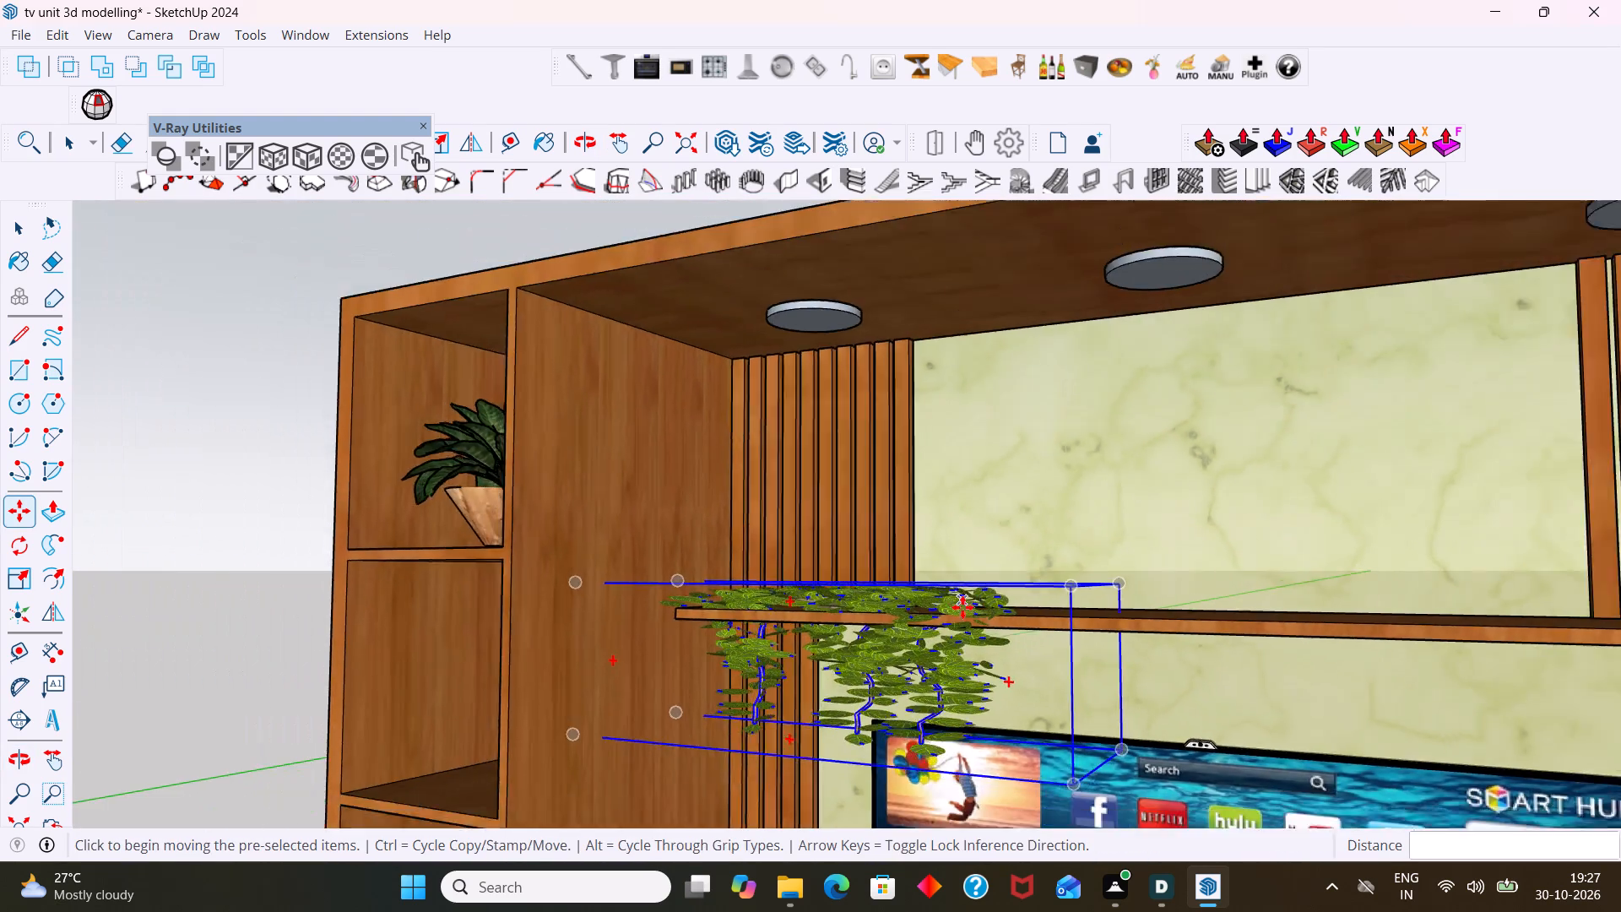
scroll(962, 607, down, 7)
click(1046, 316)
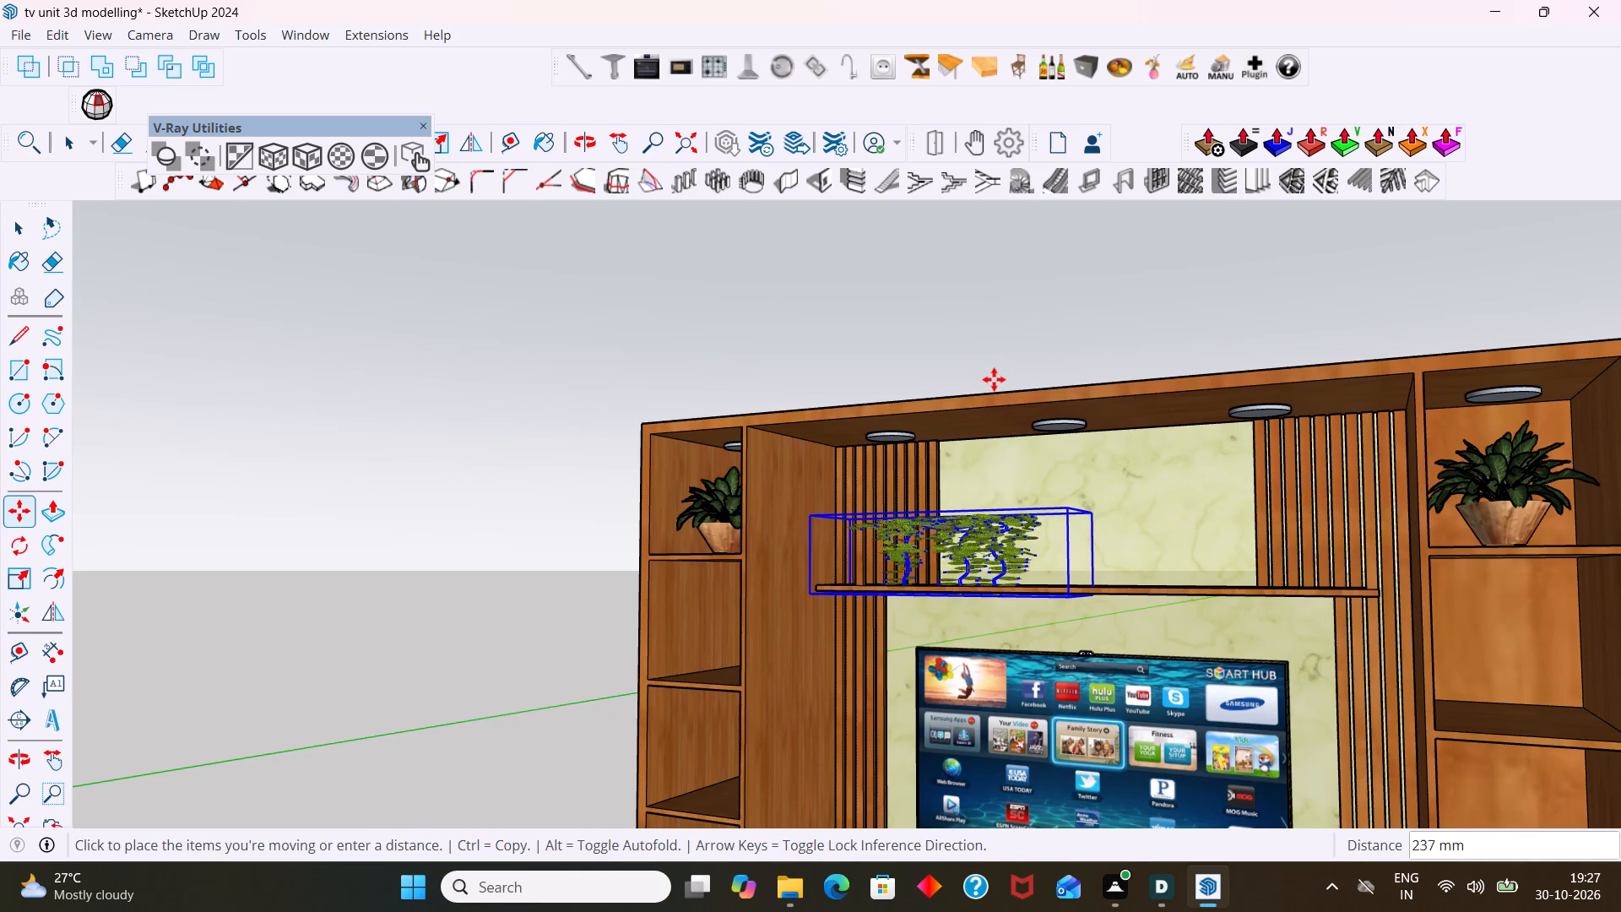
key(ctrl+z)
key(space)
click(997, 350)
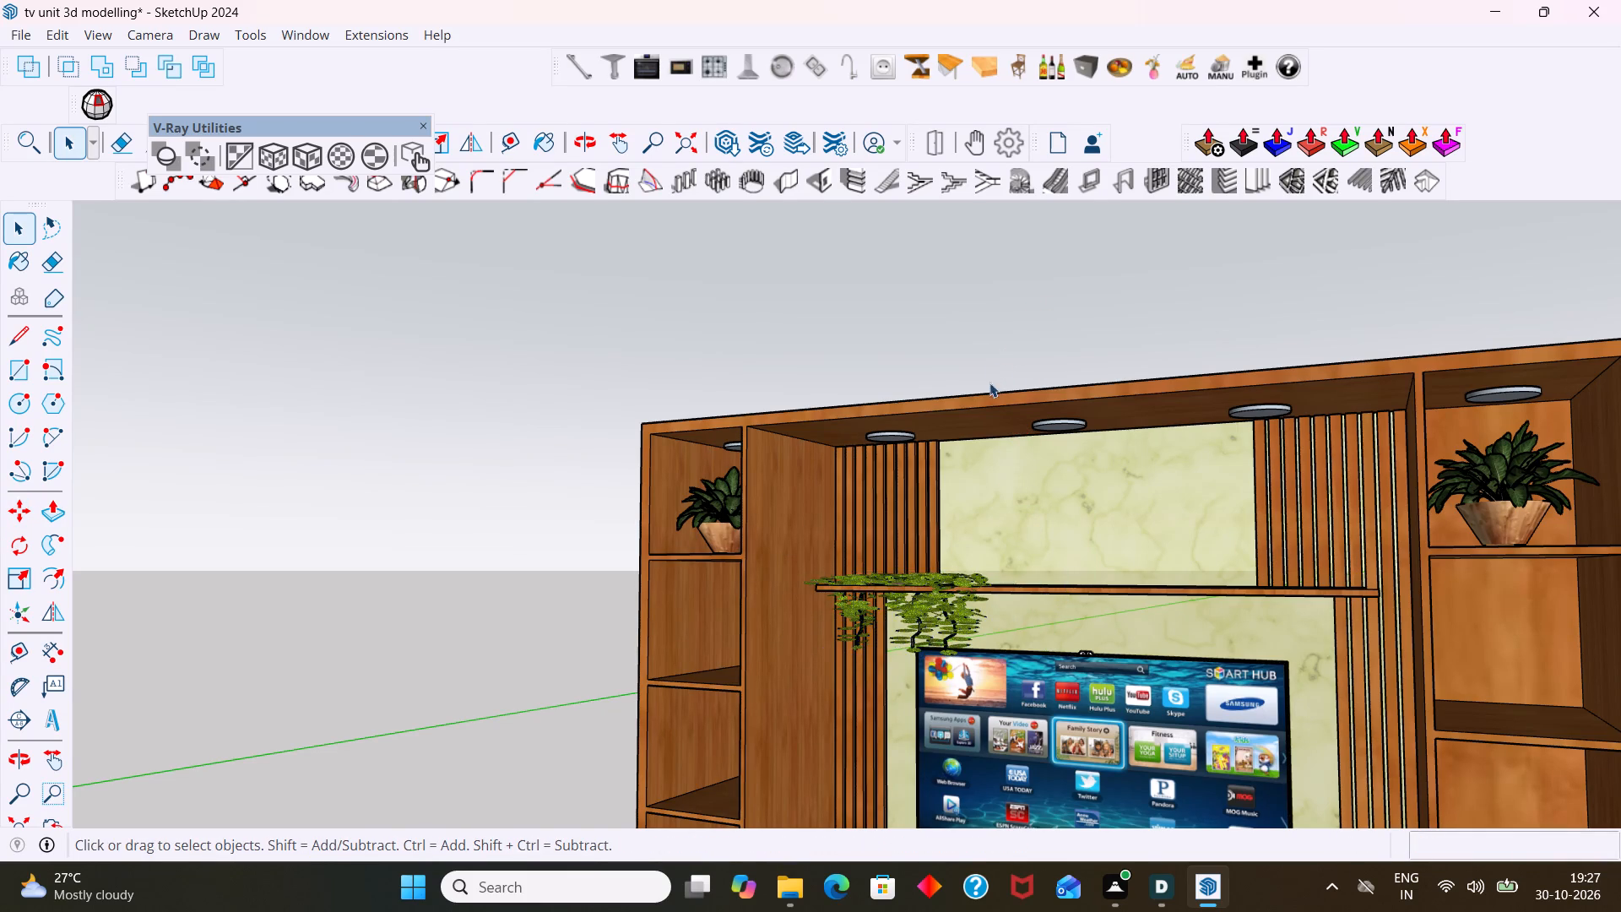
Examine the vine's placement on the shelf above the television from close up, the front and below.
scroll(985, 388, down, 3)
middle_drag(939, 536, 990, 637)
scroll(907, 543, up, 19)
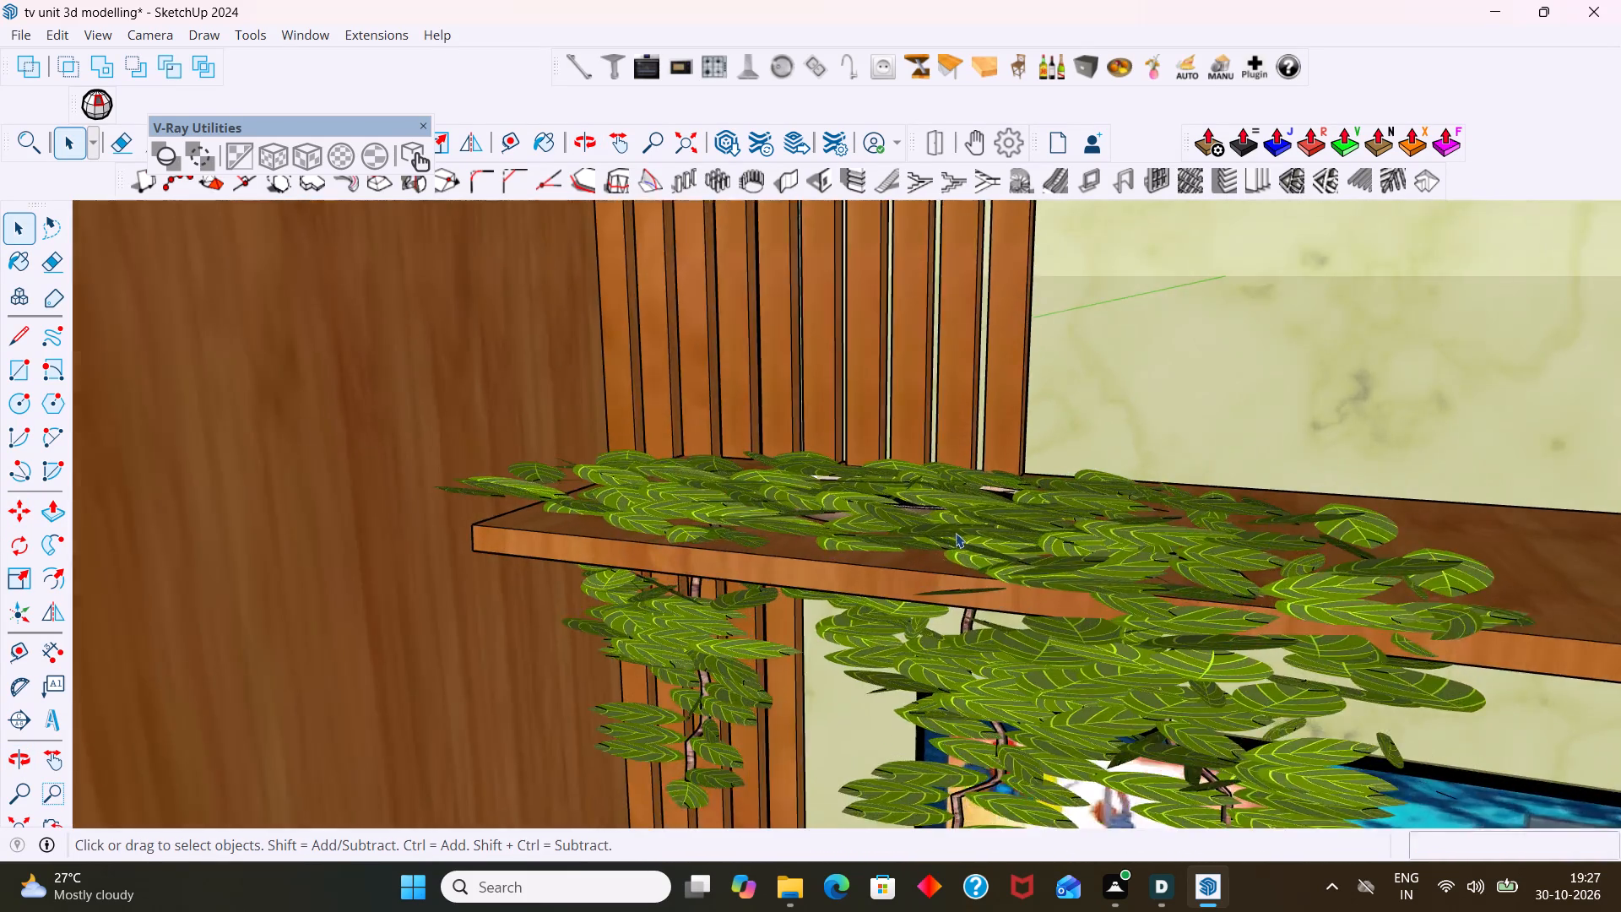
scroll(956, 533, up, 1)
middle_drag(957, 532, 1114, 553)
scroll(1032, 491, down, 5)
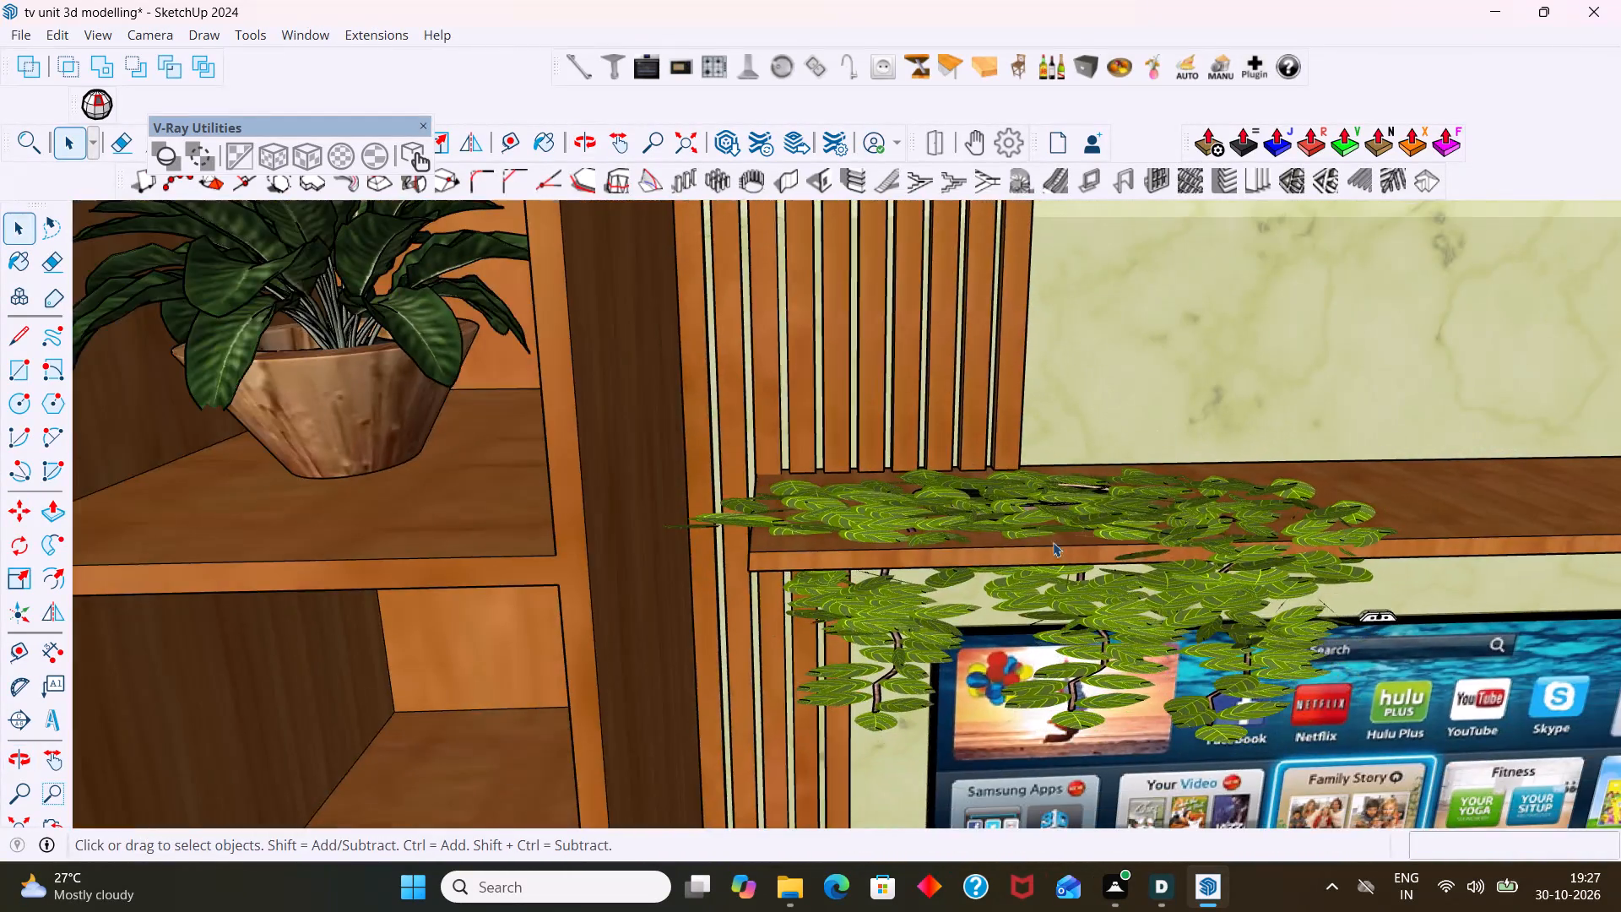
scroll(1053, 542, down, 9)
middle_drag(1119, 594, 1050, 392)
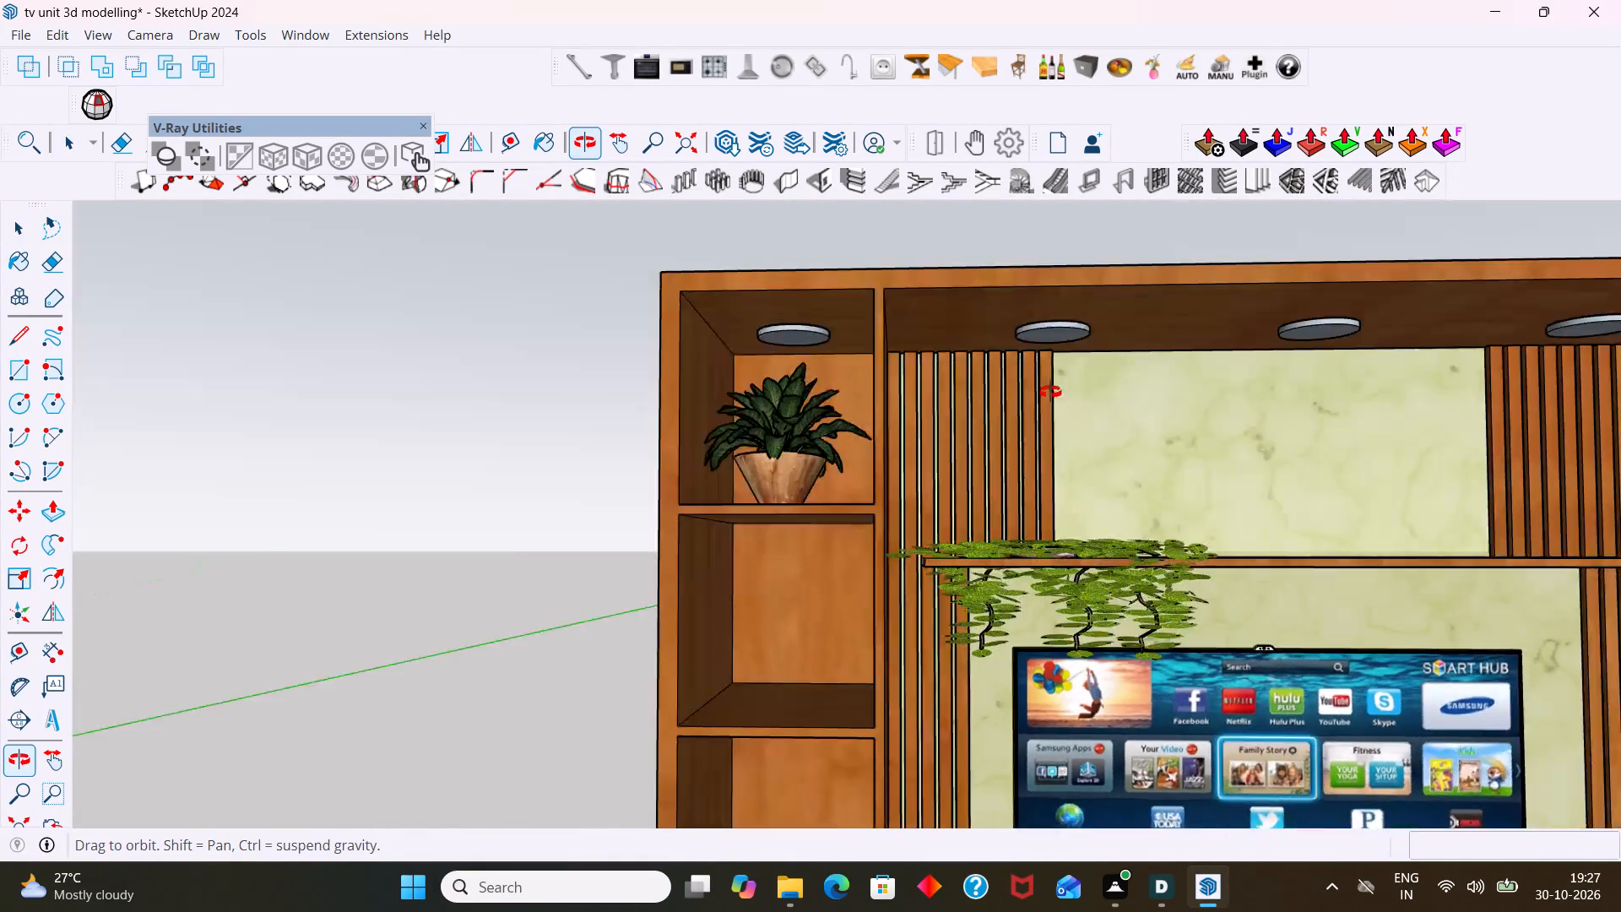
middle_drag(1050, 392, 779, 429)
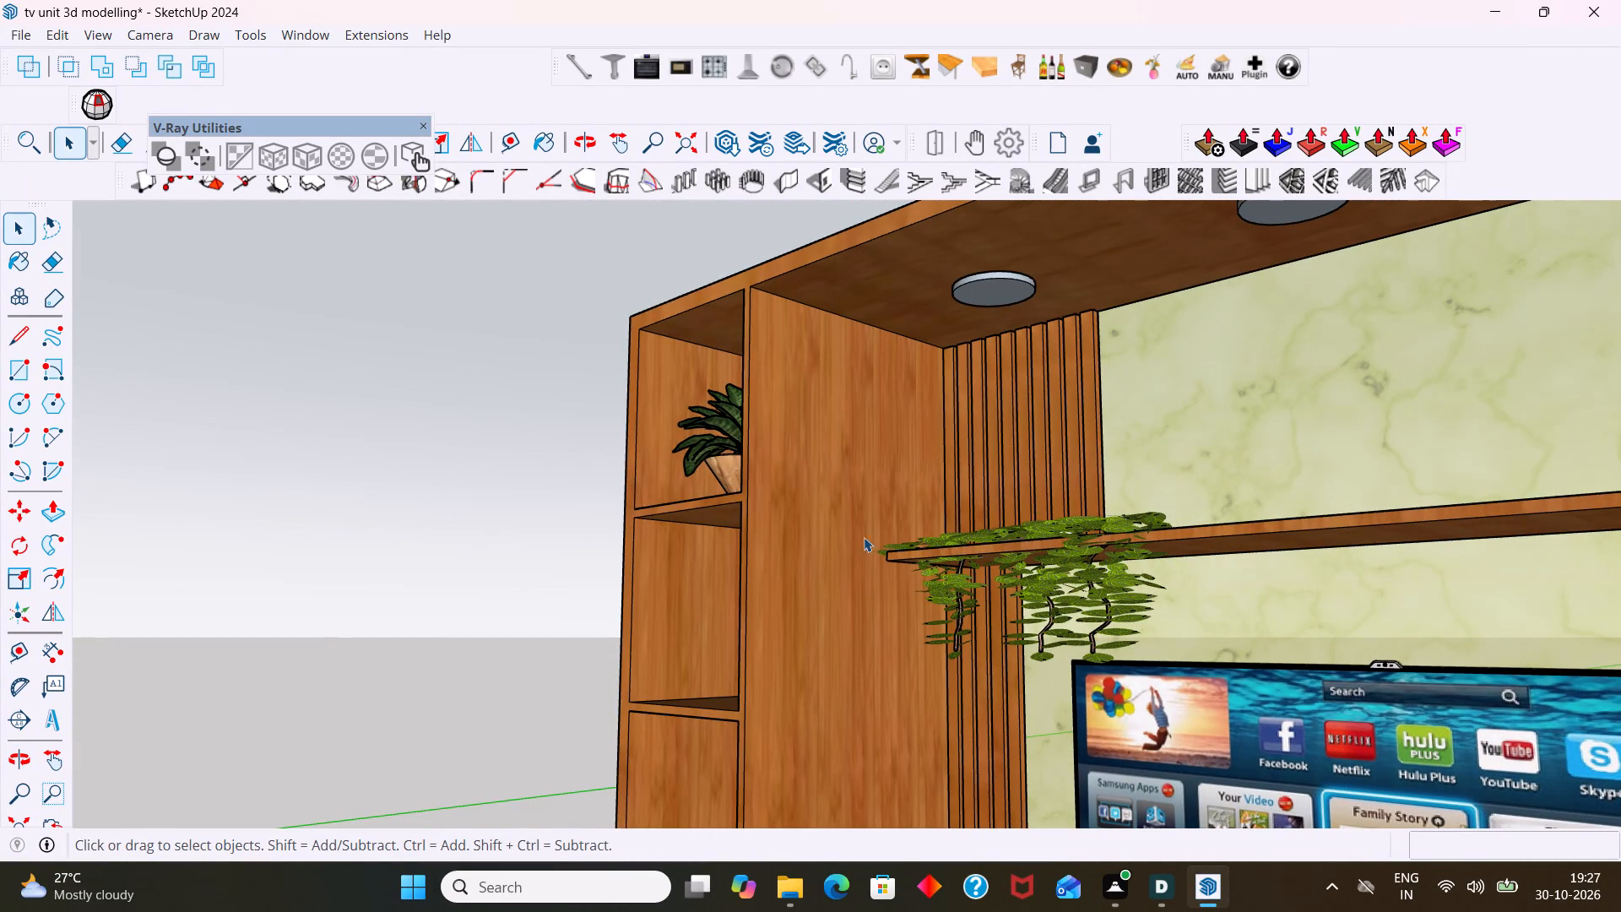
Scale the vine uniformly by its front upper left corner grip to about 0.82, fitting it to the shelf's left end.
middle_drag(886, 566, 1052, 615)
scroll(1061, 537, up, 4)
click(1044, 539)
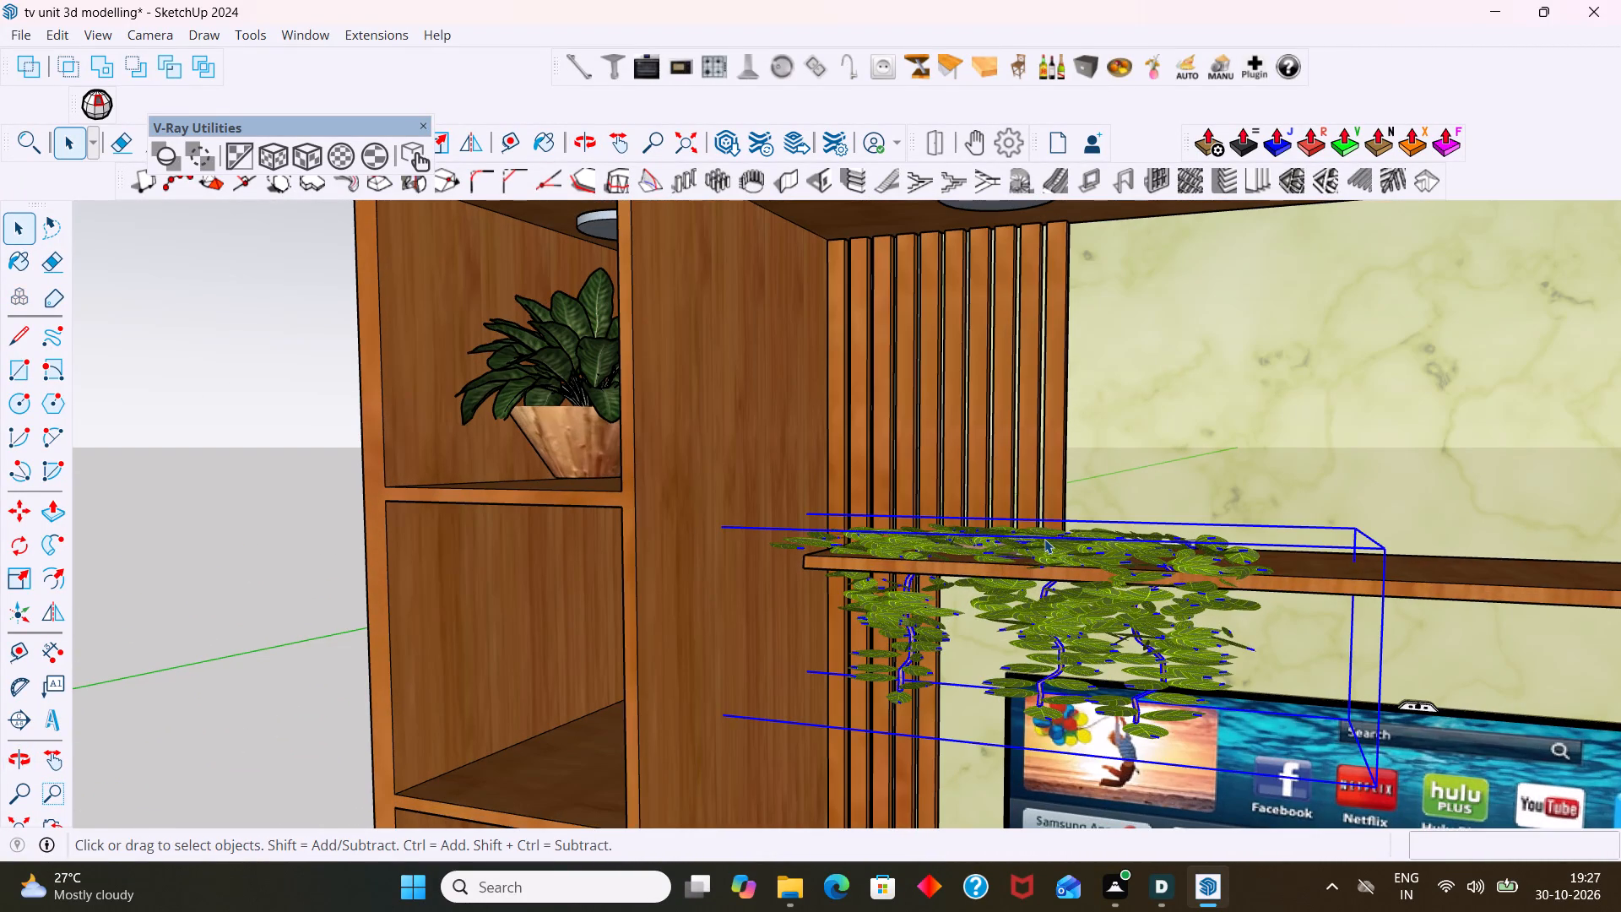
key(s)
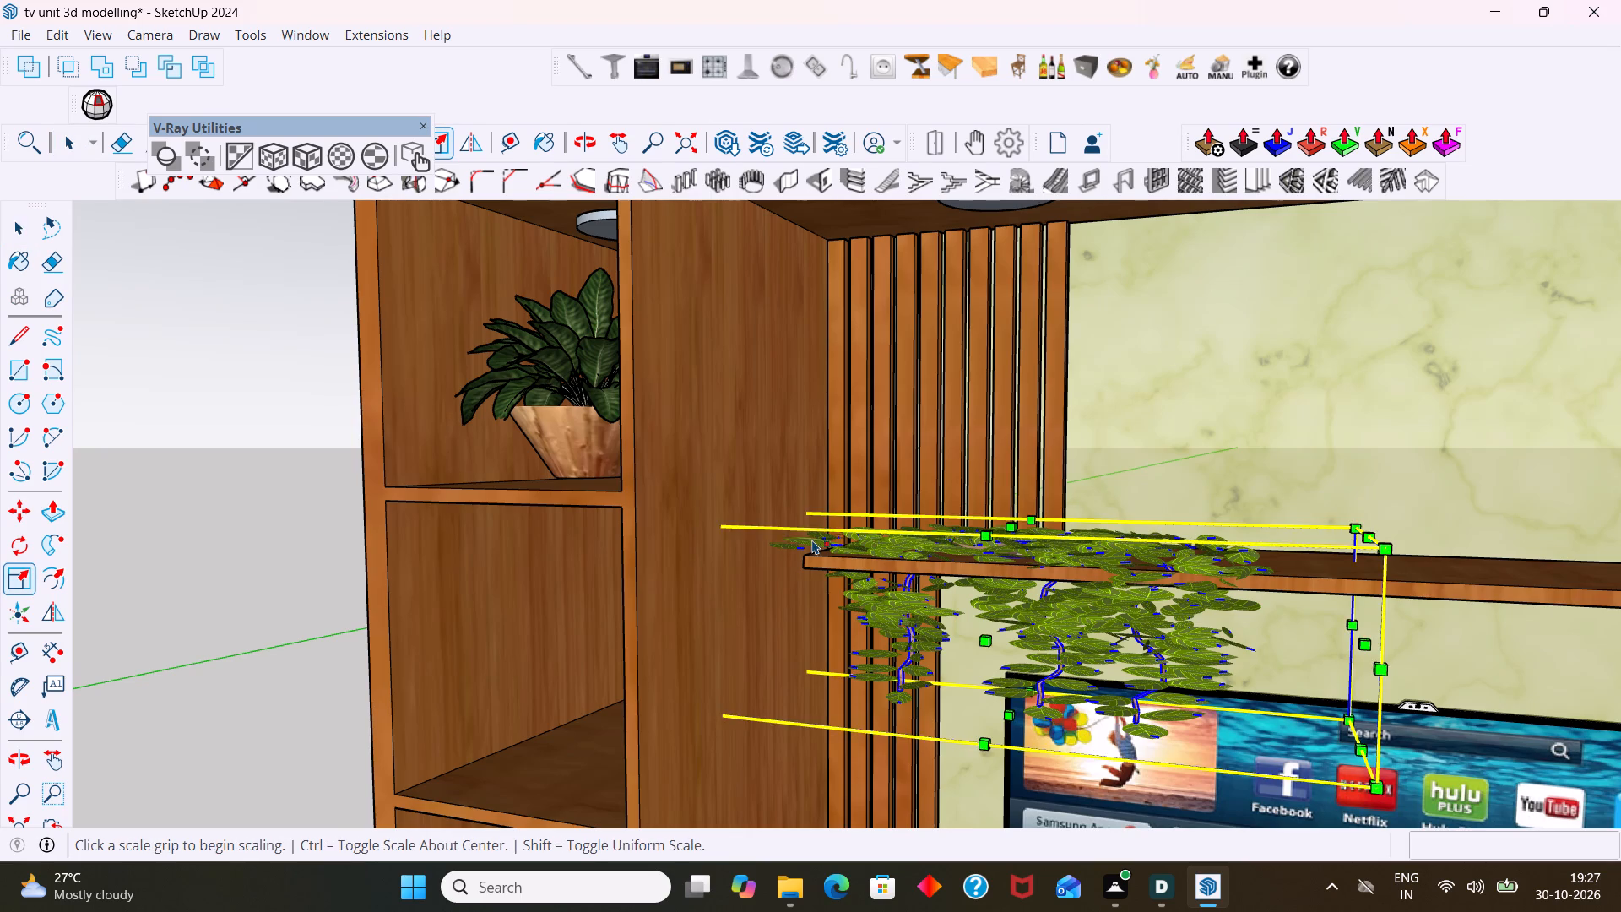
scroll(808, 551, down, 6)
scroll(755, 580, up, 6)
scroll(751, 587, down, 4)
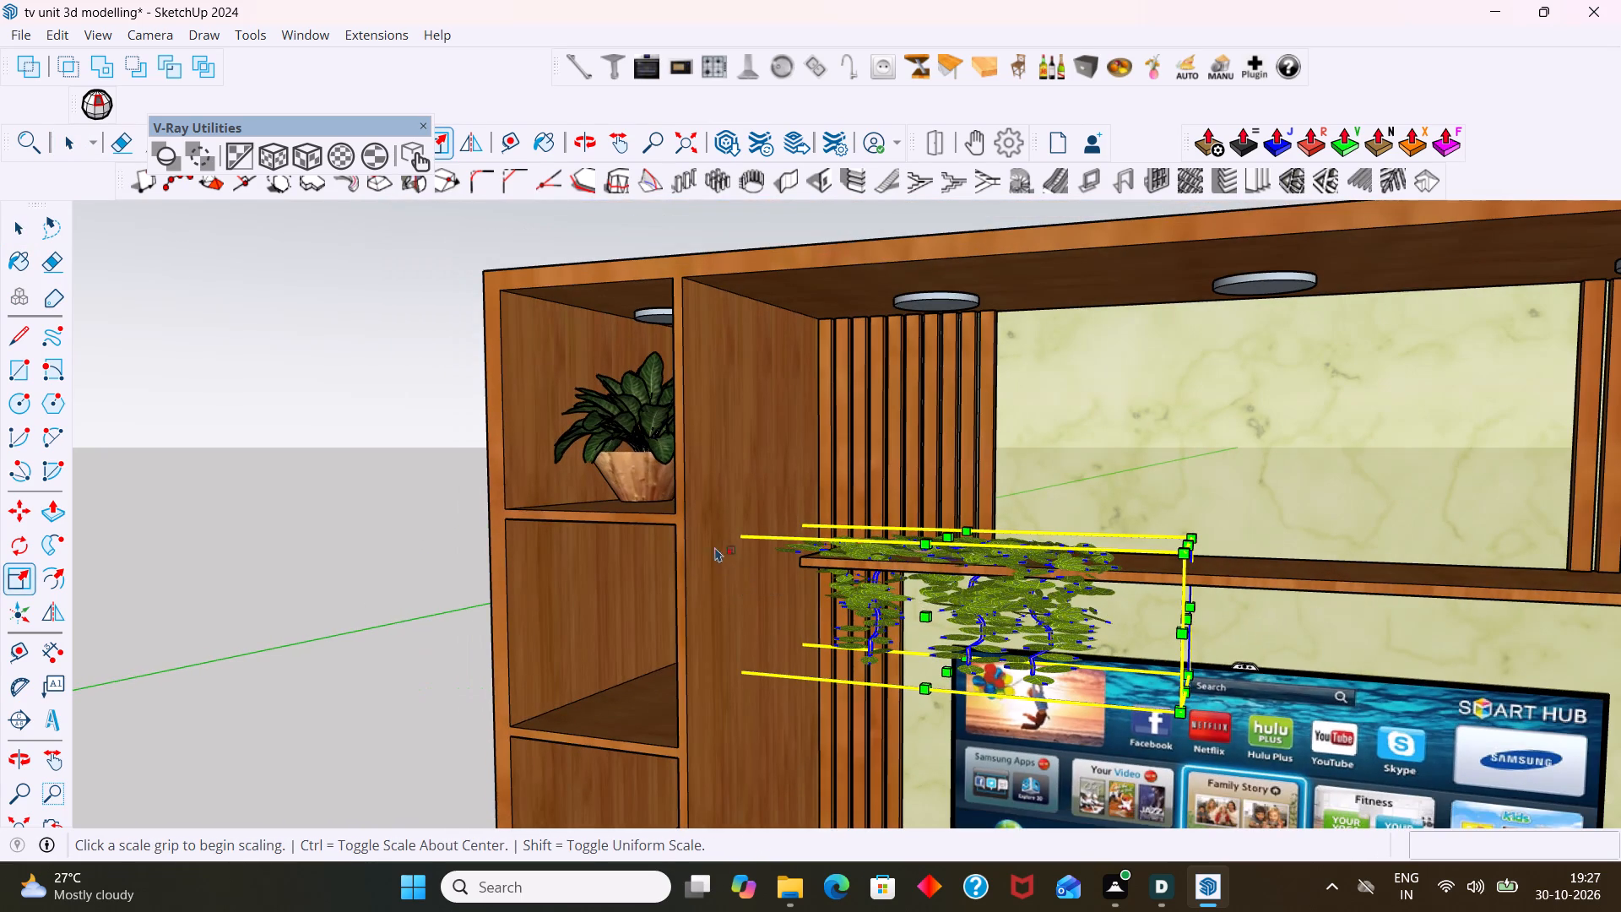
click(716, 535)
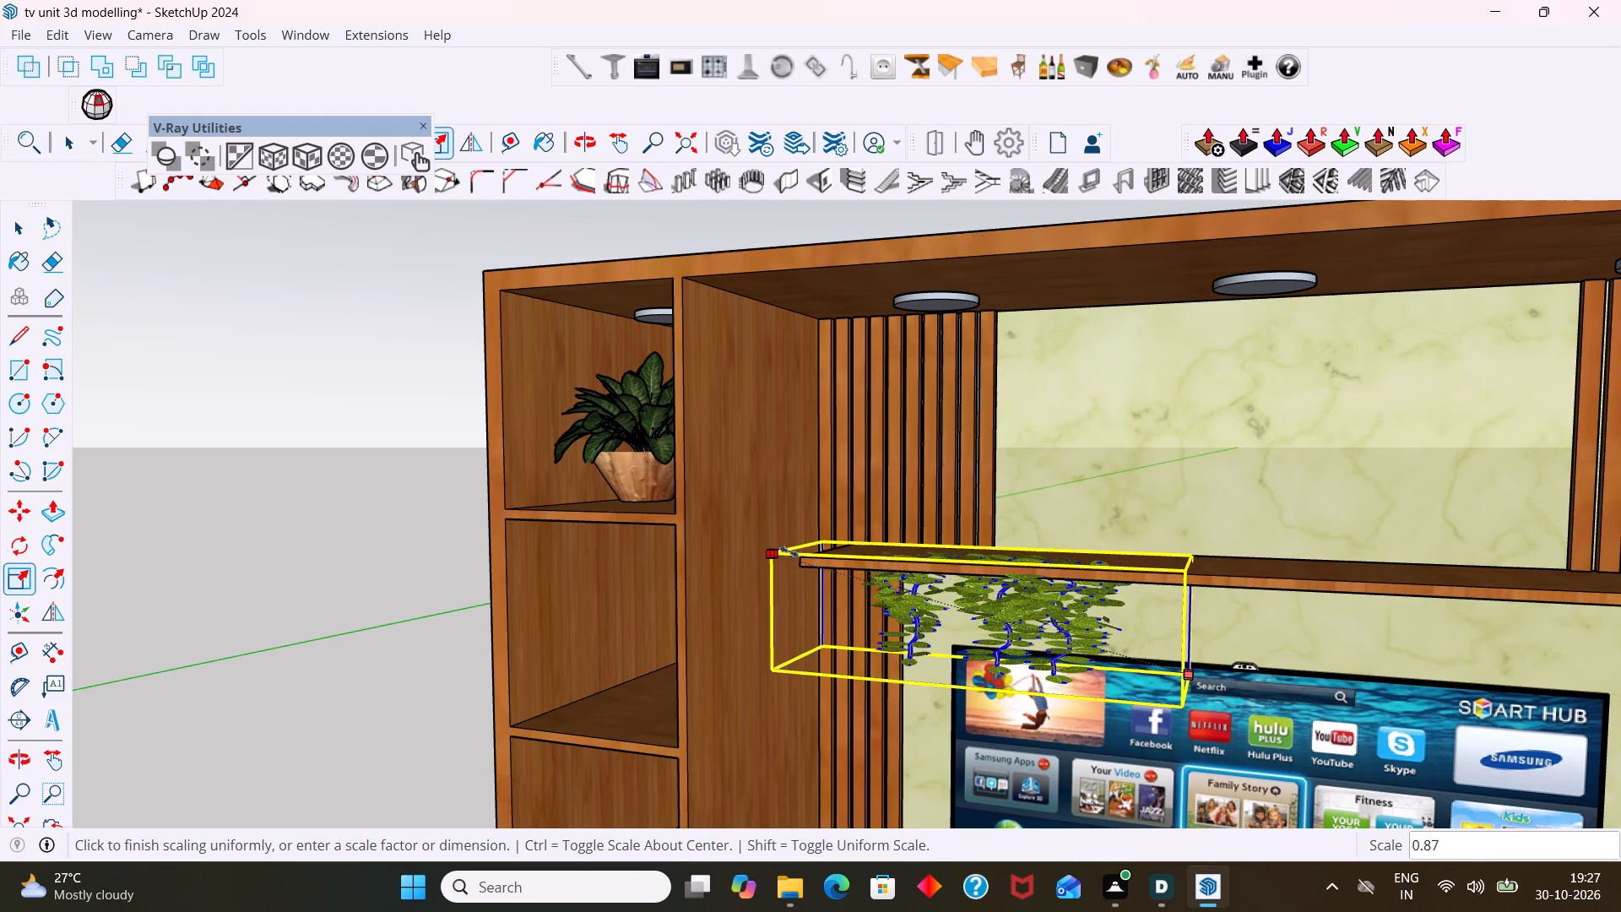
click(804, 559)
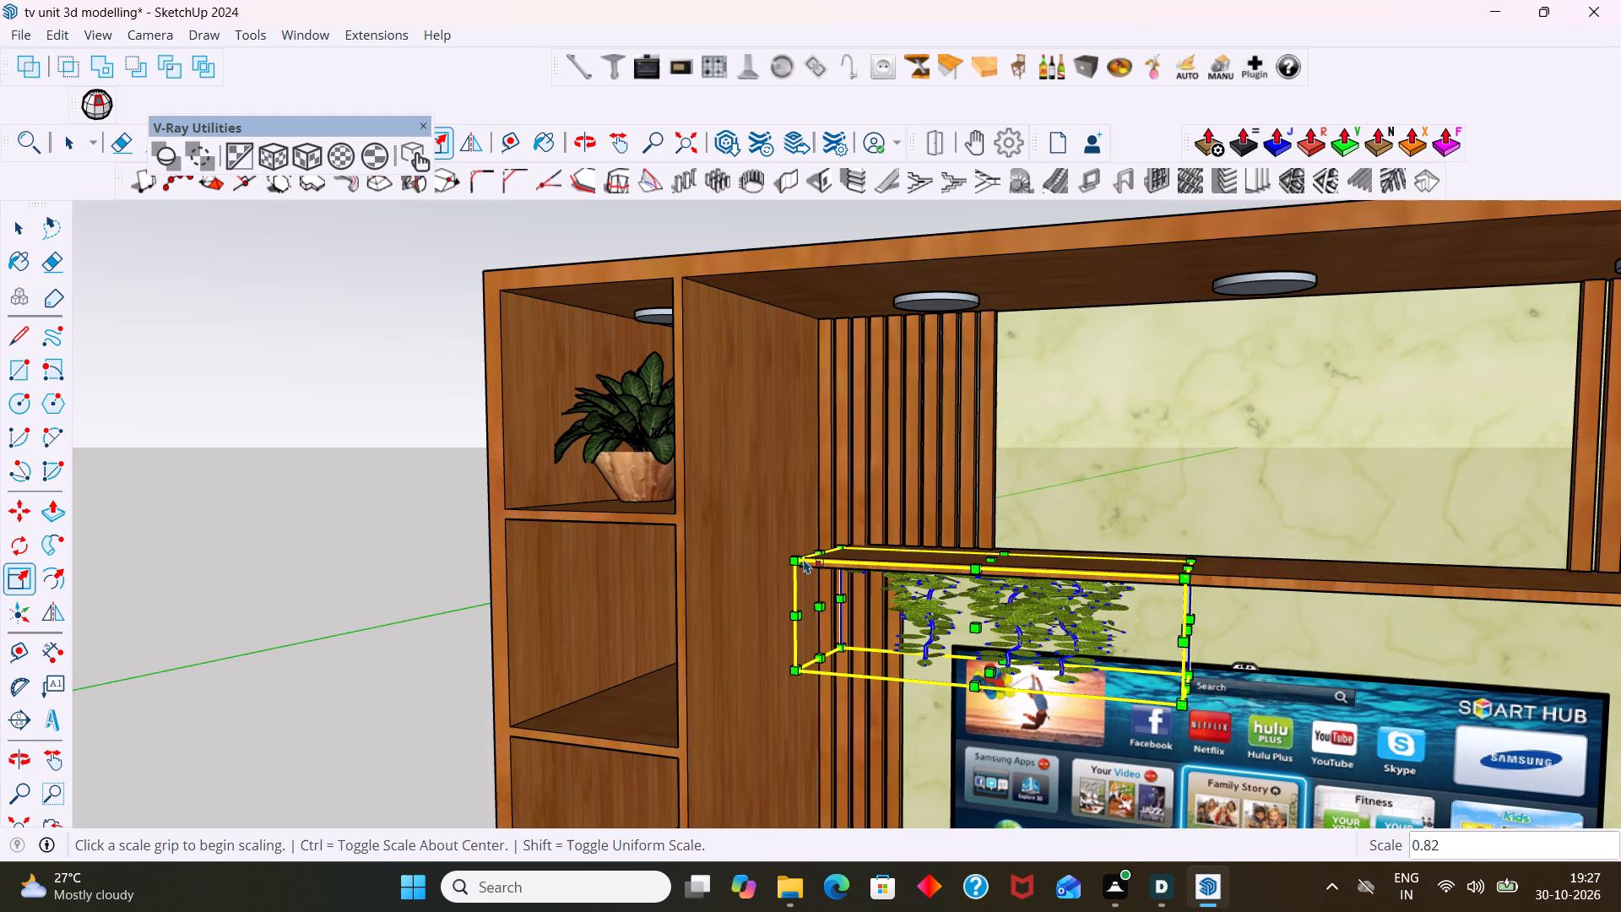
key(space)
Scale the vine's height by its top face grip to about 1.28 along blue, then deselect it.
key(s)
click(989, 558)
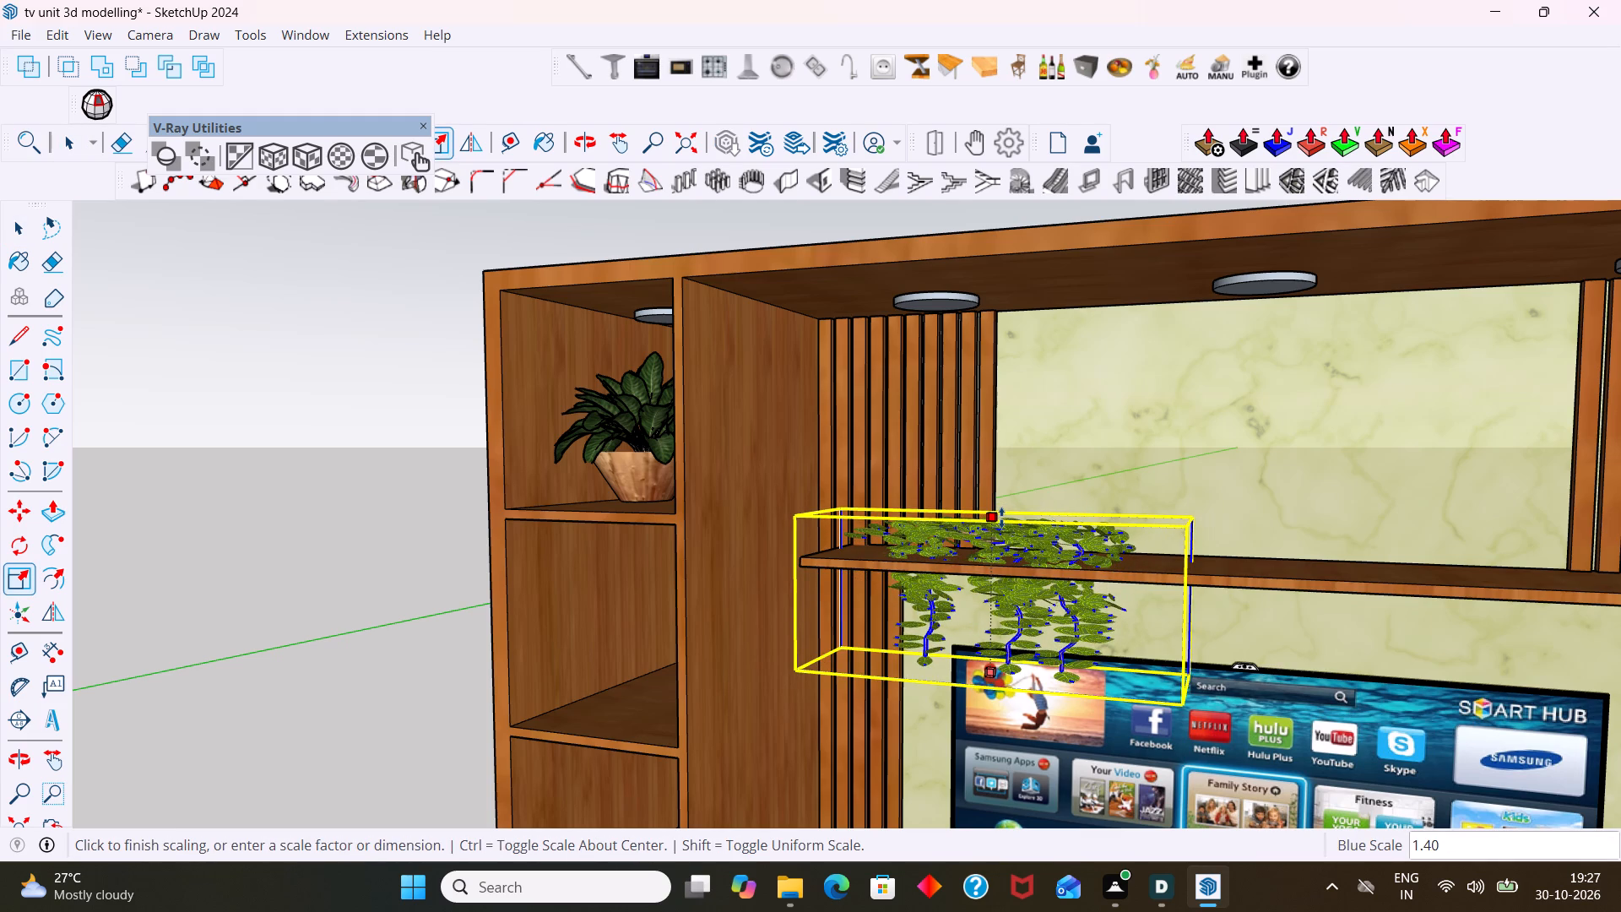
click(1002, 531)
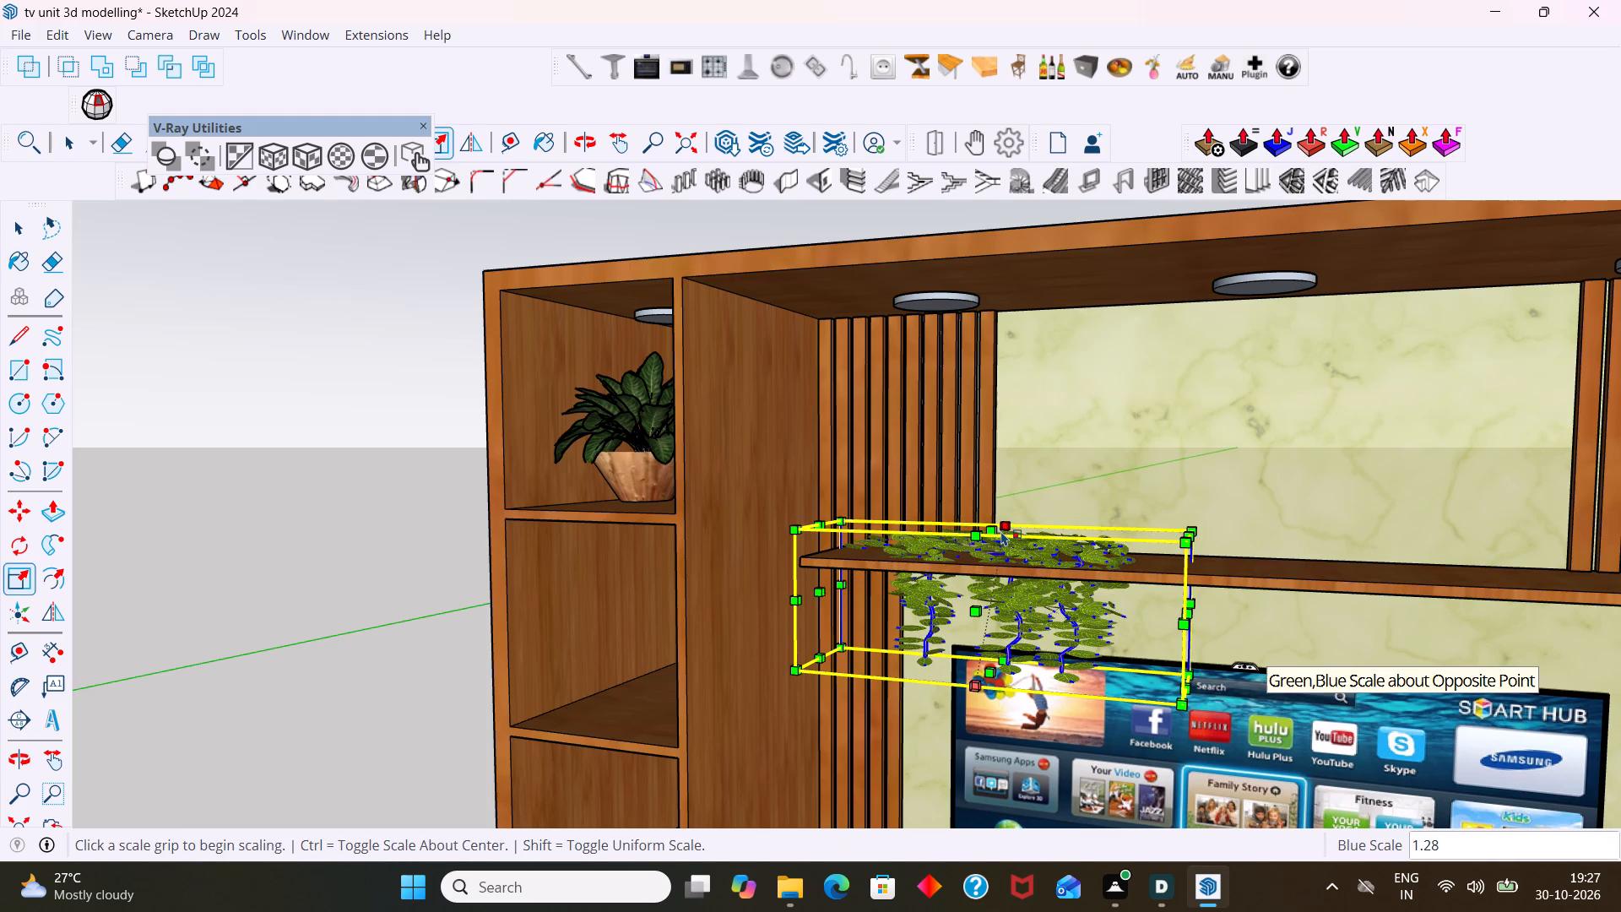
key(space)
click(442, 524)
Move the vine about 6 mm down by the underside of its bowl onto the shelf above the television, then deselect it.
scroll(667, 513, down, 2)
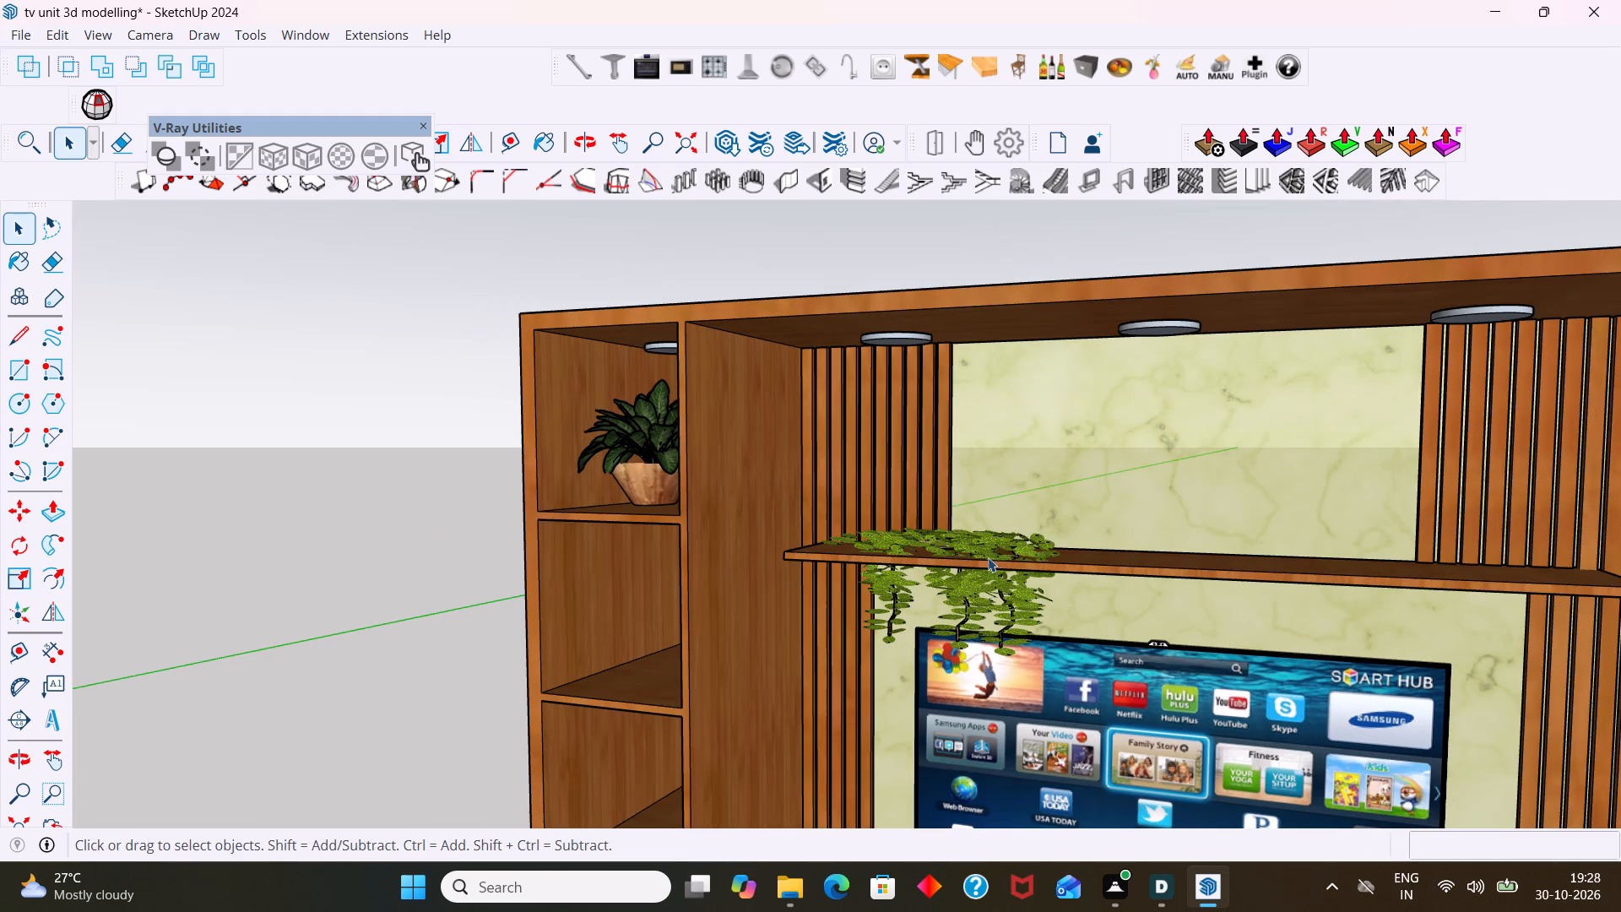
middle_drag(1021, 604, 752, 639)
scroll(931, 614, up, 9)
middle_drag(1071, 601, 1045, 579)
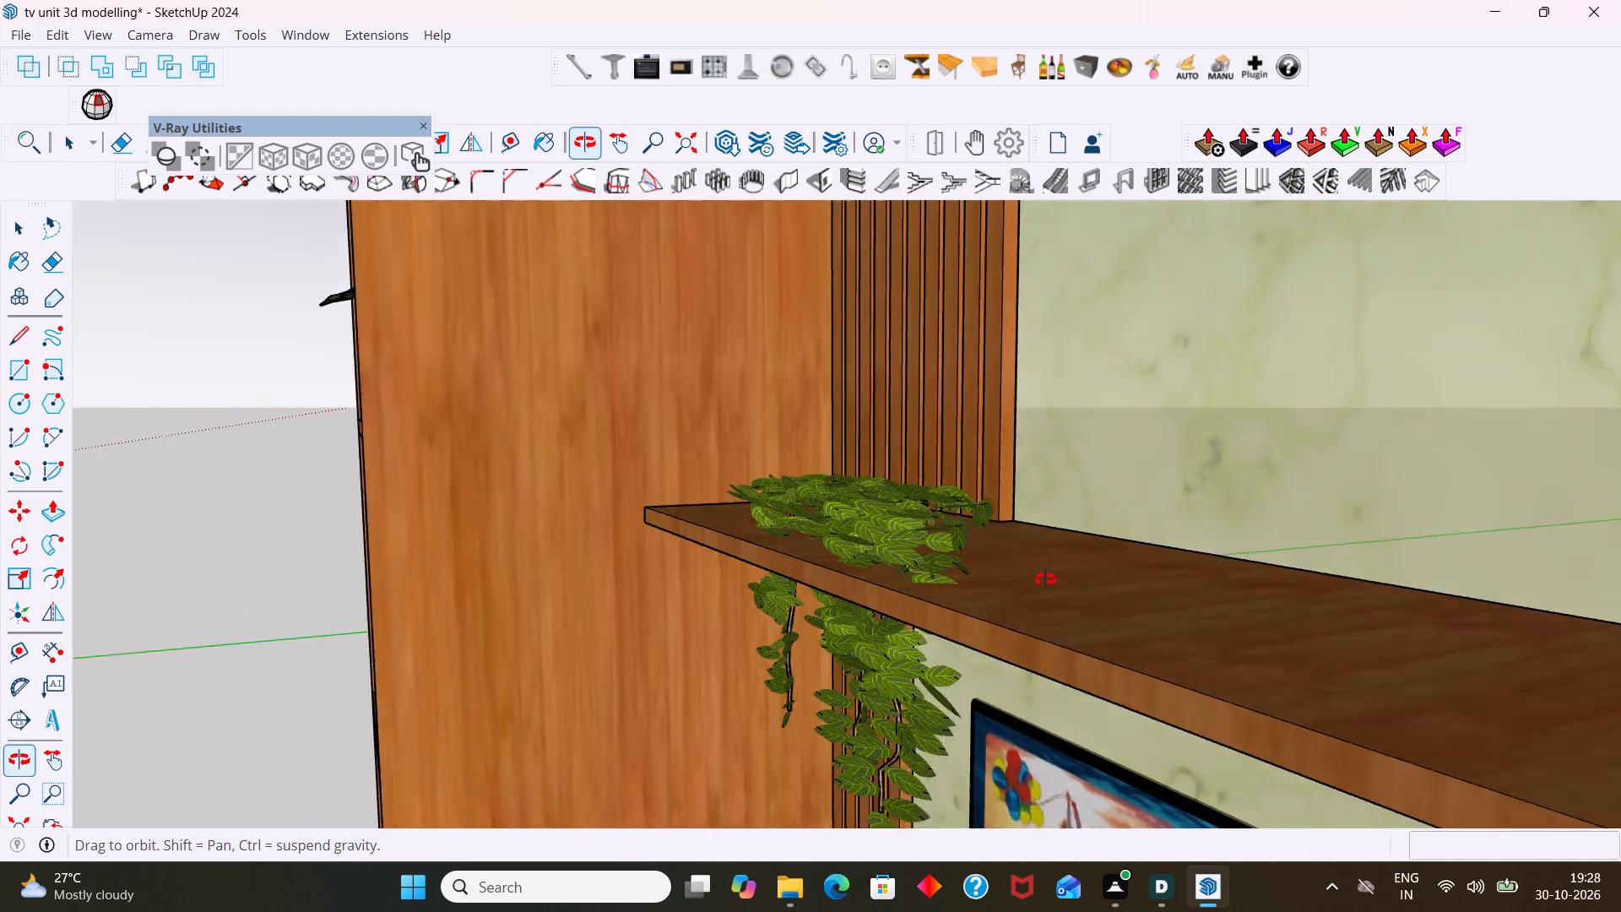
middle_drag(1045, 579, 894, 543)
scroll(845, 516, up, 4)
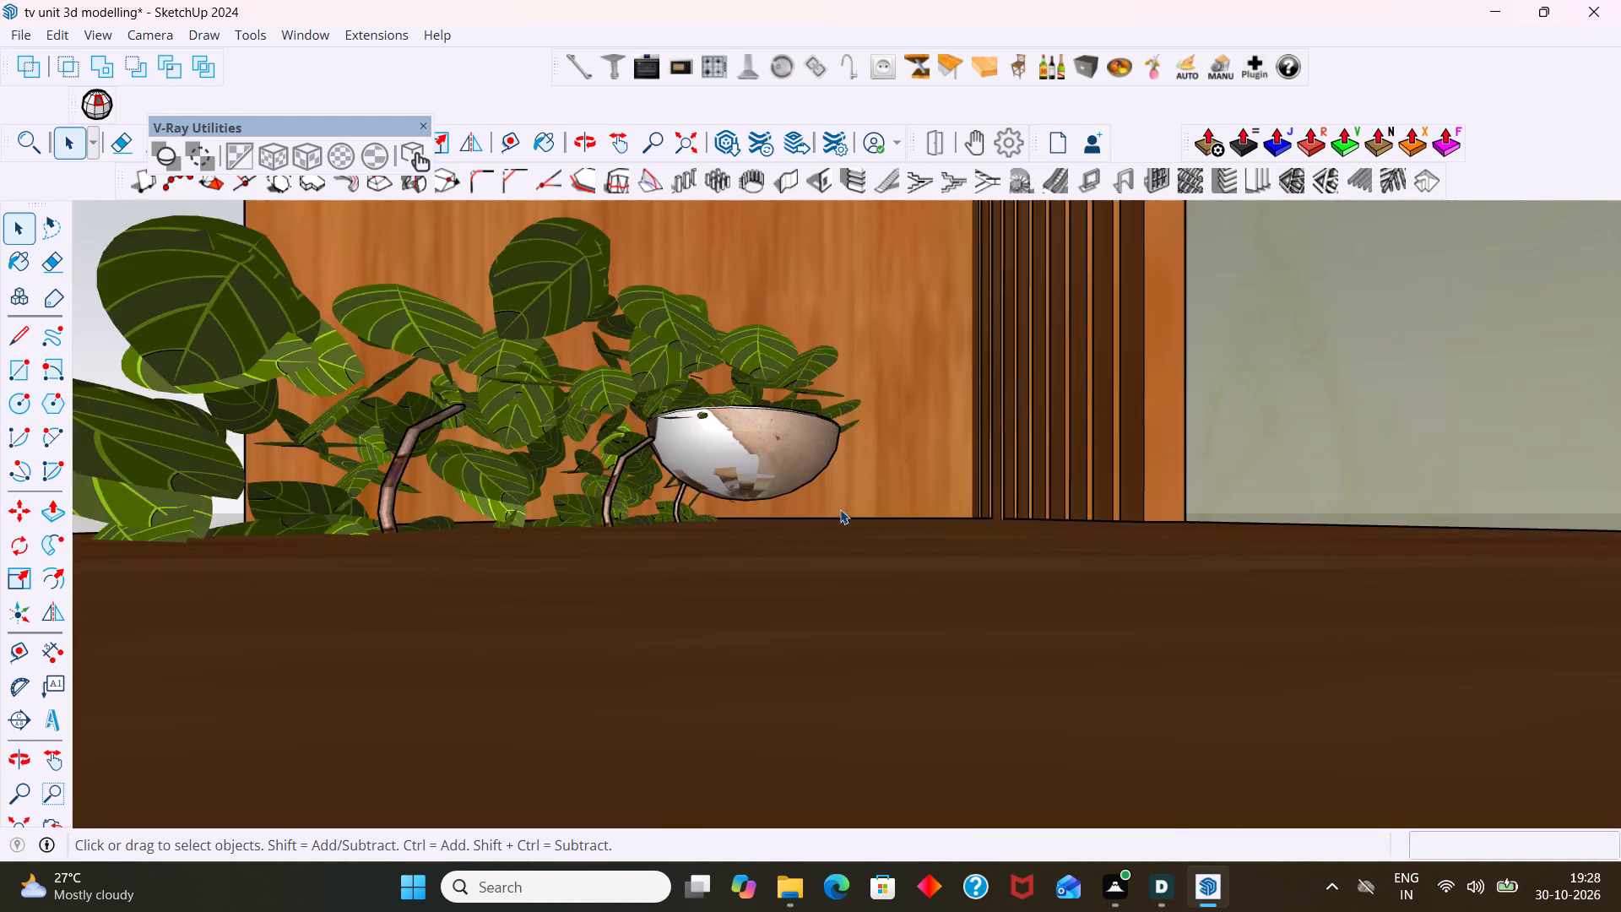
scroll(840, 509, up, 2)
middle_click(839, 508)
scroll(839, 497, down, 8)
click(796, 478)
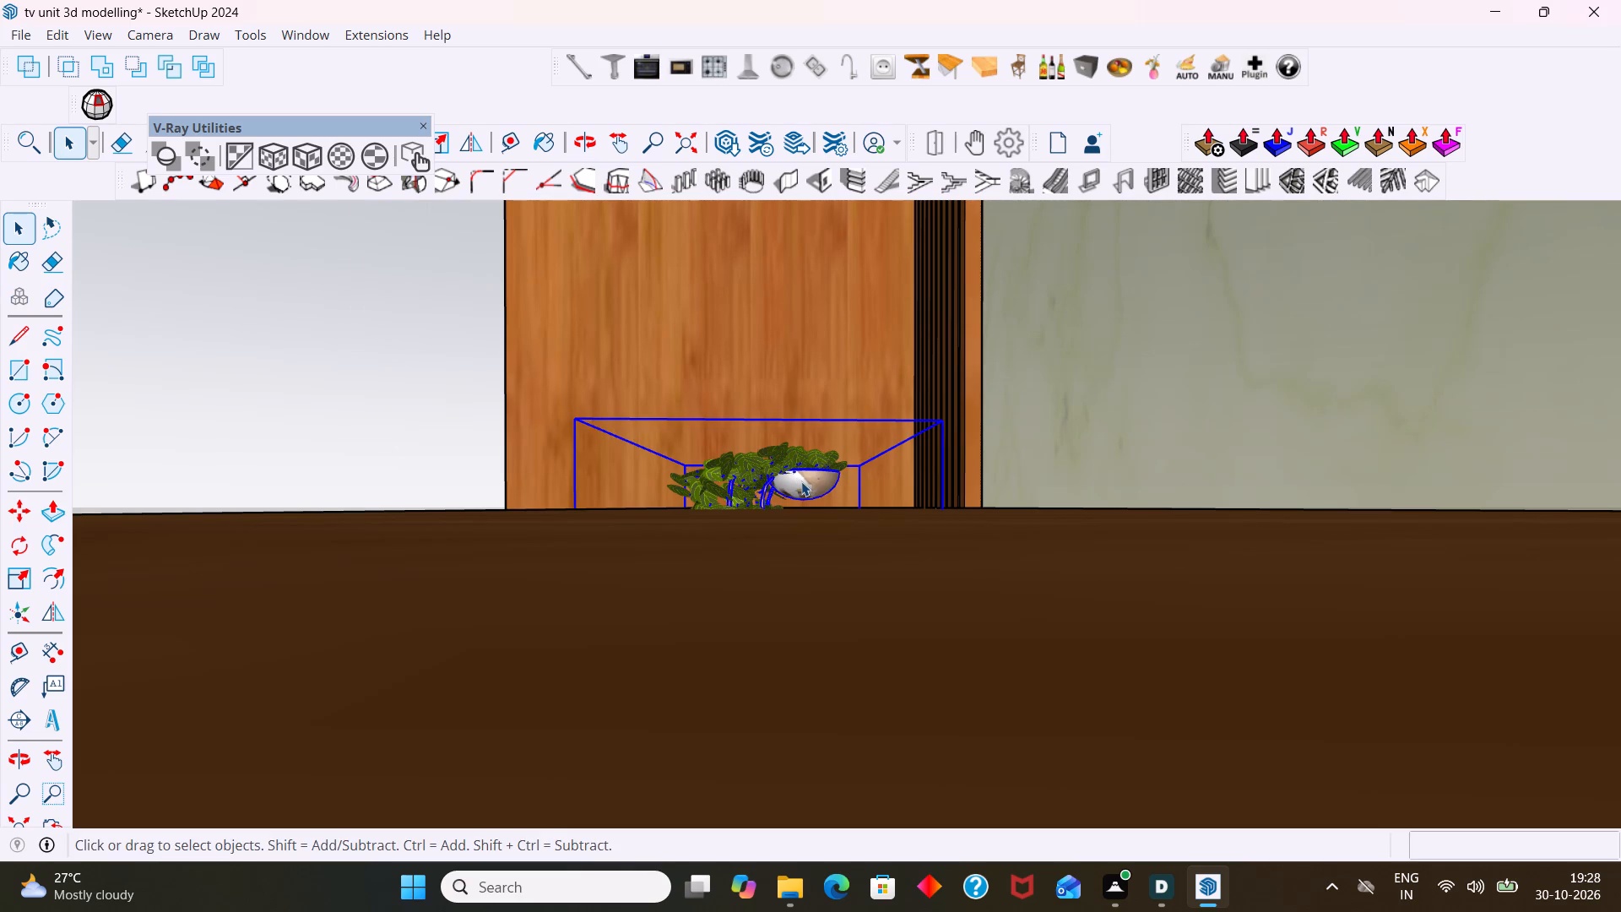
key(m)
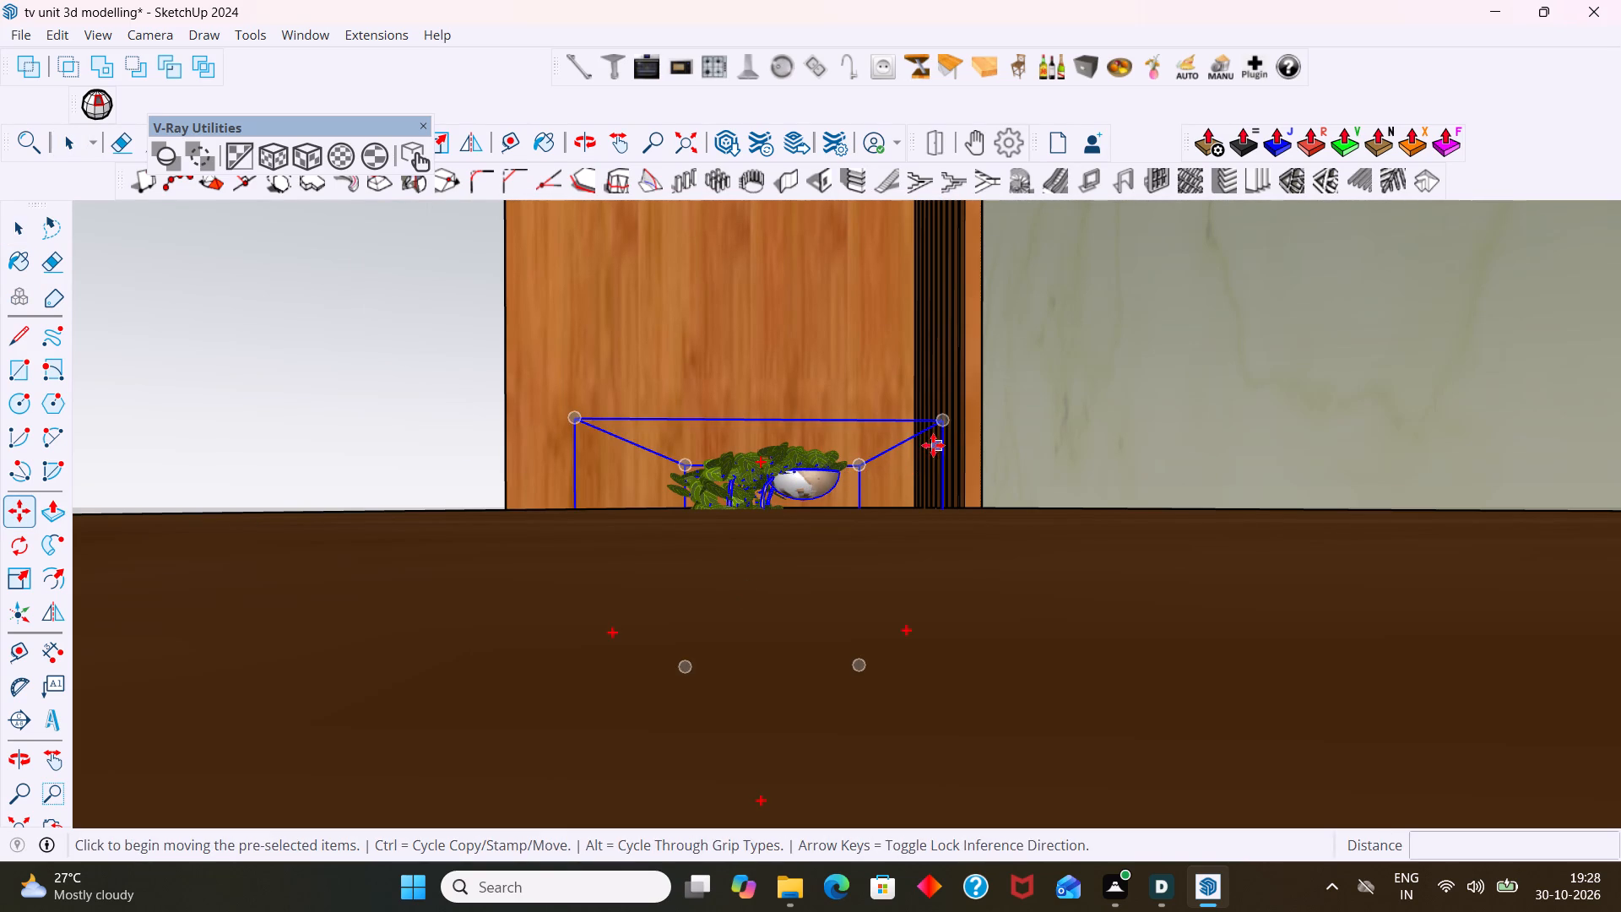
click(941, 422)
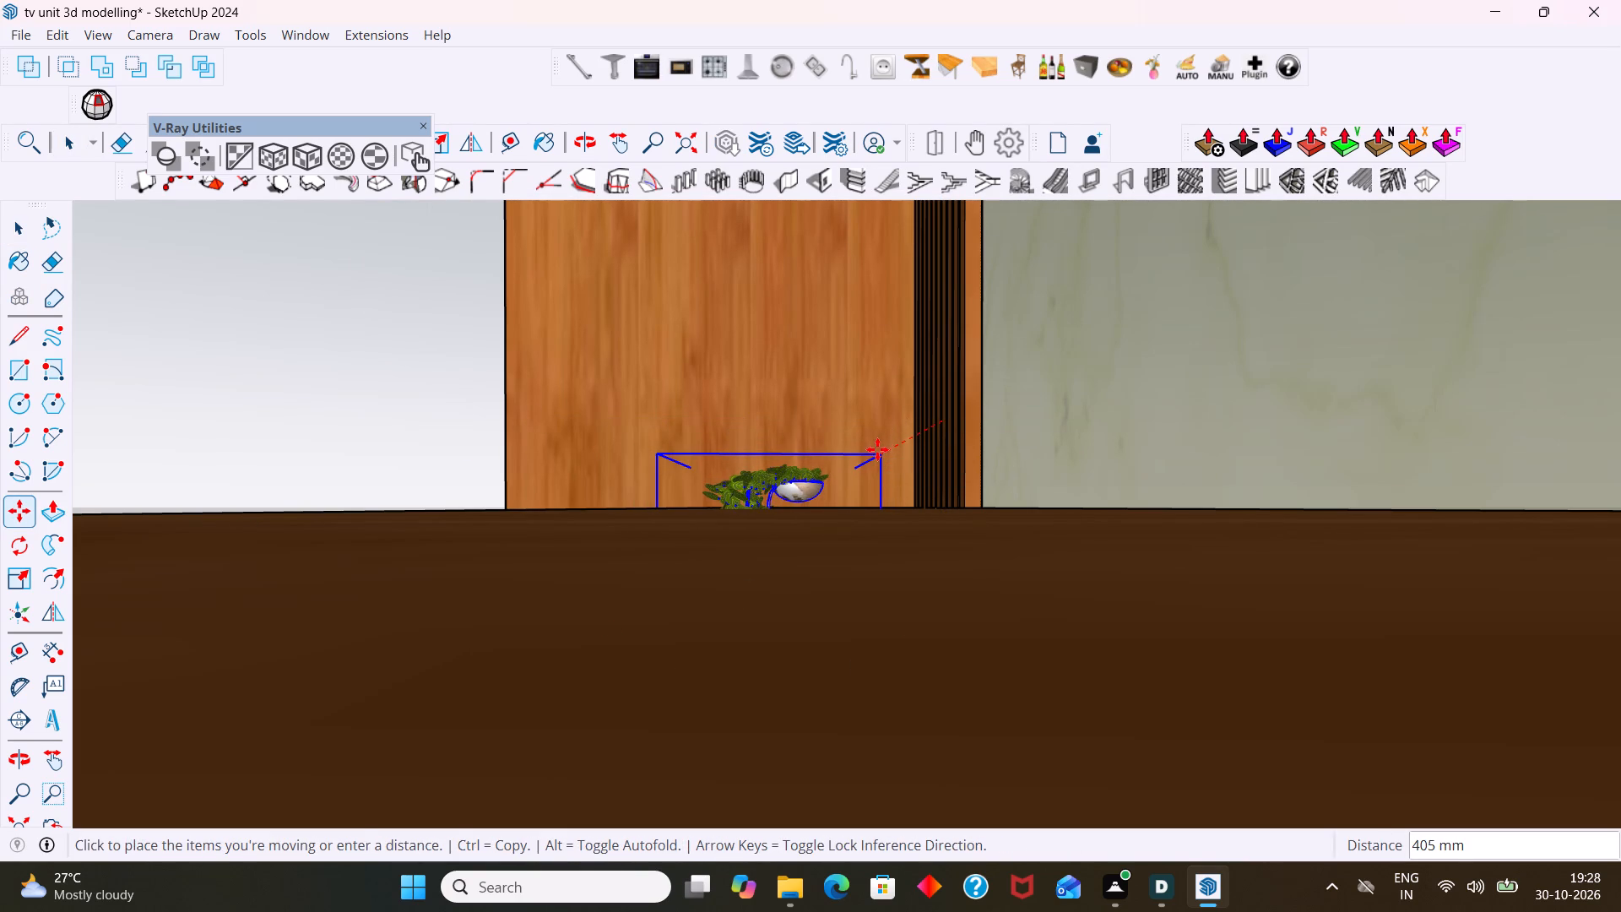
key(ctrl+z)
scroll(796, 480, down, 3)
scroll(791, 548, down, 6)
middle_drag(810, 547, 818, 581)
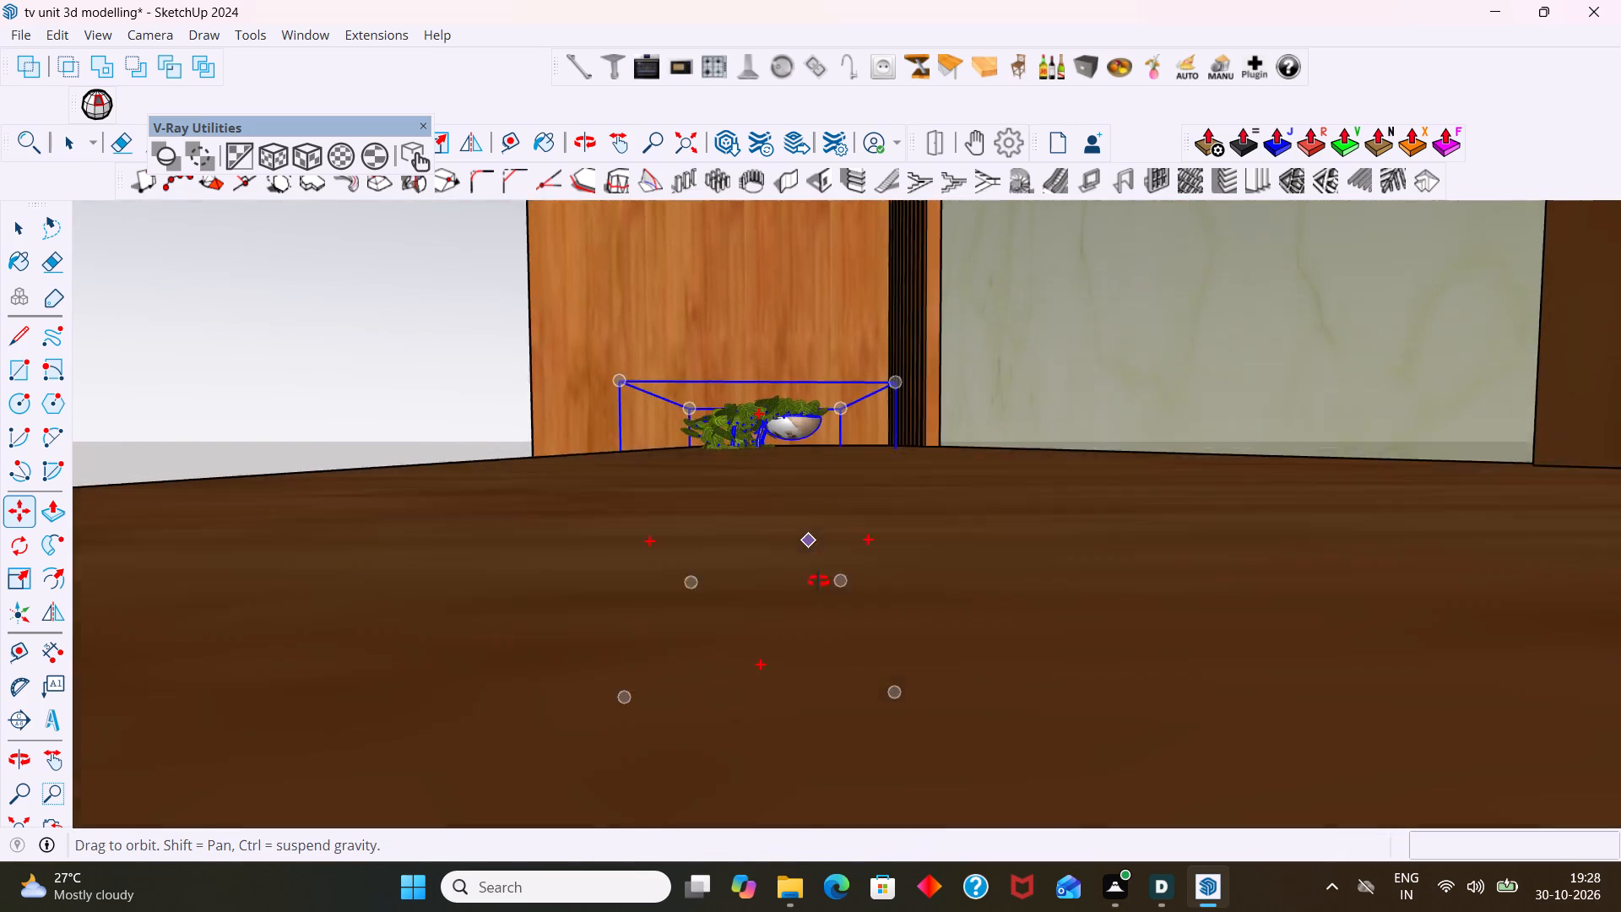
middle_drag(818, 581, 841, 592)
scroll(705, 423, up, 10)
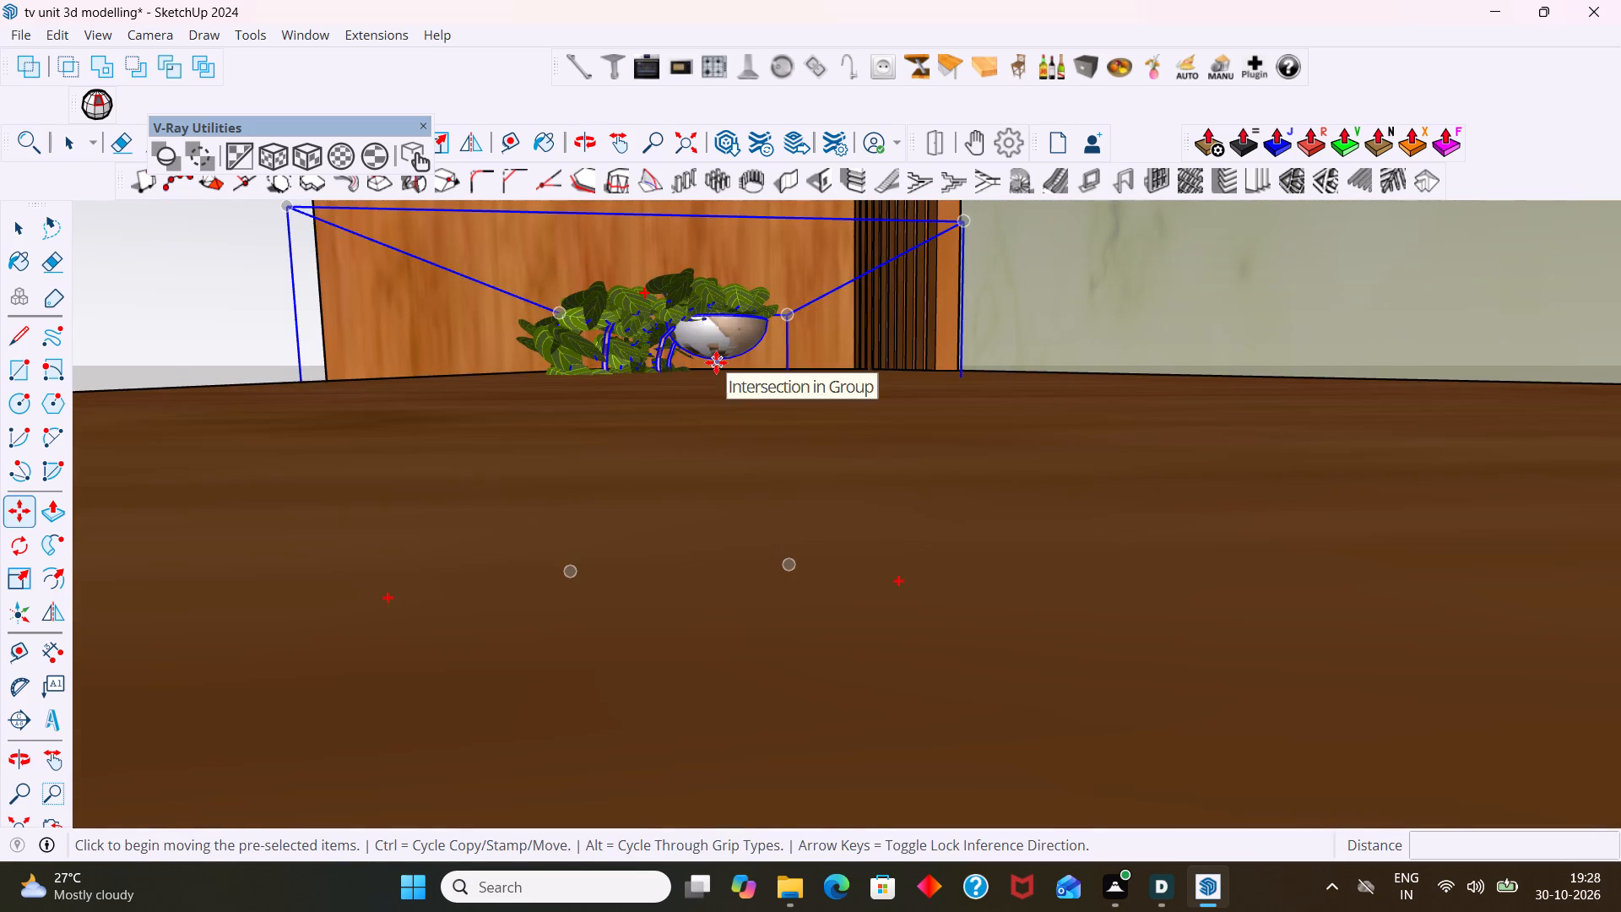
click(716, 362)
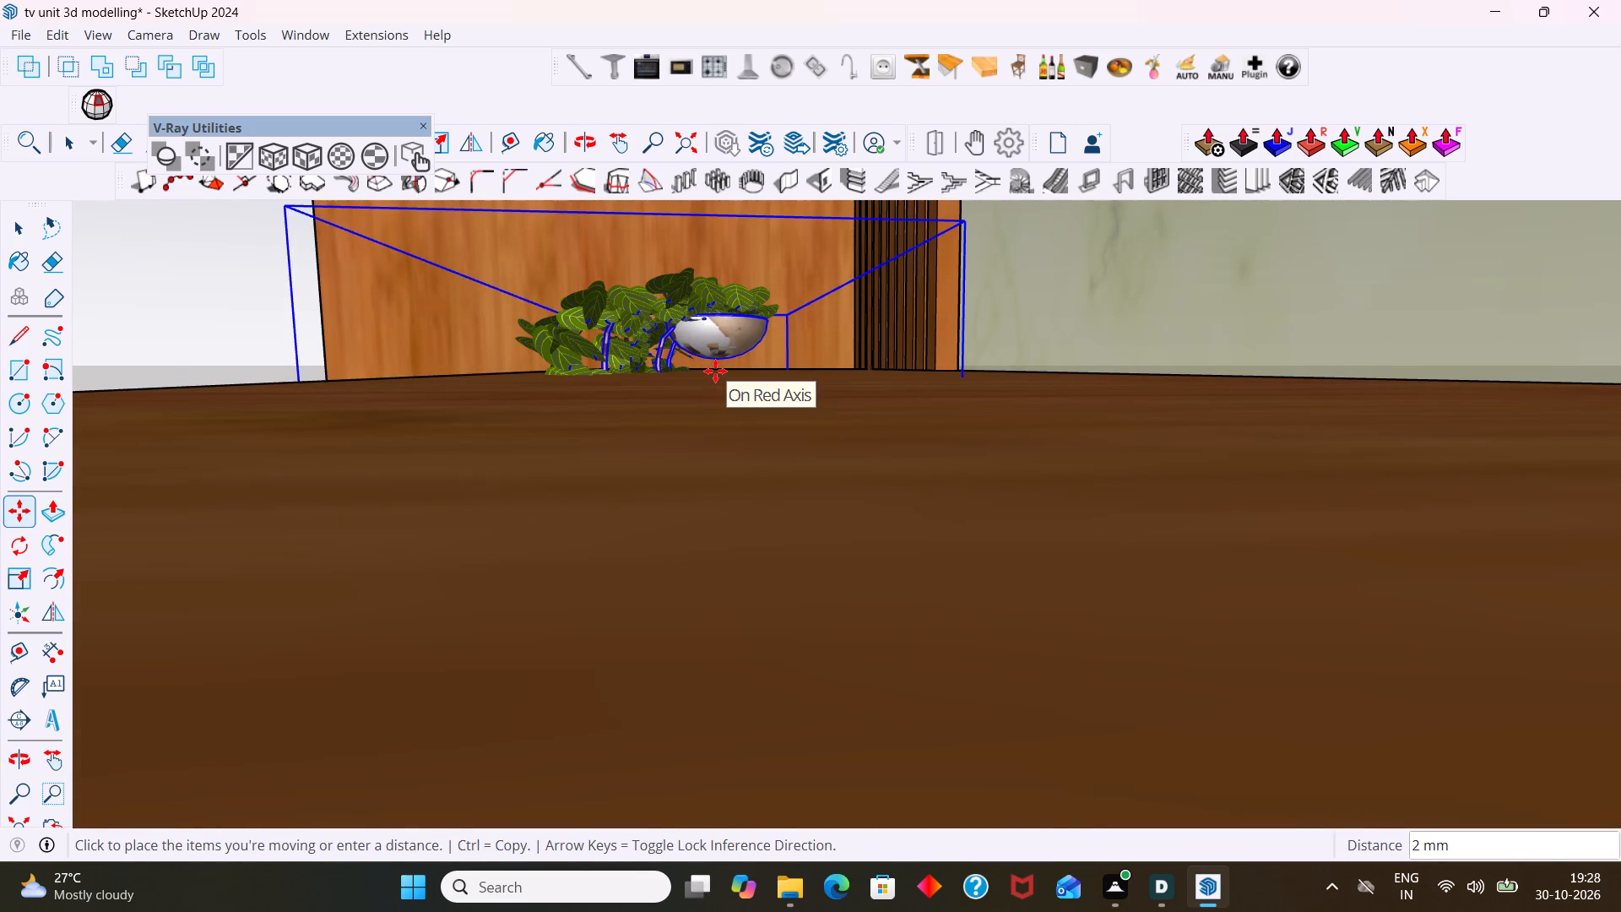
click(715, 375)
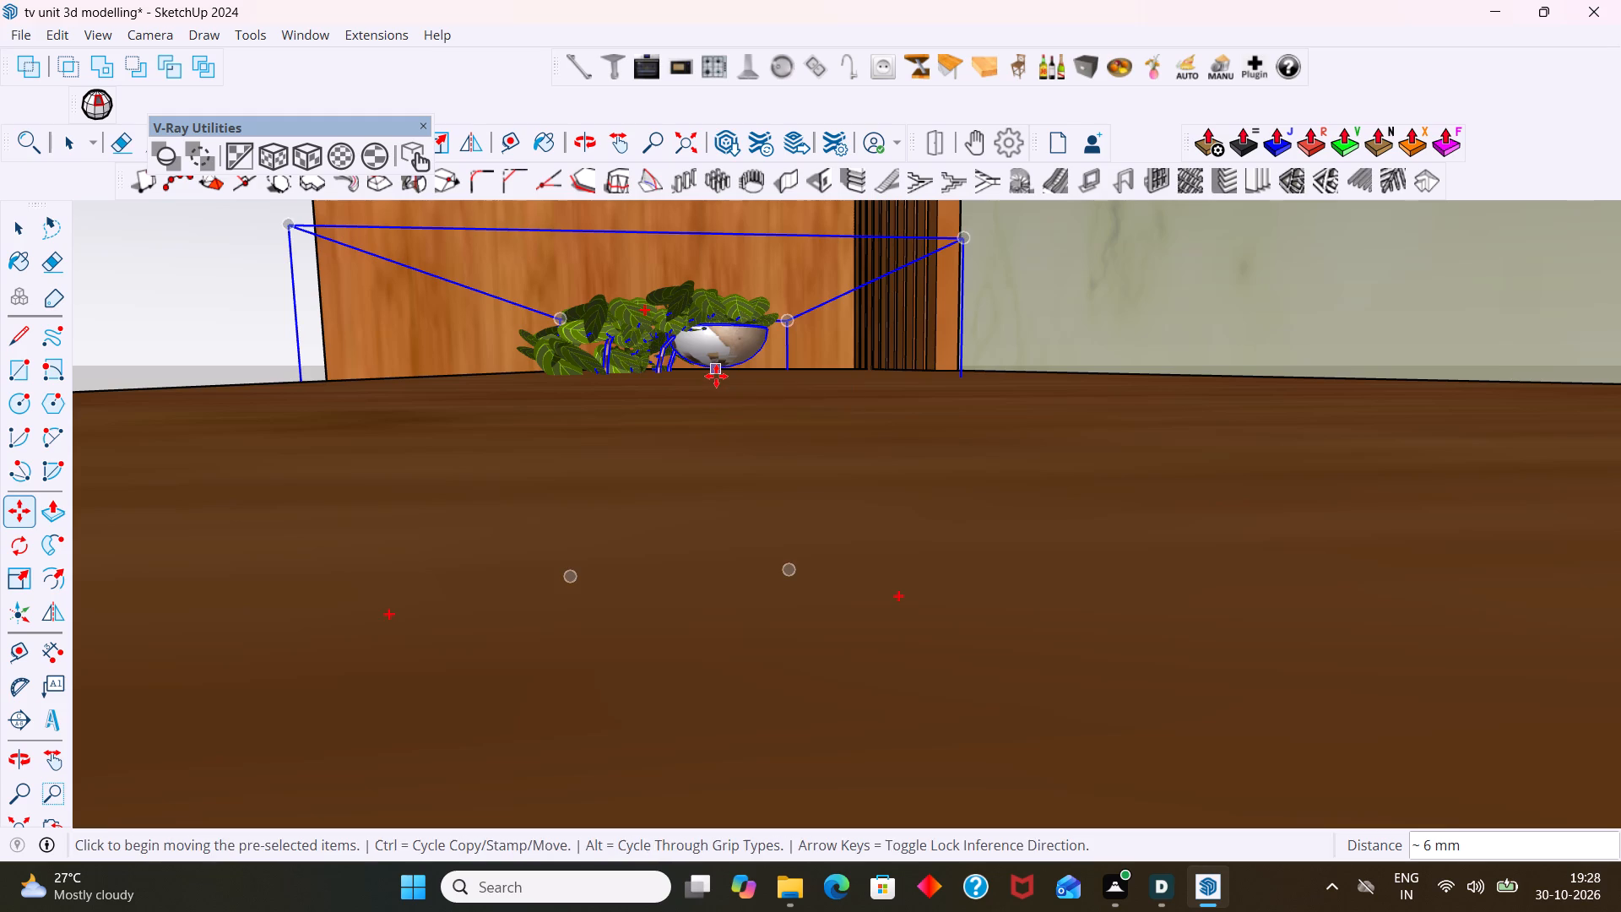
key(space)
scroll(707, 388, down, 9)
middle_drag(737, 435, 907, 462)
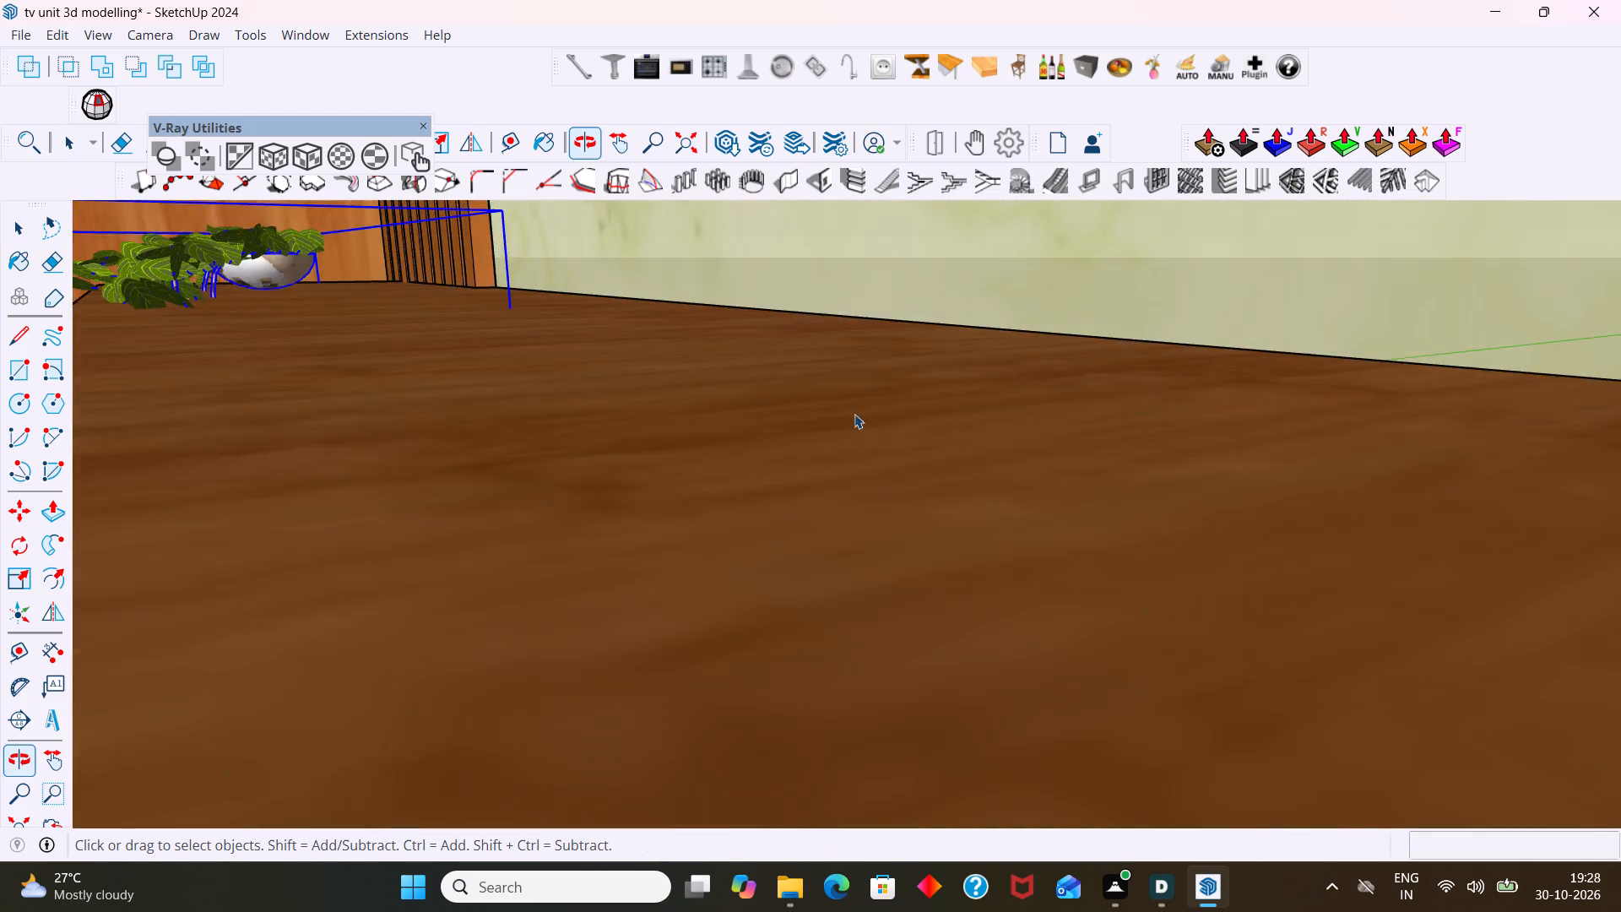
scroll(852, 406, down, 20)
scroll(852, 406, down, 13)
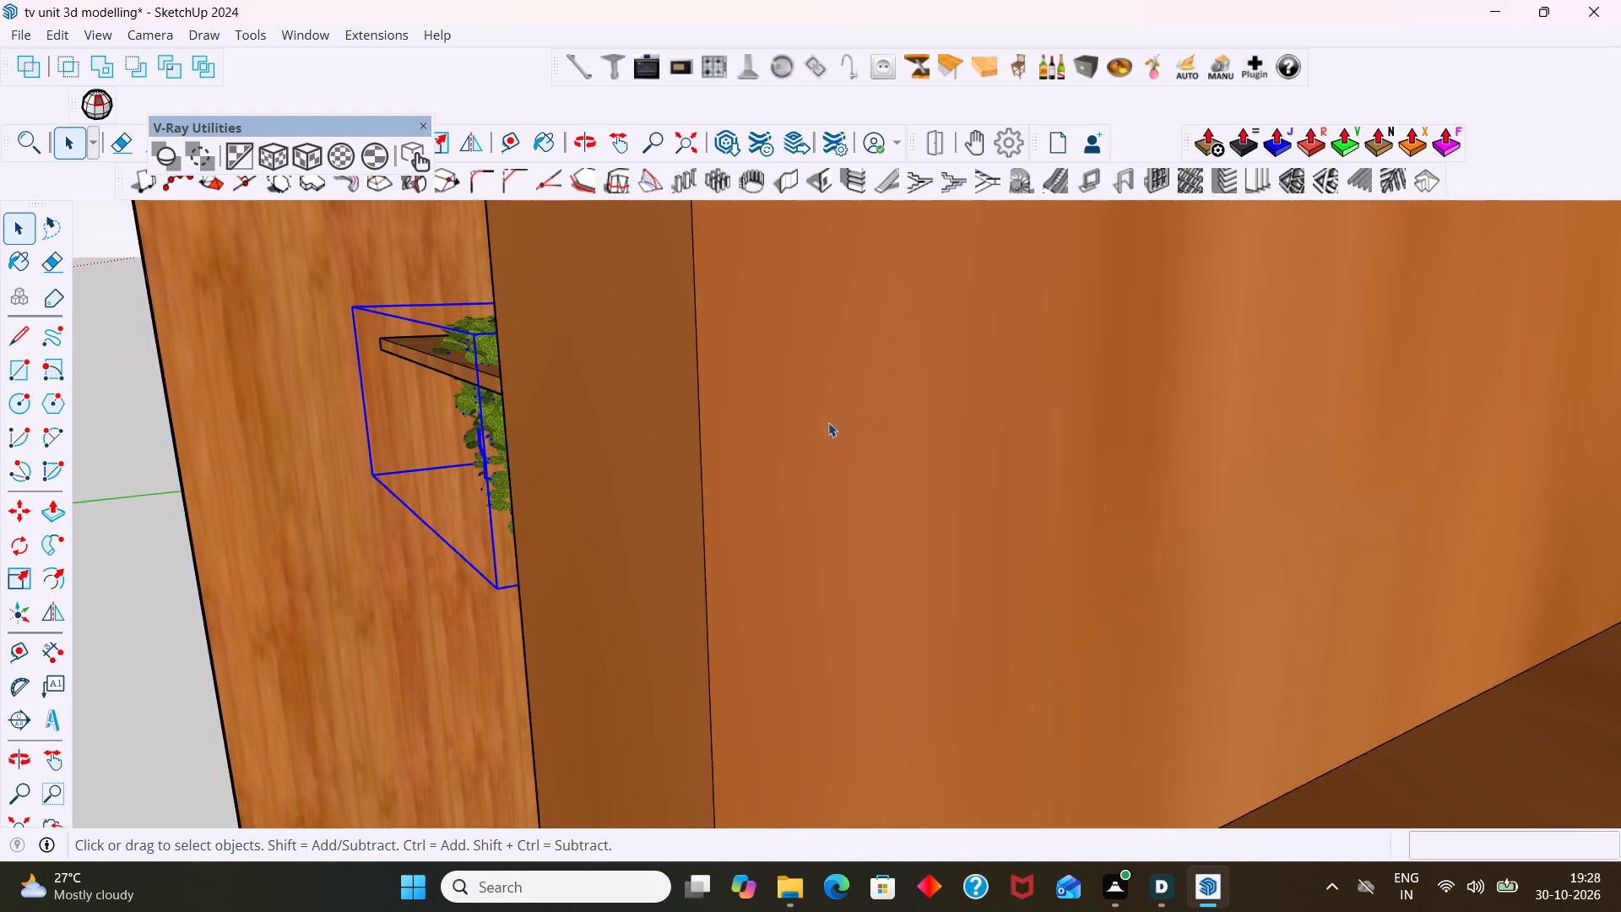
scroll(828, 422, down, 6)
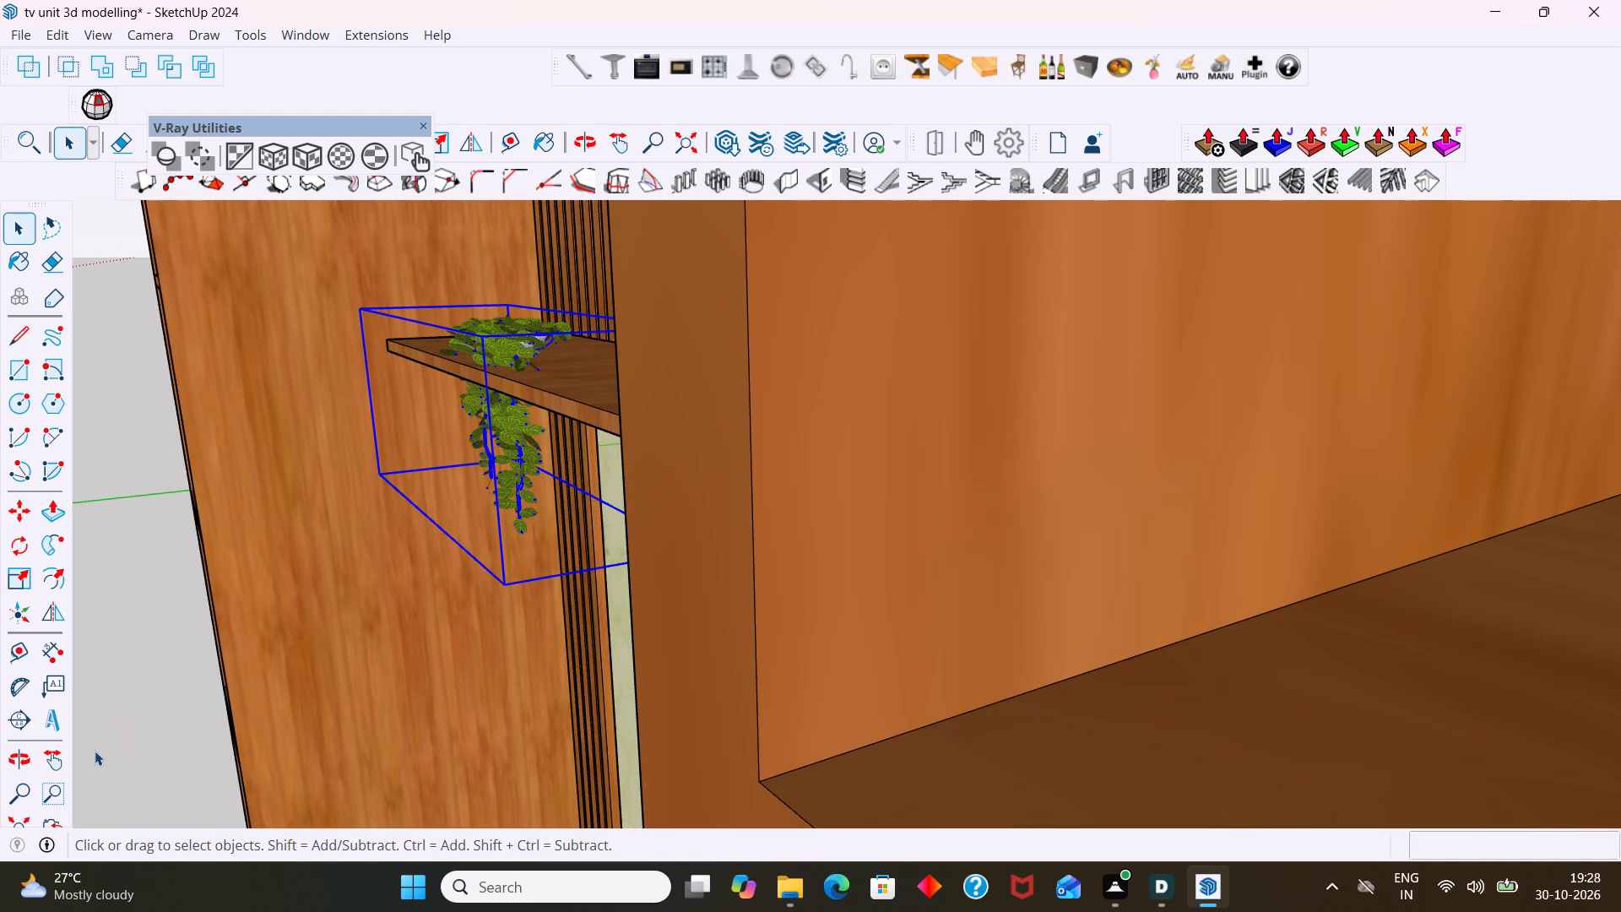
click(28, 822)
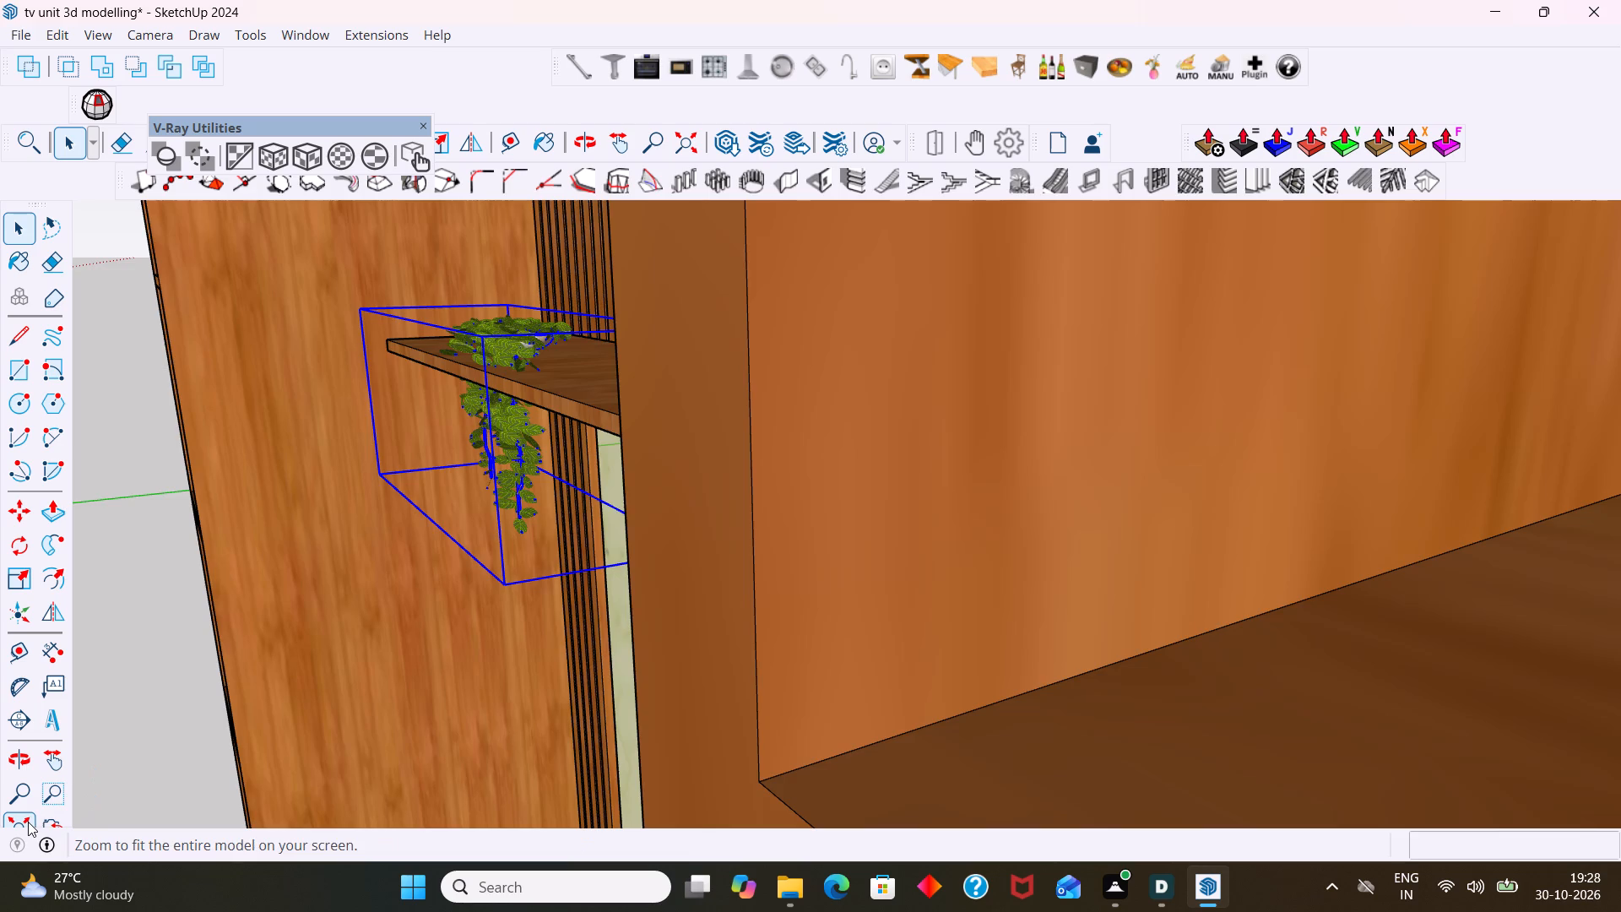
scroll(366, 633, down, 5)
click(926, 596)
Scale the vine's width by its right side face grip to about 0.50 along red, then deselect it.
scroll(1093, 520, up, 11)
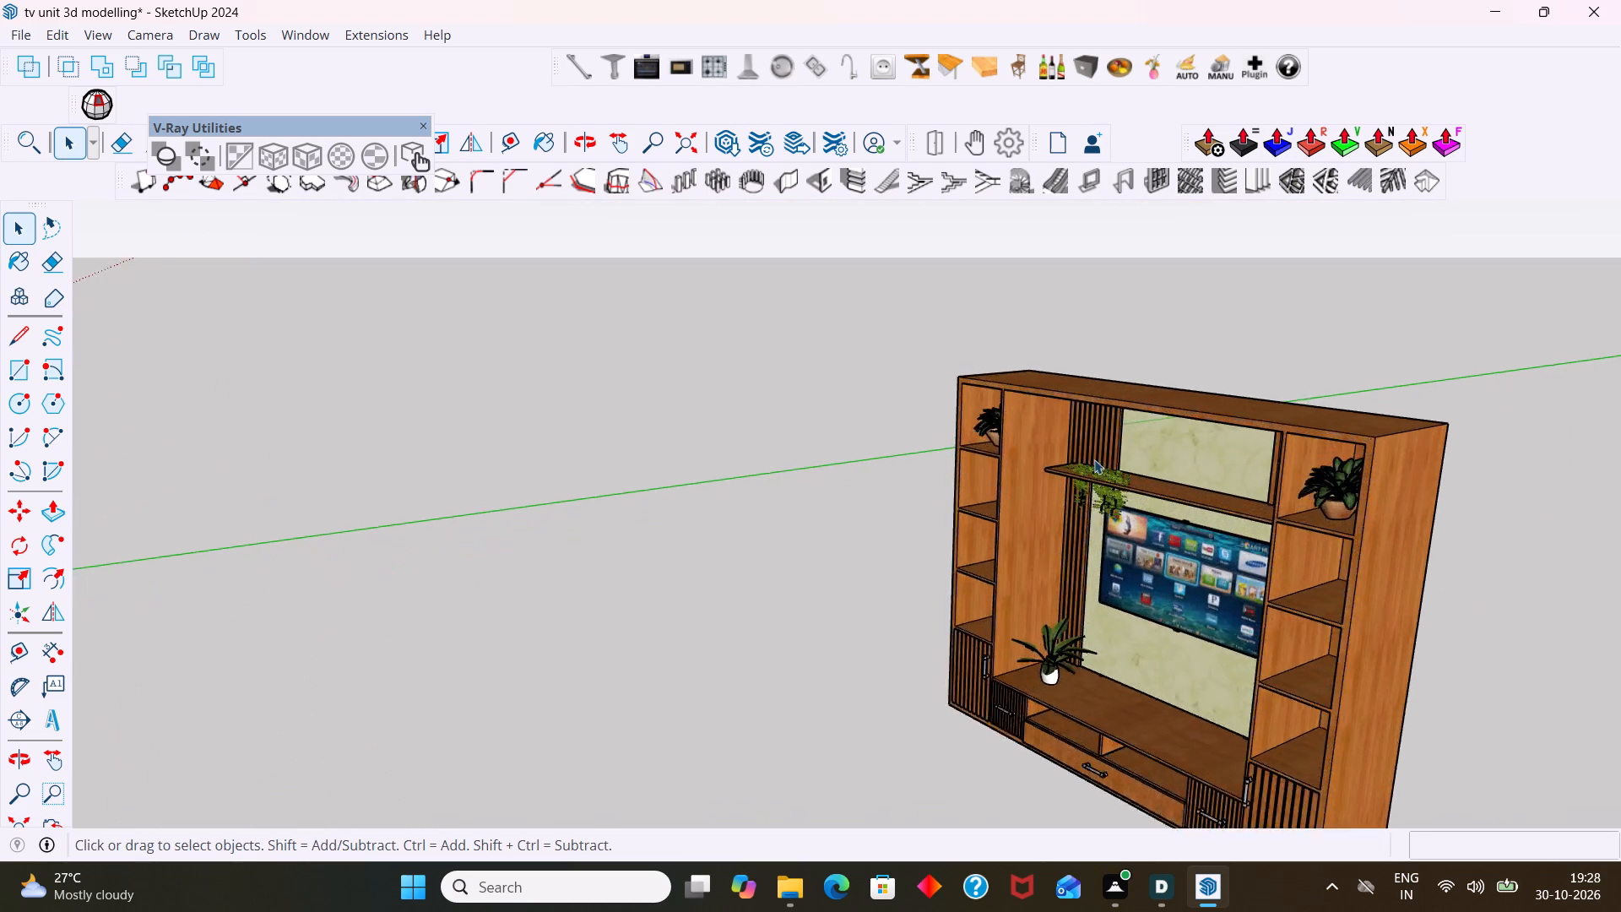
scroll(1094, 459, up, 13)
middle_drag(1082, 465, 1260, 433)
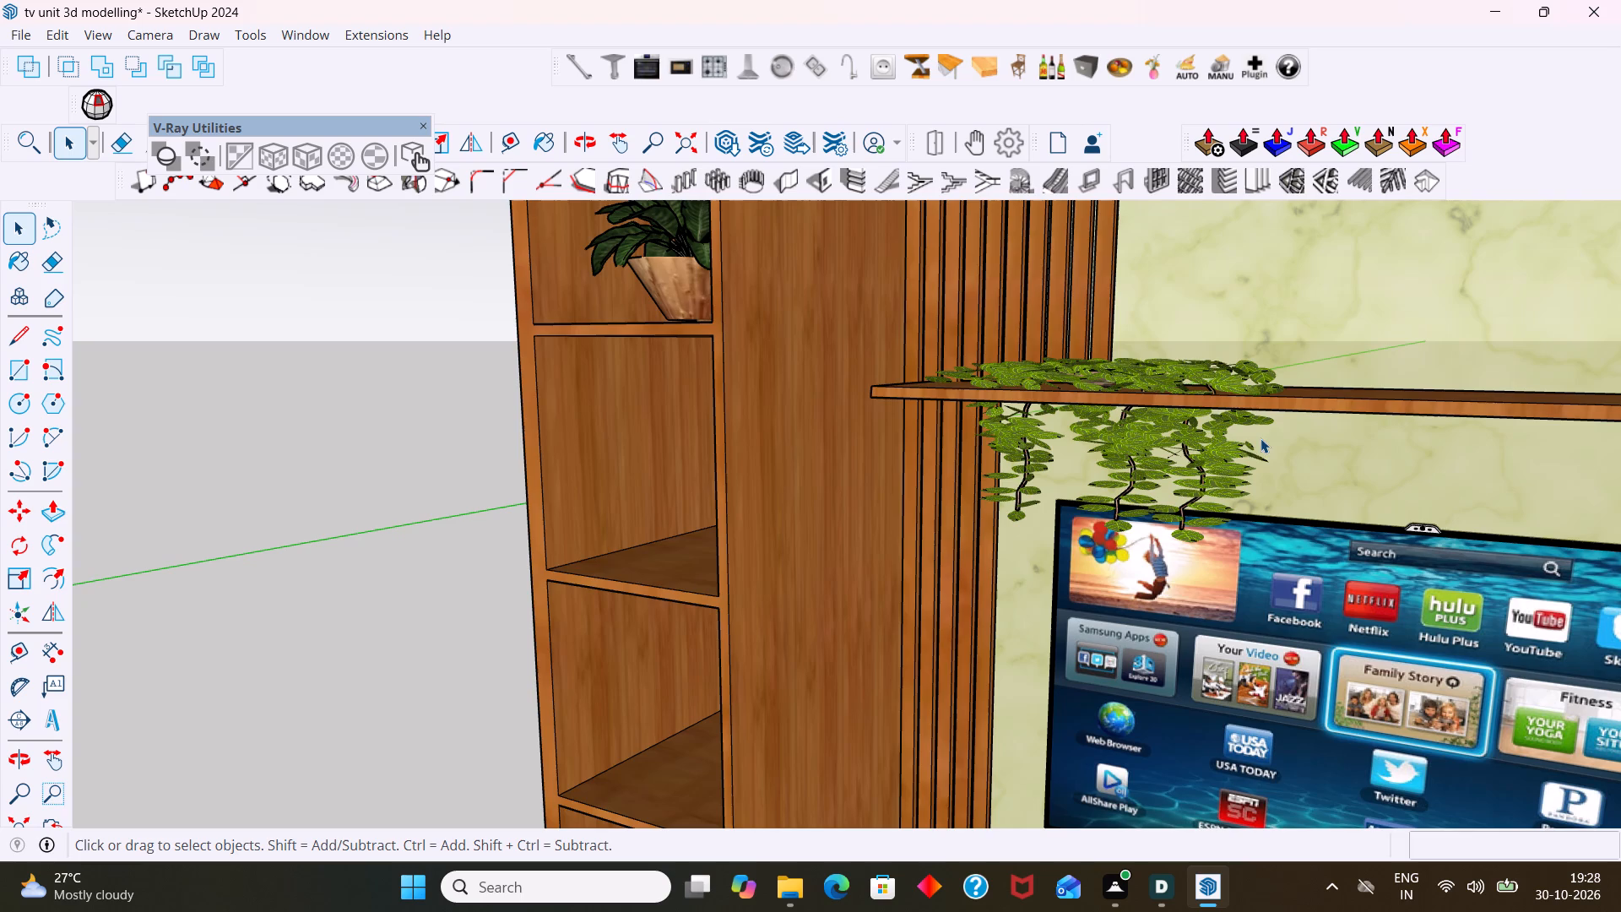
scroll(1194, 431, down, 4)
click(1150, 384)
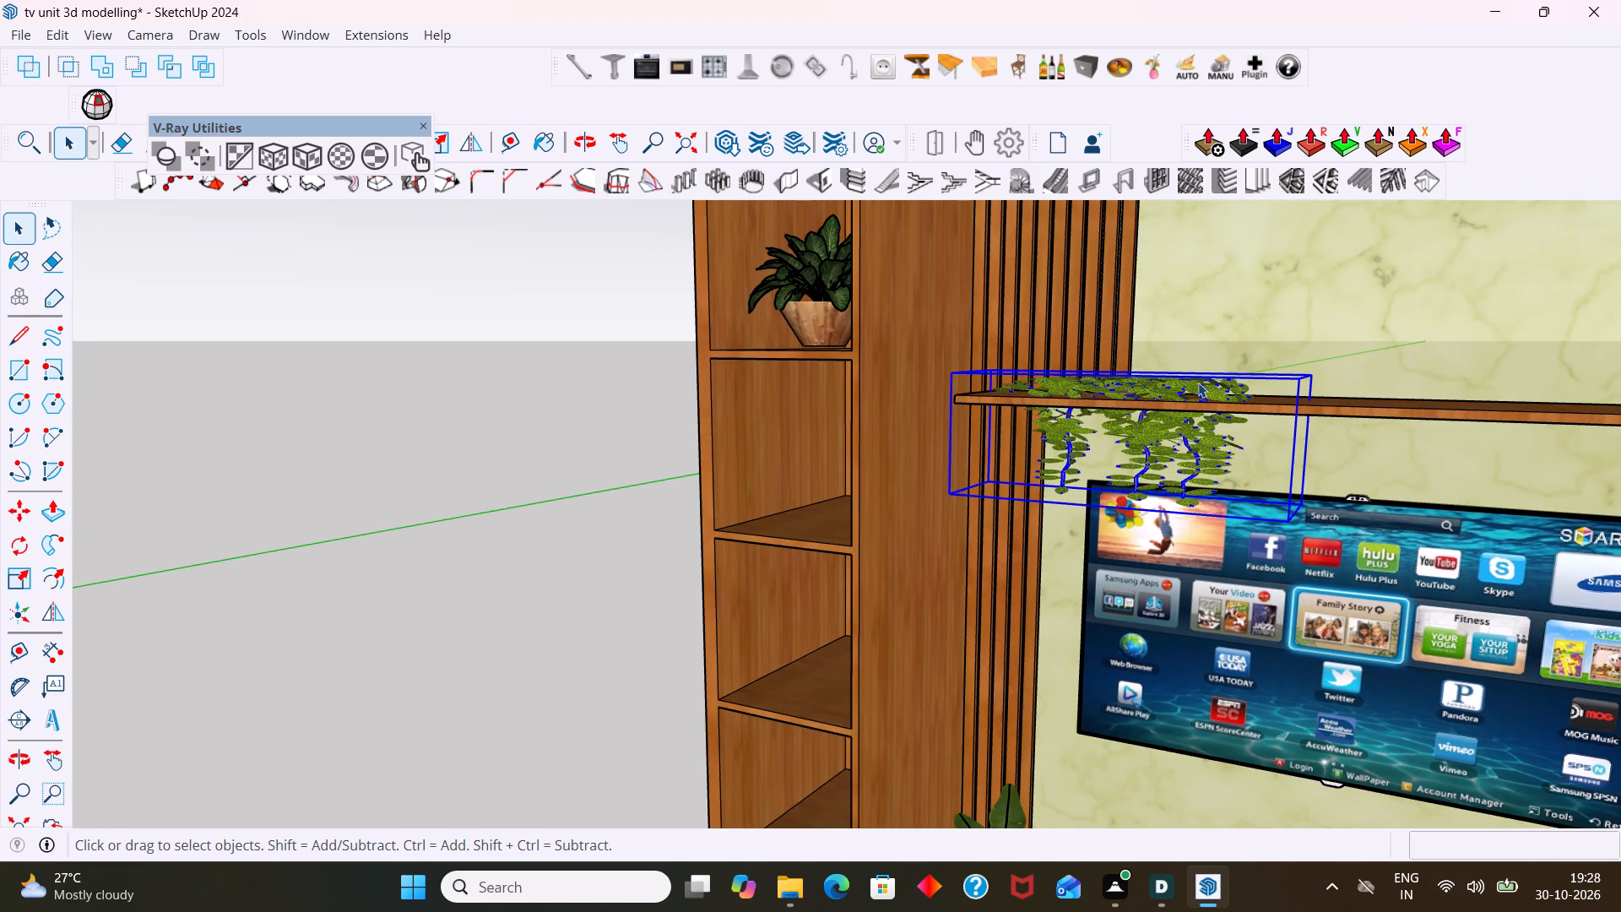
key(s)
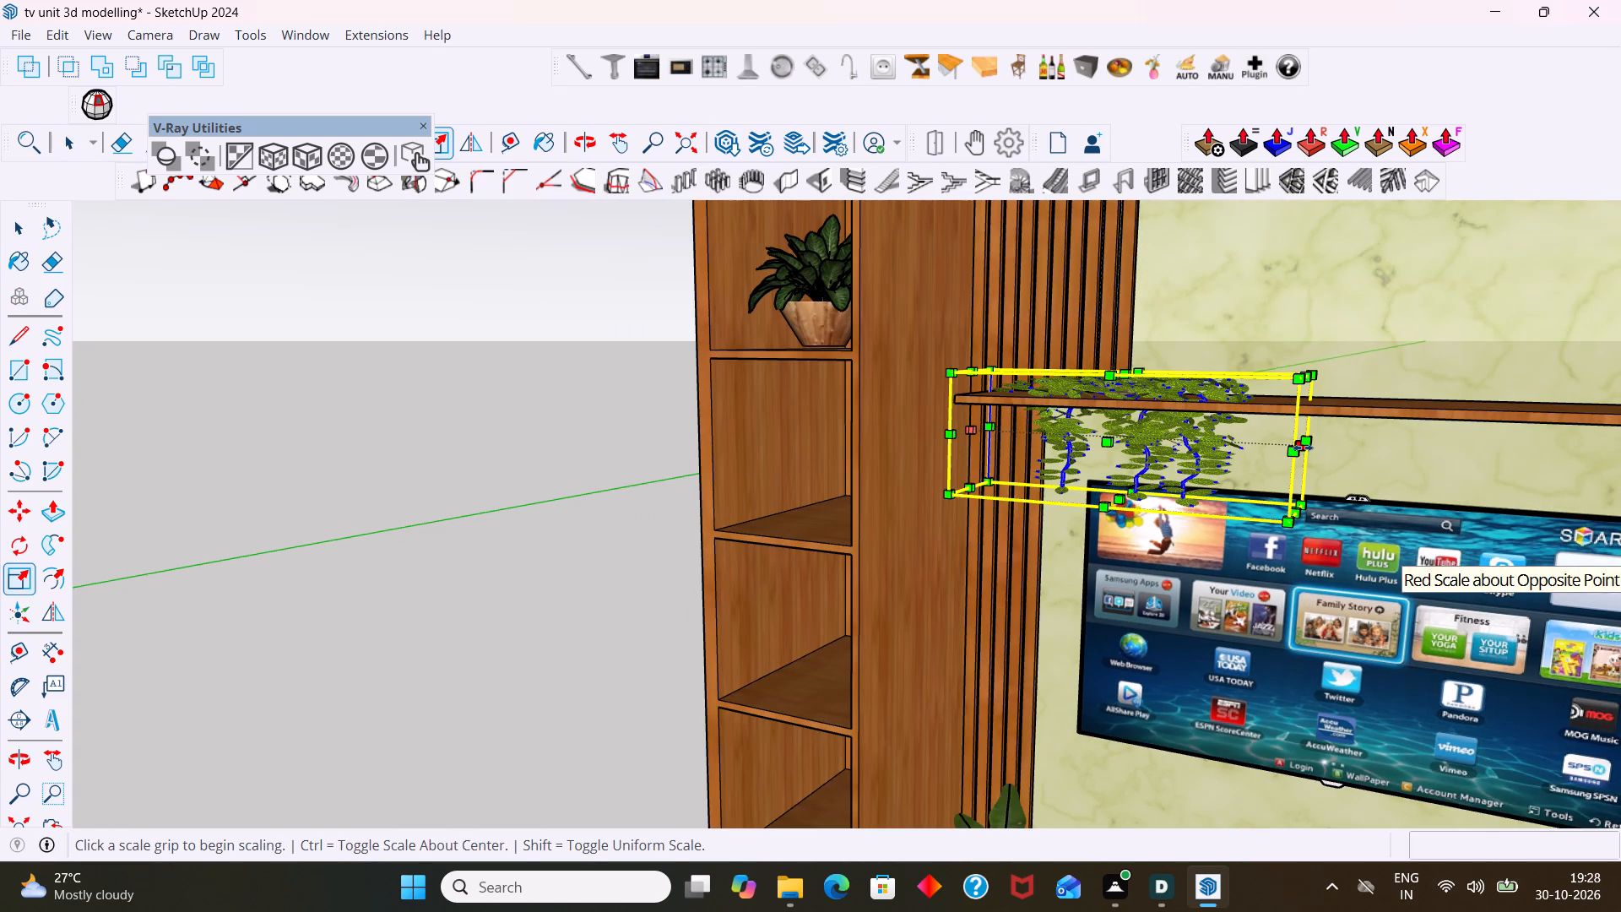
click(1303, 448)
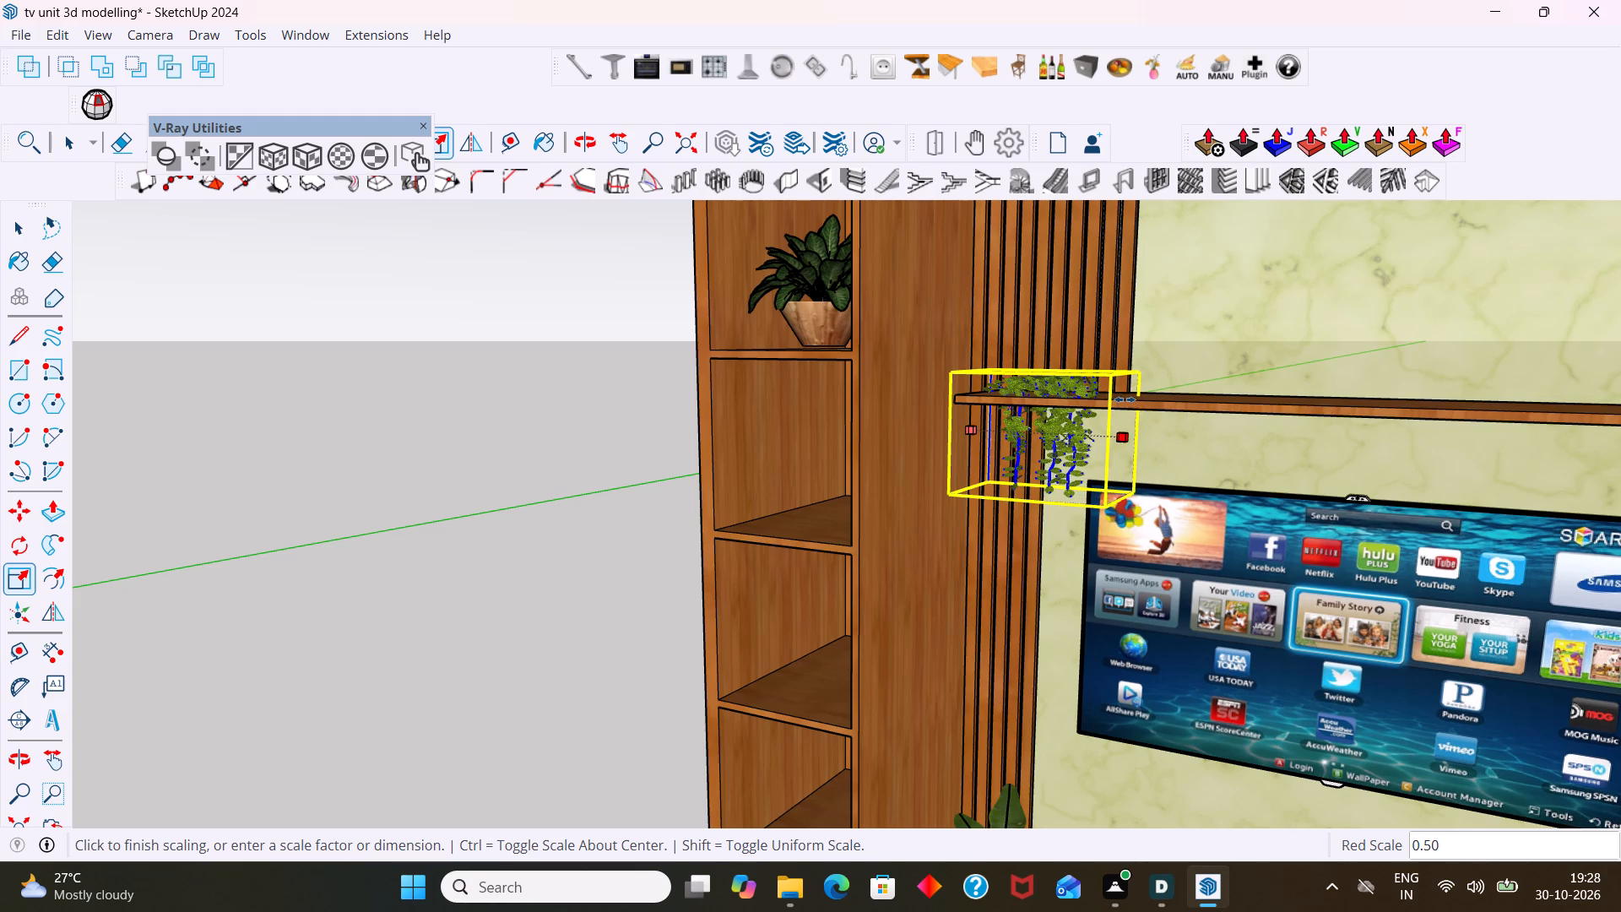
click(1126, 400)
key(space)
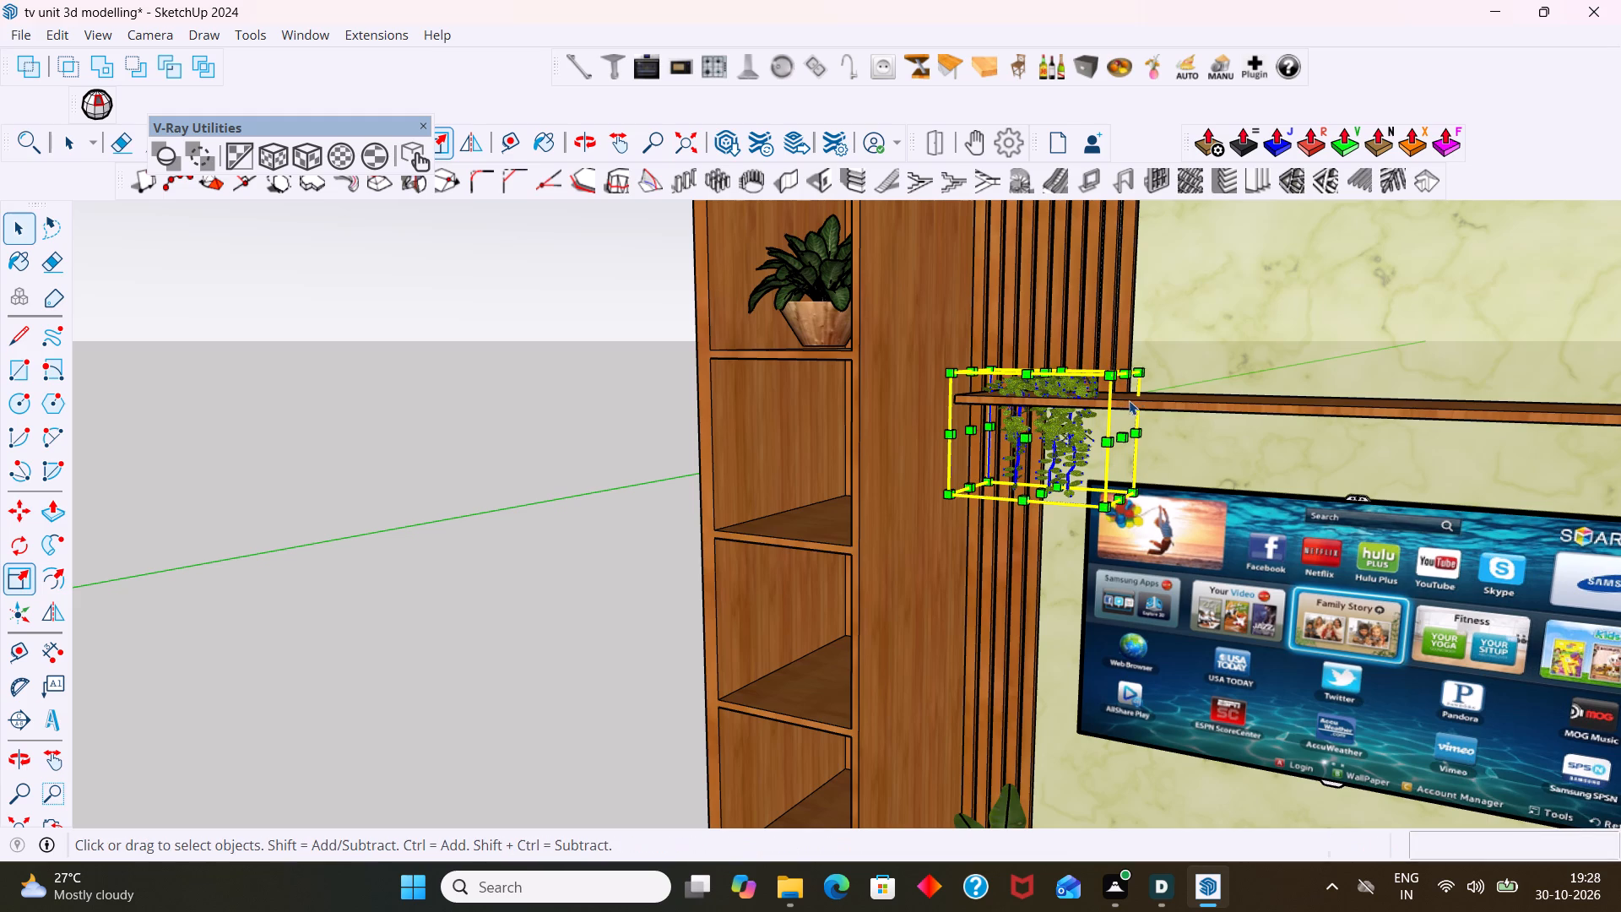
scroll(1129, 400, down, 6)
click(778, 390)
Scale the vine's depth by its front face grip to about 1.46 along green, bringing it over the shelf's front edge, then deselect it.
scroll(907, 390, down, 2)
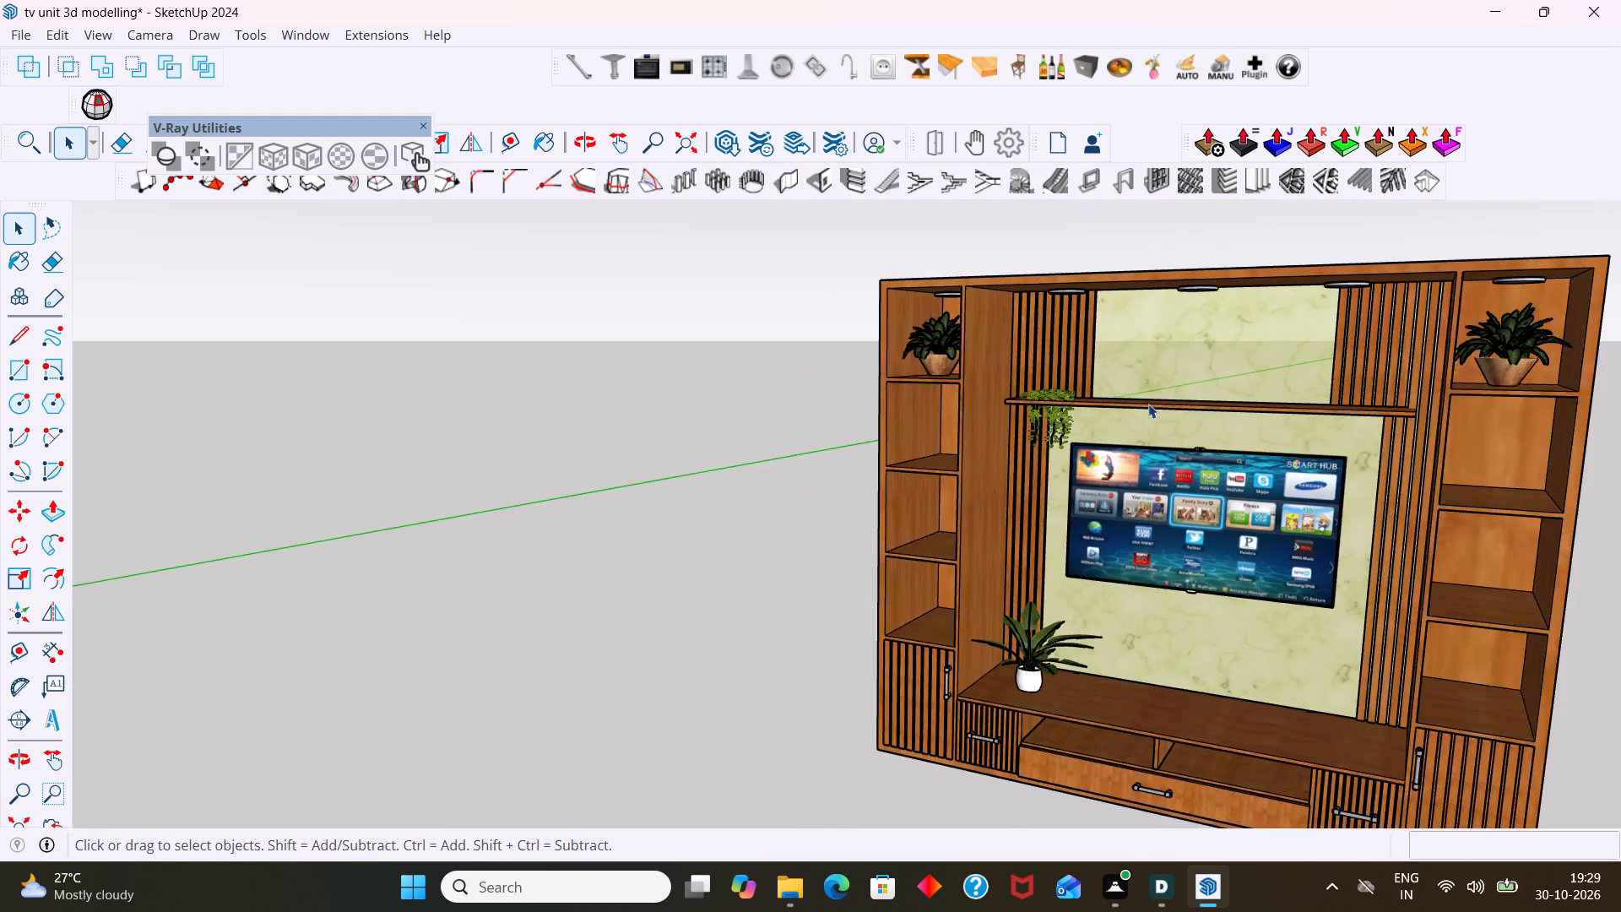
middle_drag(1148, 404, 1361, 468)
scroll(1022, 421, up, 19)
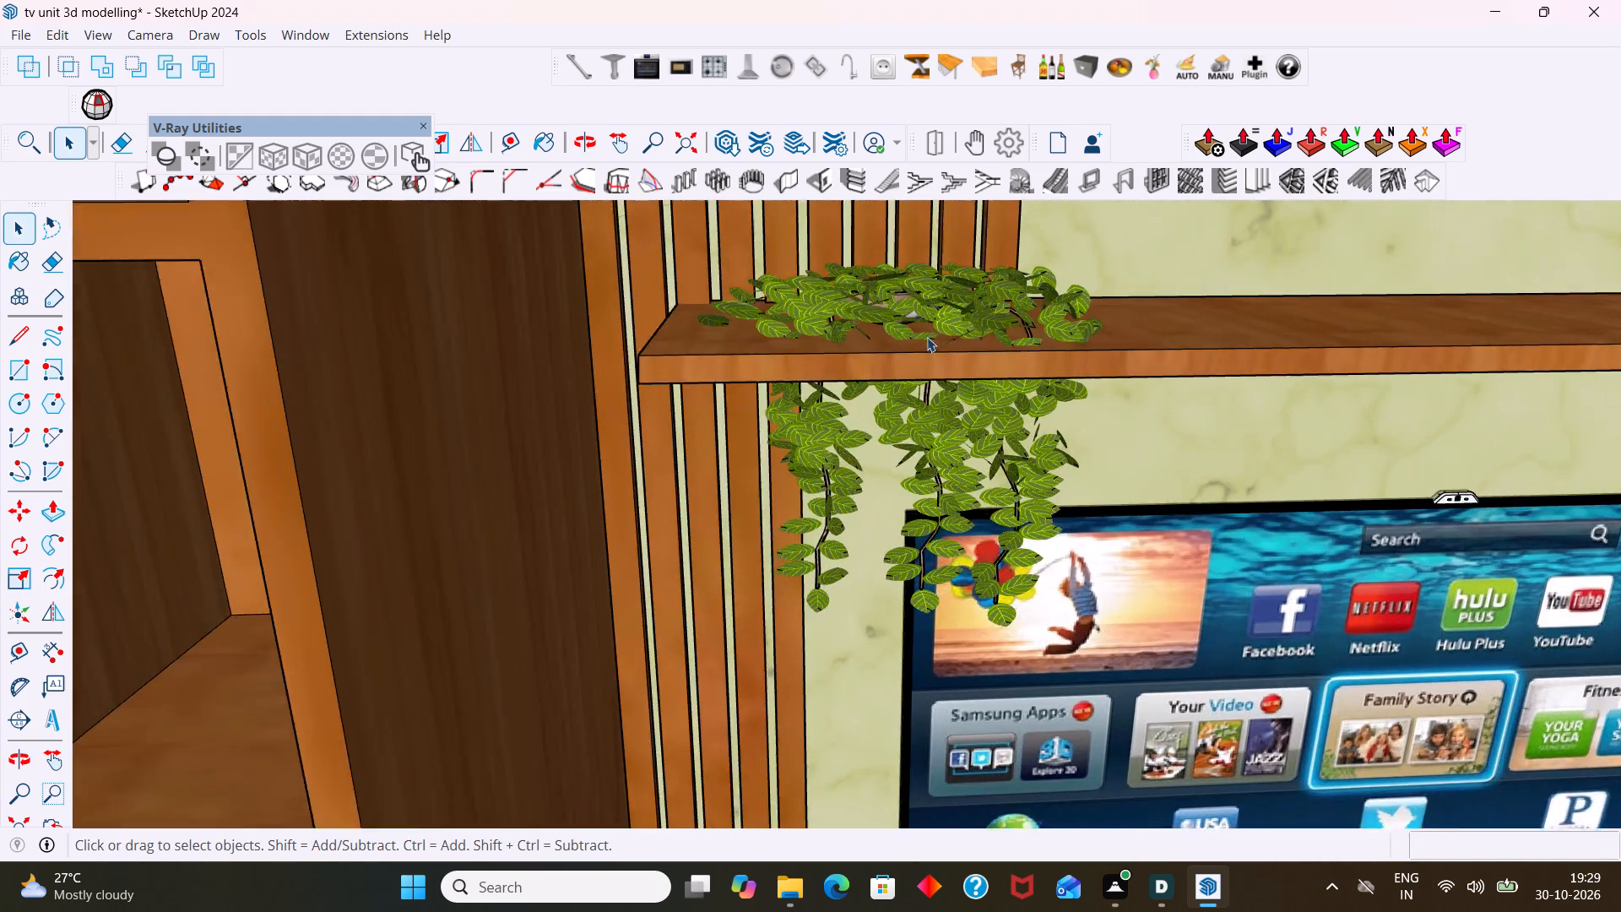
scroll(927, 337, up, 1)
middle_drag(931, 311, 818, 237)
scroll(980, 299, down, 10)
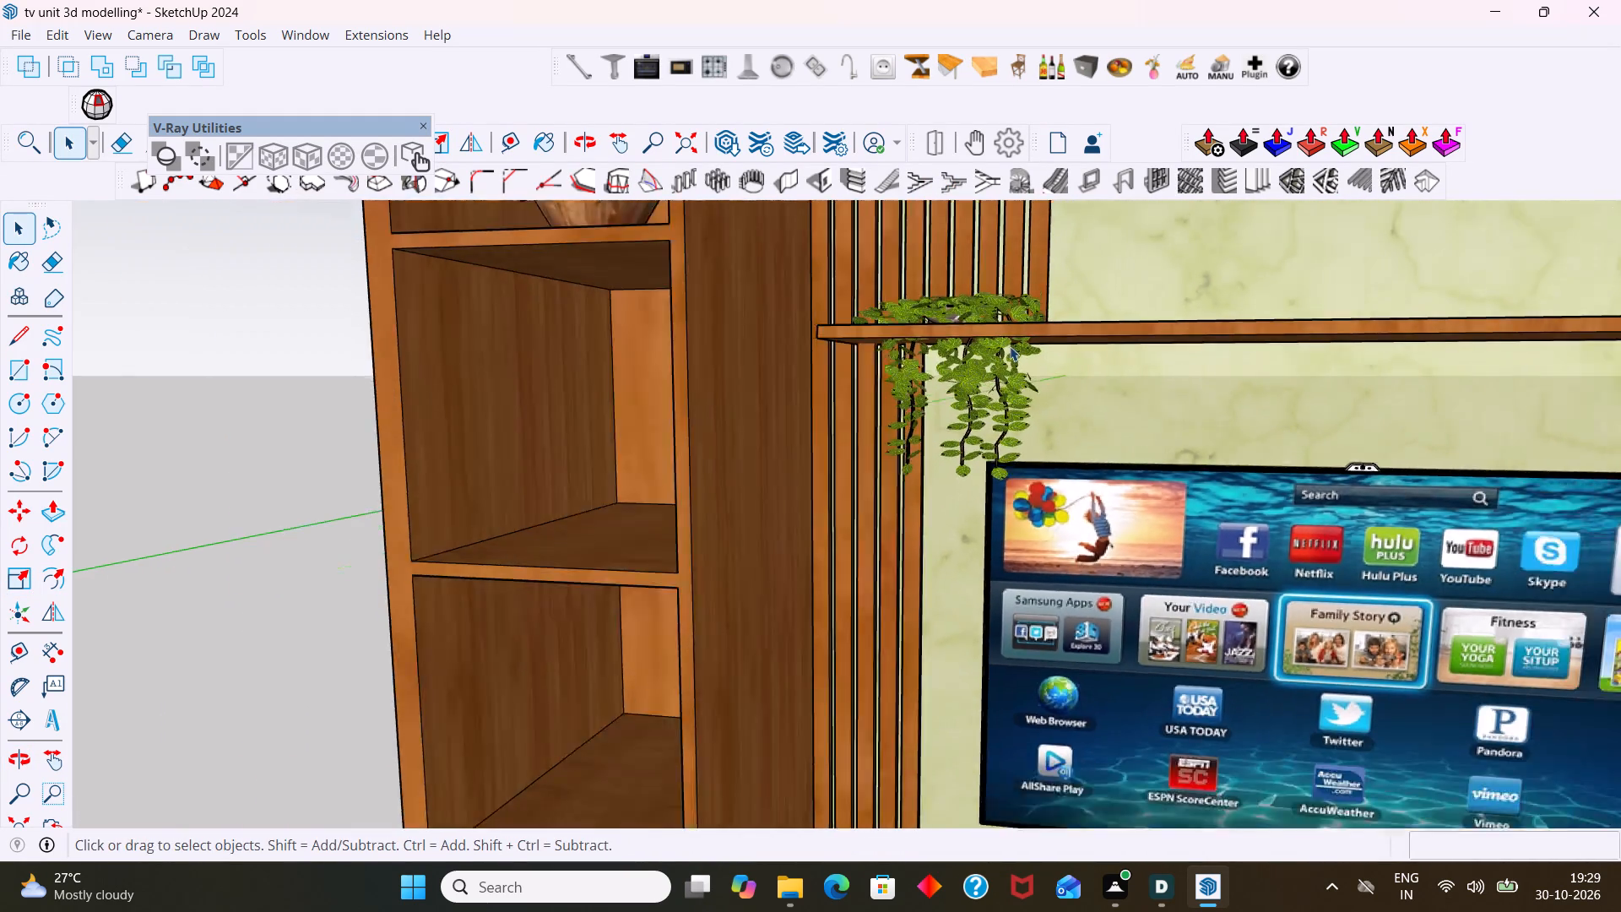
scroll(1010, 346, down, 2)
middle_drag(1013, 353, 1076, 442)
scroll(1023, 336, up, 18)
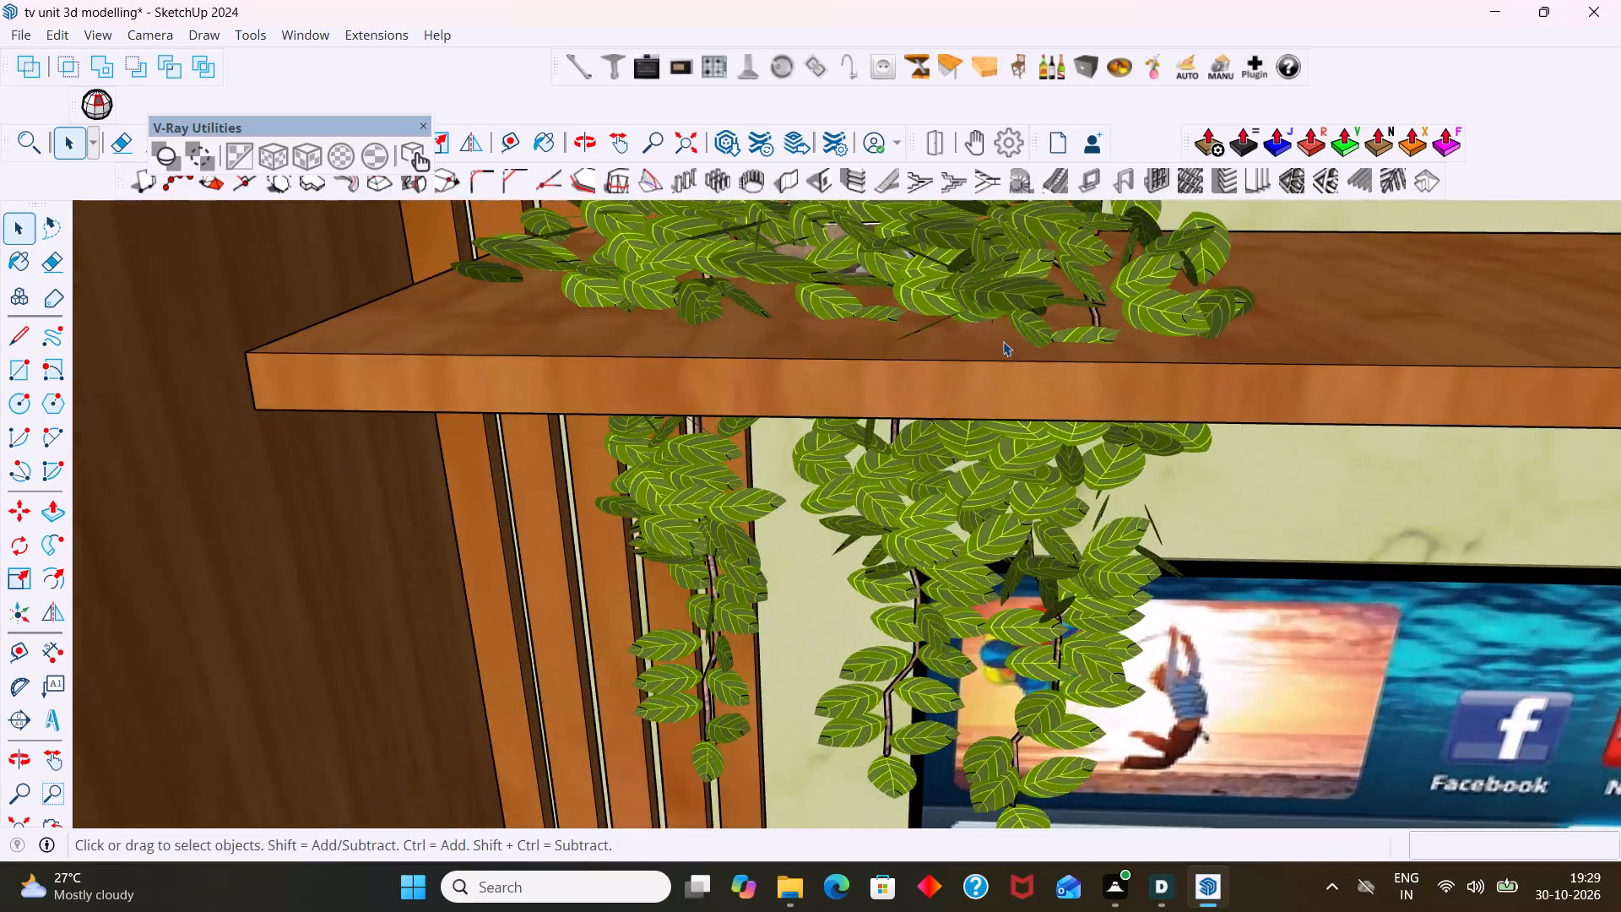
middle_drag(1003, 341, 816, 396)
scroll(832, 383, down, 7)
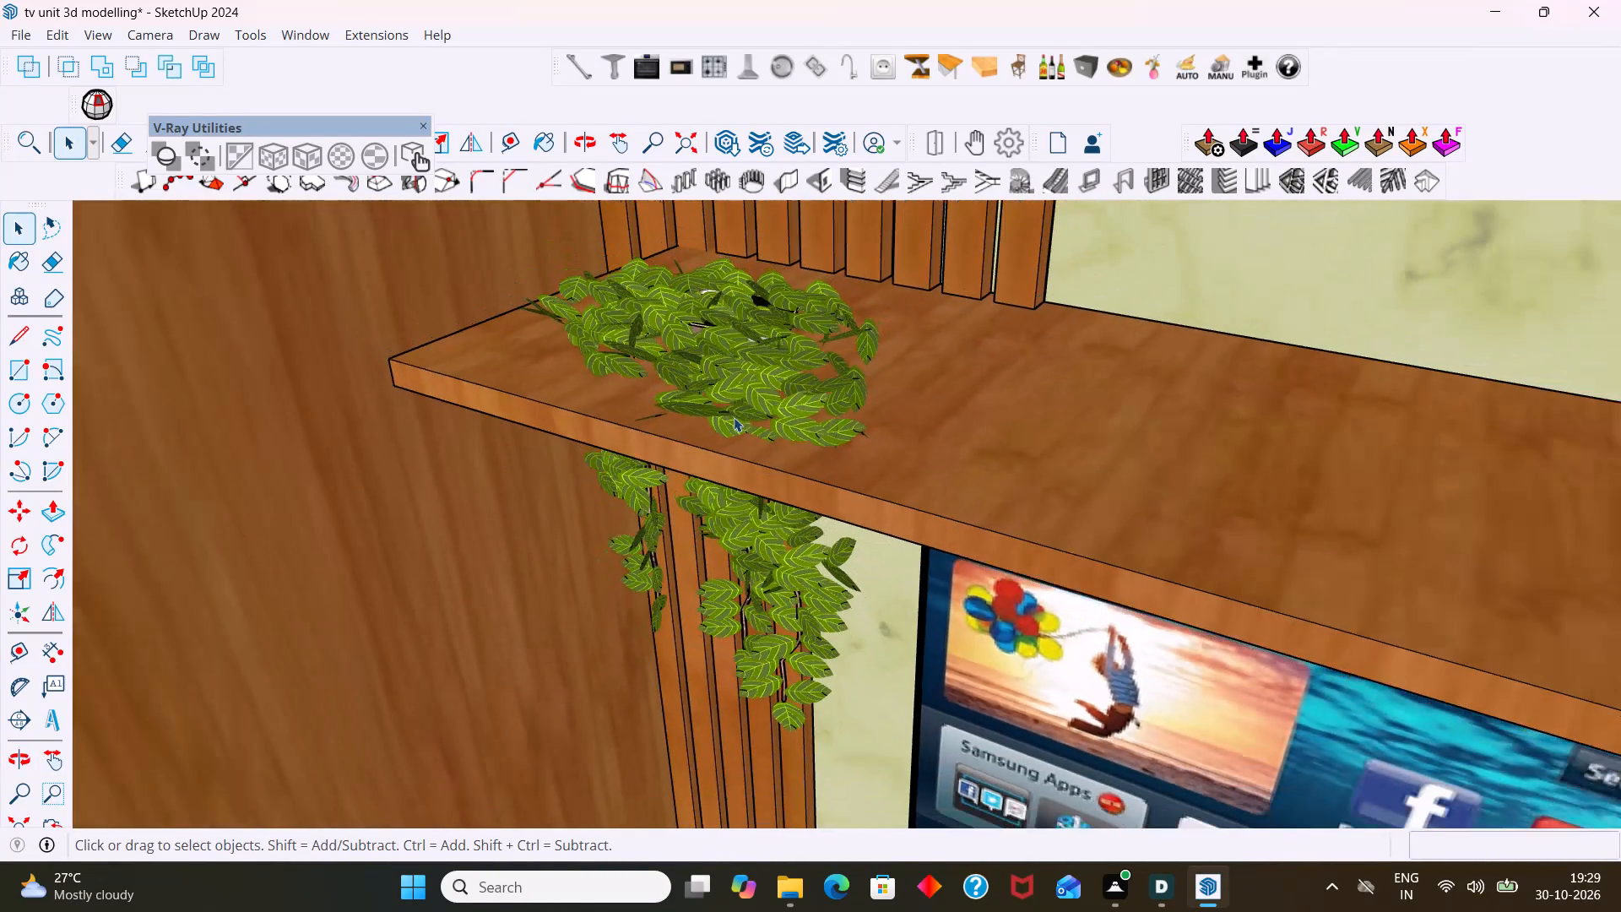
click(736, 412)
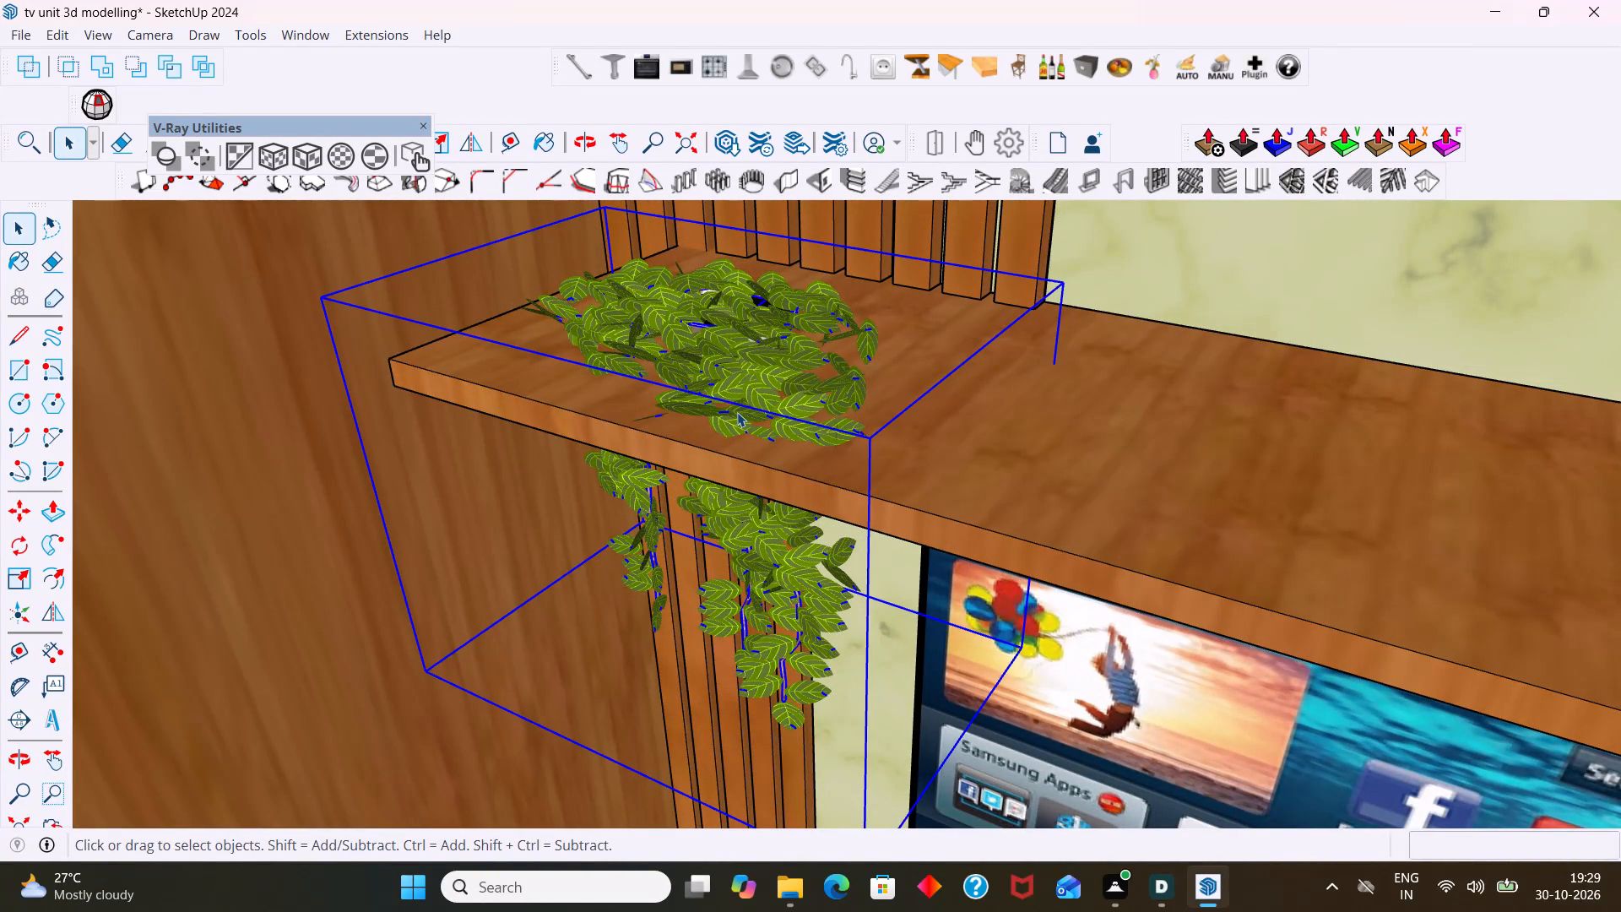
key(s)
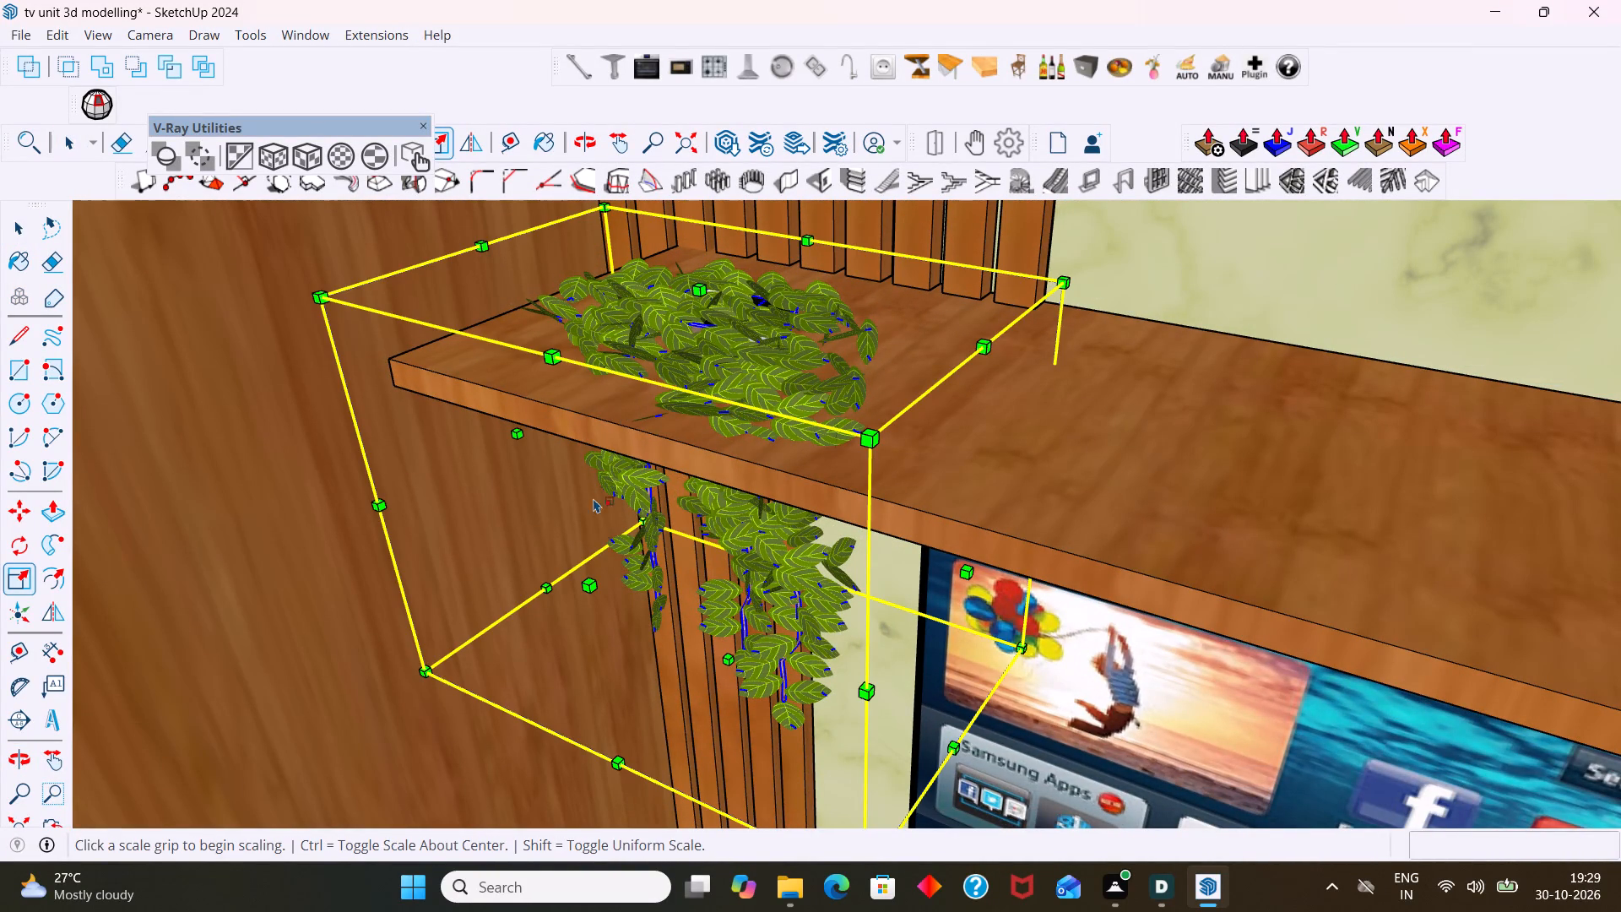
click(596, 588)
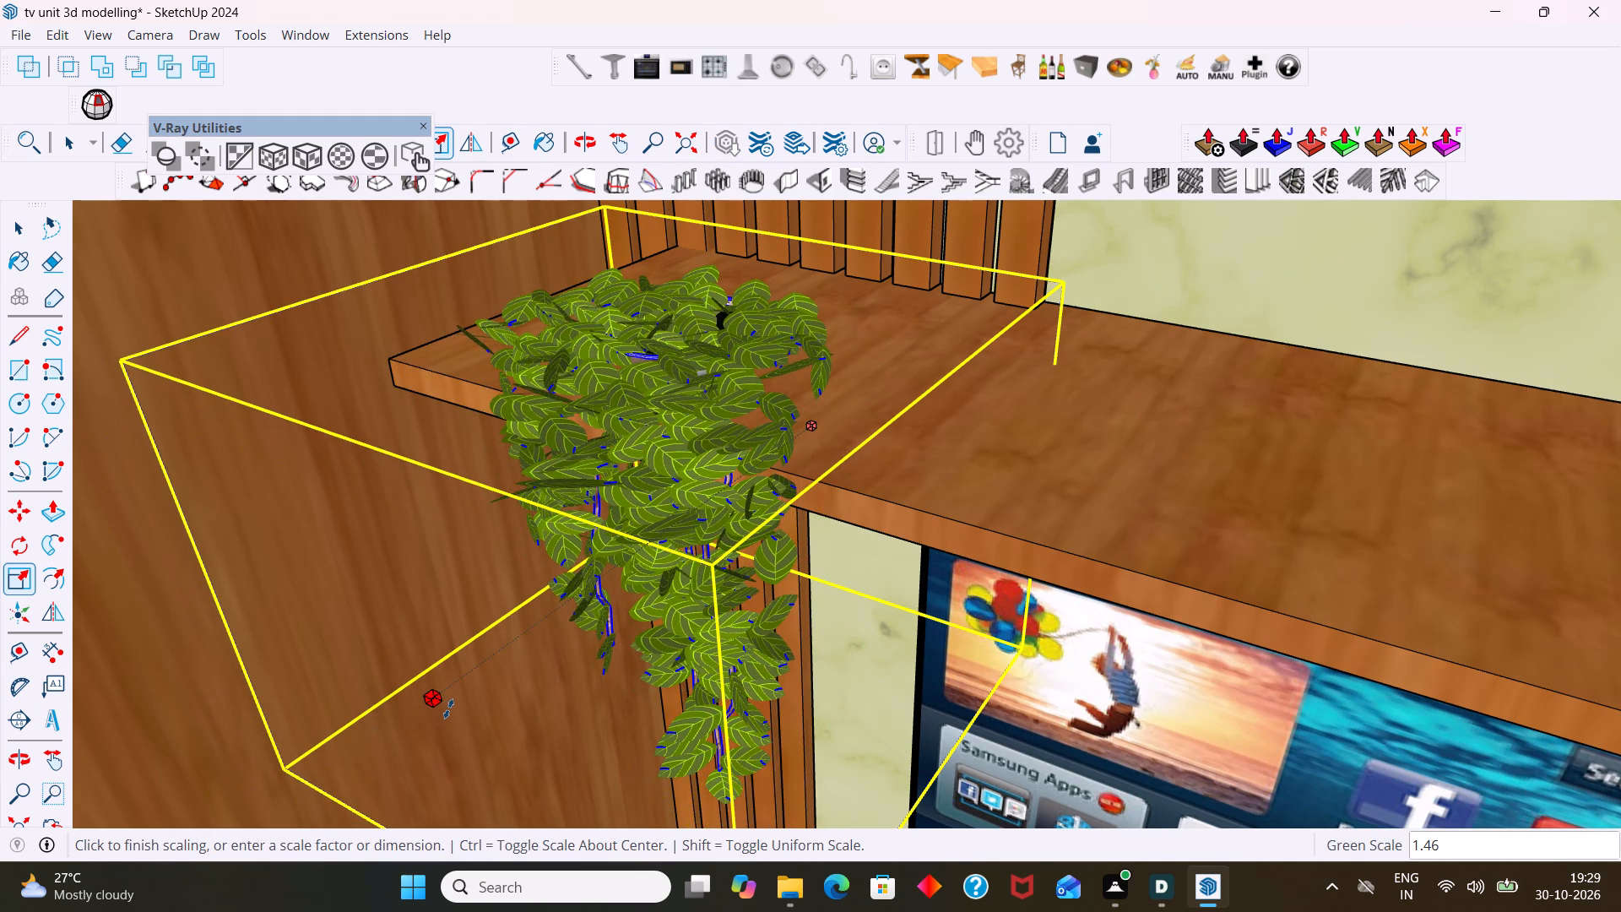
click(448, 708)
key(space)
scroll(458, 689, down, 2)
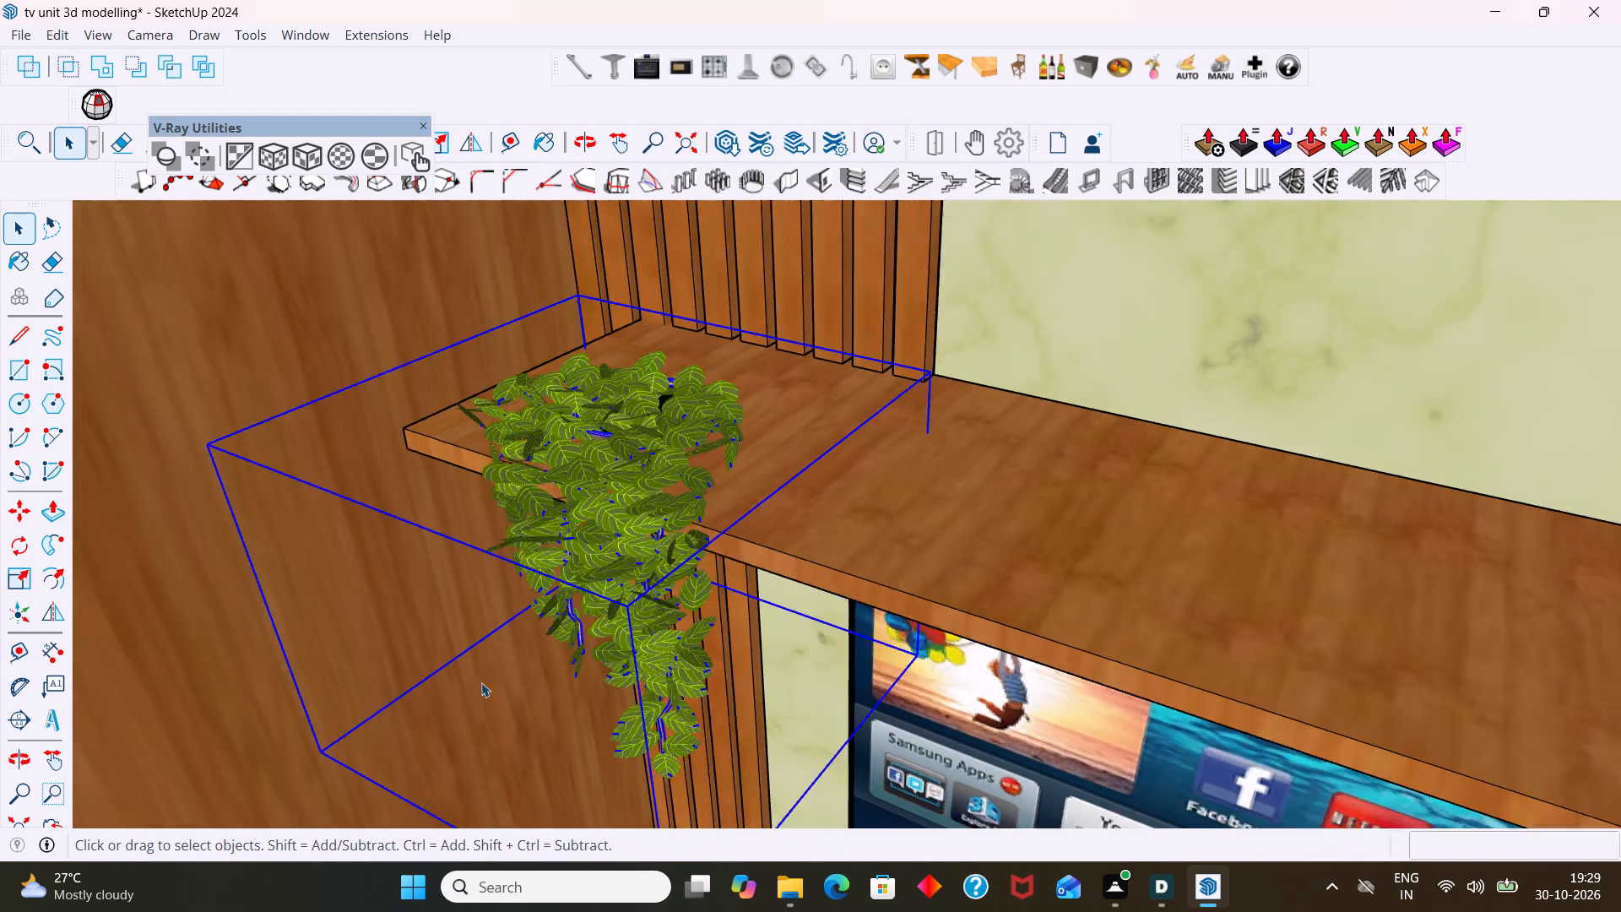
scroll(481, 682, down, 7)
click(1163, 232)
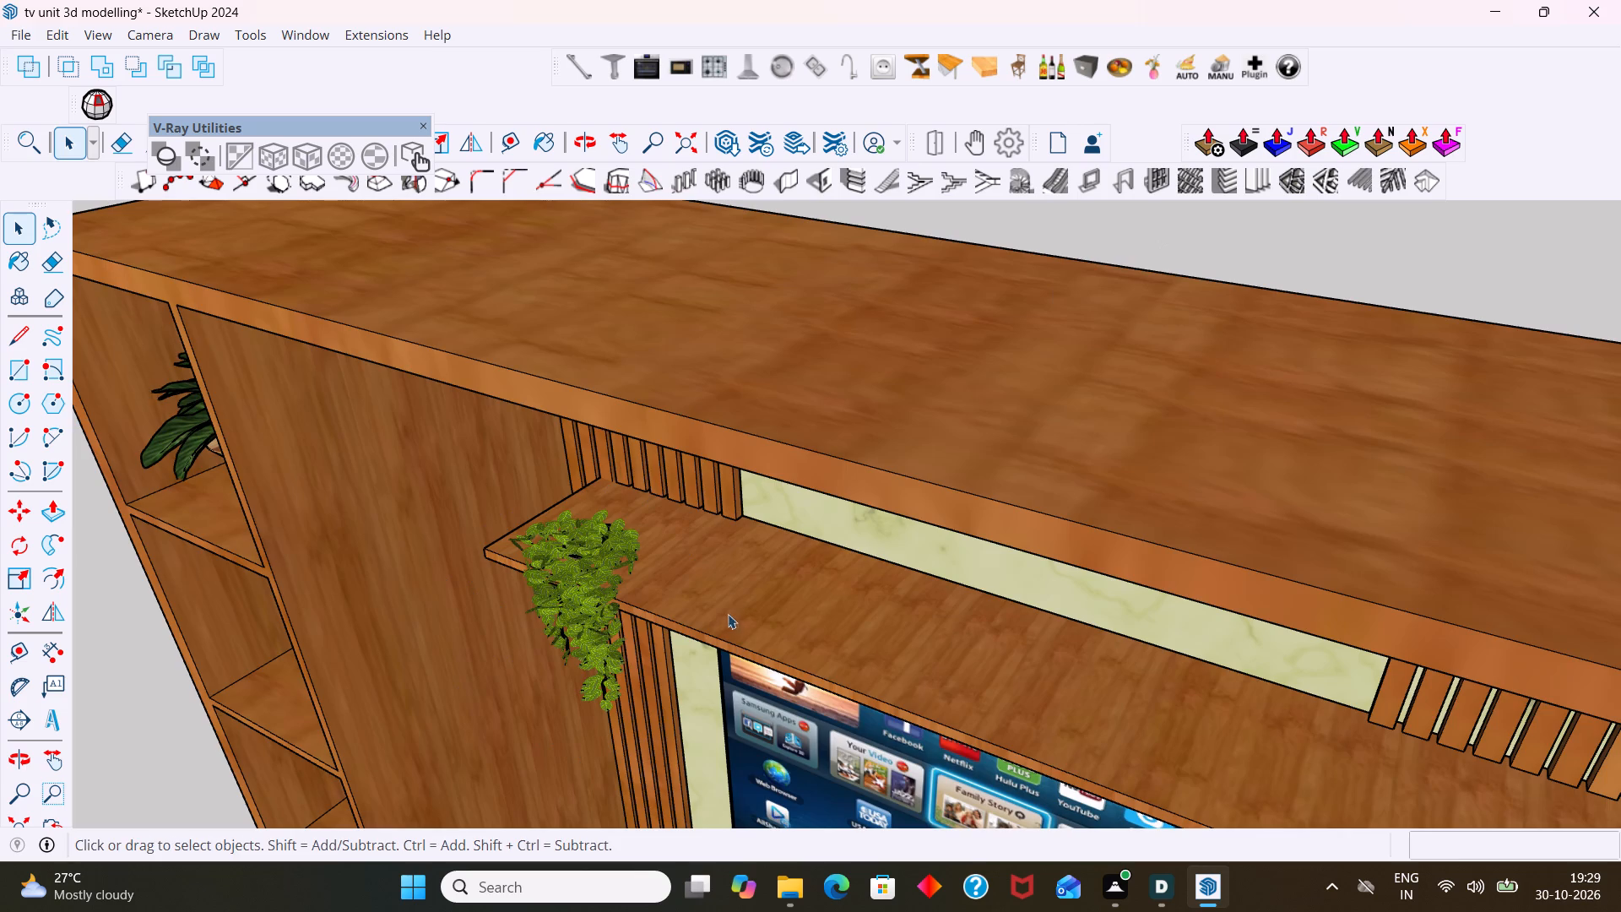
Examine the whole TV unit and the vine on its central shelf from the side, from afar and from the front.
middle_drag(728, 614, 462, 434)
scroll(547, 431, down, 3)
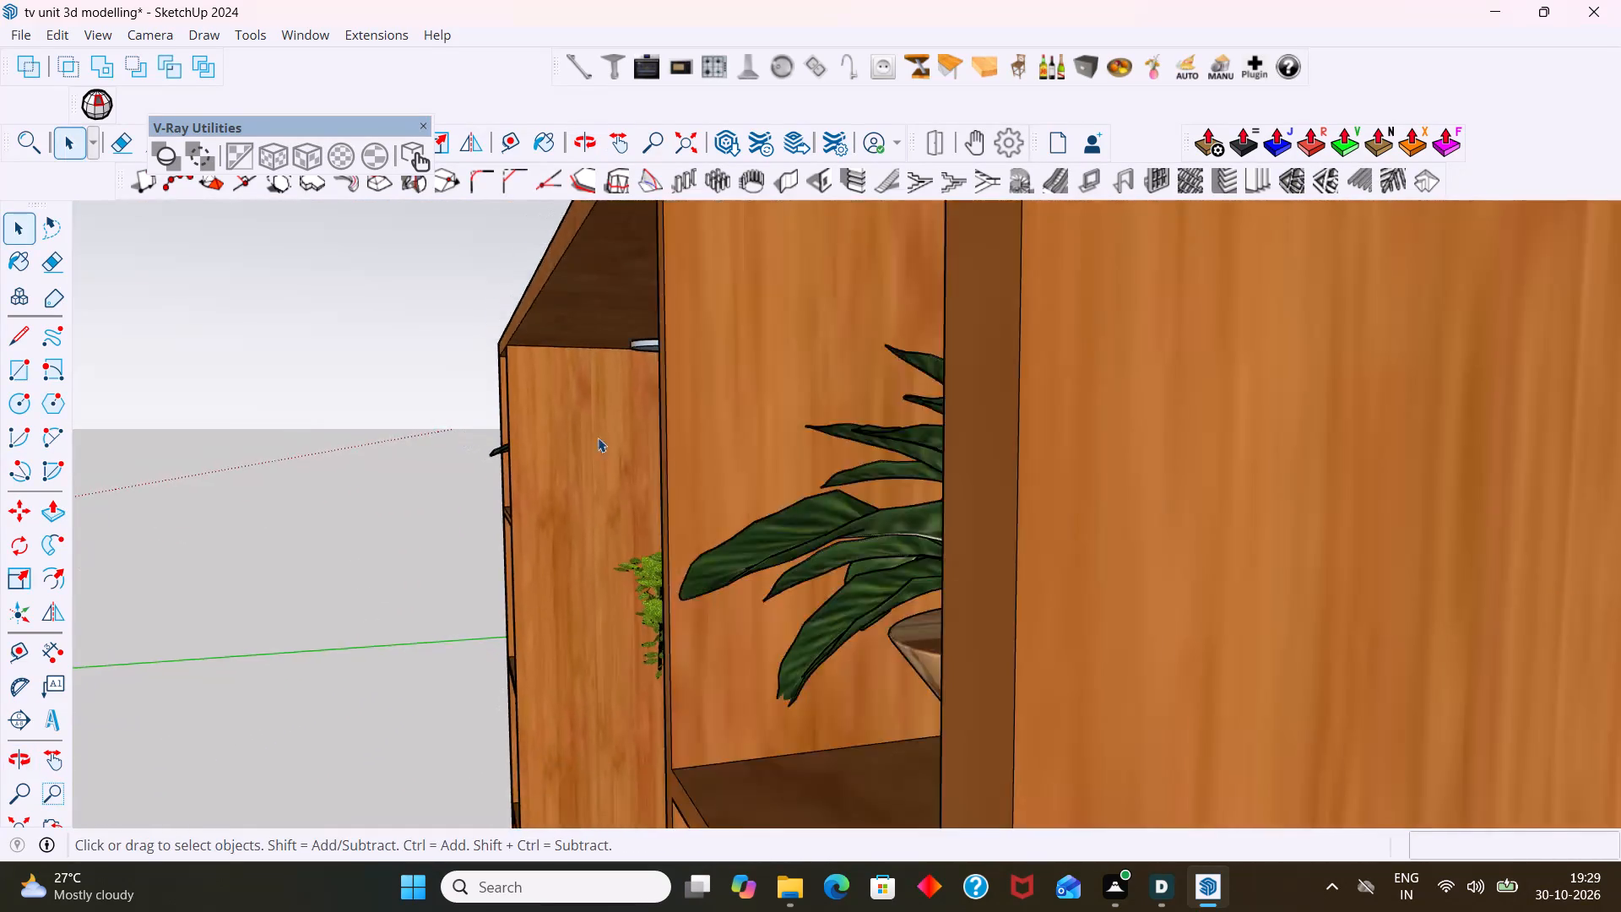
scroll(598, 437, down, 2)
middle_drag(624, 542, 783, 529)
scroll(667, 460, down, 7)
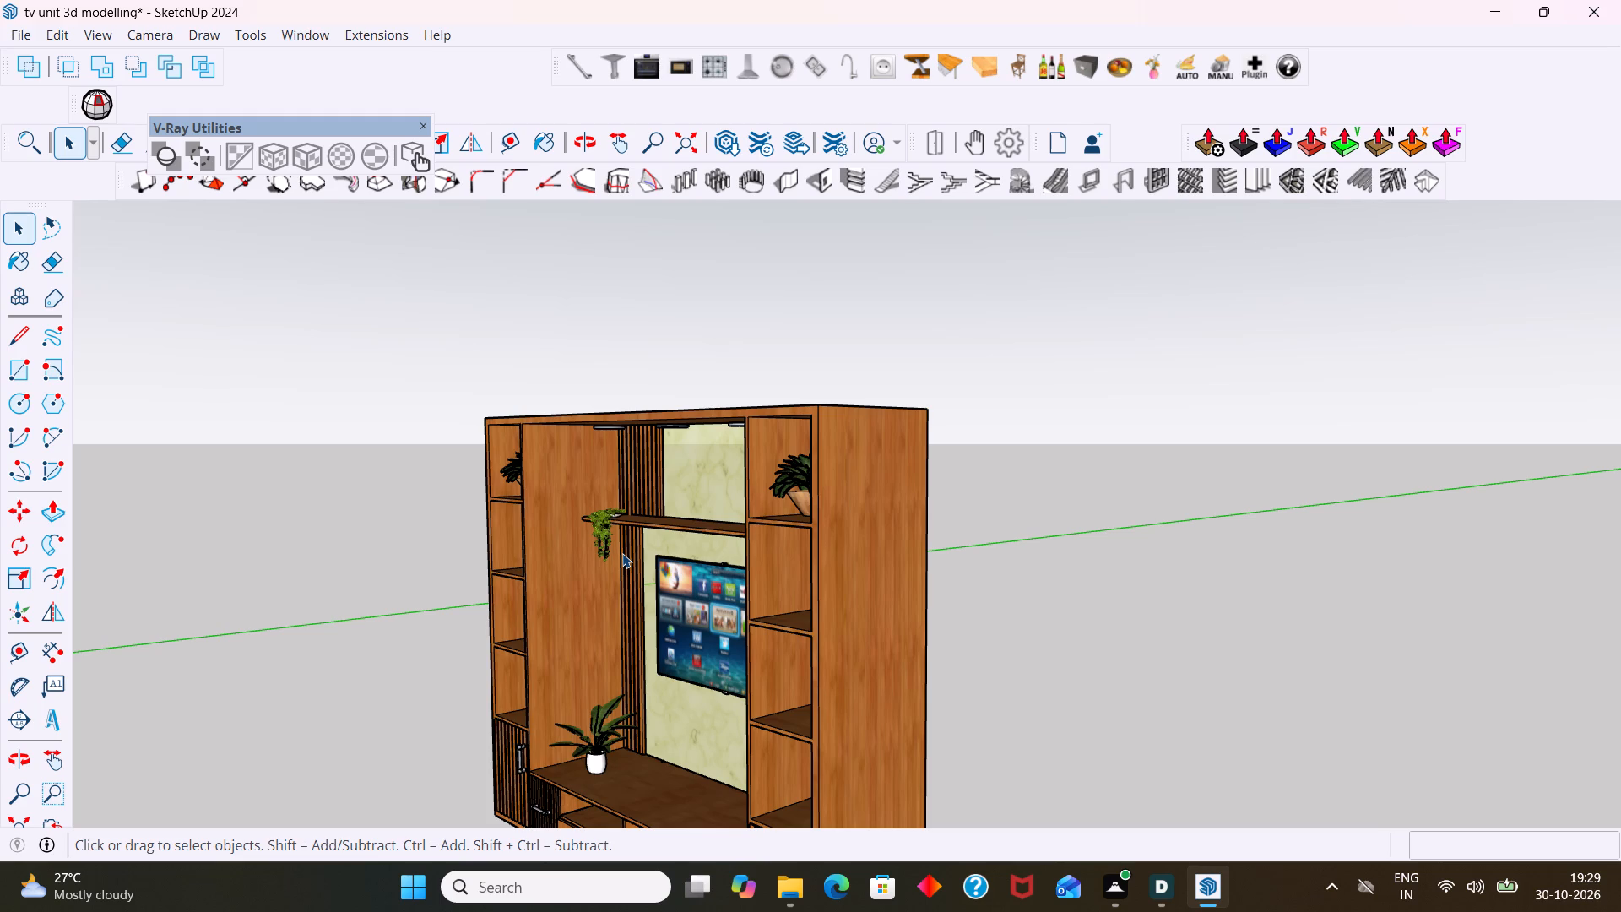
scroll(632, 587, down, 3)
middle_drag(820, 603, 1022, 629)
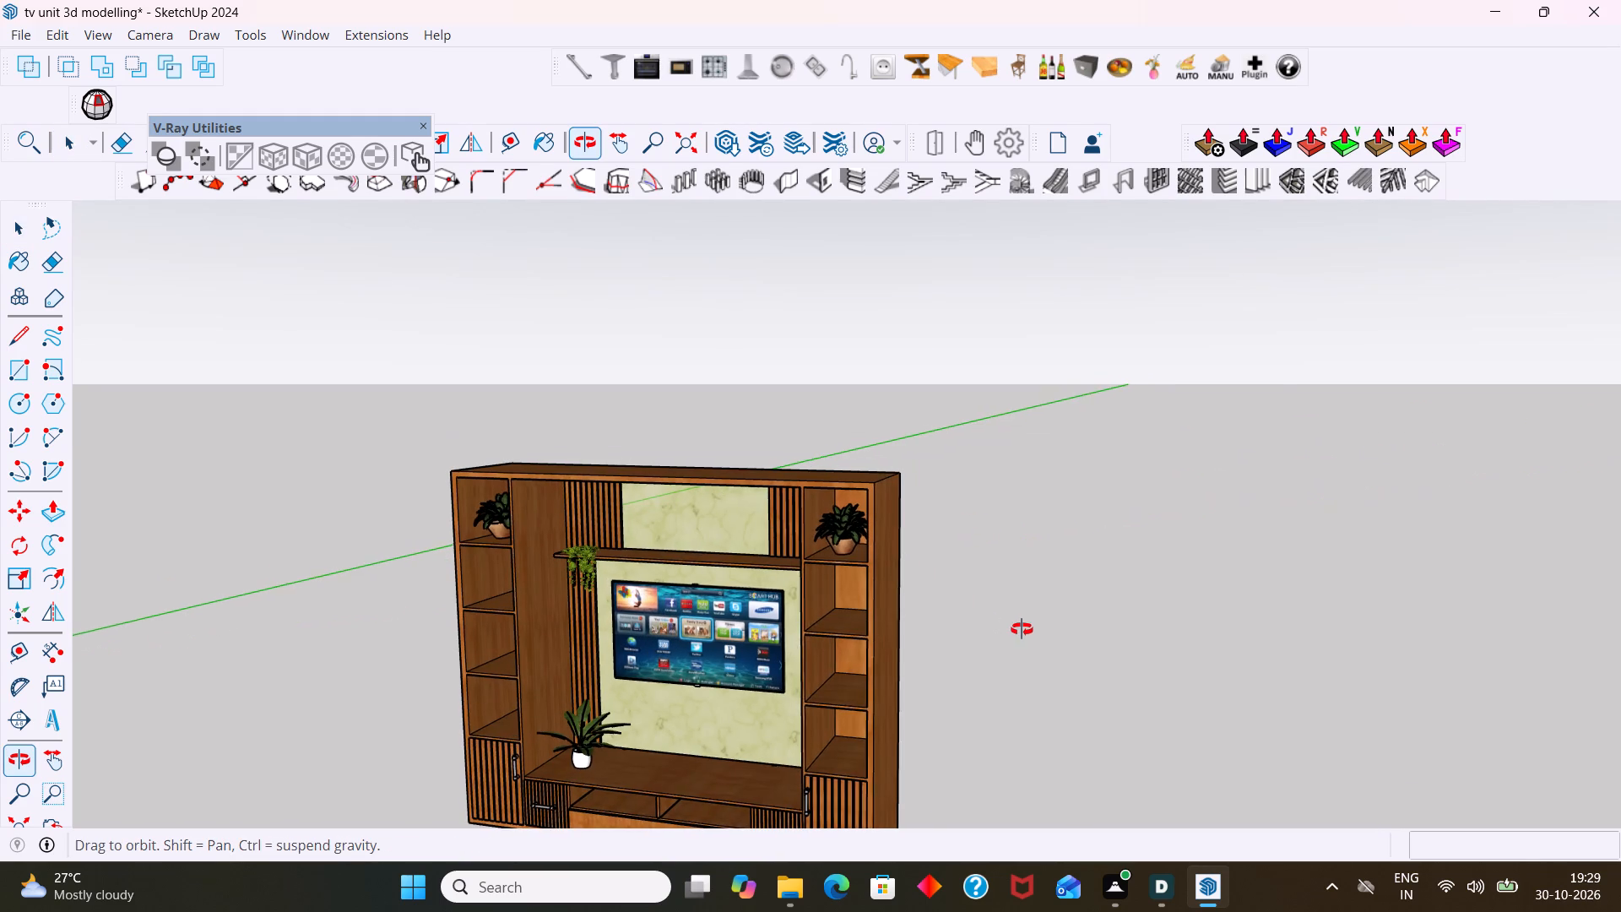
middle_drag(1022, 629, 1027, 632)
scroll(1055, 621, down, 2)
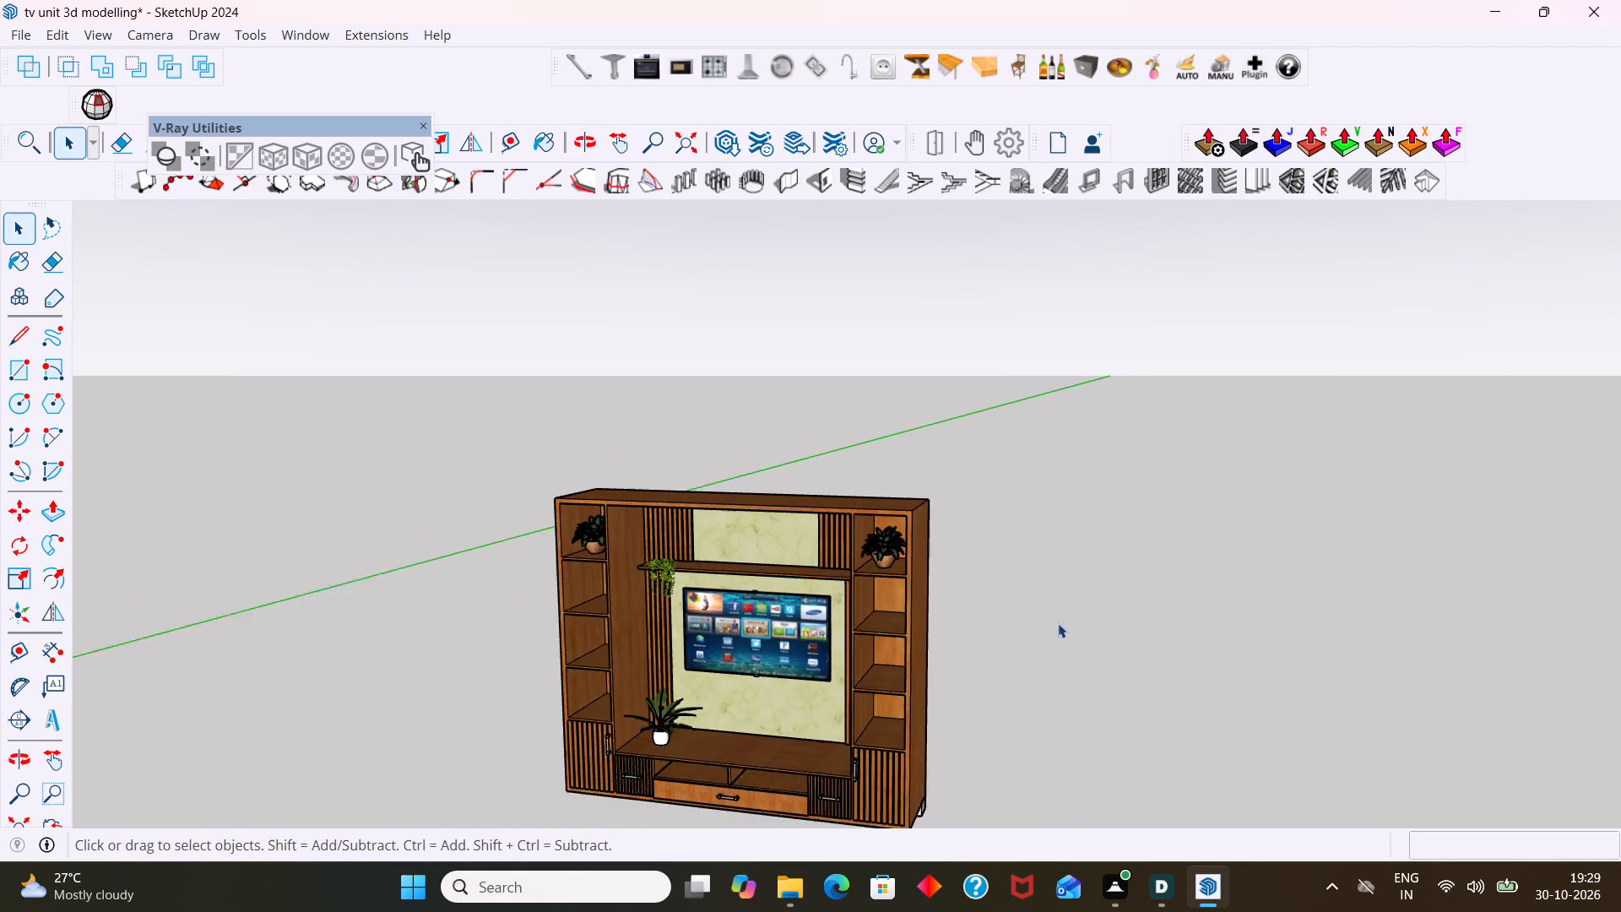
scroll(1058, 623, down, 2)
scroll(672, 614, up, 10)
middle_drag(774, 570, 855, 556)
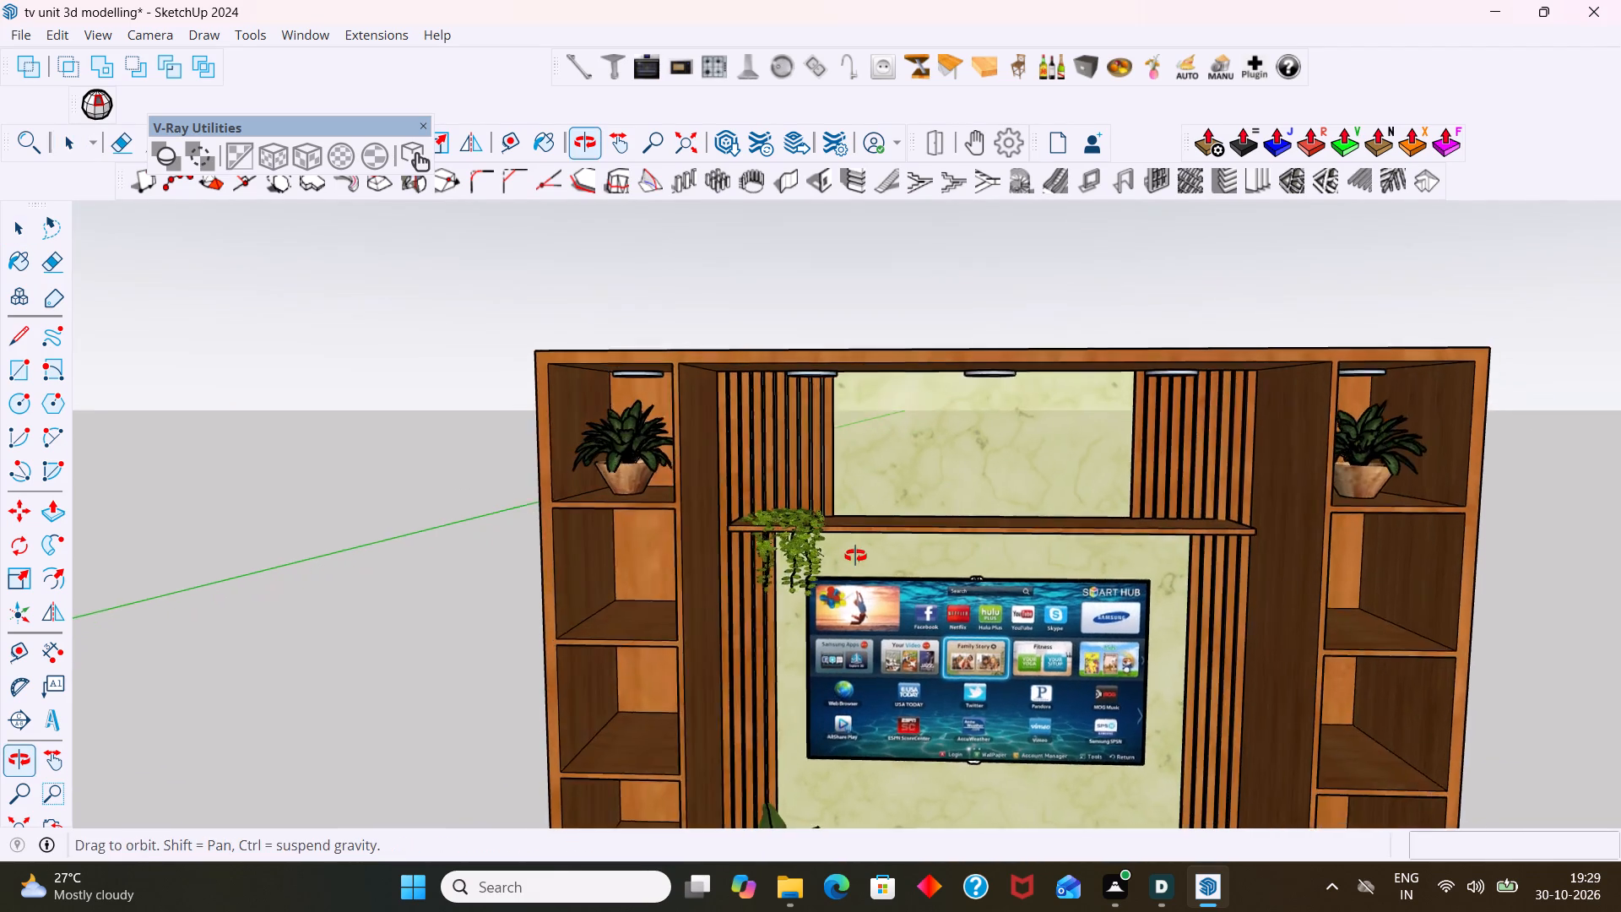
Copy the vine about 1267 mm along the red axis to the opposite end of the shelf above the television, then deselect it.
middle_drag(855, 556, 789, 540)
scroll(863, 553, up, 6)
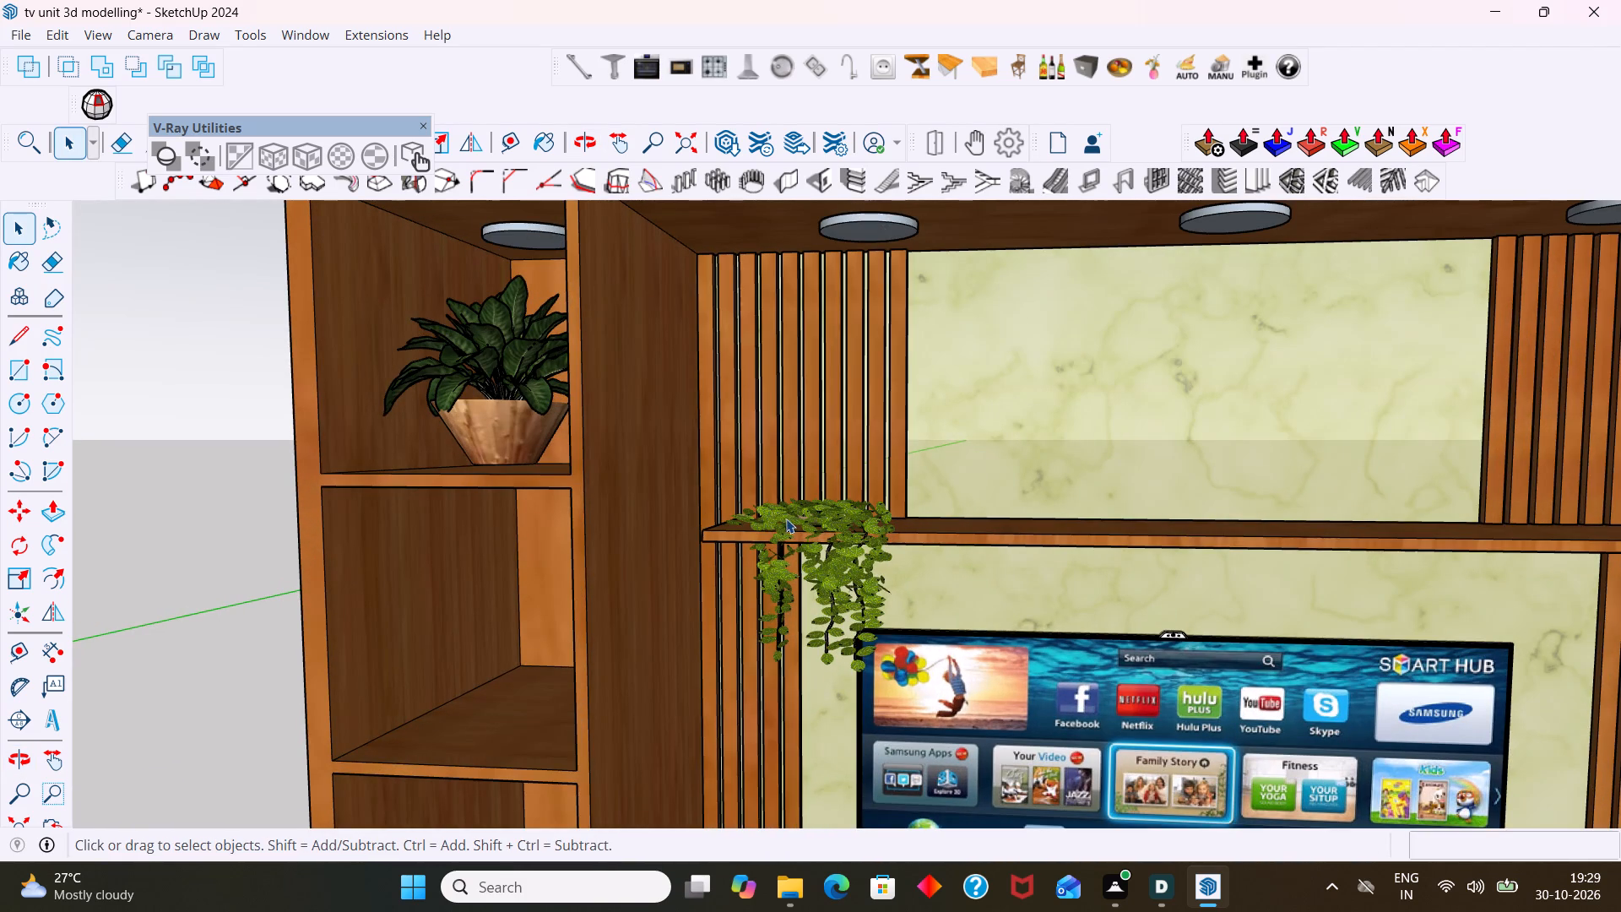
scroll(786, 518, up, 6)
middle_drag(794, 527, 819, 356)
scroll(827, 470, down, 8)
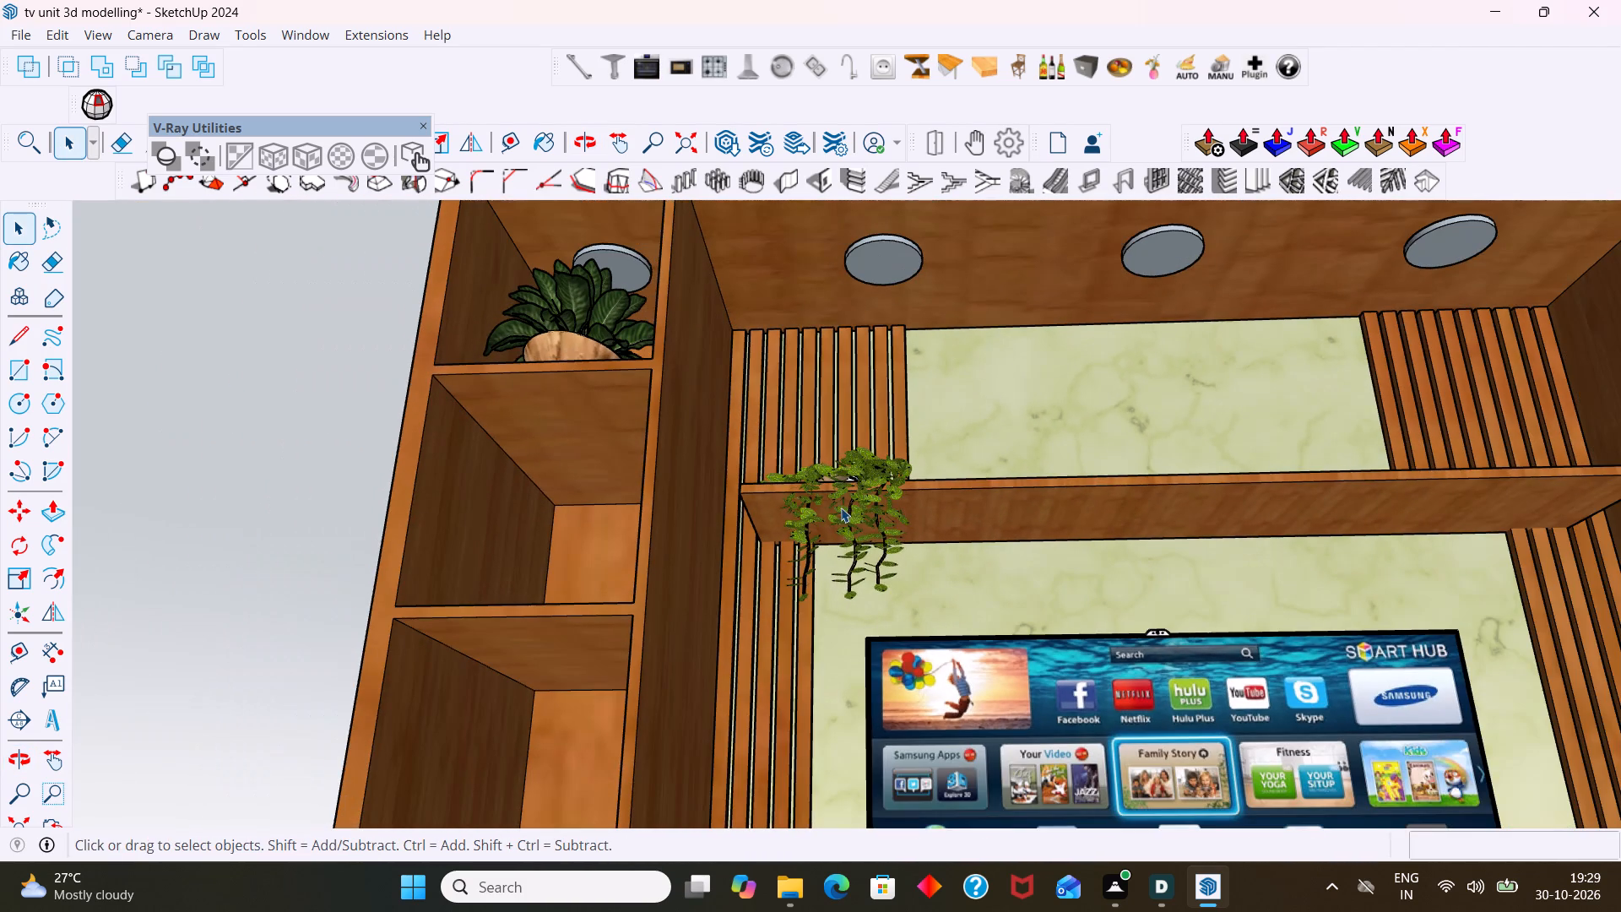
scroll(857, 512, down, 8)
middle_drag(858, 598, 844, 650)
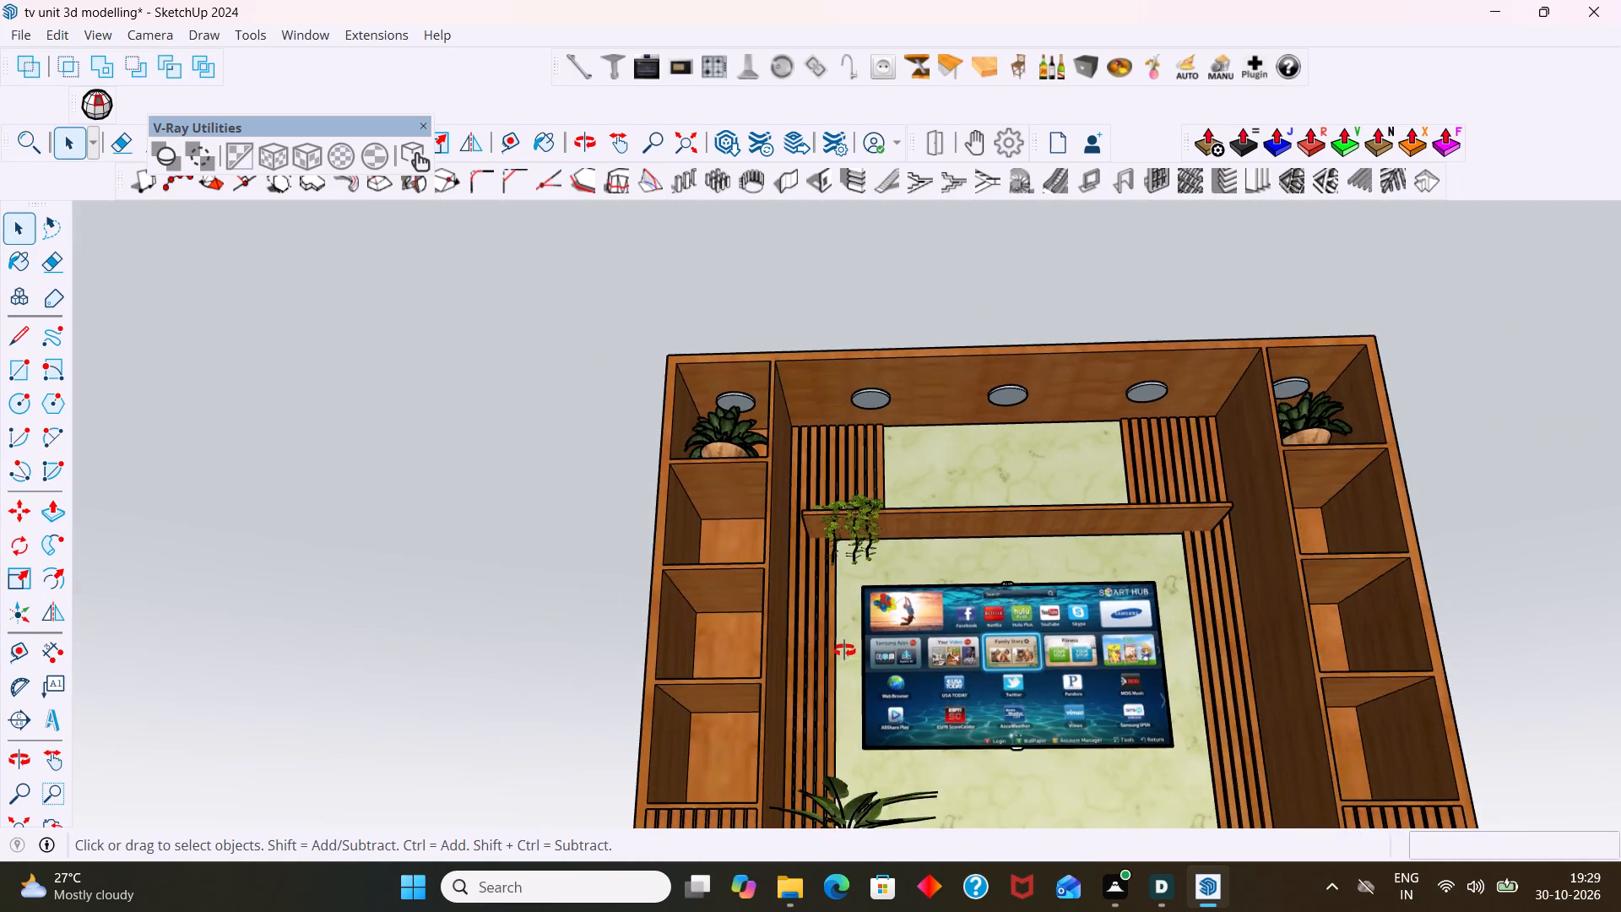
middle_drag(844, 650, 822, 829)
scroll(844, 603, up, 7)
click(878, 410)
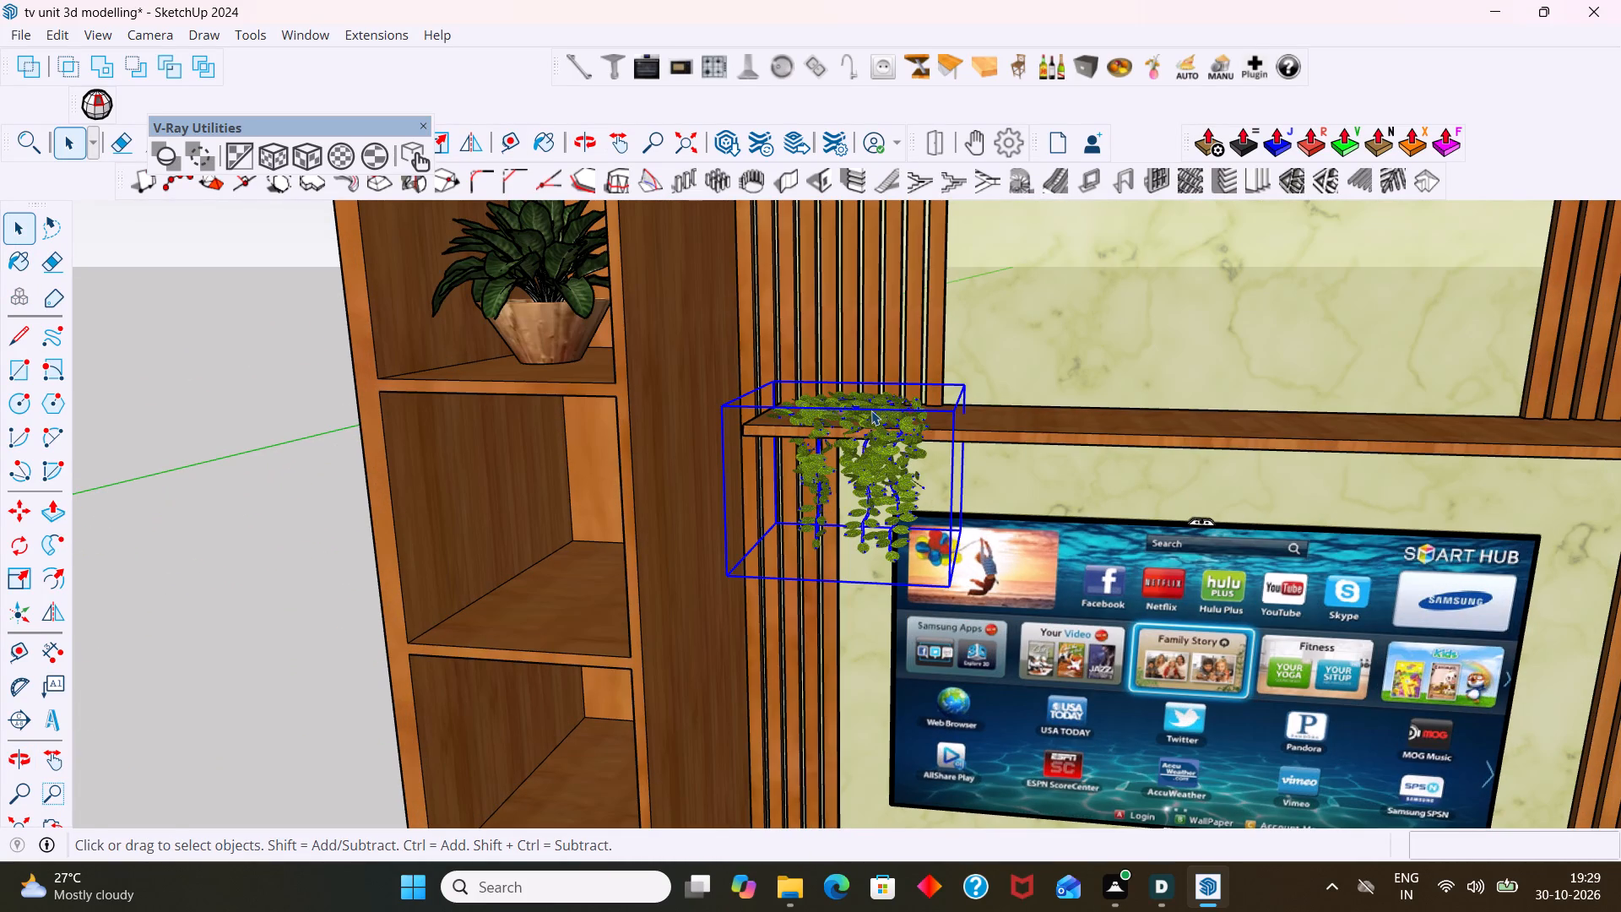
key(m)
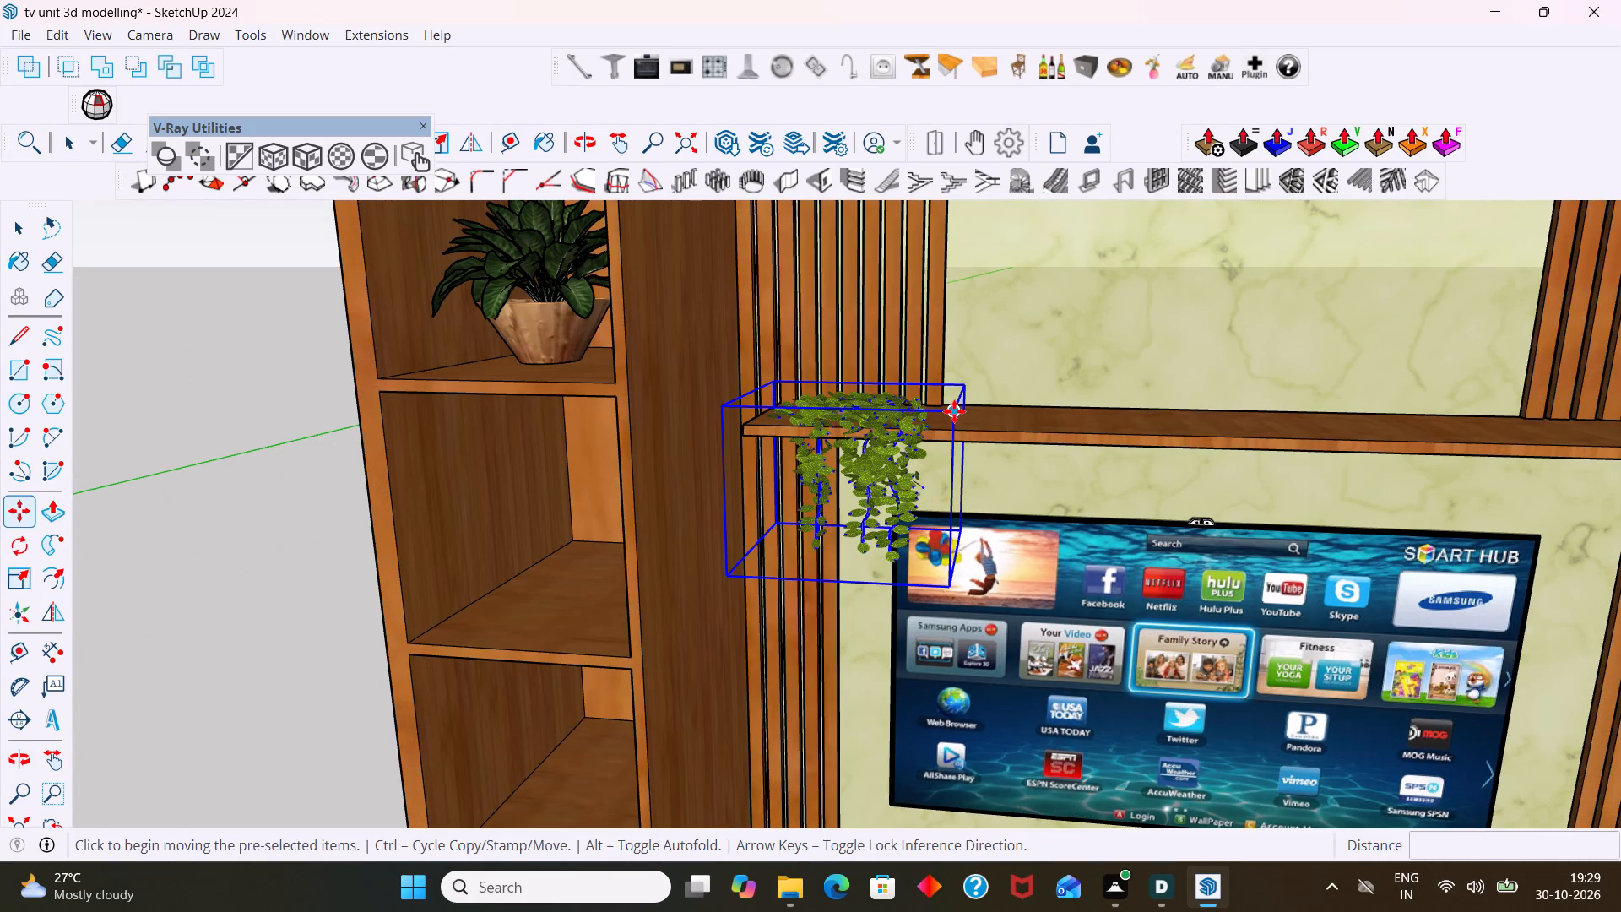
click(954, 411)
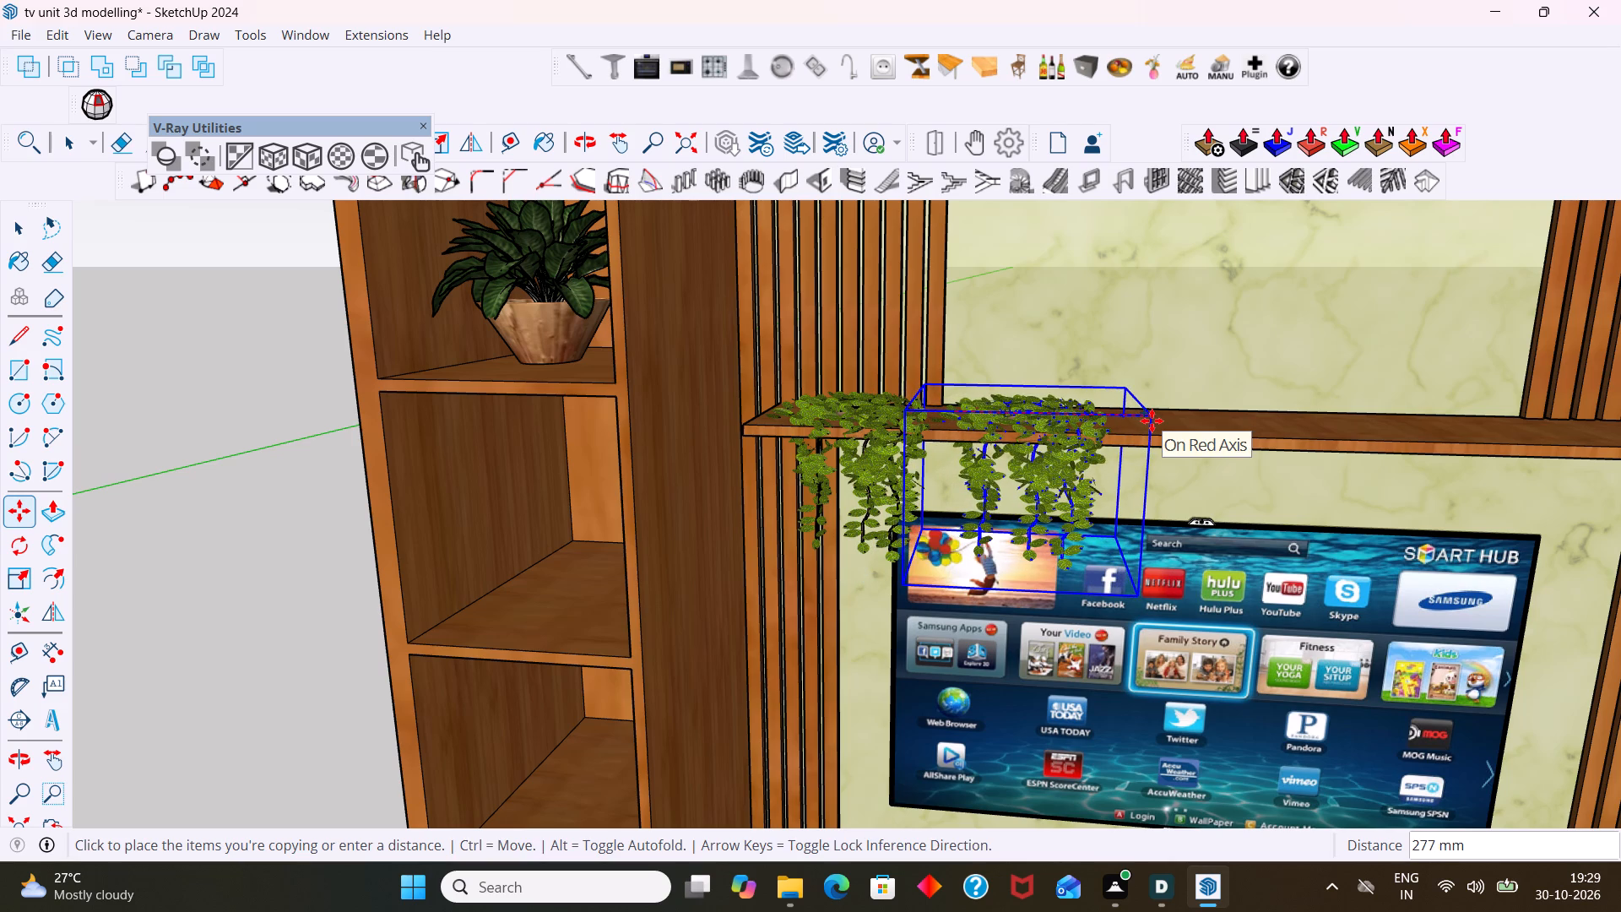
middle_drag(1152, 423, 952, 426)
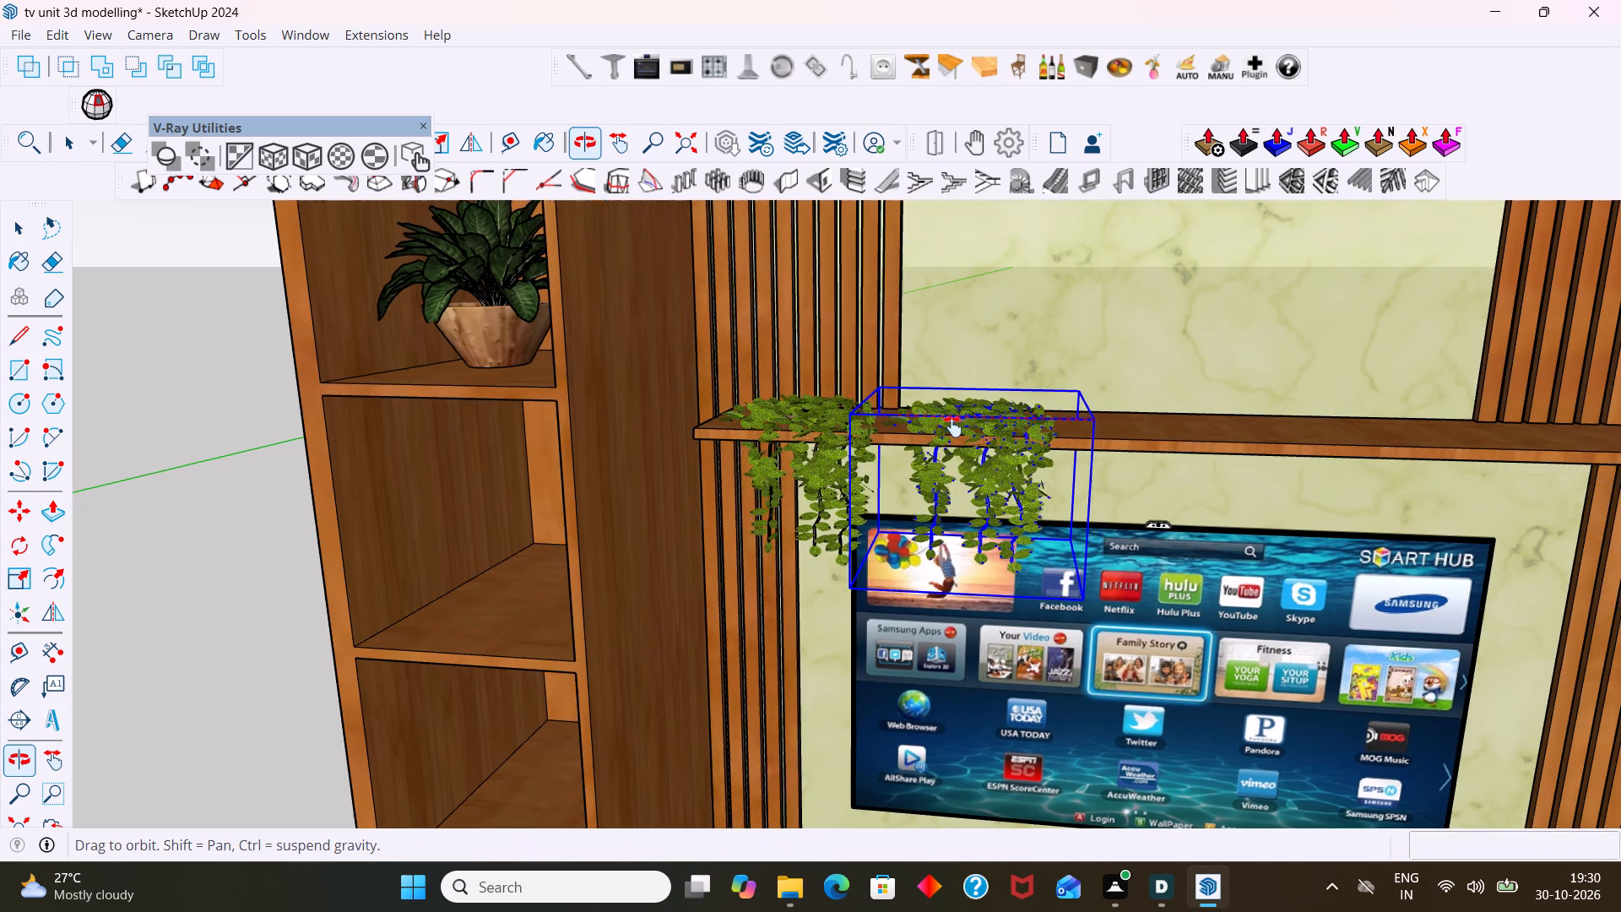
middle_drag(952, 426, 733, 429)
scroll(789, 417, up, 1)
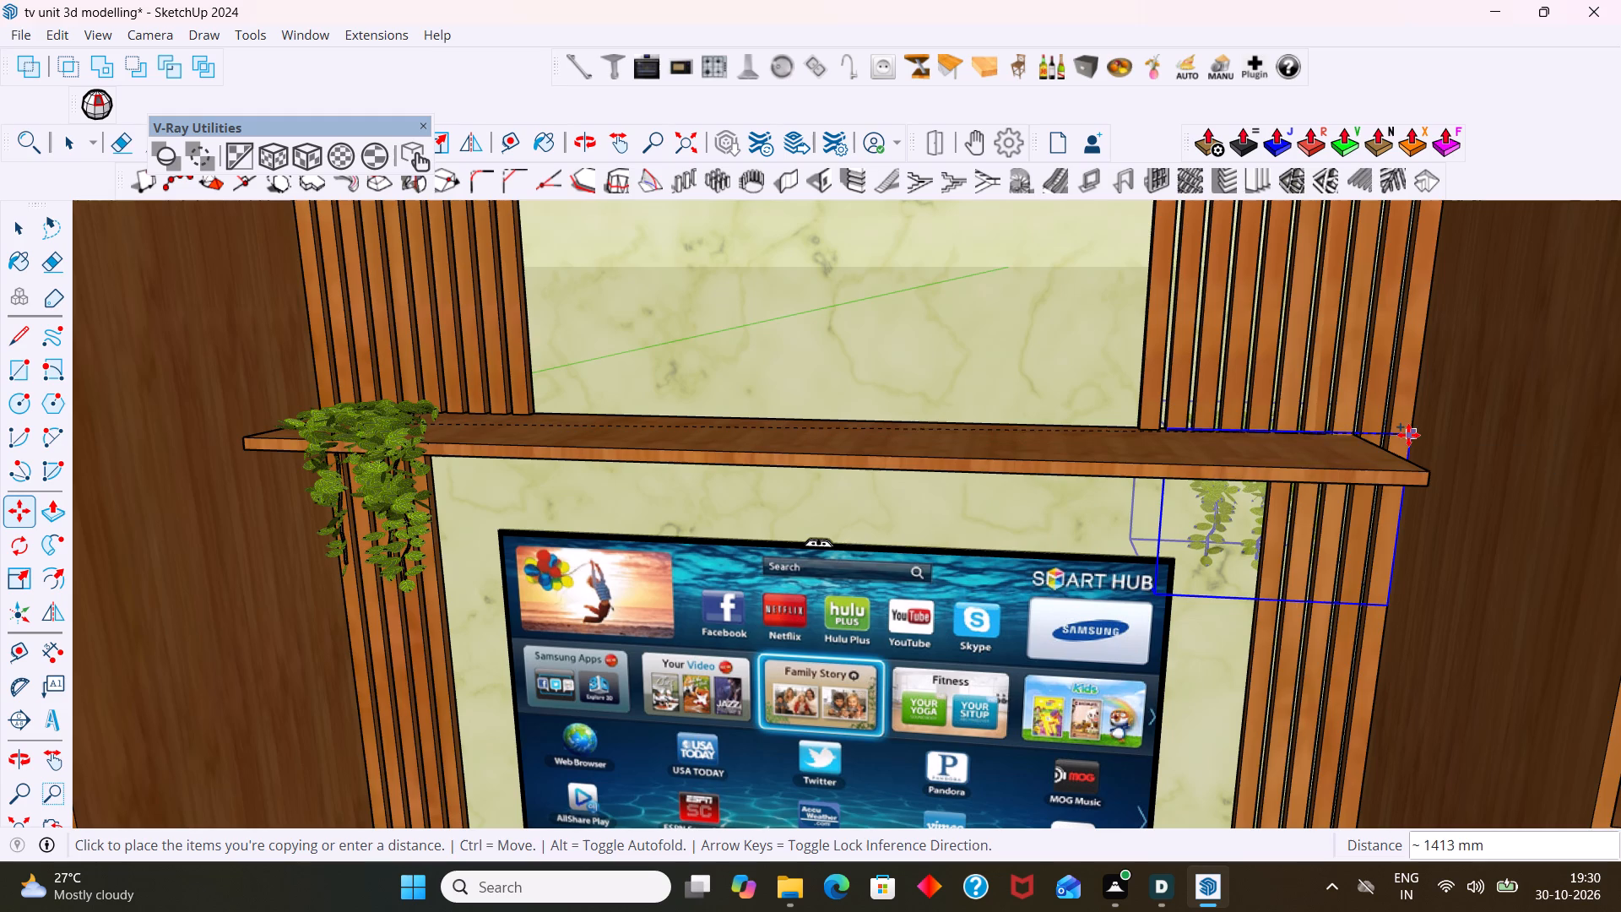
key(Right)
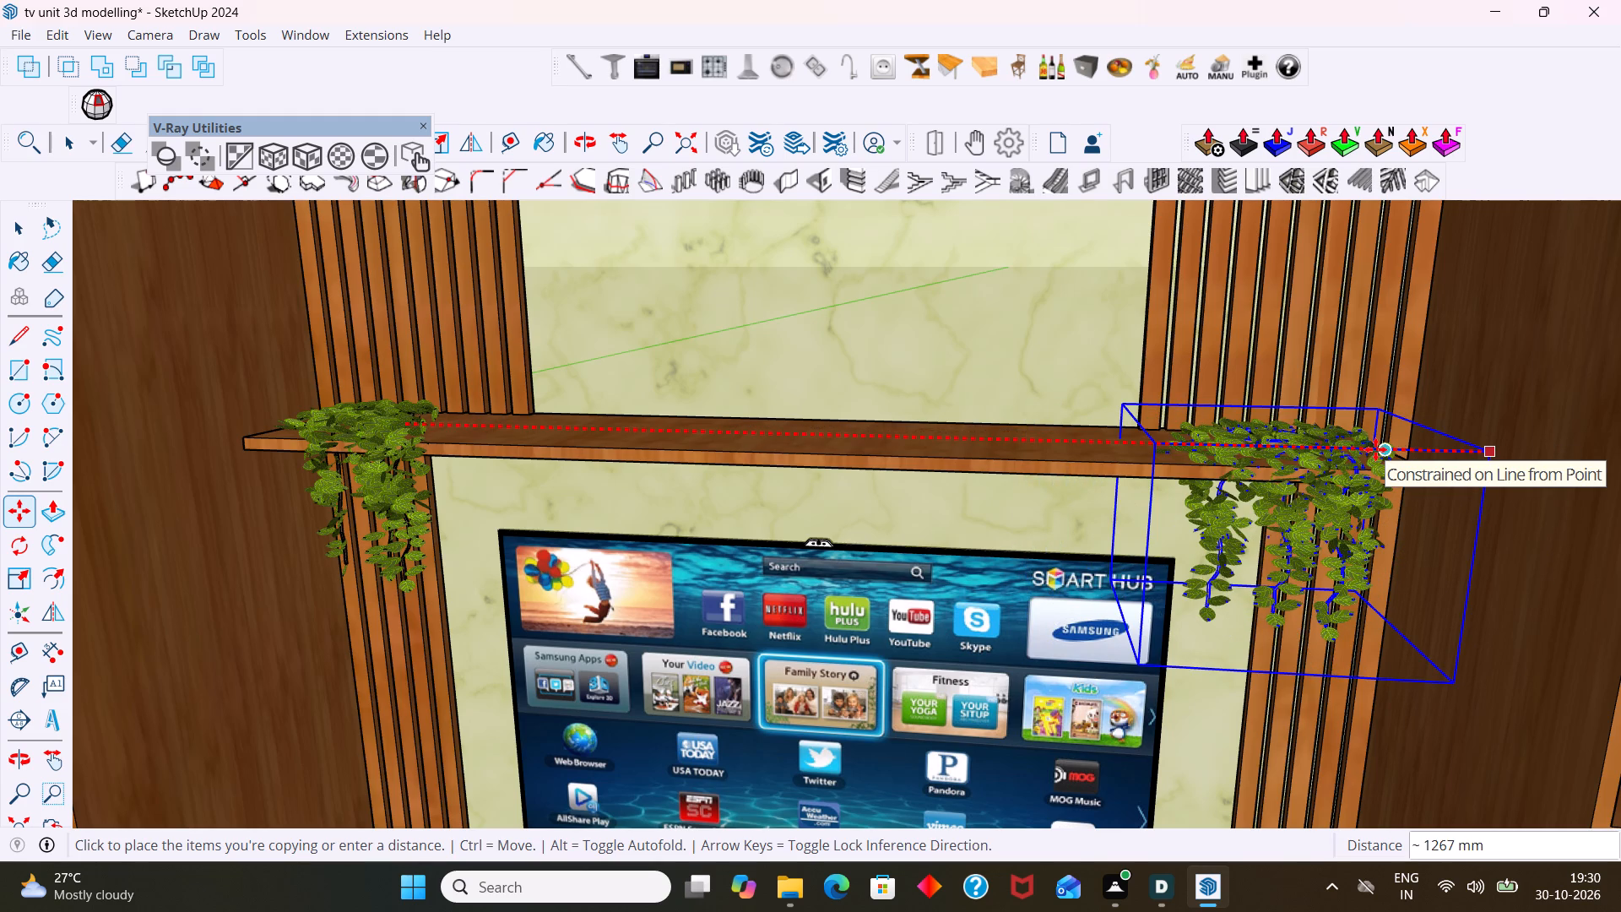
click(1375, 449)
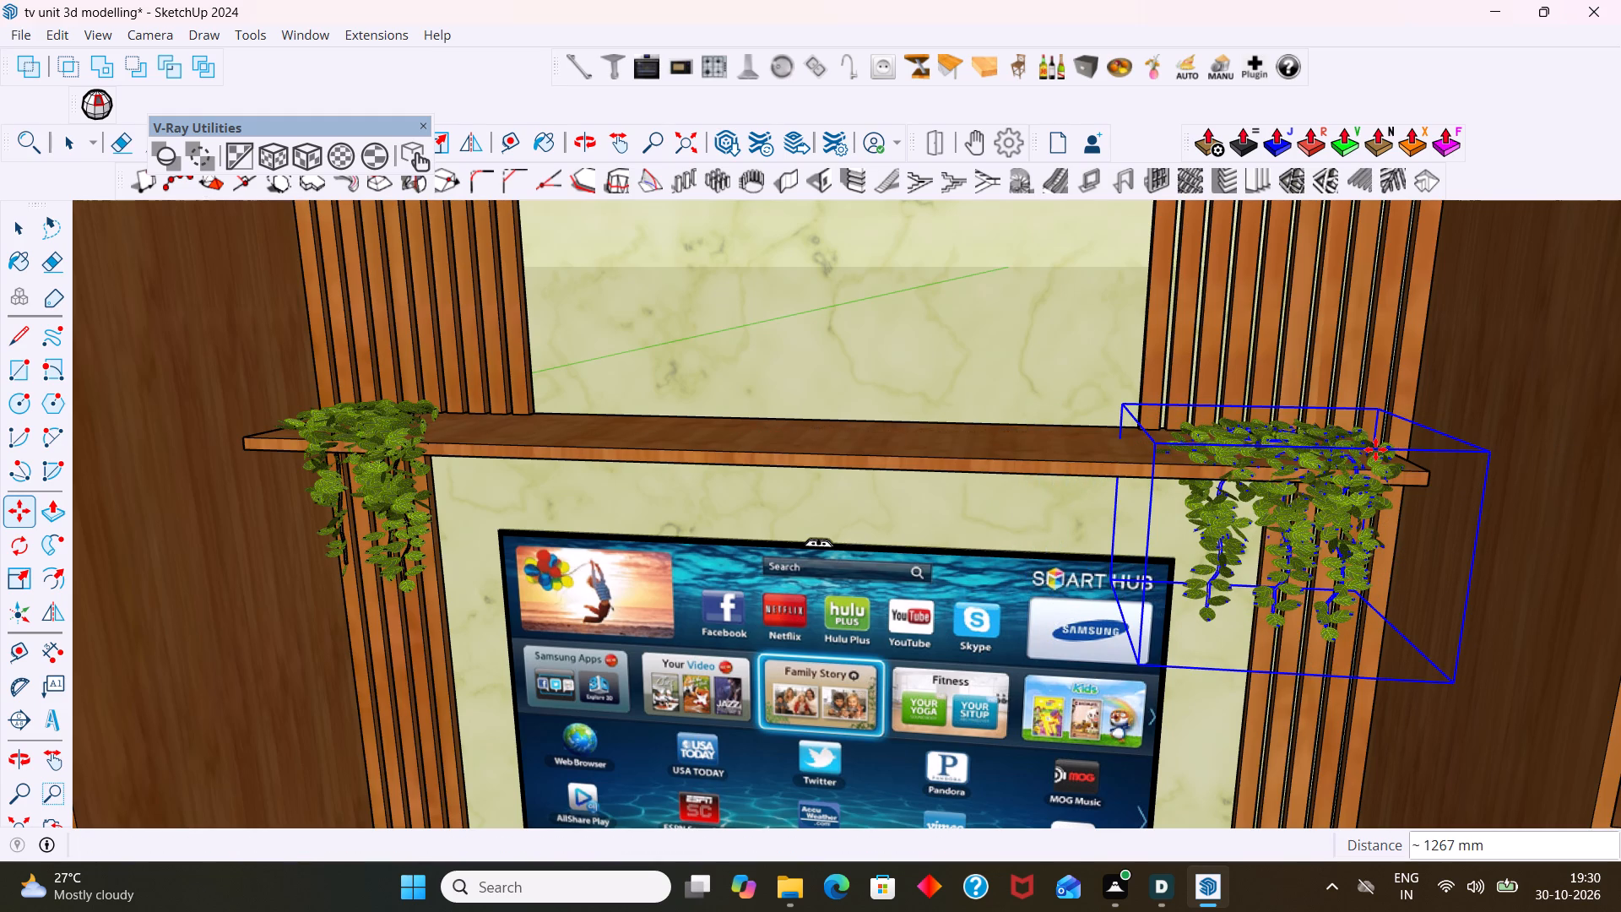
key(space)
scroll(1371, 454, down, 13)
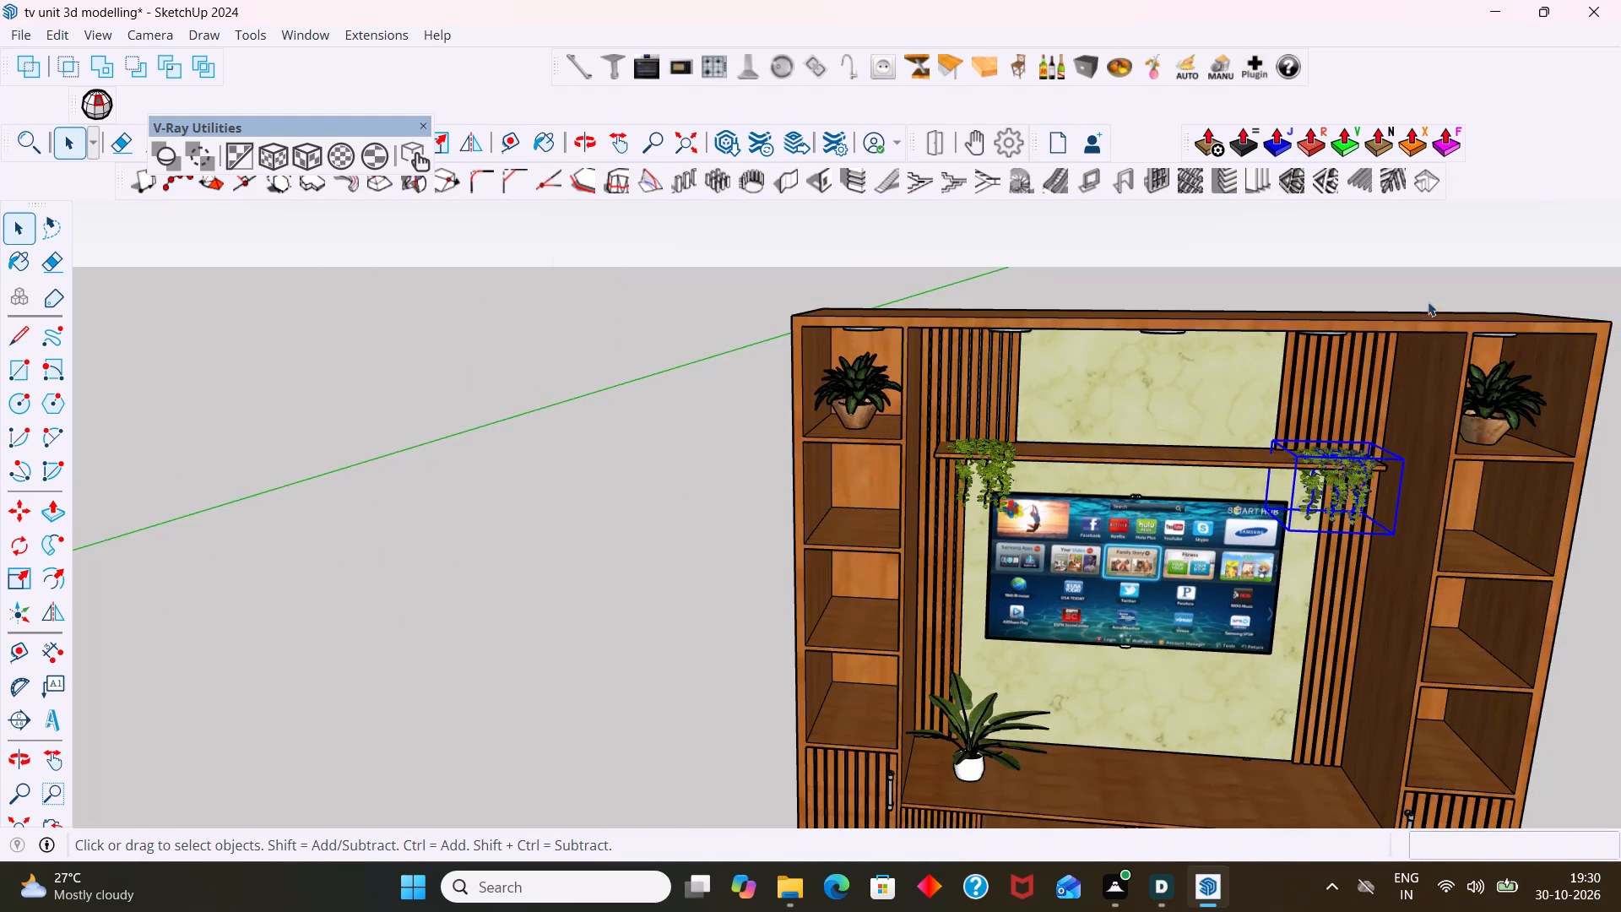
click(1429, 293)
Examine both vines on the central shelf and the whole TV unit from close up, below, above and the front.
scroll(1354, 459, down, 2)
middle_drag(1332, 505, 1336, 445)
scroll(1336, 452, up, 11)
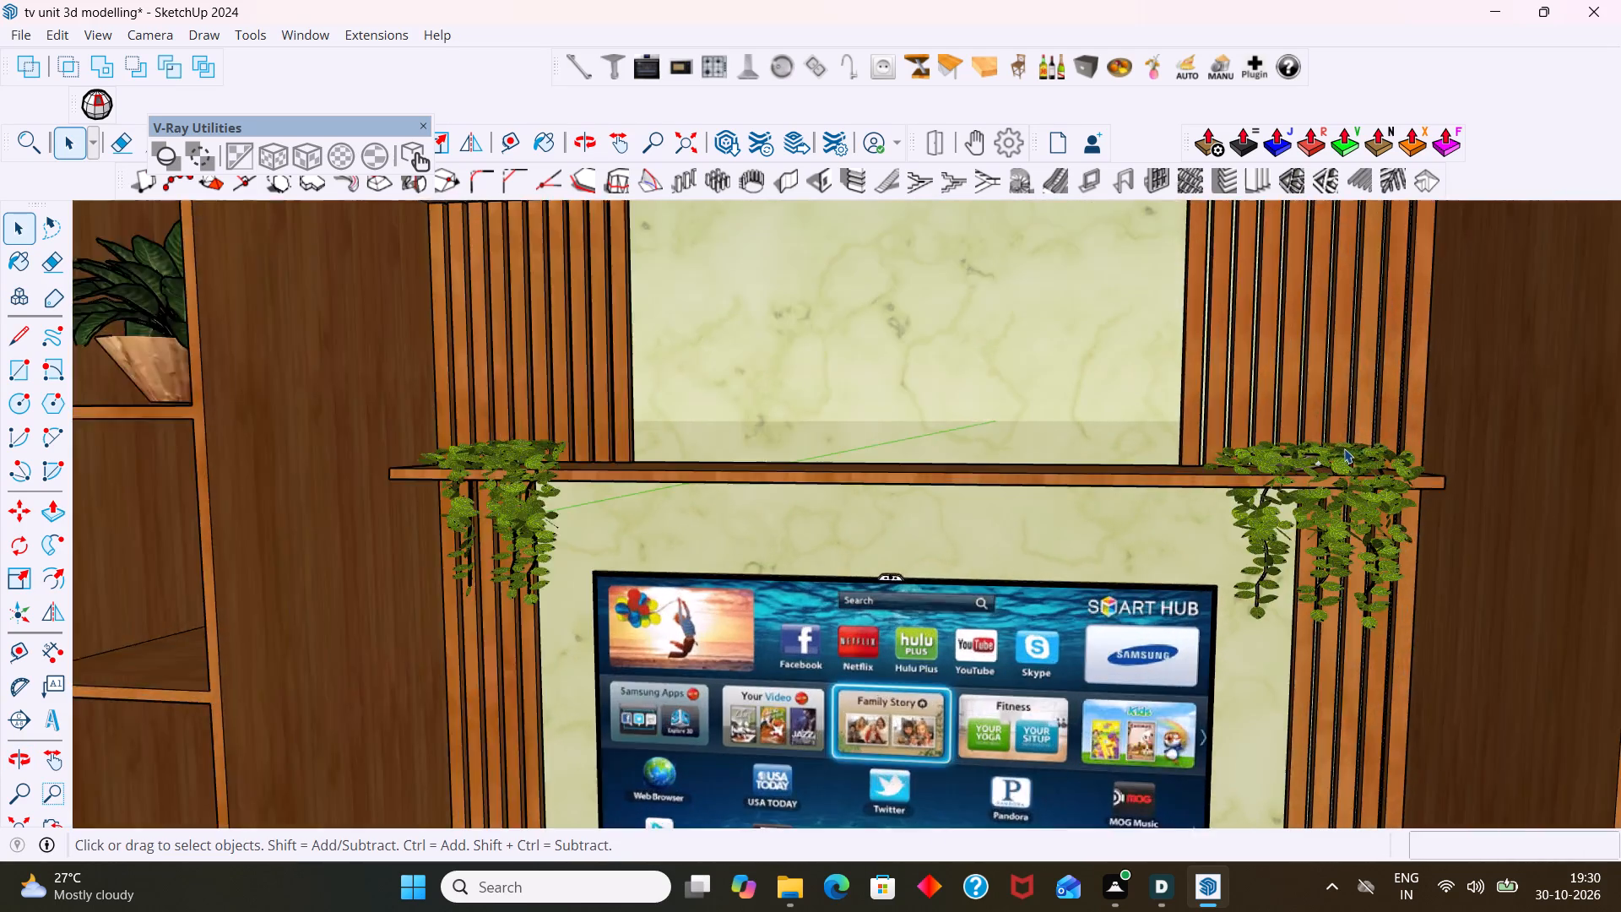
scroll(1344, 448, up, 16)
middle_drag(1320, 478, 1212, 509)
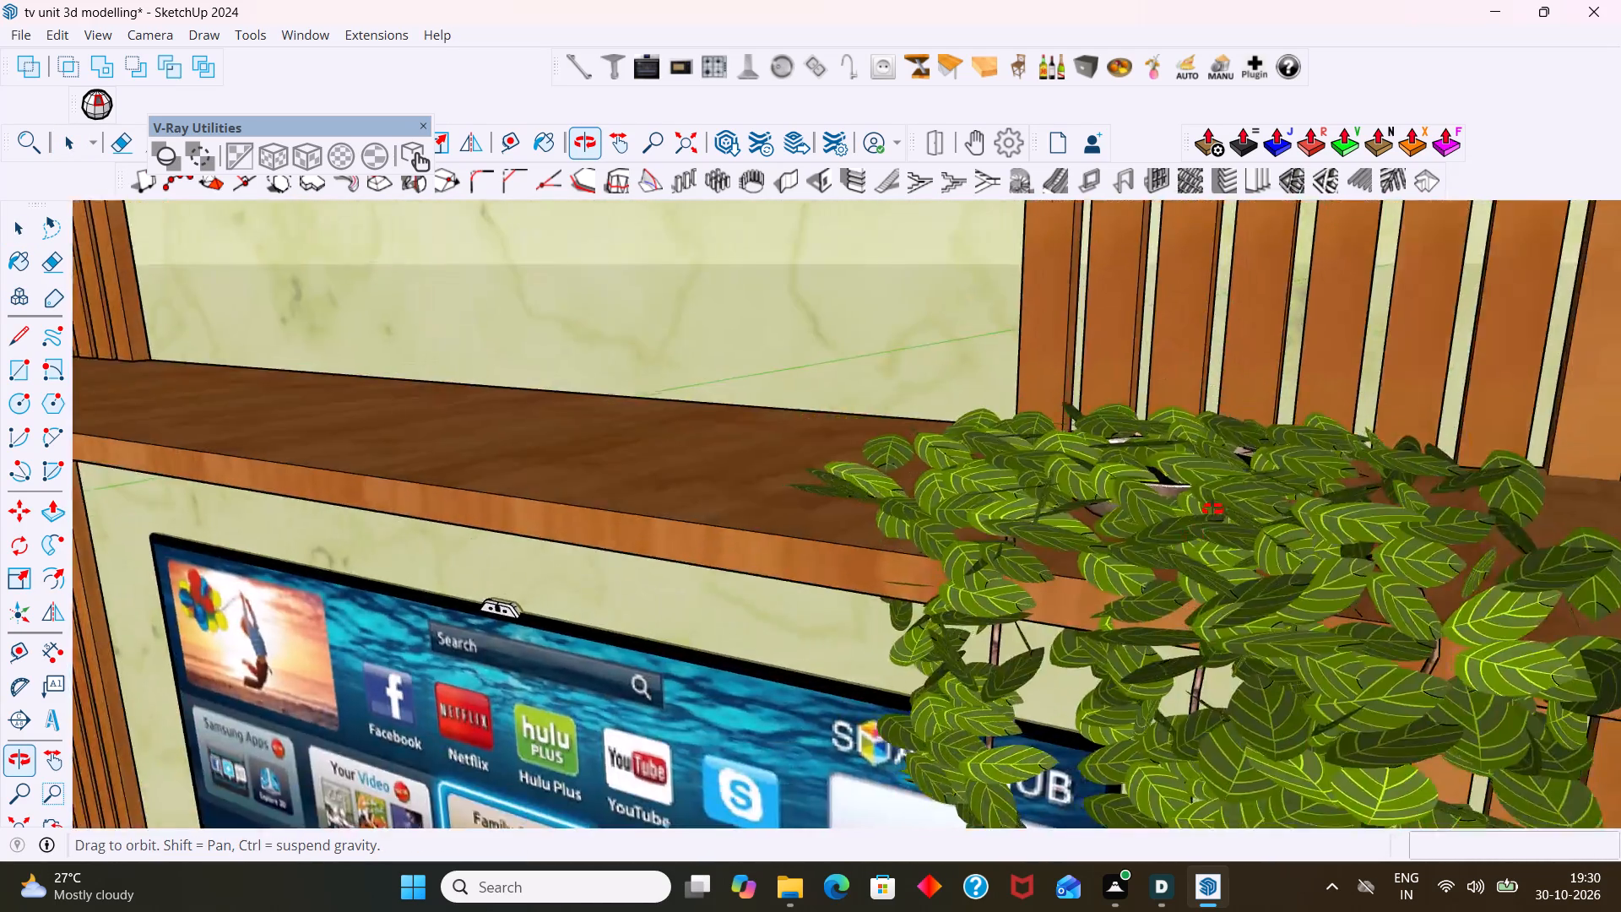
middle_drag(1212, 509, 1174, 399)
scroll(1159, 389, up, 1)
scroll(1197, 421, down, 14)
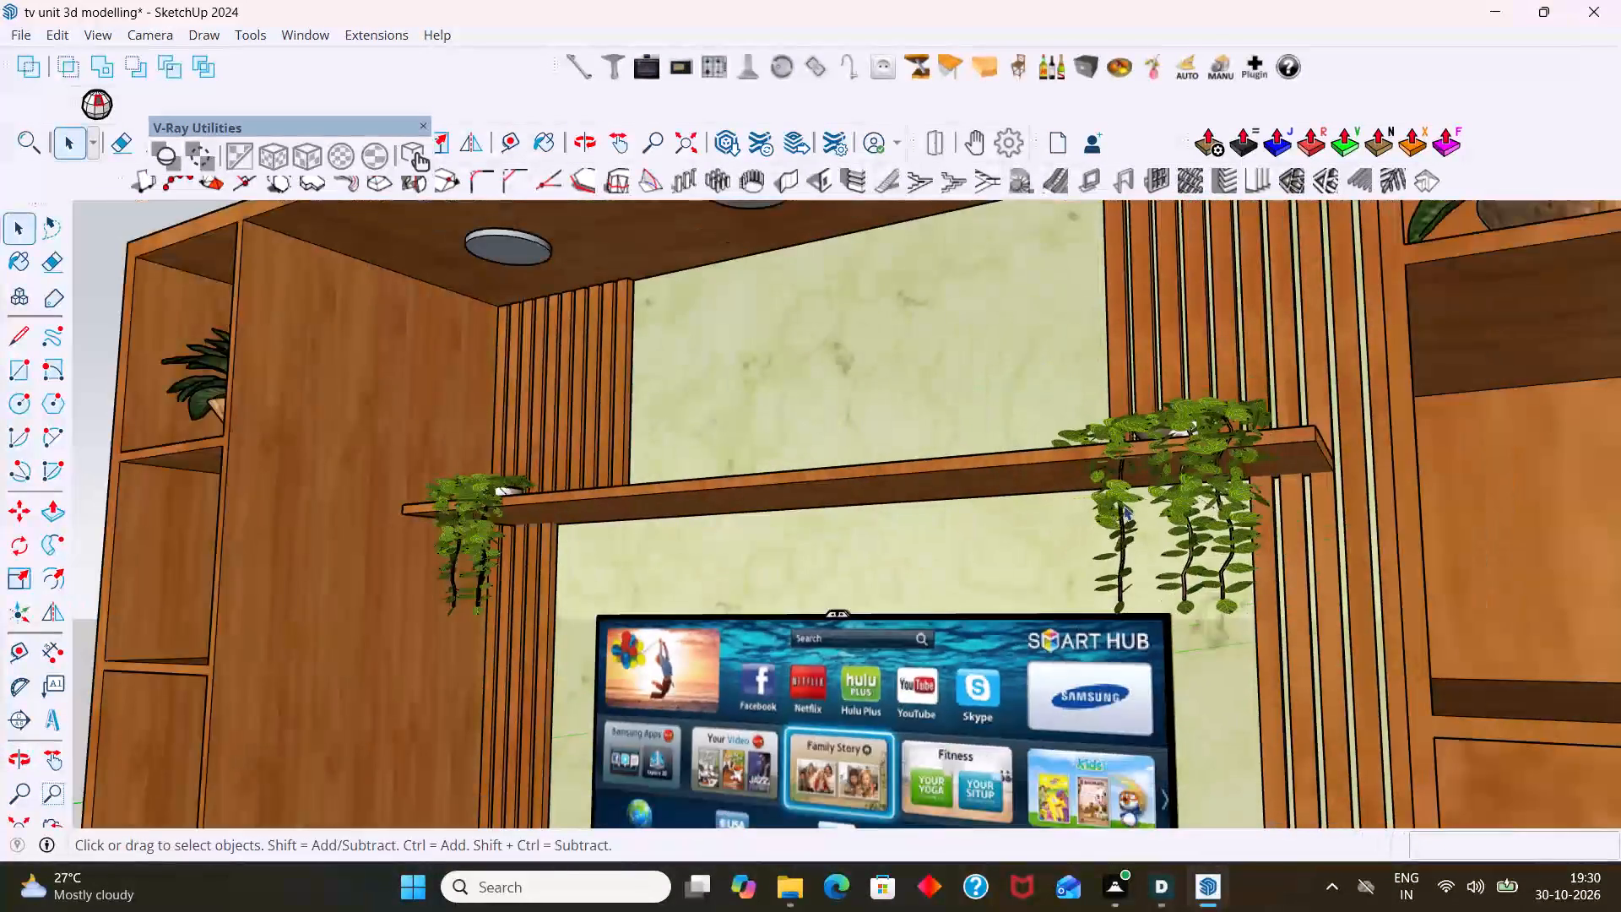
scroll(1124, 506, down, 18)
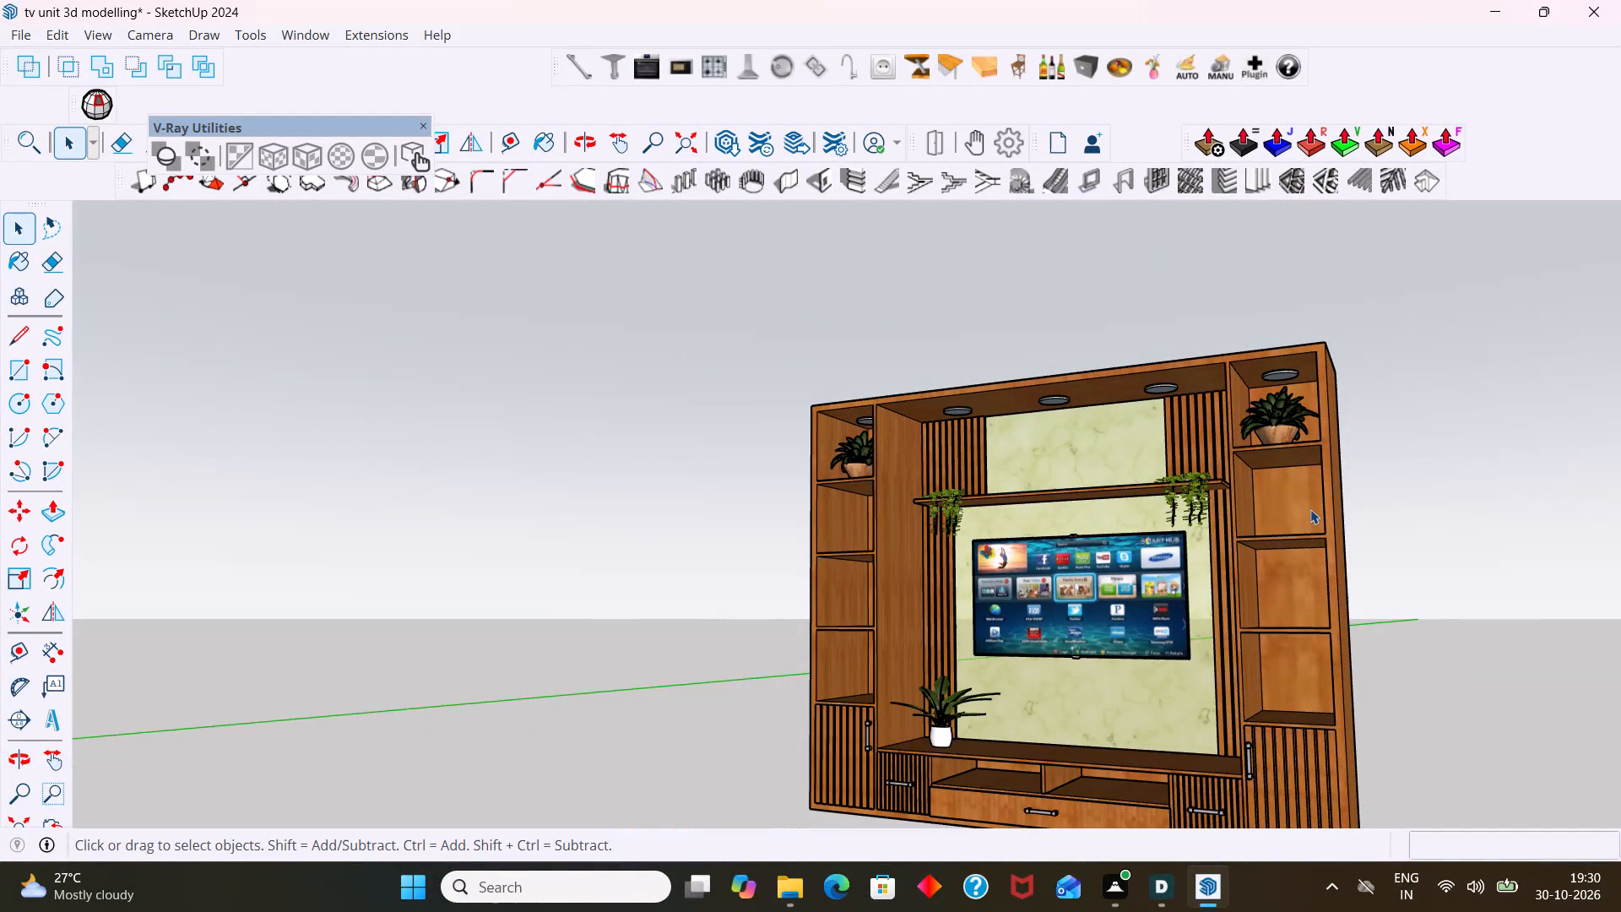
click(1433, 508)
scroll(1423, 510, down, 1)
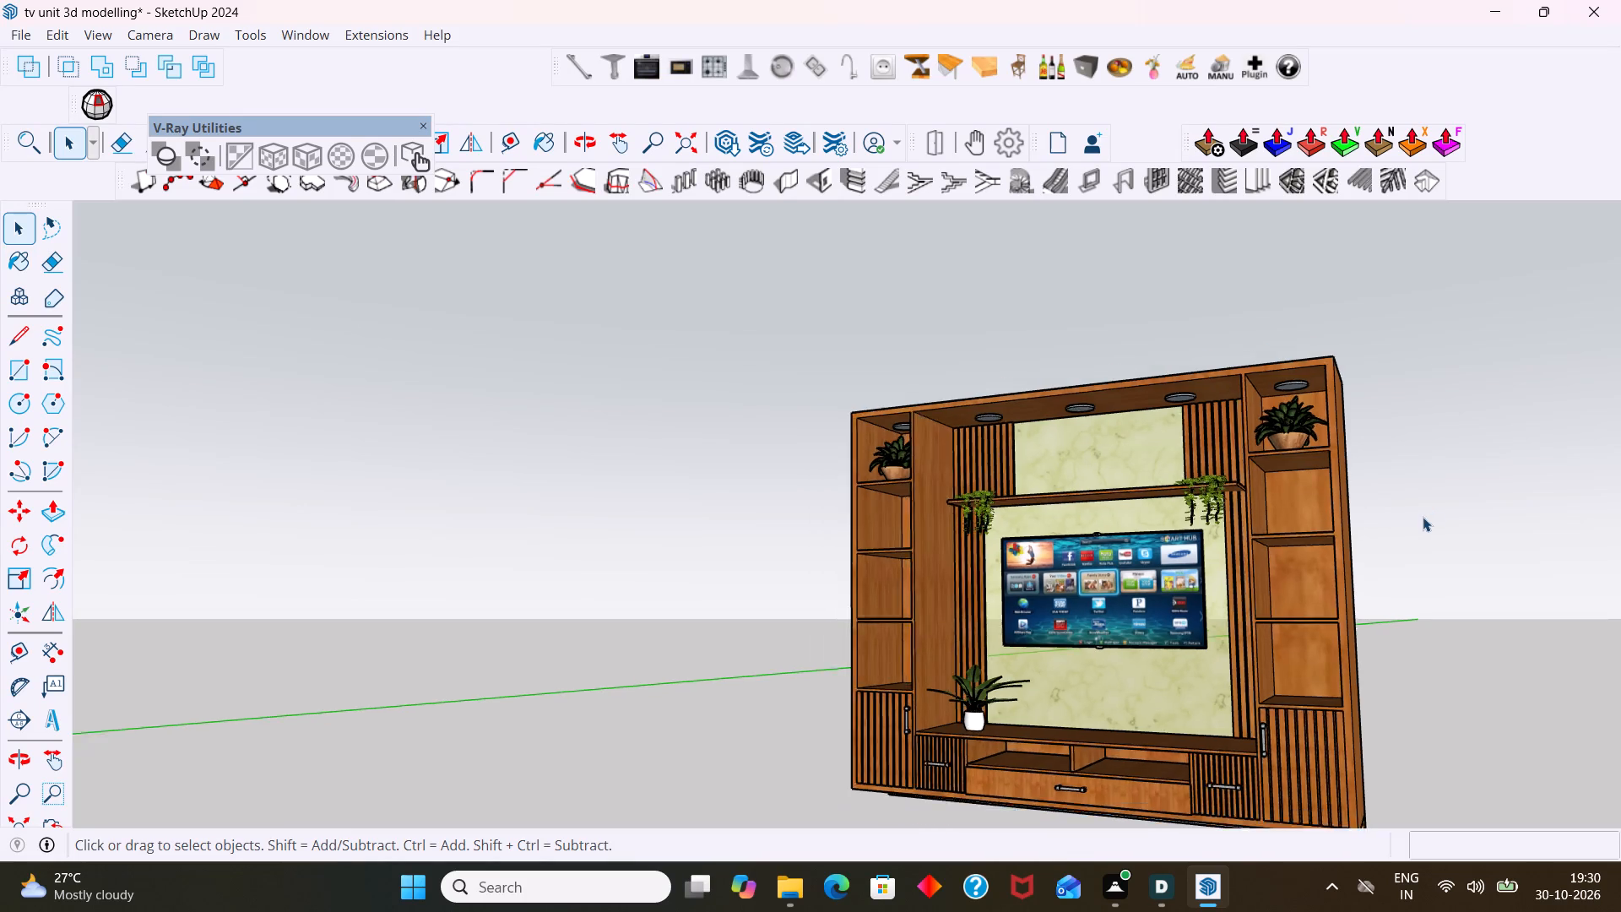
scroll(1423, 517, down, 2)
middle_drag(1420, 531, 1524, 737)
scroll(1269, 513, up, 13)
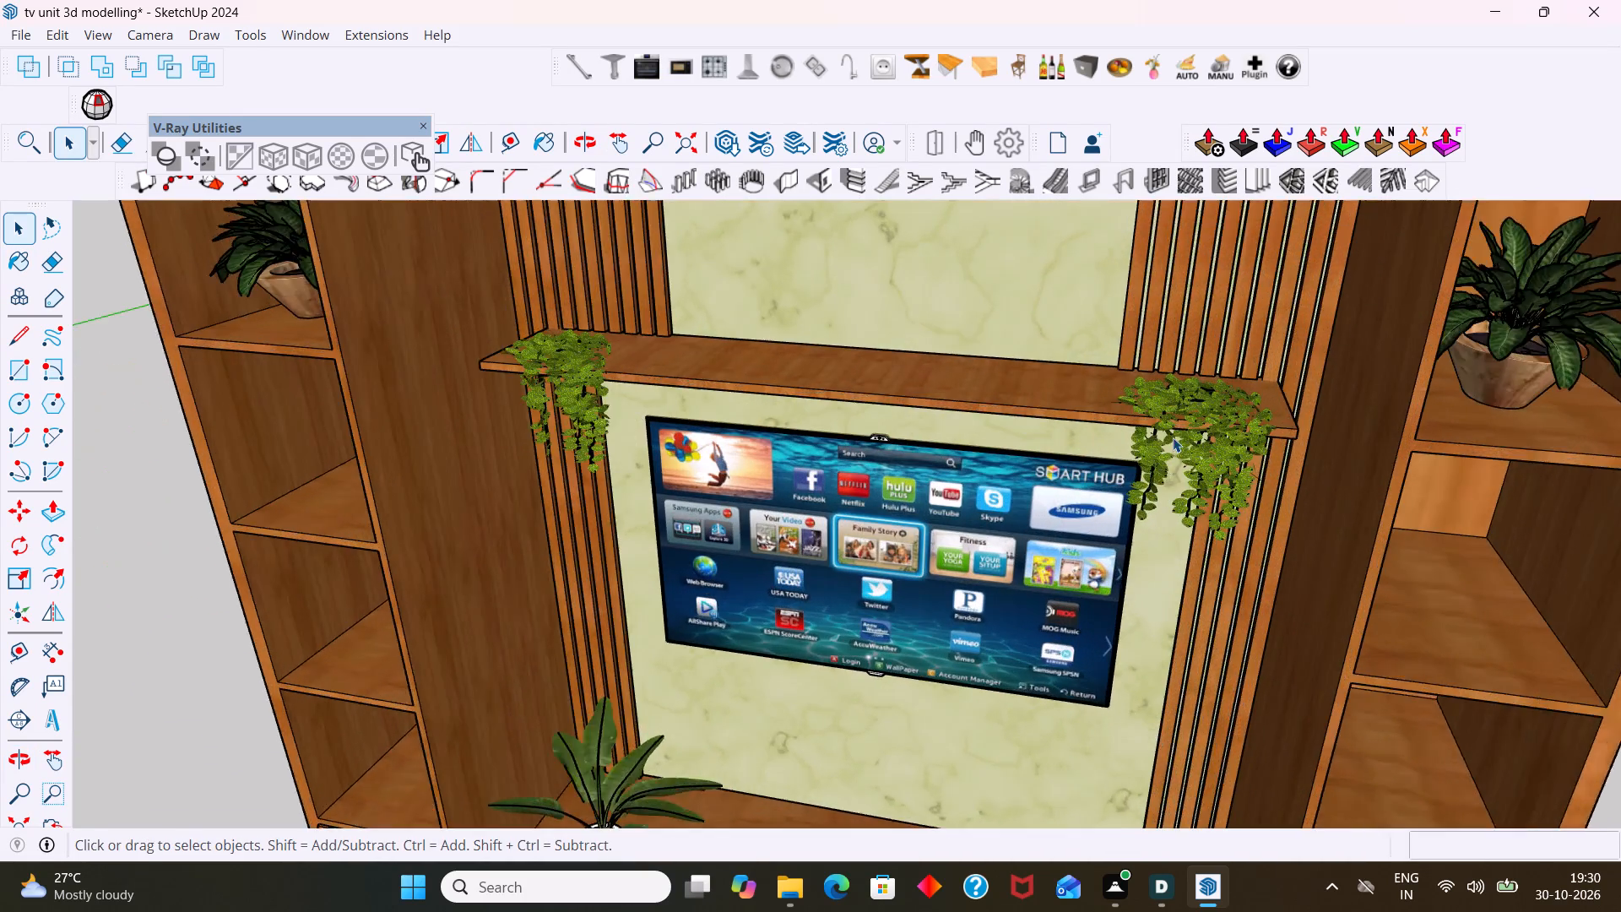
scroll(1173, 437, up, 1)
middle_drag(1173, 435, 1168, 301)
scroll(1168, 301, up, 1)
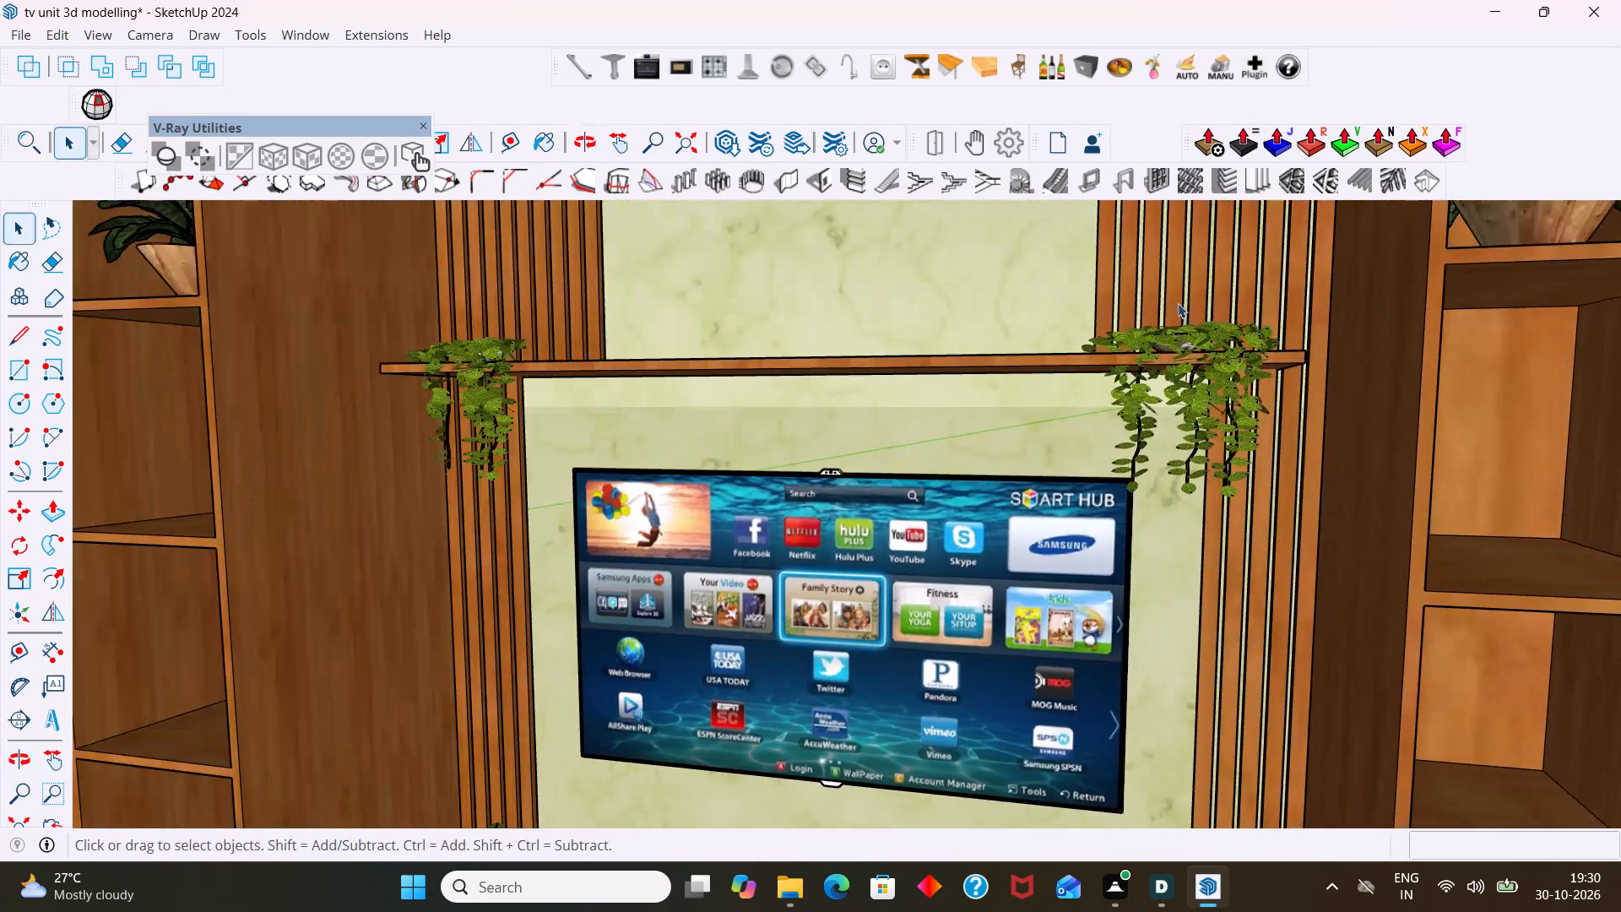
scroll(959, 452, down, 7)
middle_drag(1058, 491, 1163, 498)
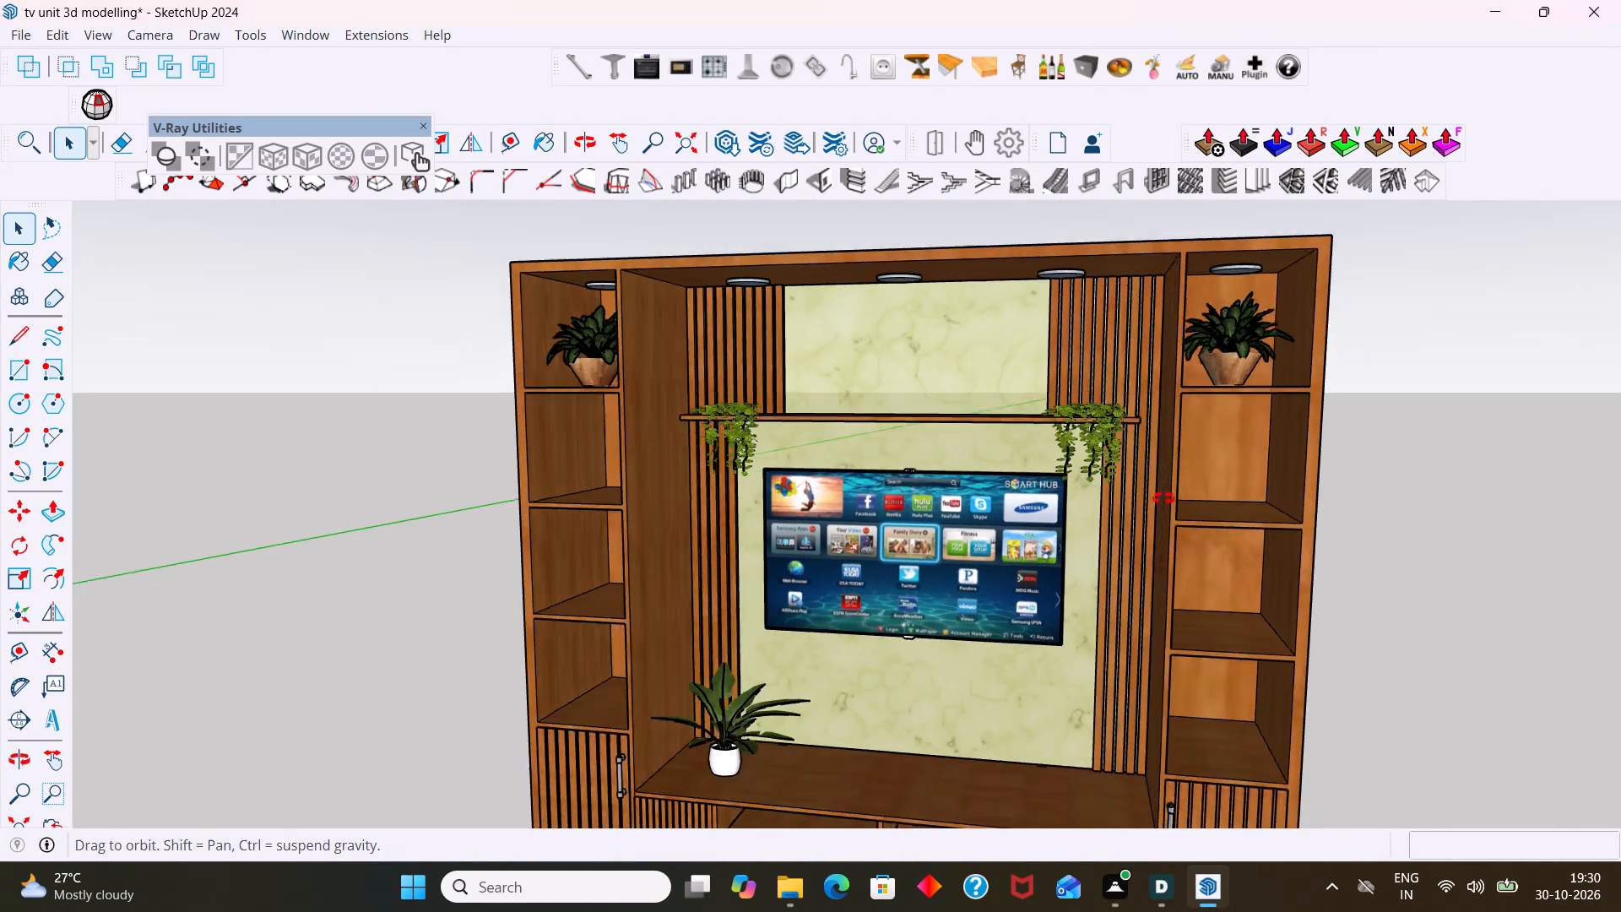
middle_drag(1163, 498, 1201, 498)
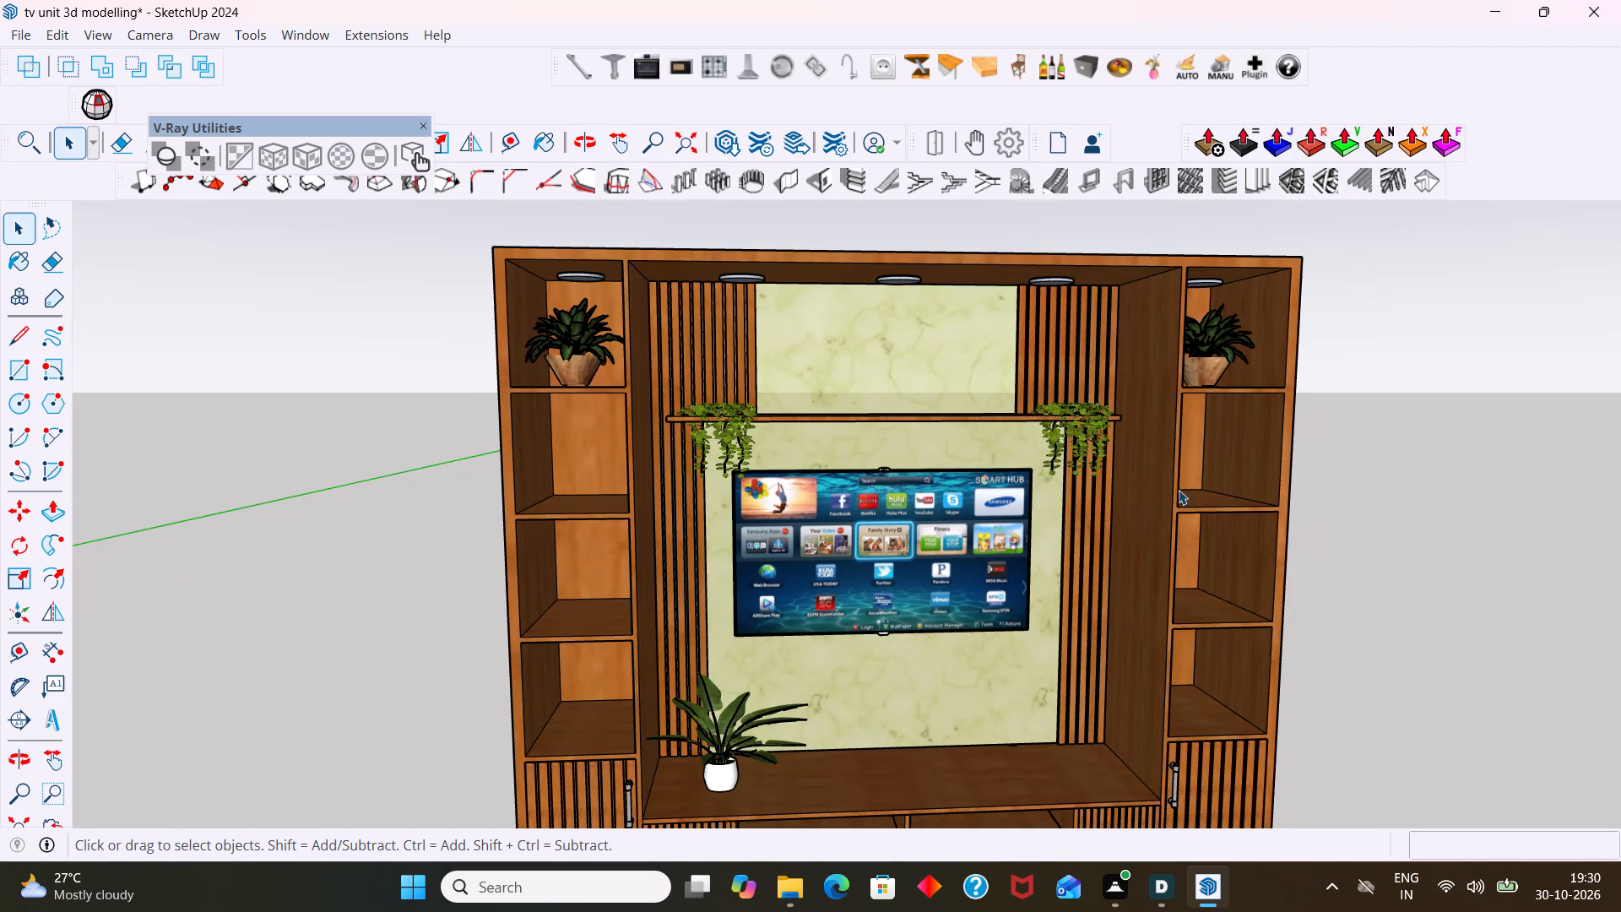
scroll(1179, 480, down, 2)
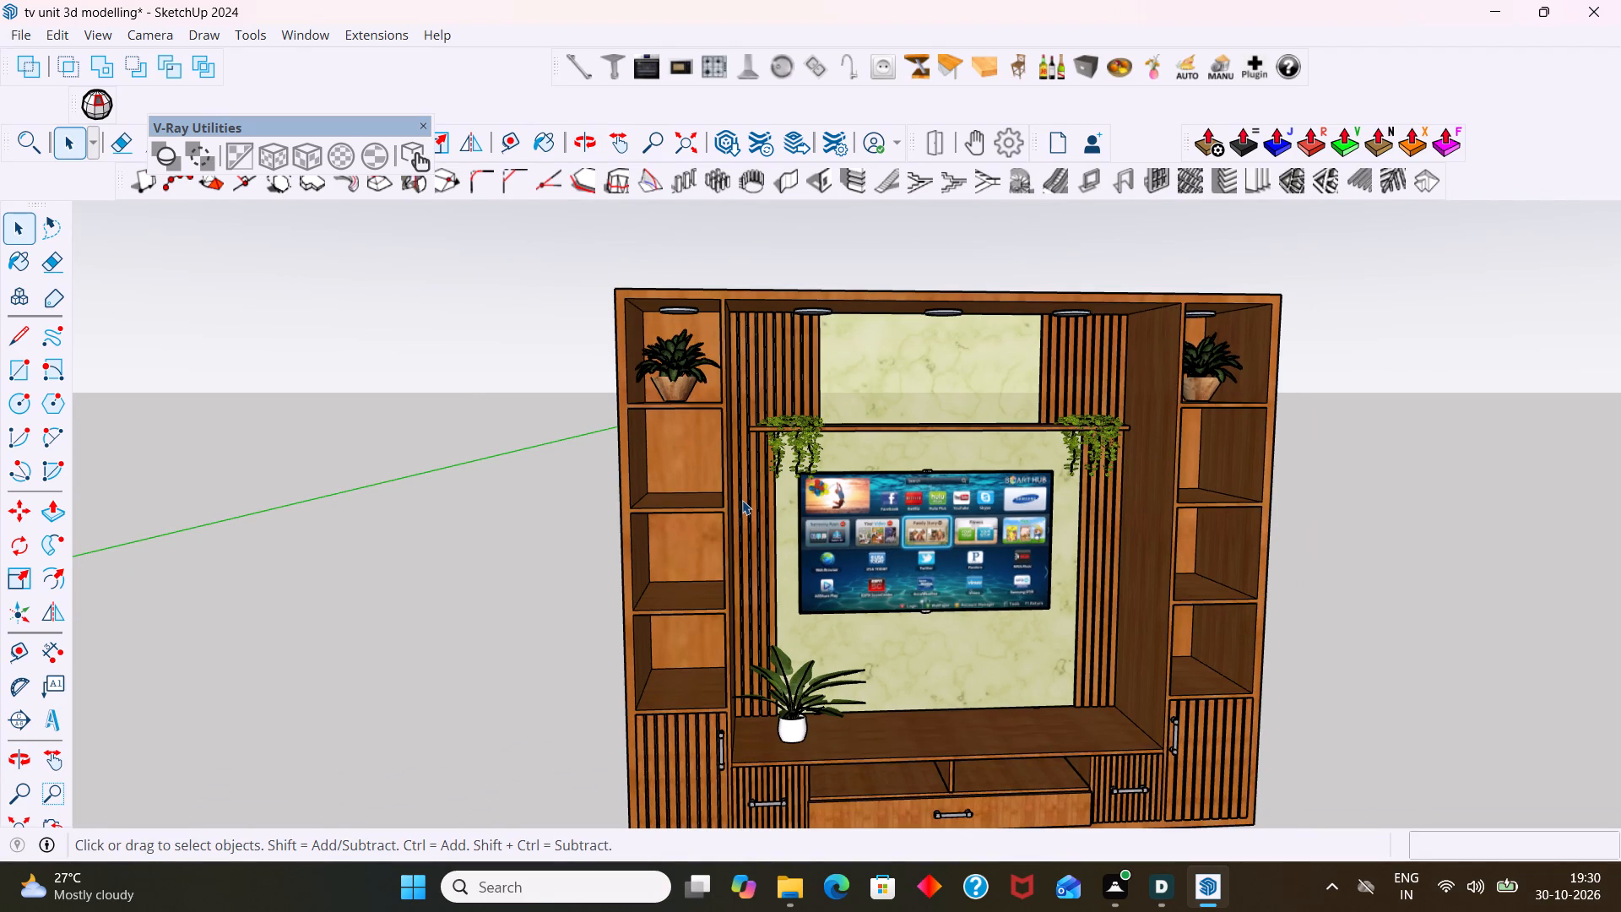
scroll(744, 501, down, 3)
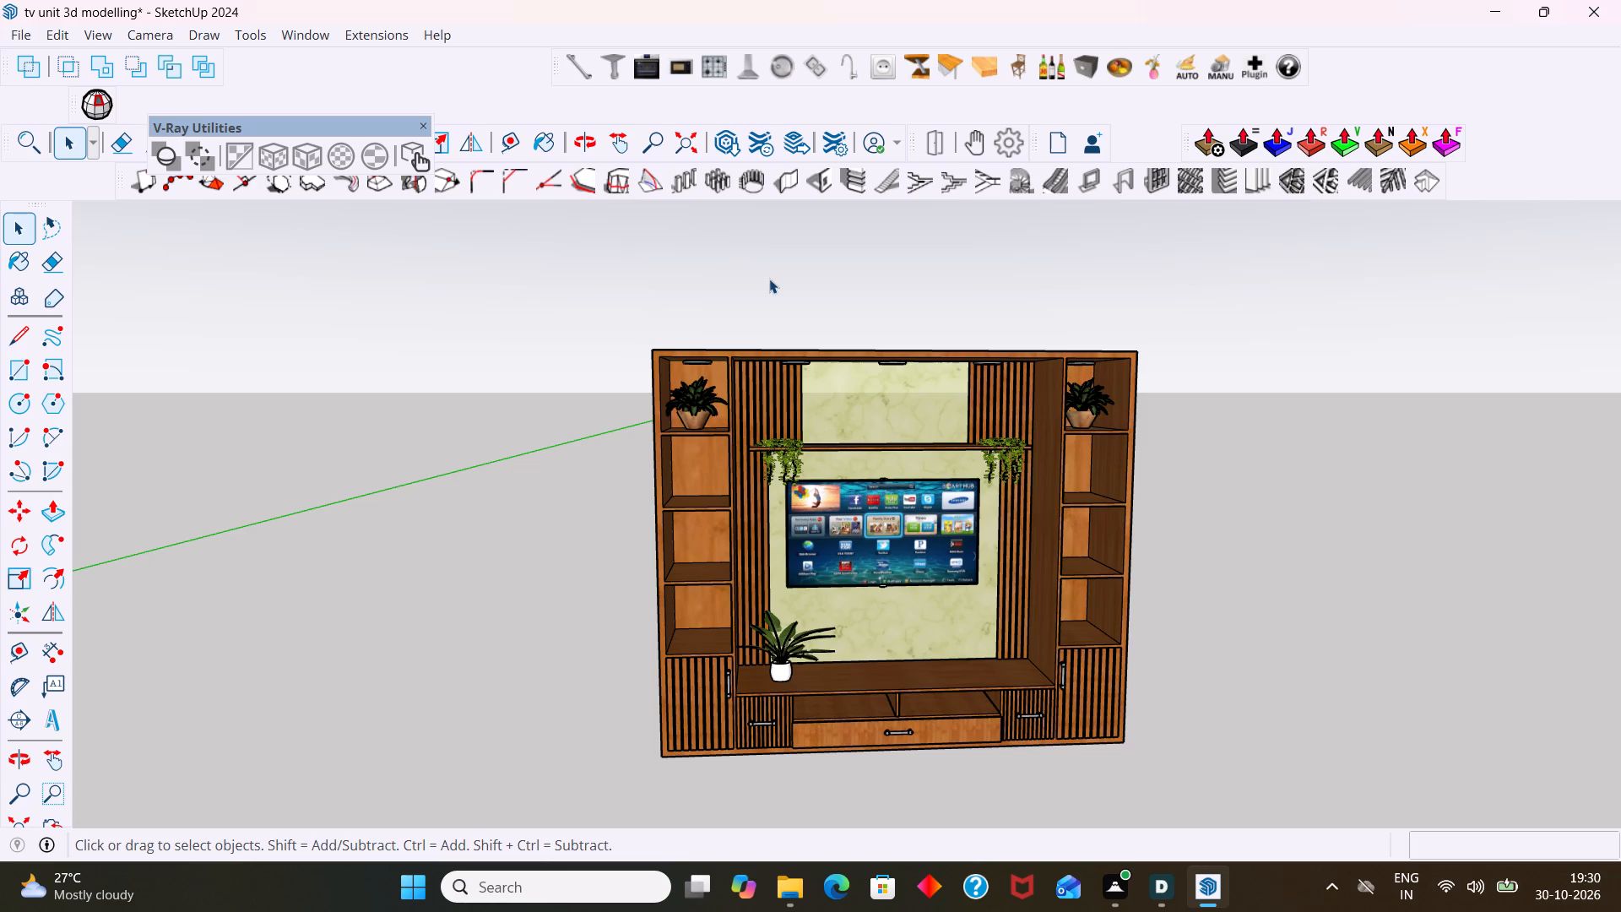
Close the floating V-Ray Utilities window.
click(426, 126)
Move the television 14 mm along the green axis by its lower rear corner, taking it in from the unit's back panel.
scroll(740, 189, down, 2)
scroll(883, 487, up, 2)
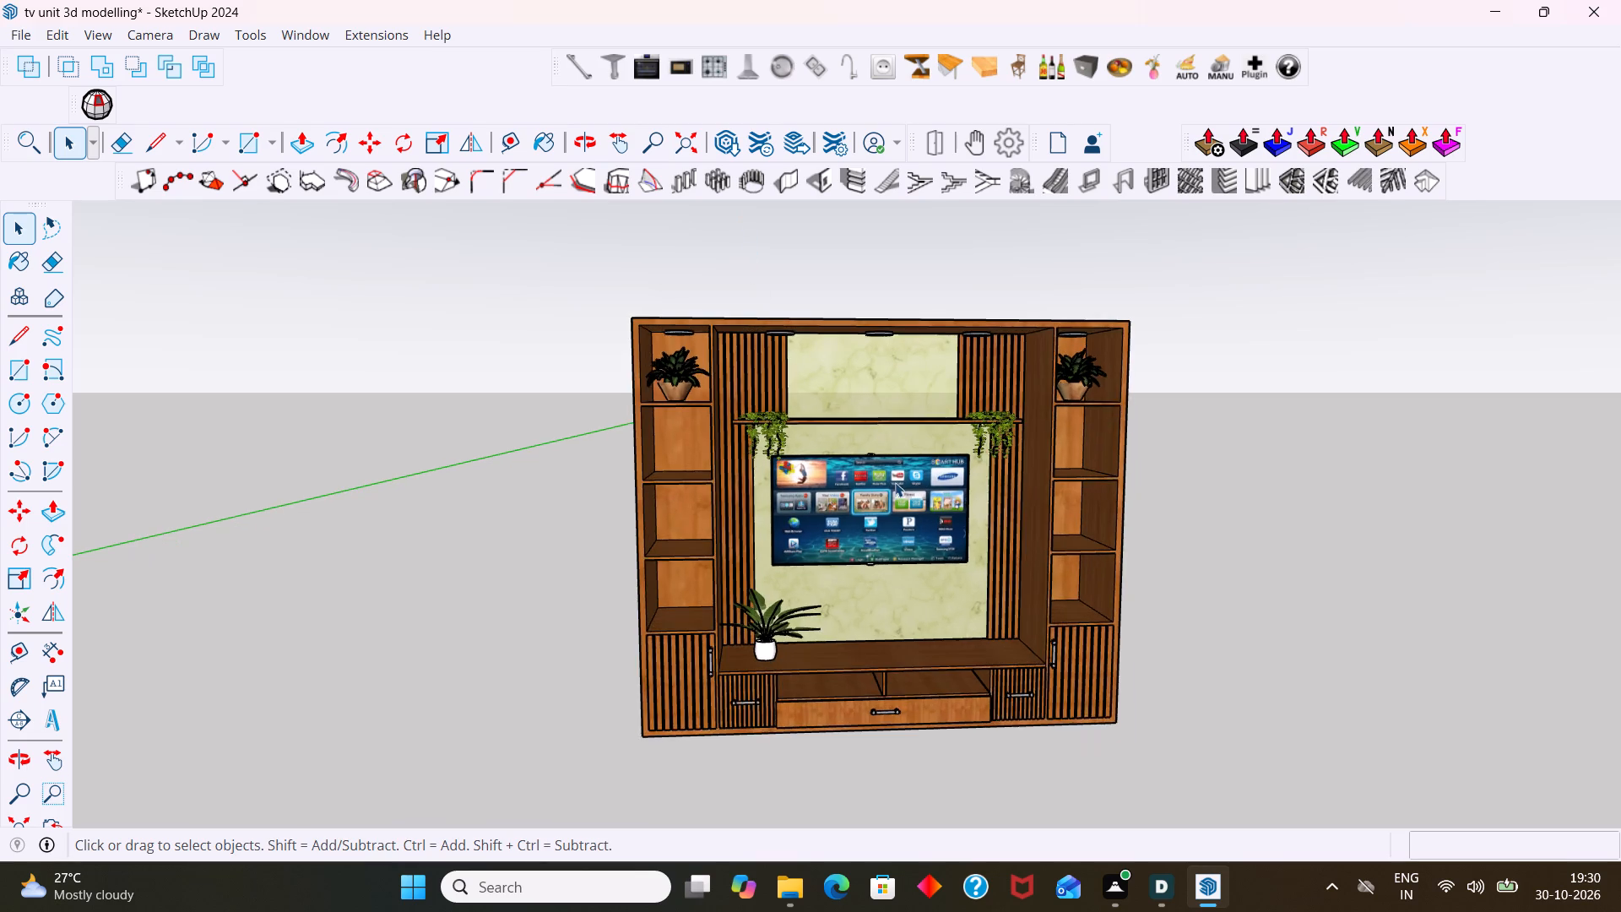
scroll(804, 600, up, 4)
middle_drag(793, 617, 1233, 616)
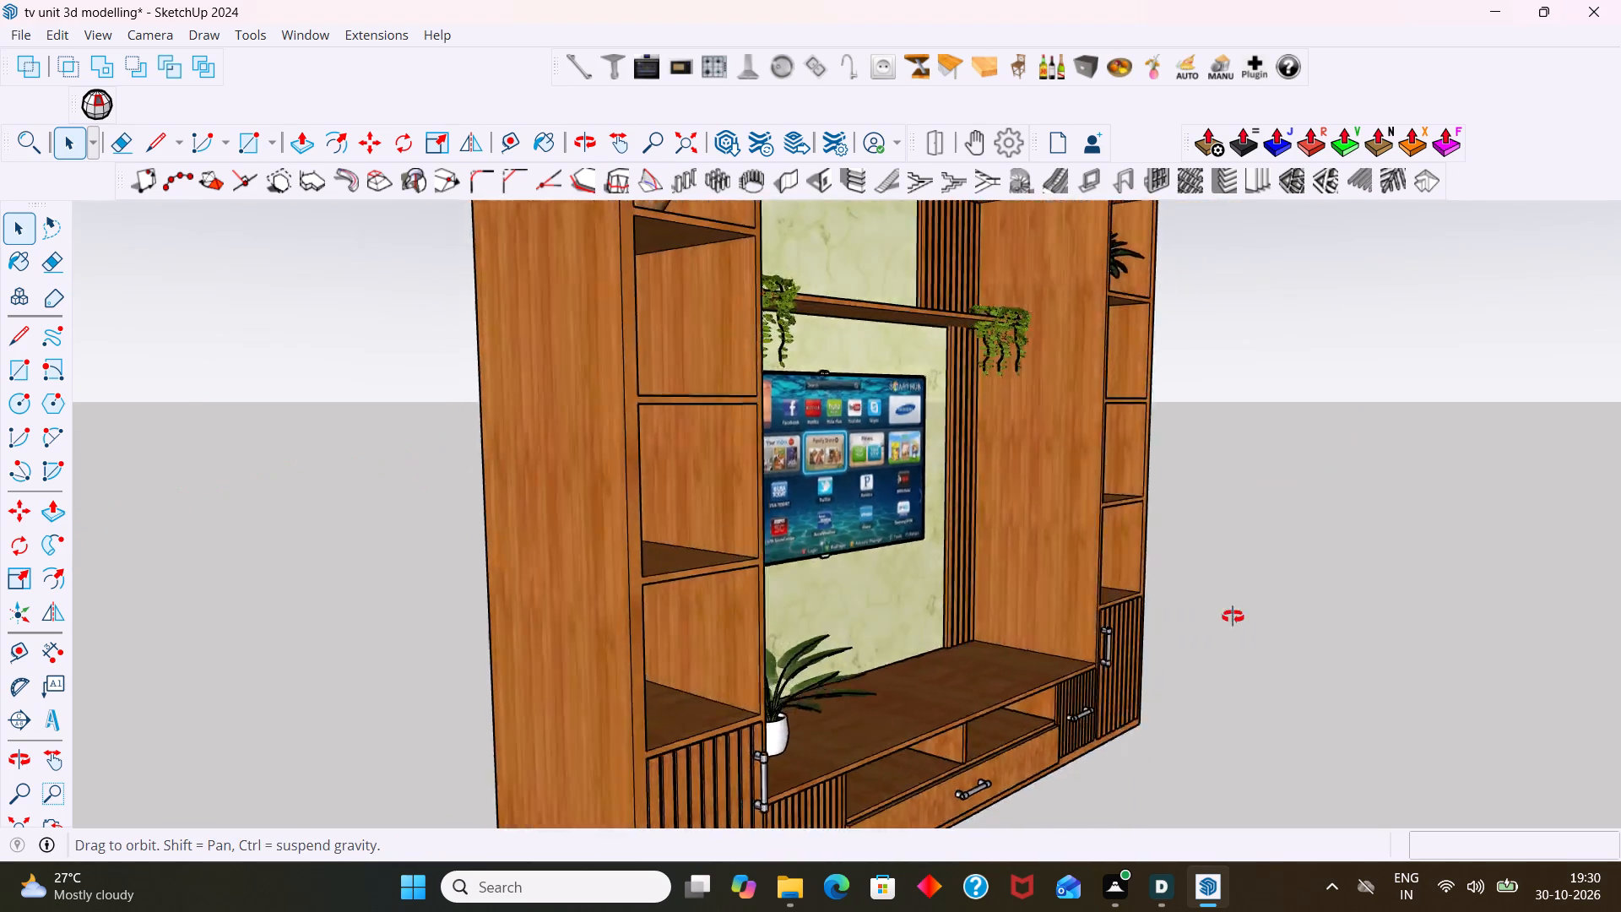
middle_drag(1233, 616, 1541, 665)
click(764, 558)
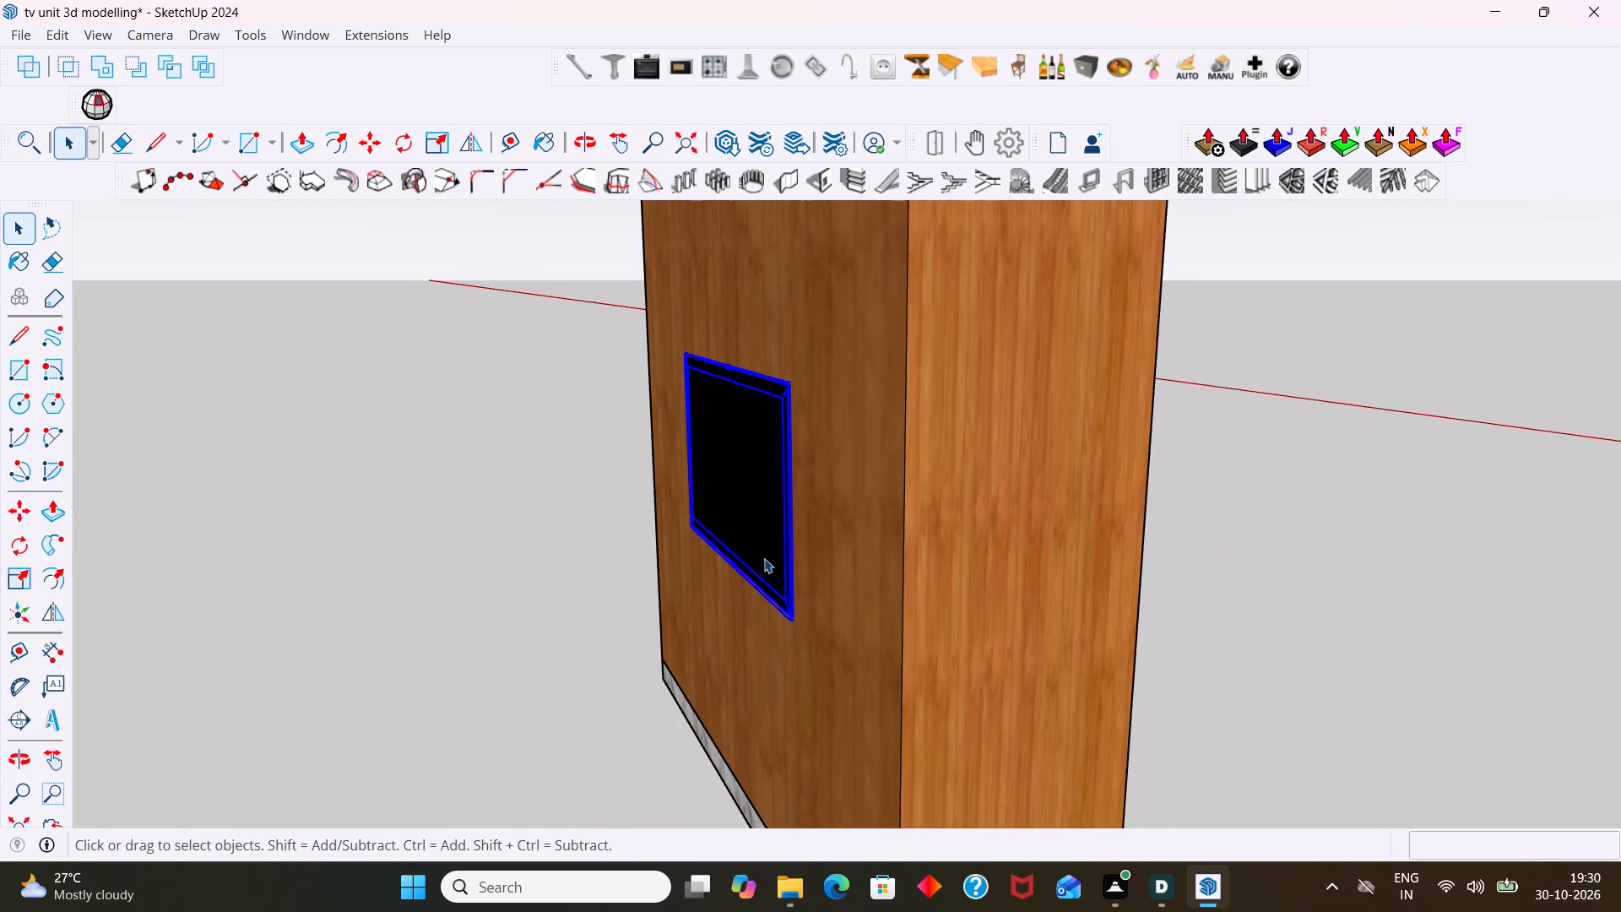
key(m)
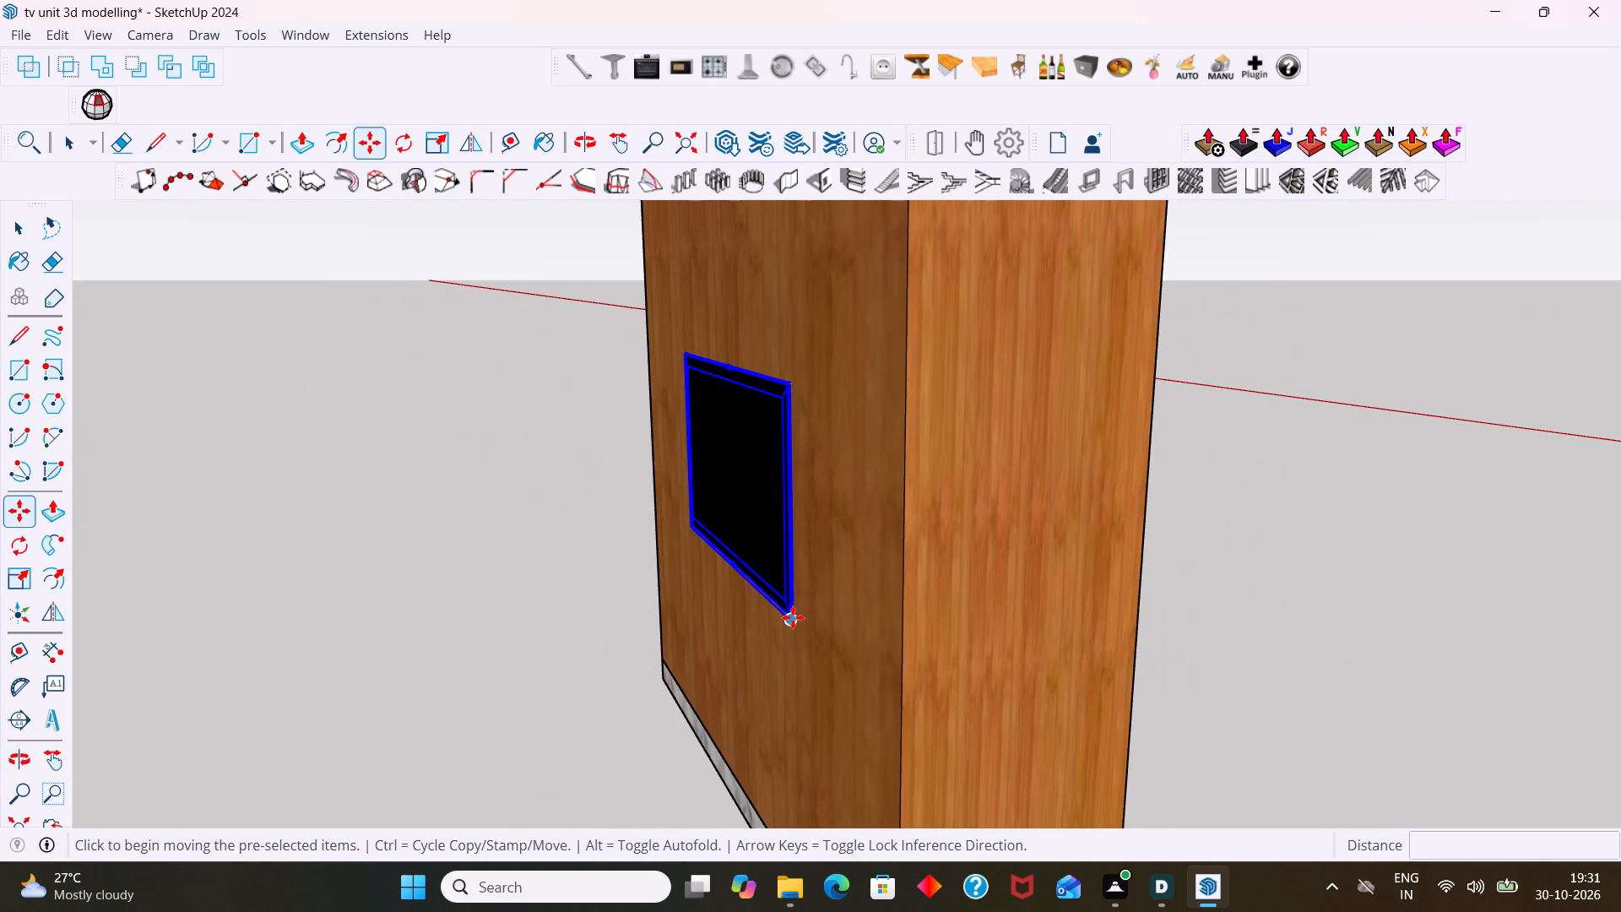
scroll(789, 613, up, 20)
scroll(789, 613, up, 1)
scroll(831, 685, up, 1)
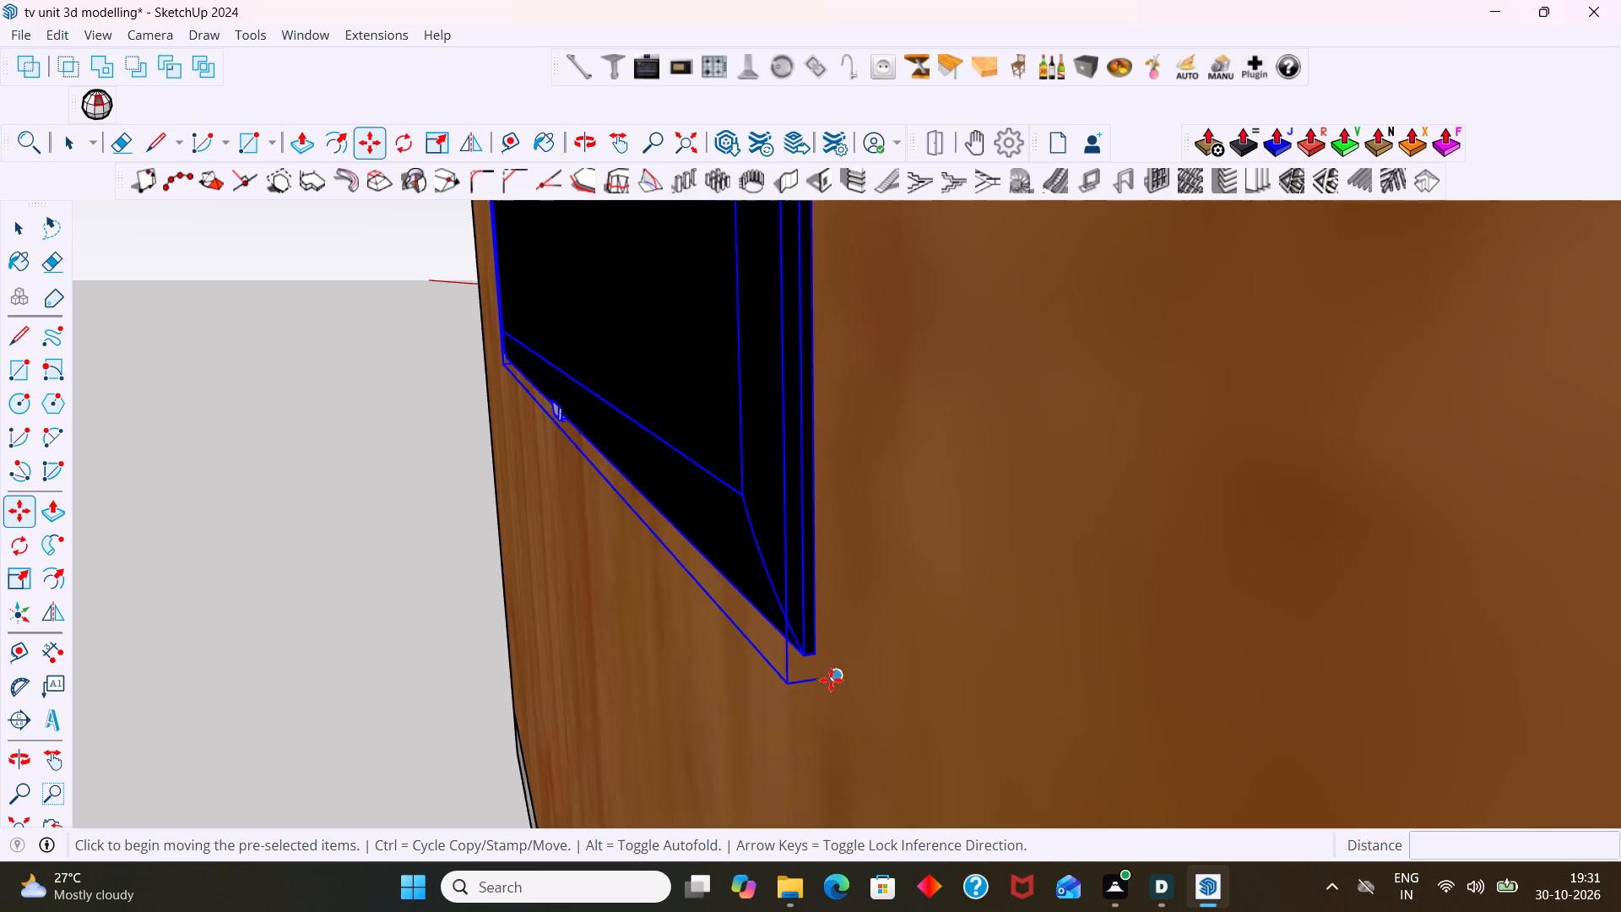
scroll(831, 680, up, 3)
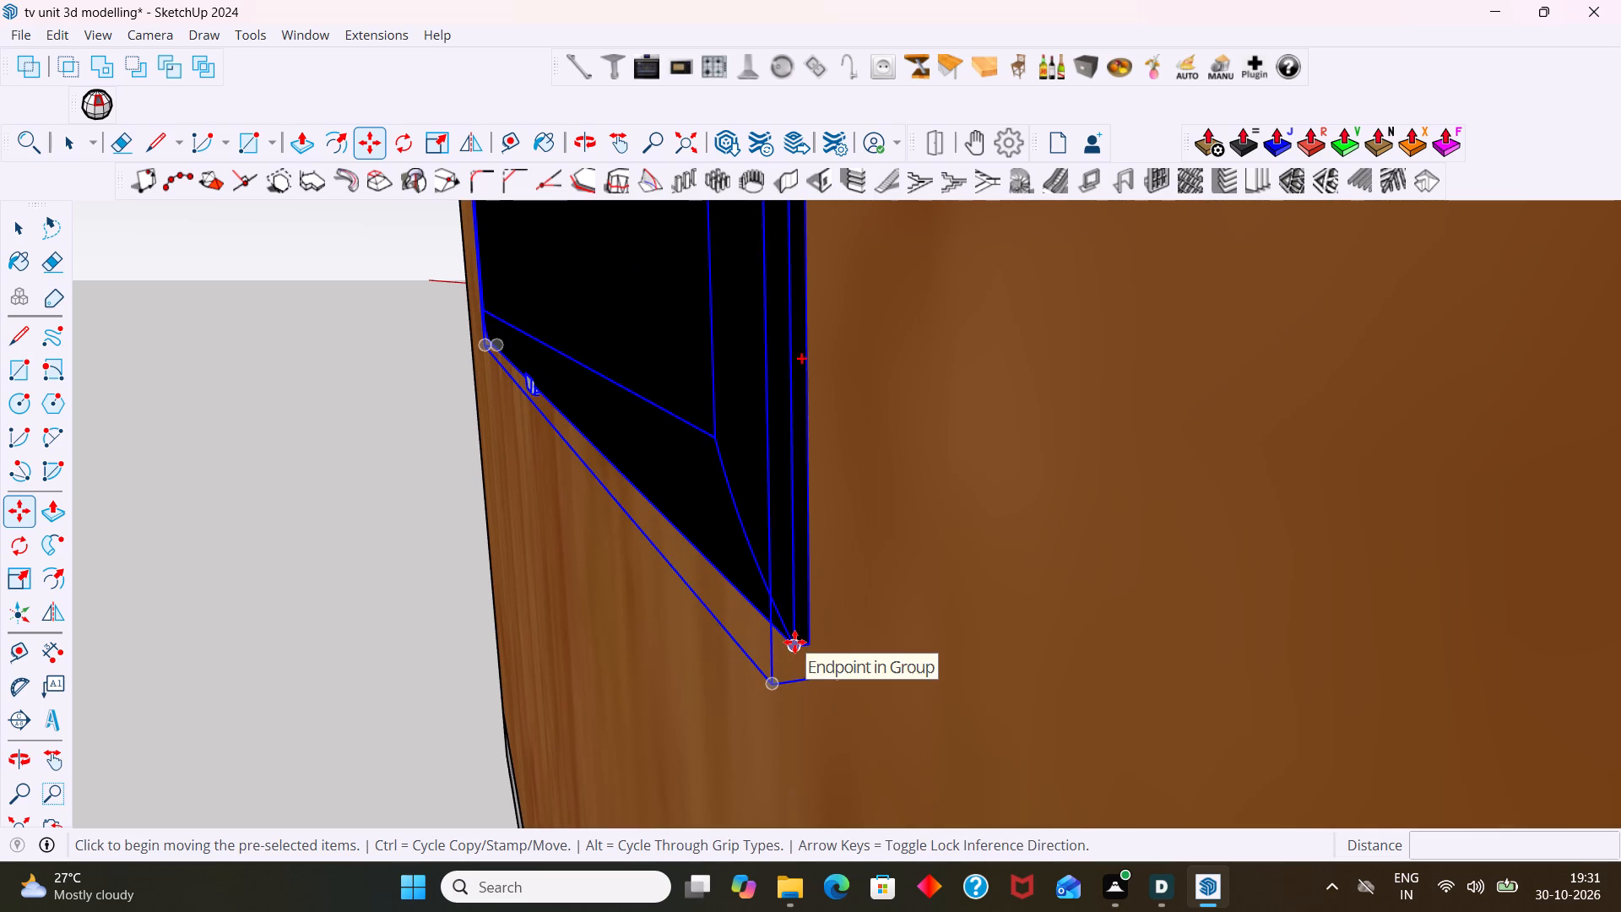
click(794, 642)
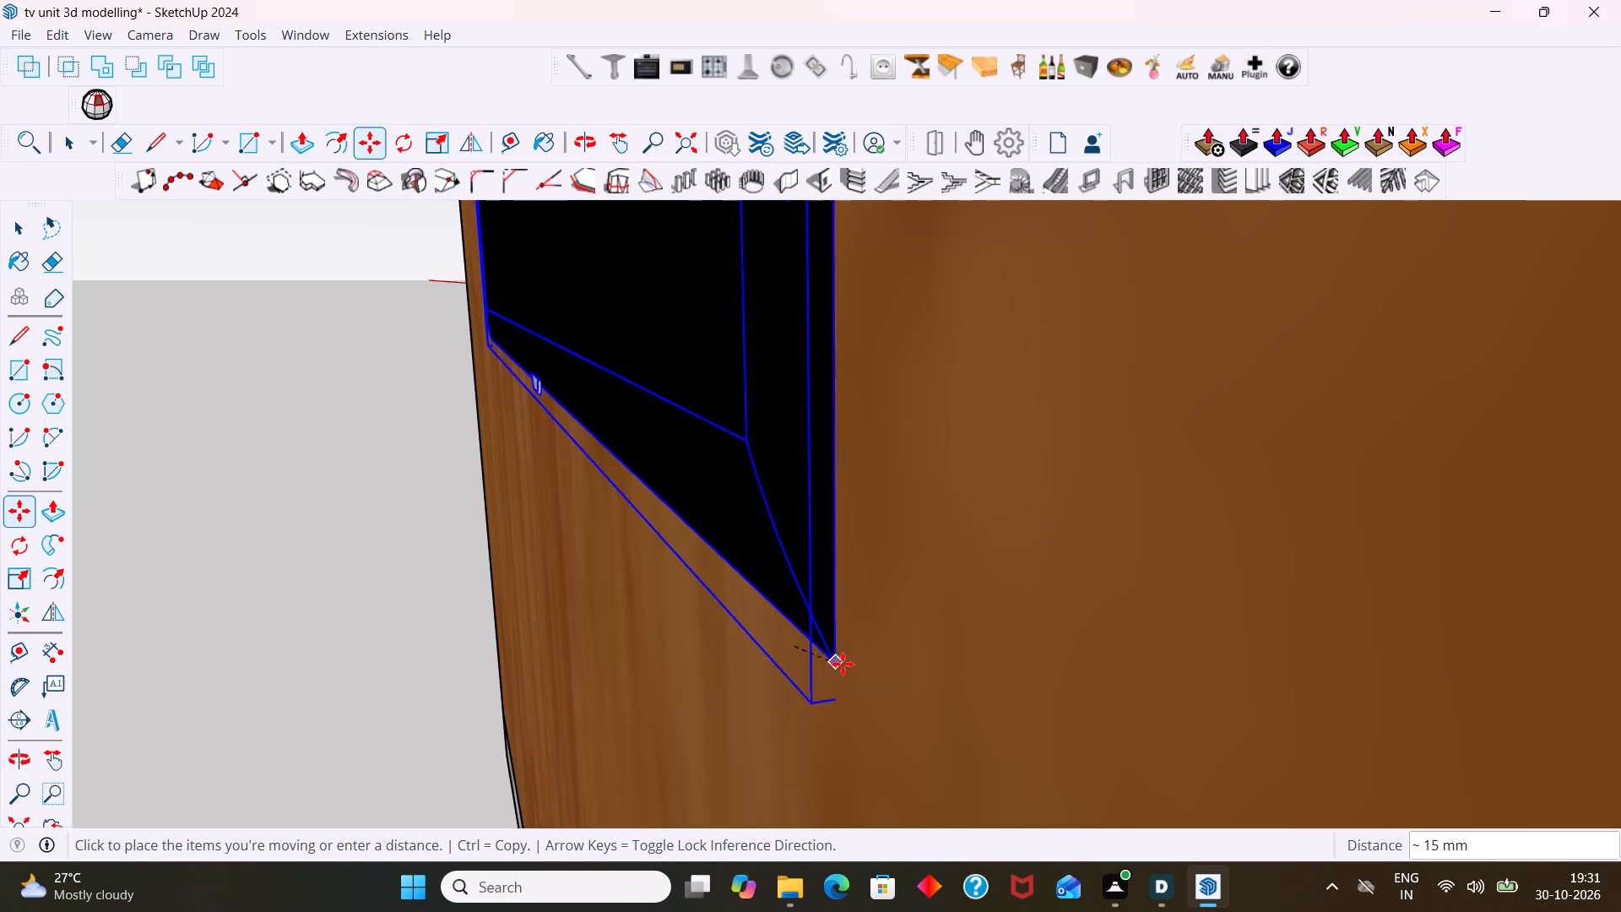
scroll(867, 648, down, 5)
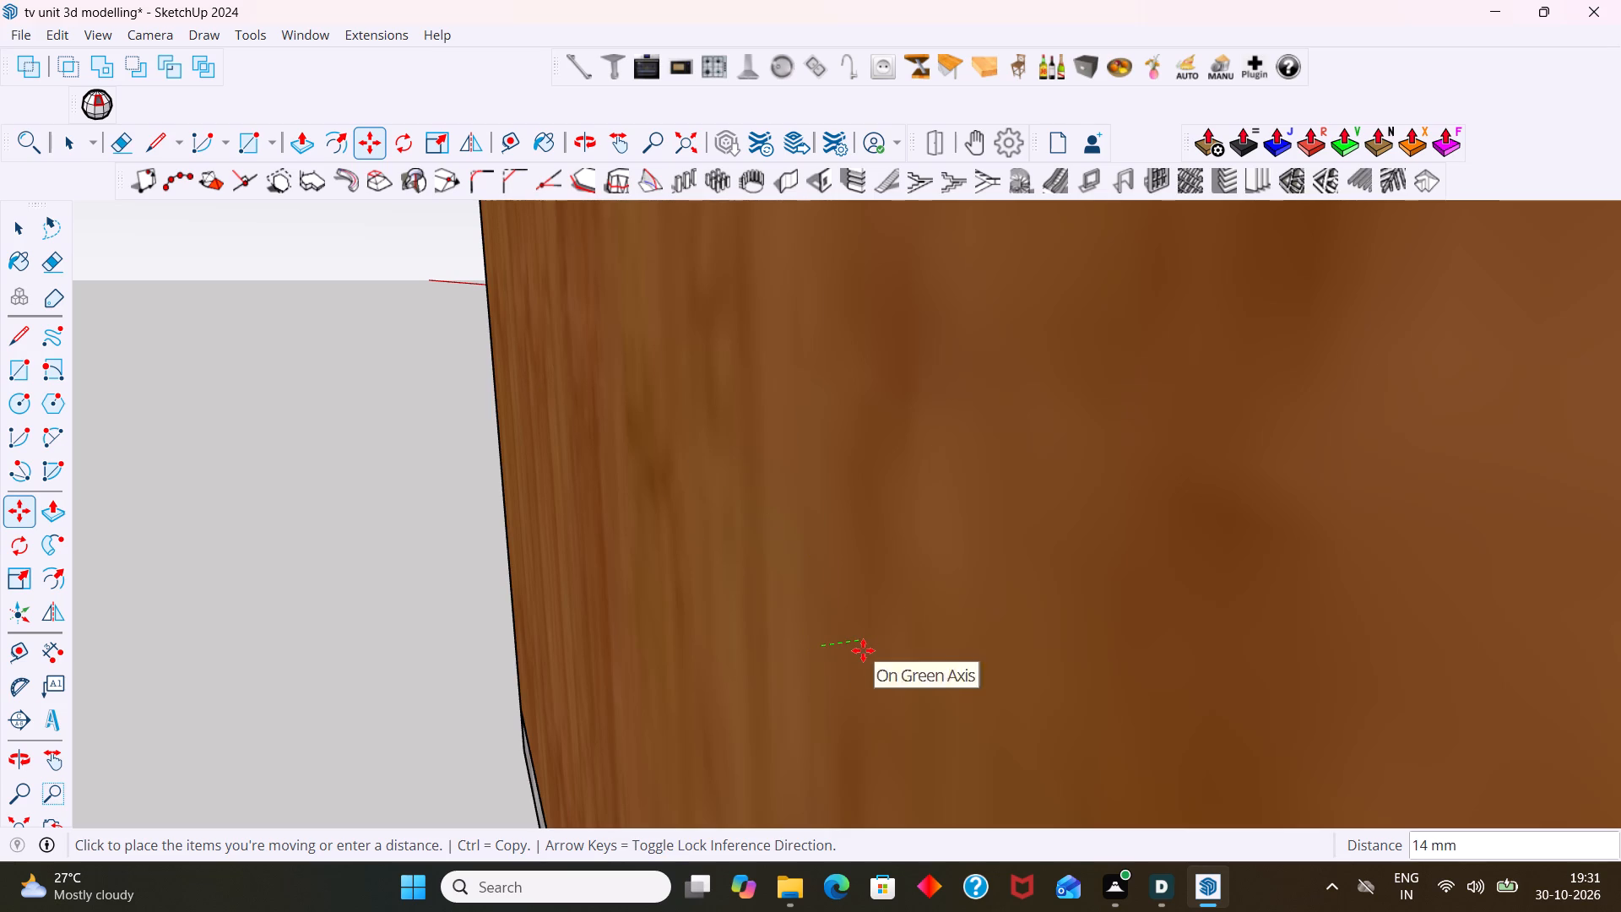
click(865, 648)
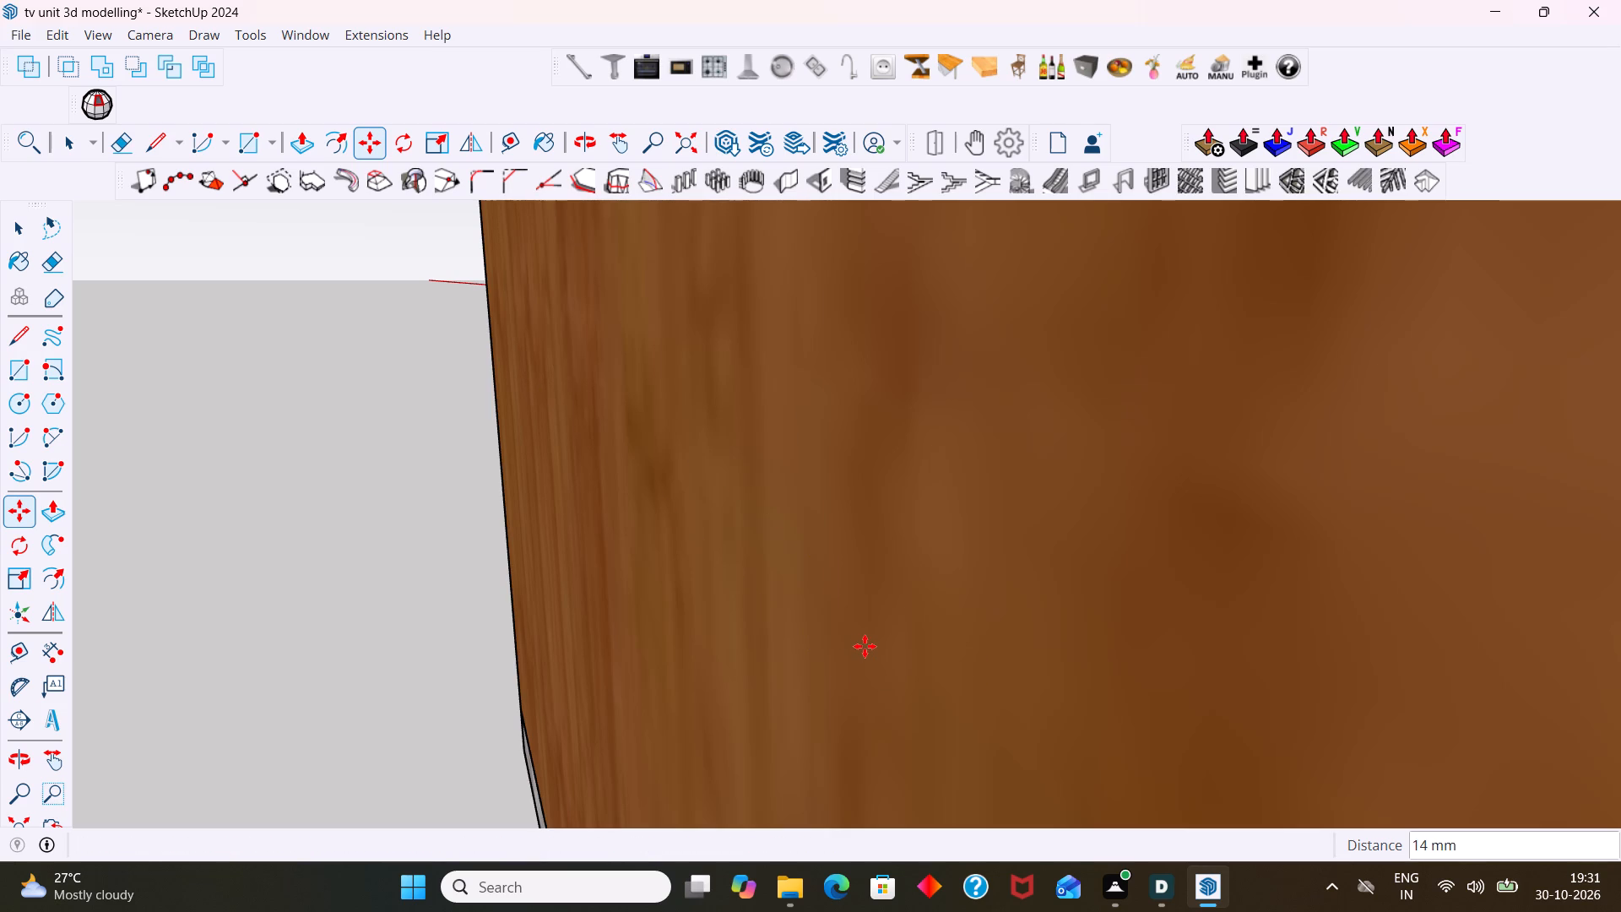
key(space)
Examine the television's position against the marble panel from the front, from above and from below.
scroll(865, 645, down, 20)
scroll(865, 645, down, 8)
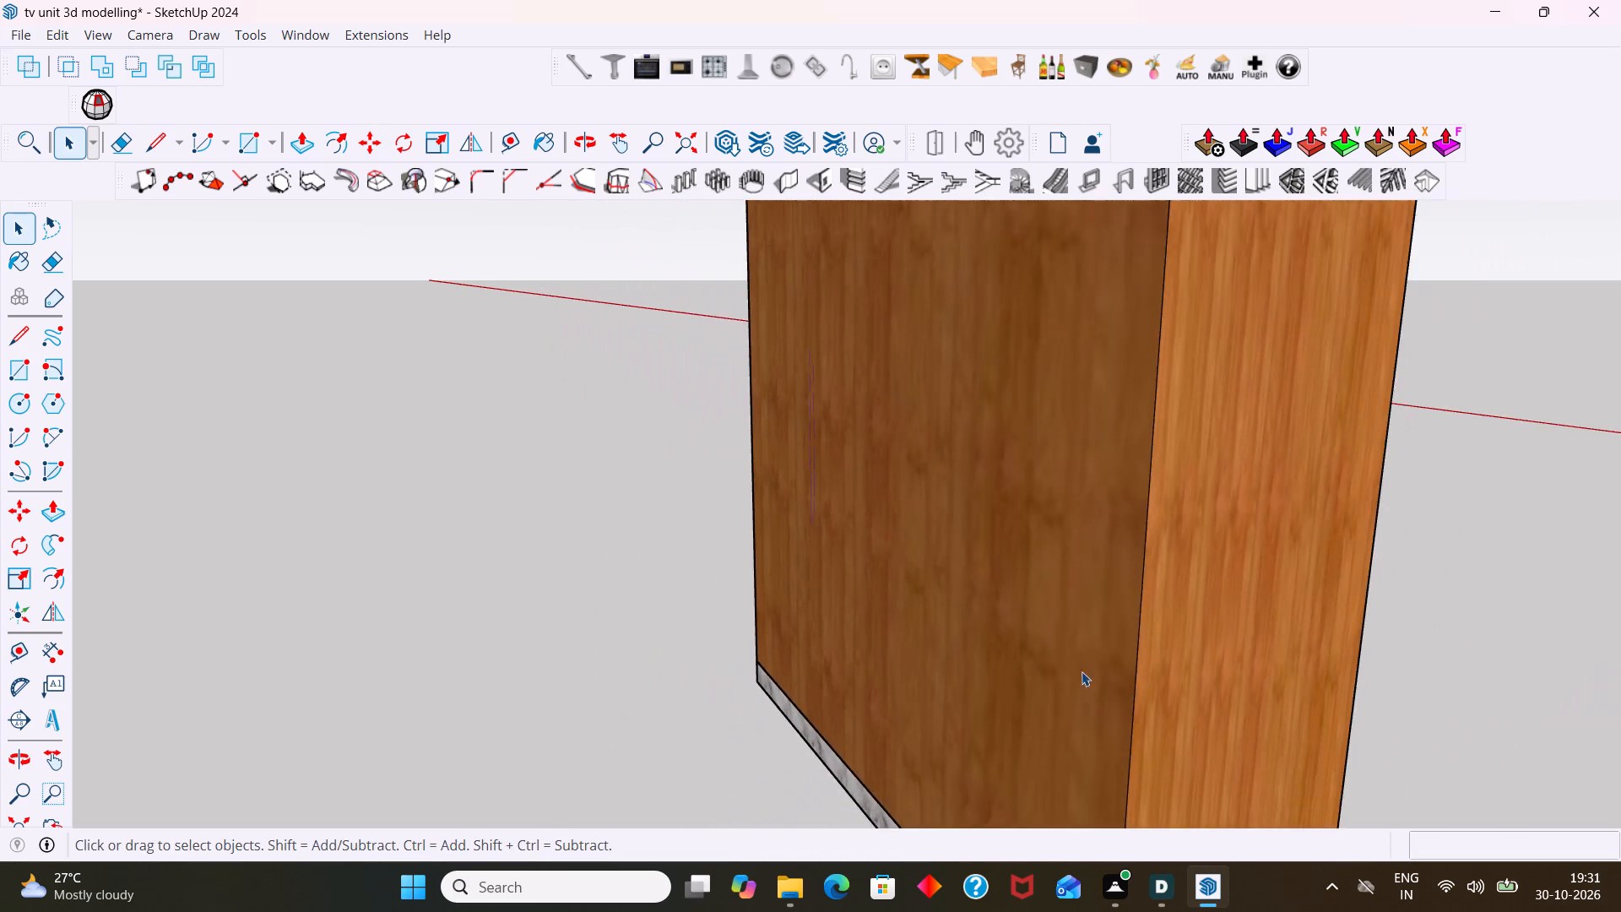
scroll(1082, 671, down, 3)
middle_drag(1200, 608, 506, 669)
scroll(776, 669, down, 1)
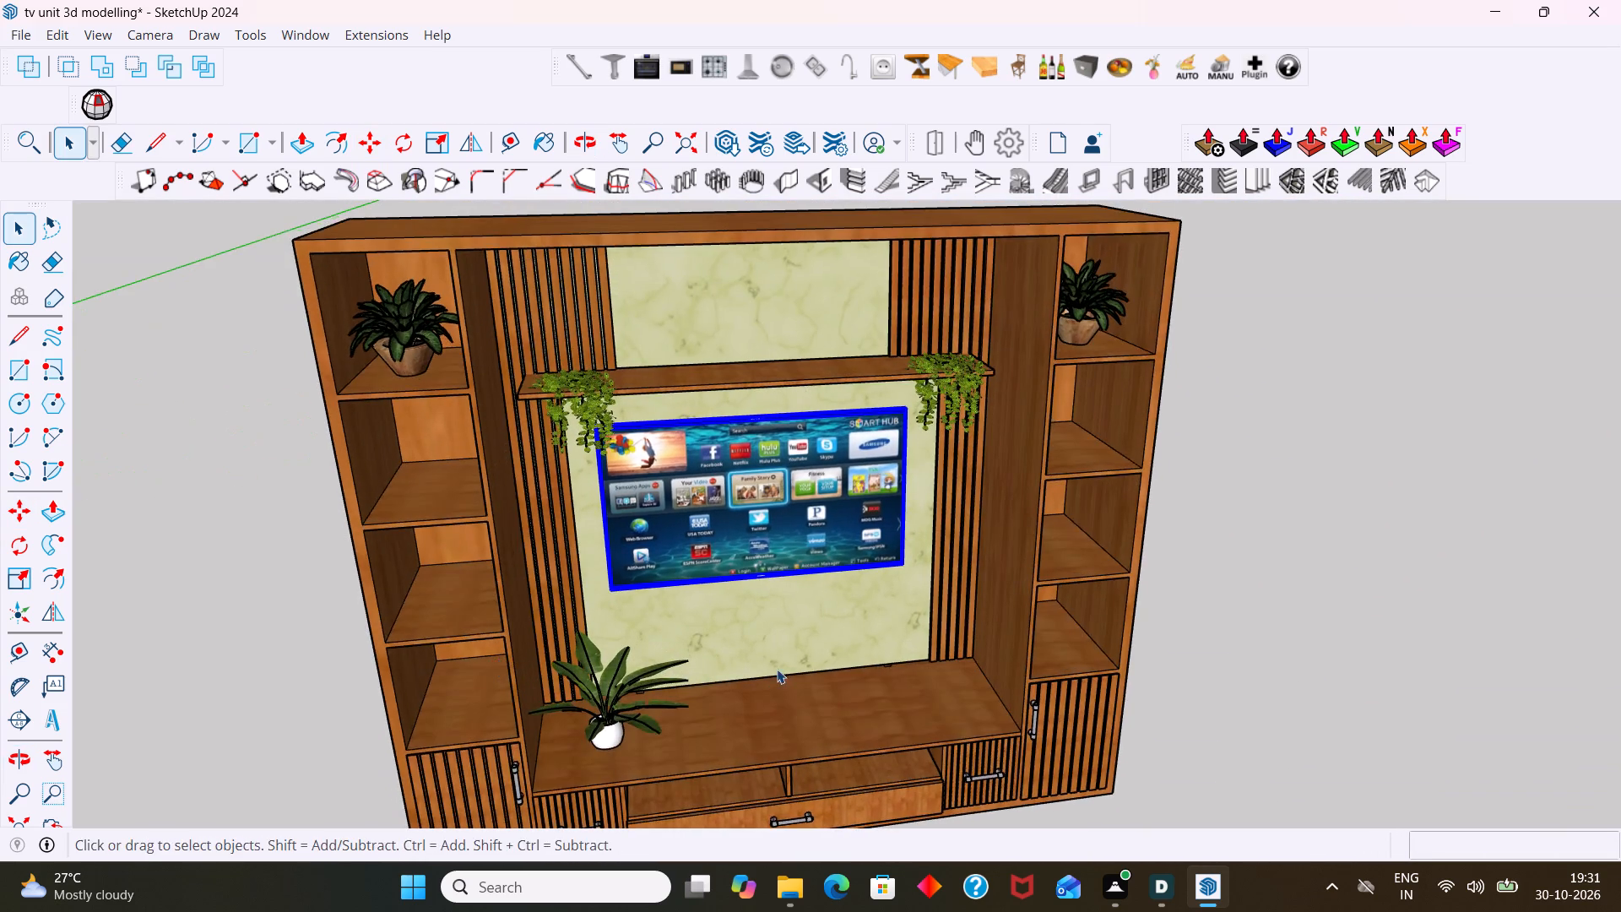
scroll(777, 669, down, 1)
middle_drag(783, 627, 801, 412)
scroll(736, 522, up, 7)
middle_drag(697, 630, 677, 326)
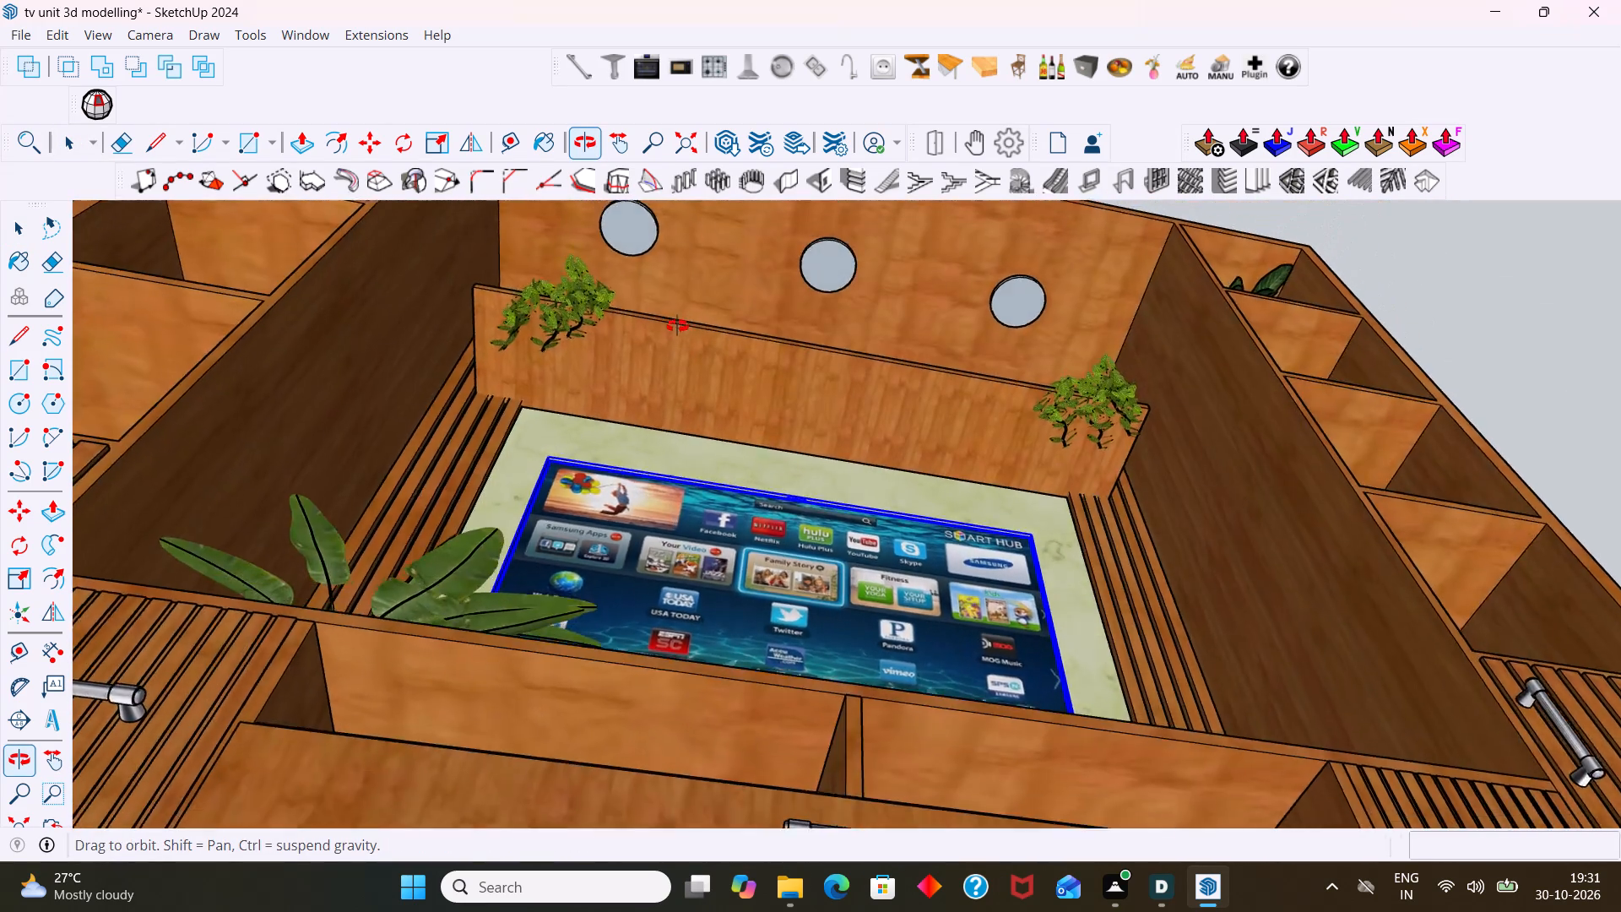
middle_drag(677, 326, 743, 798)
scroll(822, 688, down, 8)
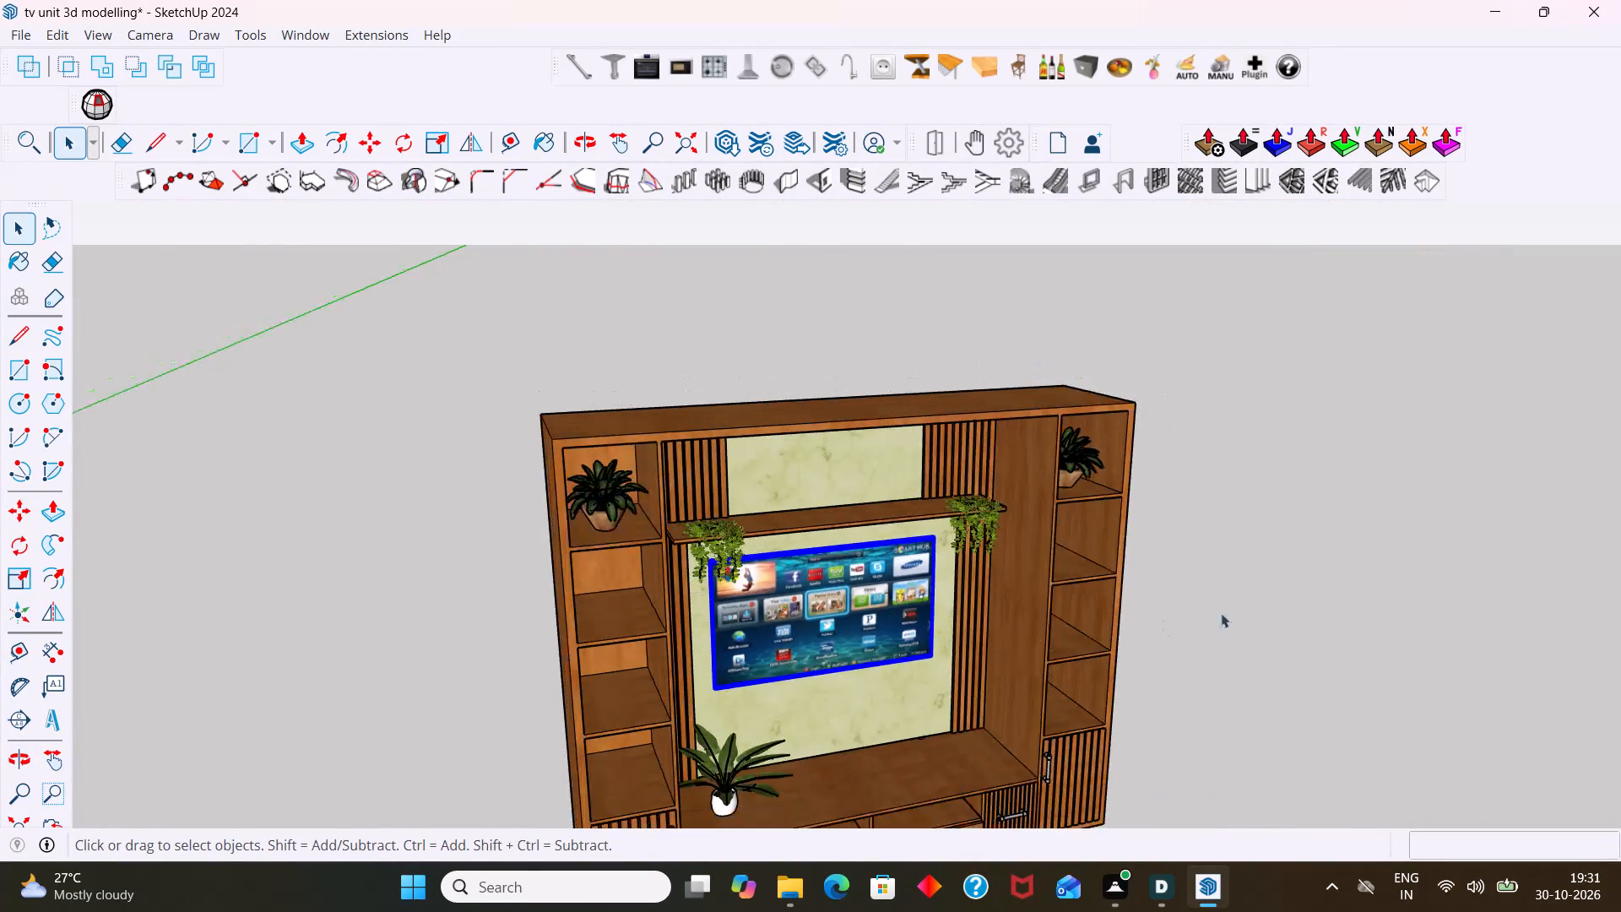
Deselect the television and examine the central shelf, its vines and the television's top edge against the marble panel up close.
click(1288, 592)
scroll(1206, 594, down, 2)
middle_drag(1153, 636, 991, 730)
scroll(921, 584, up, 10)
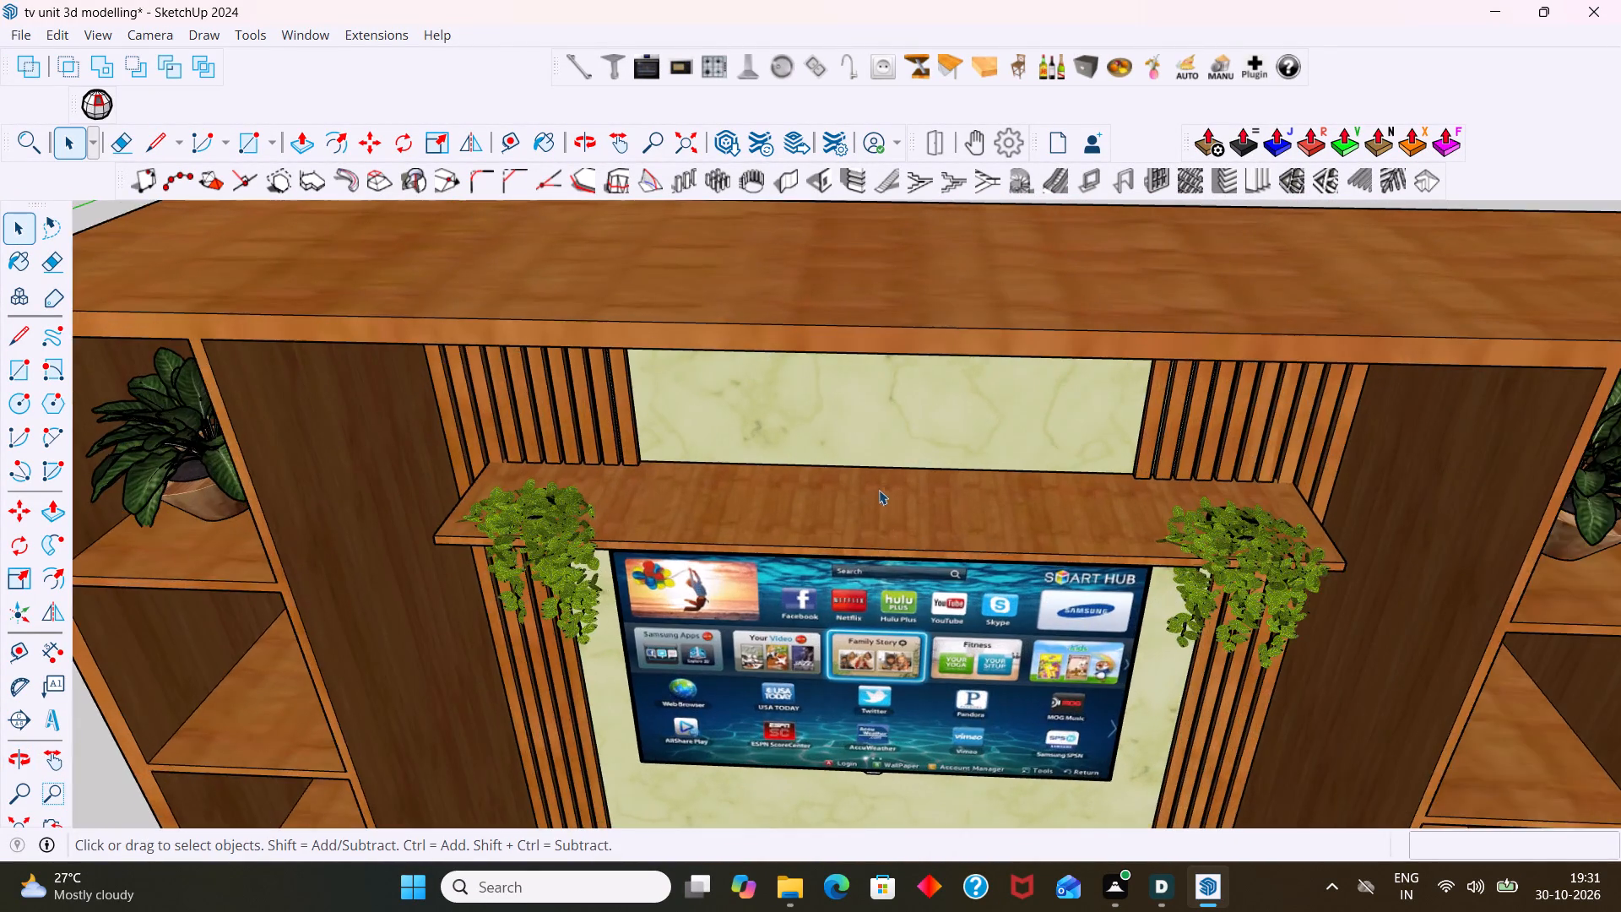
middle_drag(874, 535, 881, 367)
scroll(894, 618, up, 15)
middle_drag(896, 605, 915, 672)
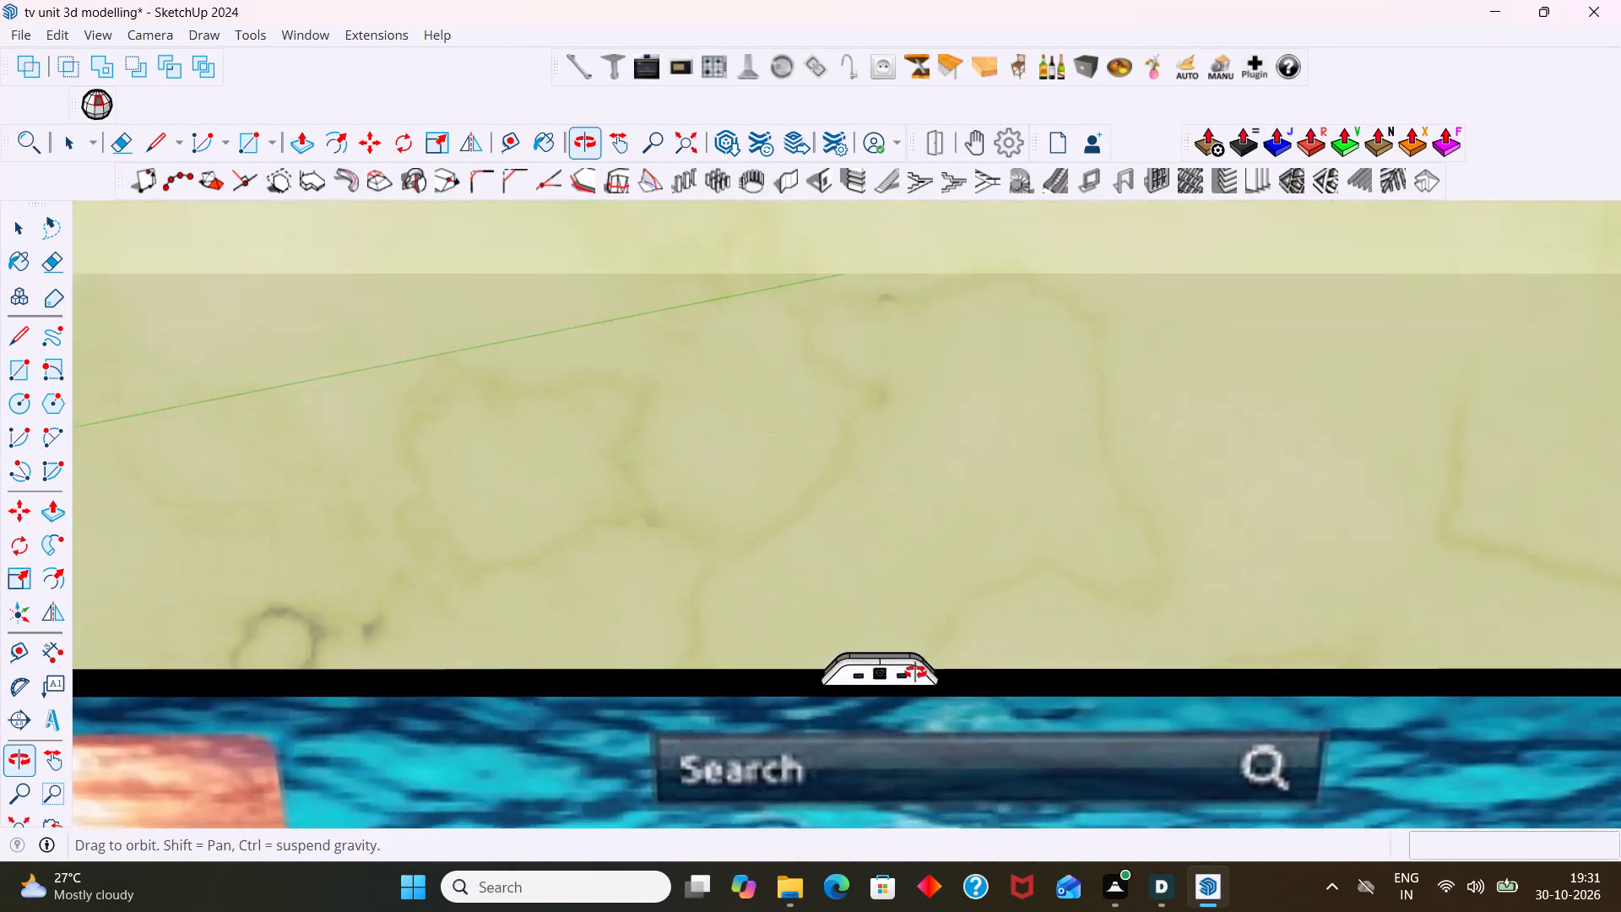
middle_drag(915, 672, 941, 581)
scroll(889, 648, up, 6)
scroll(836, 730, down, 9)
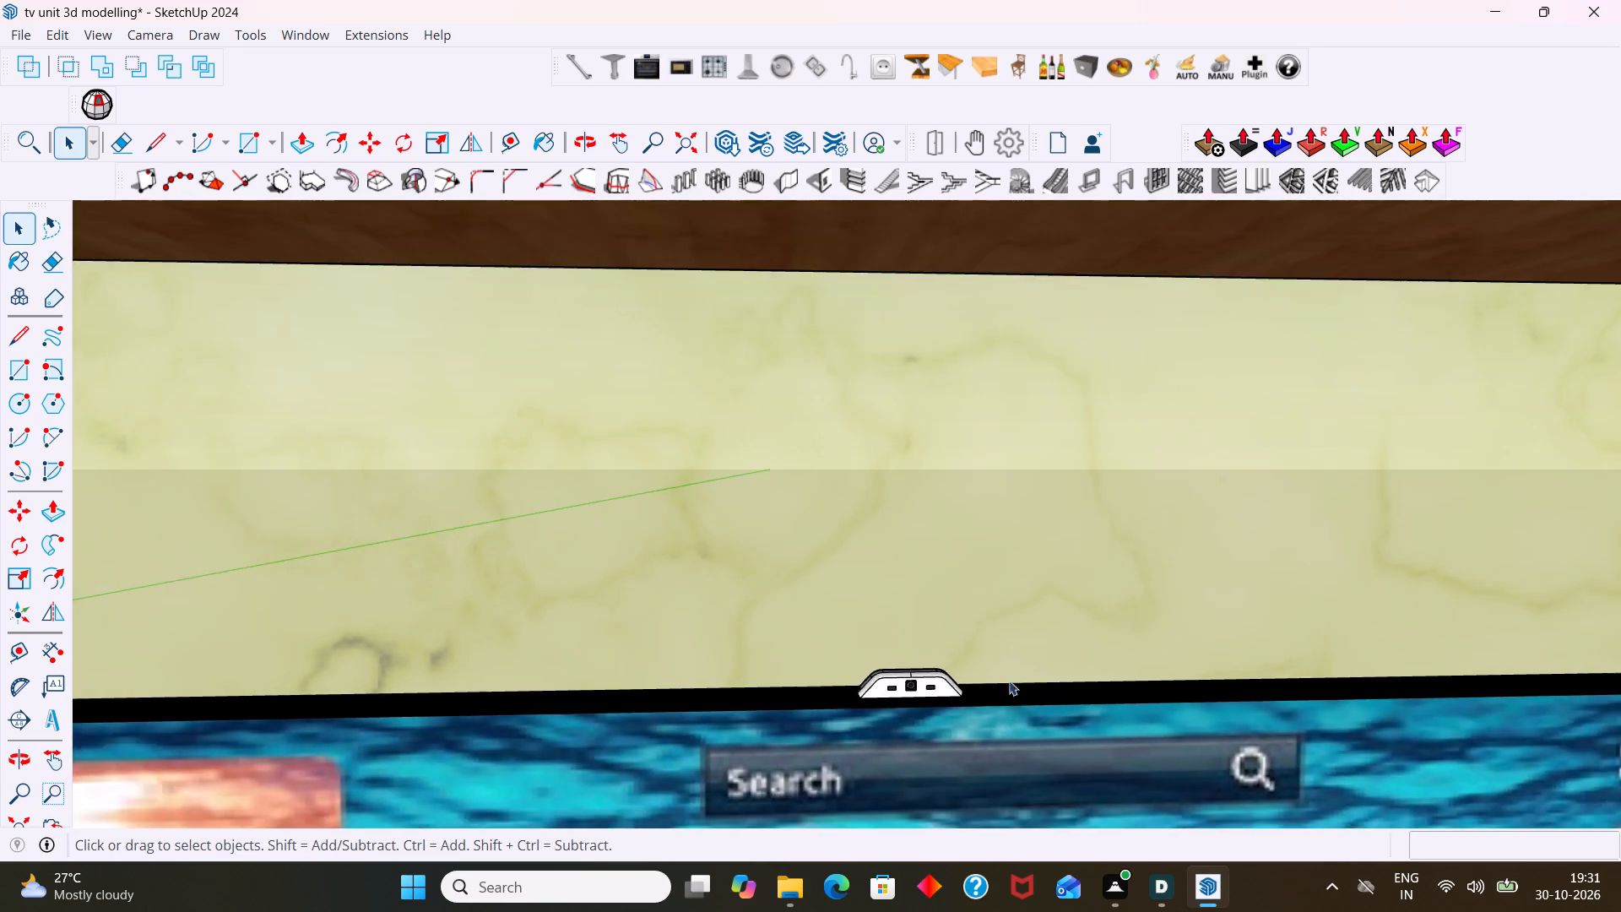
Examine the whole TV unit from the front, including the side shelves, the television, the plants and the lower cabinets.
scroll(1009, 681, down, 20)
scroll(1009, 681, down, 9)
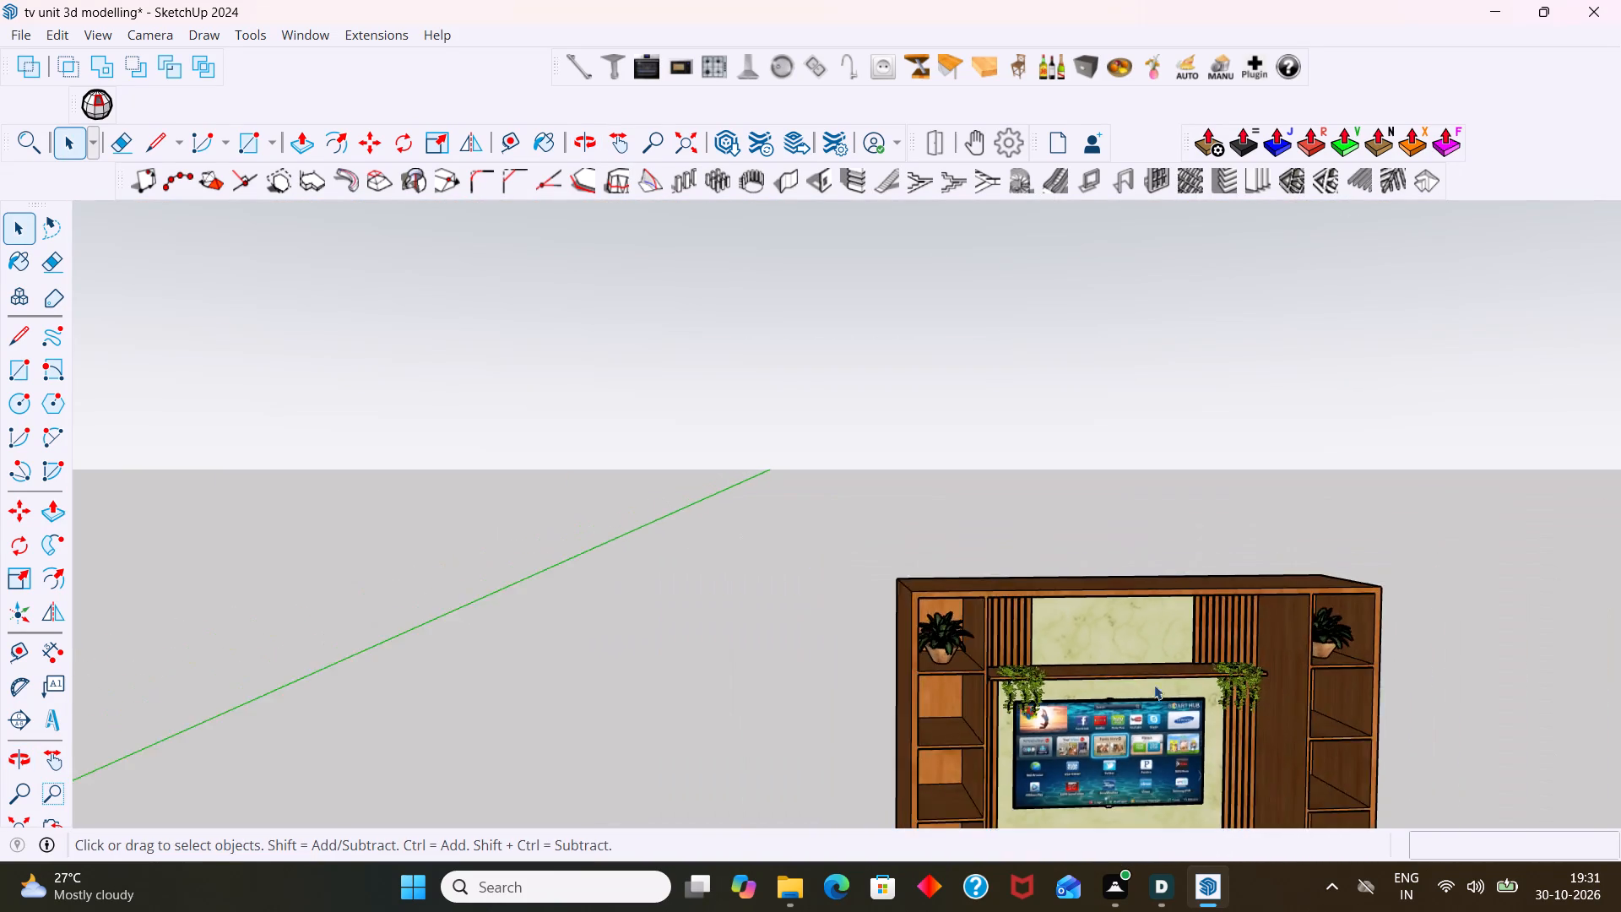
scroll(1154, 685, down, 6)
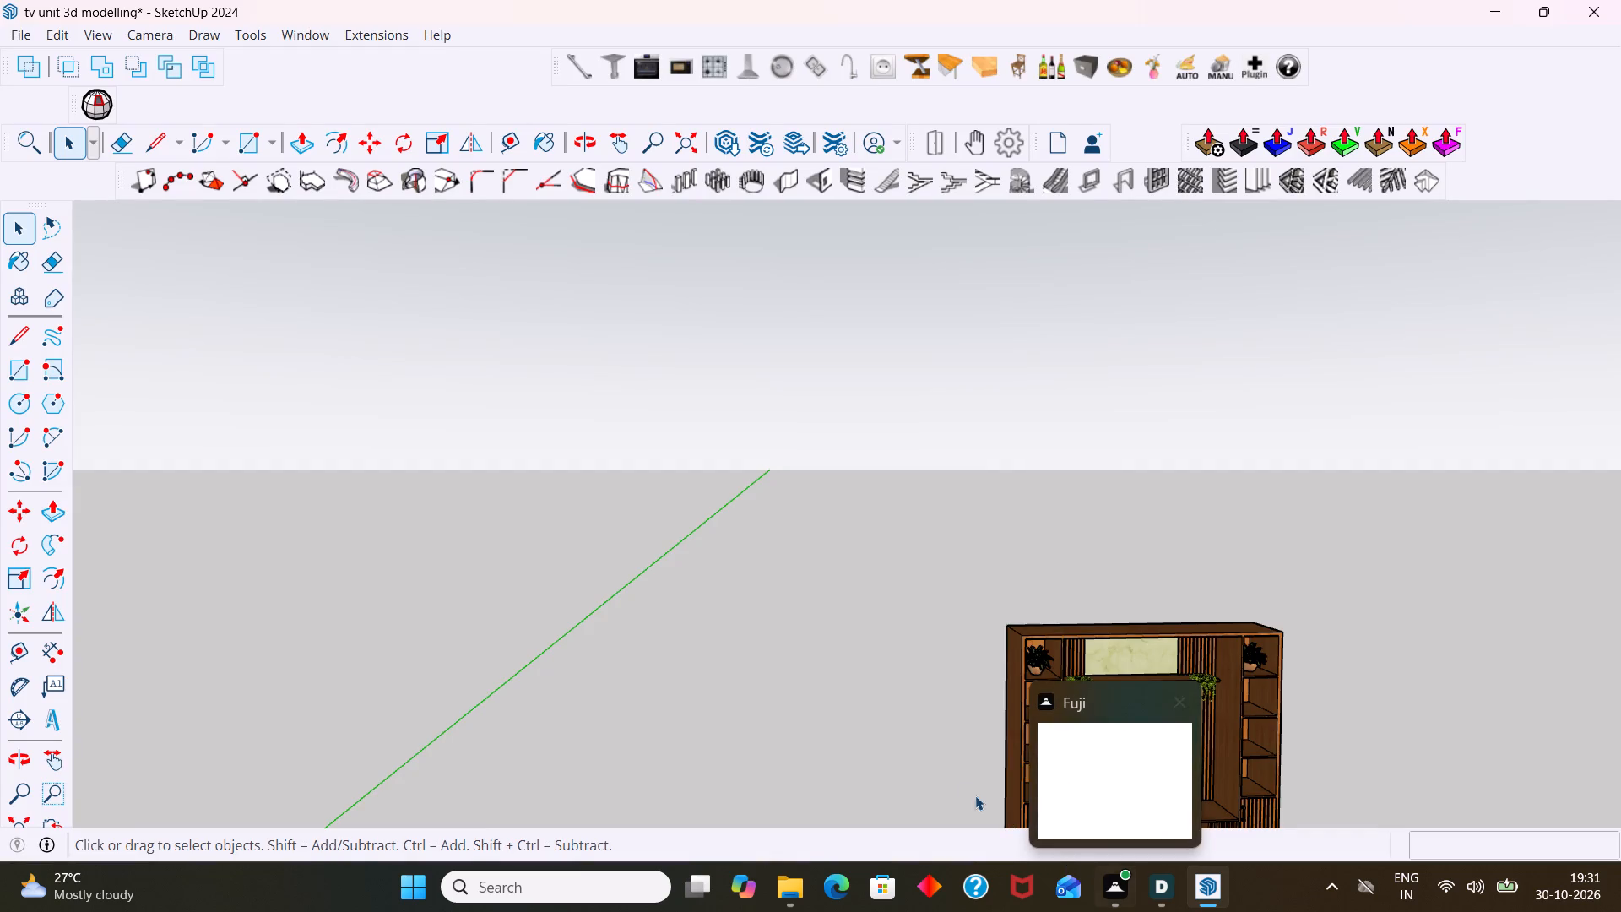
scroll(1168, 755, down, 1)
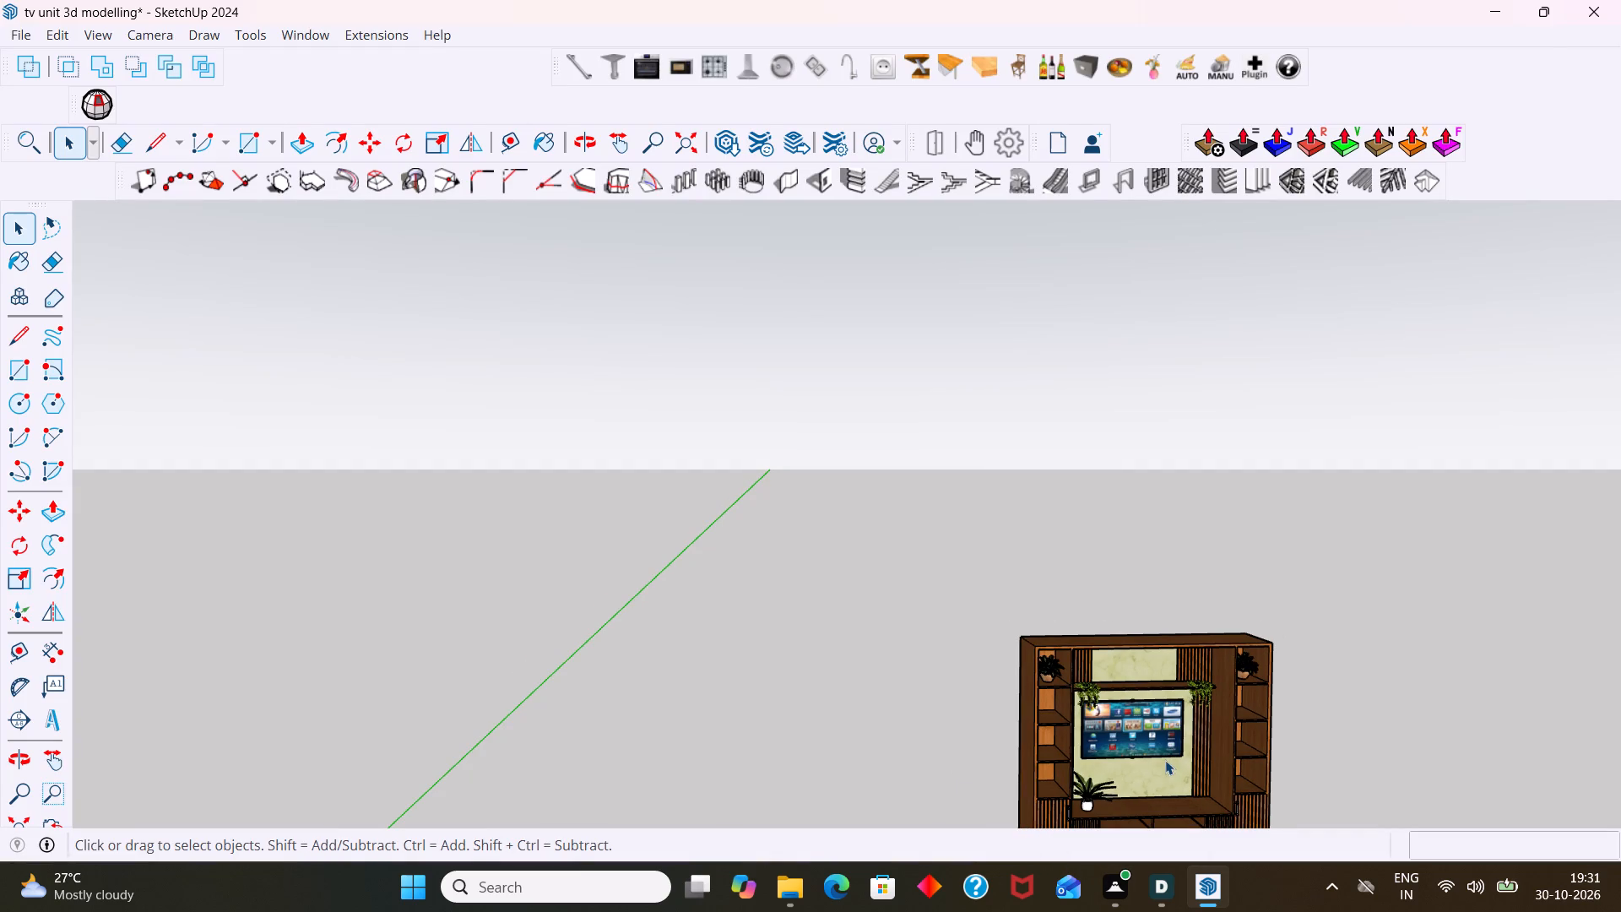
shift+middle_drag(1156, 770, 605, 643)
scroll(653, 646, up, 8)
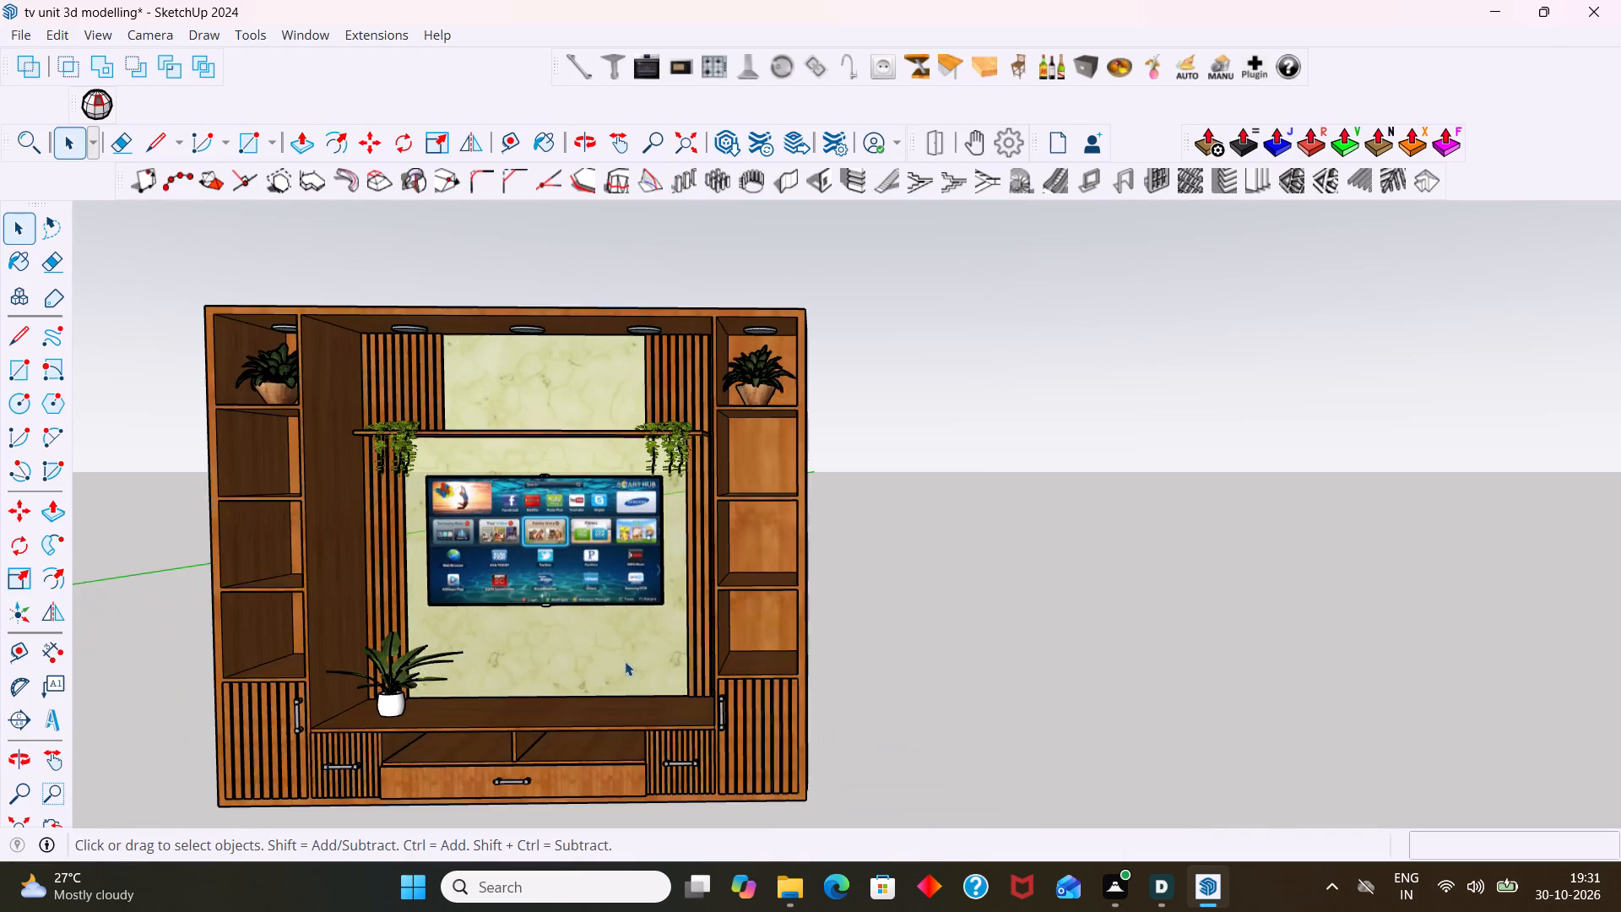
middle_drag(624, 661, 696, 655)
scroll(919, 574, down, 4)
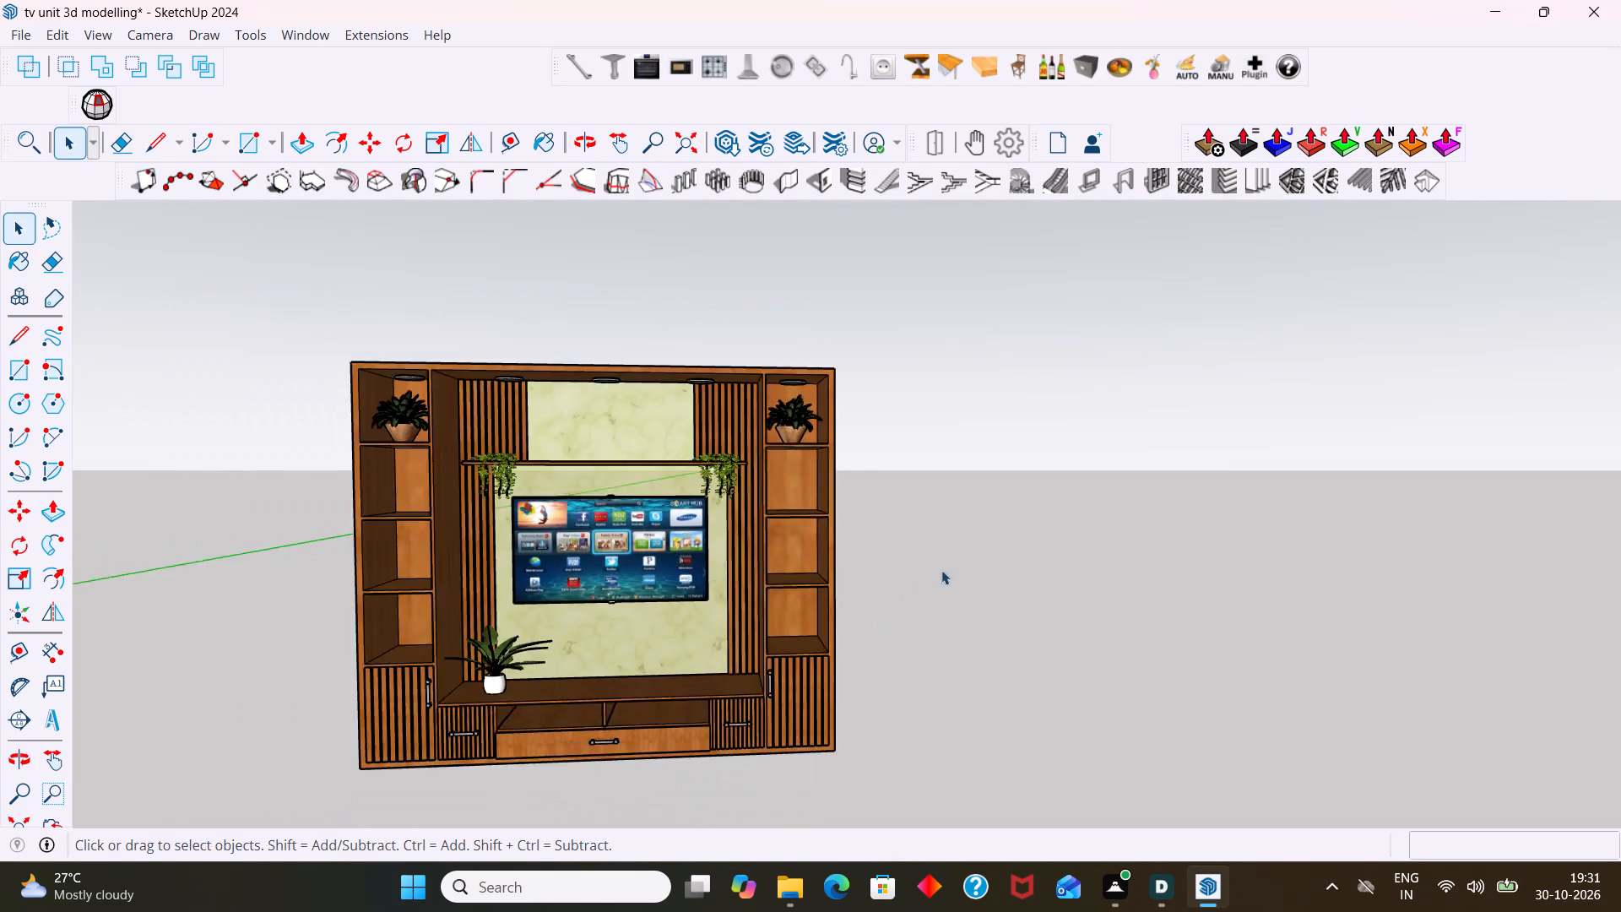
scroll(941, 570, down, 2)
click(952, 568)
scroll(962, 561, down, 2)
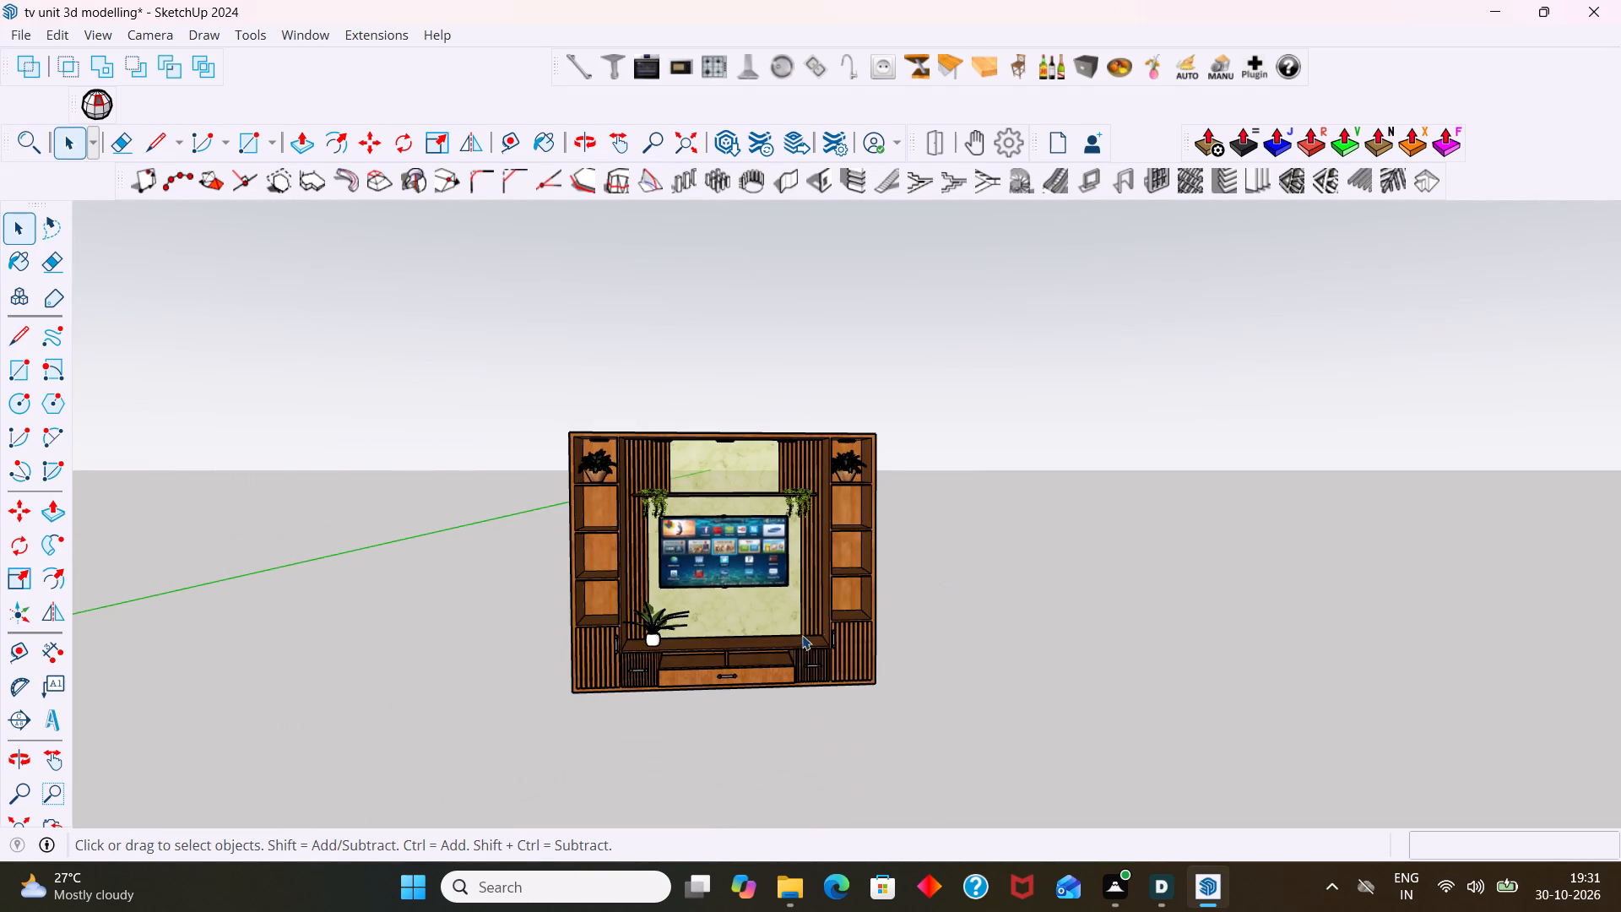
middle_drag(942, 655, 936, 721)
scroll(792, 672, up, 6)
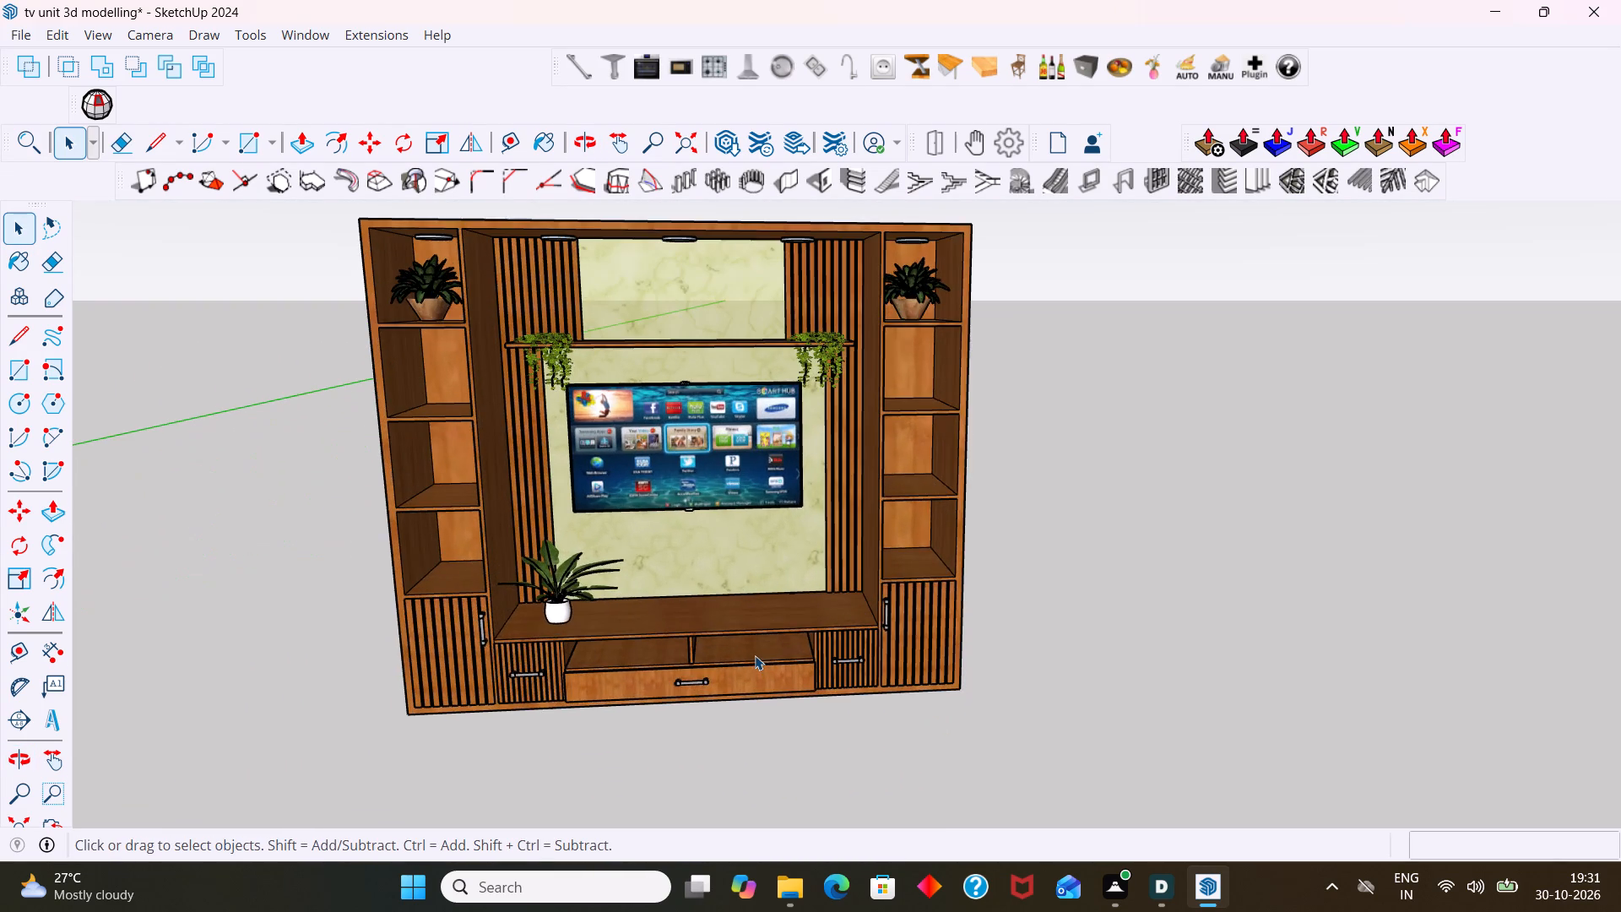
scroll(583, 594, up, 4)
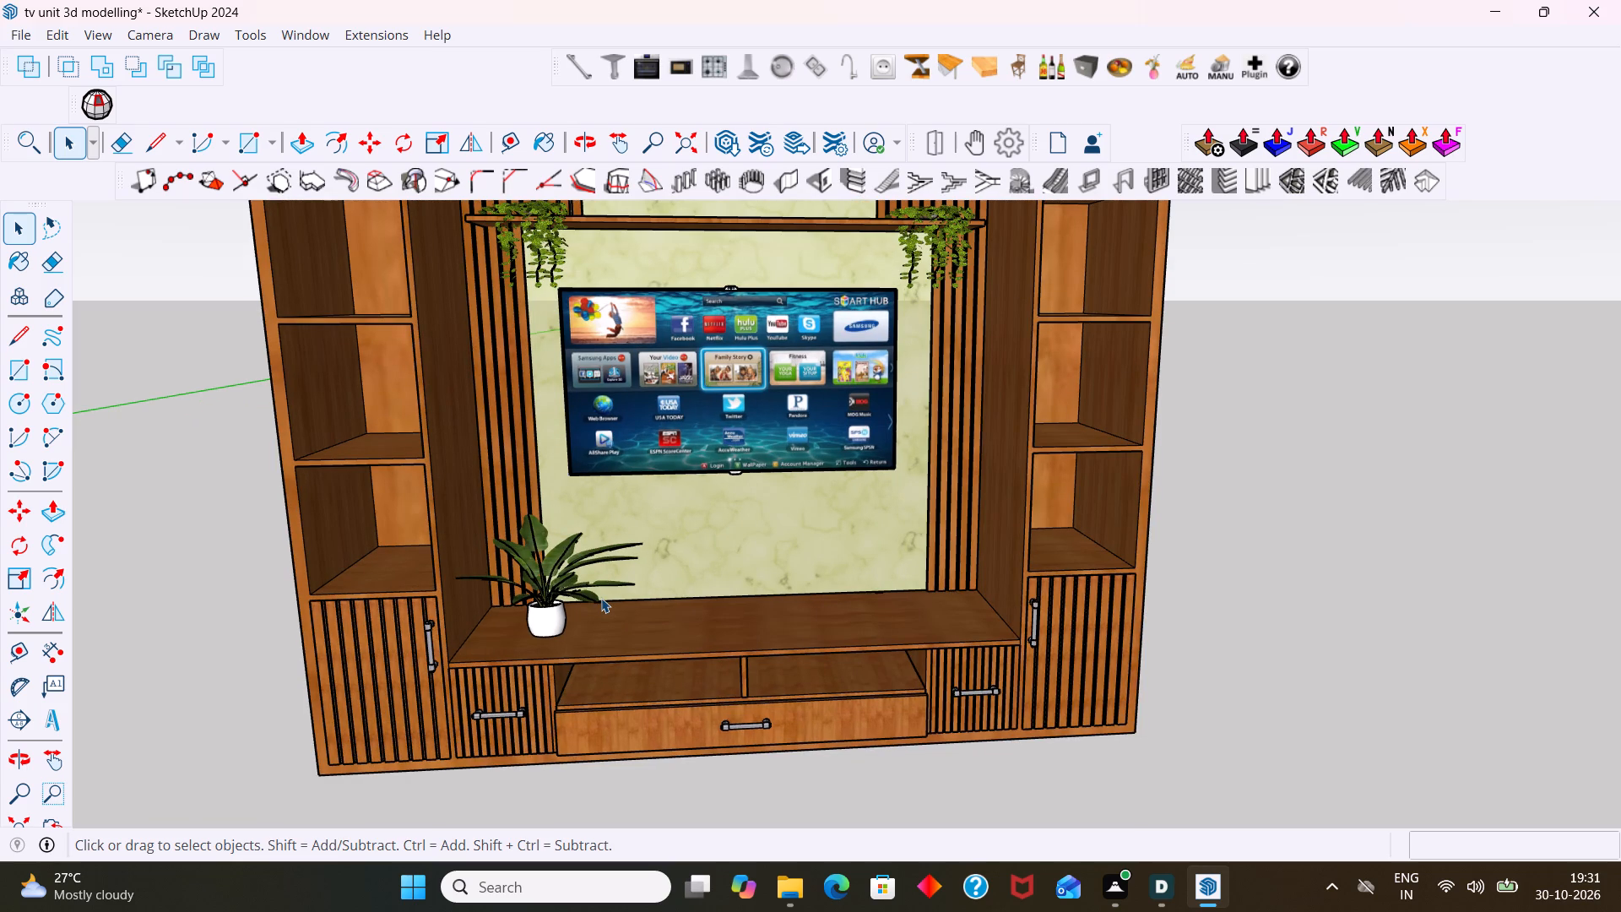
scroll(602, 464, down, 5)
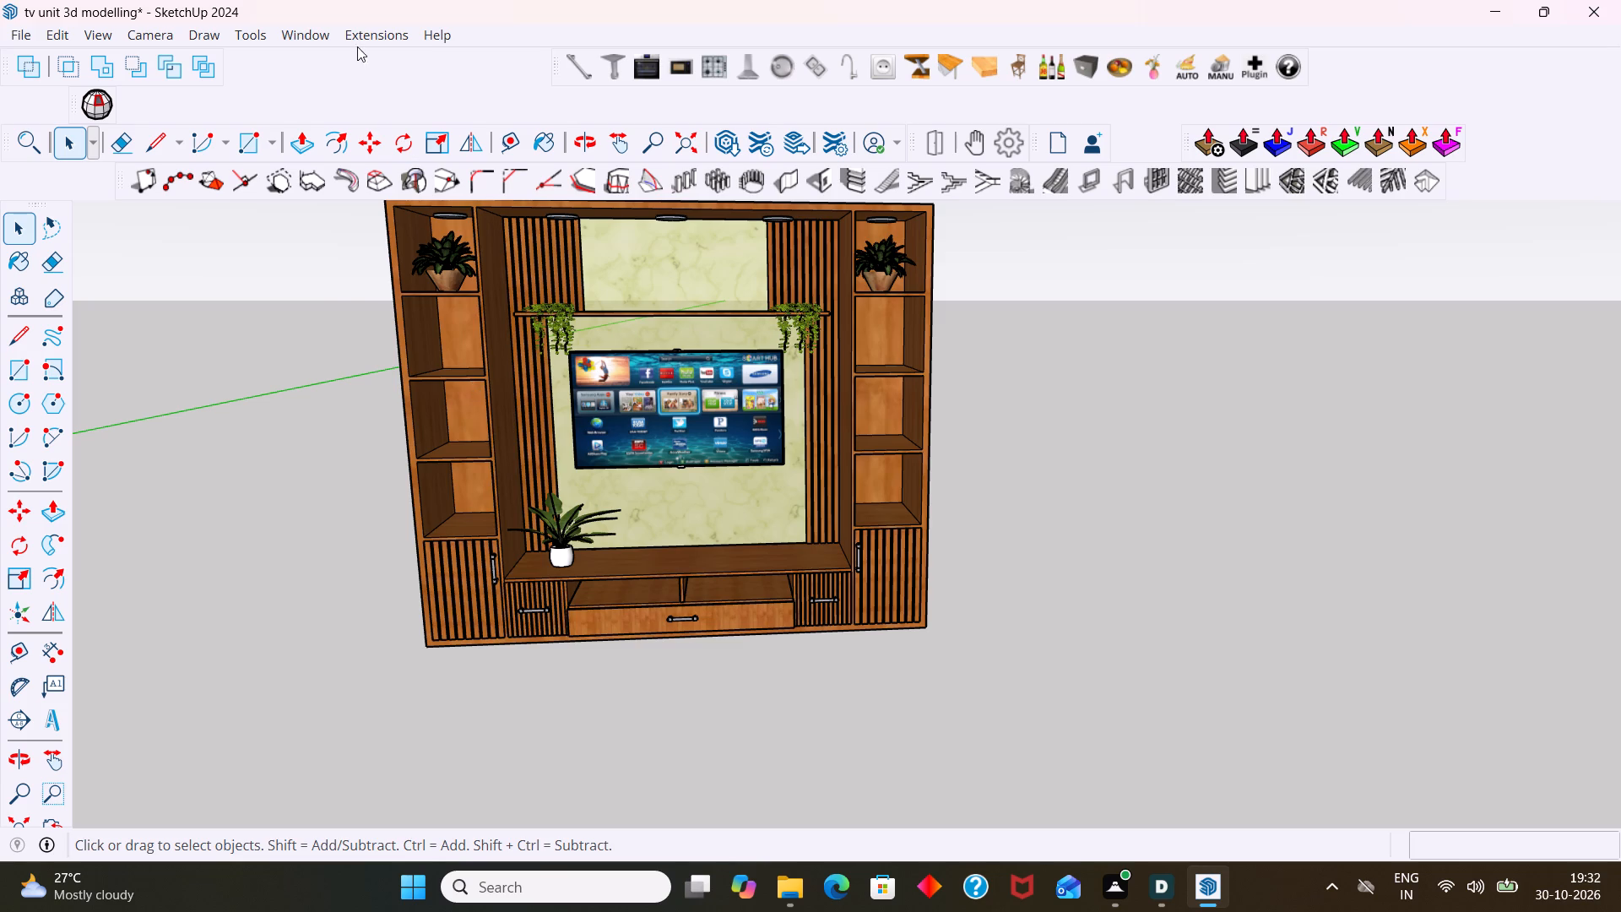
Open the 3D Warehouse model library.
click(321, 39)
click(361, 235)
click(299, 33)
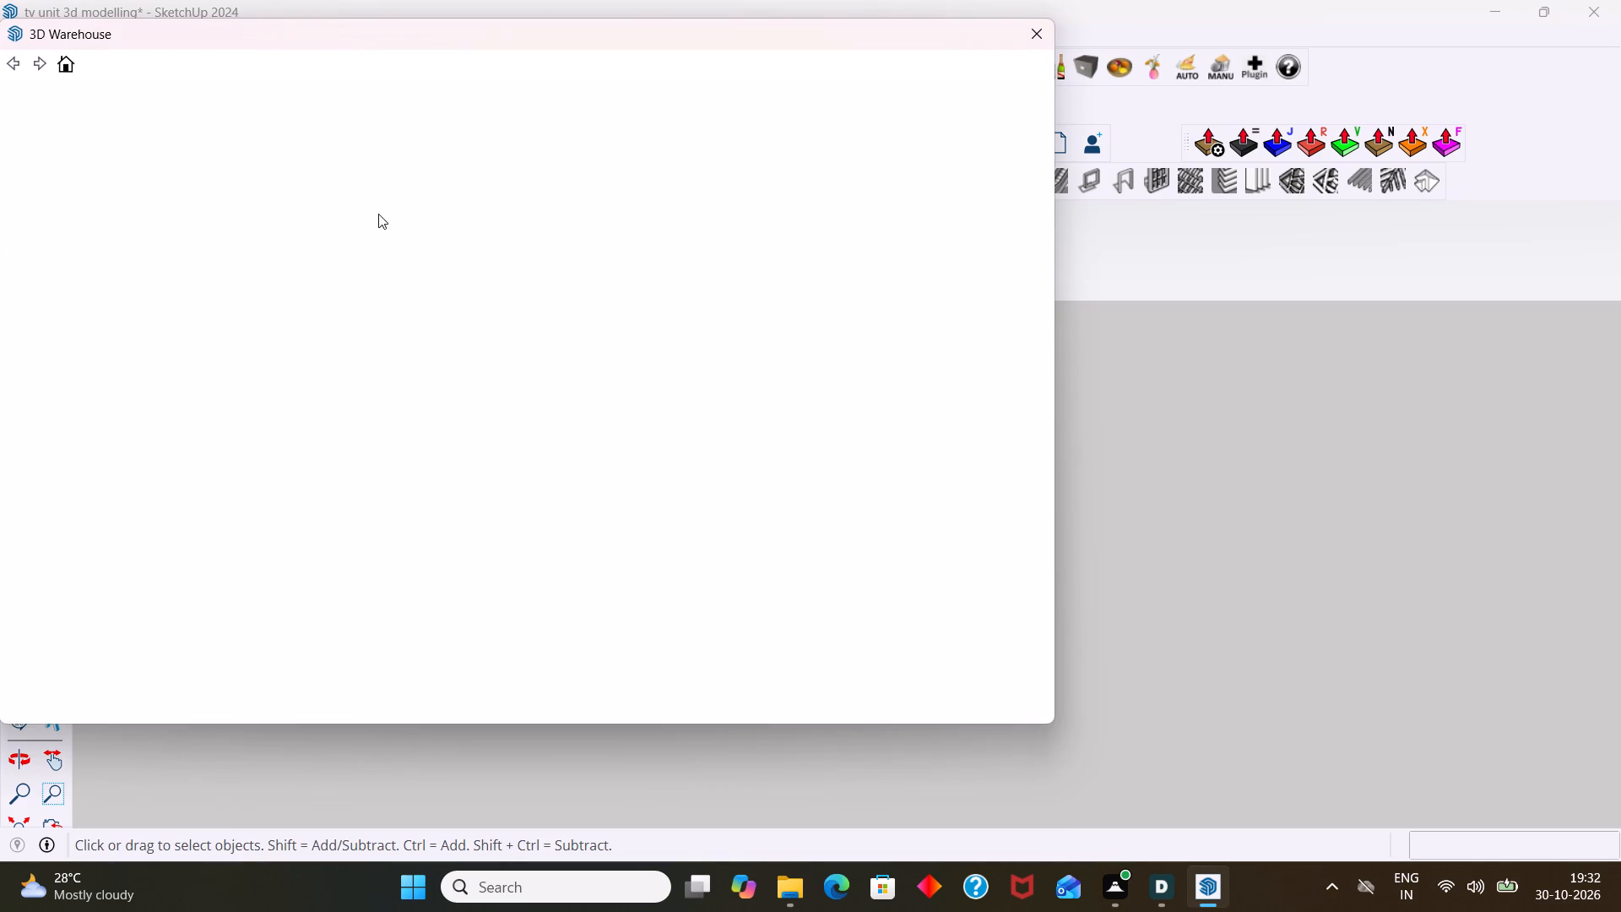
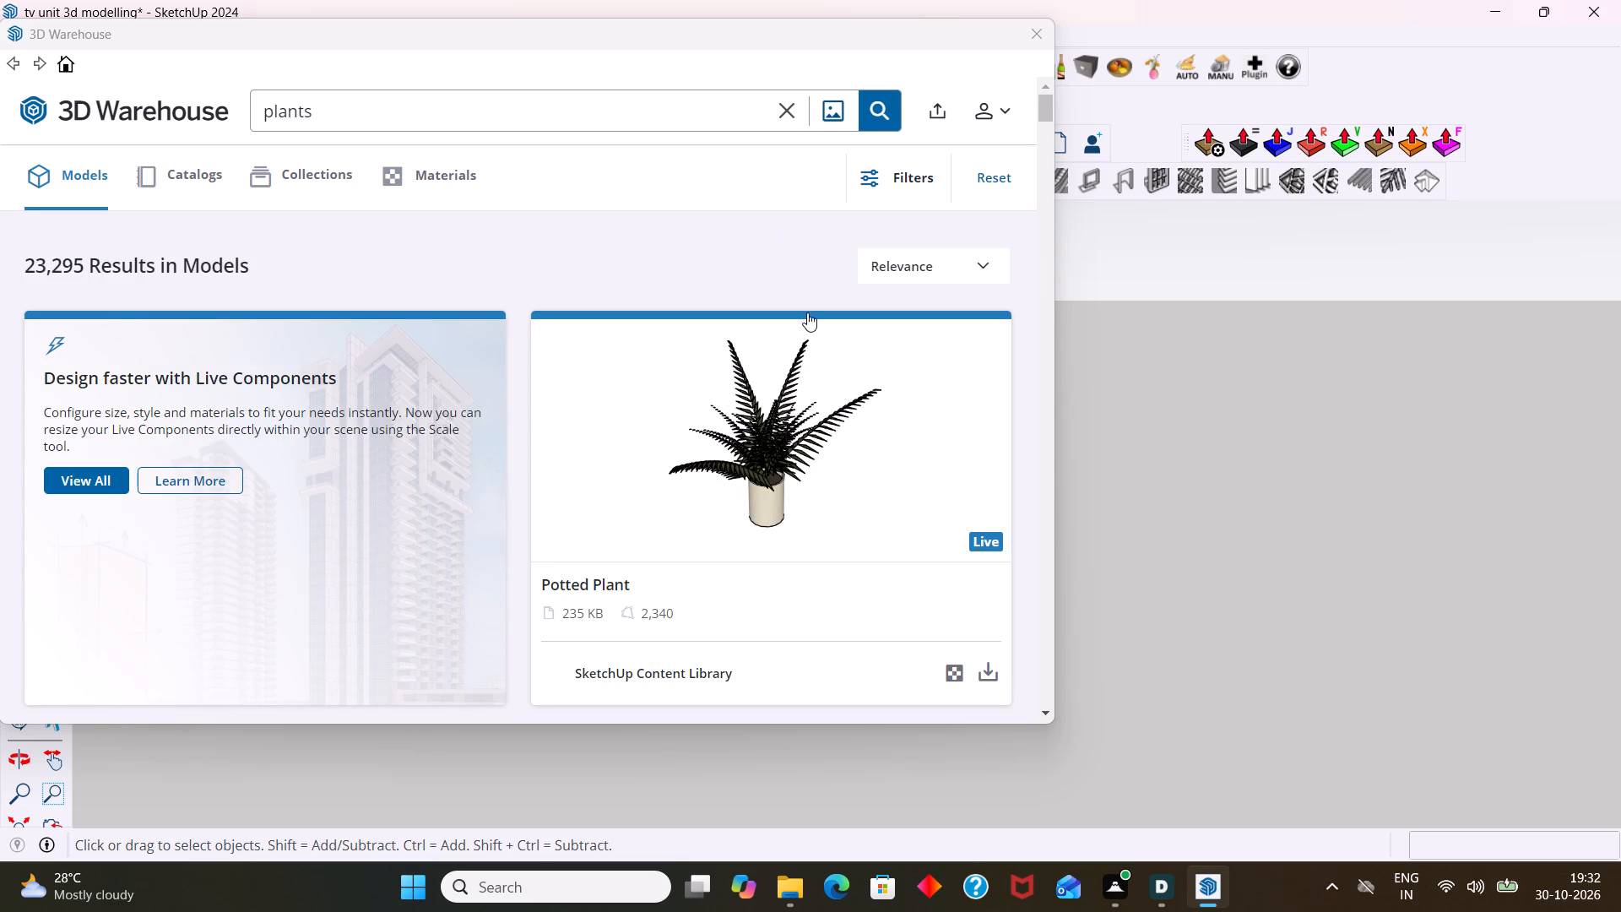
Browse the 3D Warehouse model results for plants to find a suitable plant for the TV unit scene.
scroll(805, 472, down, 3)
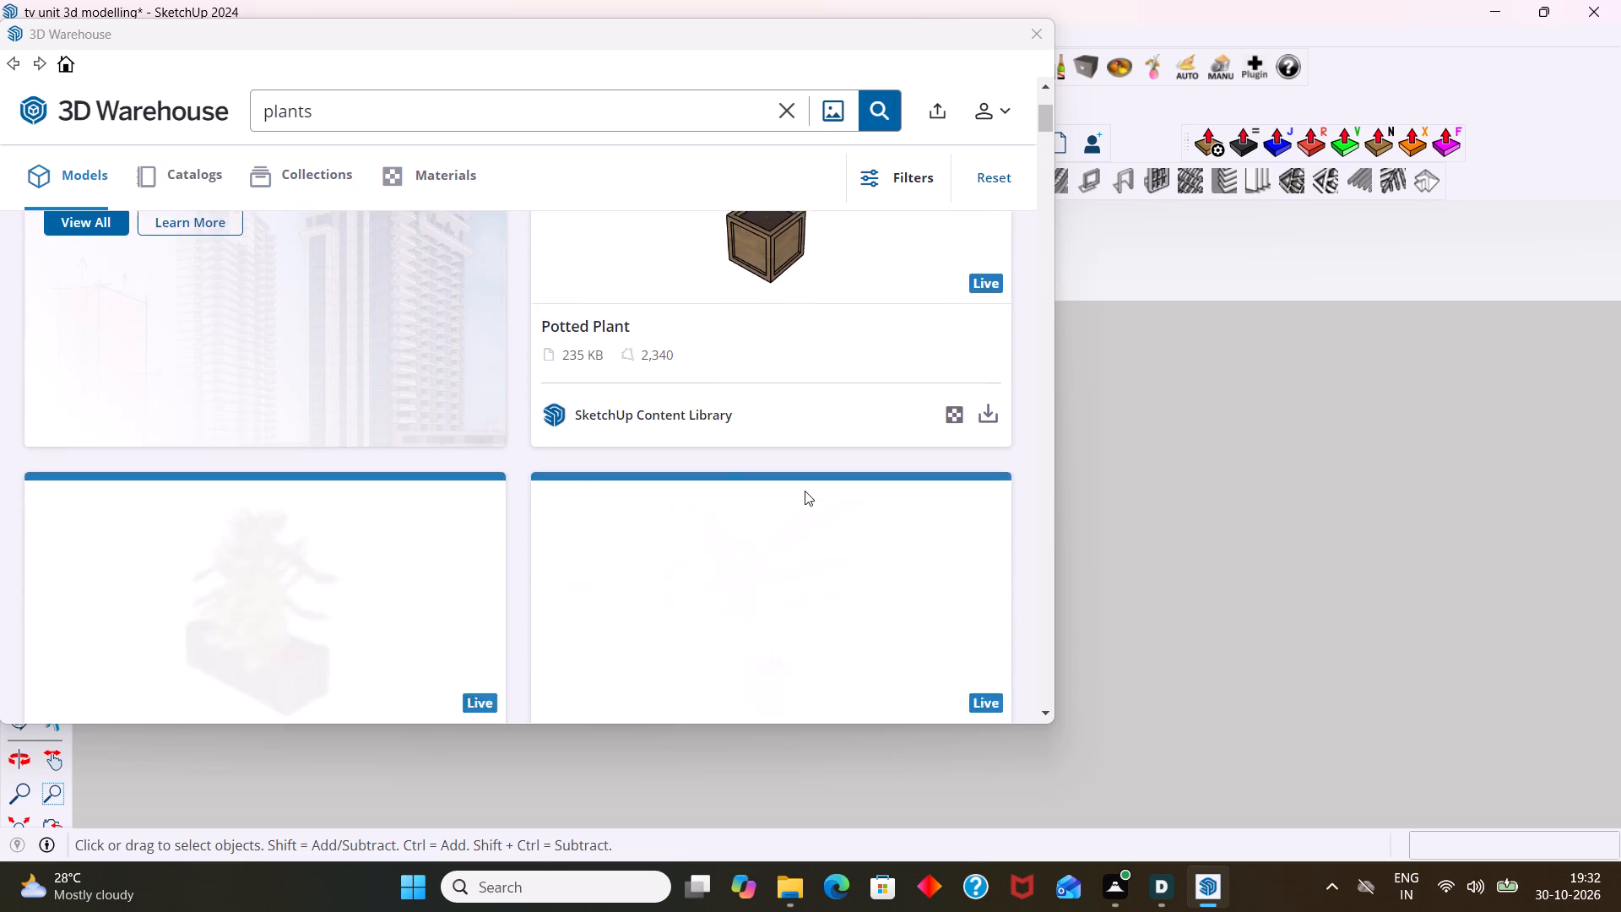
scroll(805, 491, down, 2)
scroll(805, 491, up, 6)
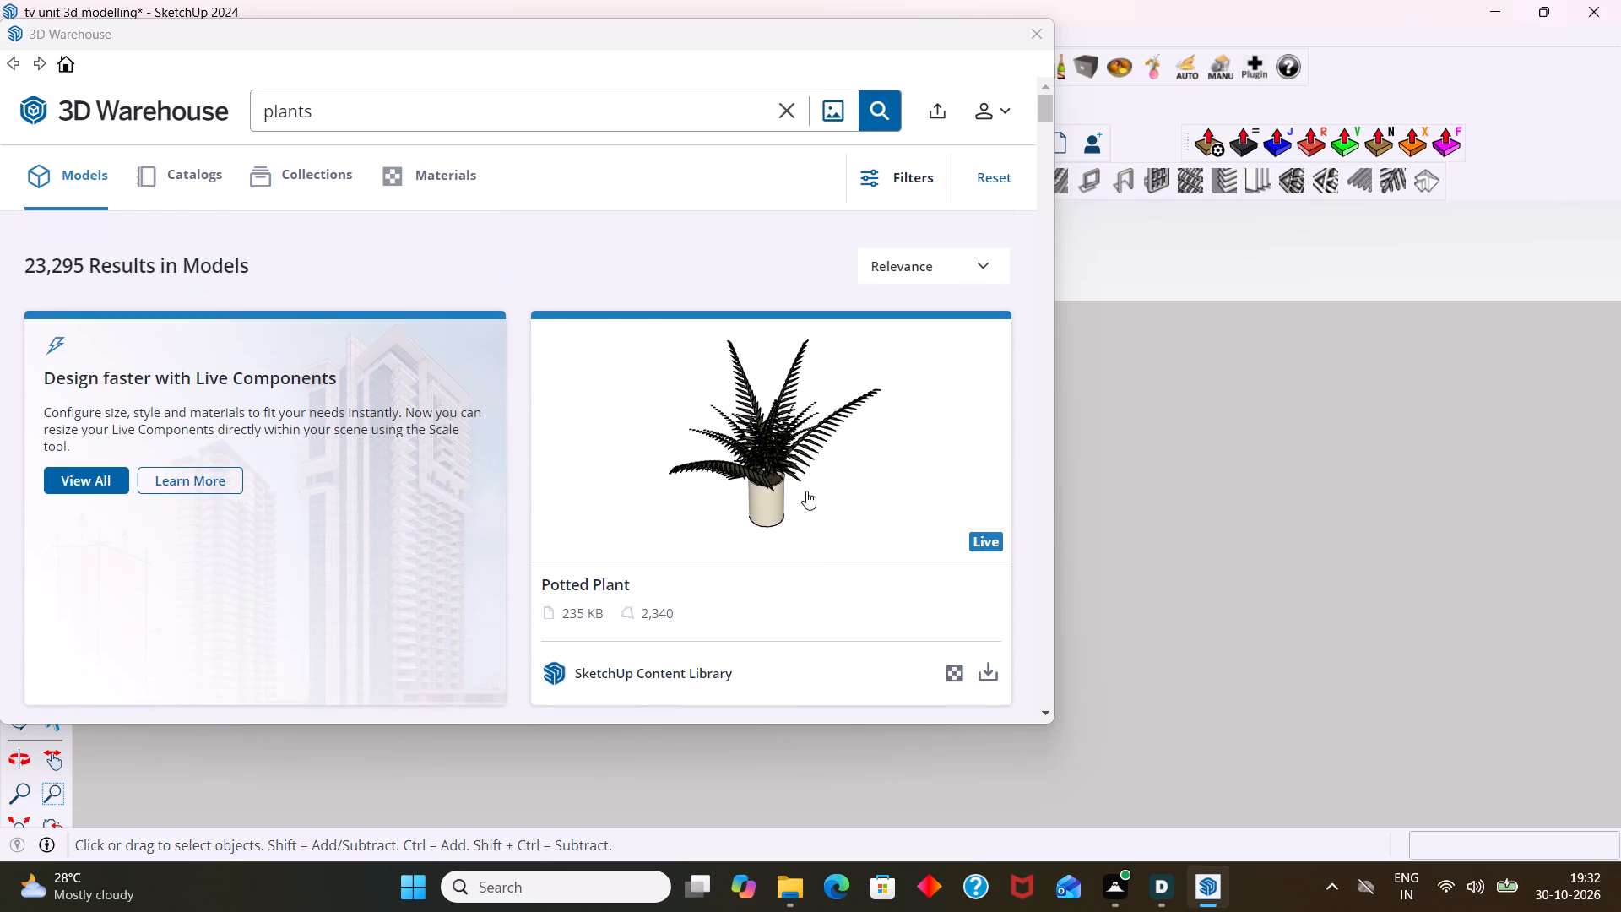
scroll(806, 492, down, 10)
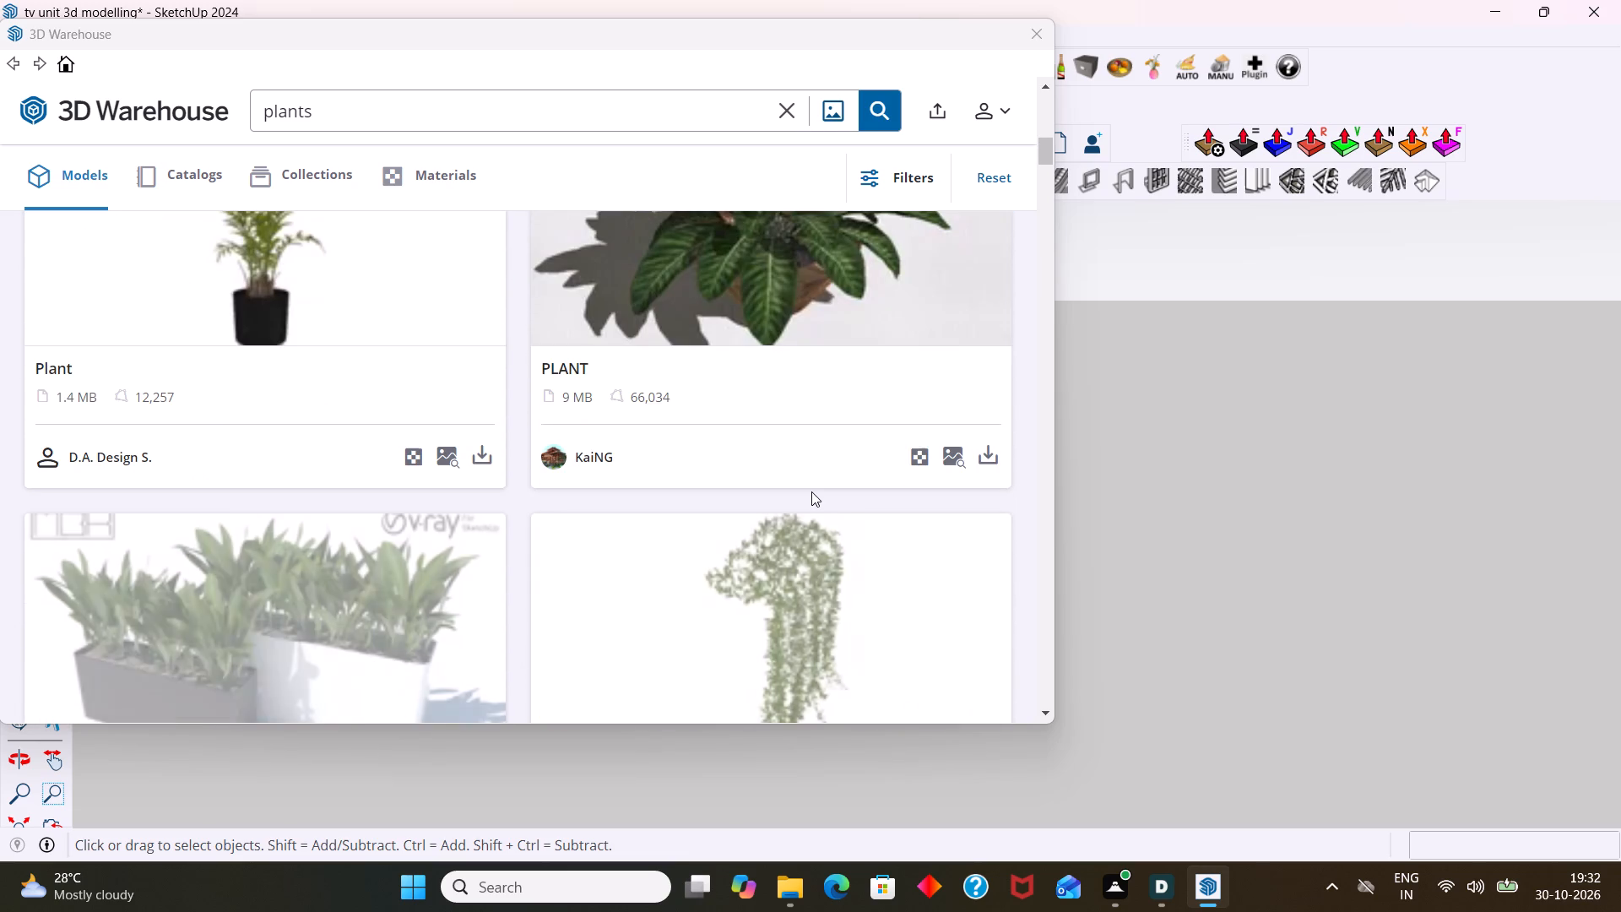
scroll(811, 491, down, 7)
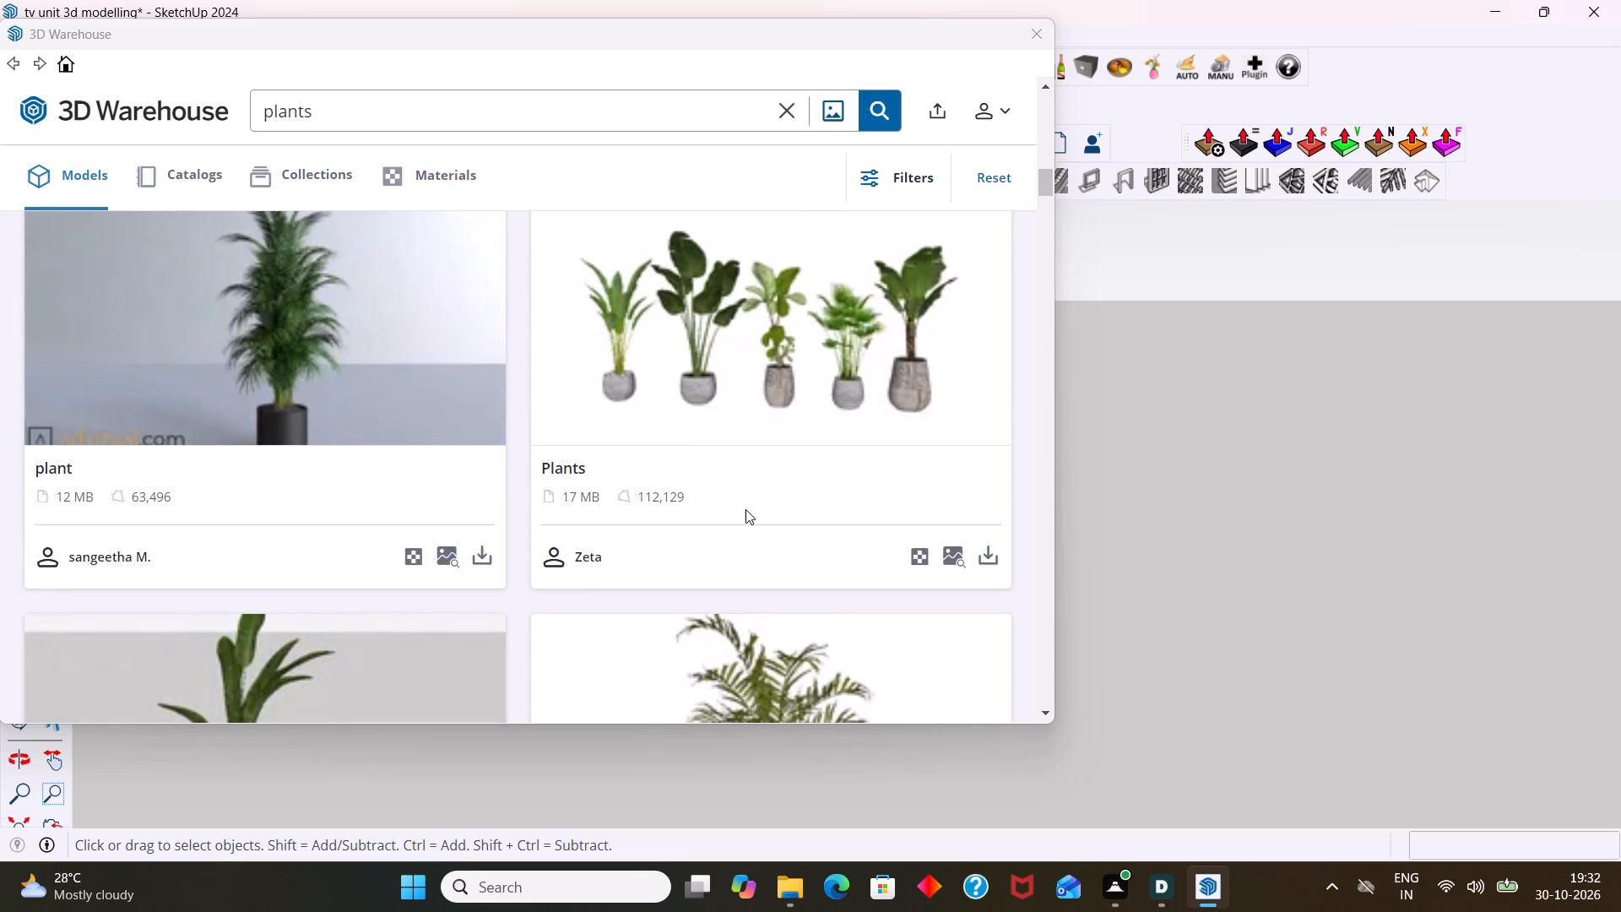
scroll(731, 510, down, 6)
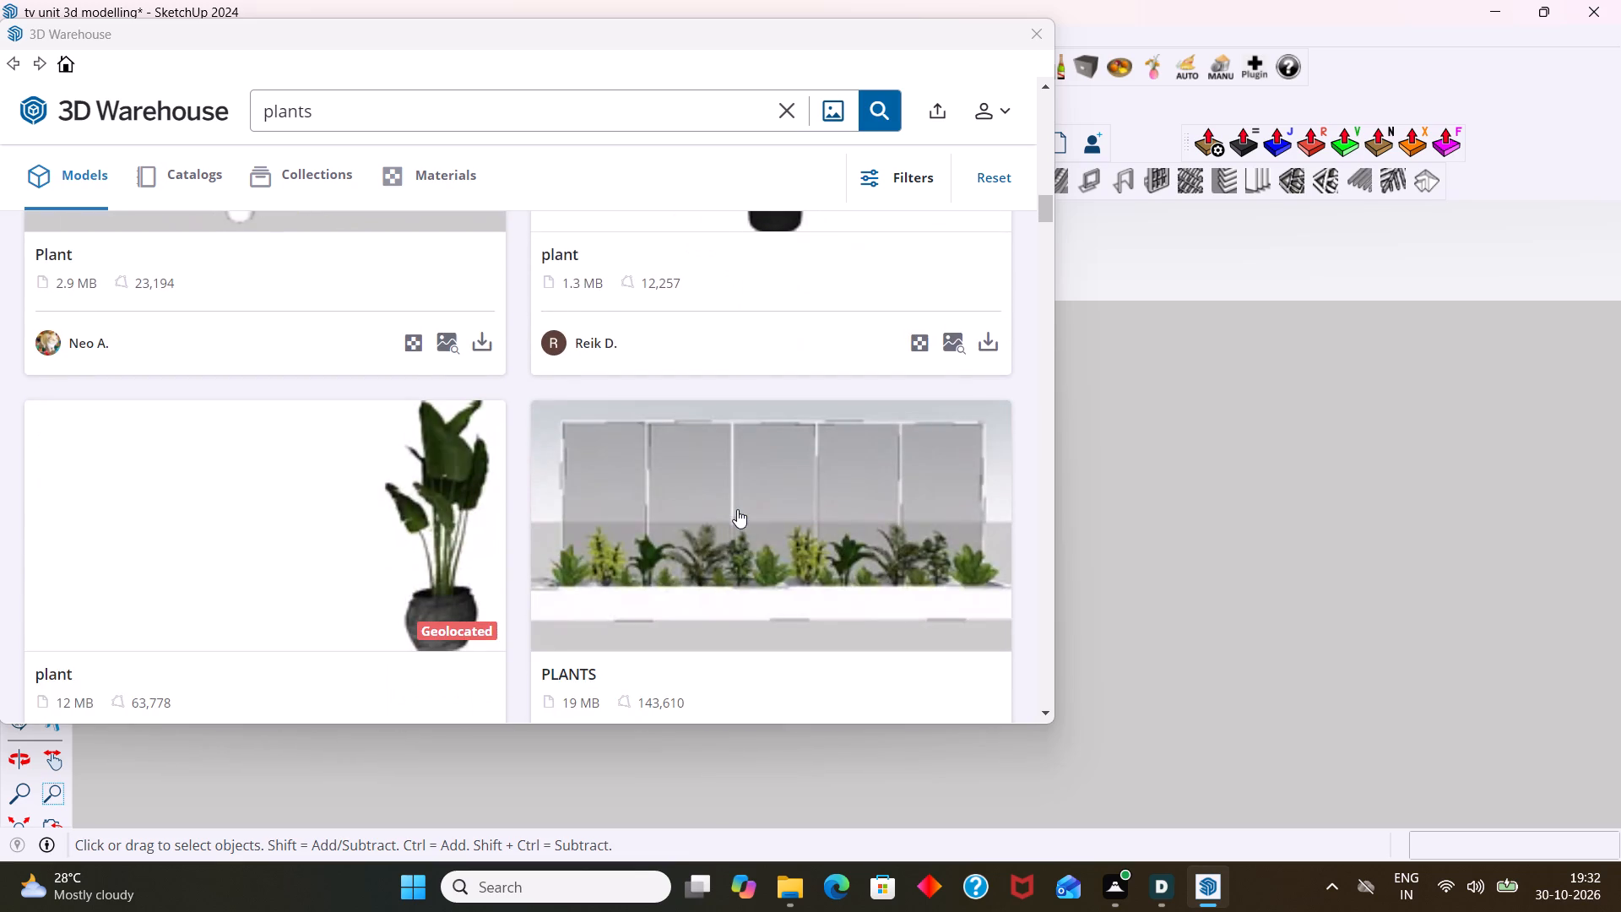
scroll(737, 509, down, 8)
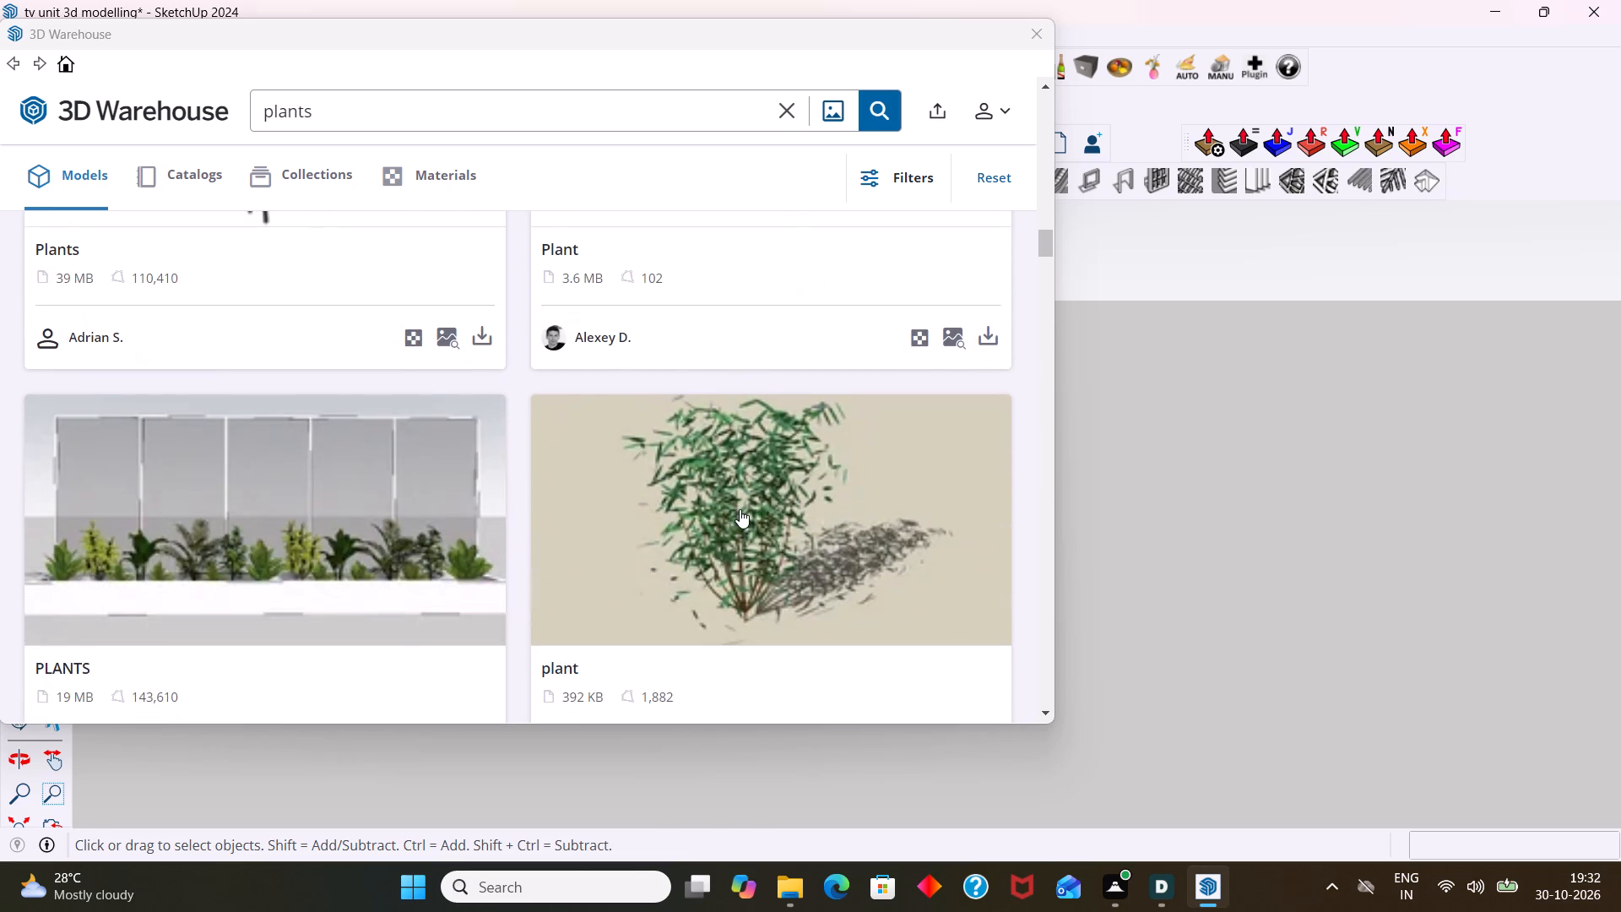
scroll(740, 510, down, 5)
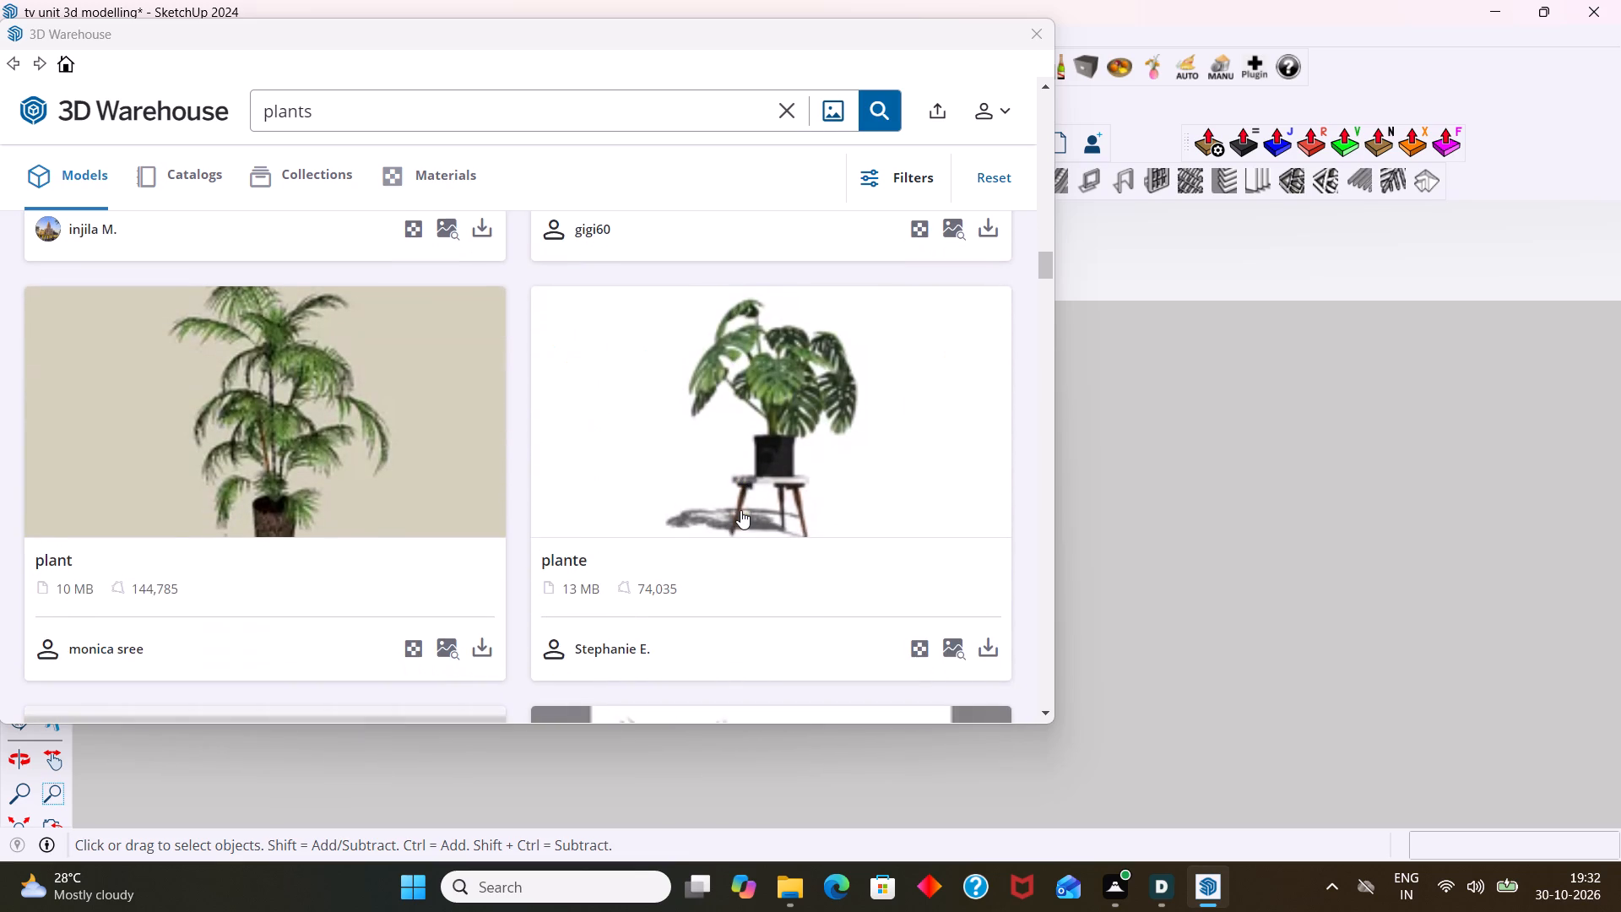
scroll(740, 510, down, 4)
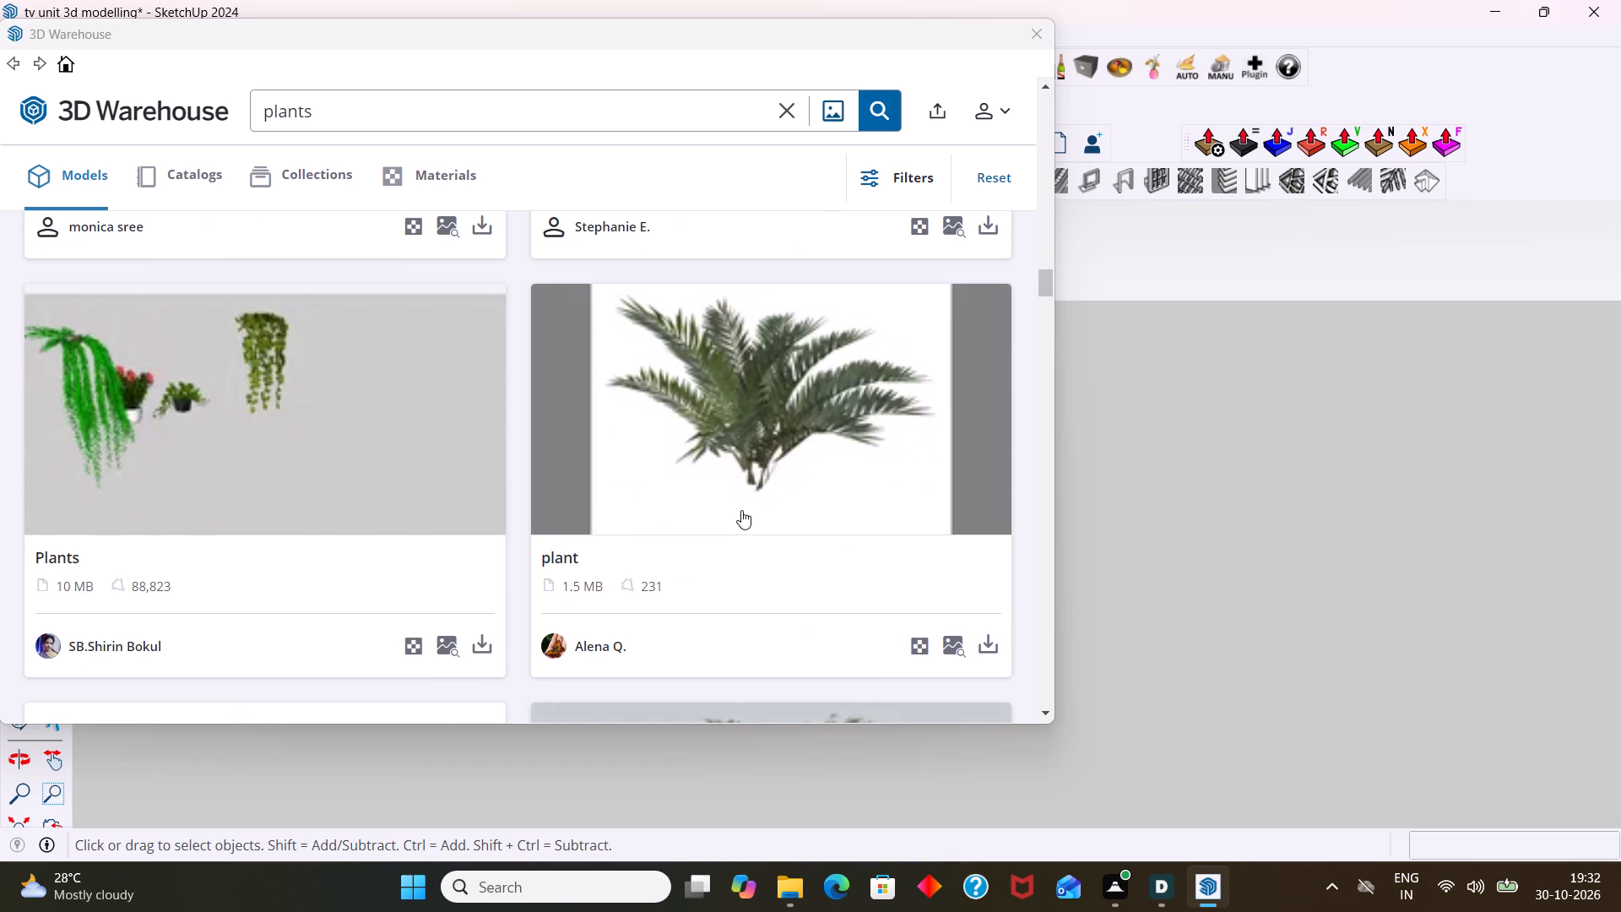
scroll(741, 510, down, 4)
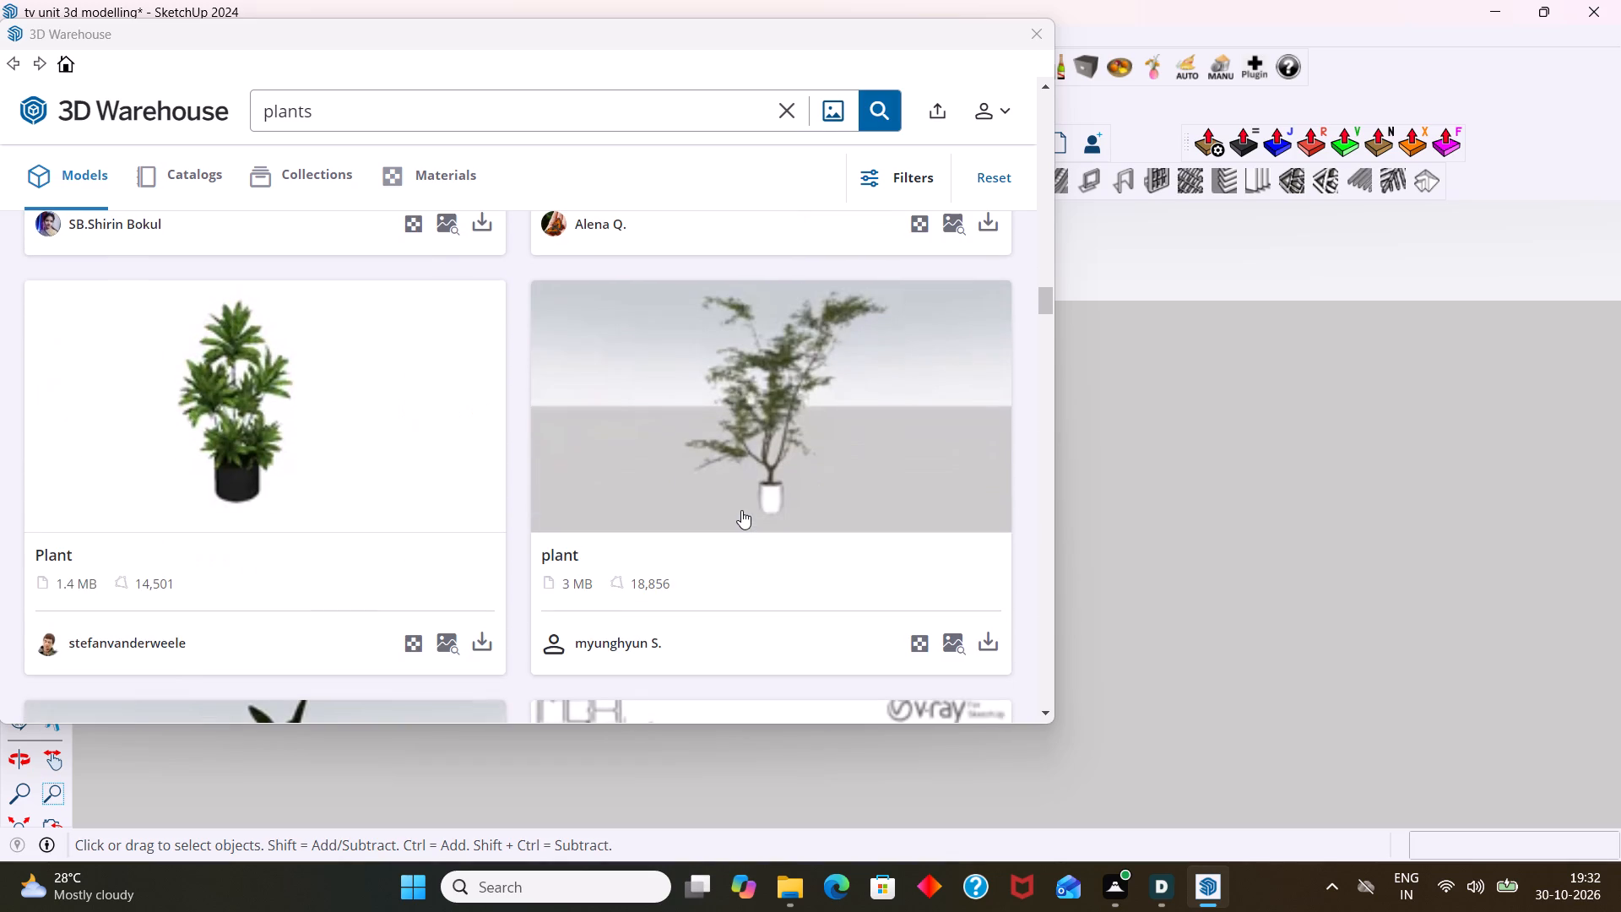
scroll(741, 510, down, 3)
scroll(741, 510, up, 9)
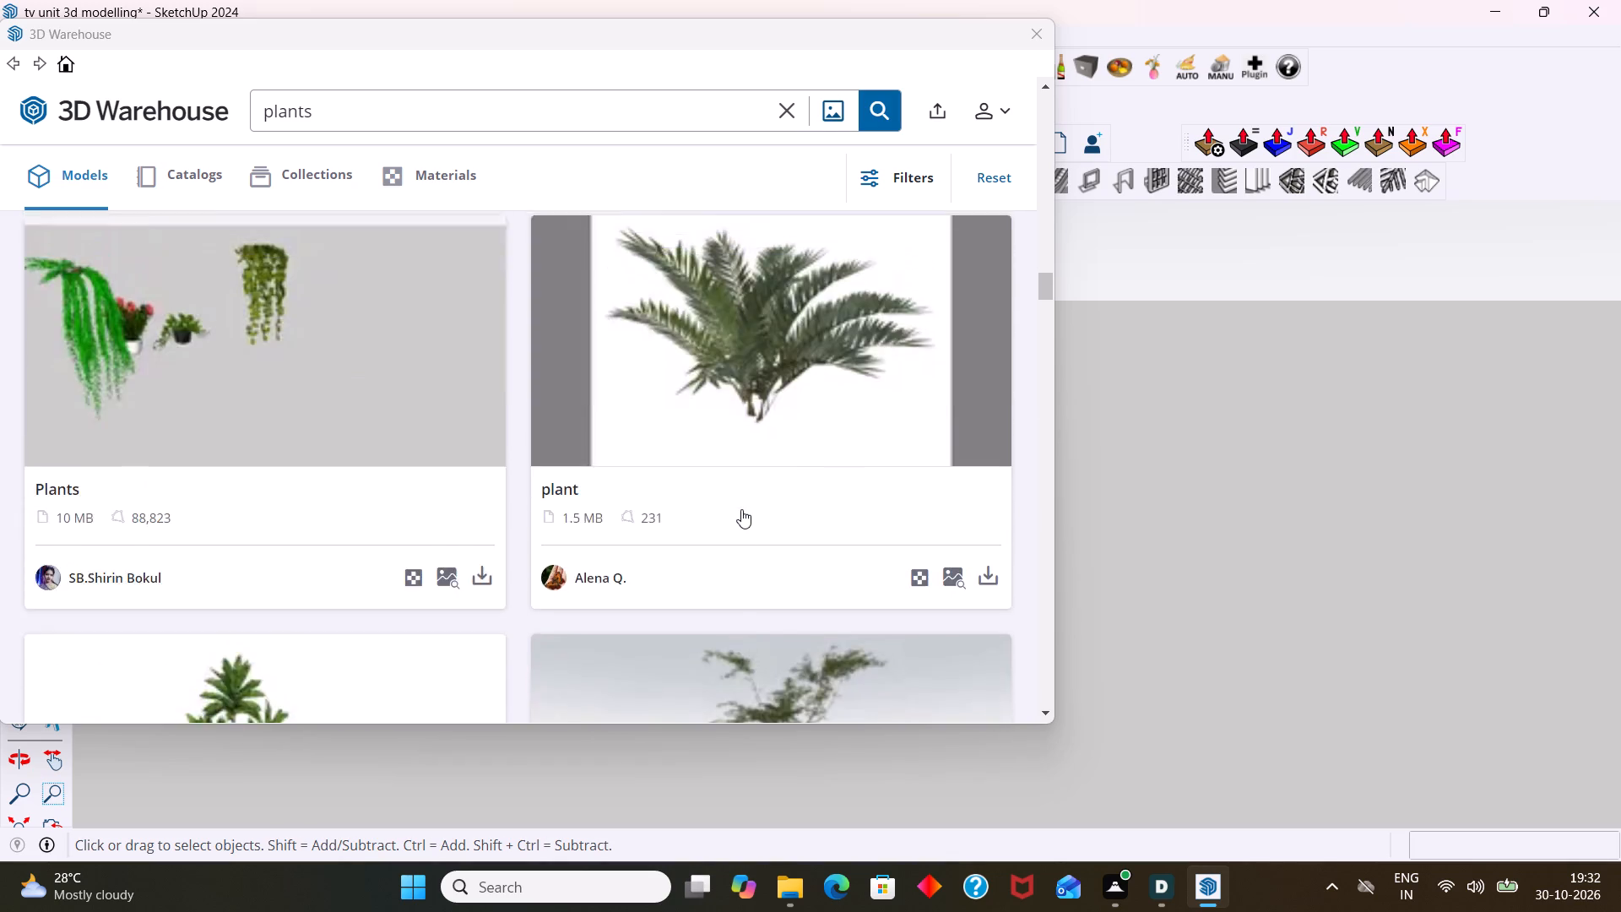
scroll(741, 509, up, 20)
scroll(741, 509, up, 1)
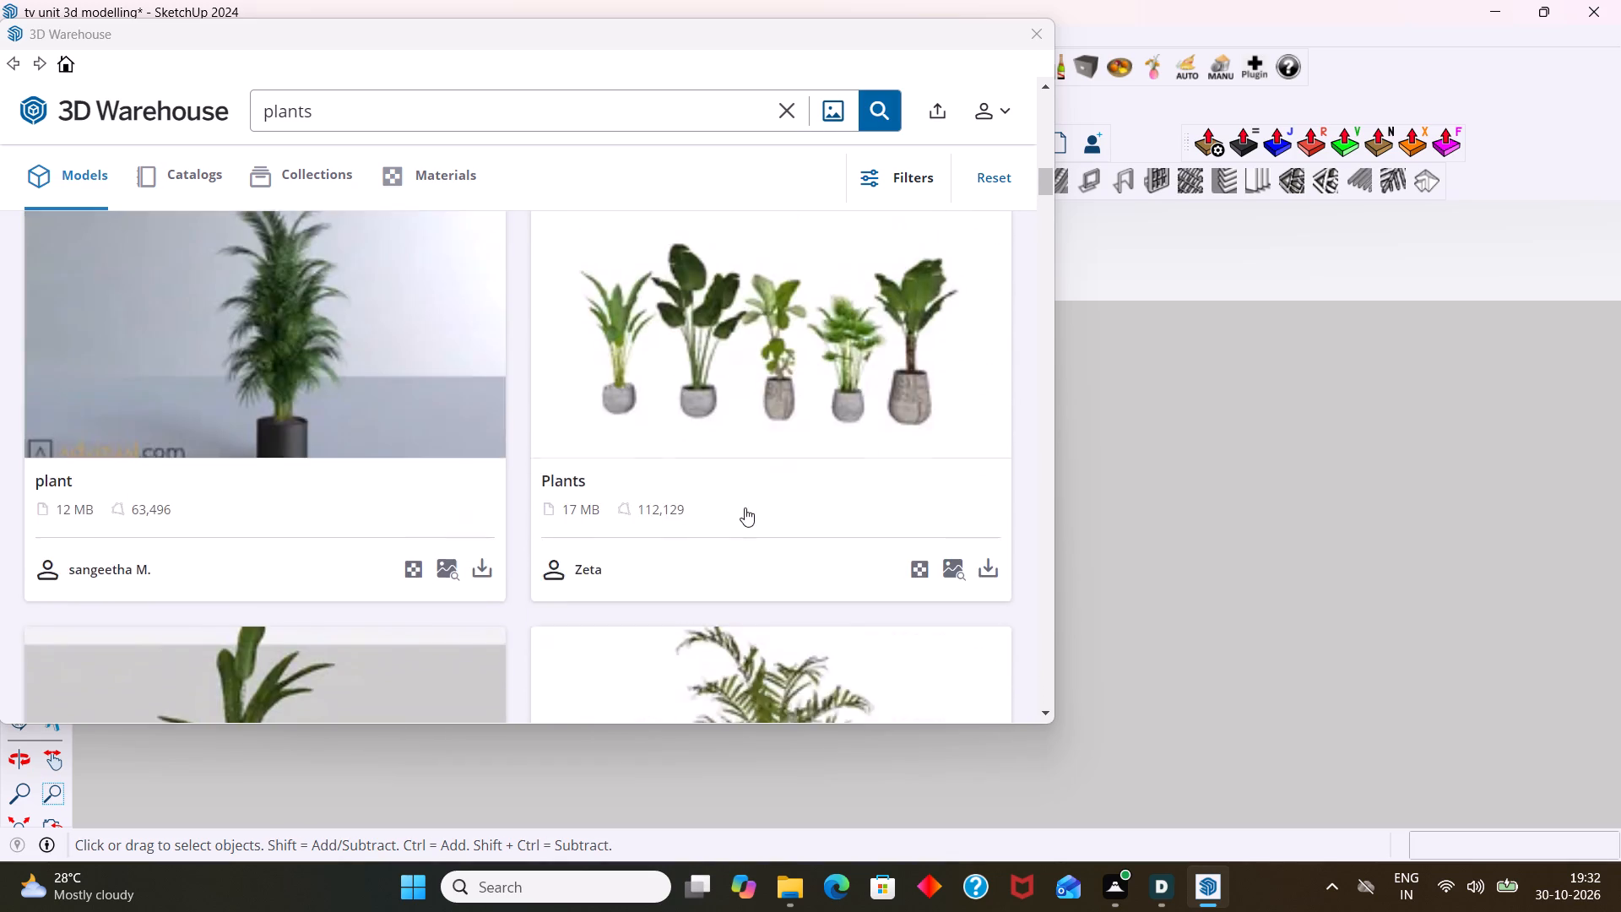
scroll(745, 508, up, 18)
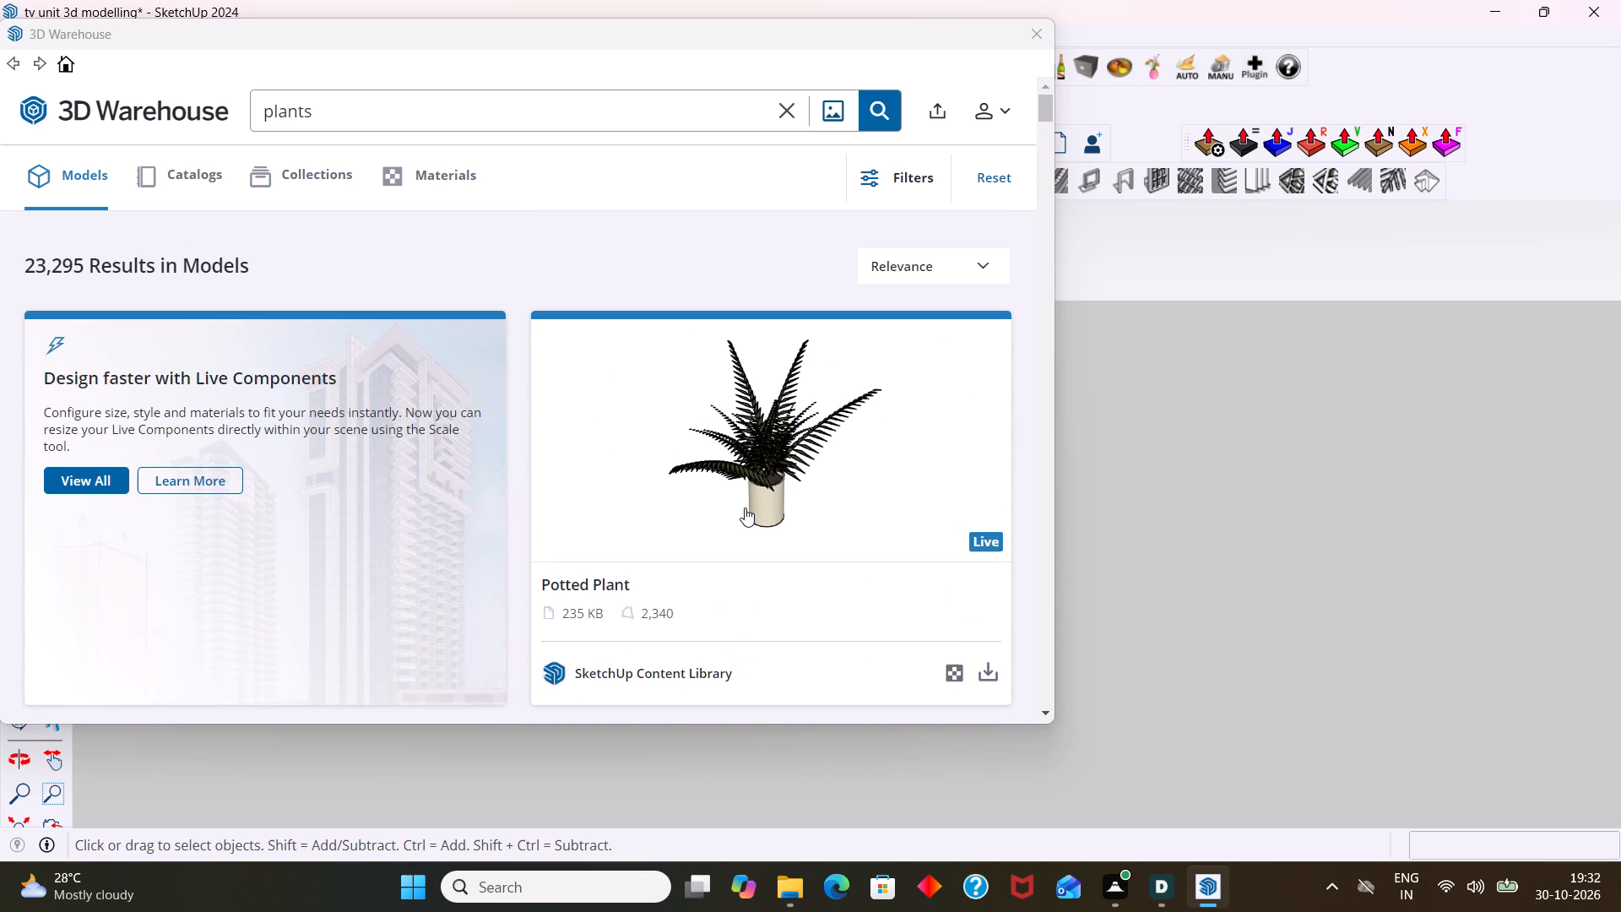
scroll(745, 508, up, 2)
scroll(745, 508, down, 4)
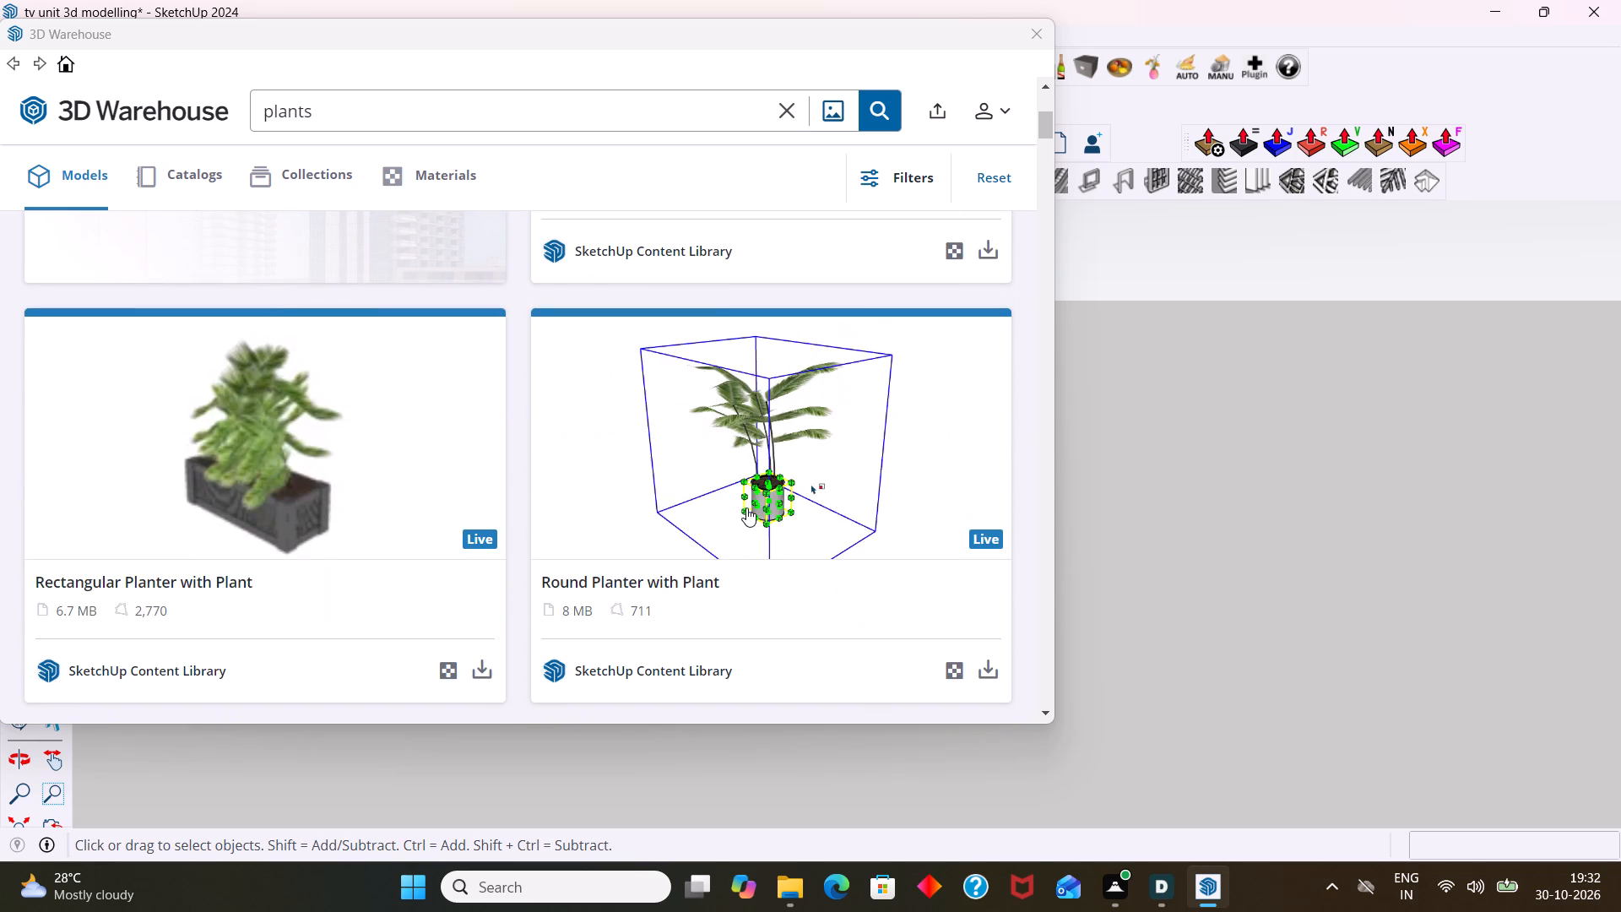
scroll(748, 508, down, 9)
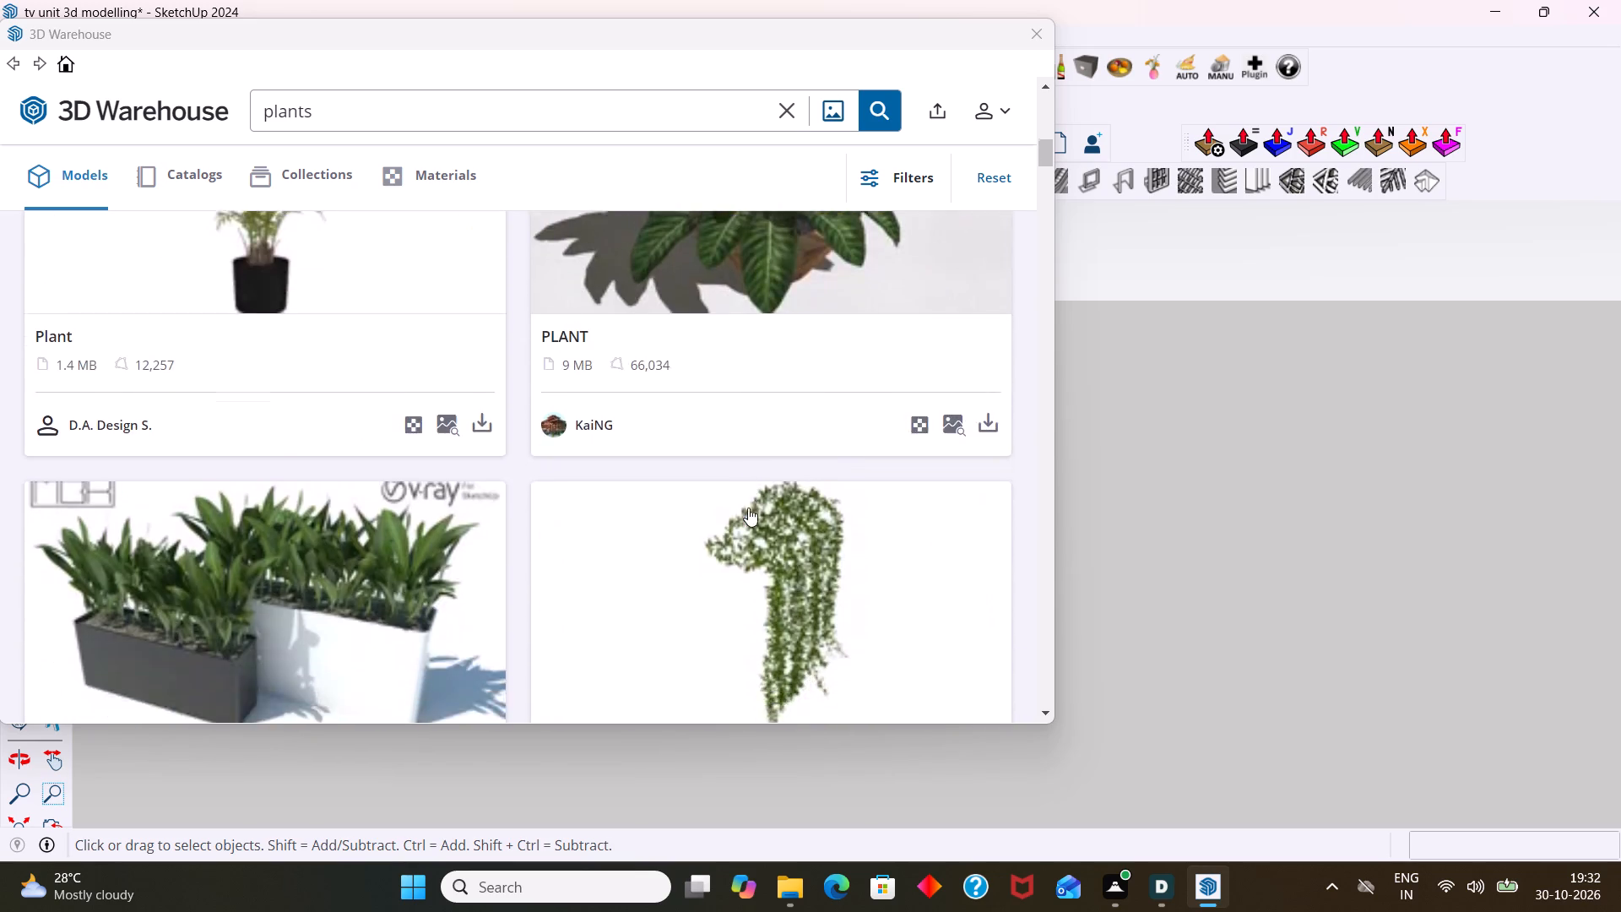
scroll(748, 508, down, 8)
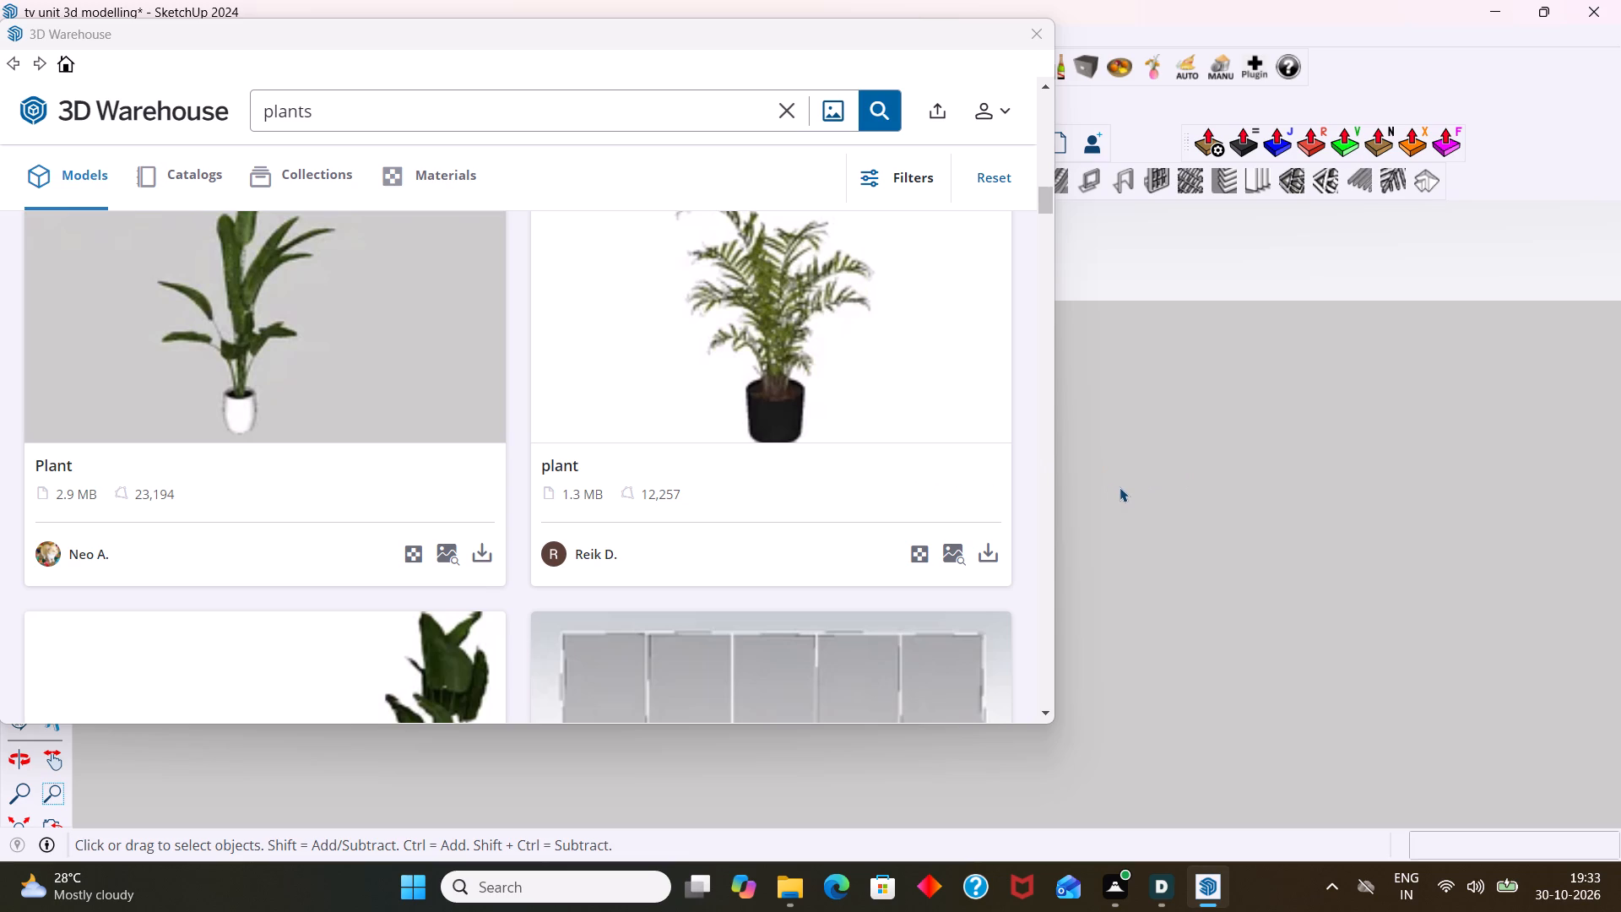
scroll(1091, 500, down, 2)
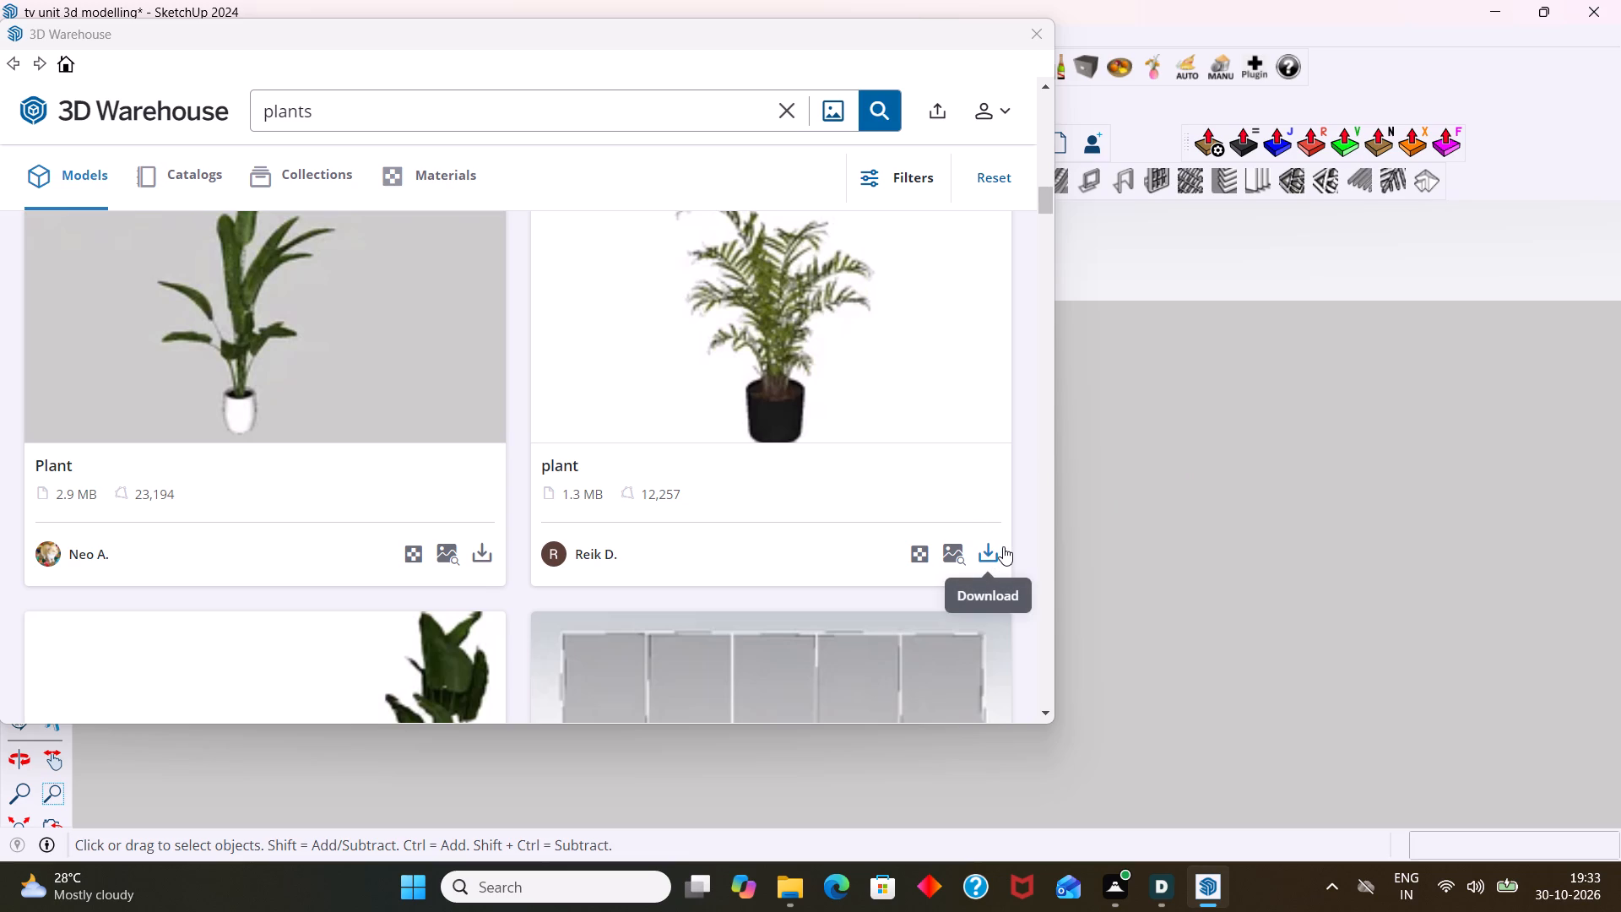
scroll(759, 566, down, 3)
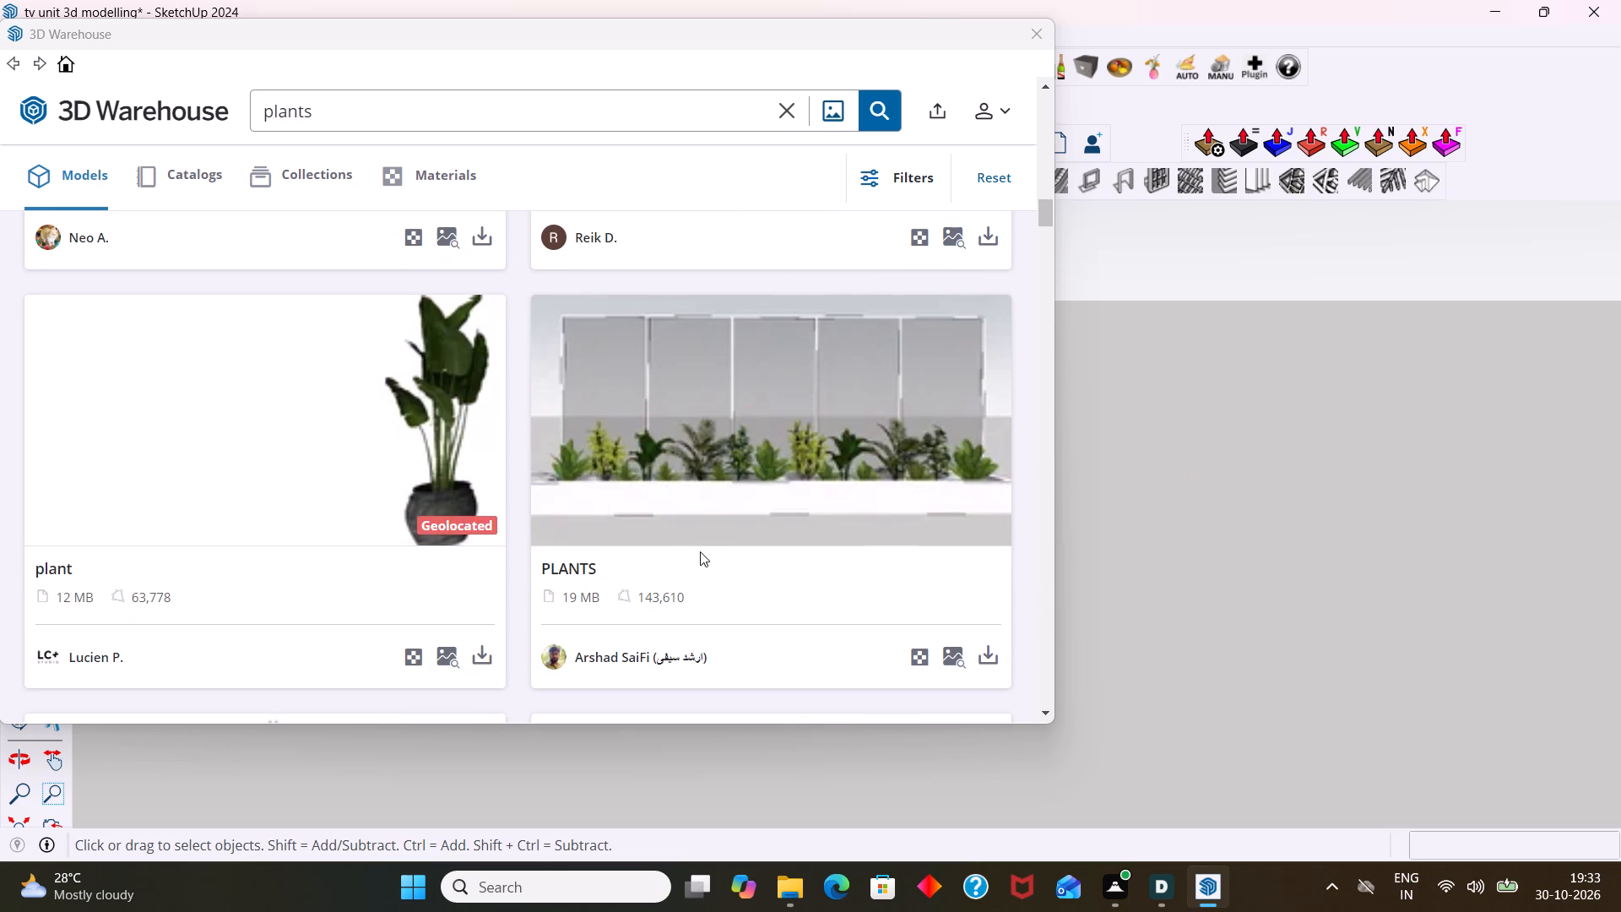
scroll(703, 551, up, 6)
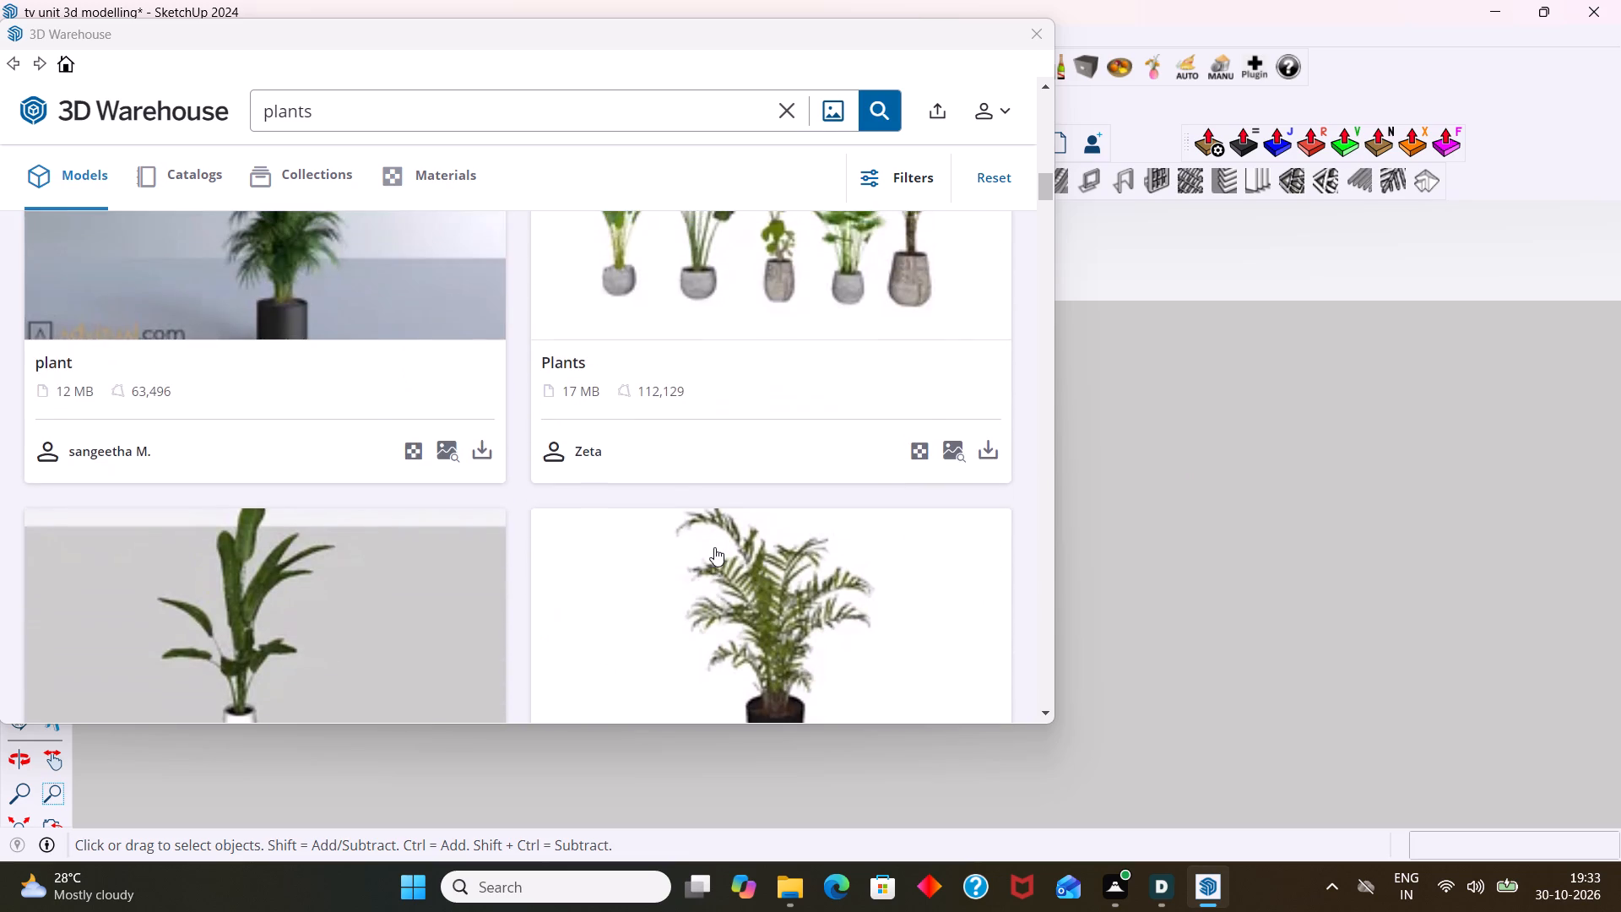
scroll(714, 547, up, 11)
scroll(735, 539, down, 2)
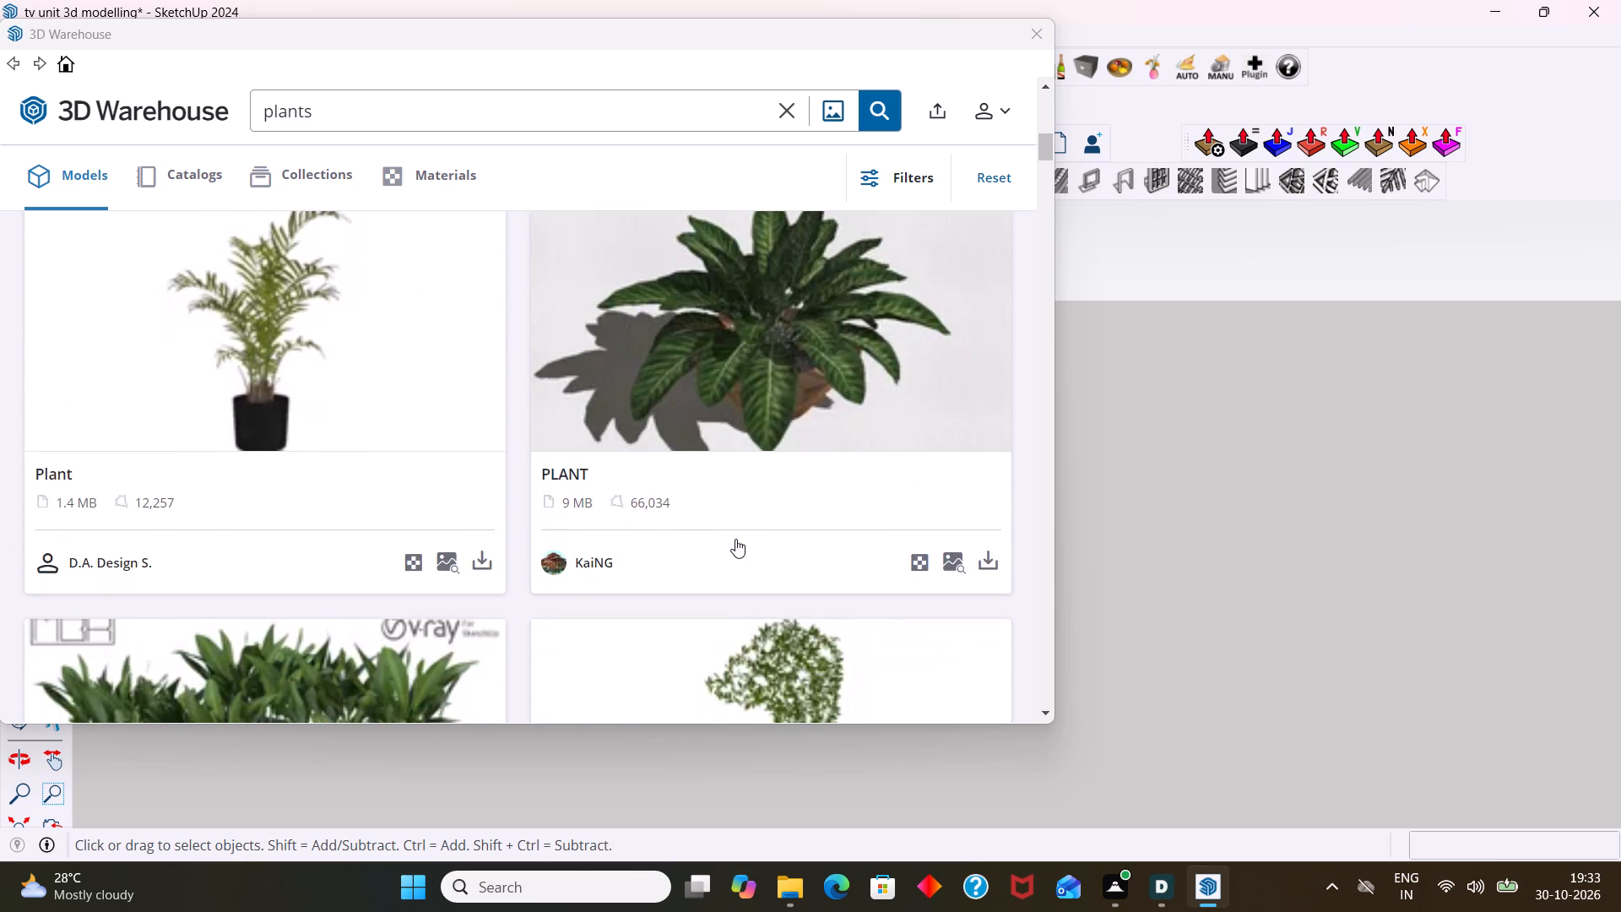
scroll(735, 539, up, 9)
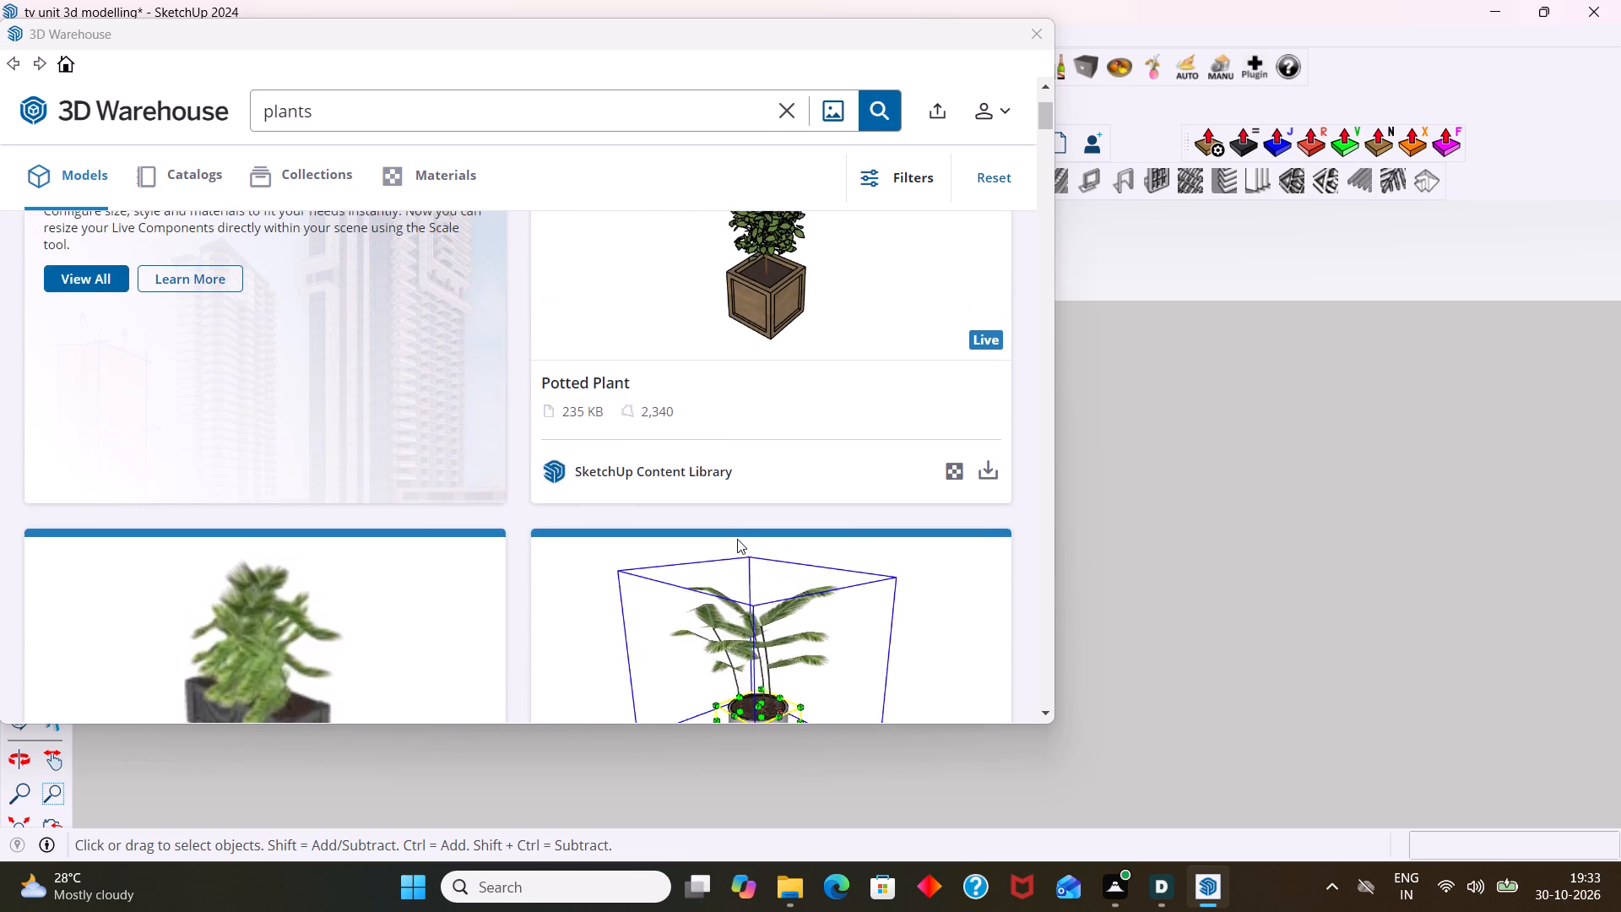
scroll(750, 539, up, 3)
scroll(751, 538, down, 9)
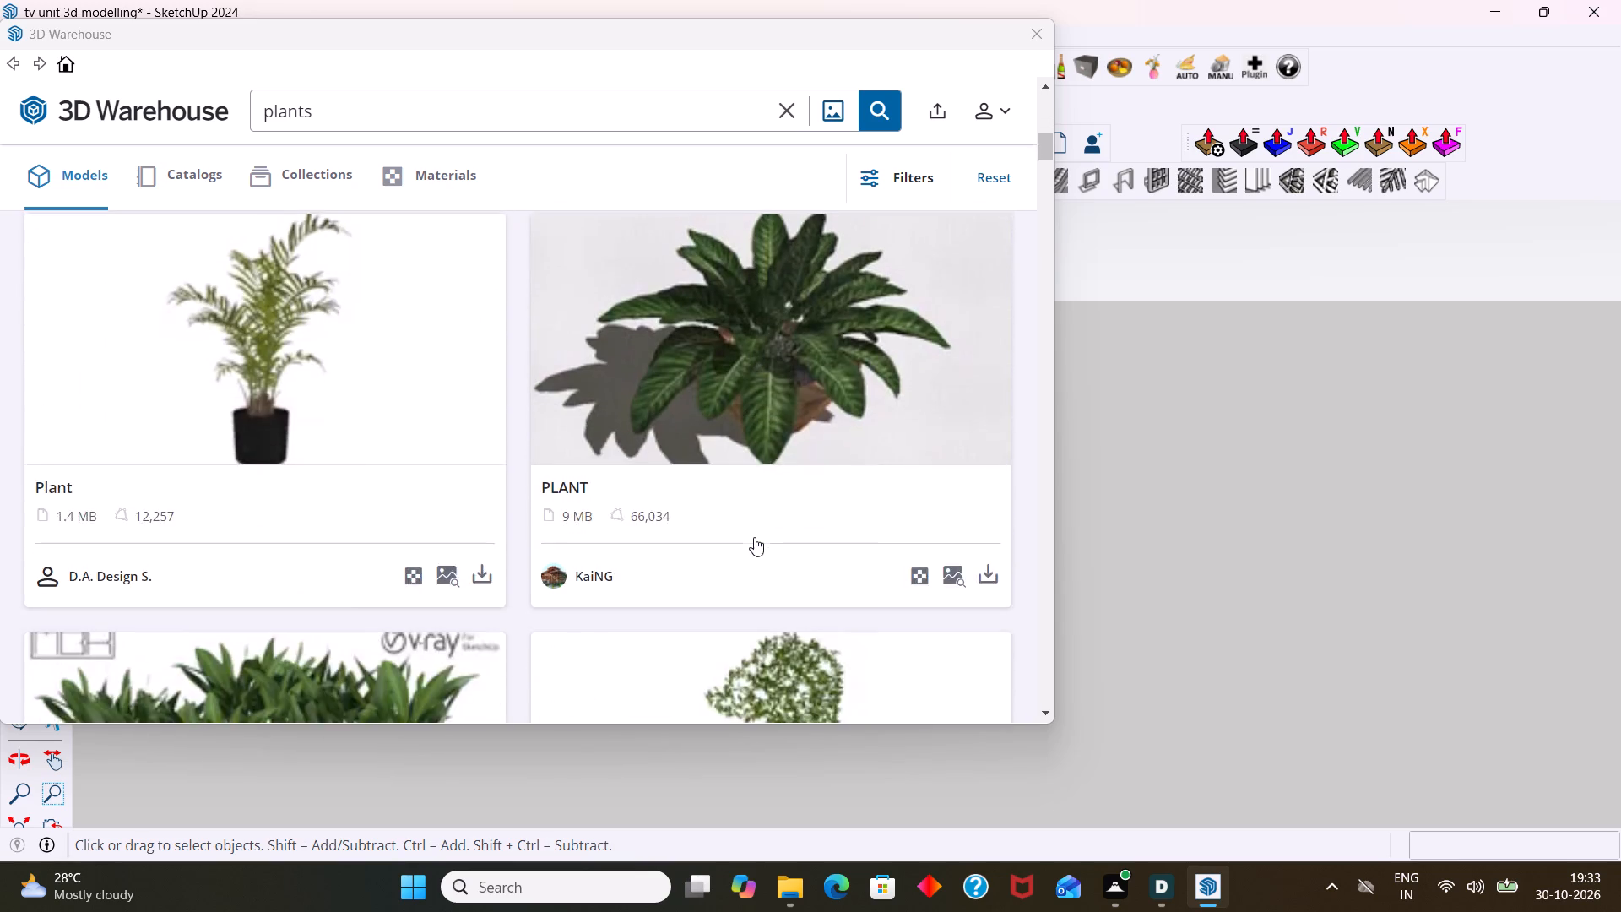
scroll(754, 537, down, 17)
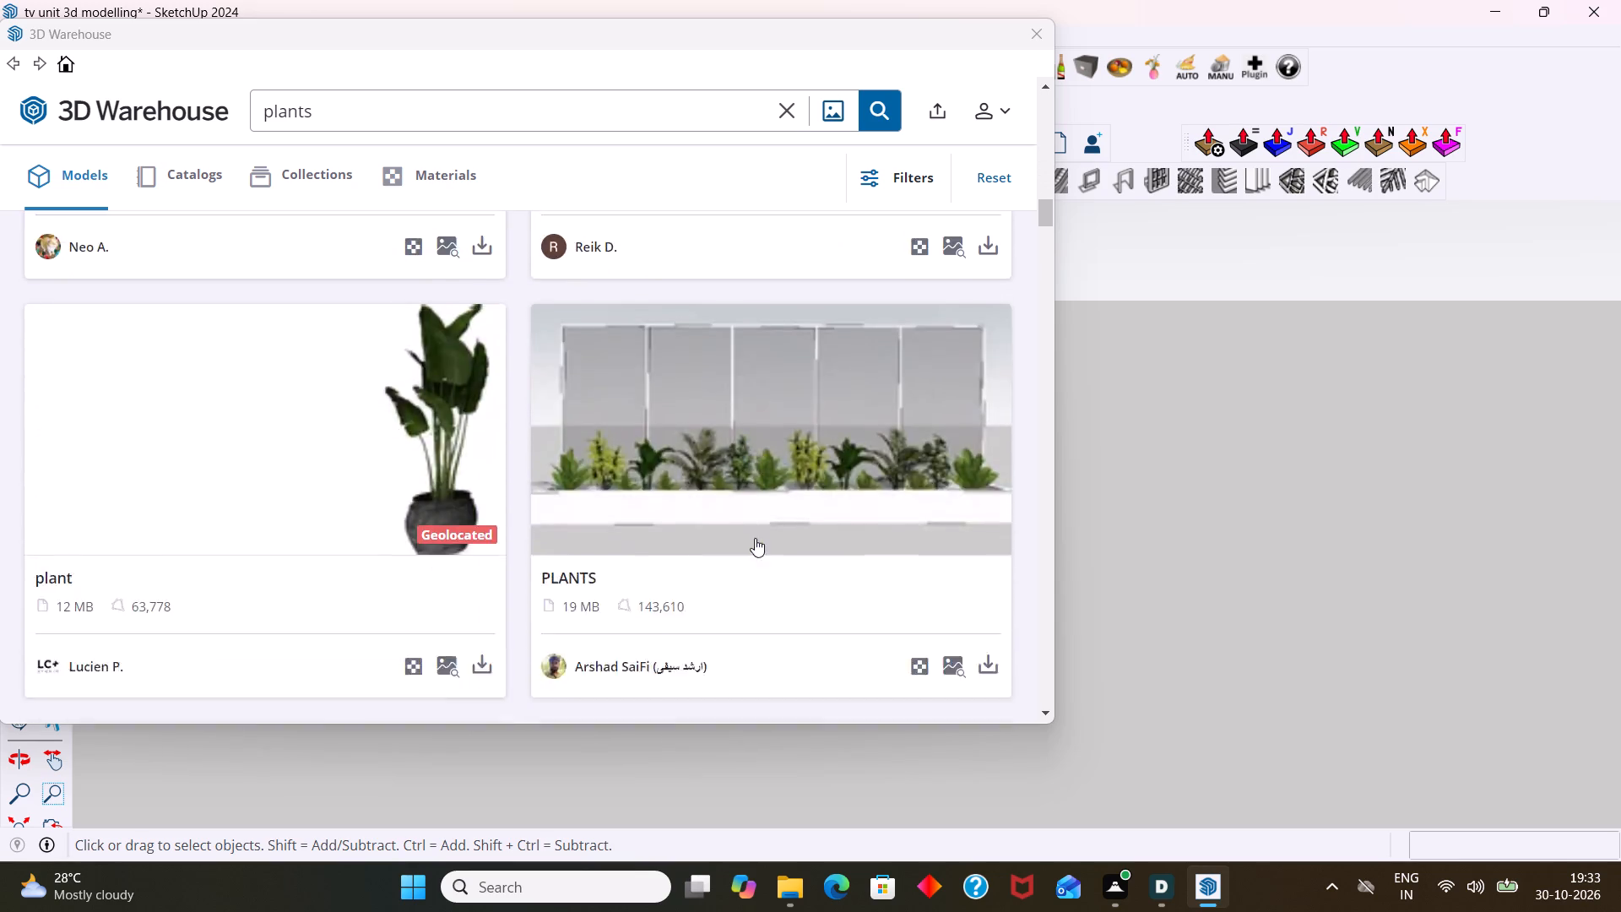
scroll(755, 538, down, 11)
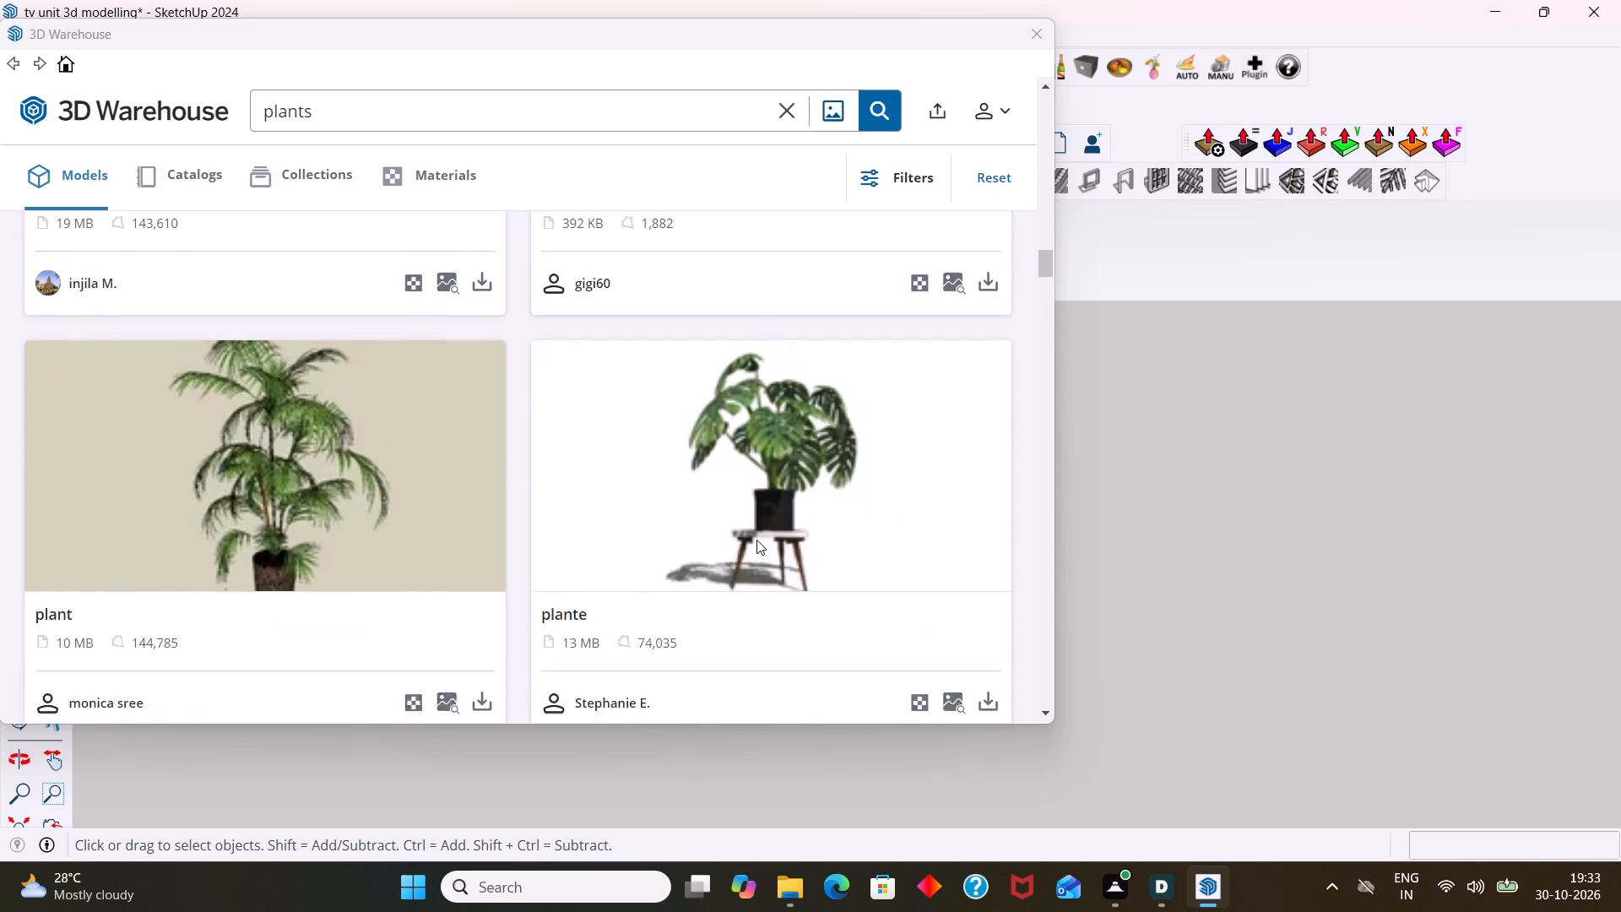
scroll(757, 540, down, 3)
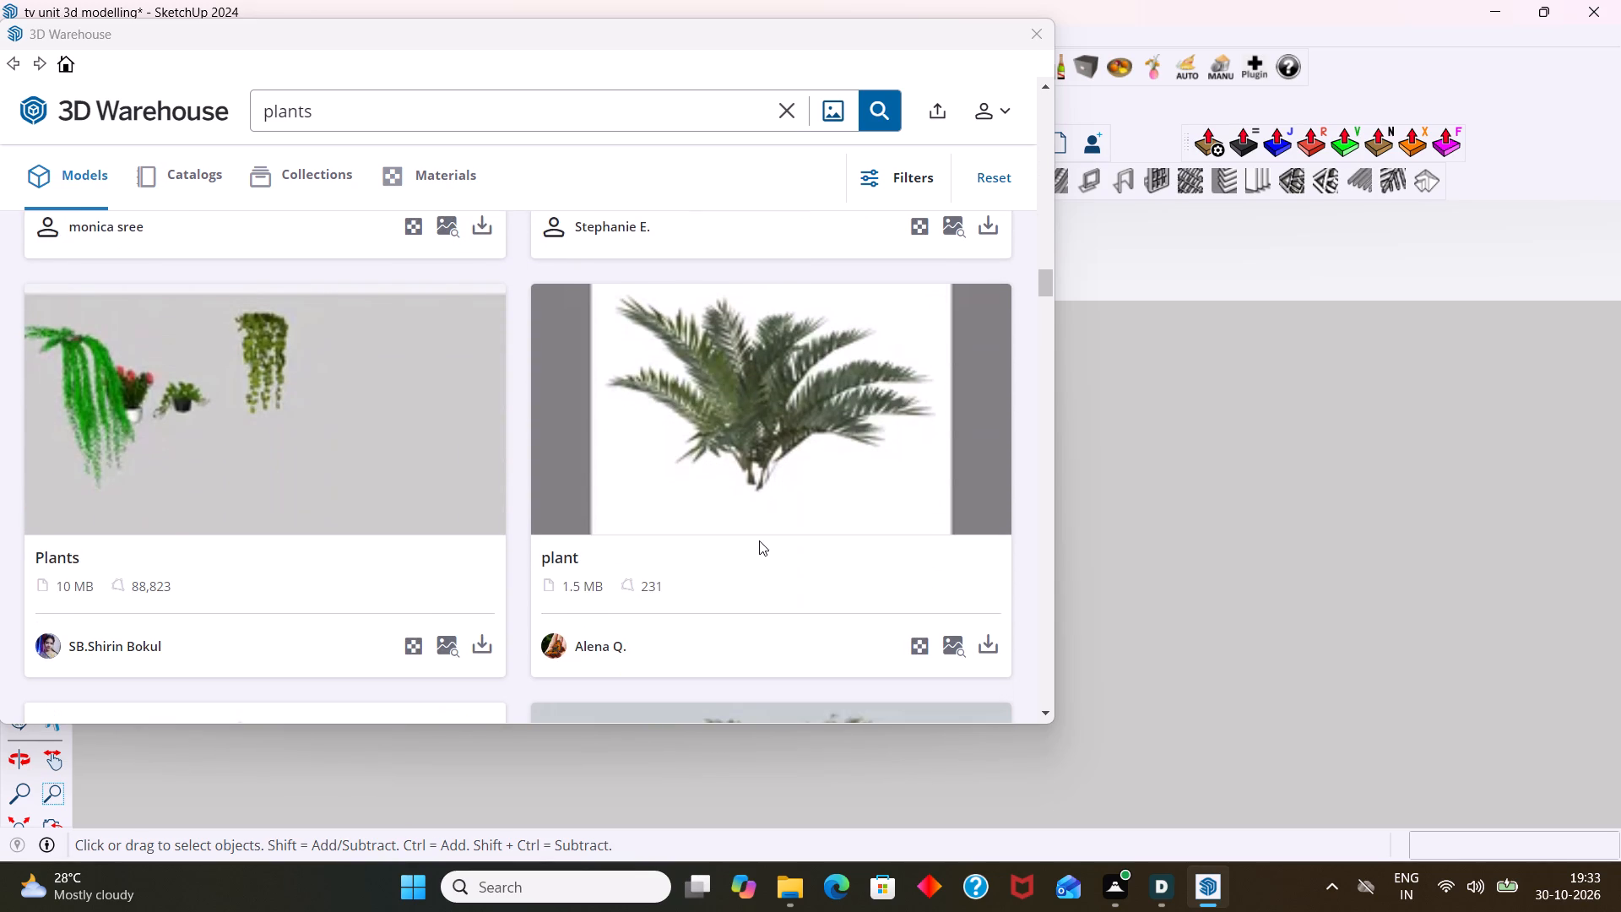
scroll(760, 541, down, 5)
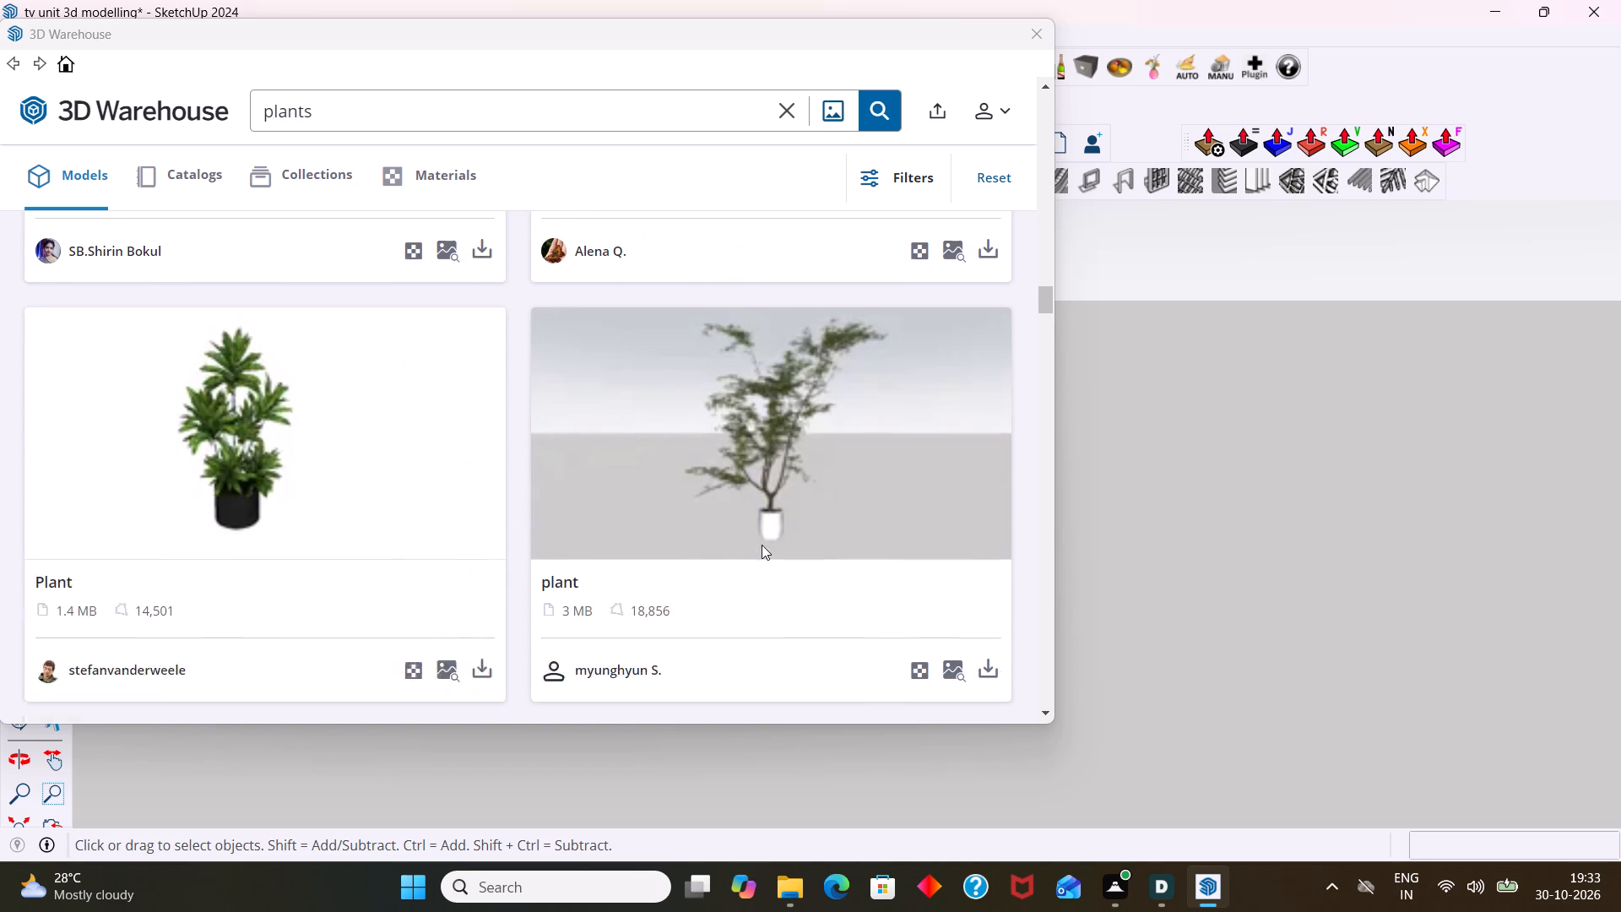
scroll(762, 545, down, 2)
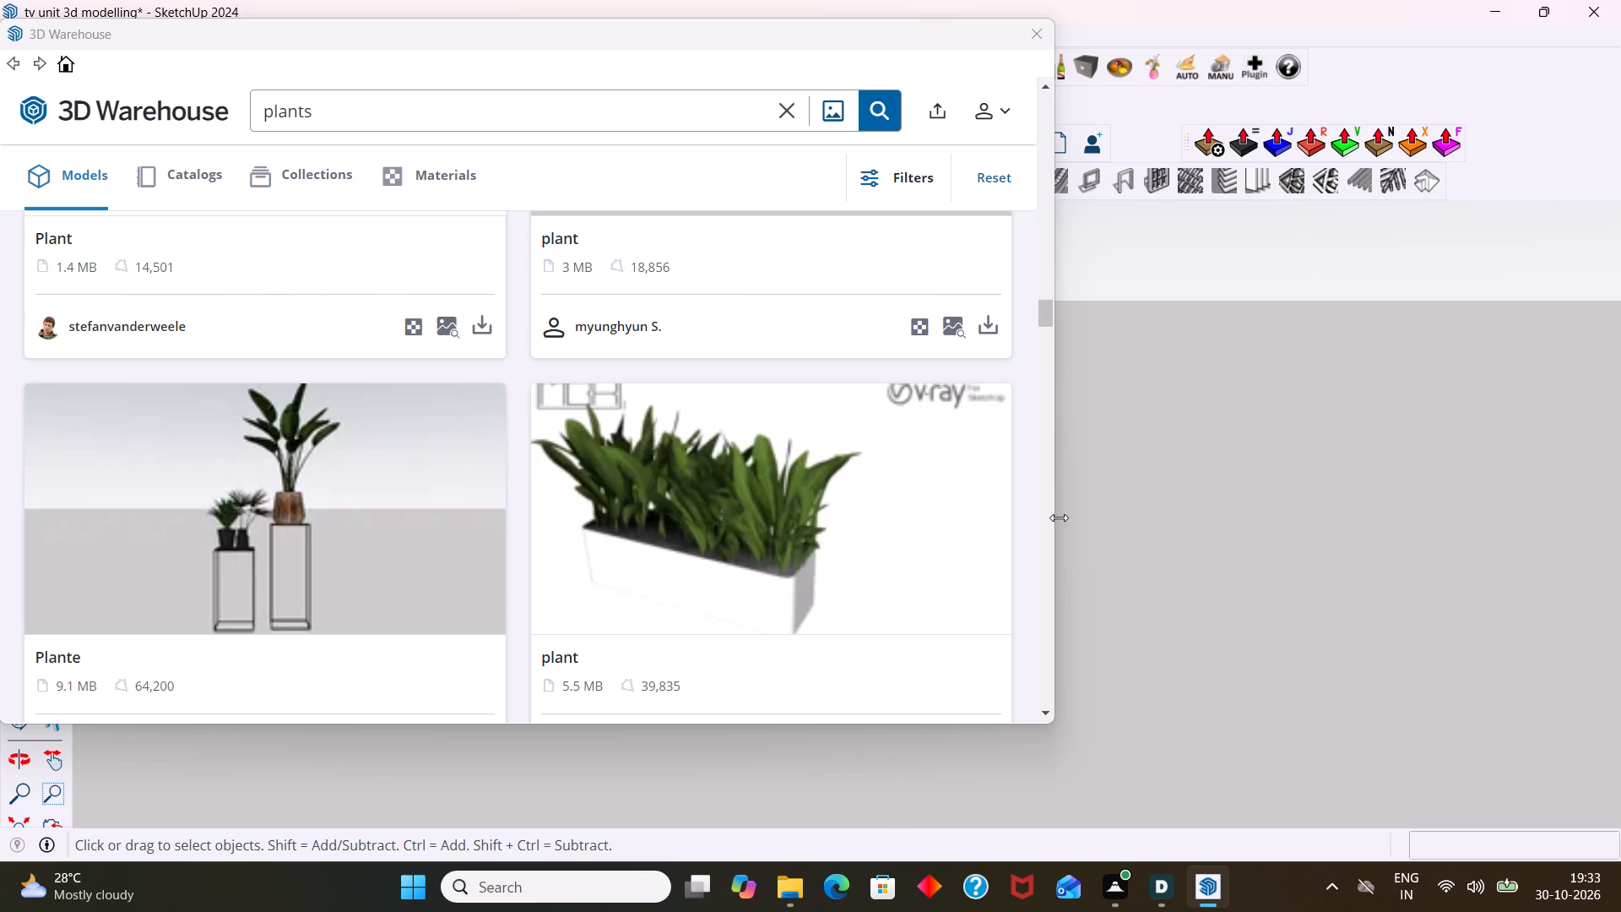
scroll(713, 590, down, 3)
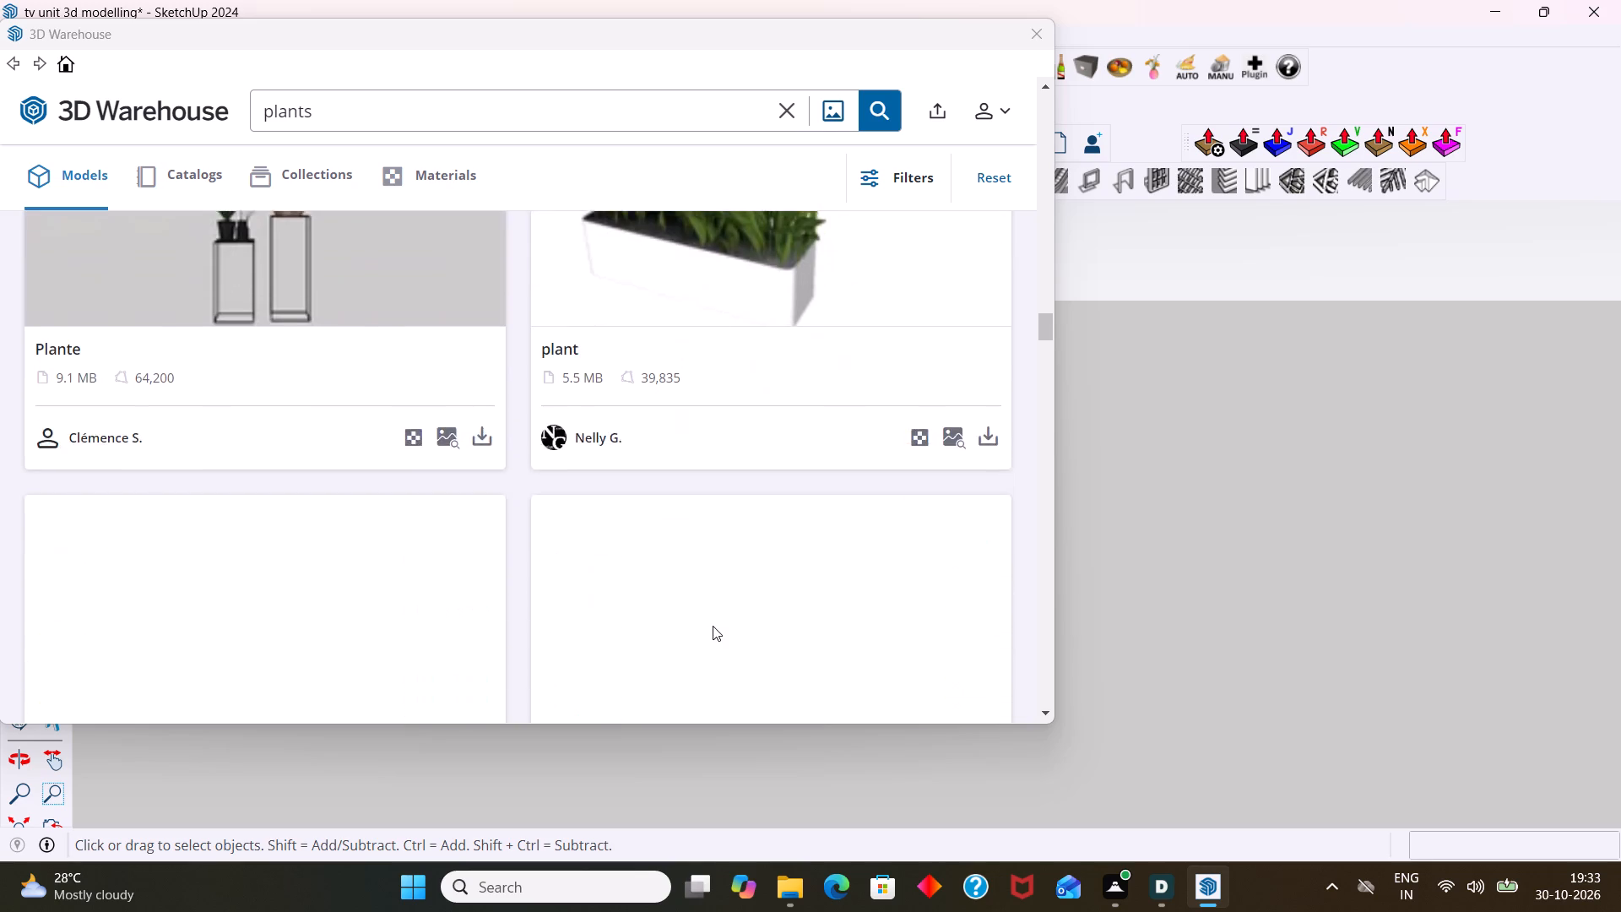
scroll(713, 622, up, 2)
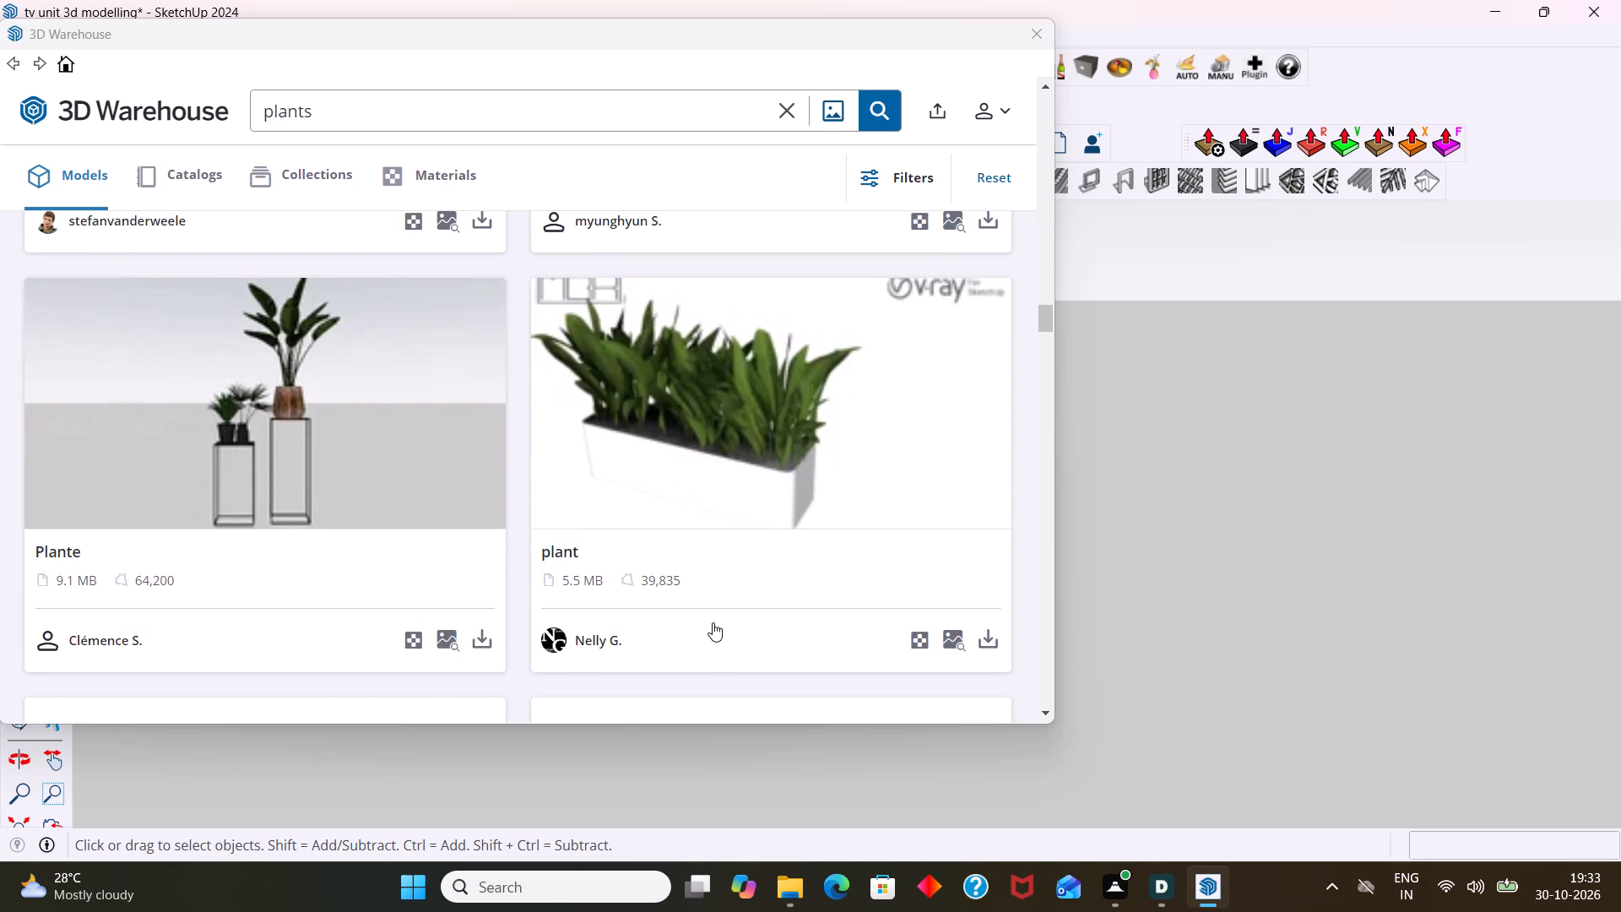
scroll(786, 589, down, 2)
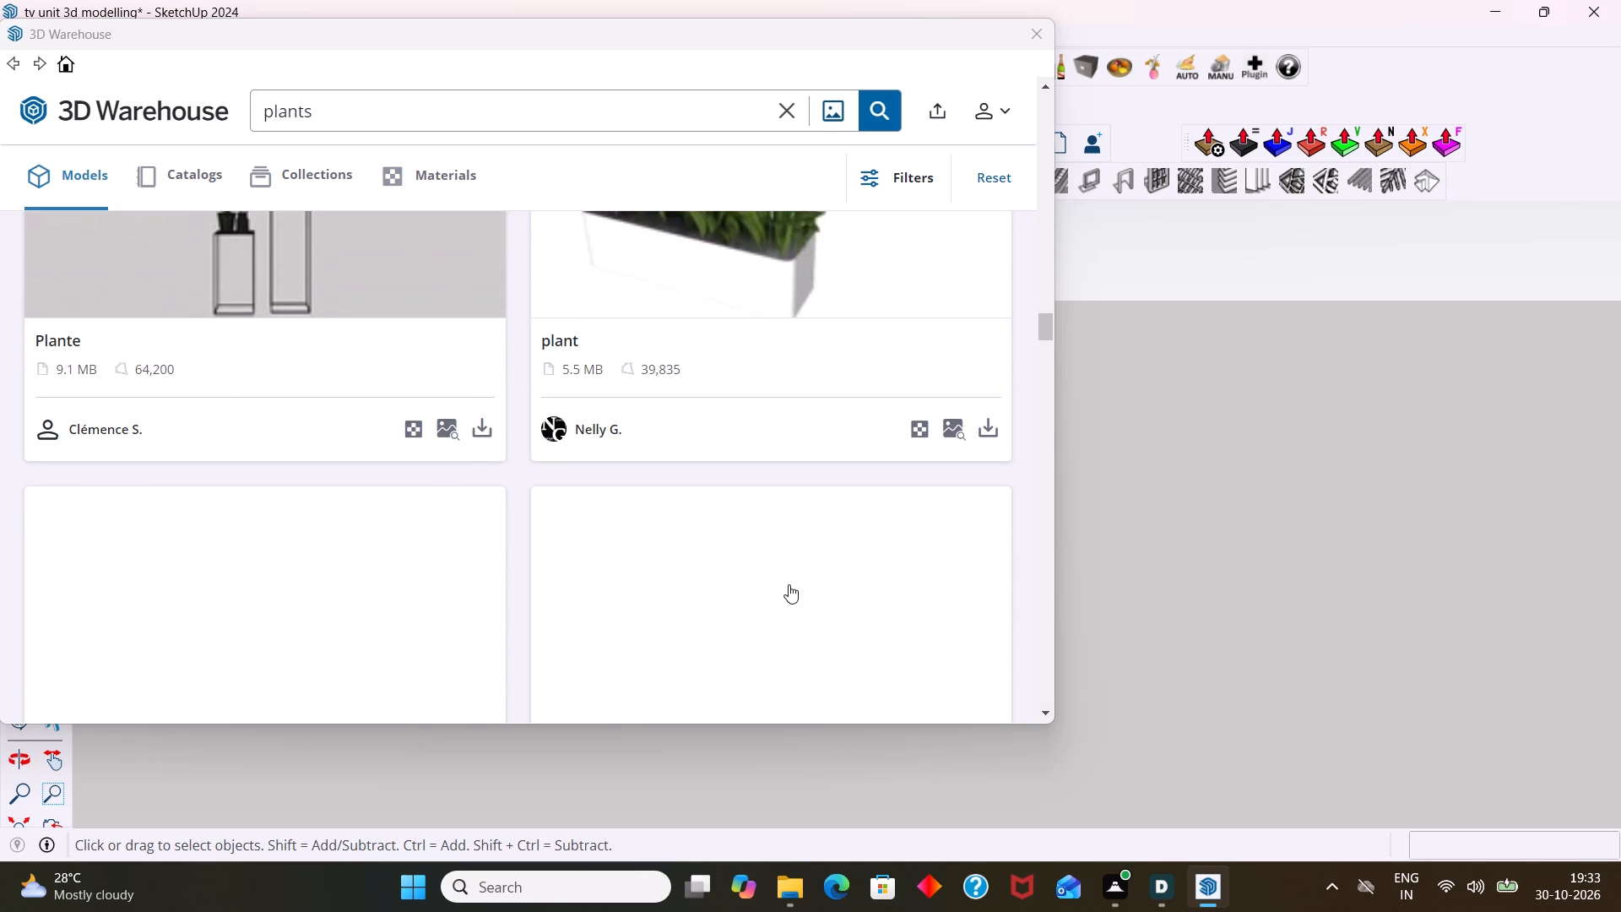
scroll(789, 584, down, 3)
scroll(792, 581, up, 4)
scroll(783, 576, down, 6)
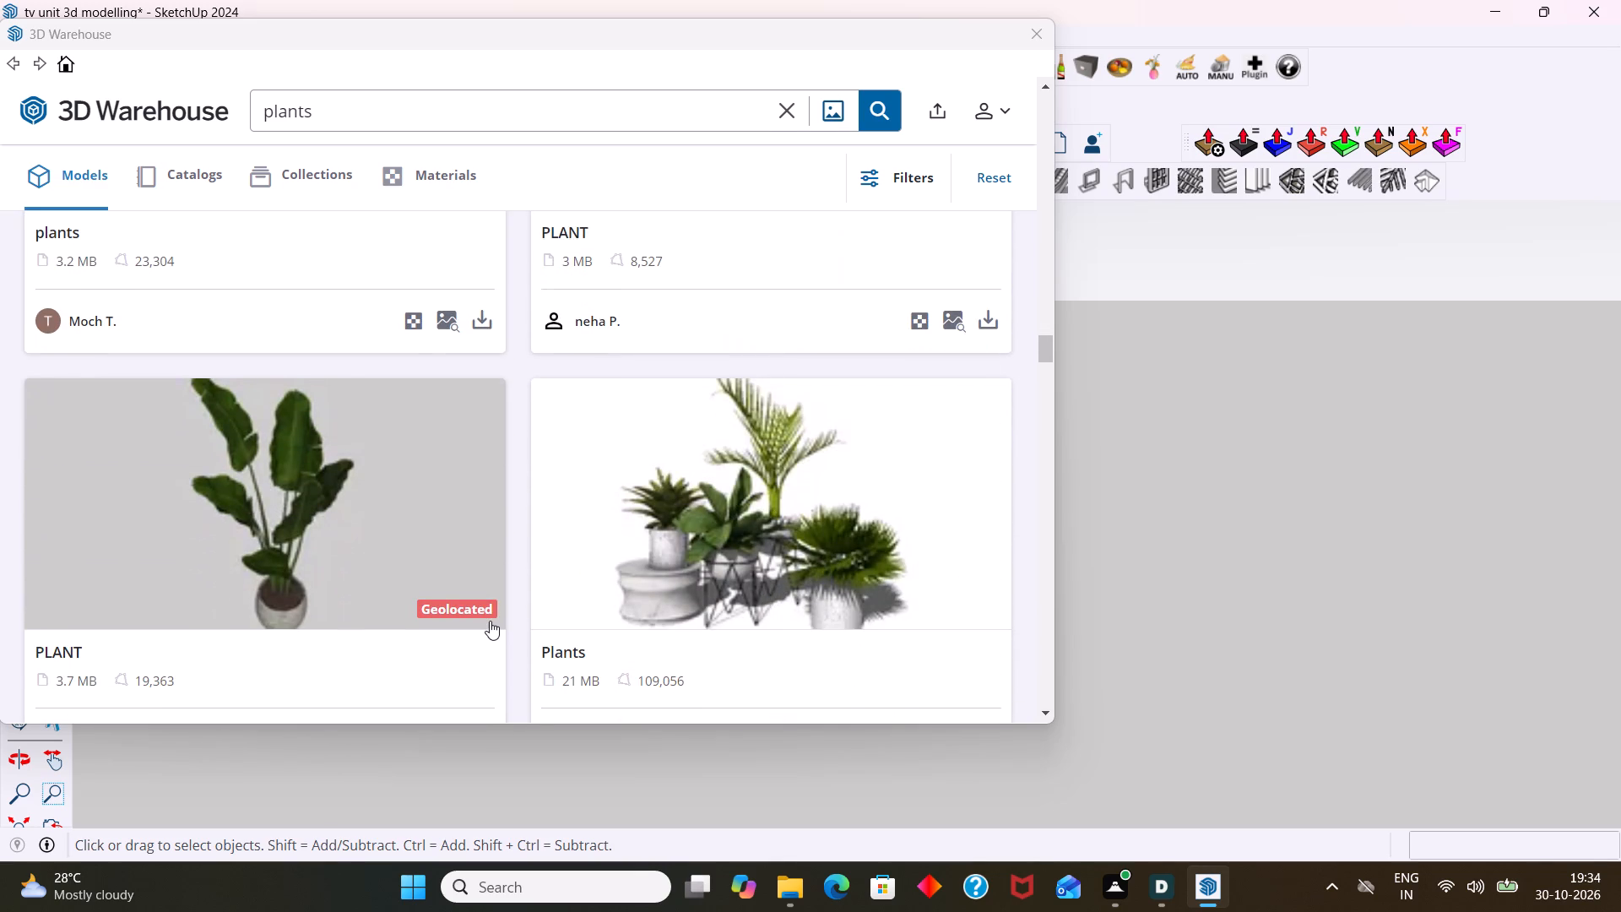
scroll(489, 620, down, 7)
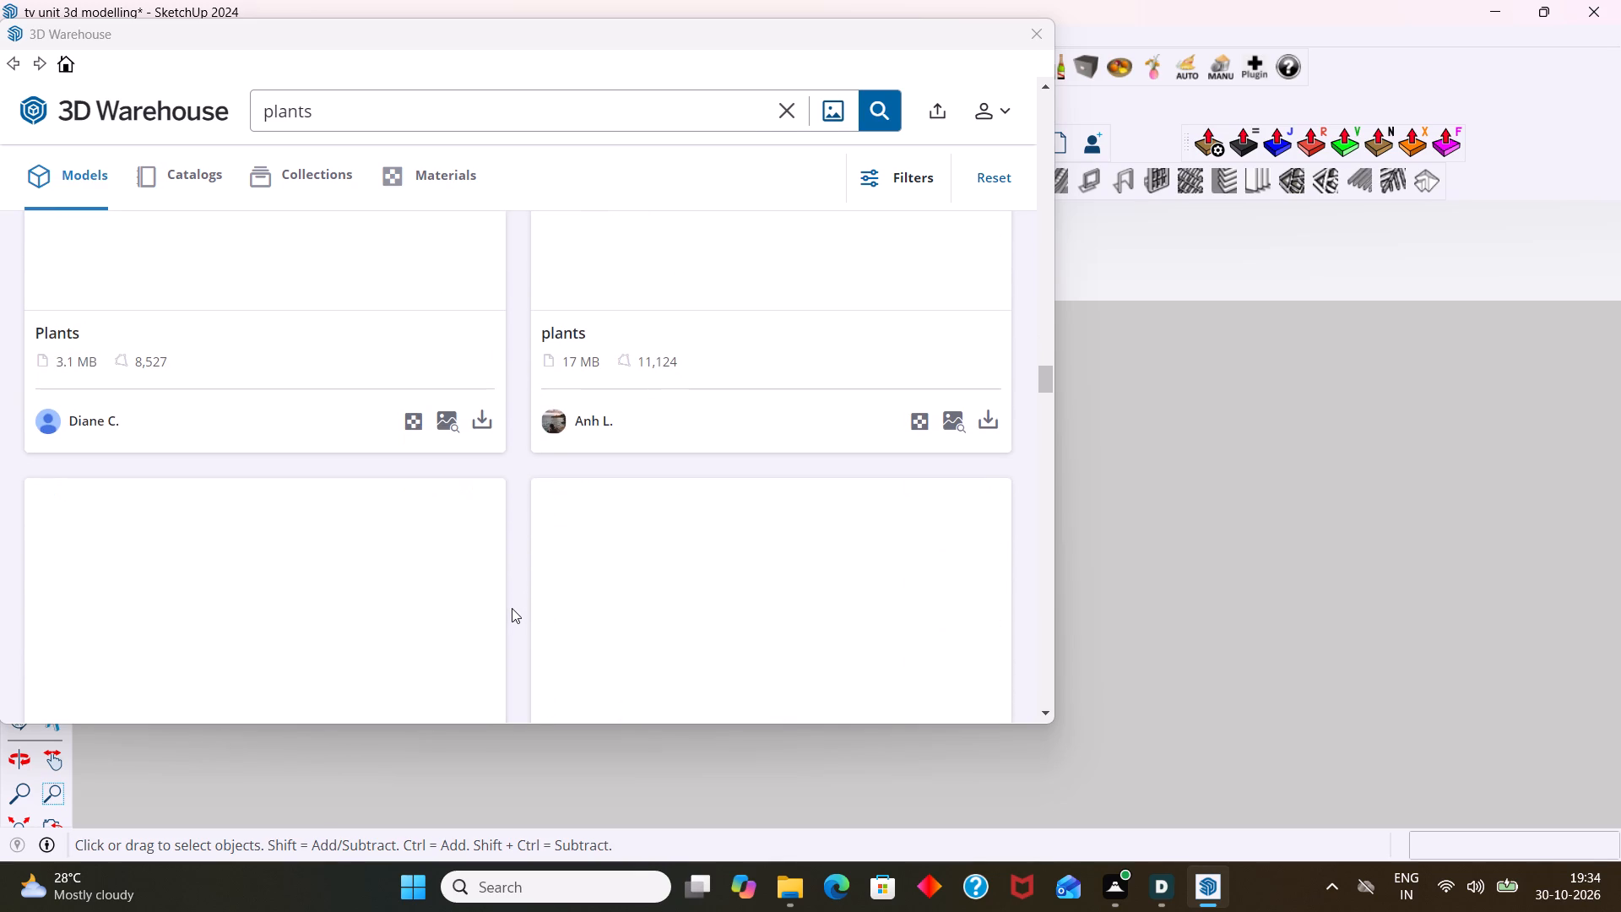
scroll(555, 515, up, 2)
scroll(556, 513, down, 2)
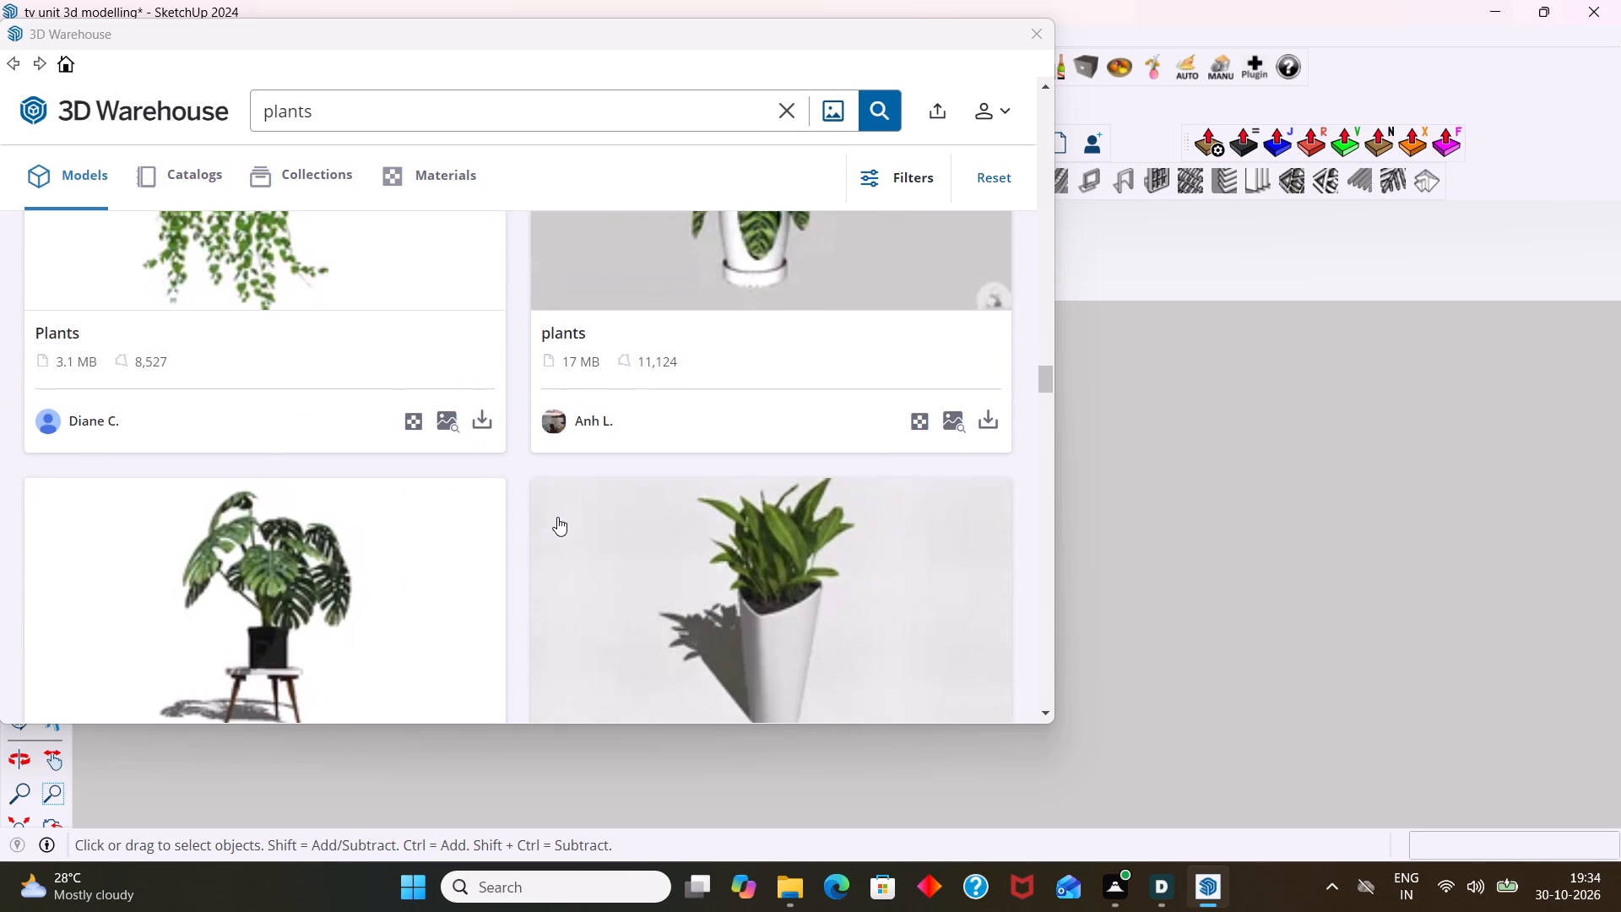
scroll(557, 517, up, 1)
scroll(557, 517, down, 4)
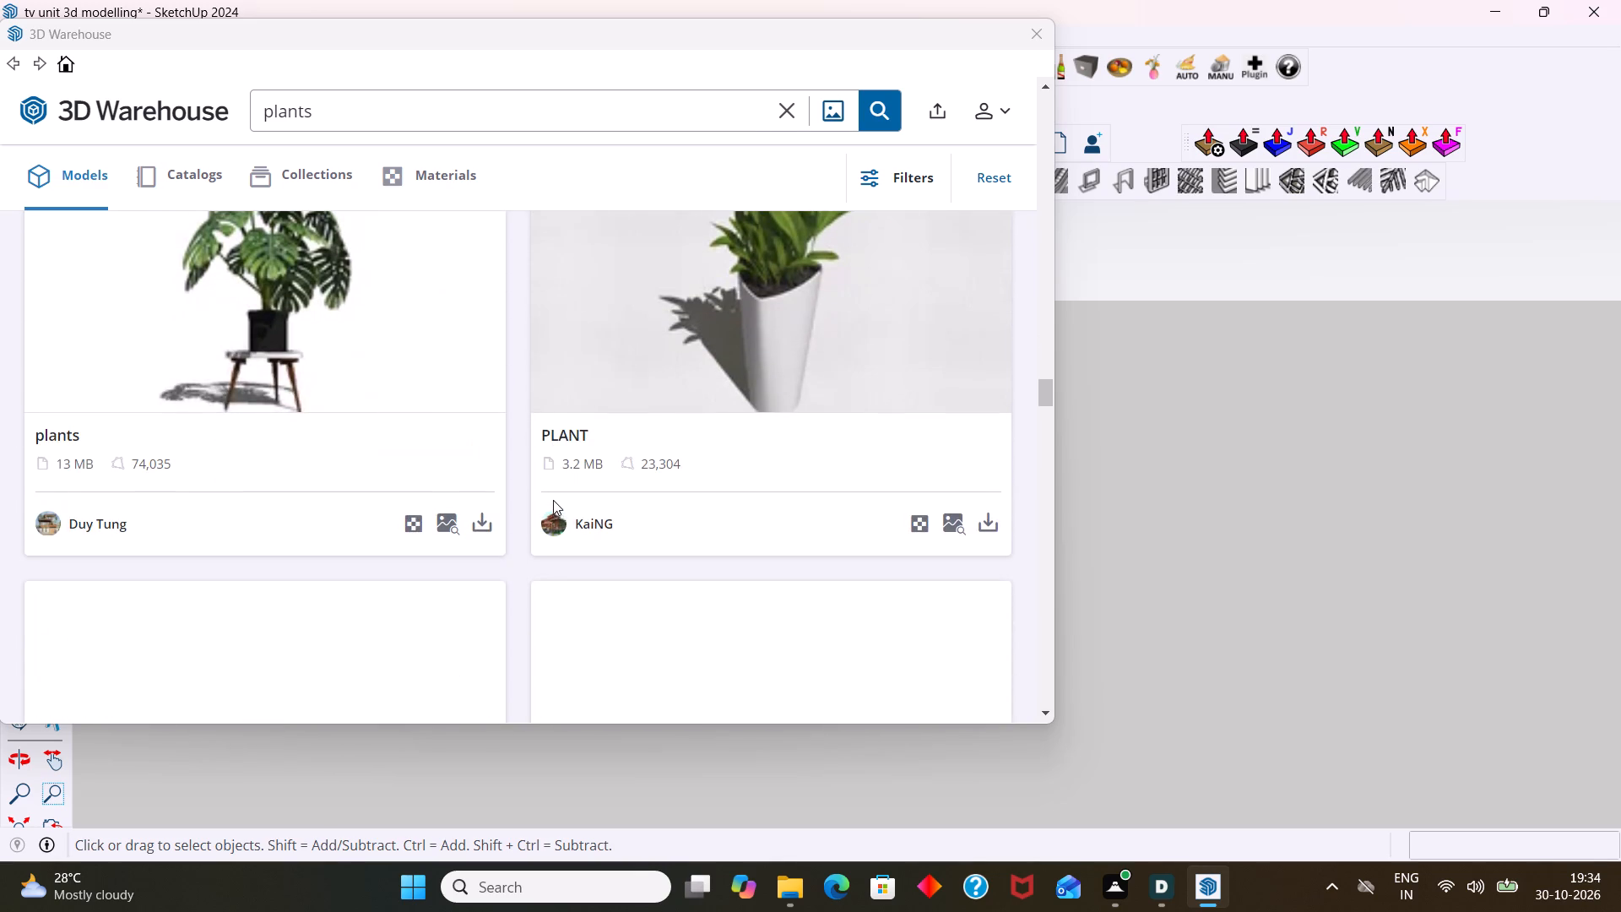
scroll(487, 466, up, 1)
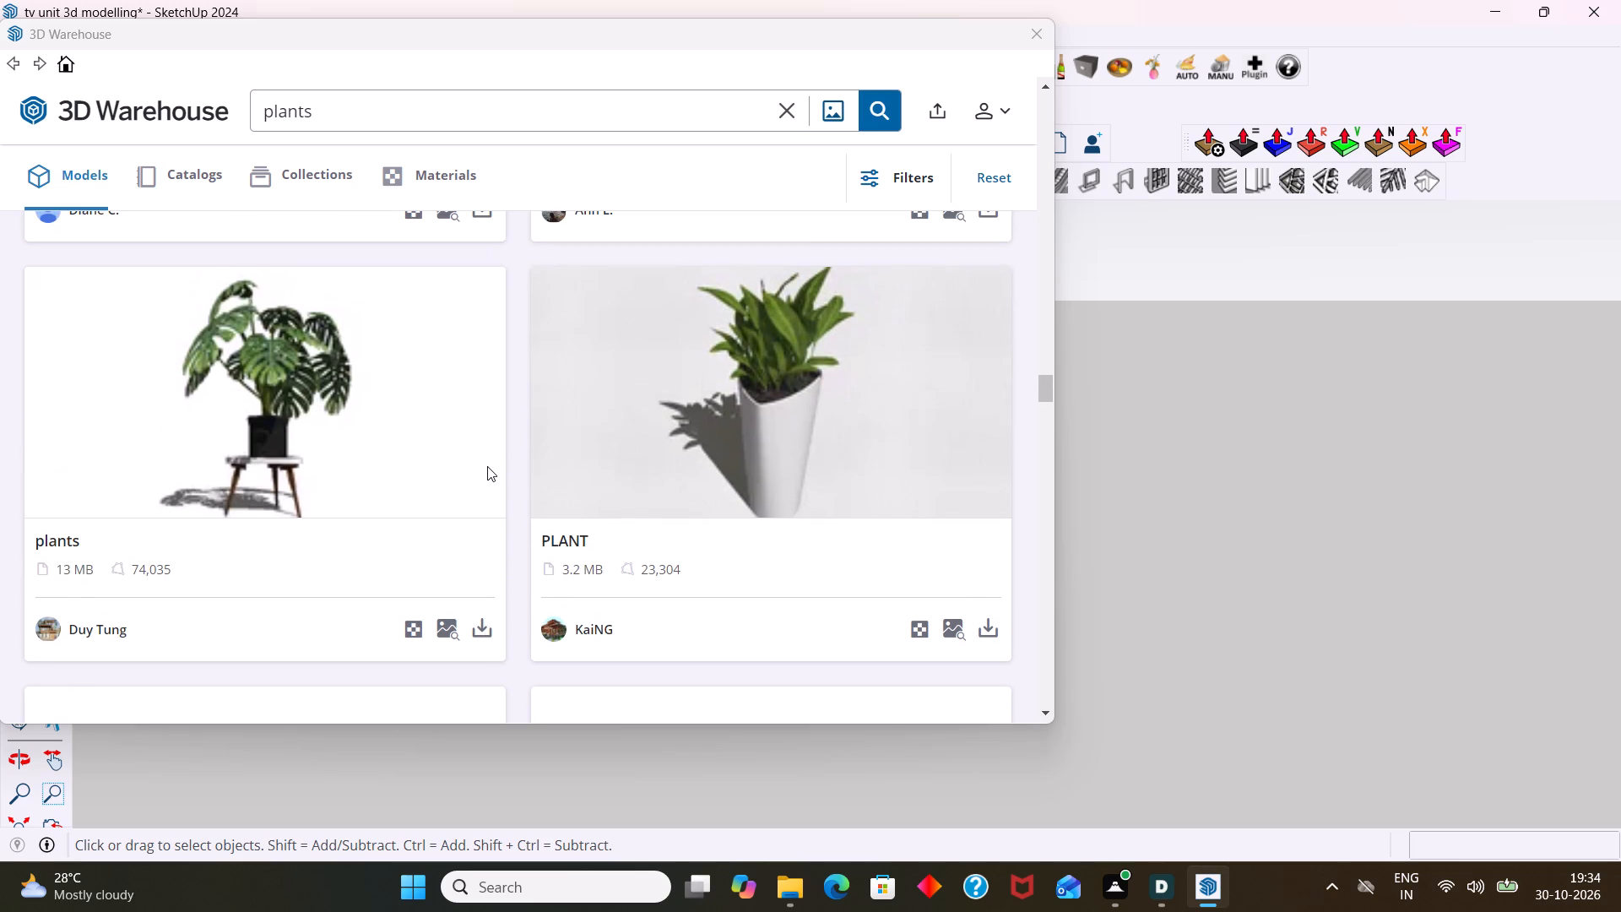
scroll(487, 466, up, 7)
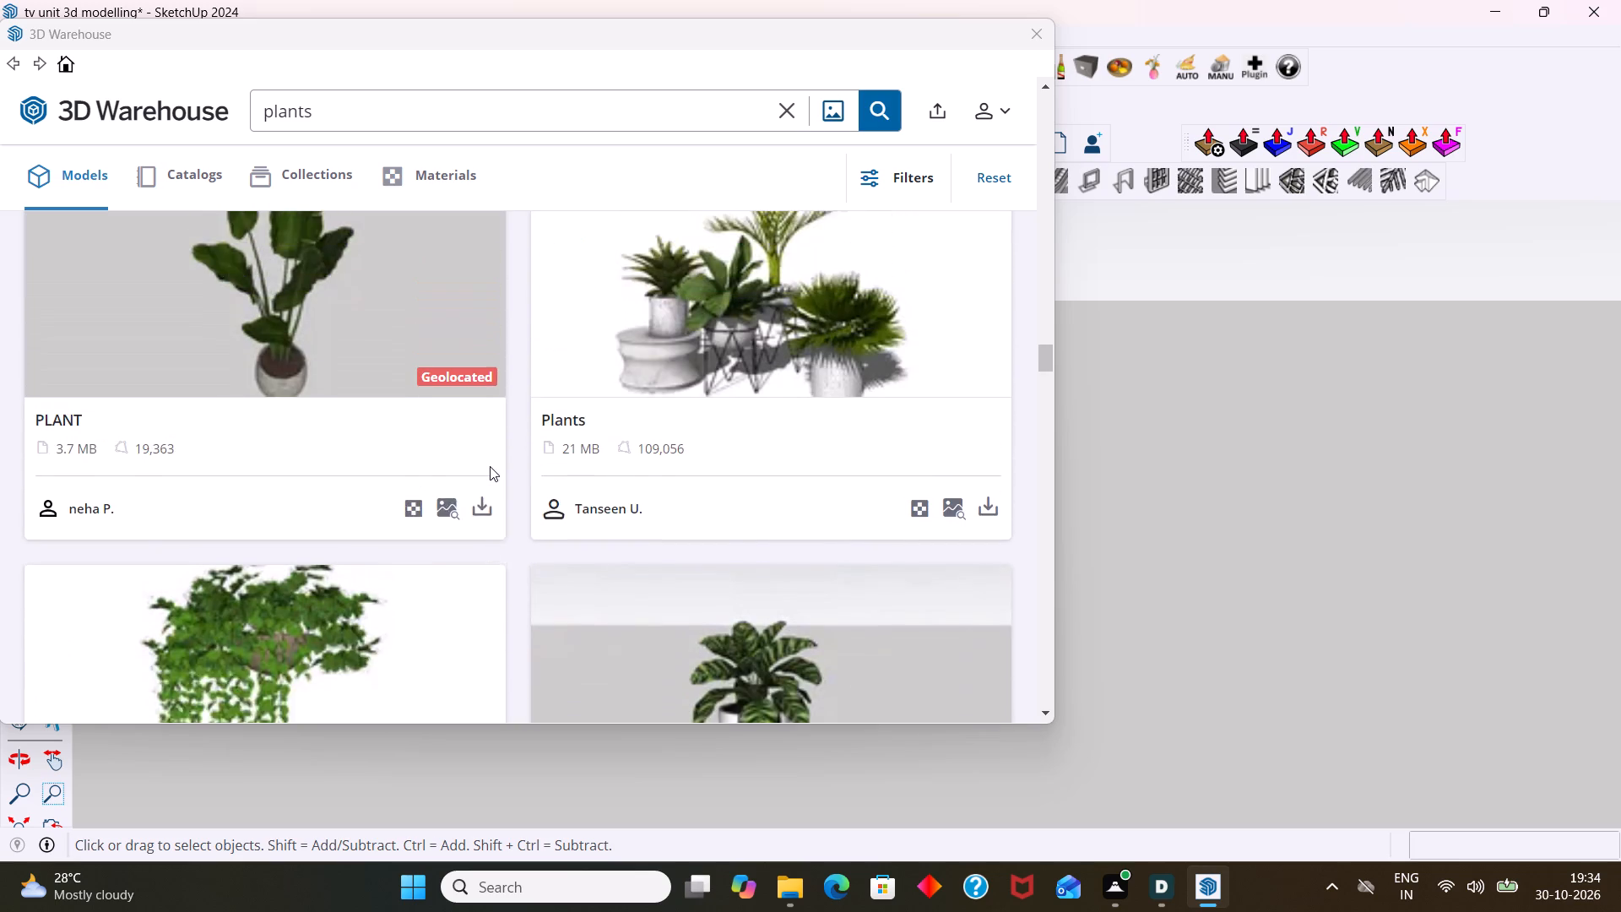
Examine further plant models in the 3D Warehouse results to choose a potted floor plant for the TV unit scene.
scroll(491, 466, down, 2)
scroll(646, 478, down, 7)
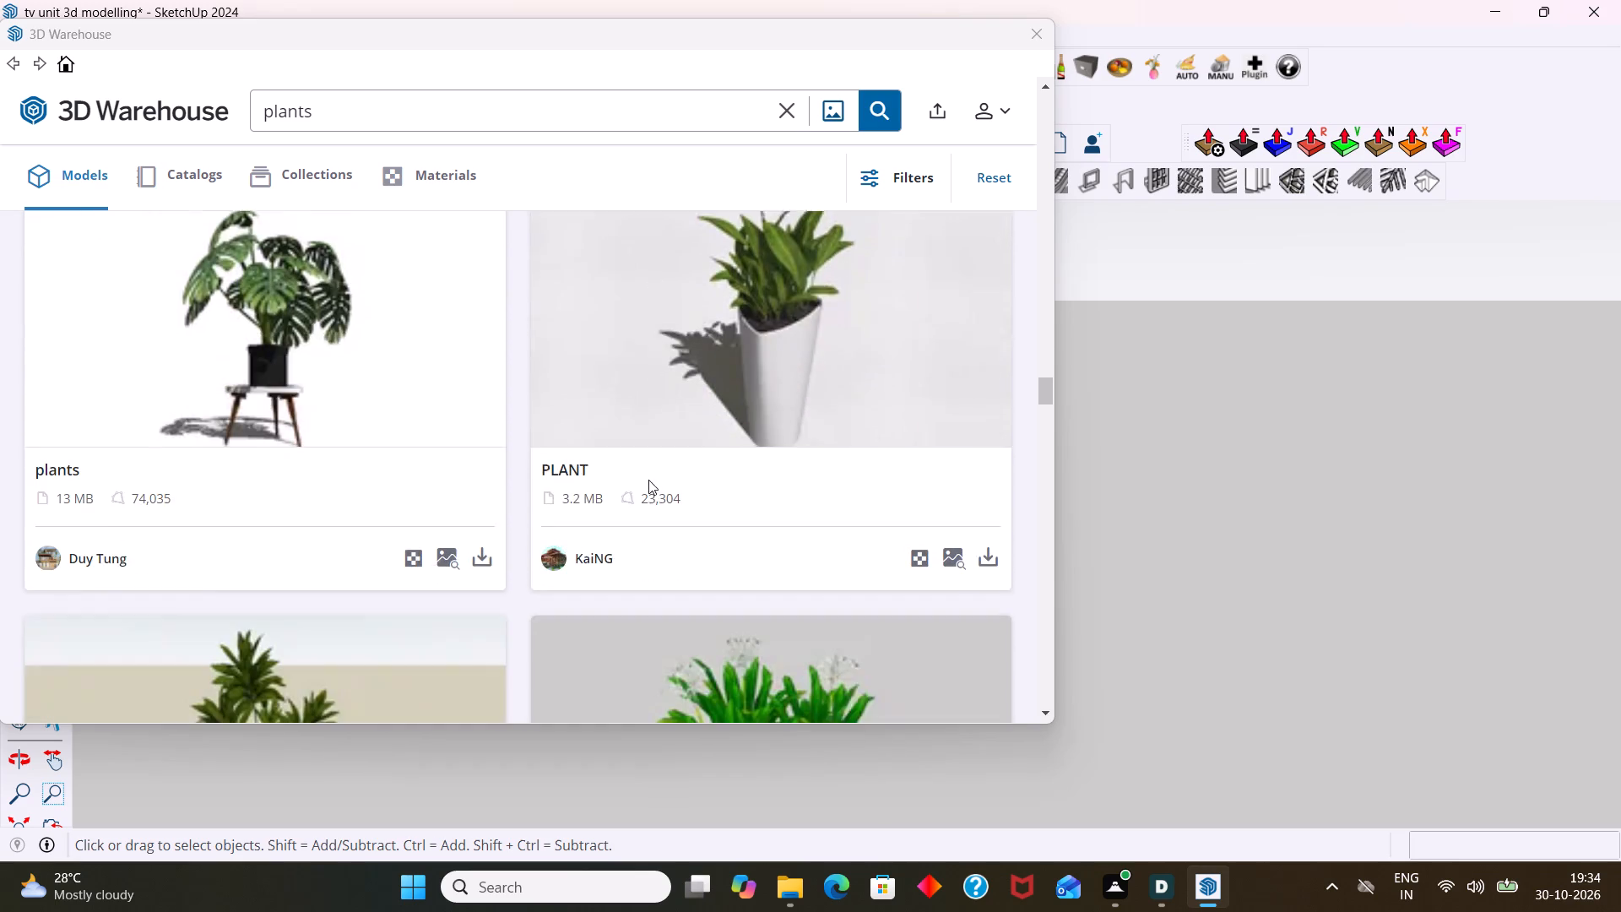
scroll(648, 479, down, 3)
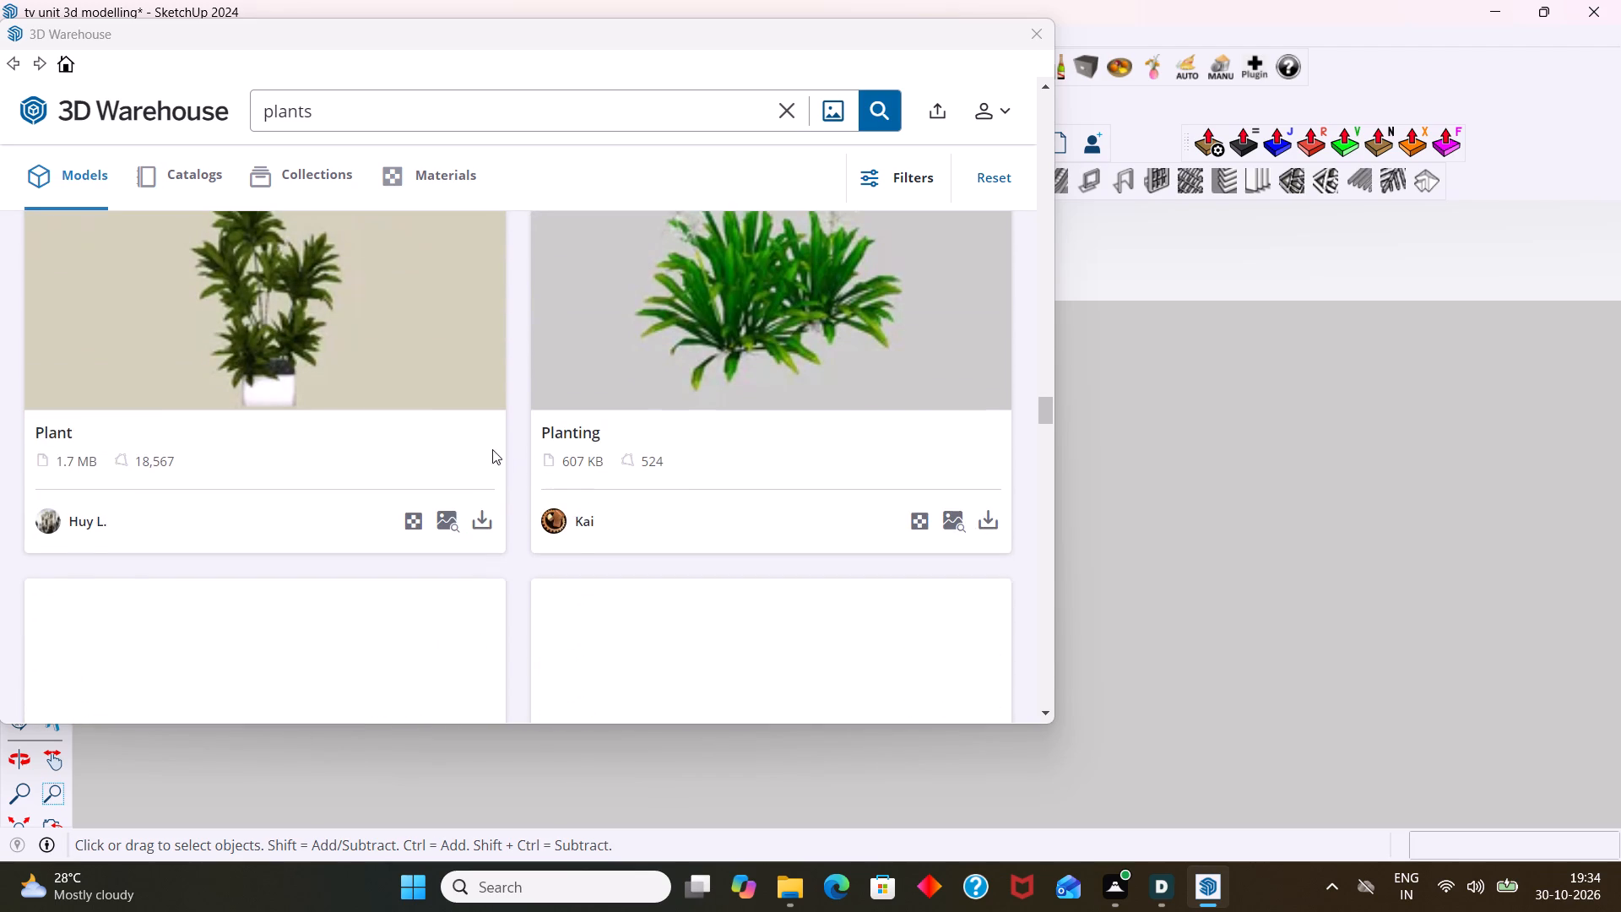
scroll(412, 472, up, 2)
scroll(412, 472, down, 5)
scroll(412, 473, up, 3)
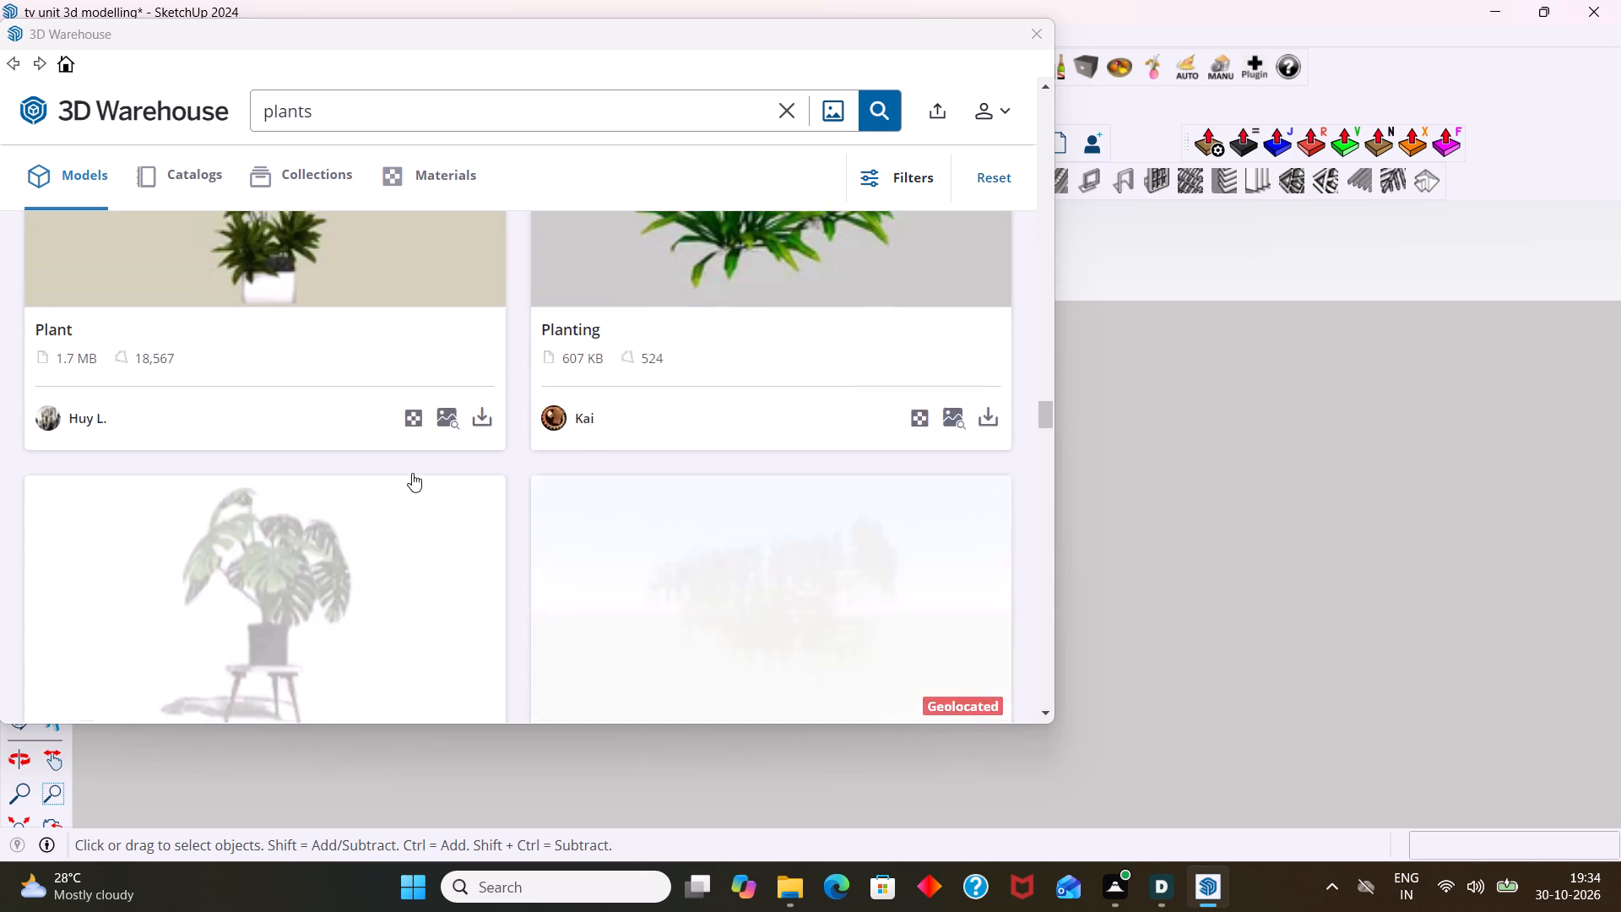
scroll(412, 473, up, 1)
scroll(412, 473, down, 1)
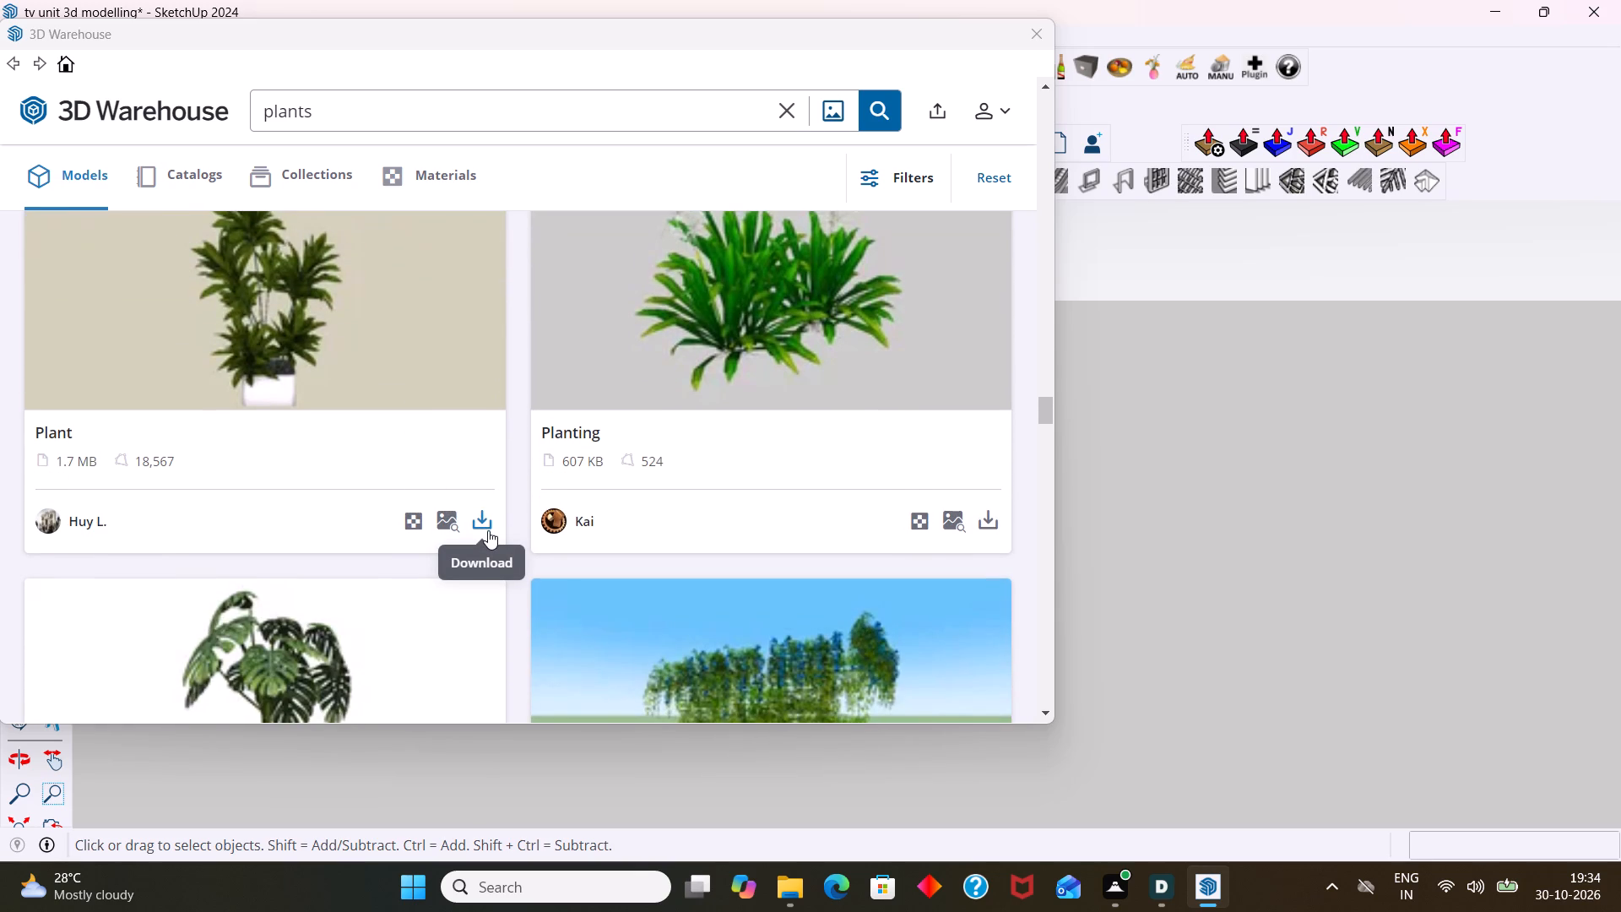
scroll(488, 530, up, 4)
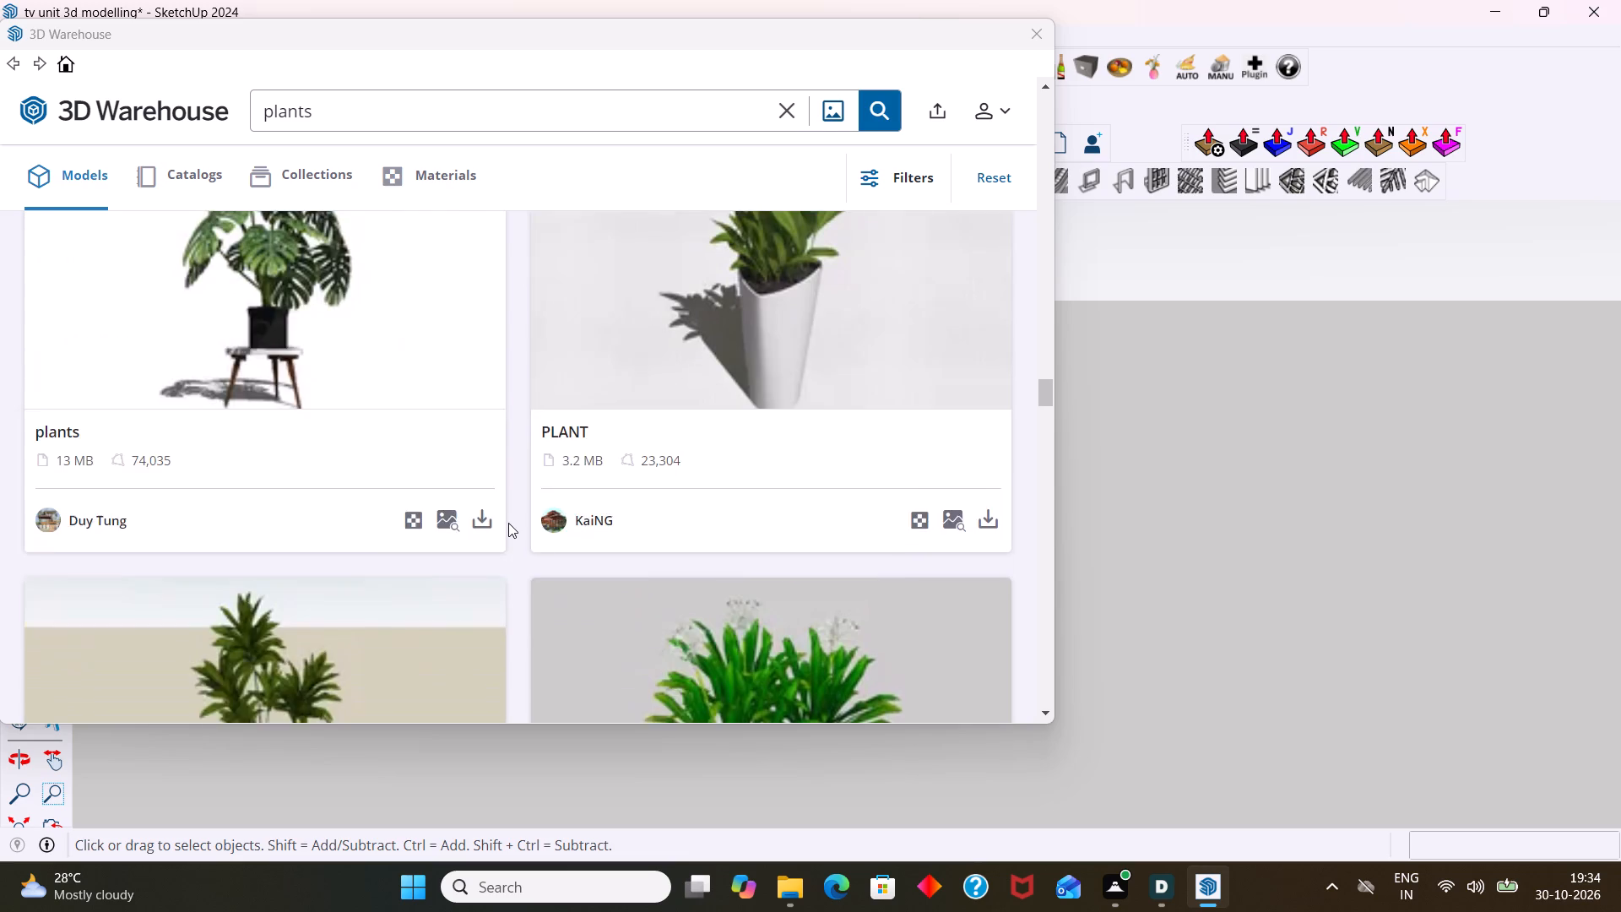
scroll(508, 523, up, 5)
scroll(508, 523, down, 4)
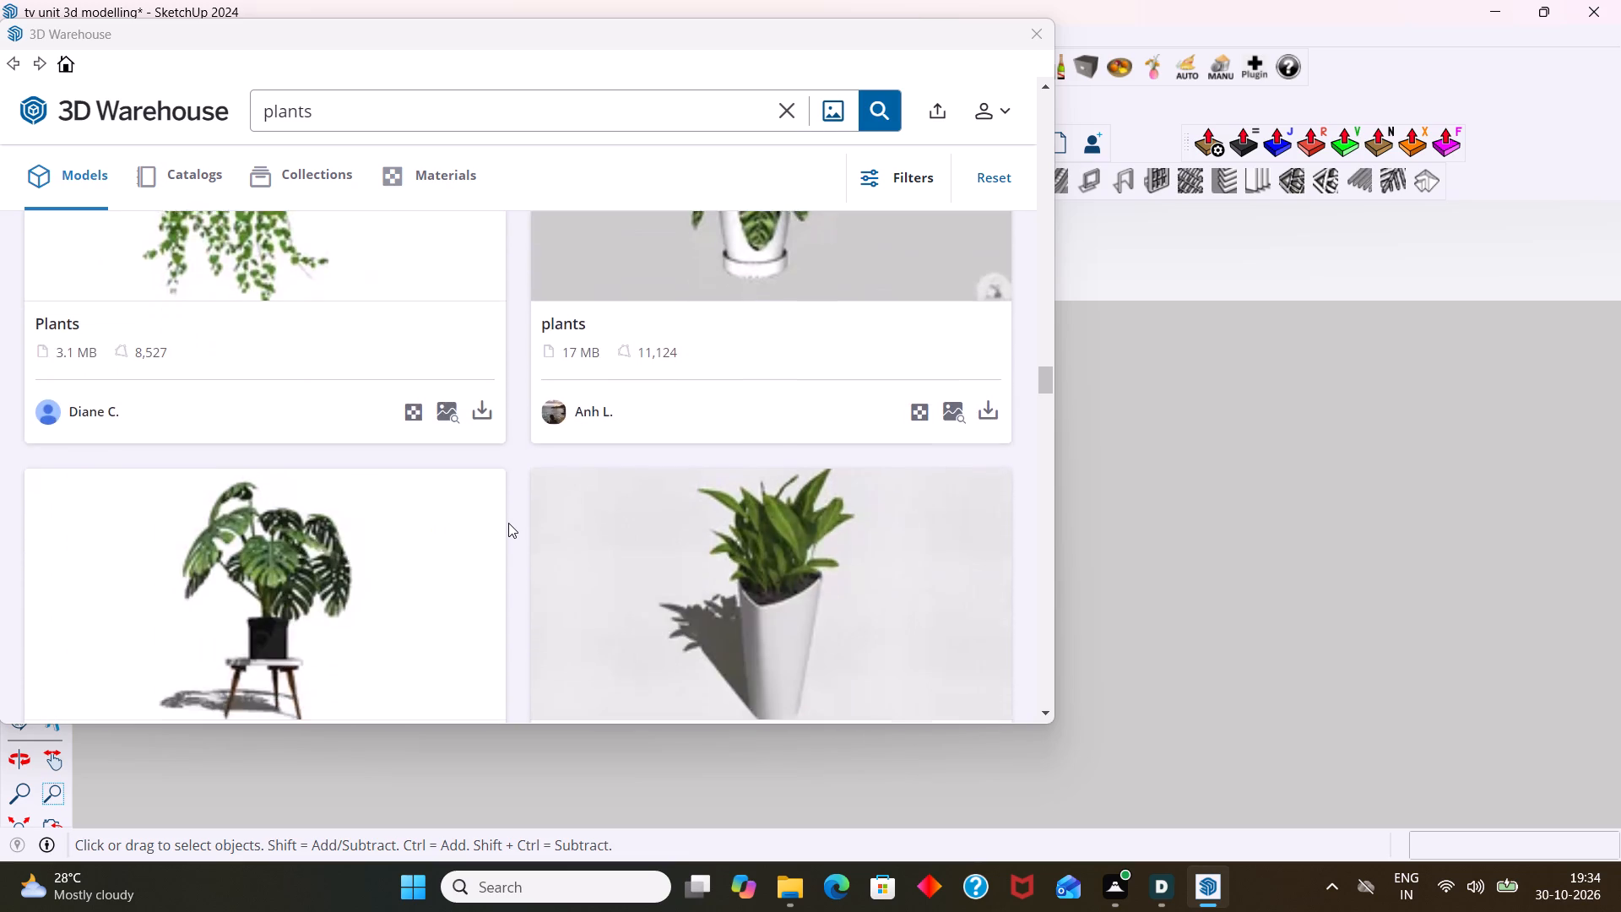
scroll(508, 523, down, 4)
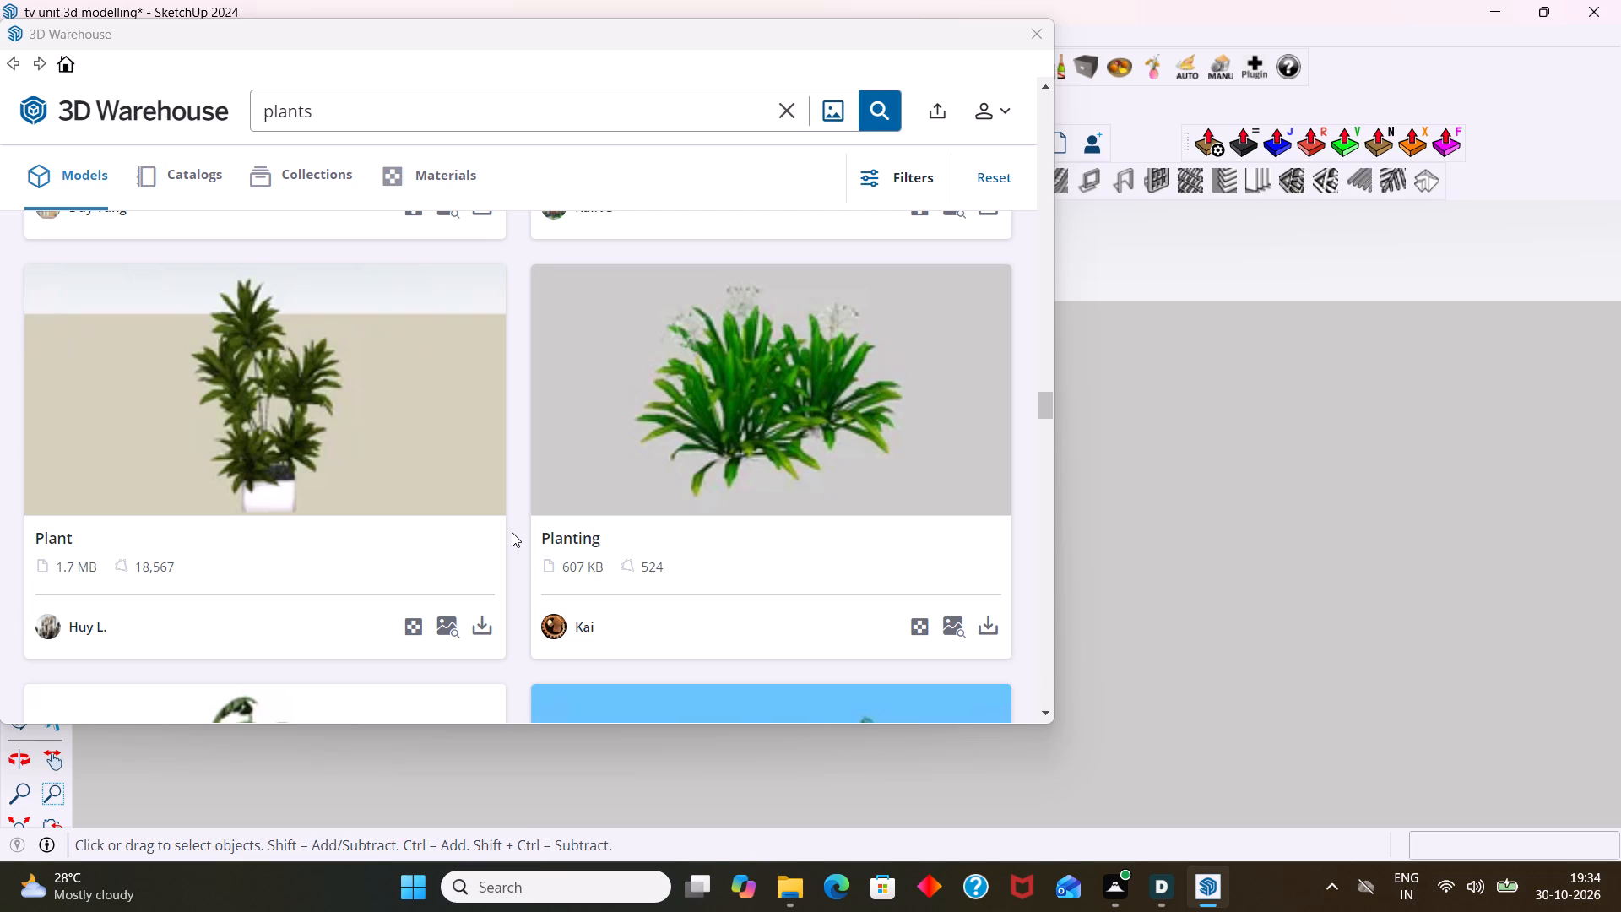
Request the 1.7 MB potted Plant model and unlock more downloads by skipping the promotional video and declining the subscription.
click(479, 622)
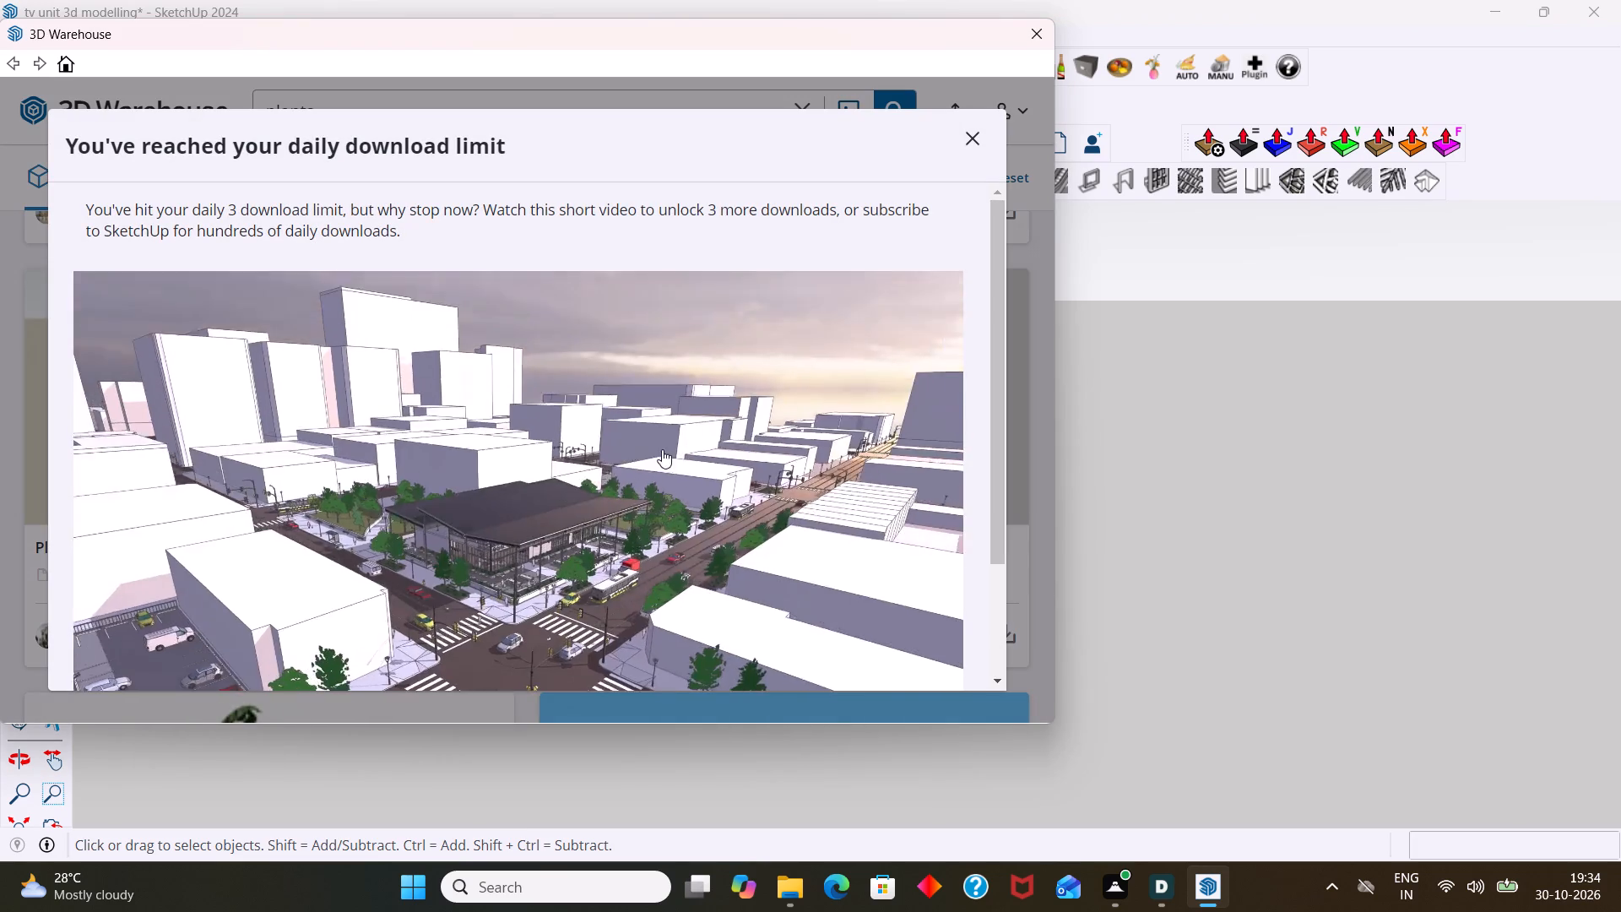
scroll(726, 440, down, 7)
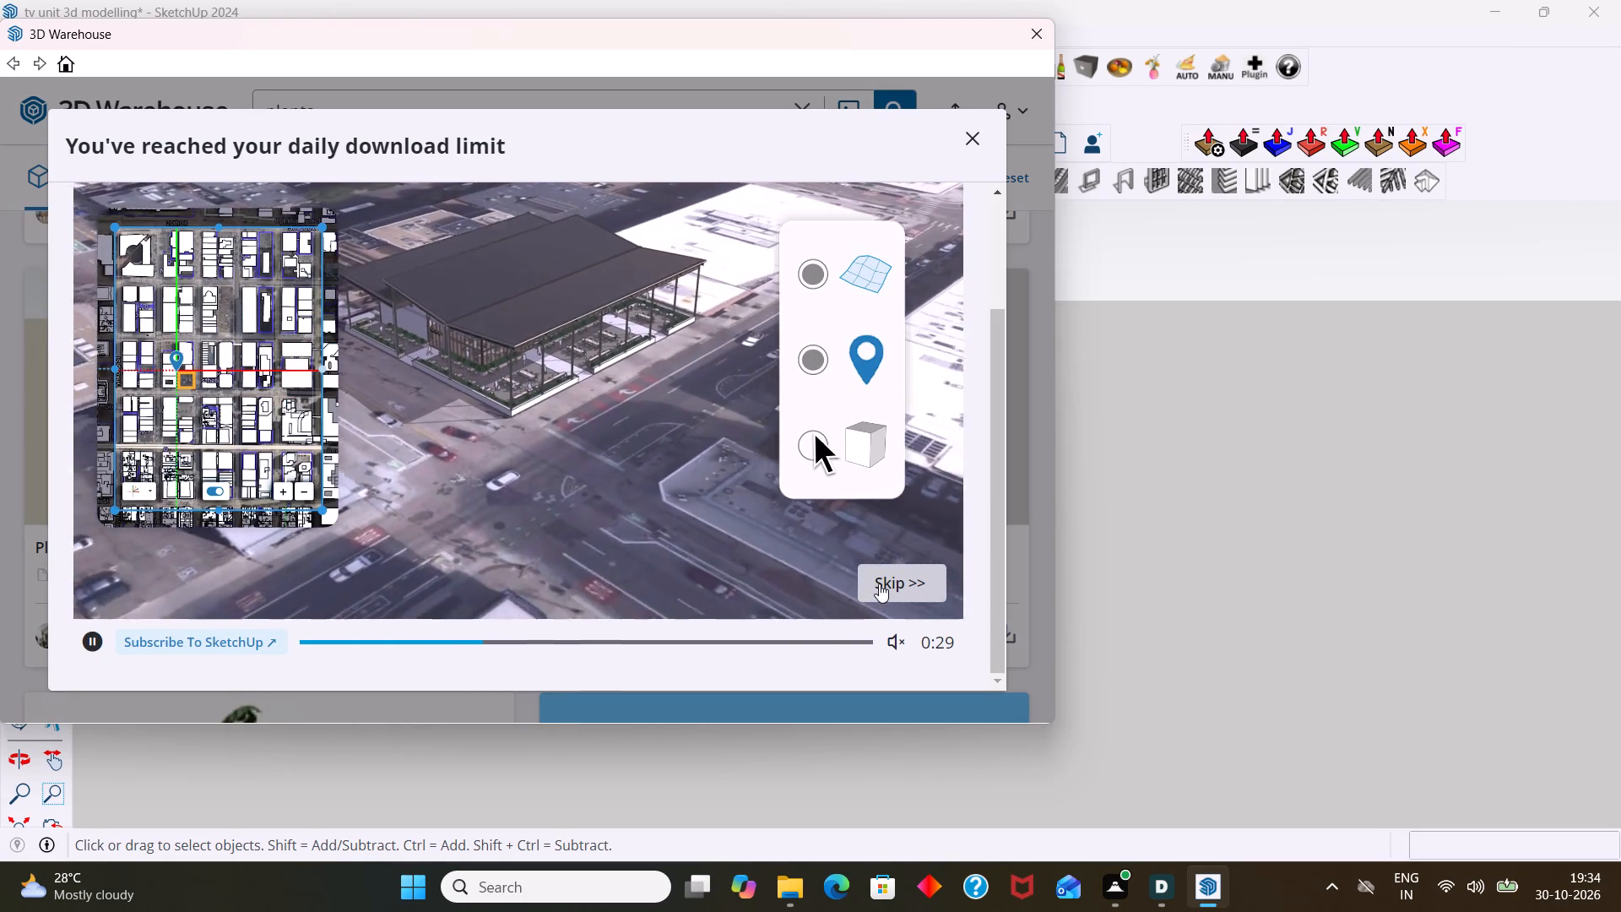
right_click(879, 584)
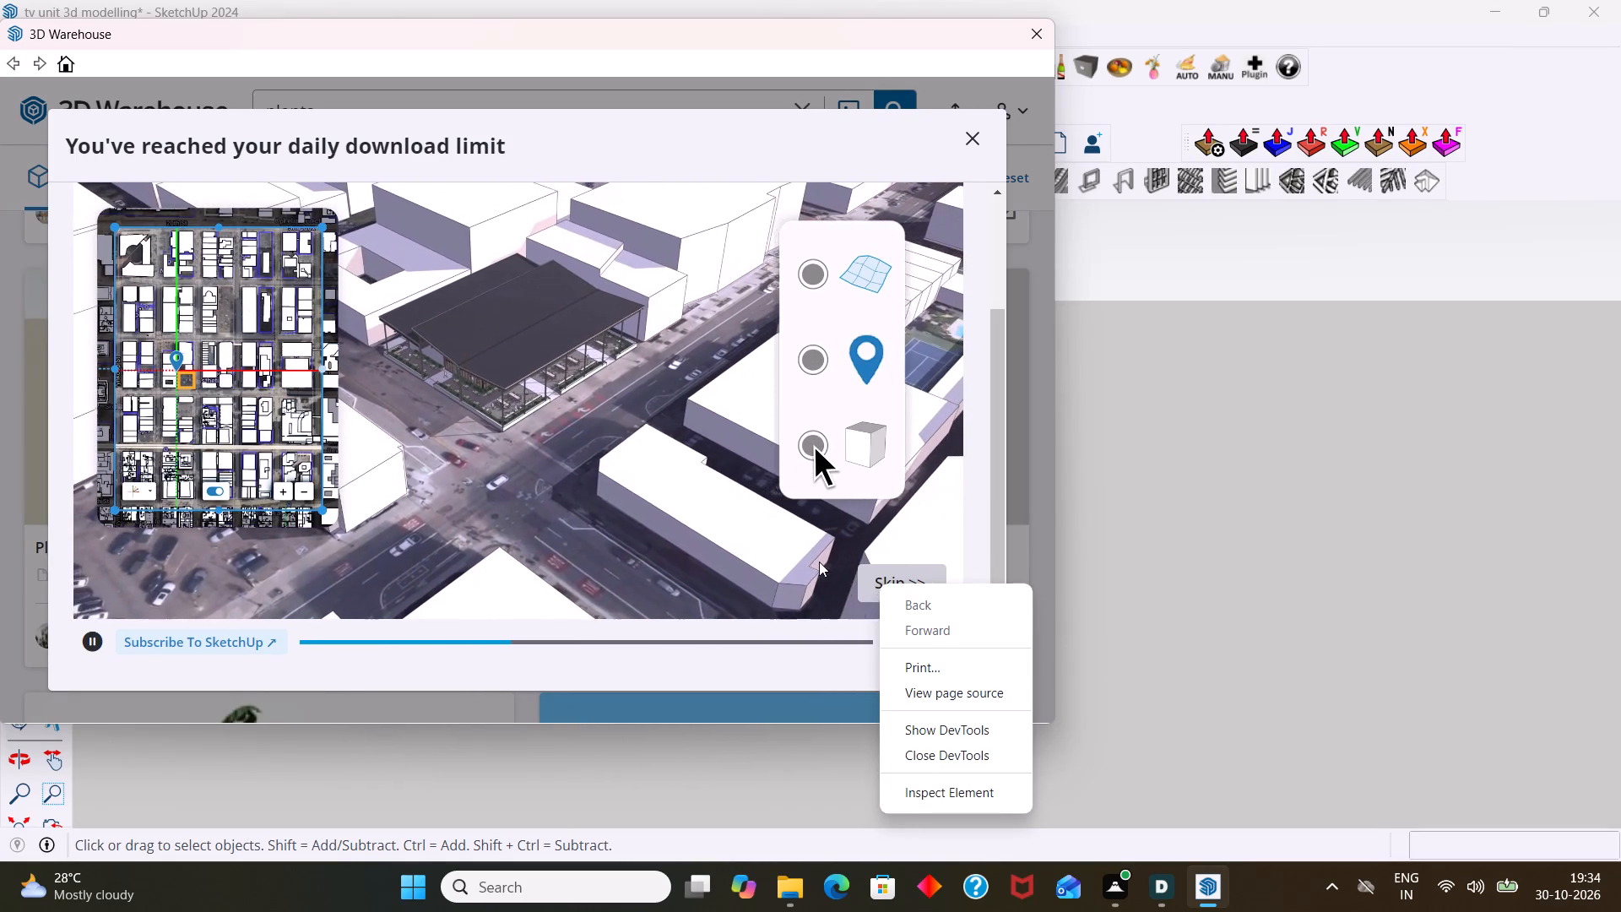
click(819, 562)
click(870, 588)
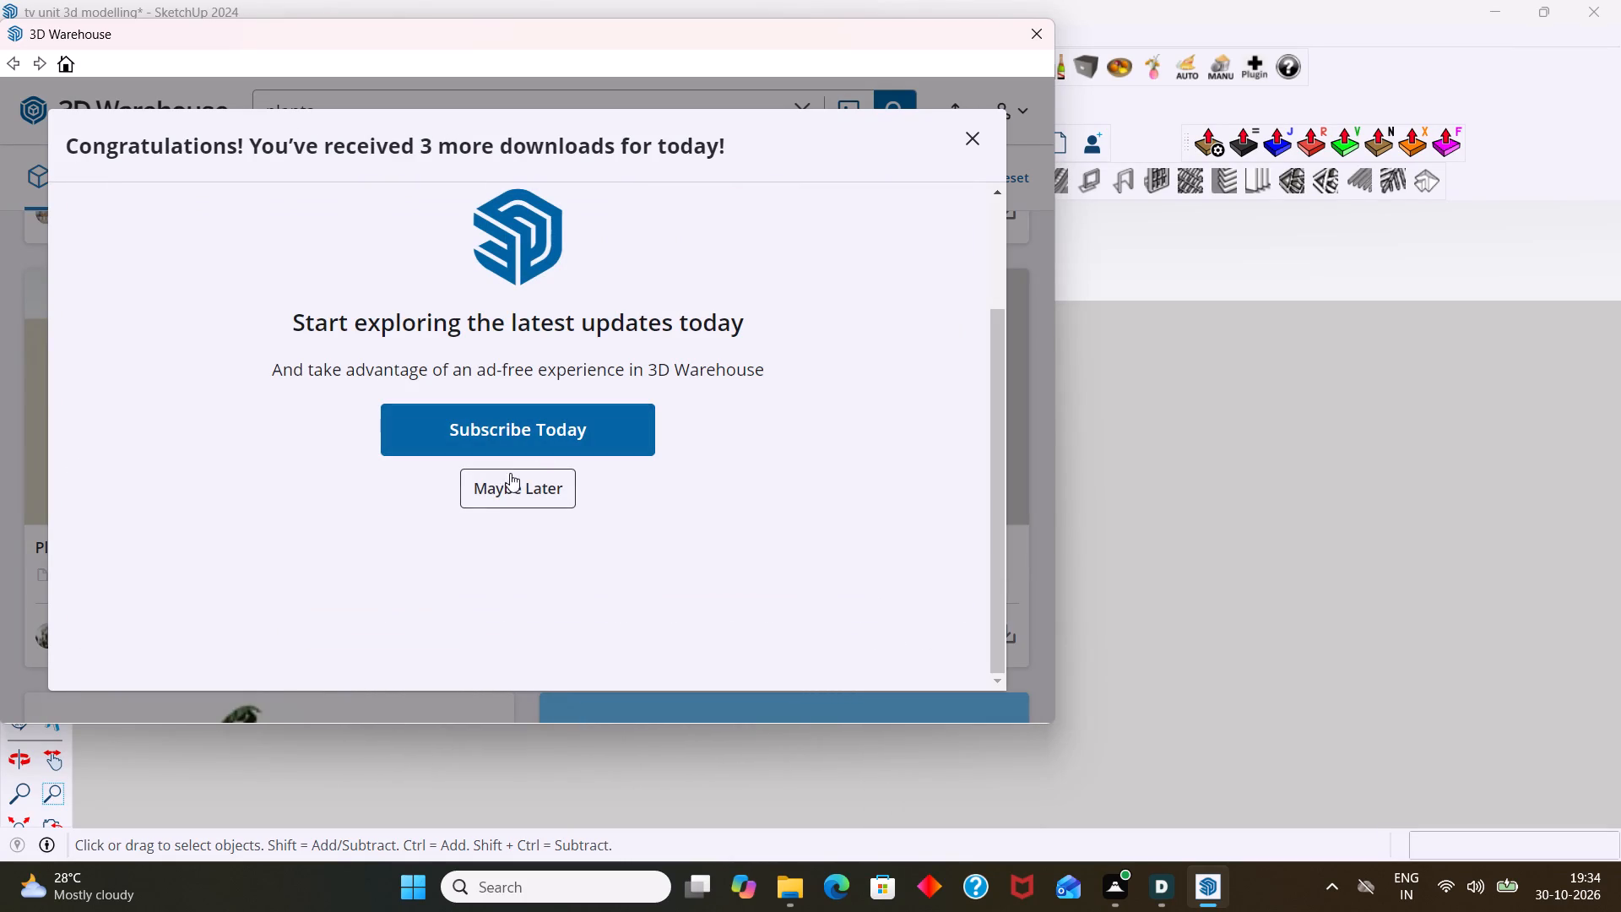
click(516, 486)
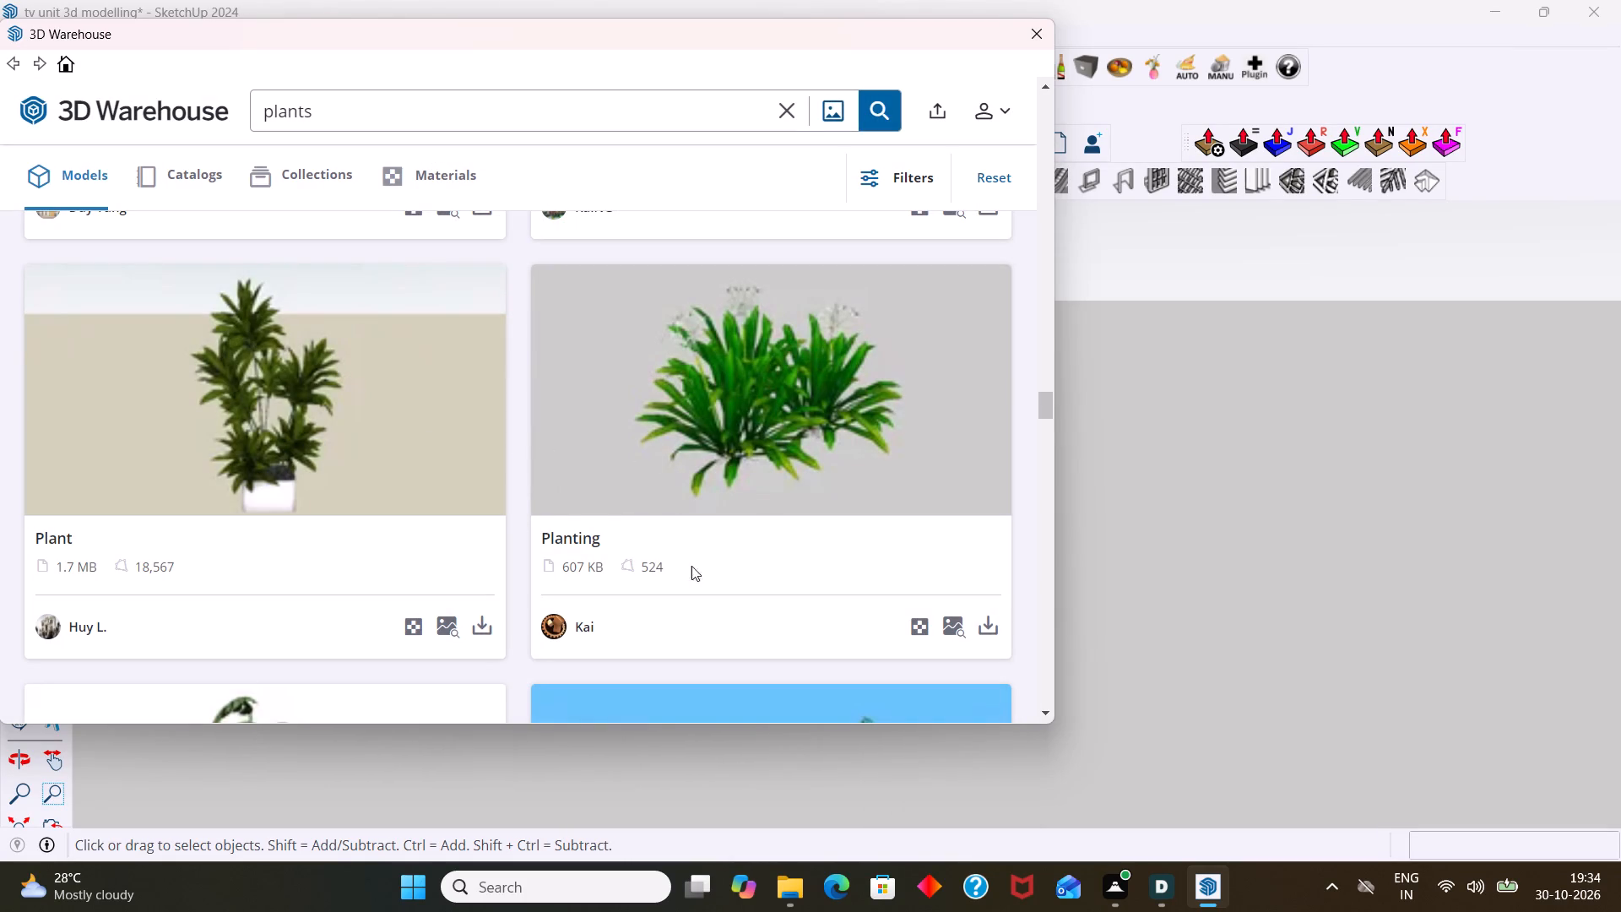
Load the 1.7 MB potted Plant model into the scene and place it at the TV unit's lower right corner.
click(490, 627)
click(480, 405)
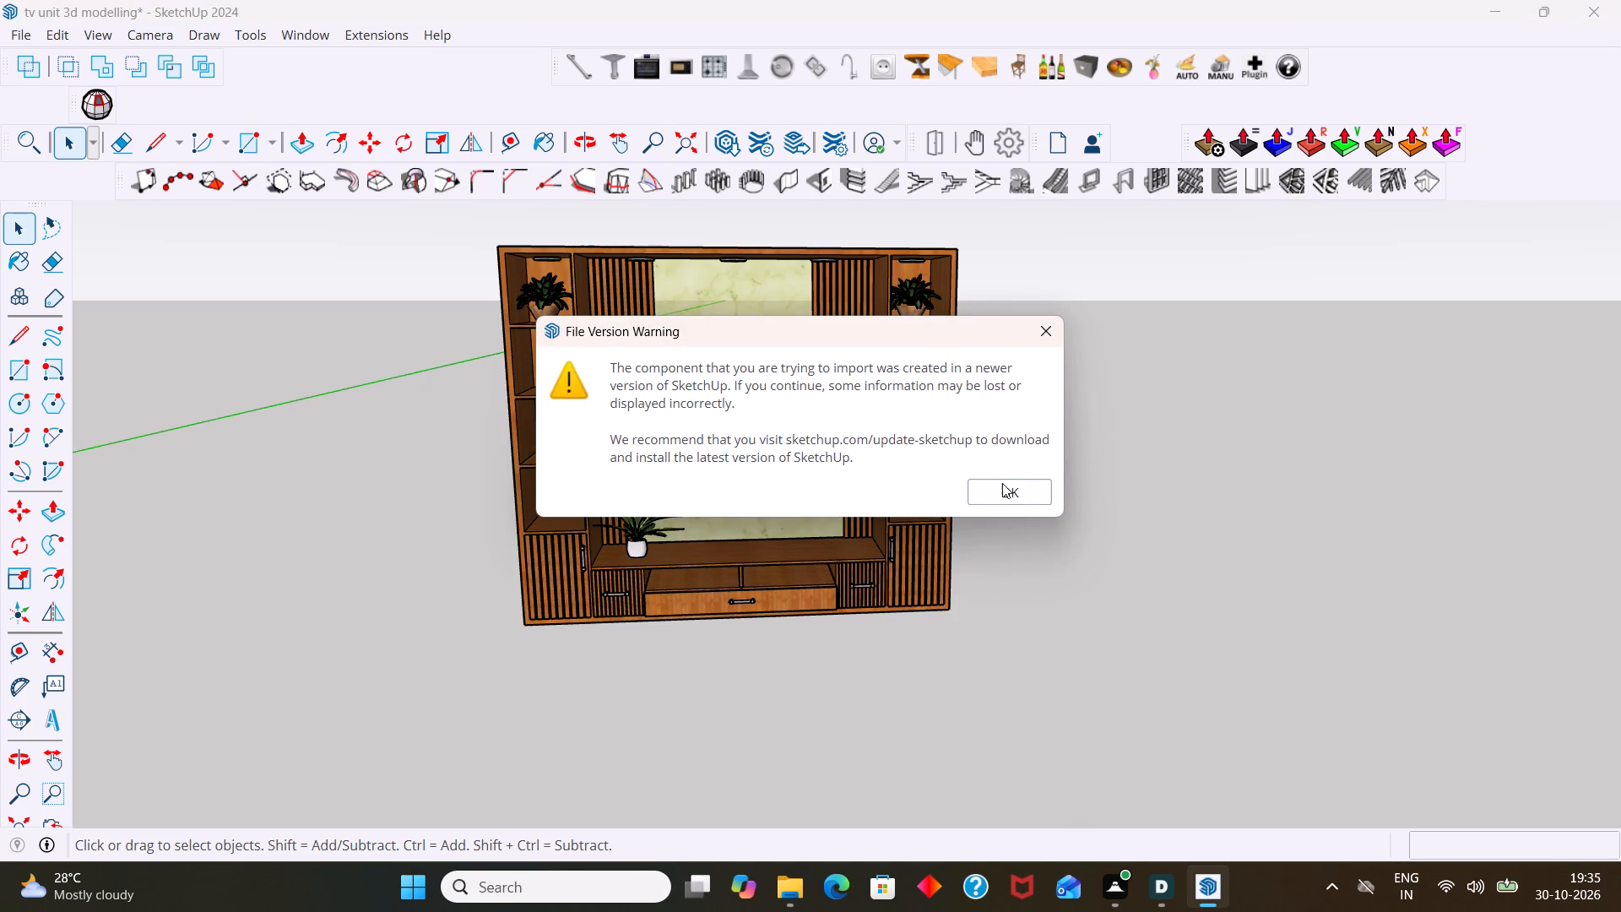
click(1008, 493)
scroll(1071, 572, down, 3)
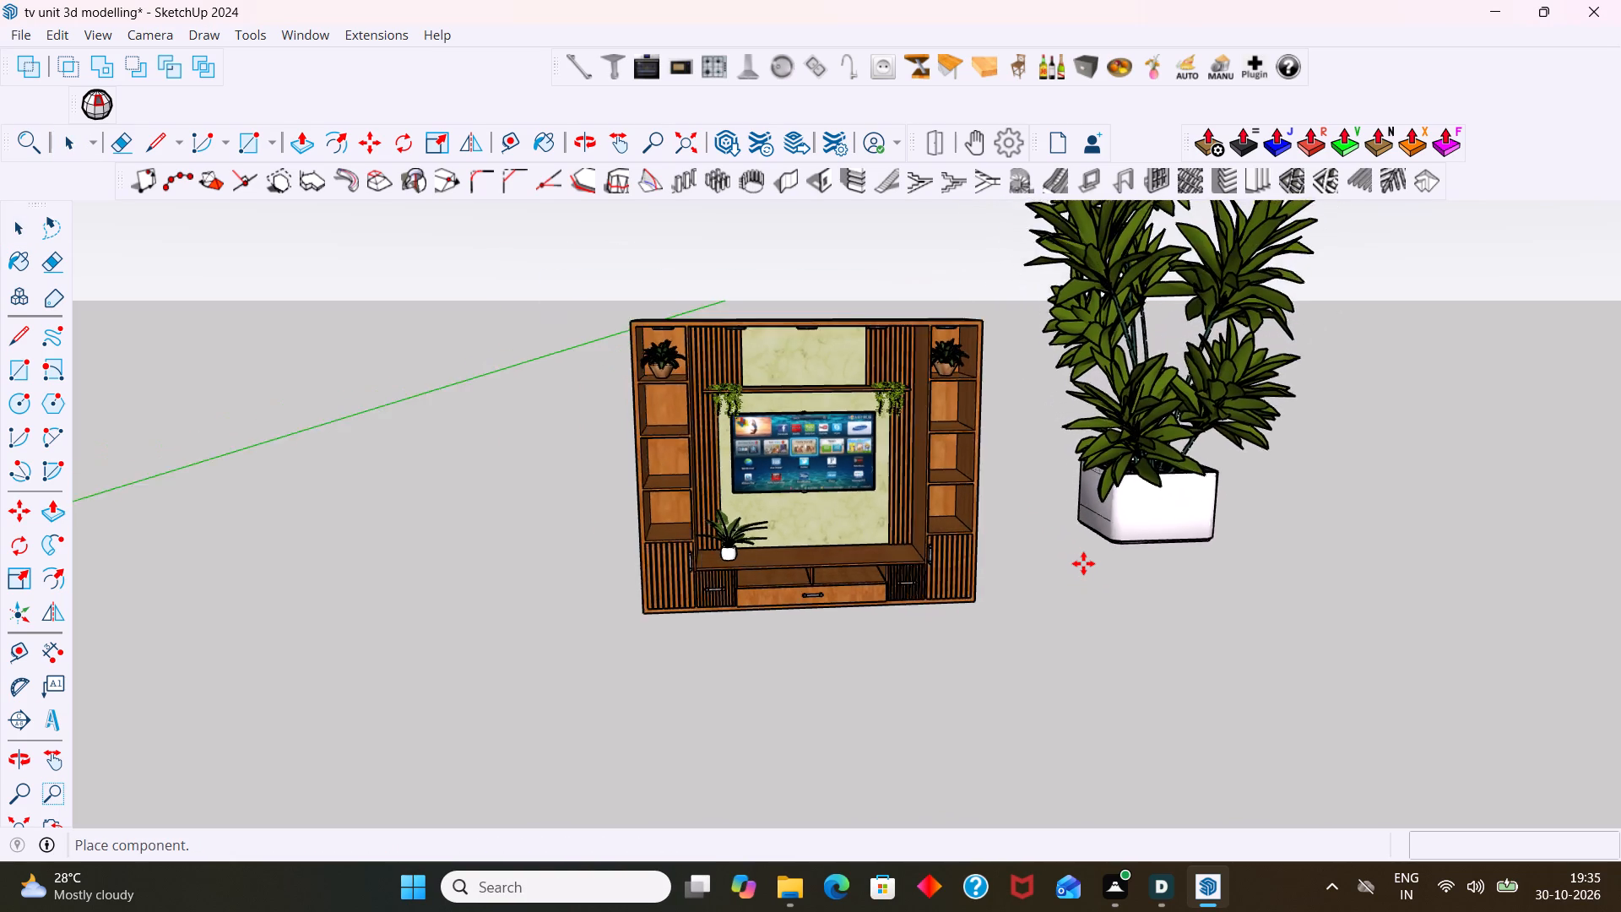
scroll(1083, 563, down, 2)
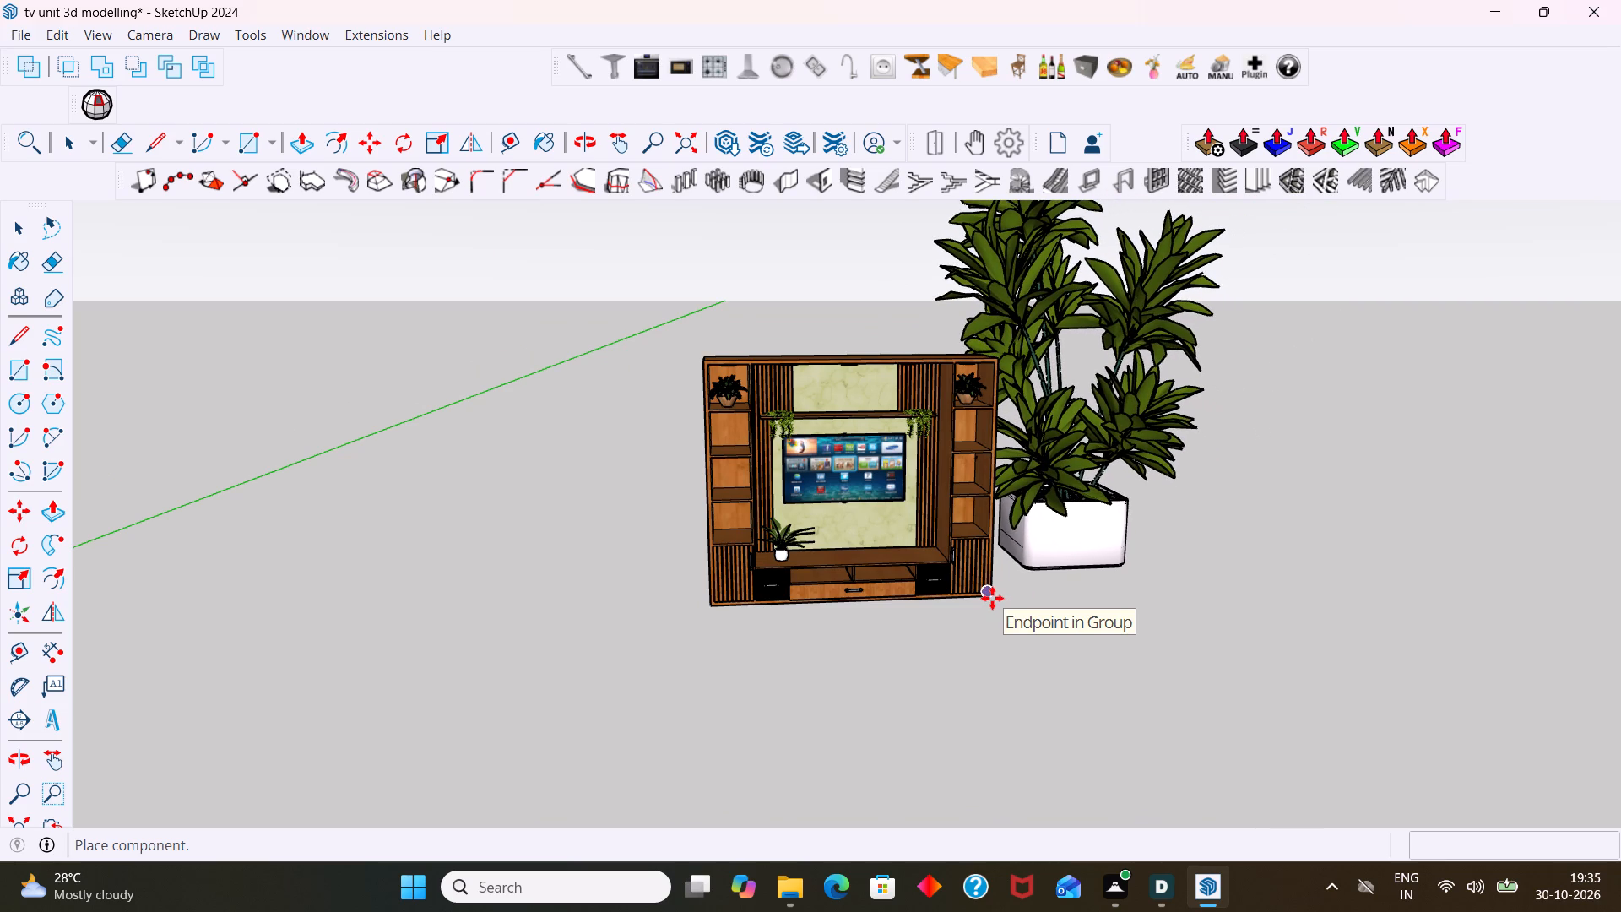
click(991, 600)
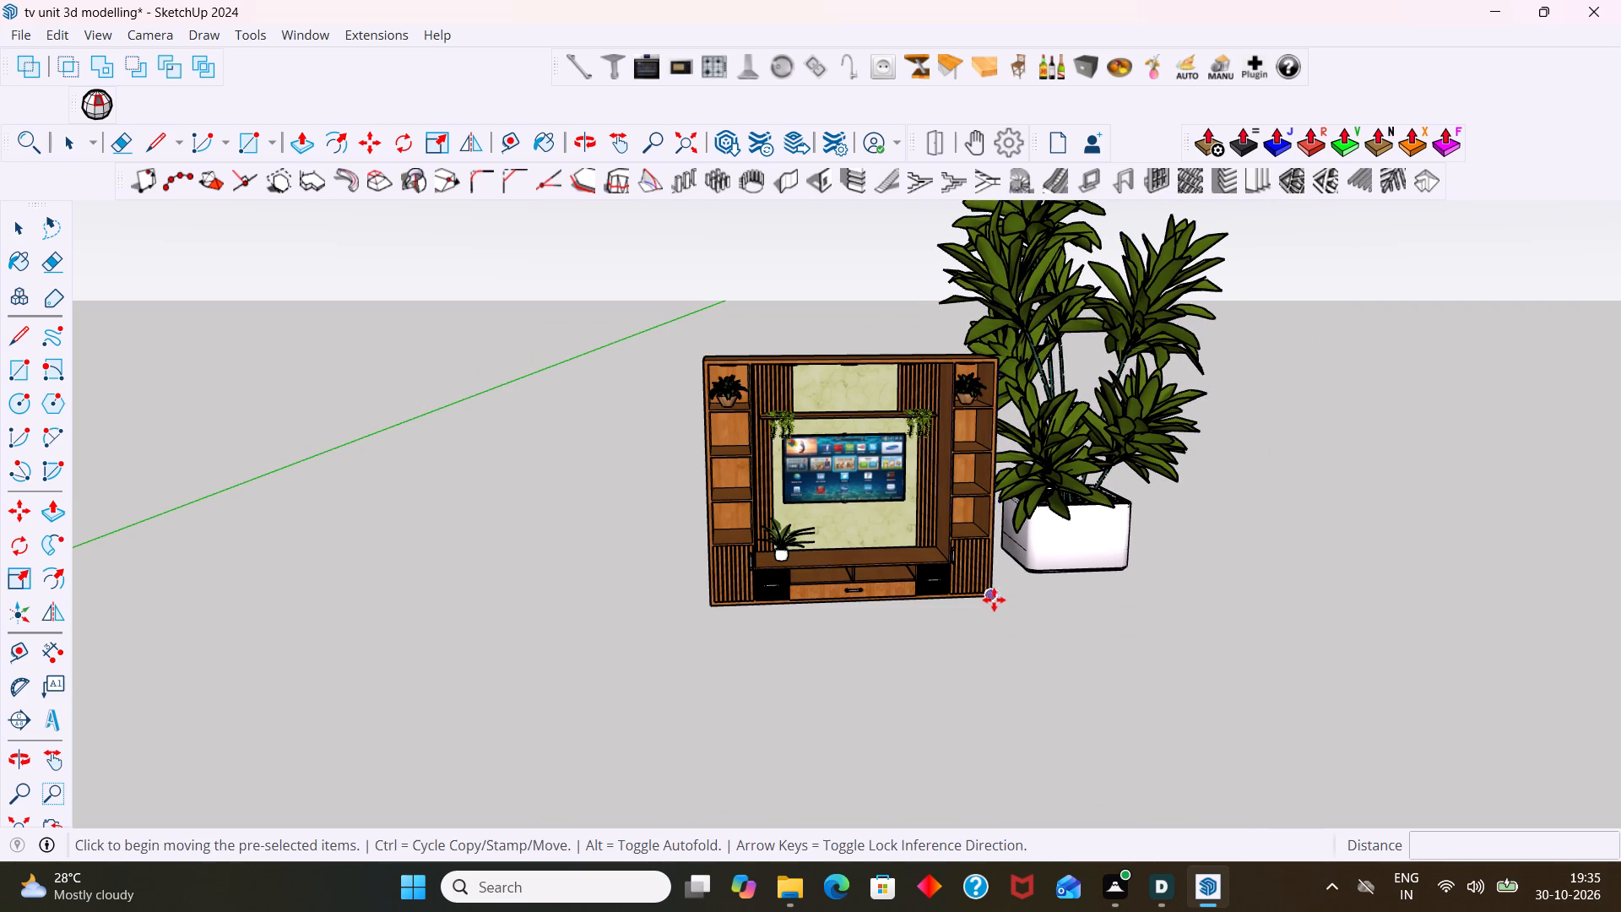
Scale the placed floor plant to about 0.66 along the red axis and about 0.47 along the blue axis.
key(s)
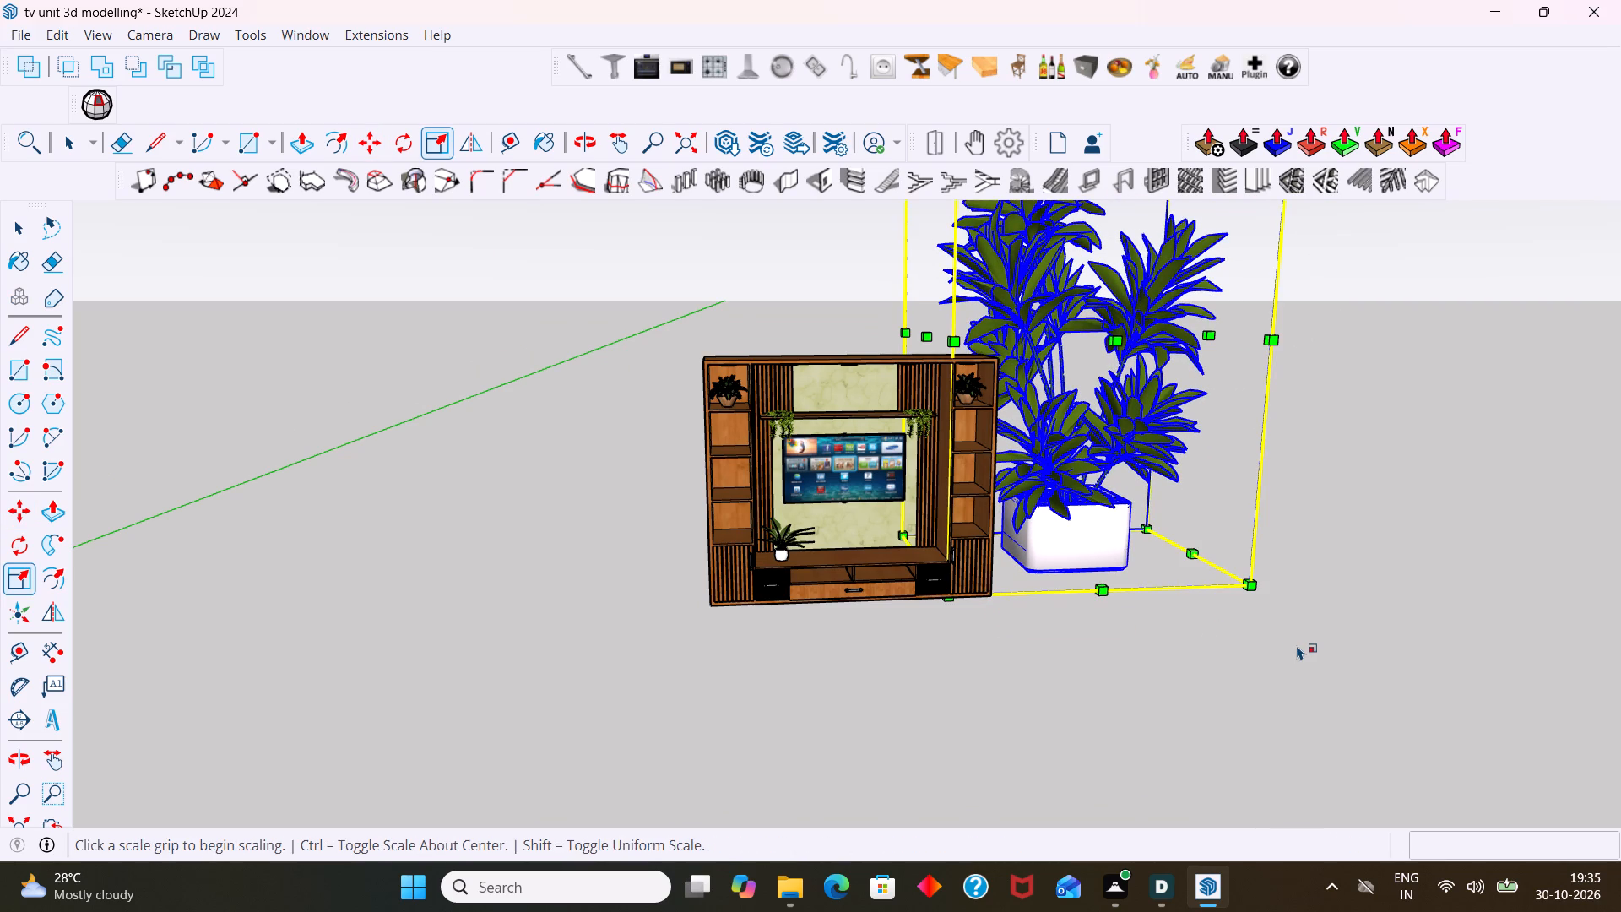
click(928, 335)
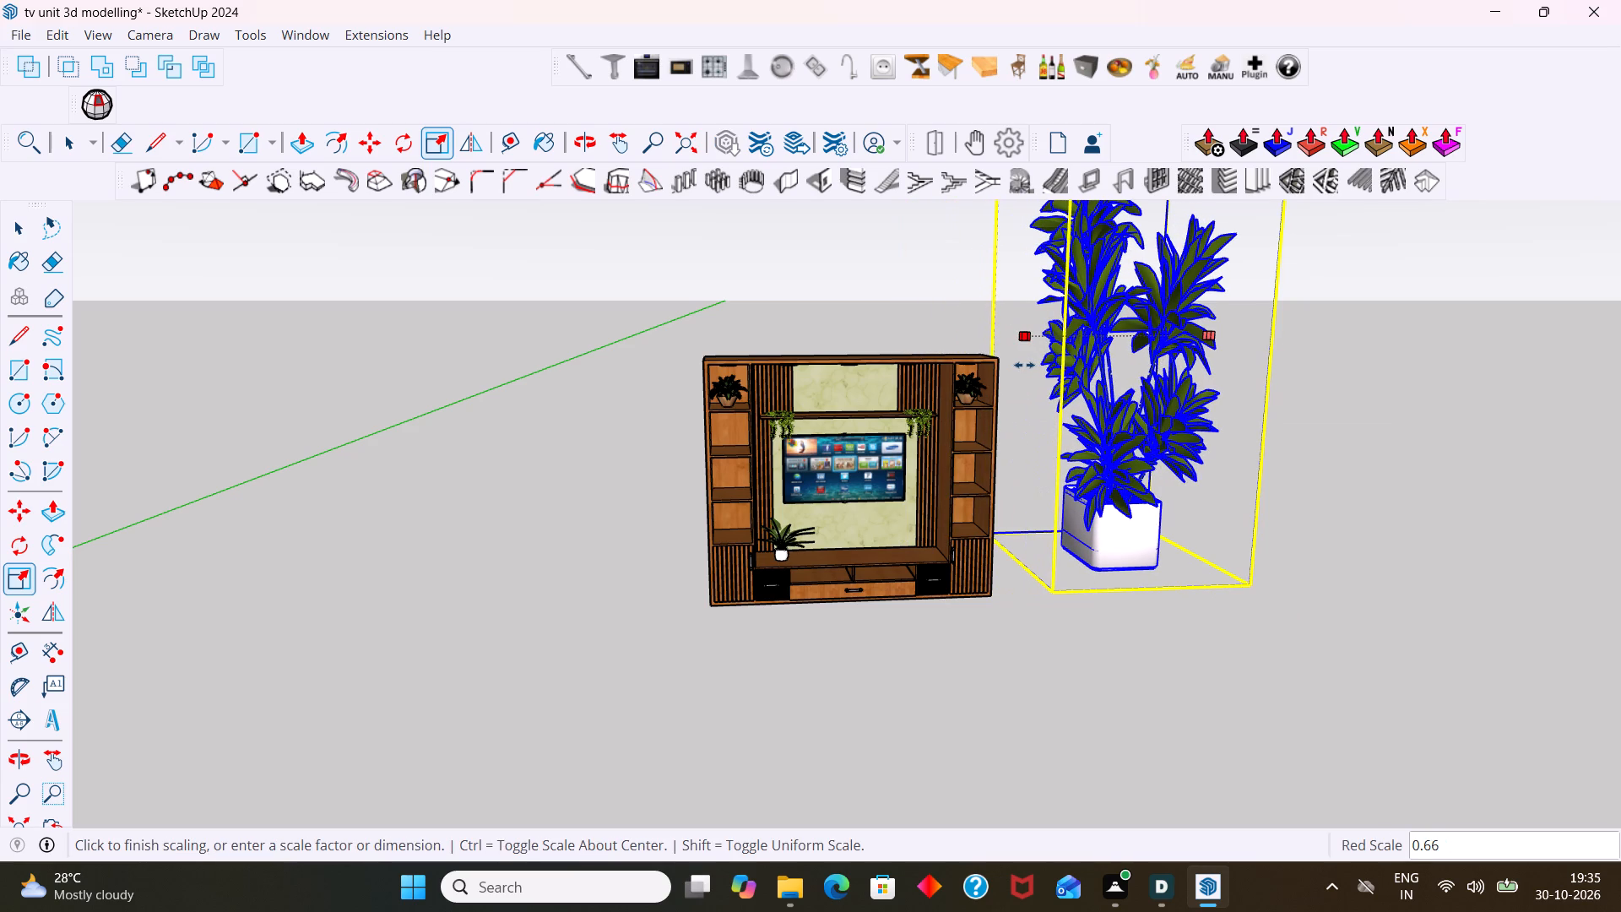
click(1024, 365)
scroll(1125, 599, down, 4)
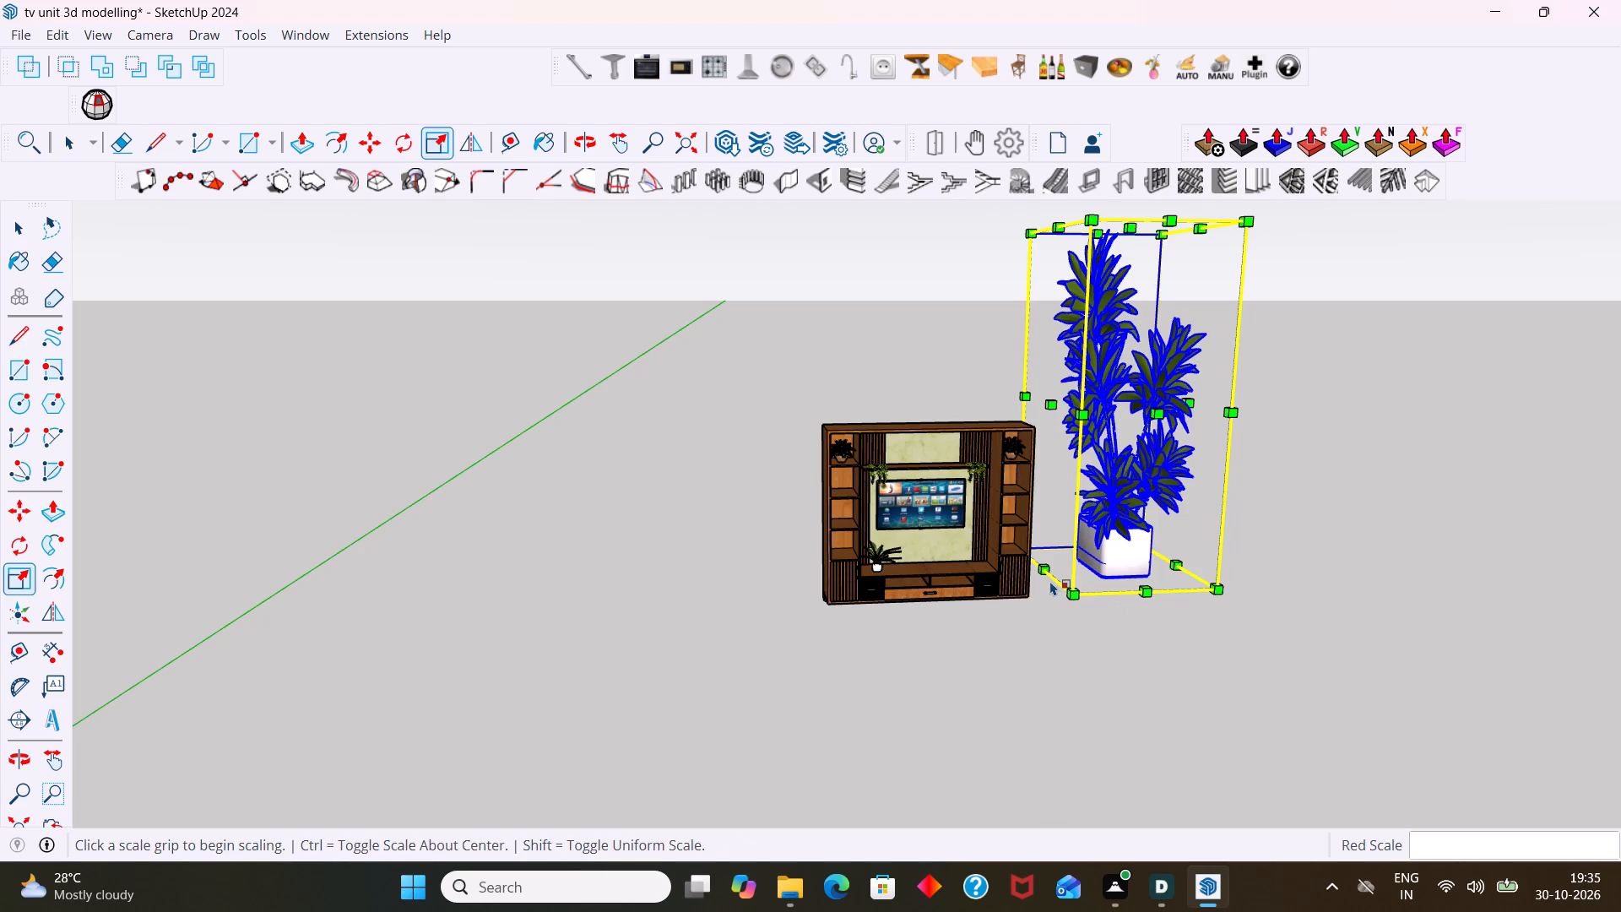
shift+middle_drag(999, 662, 870, 800)
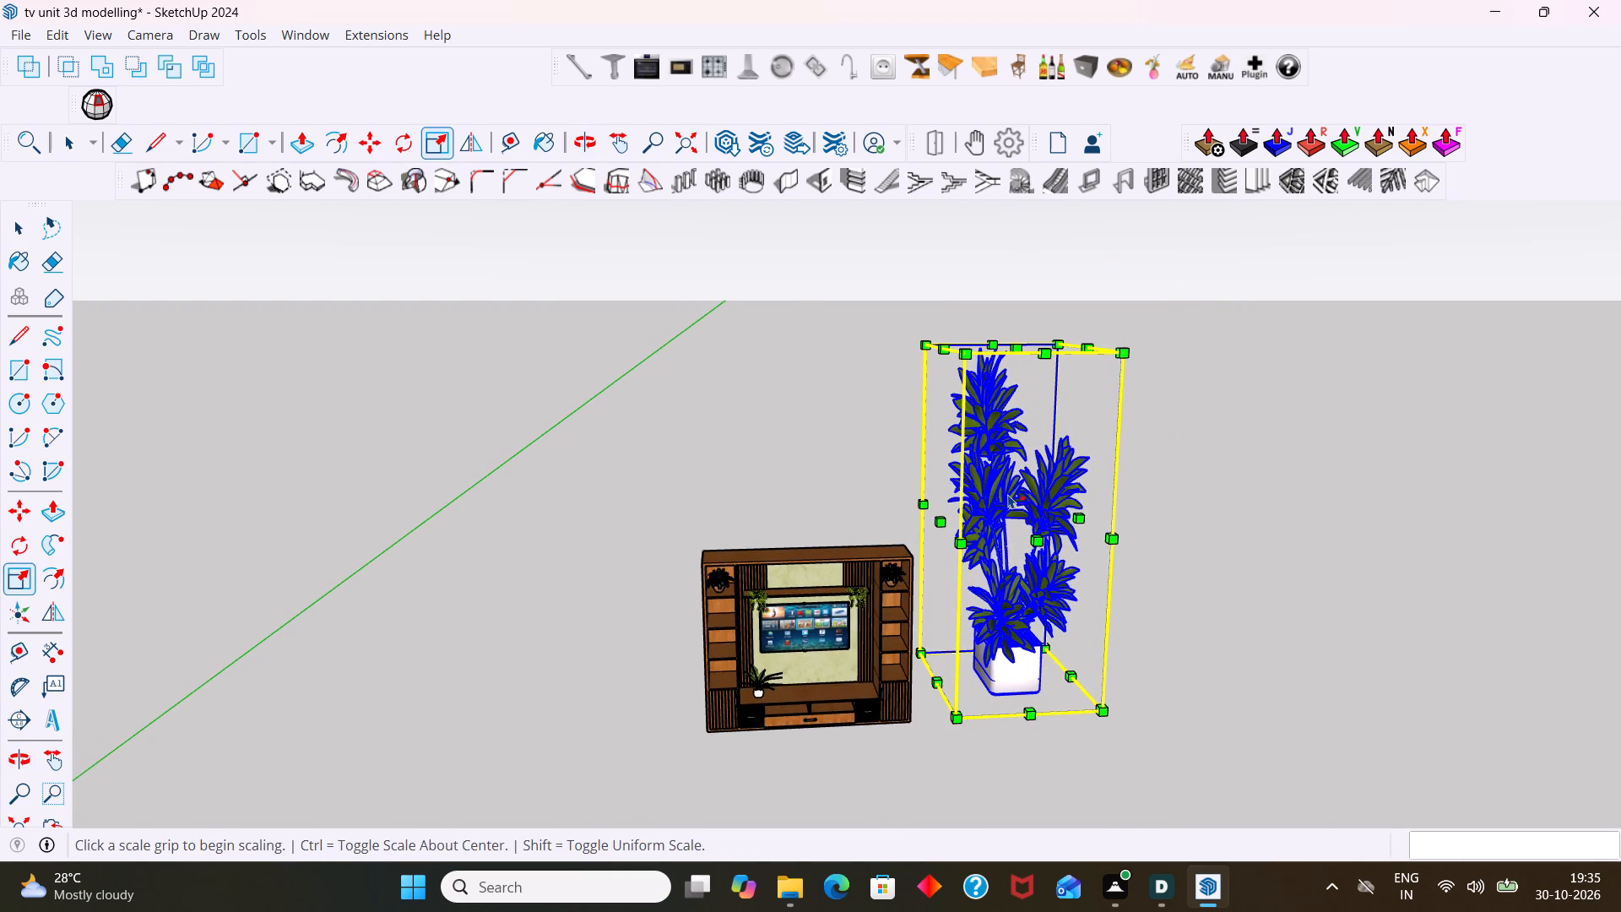
middle_drag(1004, 502, 961, 562)
scroll(964, 560, down, 1)
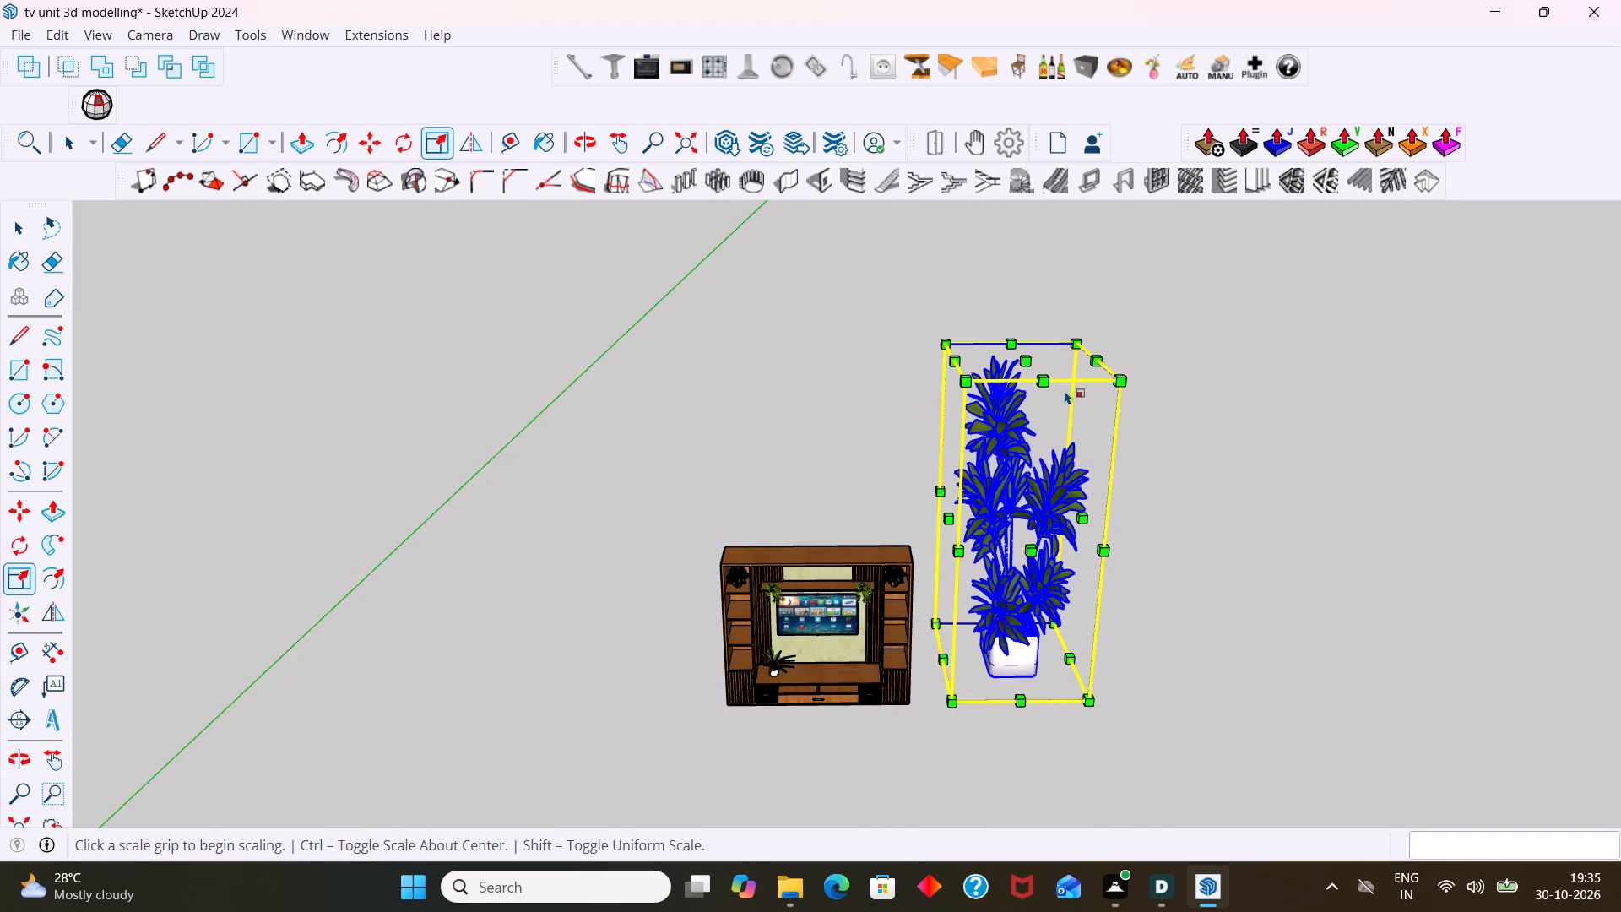
click(1026, 355)
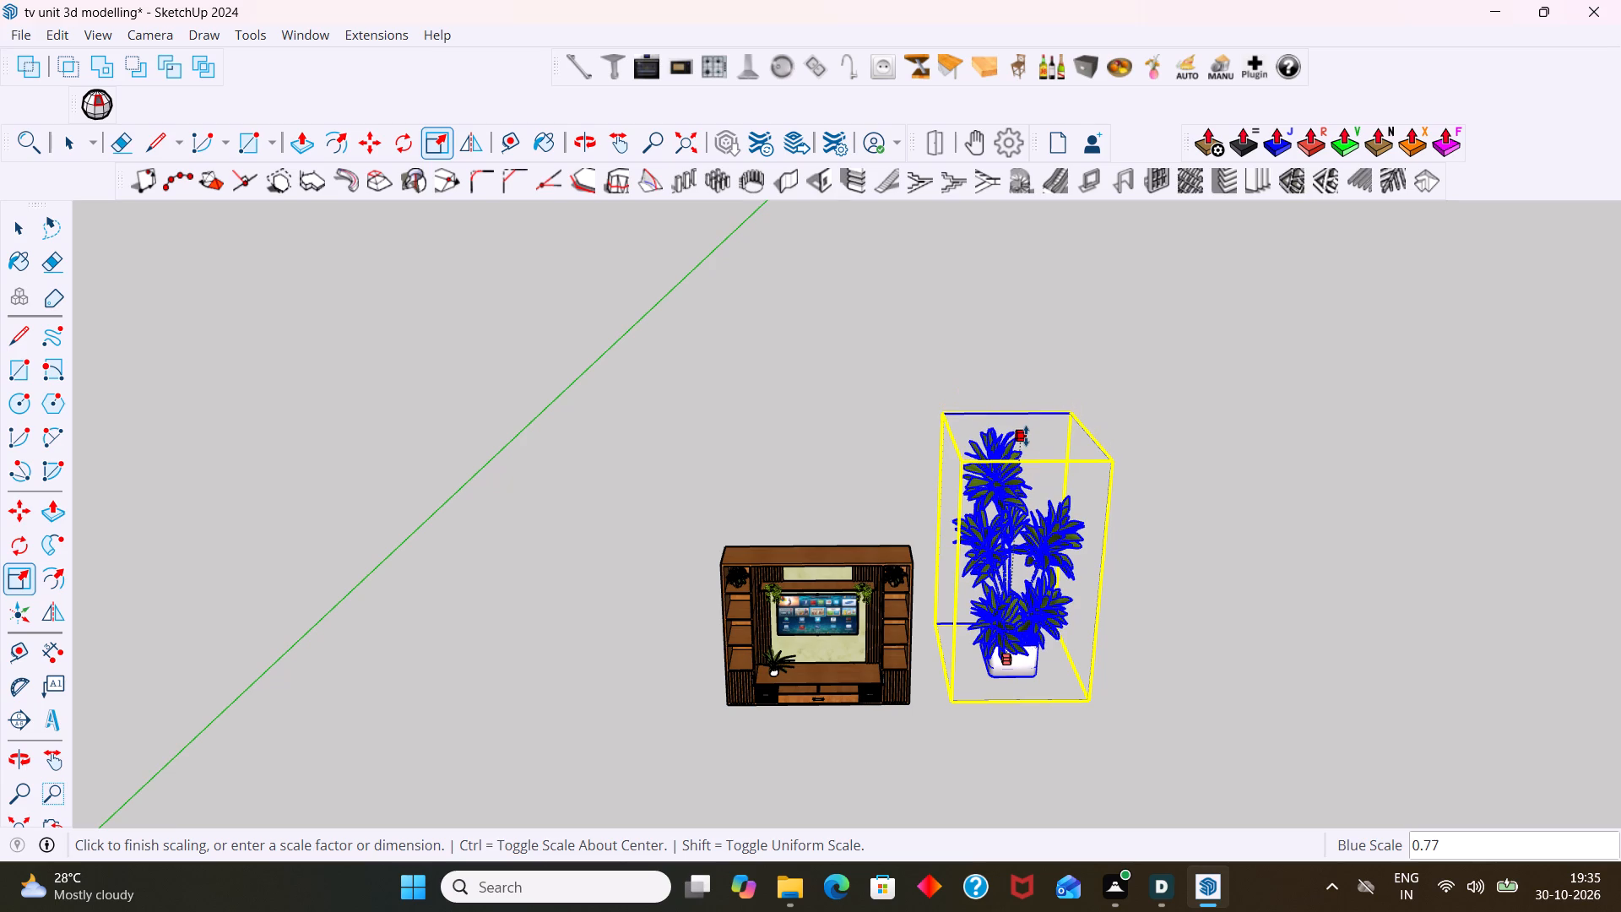
click(919, 561)
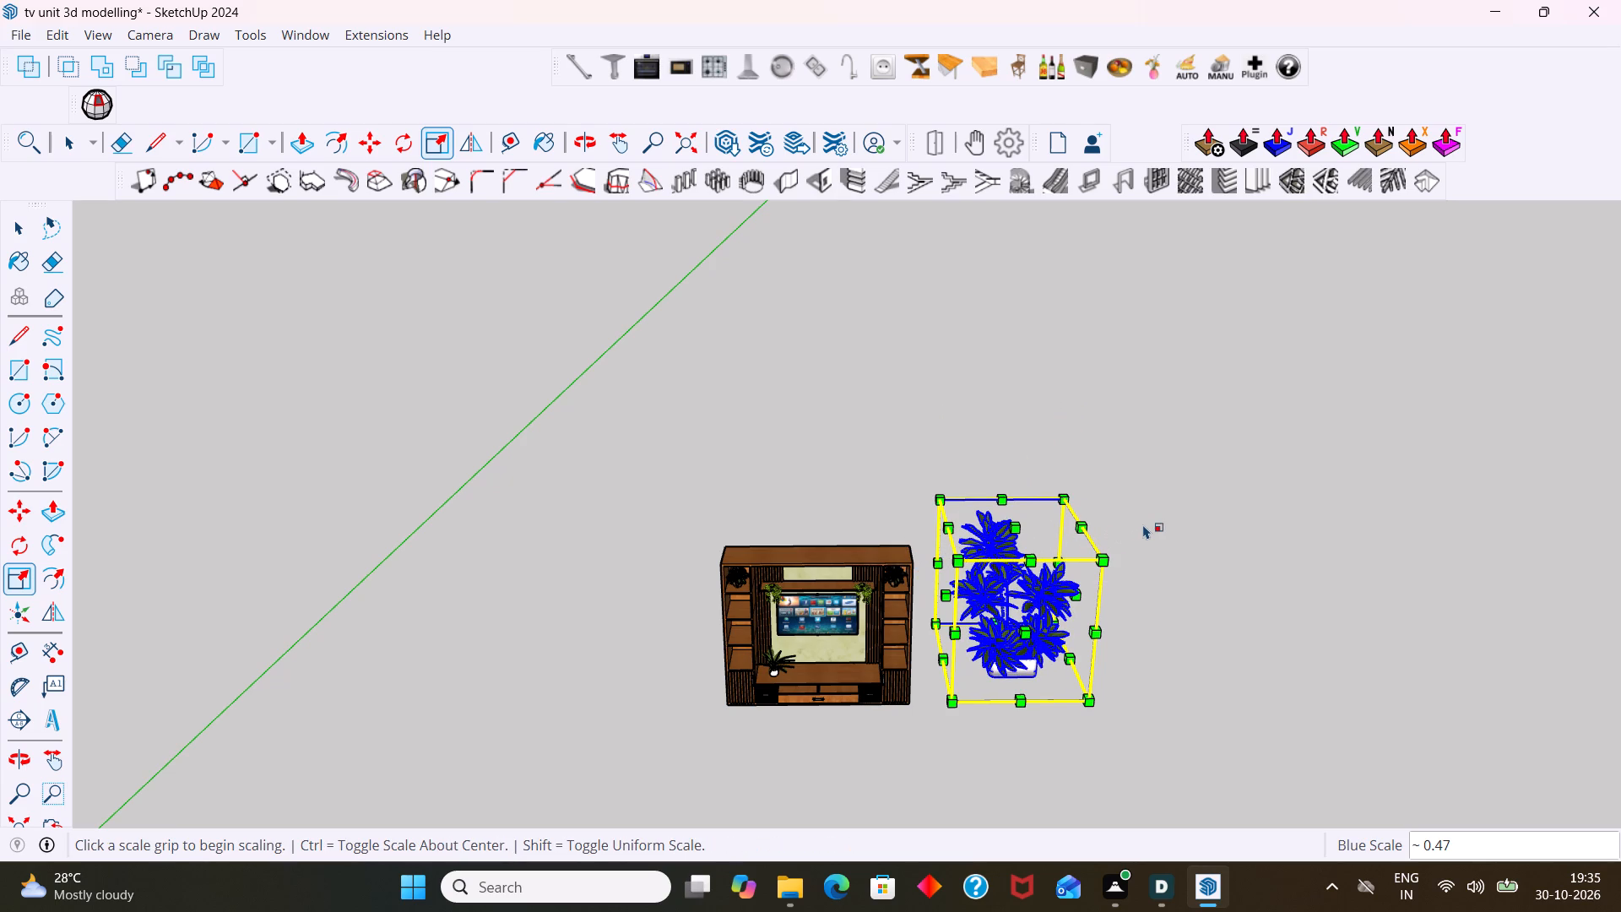
key(space)
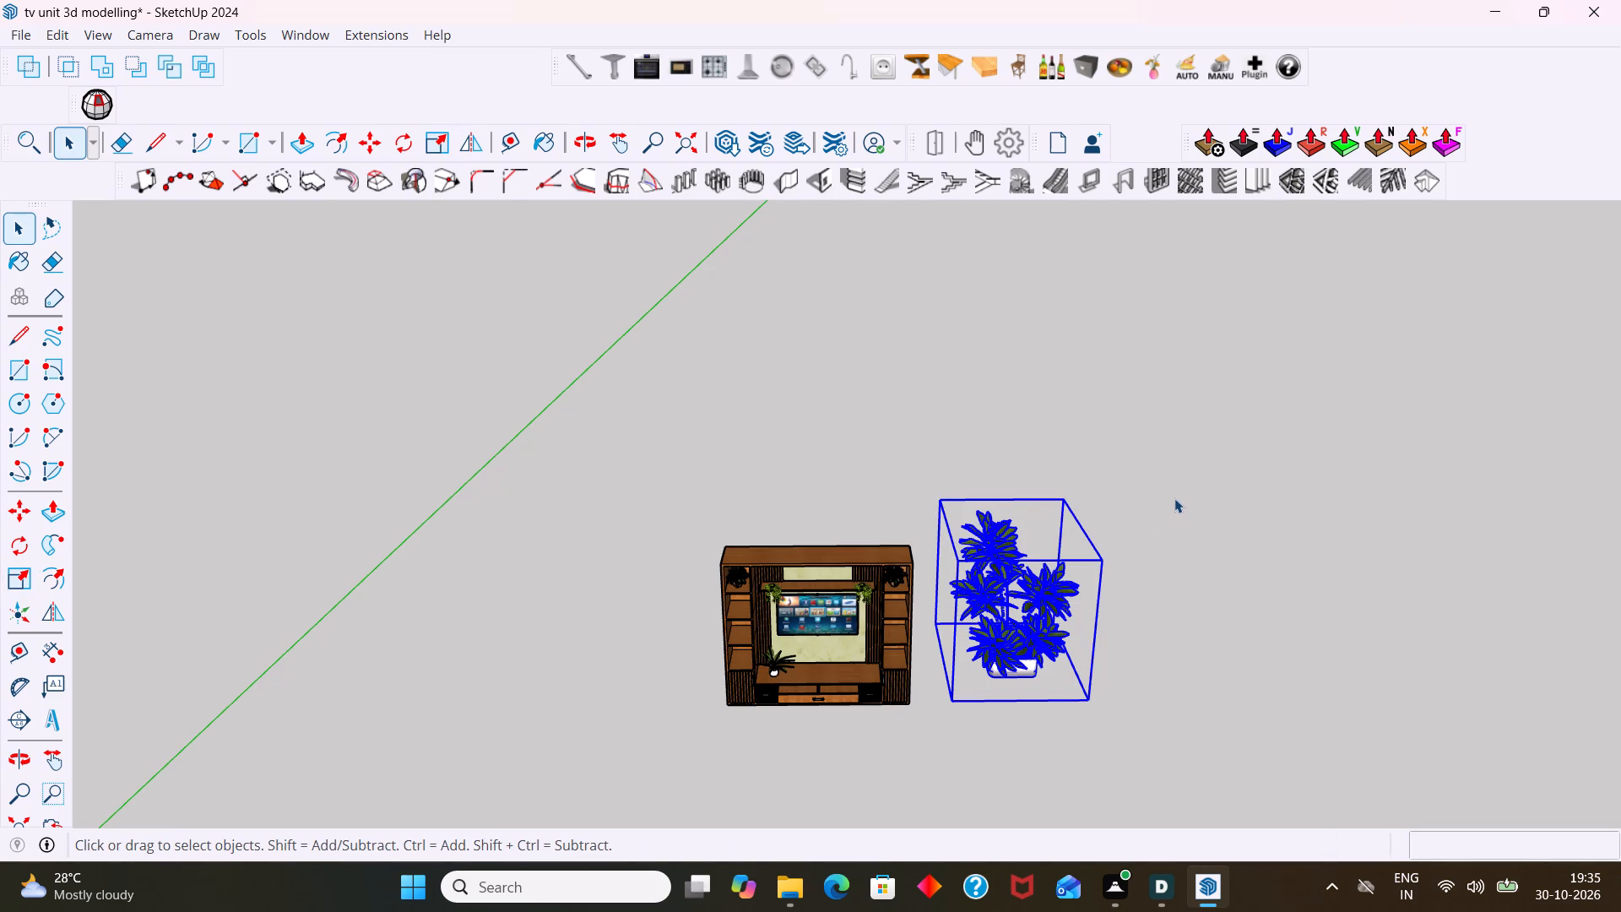
click(1174, 498)
Reduce the floor plant's height again with a blue-axis scale of about 0.51.
scroll(1027, 610, up, 2)
middle_drag(1028, 609, 1006, 409)
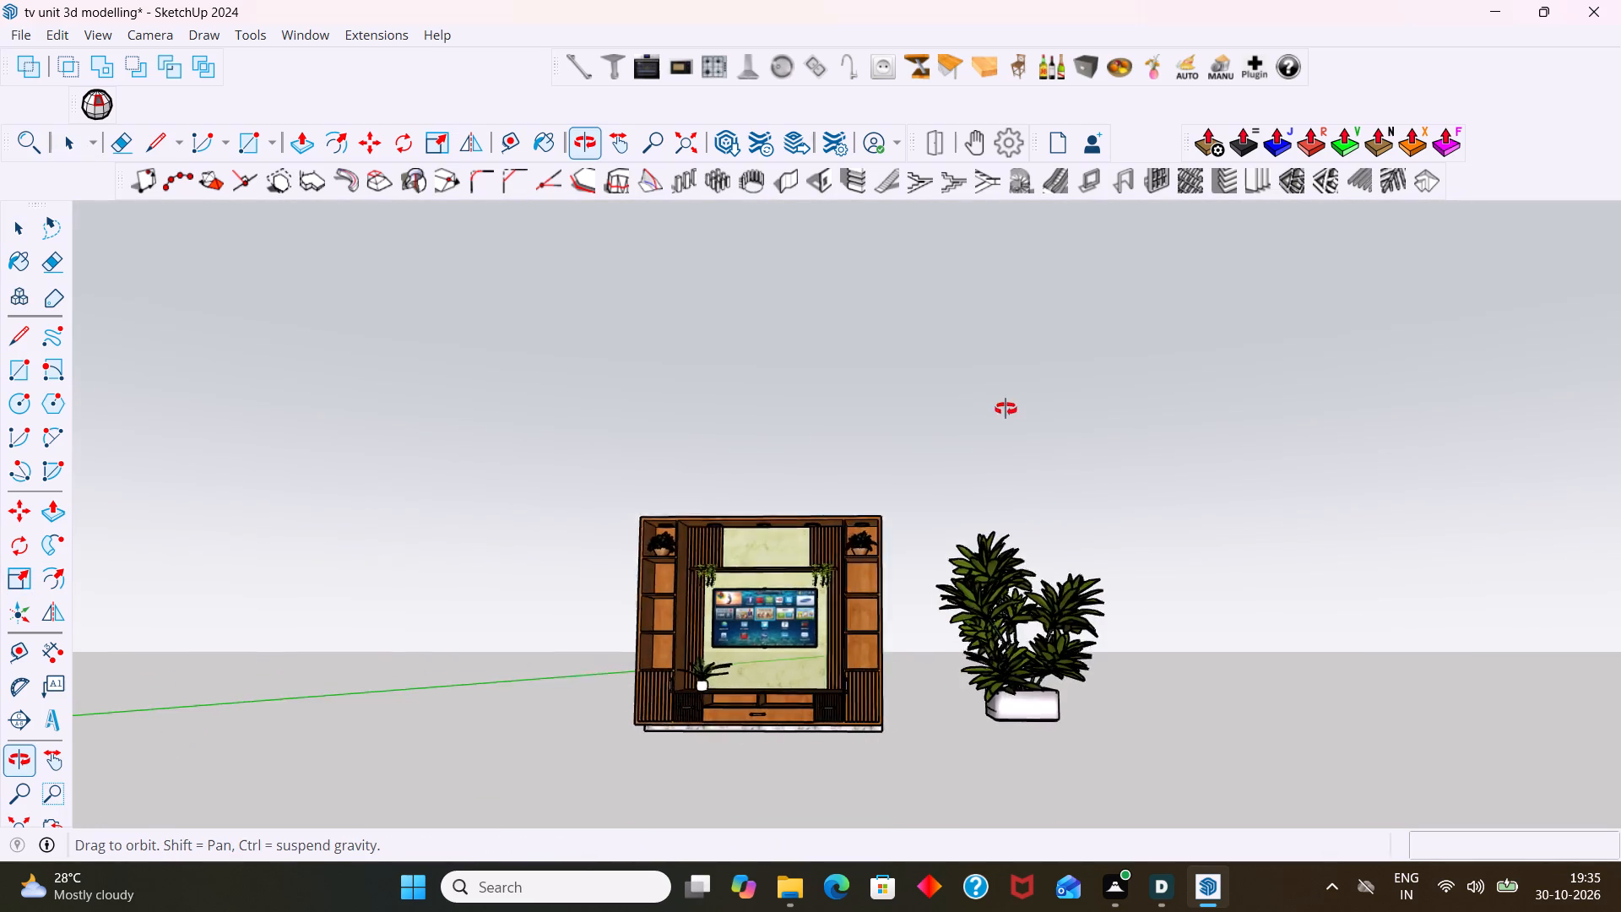
middle_drag(1006, 409, 968, 408)
scroll(1019, 507, down, 5)
scroll(1026, 531, up, 3)
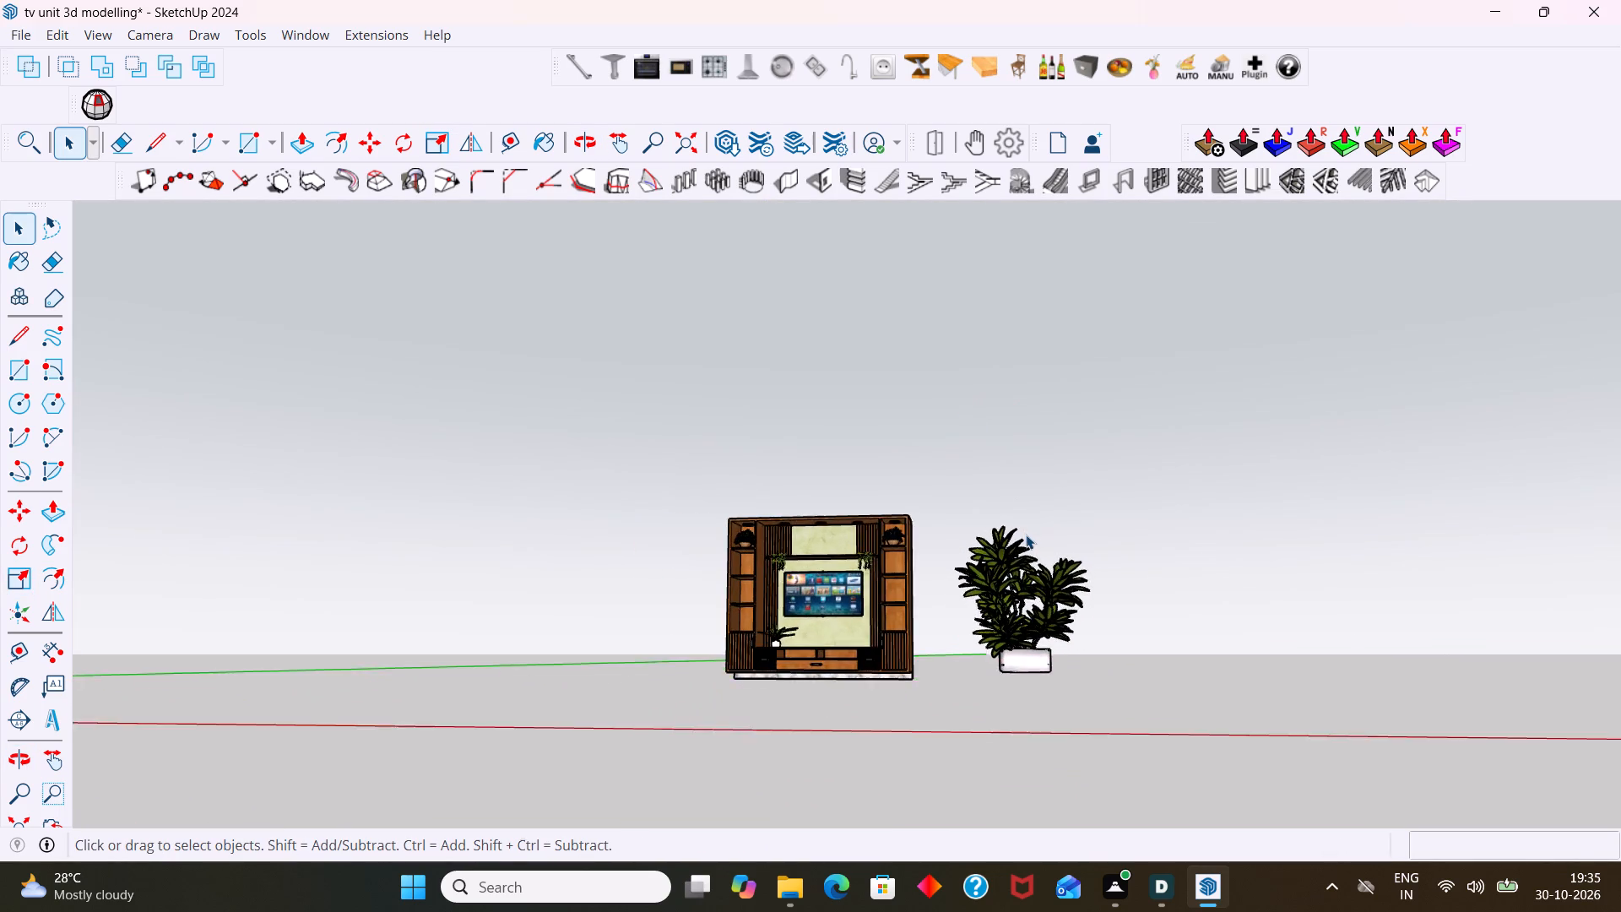
scroll(1026, 535, up, 1)
scroll(1026, 536, down, 4)
click(1012, 587)
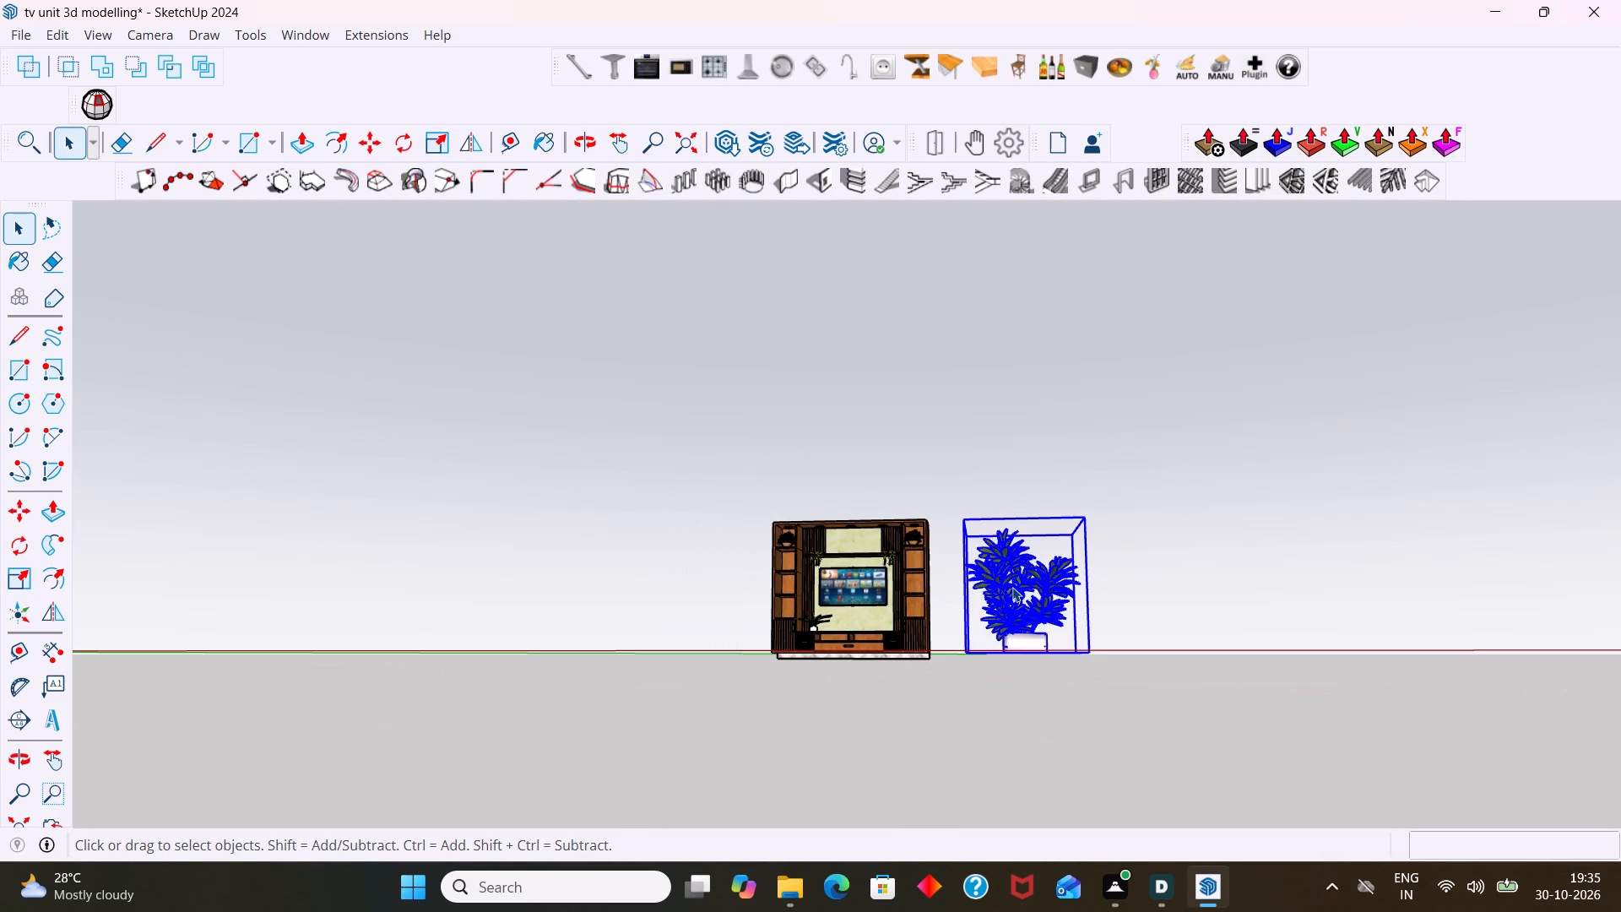
key(s)
scroll(1014, 583, down, 2)
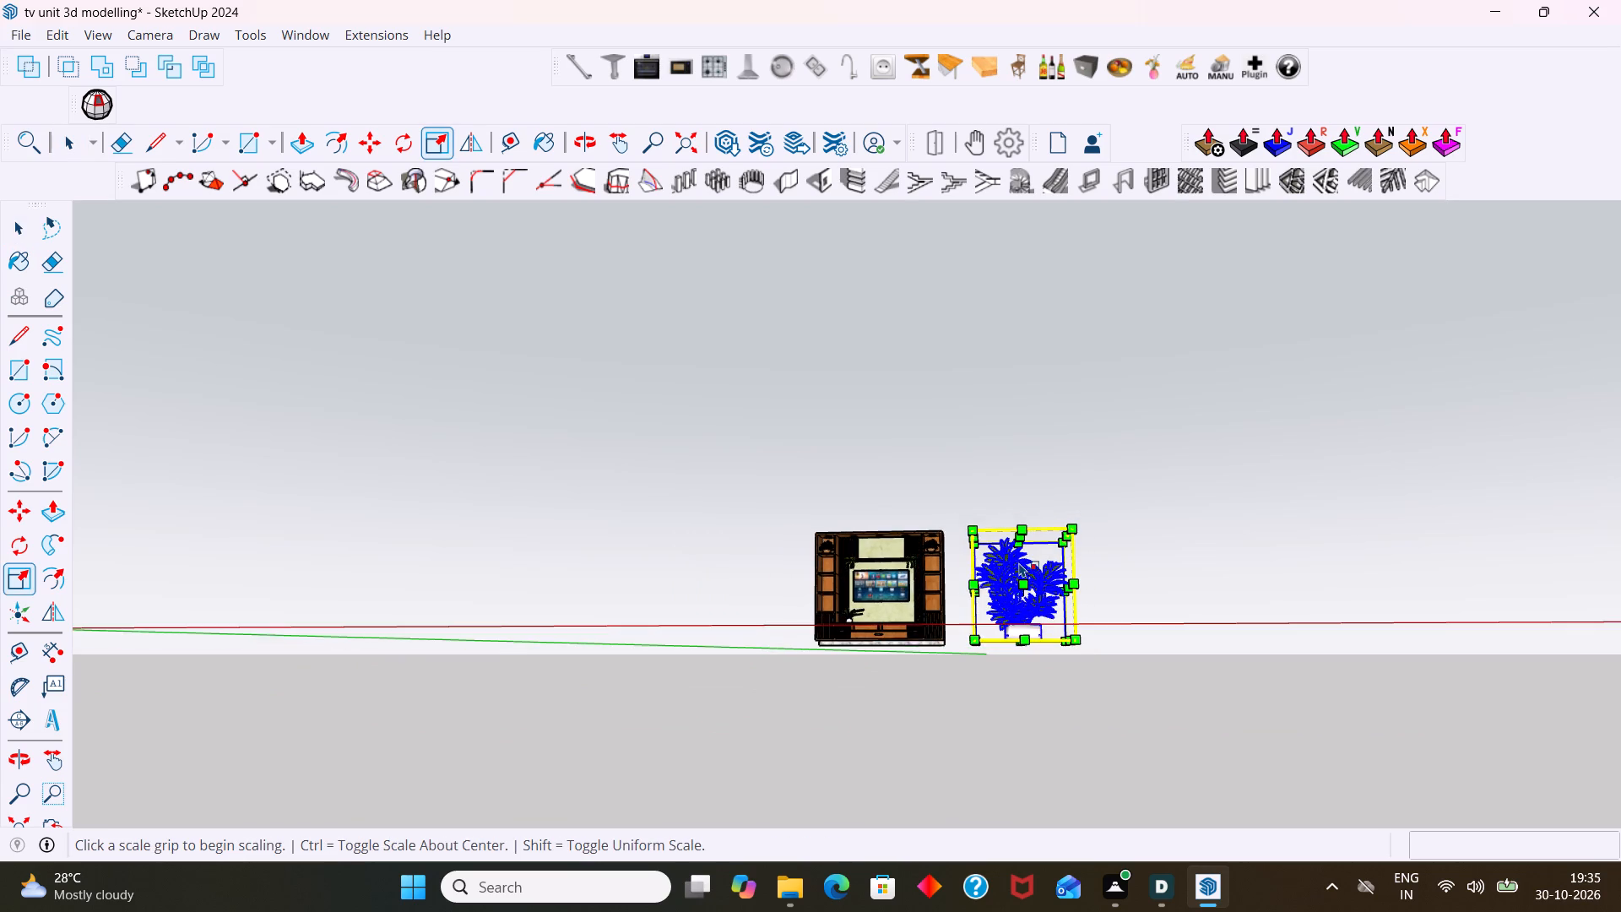
middle_drag(1020, 564, 1021, 831)
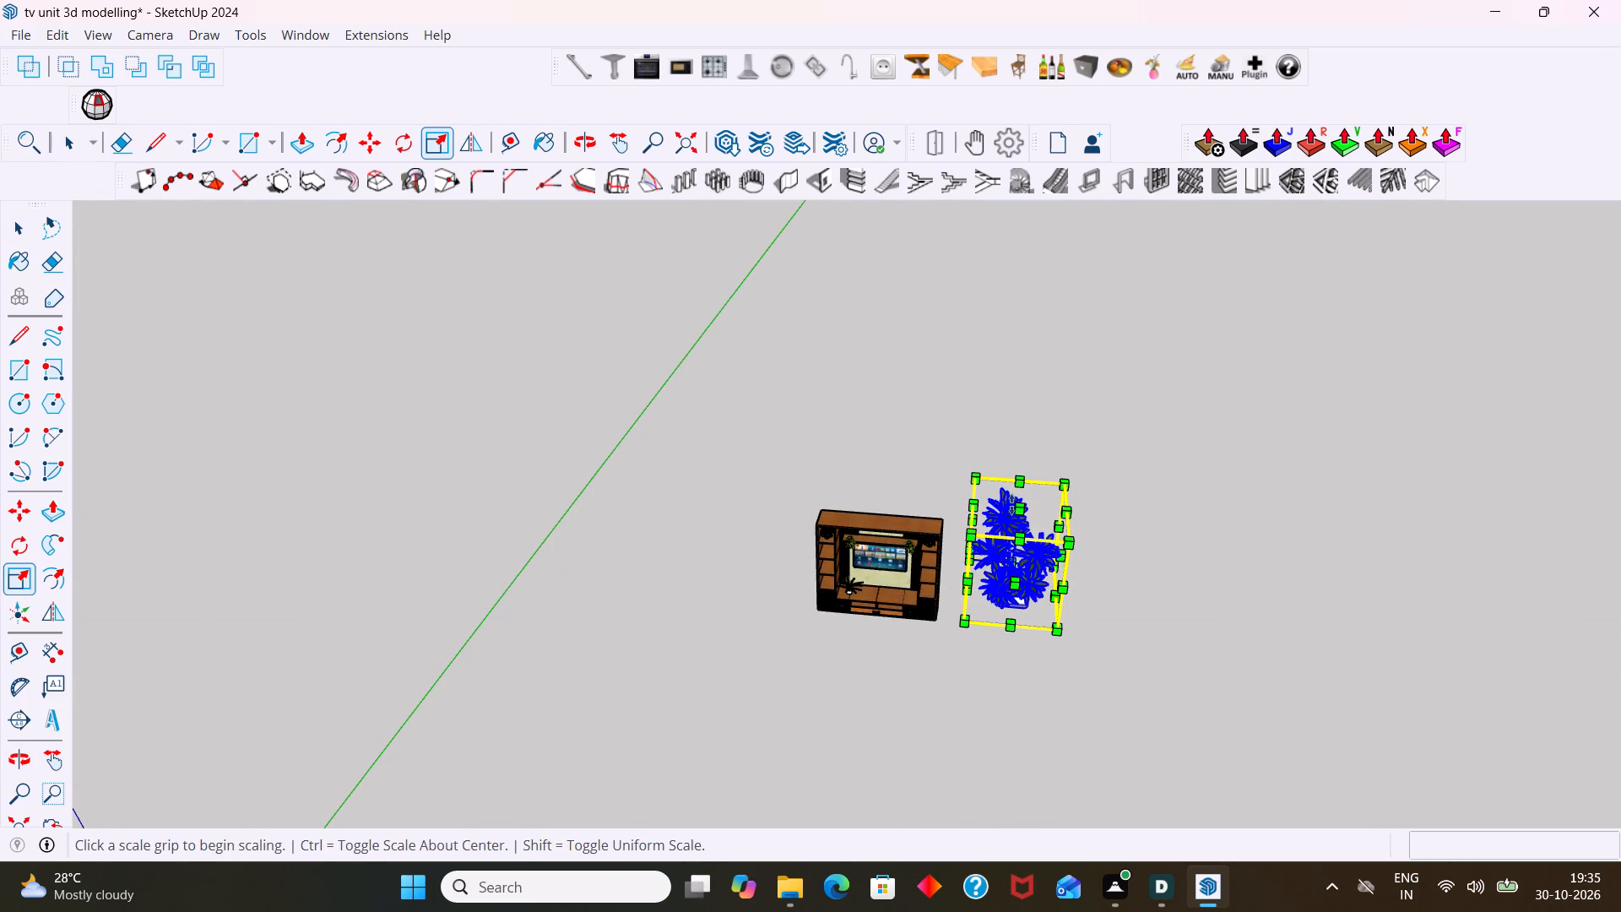
click(1025, 508)
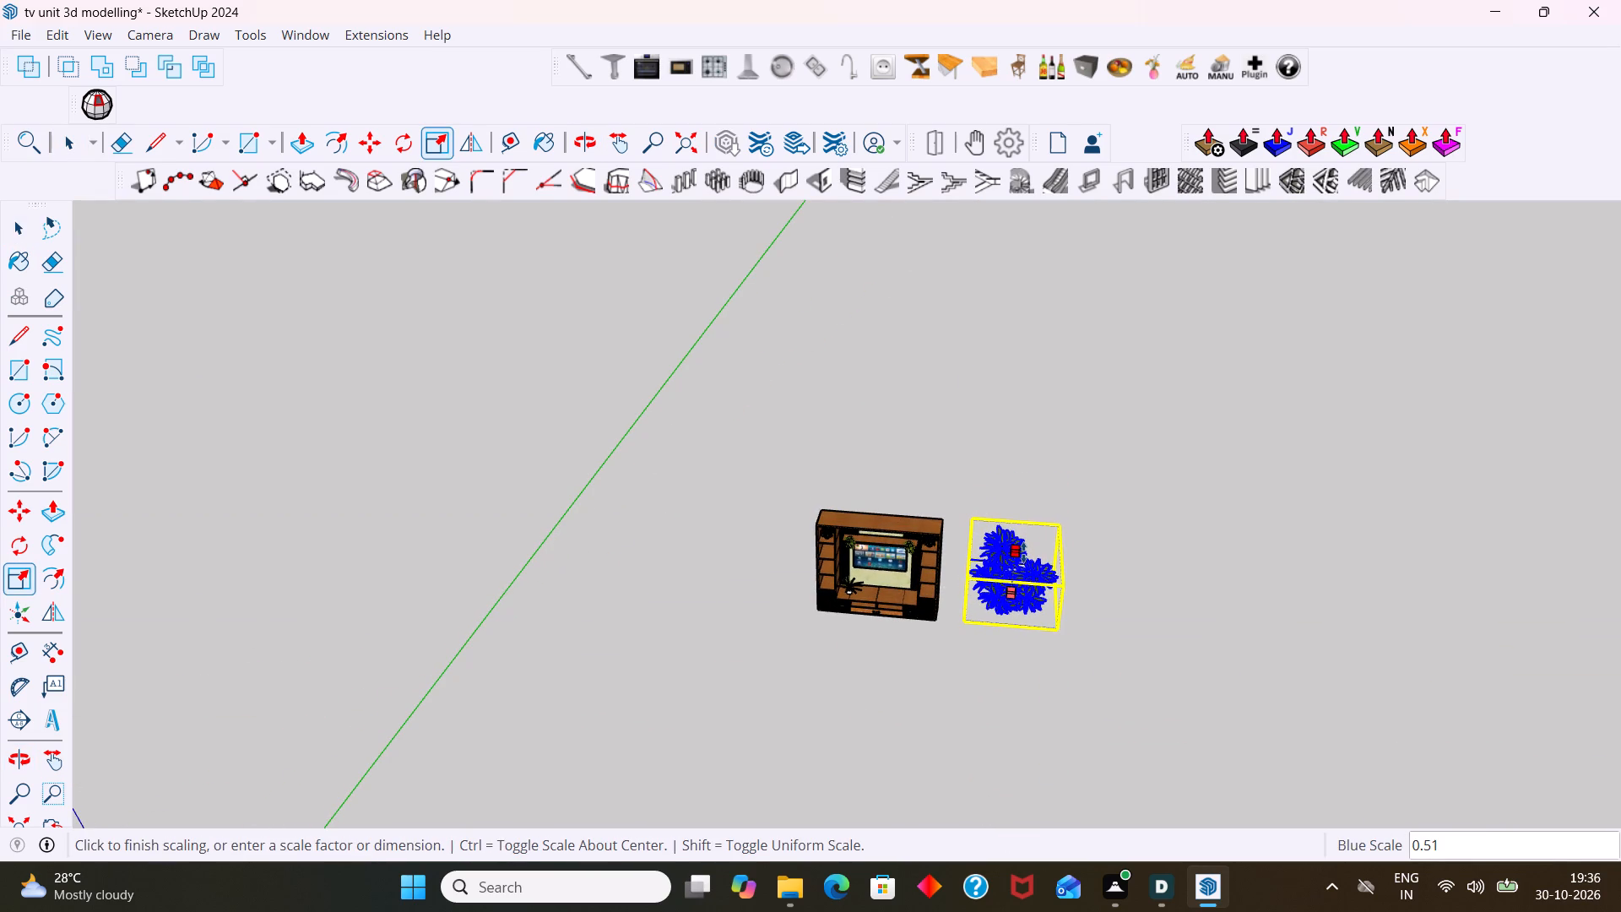
click(1023, 554)
Narrow the floor plant with scales of about 0.58 along the red axis and about 0.67 along the green axis.
middle_drag(1108, 571, 872, 505)
scroll(1067, 700, up, 2)
middle_drag(1069, 689, 1040, 567)
scroll(1022, 627, up, 3)
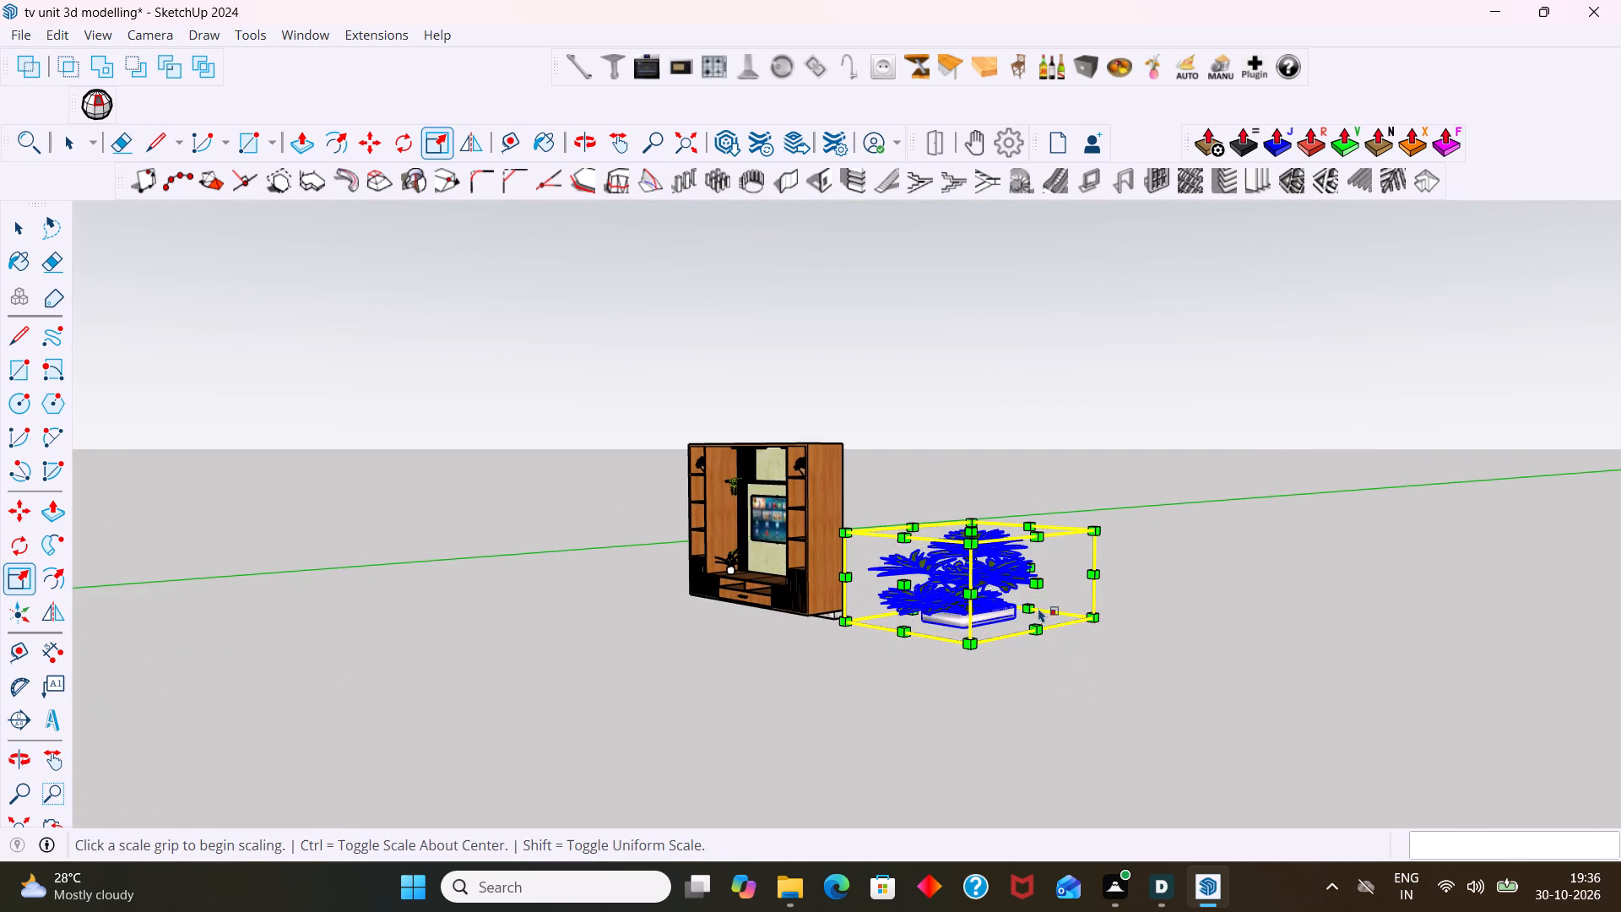
click(1035, 588)
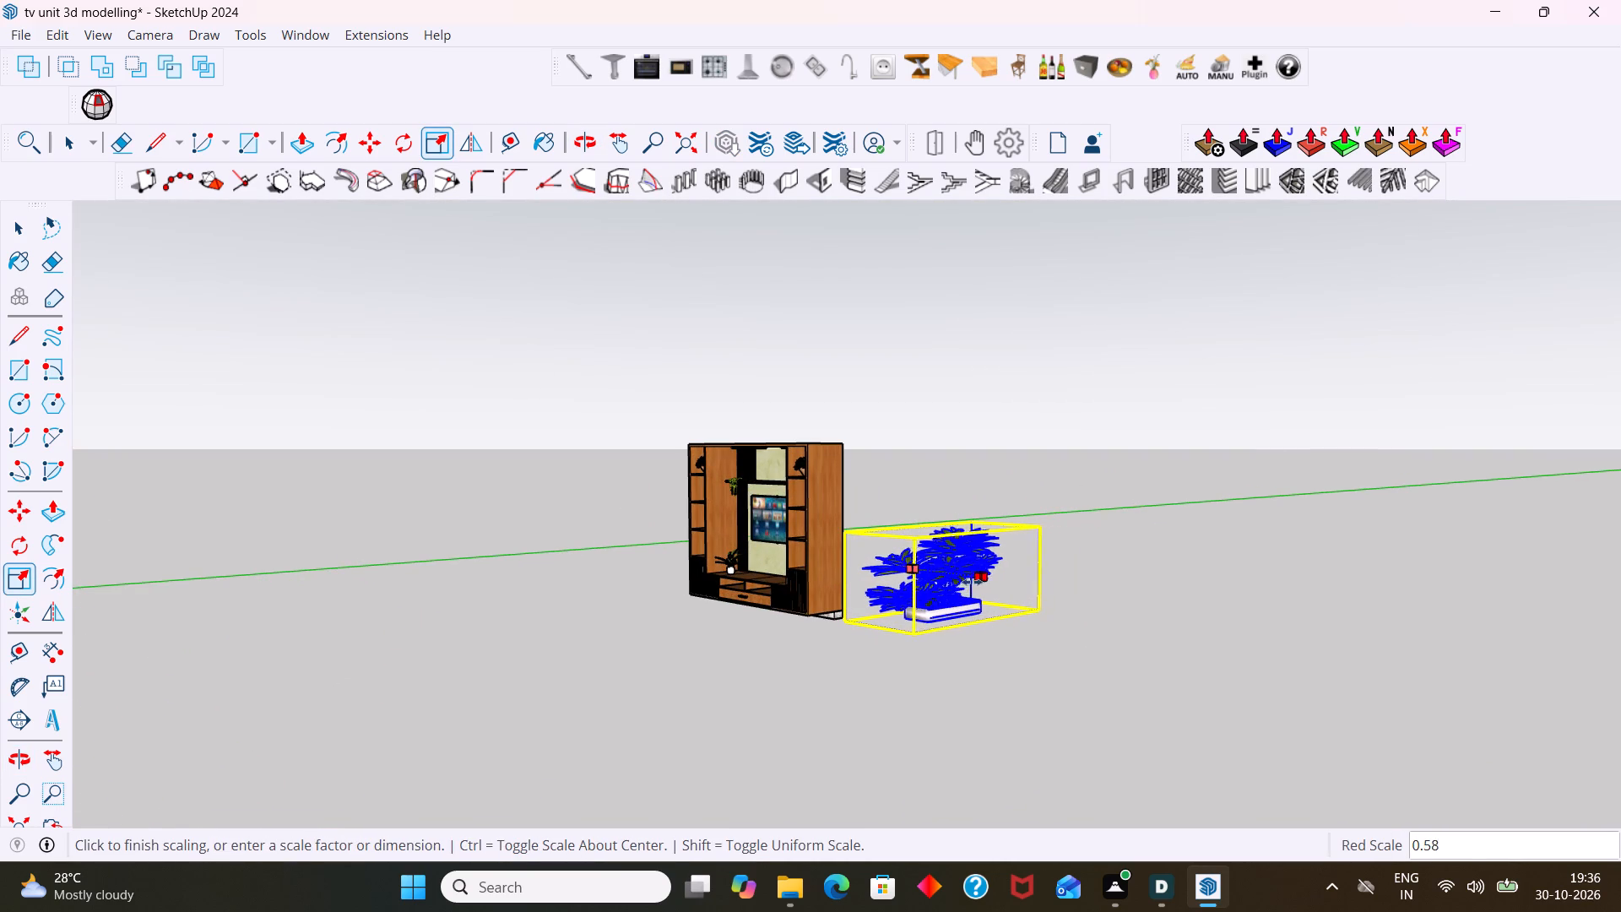
click(969, 581)
middle_drag(876, 622, 1027, 598)
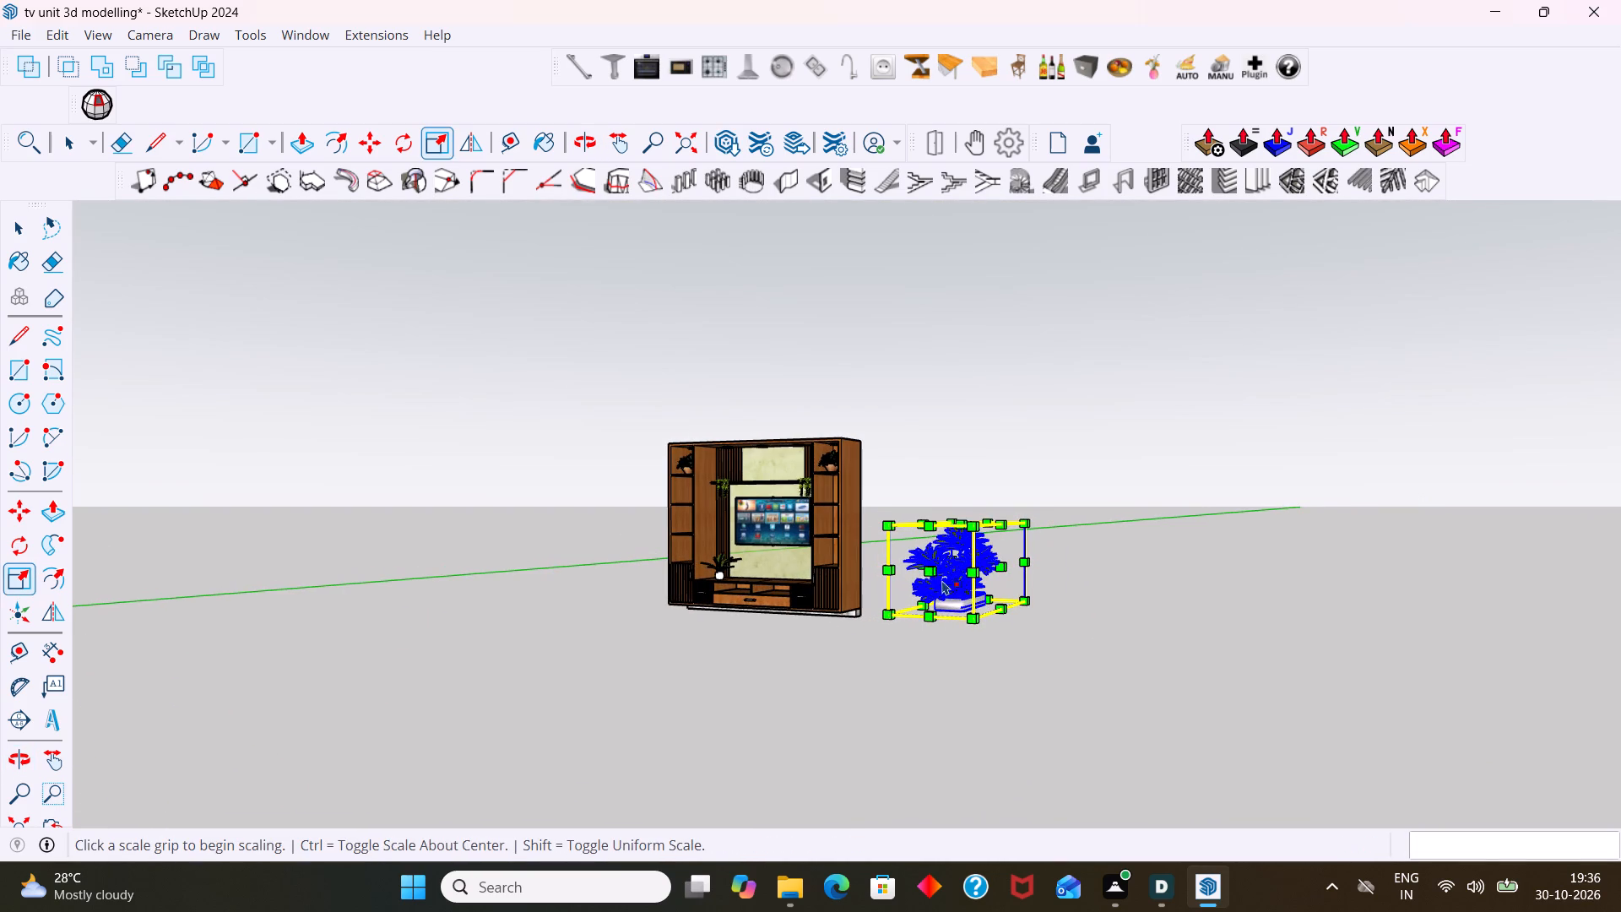
click(929, 573)
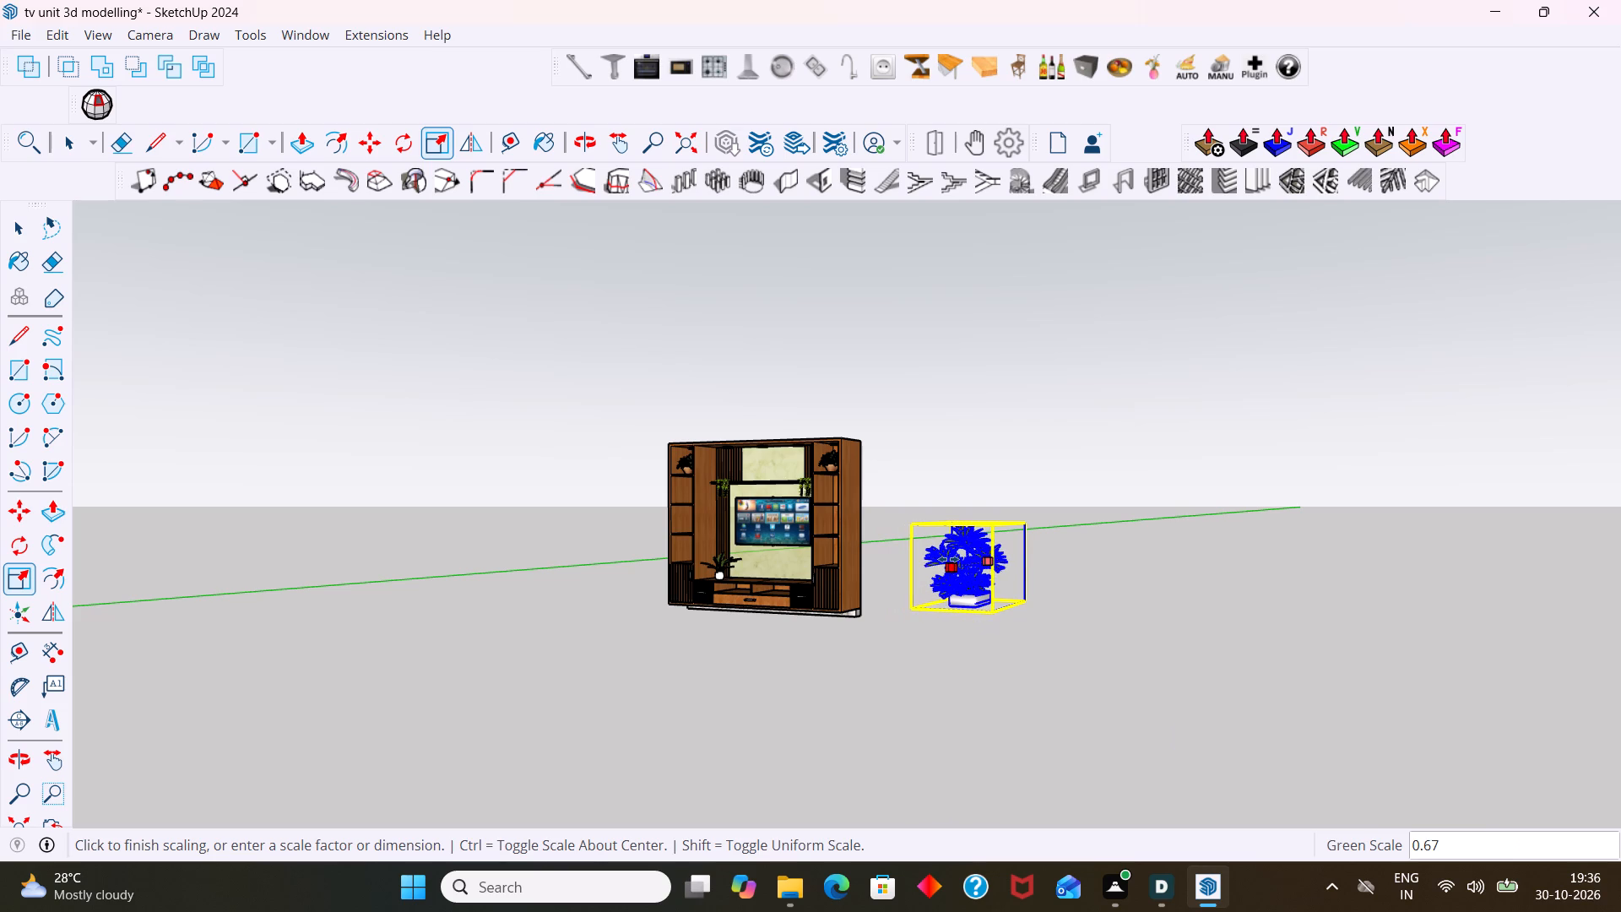
click(948, 559)
middle_drag(937, 561, 1248, 607)
scroll(1110, 551, up, 6)
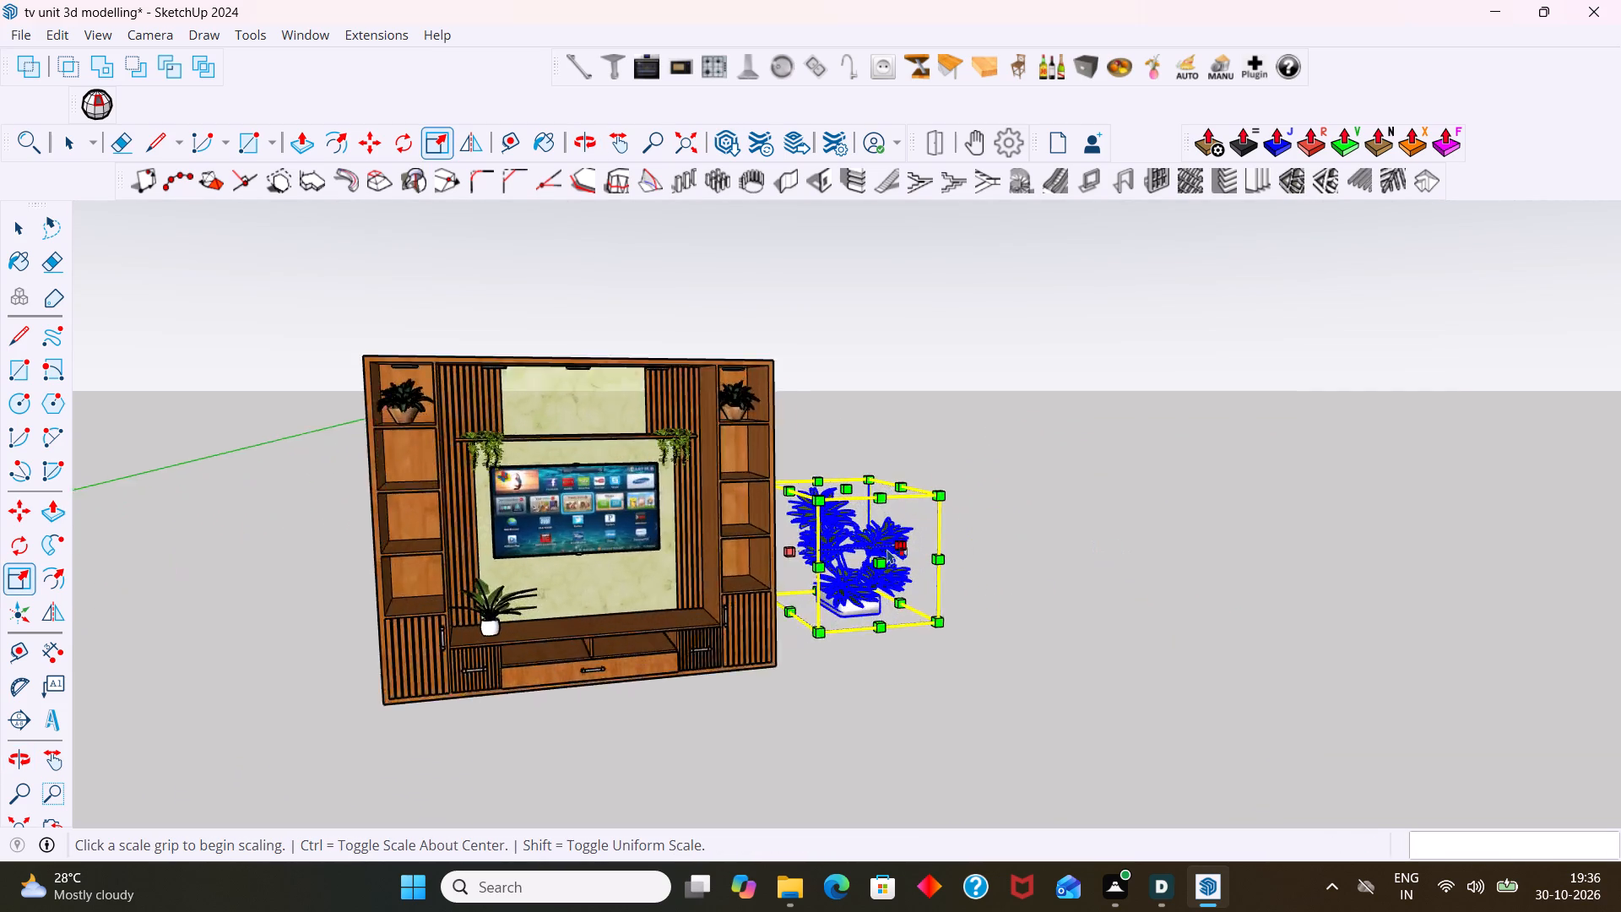
Narrow the floor plant along the red axis and scale it to about 0.60 along the green axis.
scroll(887, 549, up, 5)
click(725, 551)
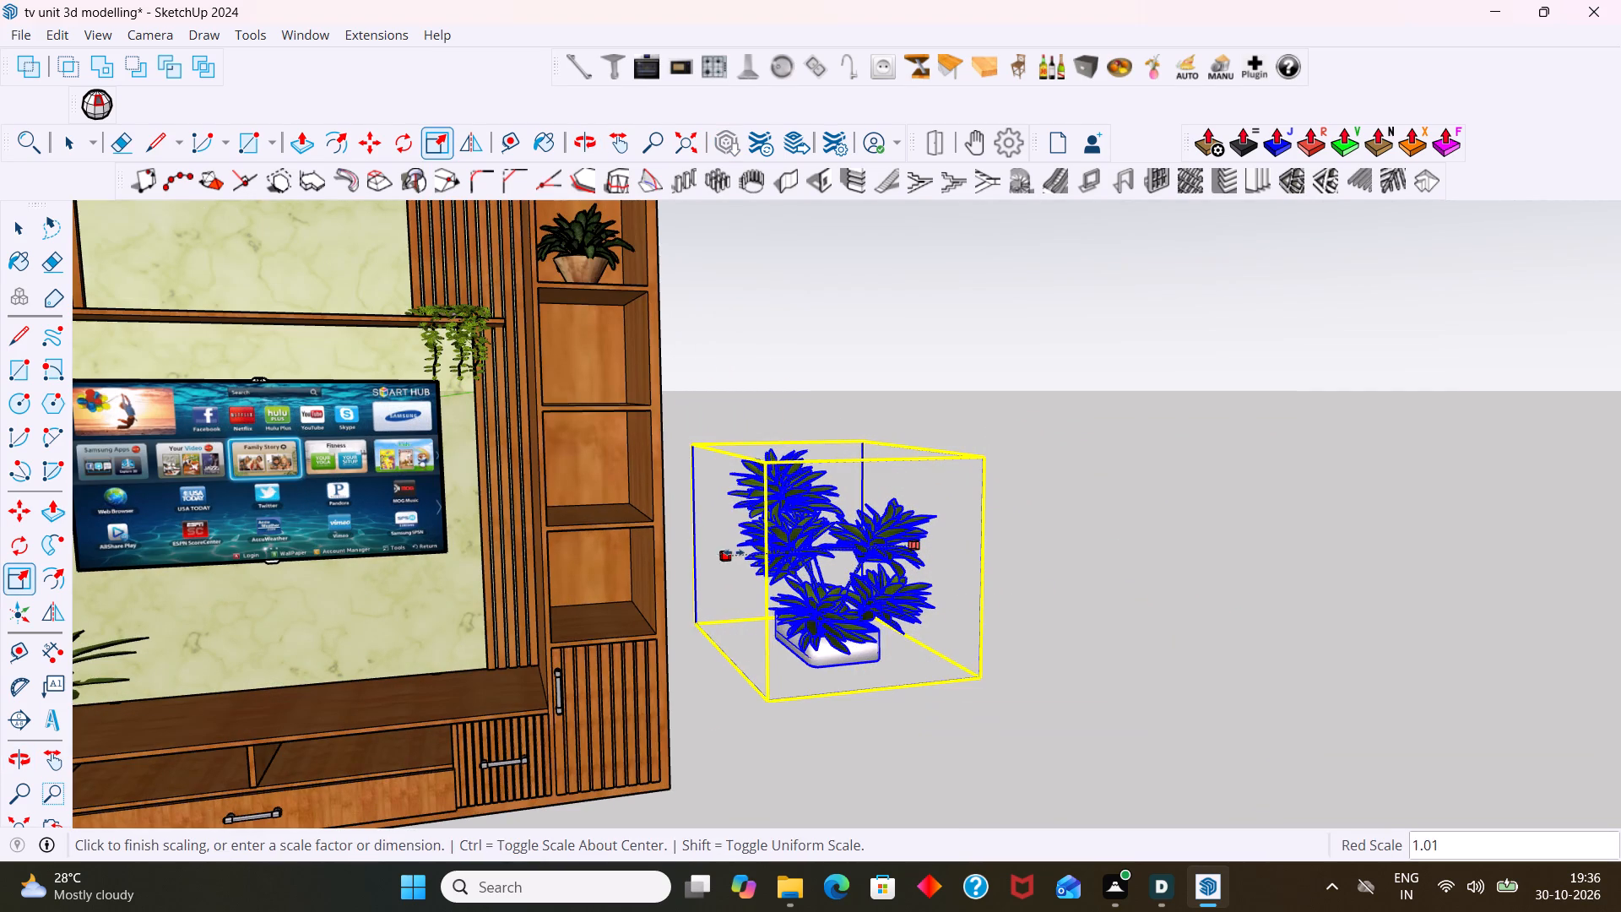
click(779, 542)
scroll(859, 535, down, 2)
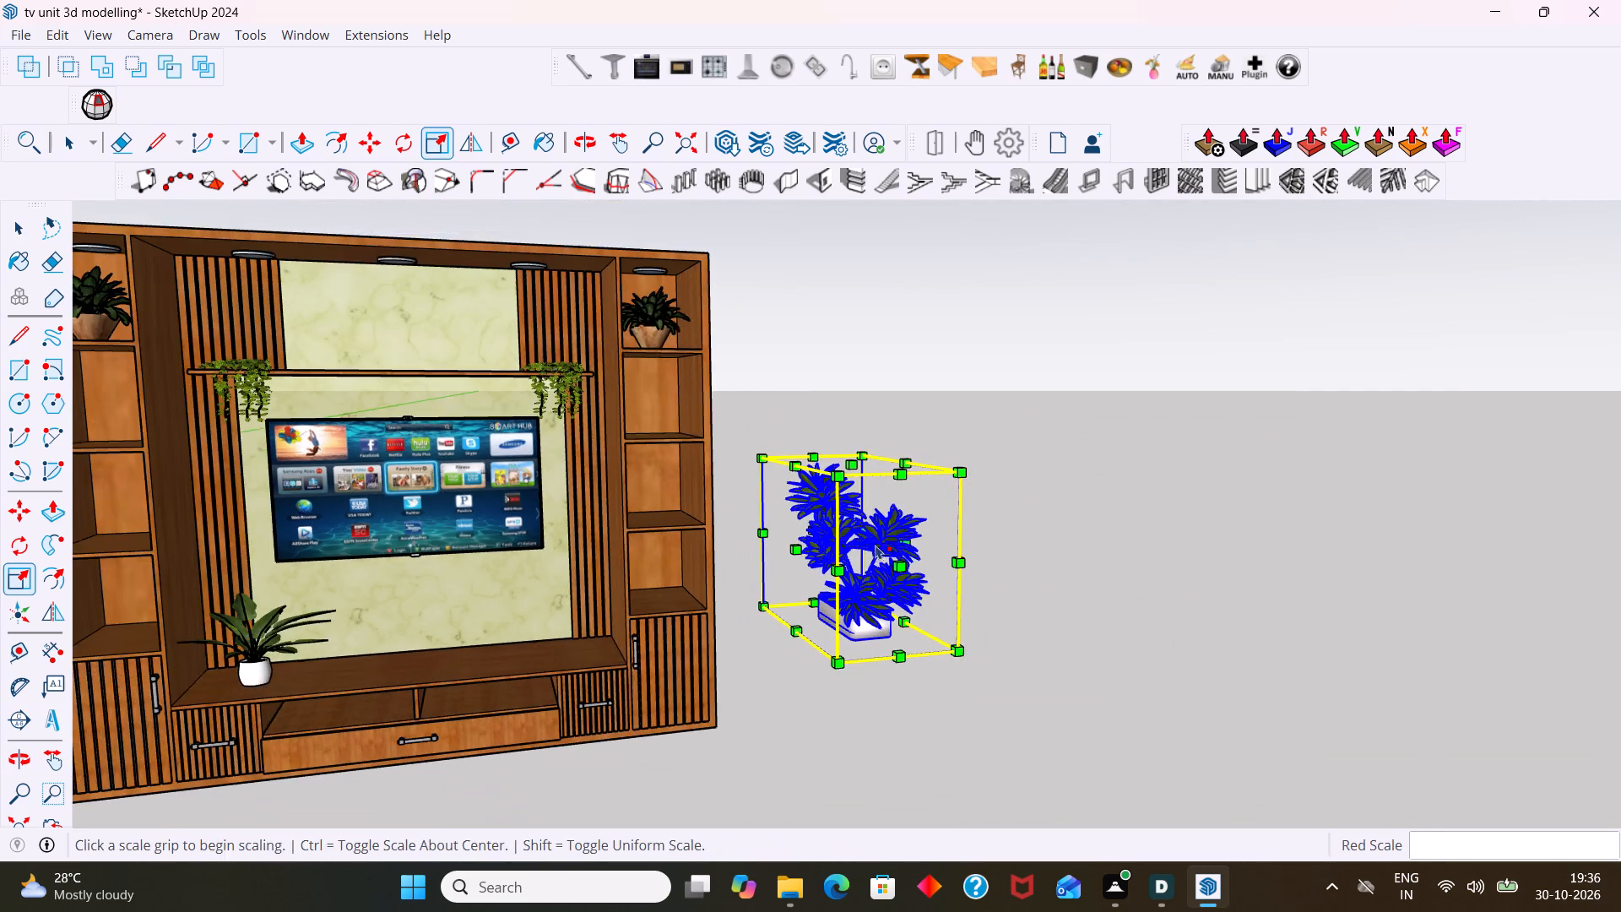
middle_drag(887, 535, 496, 593)
scroll(813, 576, down, 5)
middle_drag(1139, 614, 1004, 546)
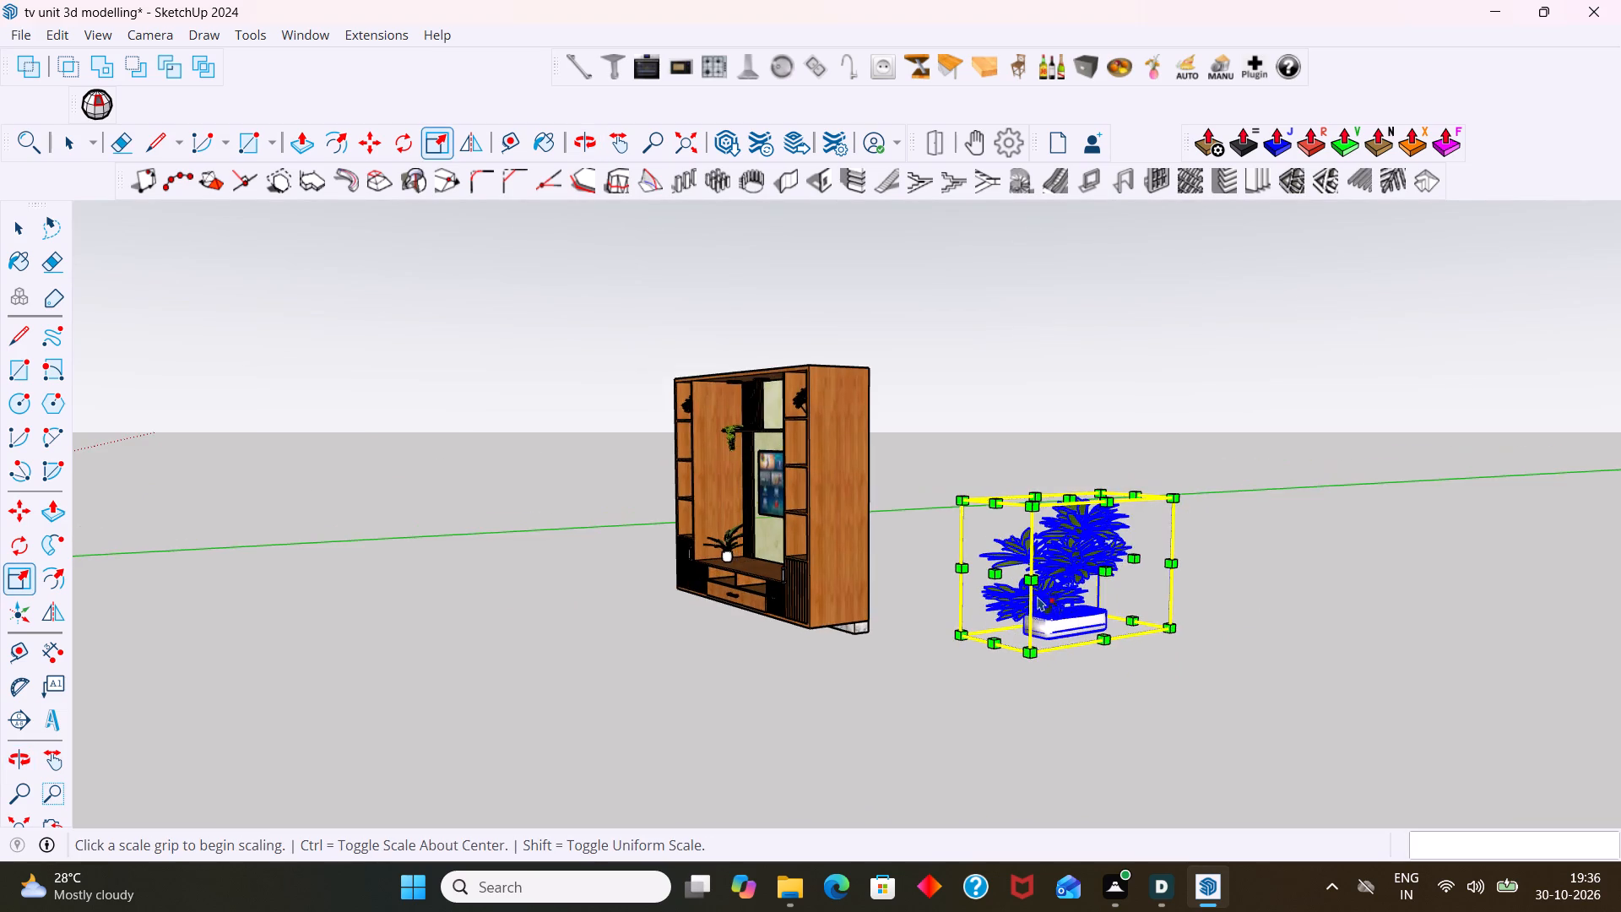
scroll(1038, 596, up, 3)
click(979, 564)
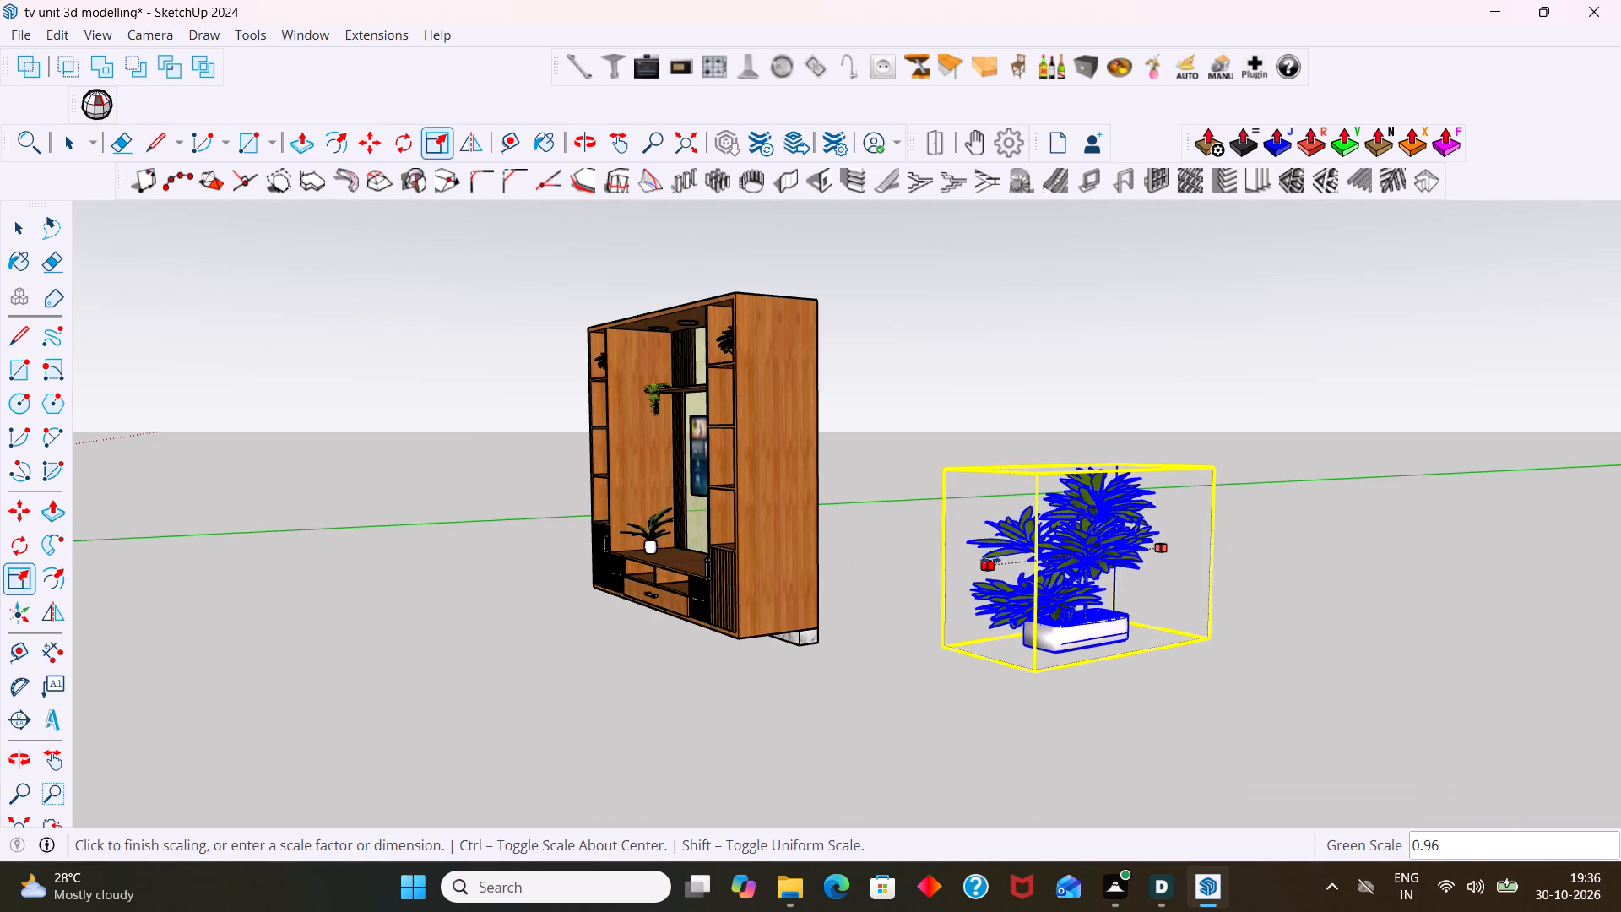
click(1063, 517)
Reduce the floor plant's height with a blue-axis scale of about 0.72.
scroll(1143, 541, down, 3)
middle_drag(1175, 583, 1425, 624)
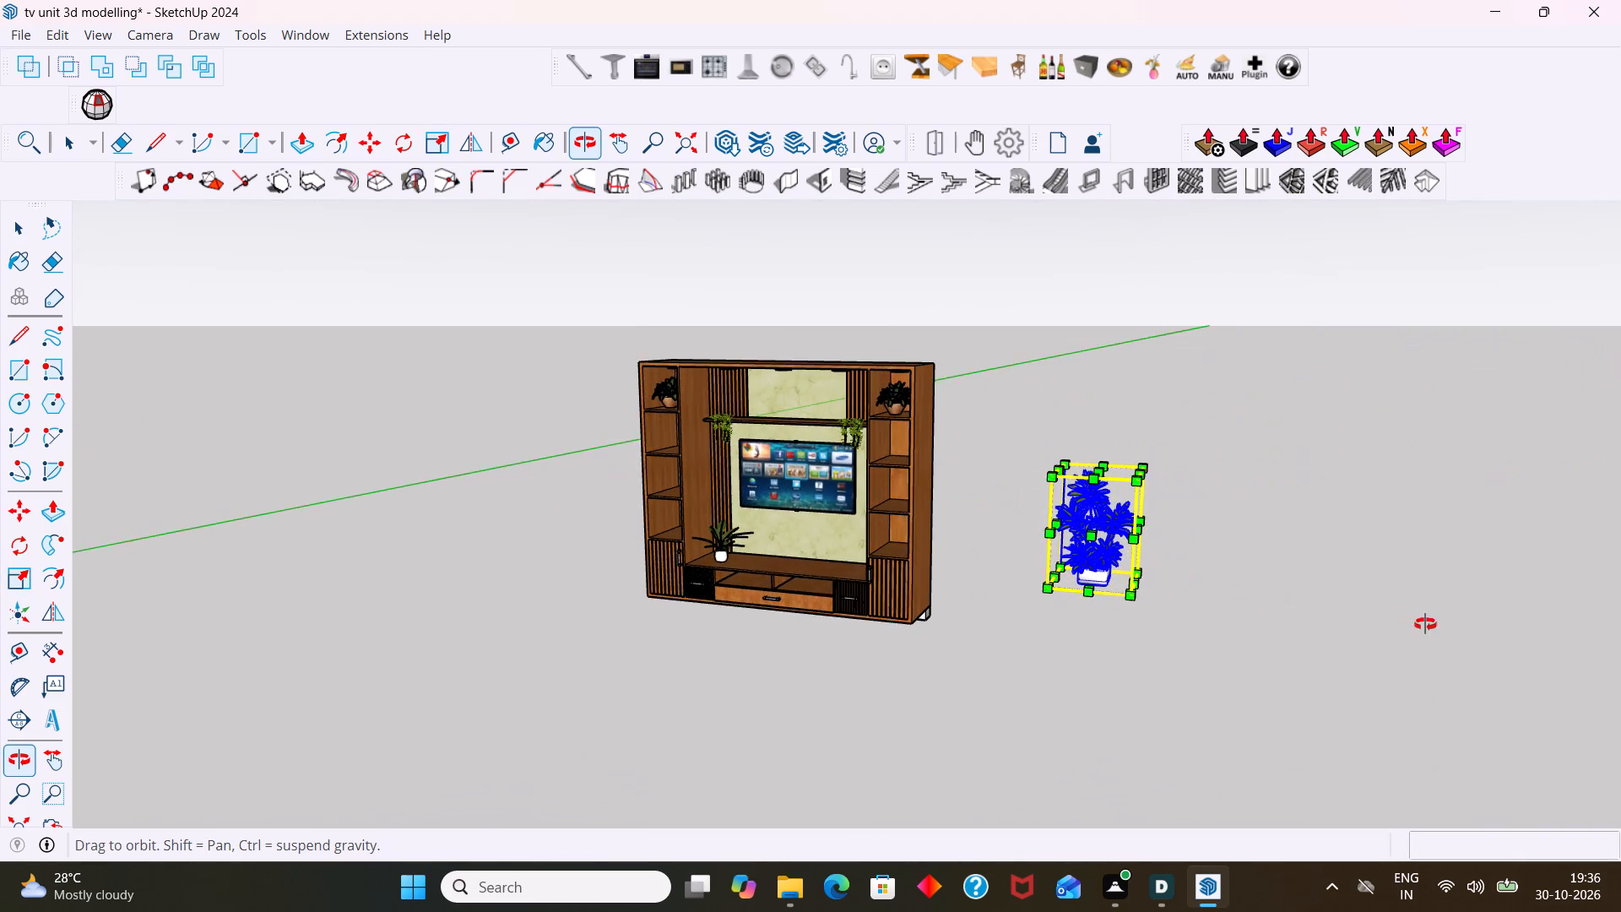
middle_drag(1425, 624, 1426, 624)
scroll(1114, 458, up, 1)
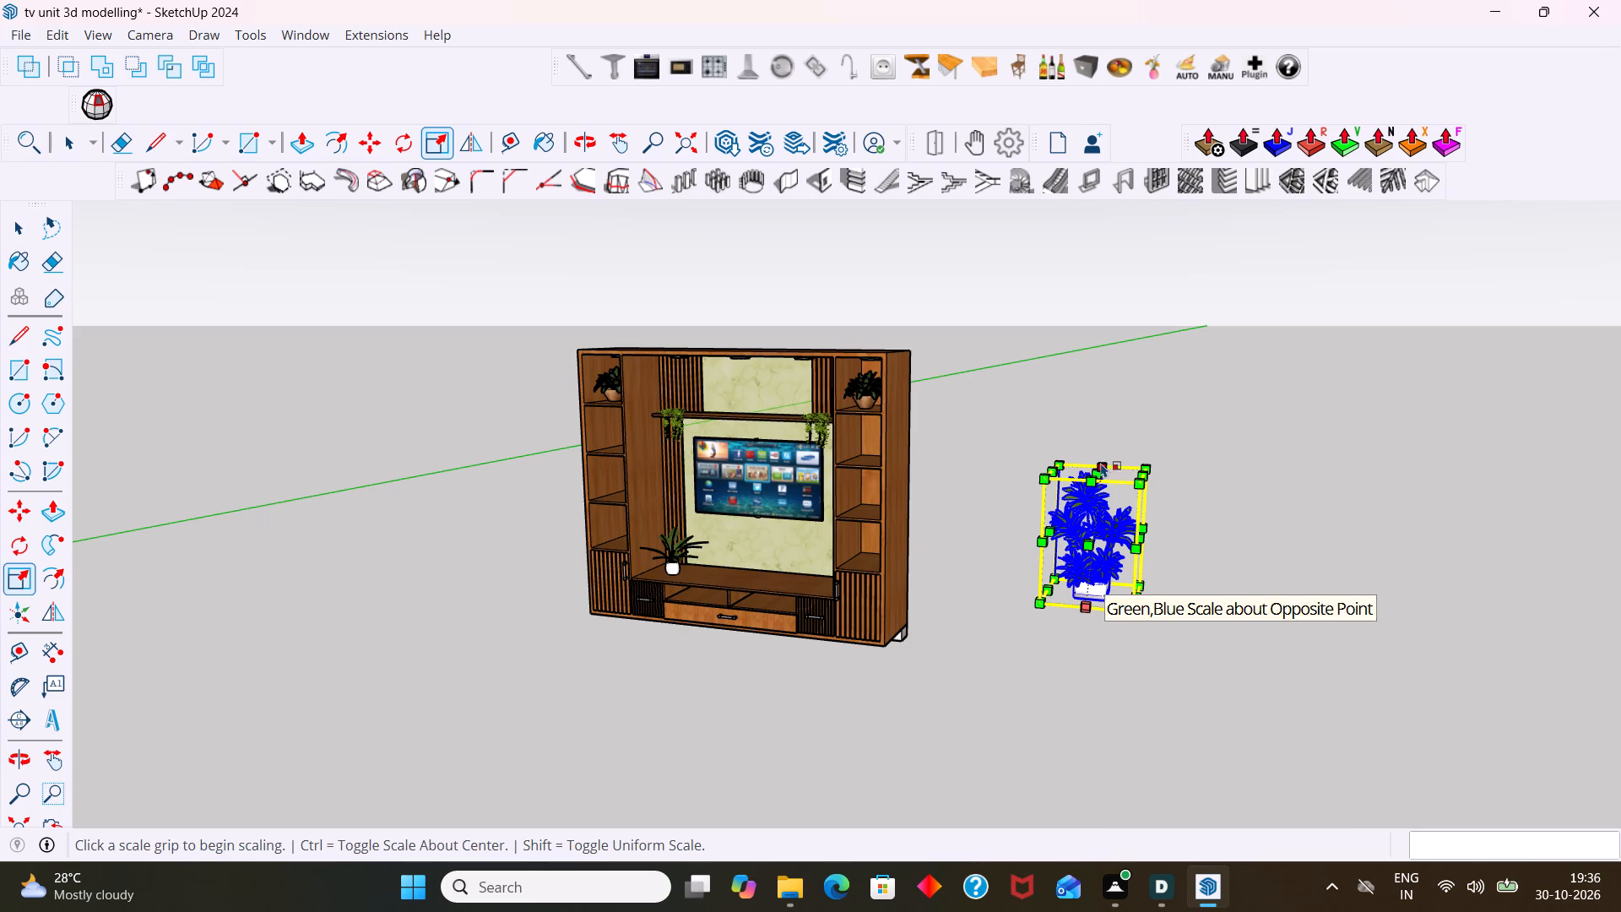
click(1099, 469)
click(1107, 508)
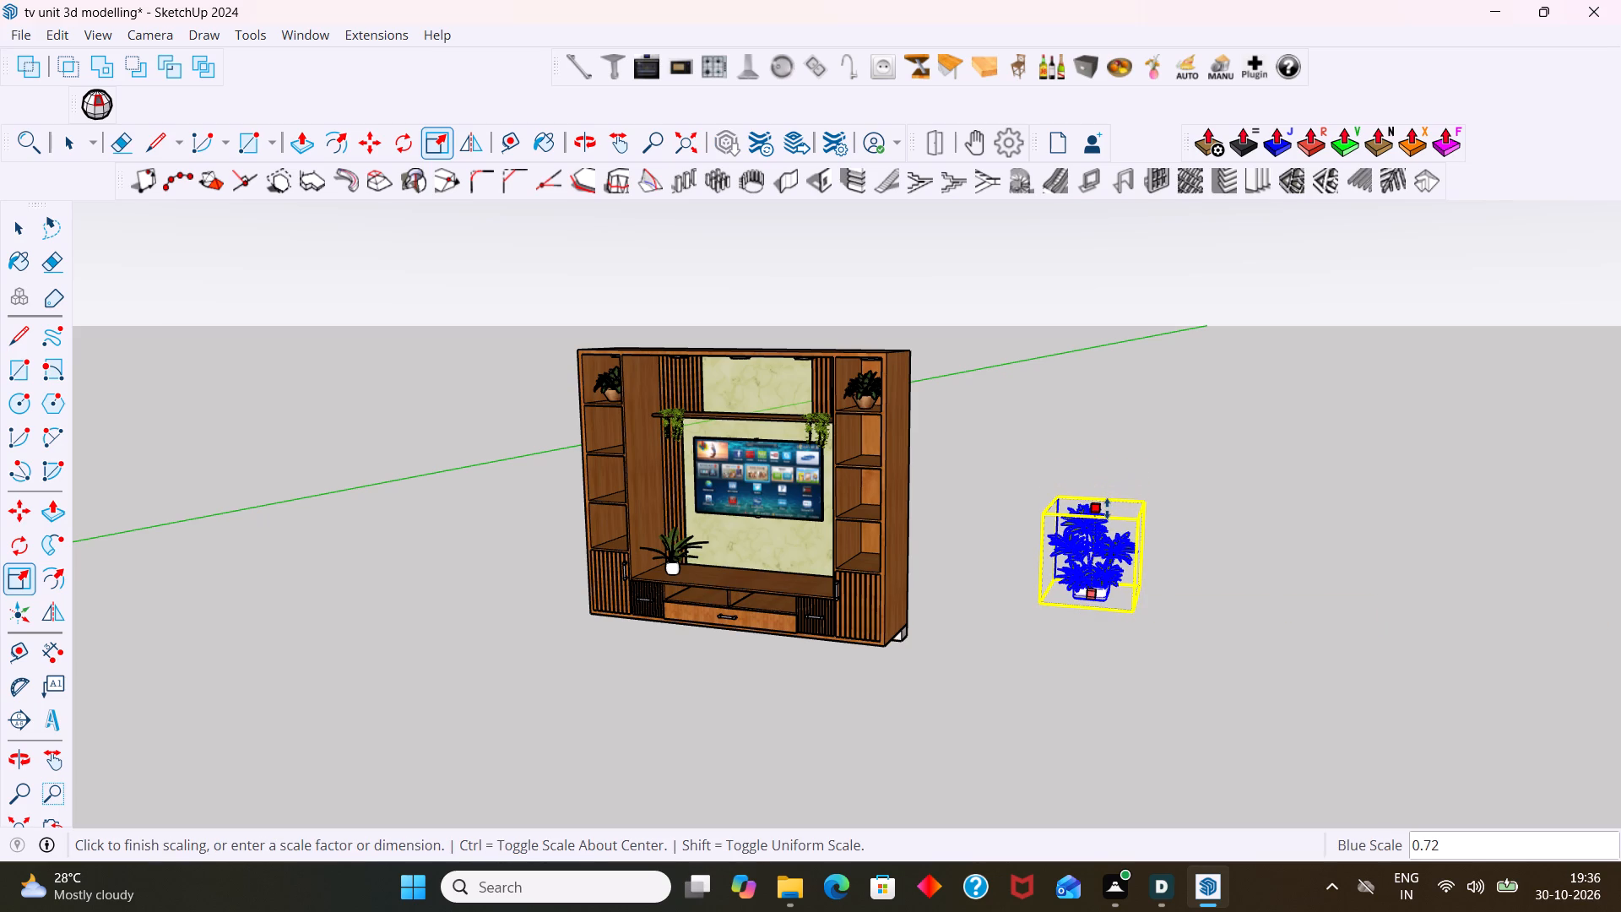
Scale the plant to about 0.70 along the red axis, narrow it along the green axis, and deselect it.
middle_drag(1193, 594, 1115, 589)
scroll(1130, 594, up, 2)
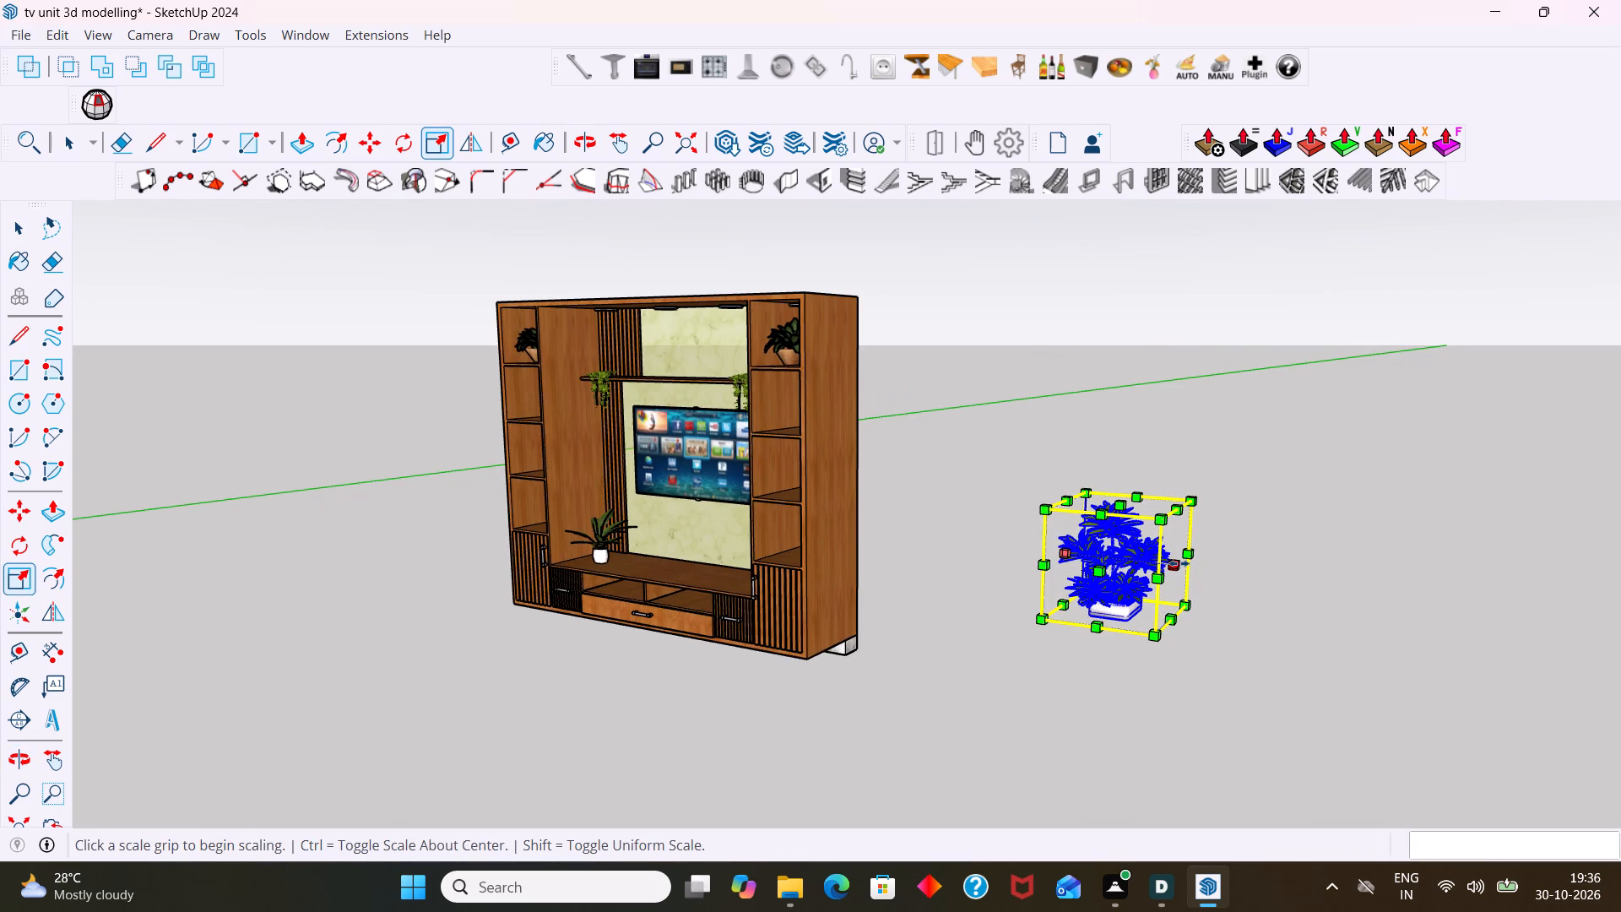
click(1179, 563)
click(1141, 562)
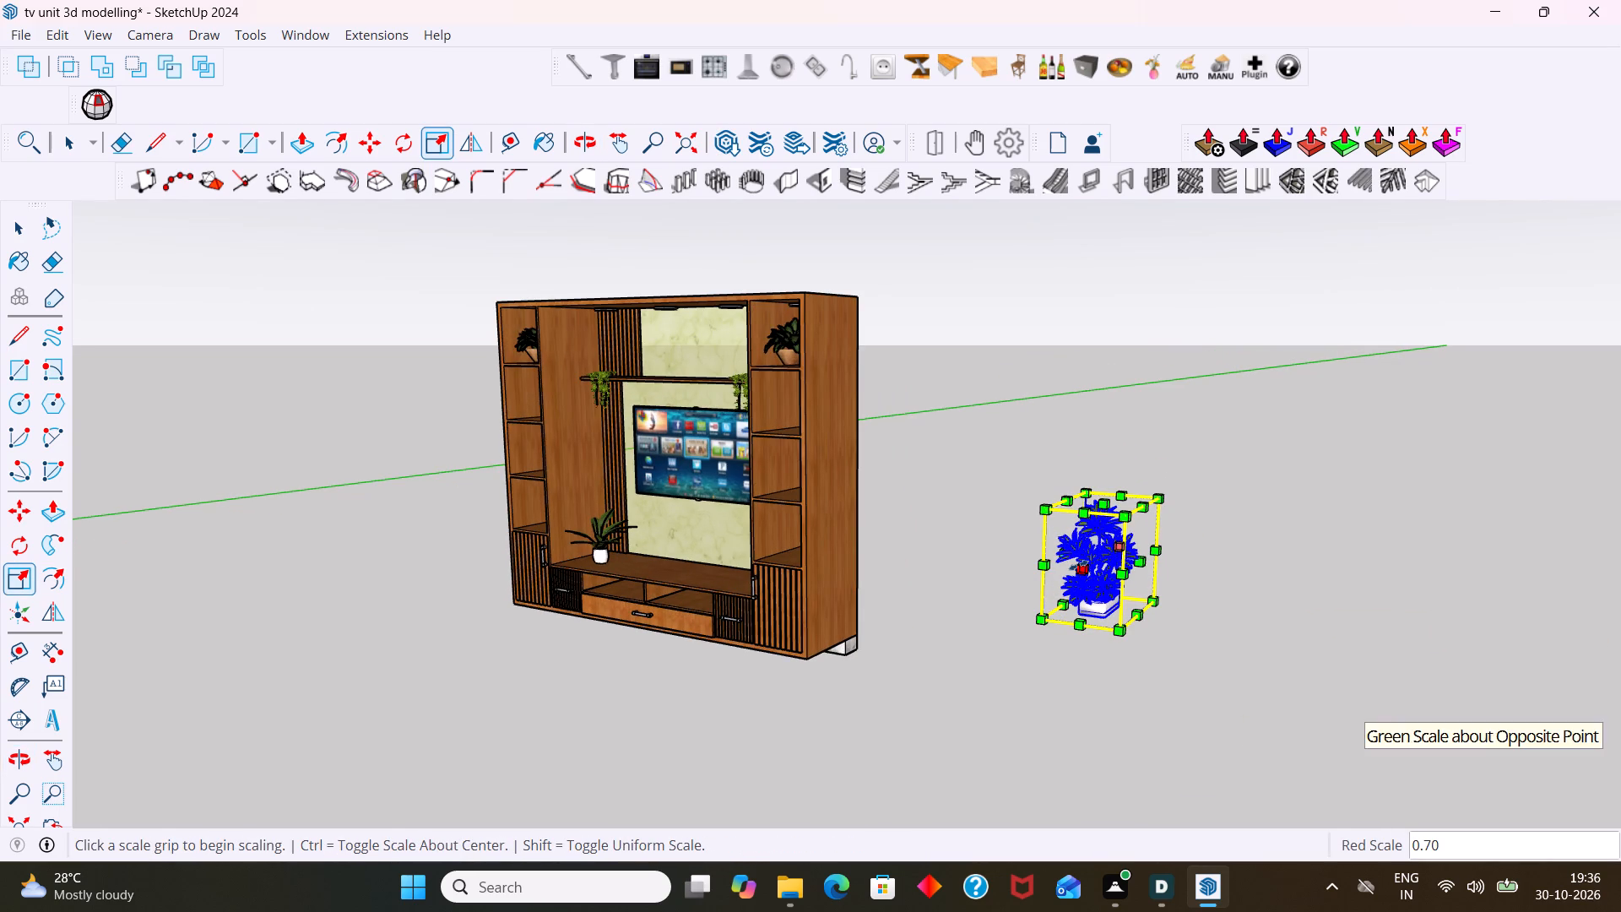
click(1078, 565)
click(1089, 553)
middle_drag(1076, 614, 1078, 613)
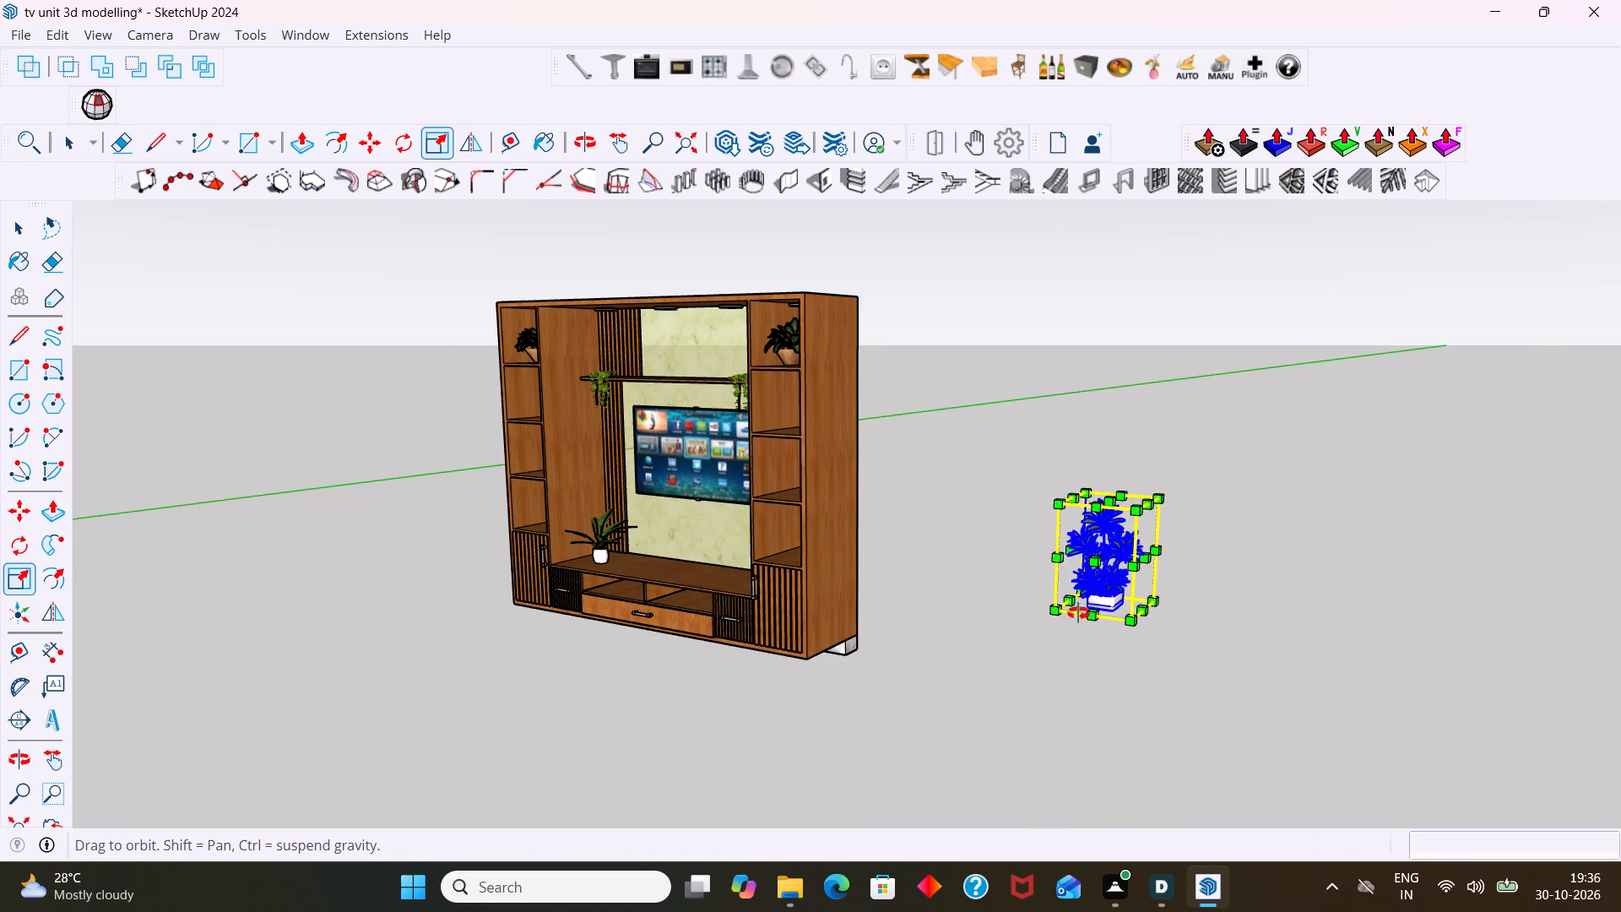
middle_drag(1078, 613, 1260, 611)
key(space)
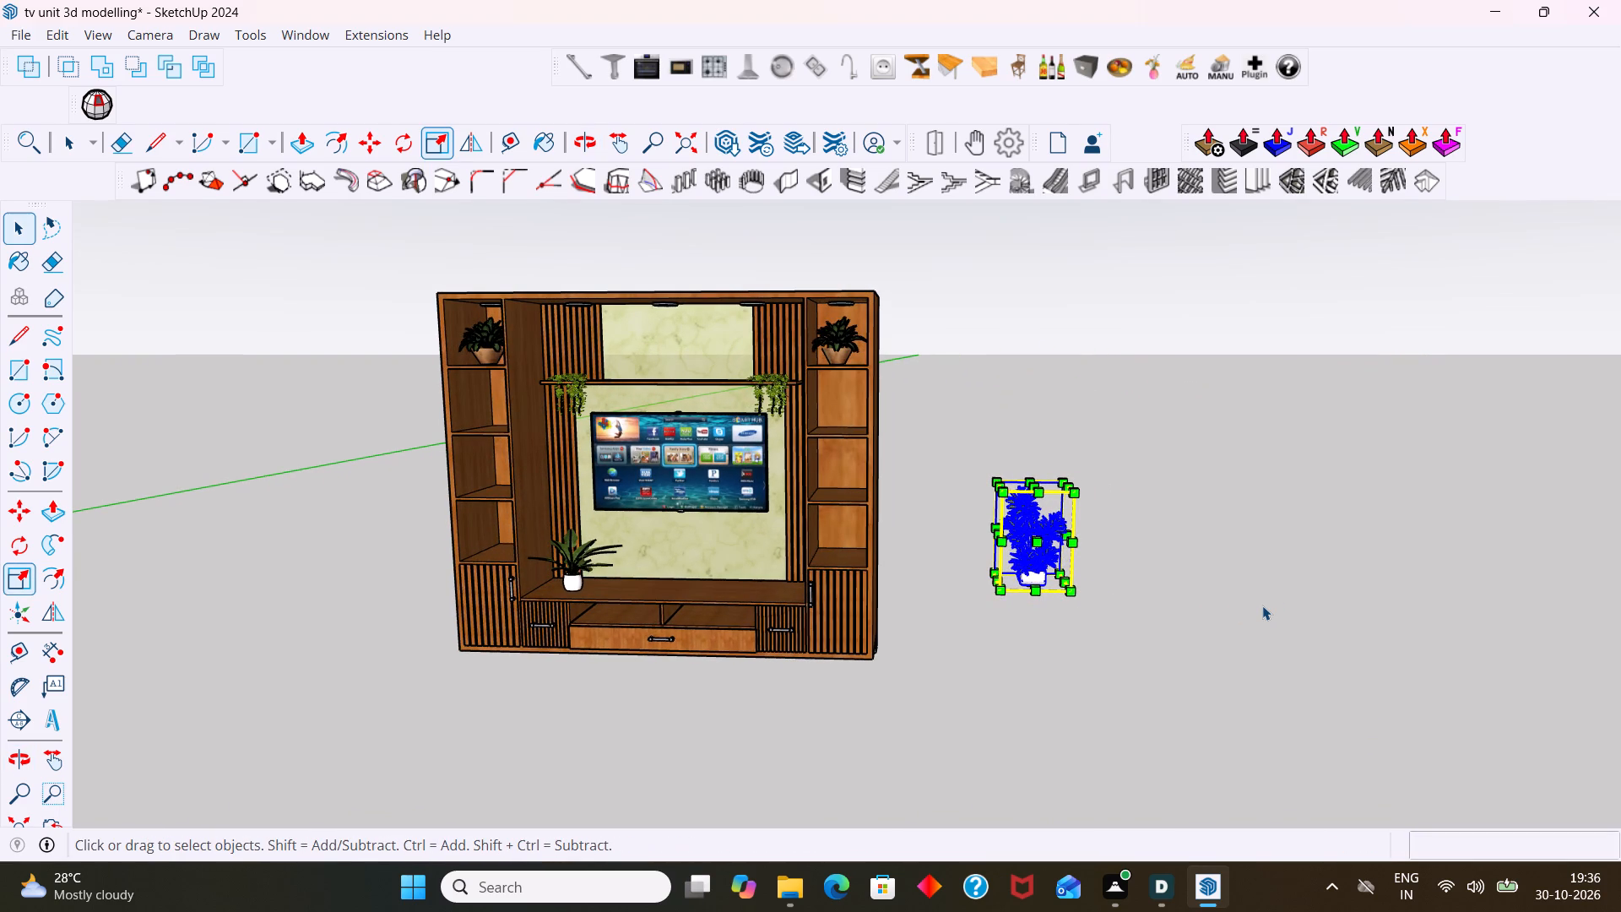
click(1266, 602)
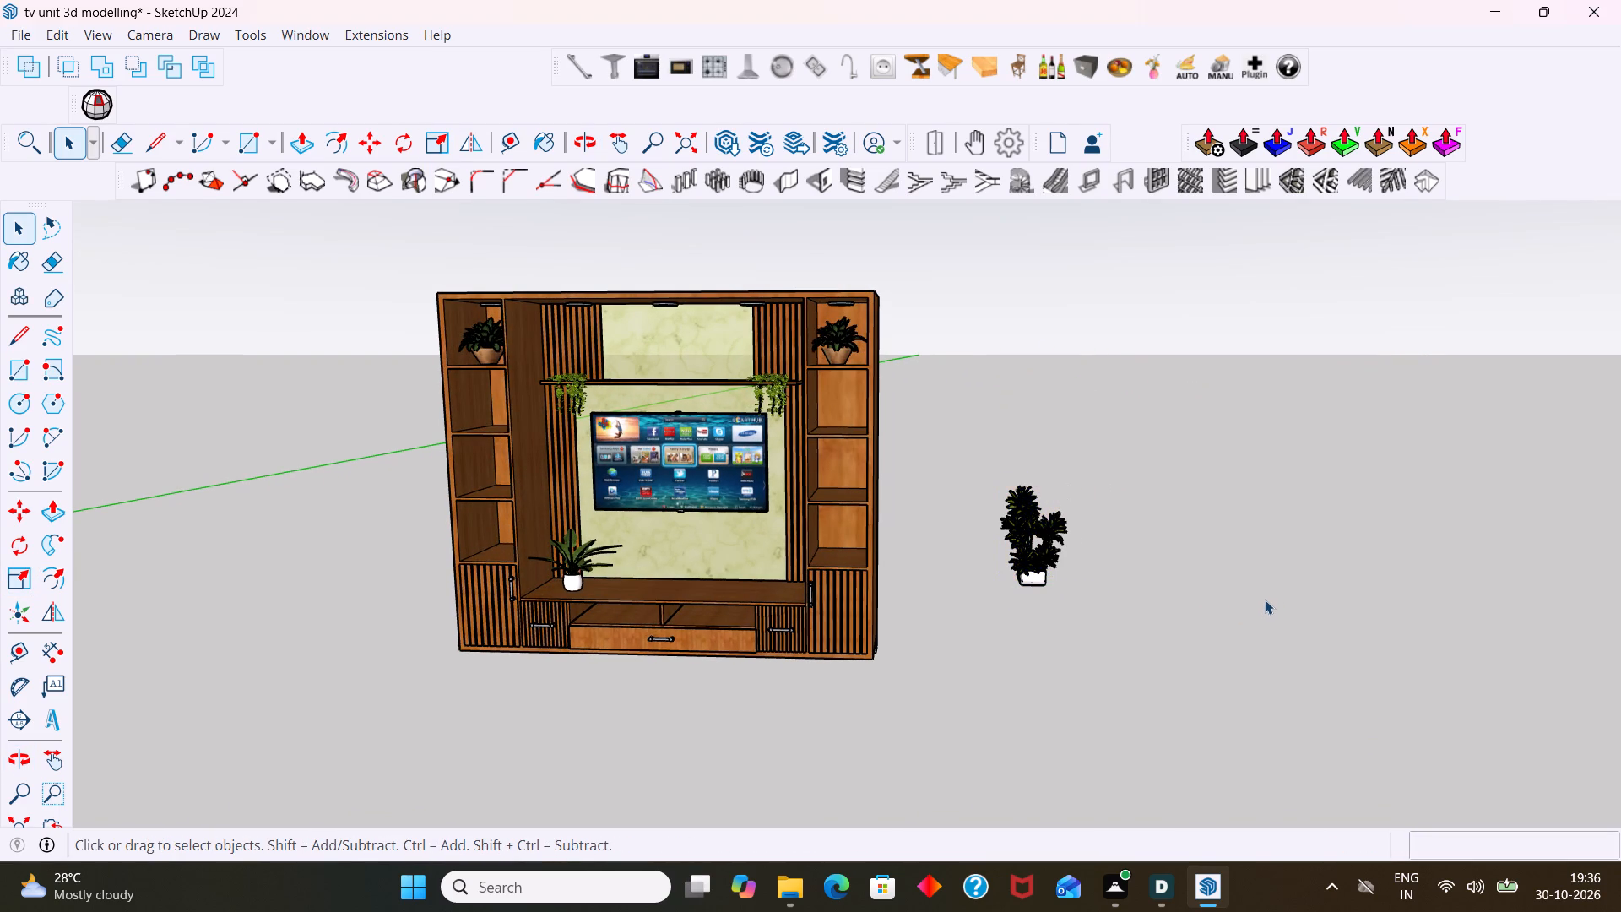
Examine the resized plant's proportions and its position relative to the TV unit from several angles.
scroll(1244, 611, down, 2)
scroll(1223, 593, up, 1)
scroll(1222, 583, down, 3)
scroll(1120, 559, up, 4)
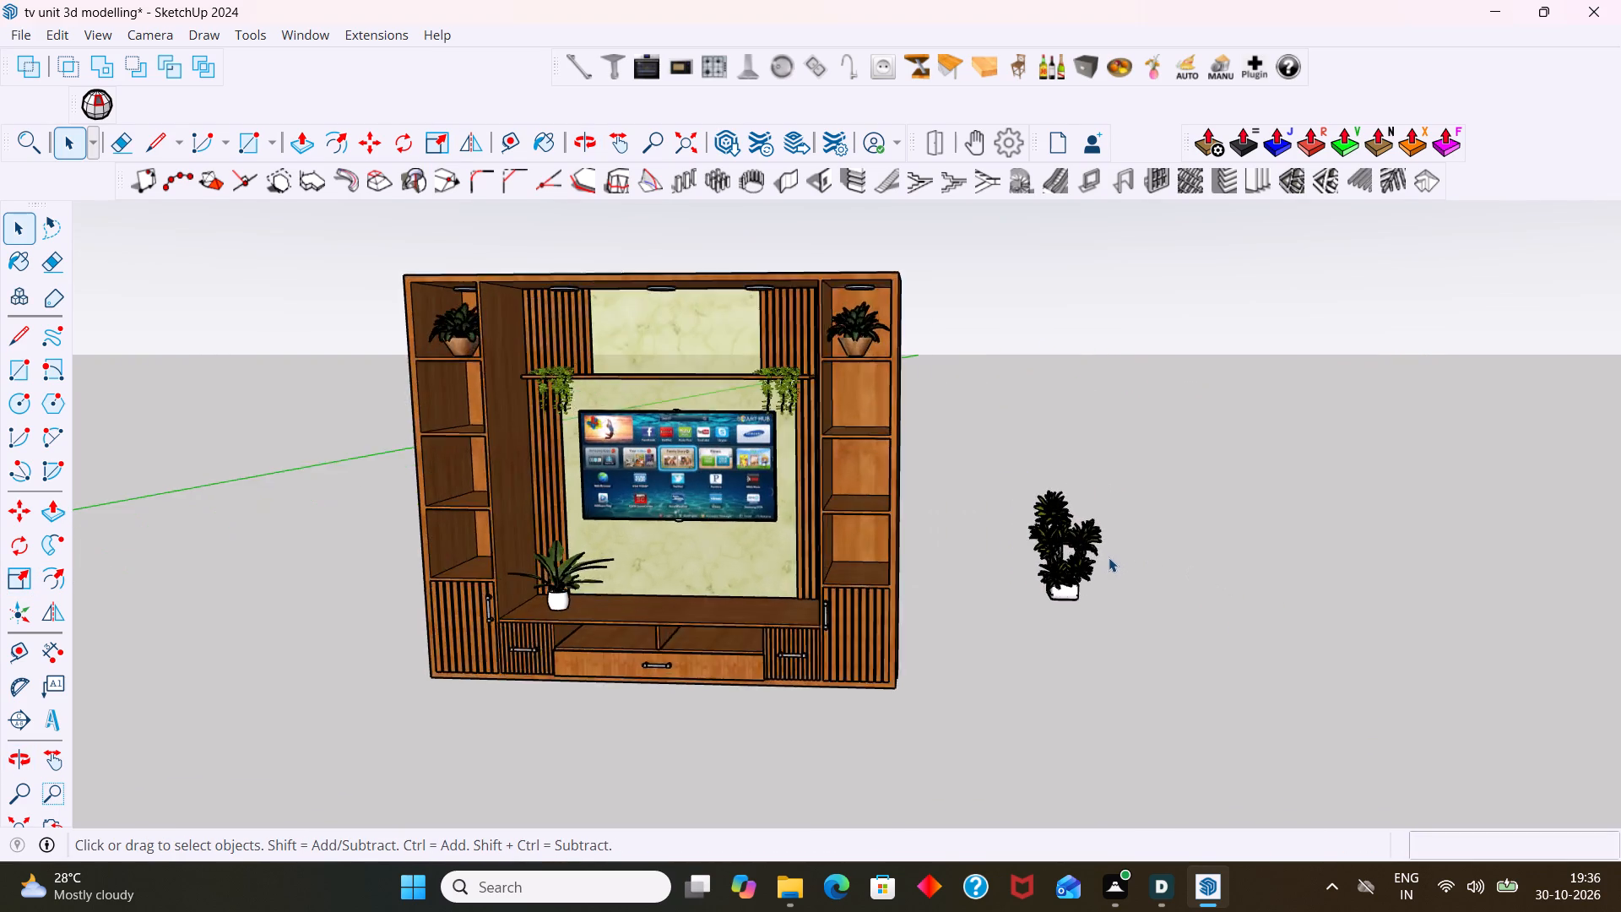
scroll(1109, 557, up, 2)
middle_drag(1107, 555, 1236, 510)
scroll(932, 595, up, 4)
middle_drag(976, 566, 604, 571)
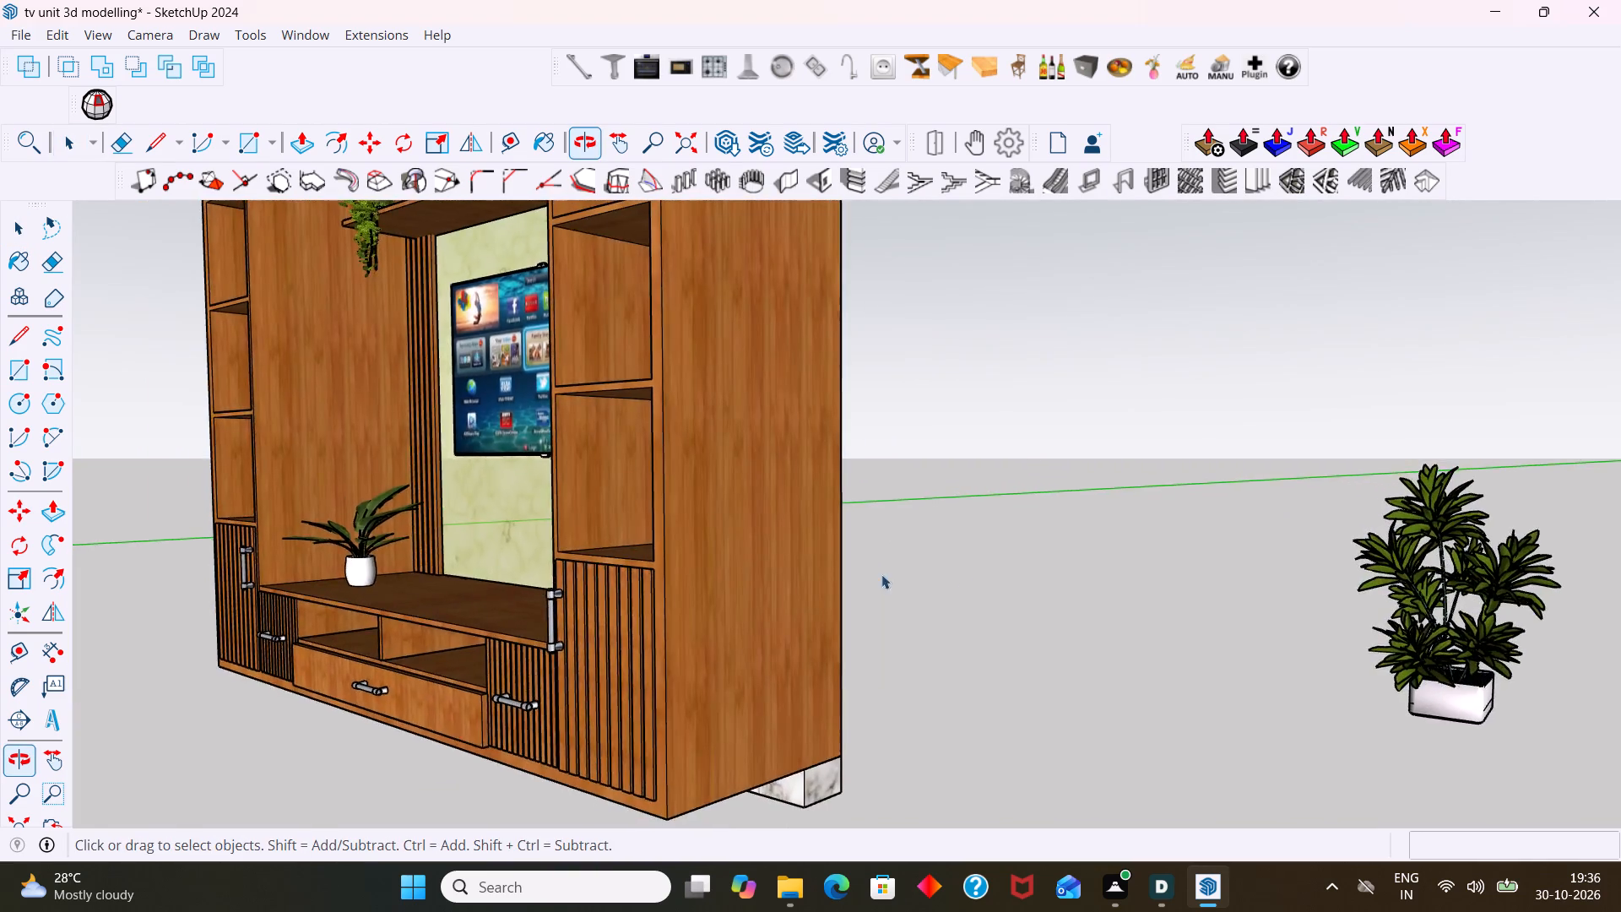
scroll(963, 567, down, 9)
middle_drag(1301, 584, 1179, 690)
scroll(1183, 687, up, 1)
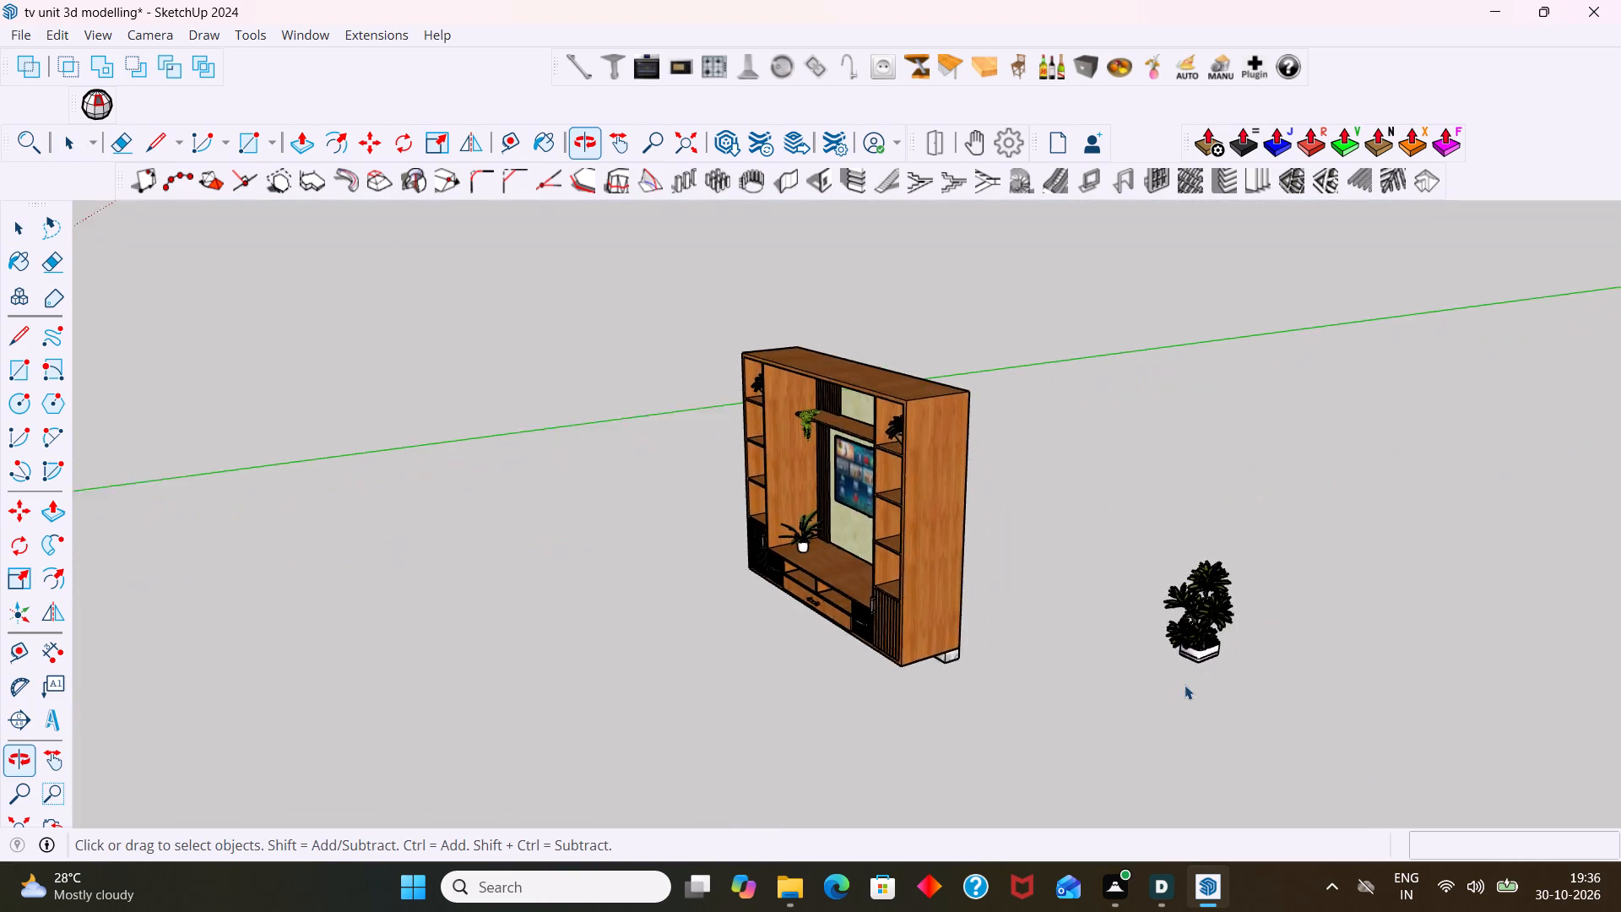
scroll(1185, 685, up, 20)
scroll(1238, 545, down, 5)
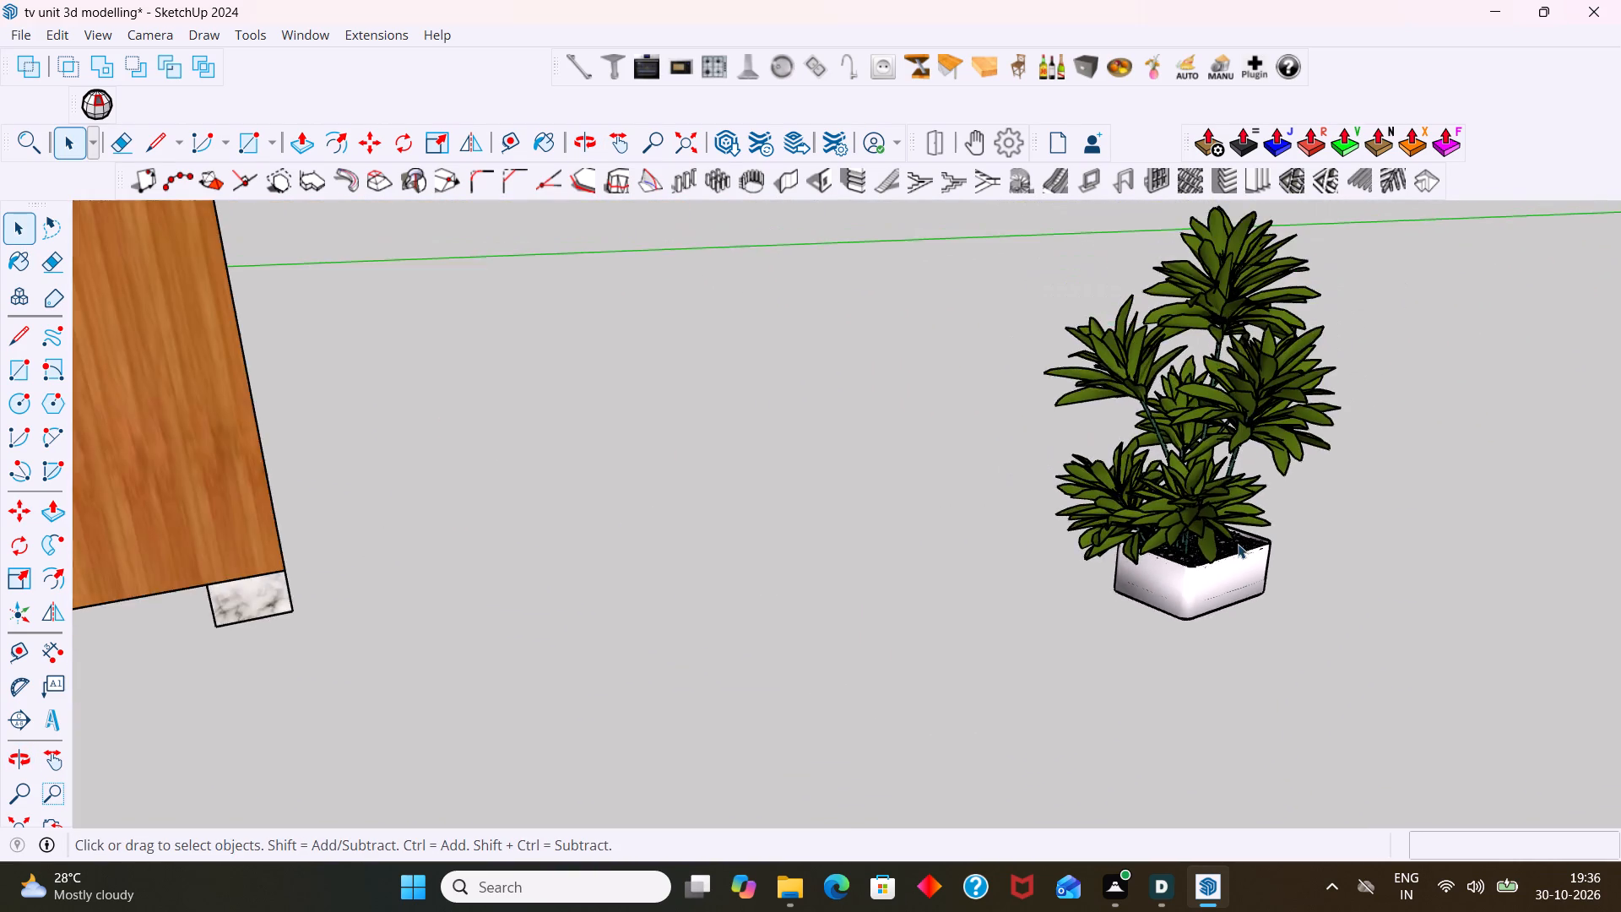
scroll(1238, 544, down, 19)
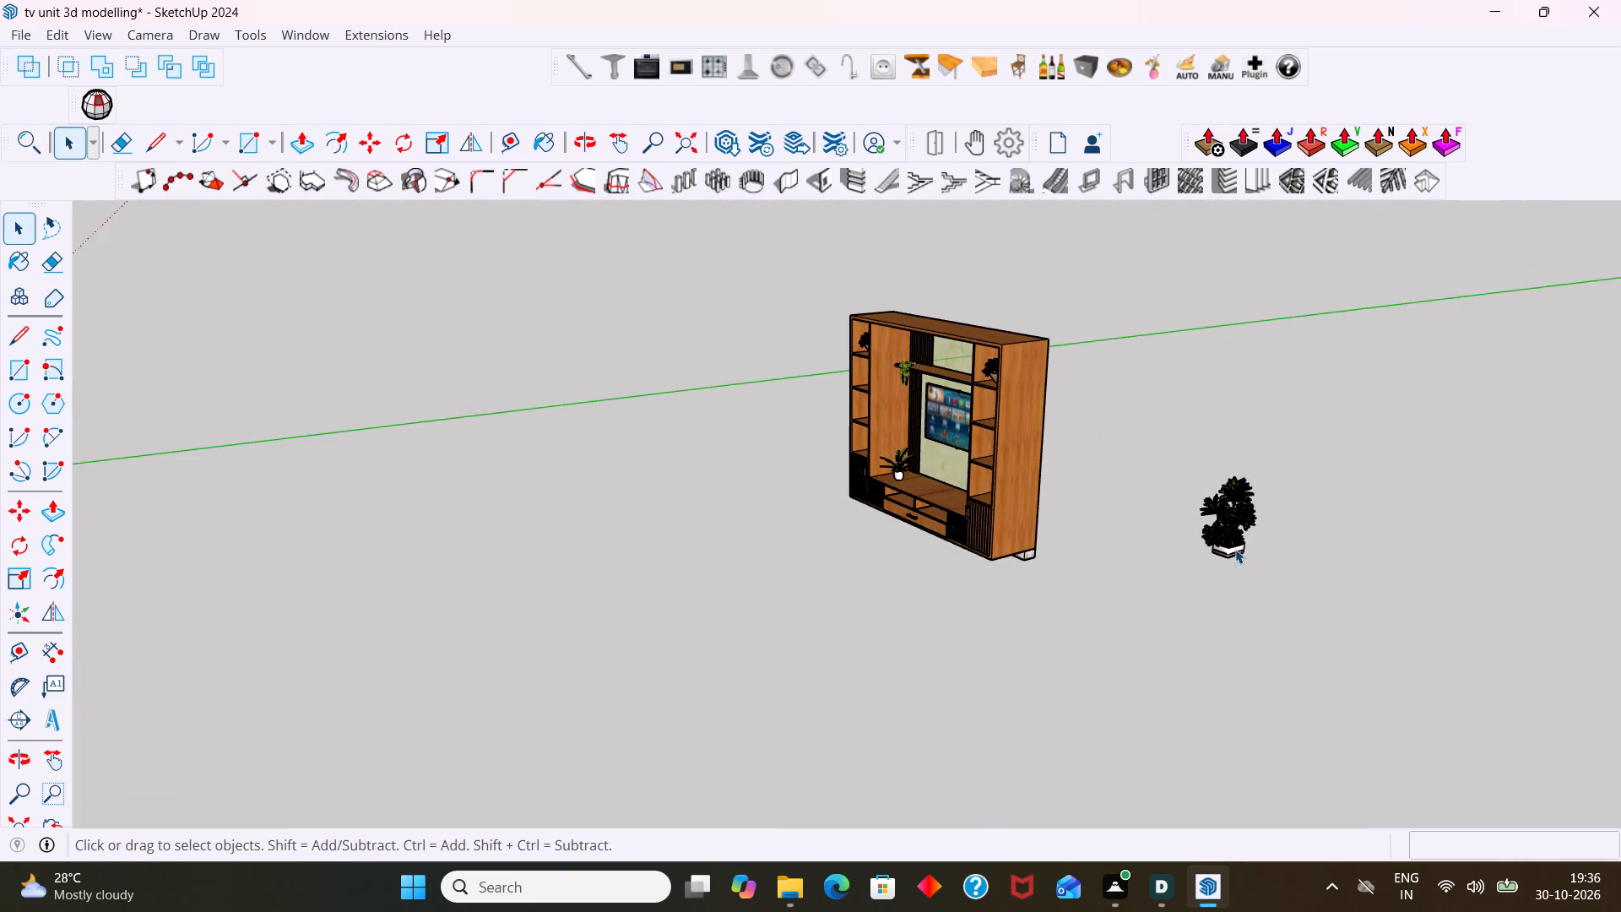
middle_drag(1236, 556, 1353, 550)
scroll(1289, 528, up, 11)
scroll(1069, 459, up, 3)
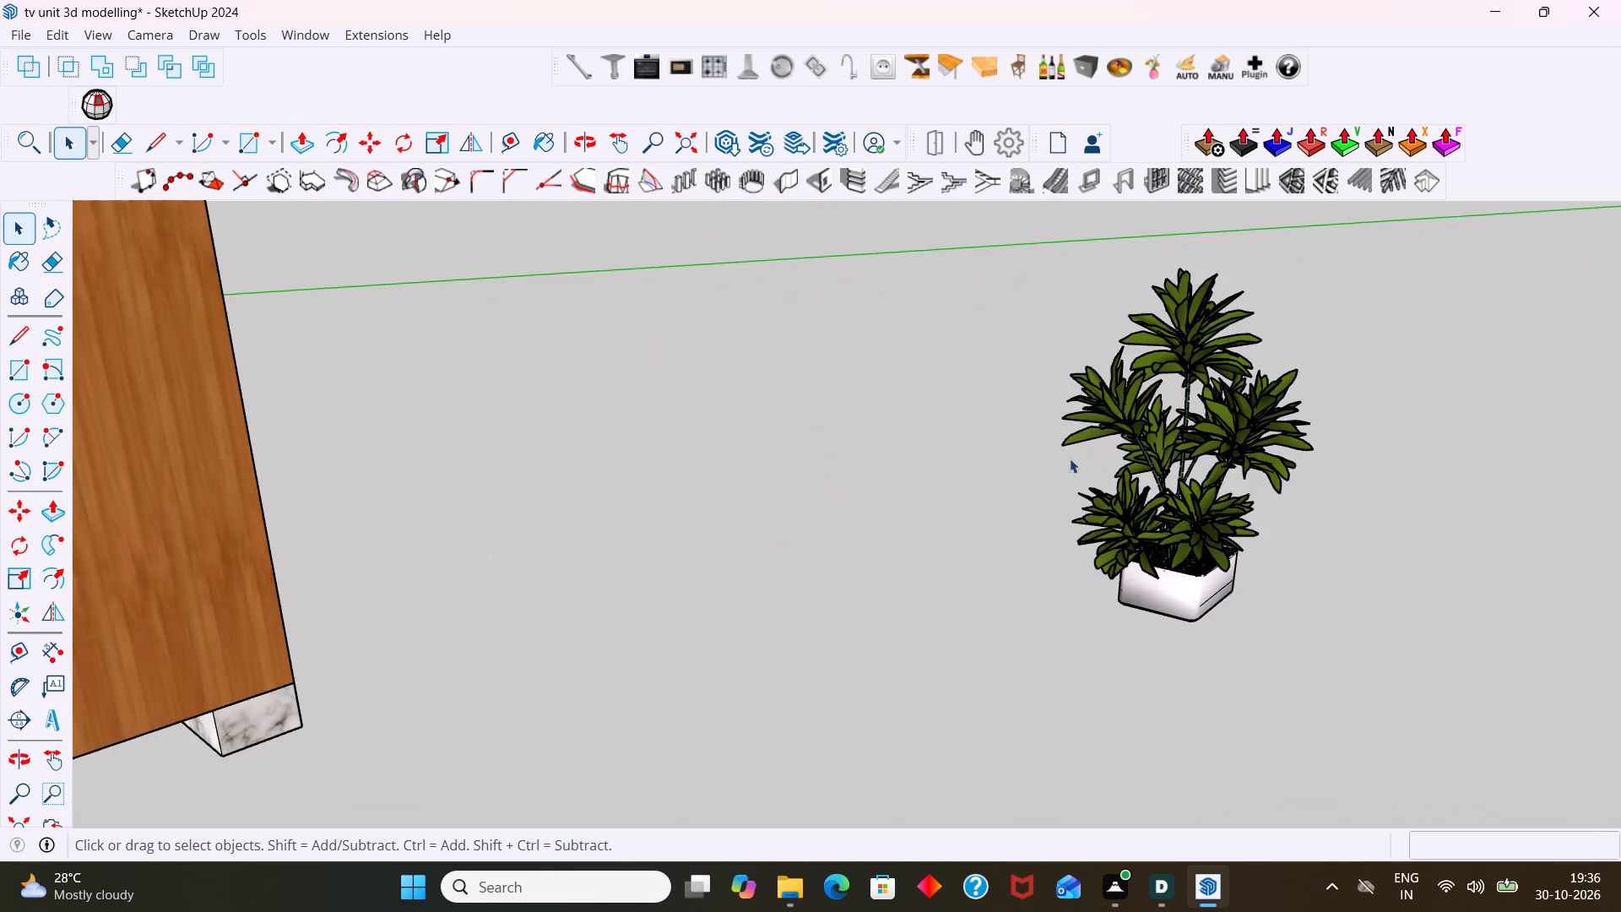
click(1153, 416)
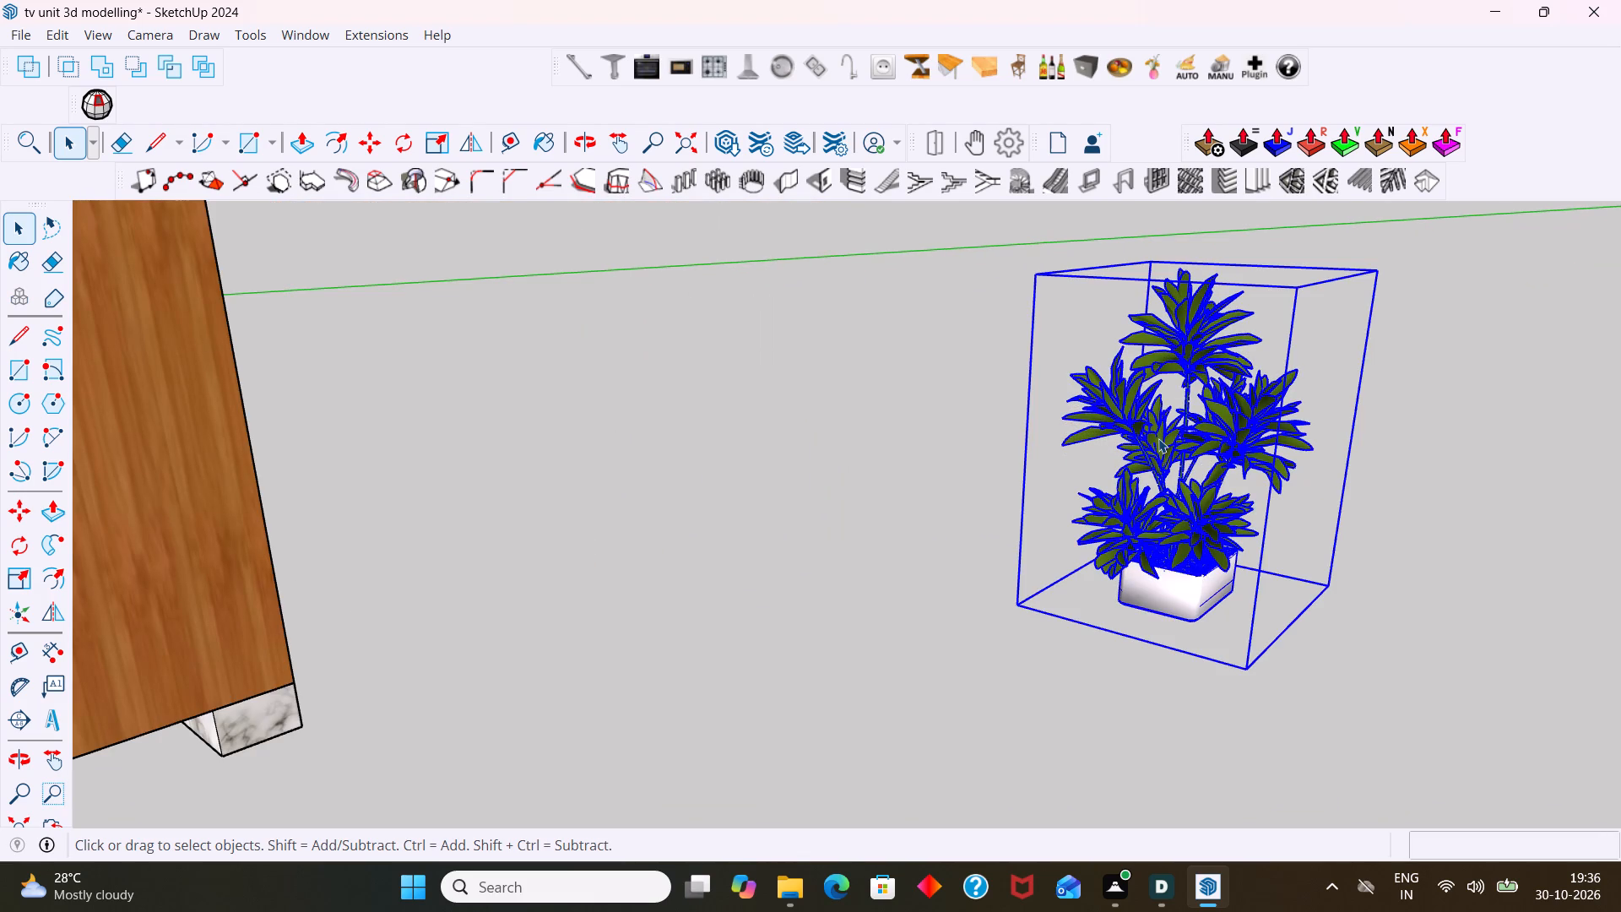
scroll(1158, 438, down, 7)
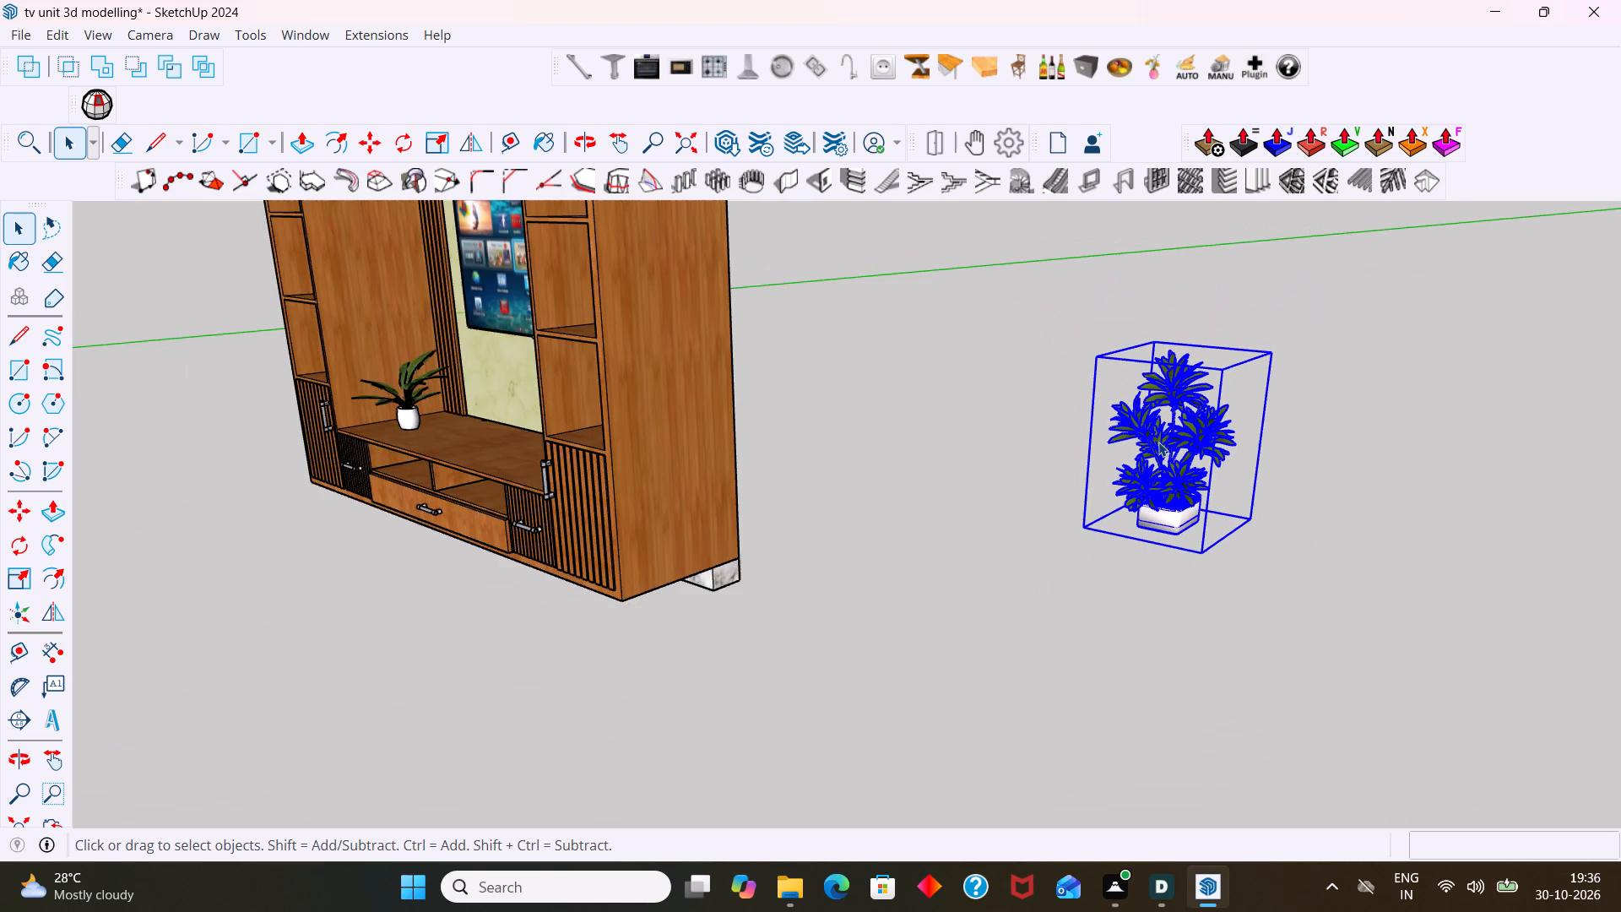
scroll(1158, 442, down, 3)
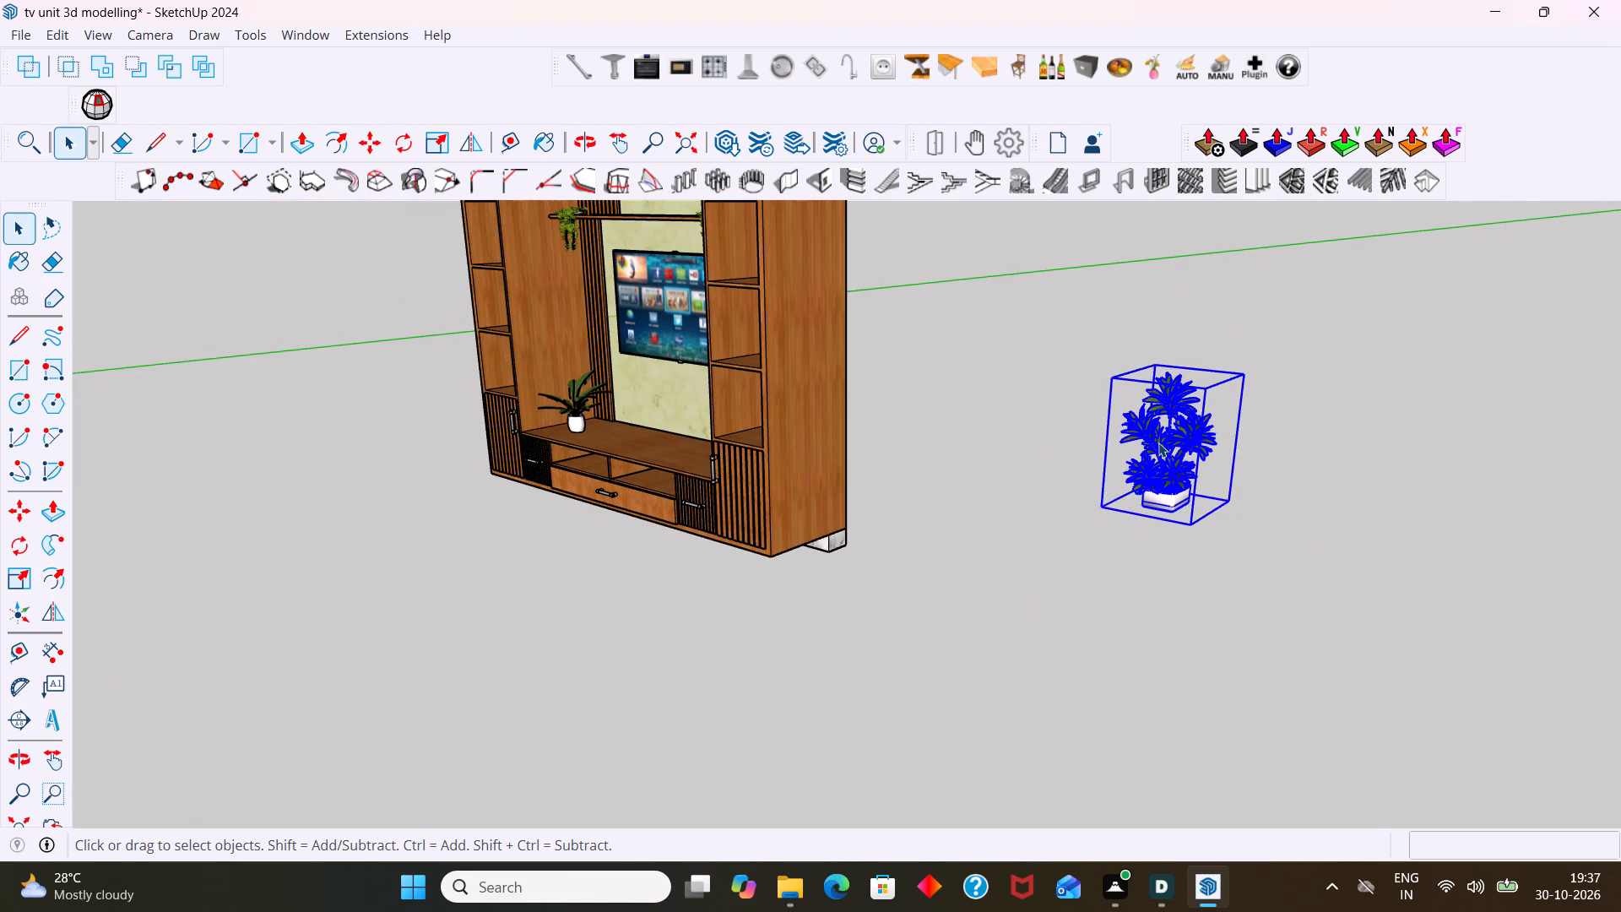
click(1312, 468)
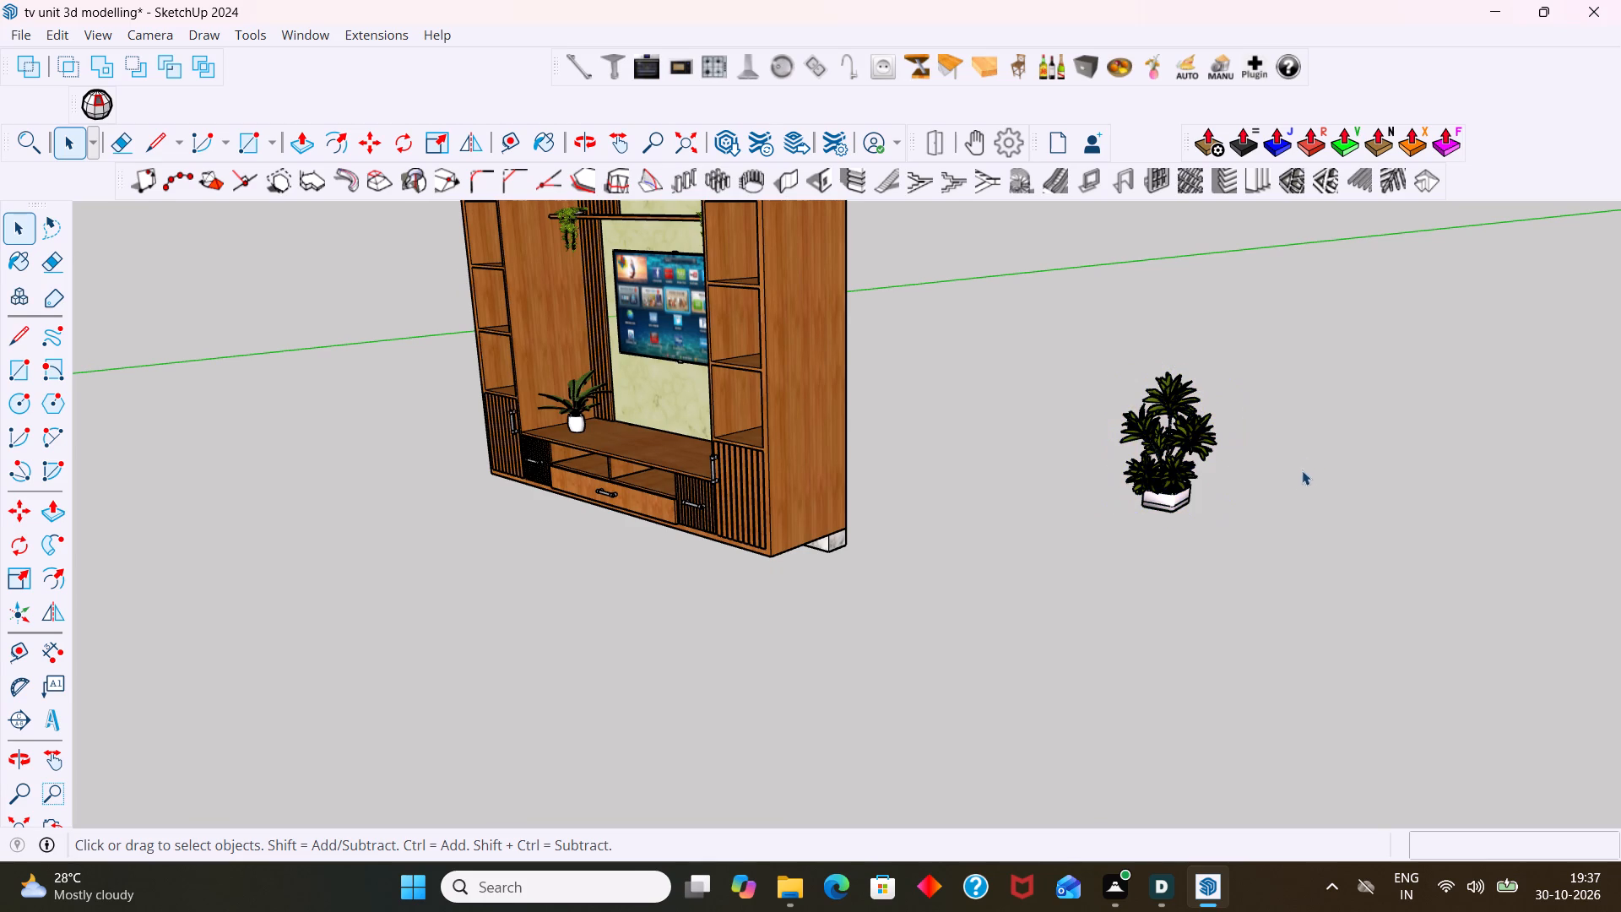
Move the plant about 3280 mm by its lower bounding-box corner onto the front edge of the shelf above the TV.
click(1190, 438)
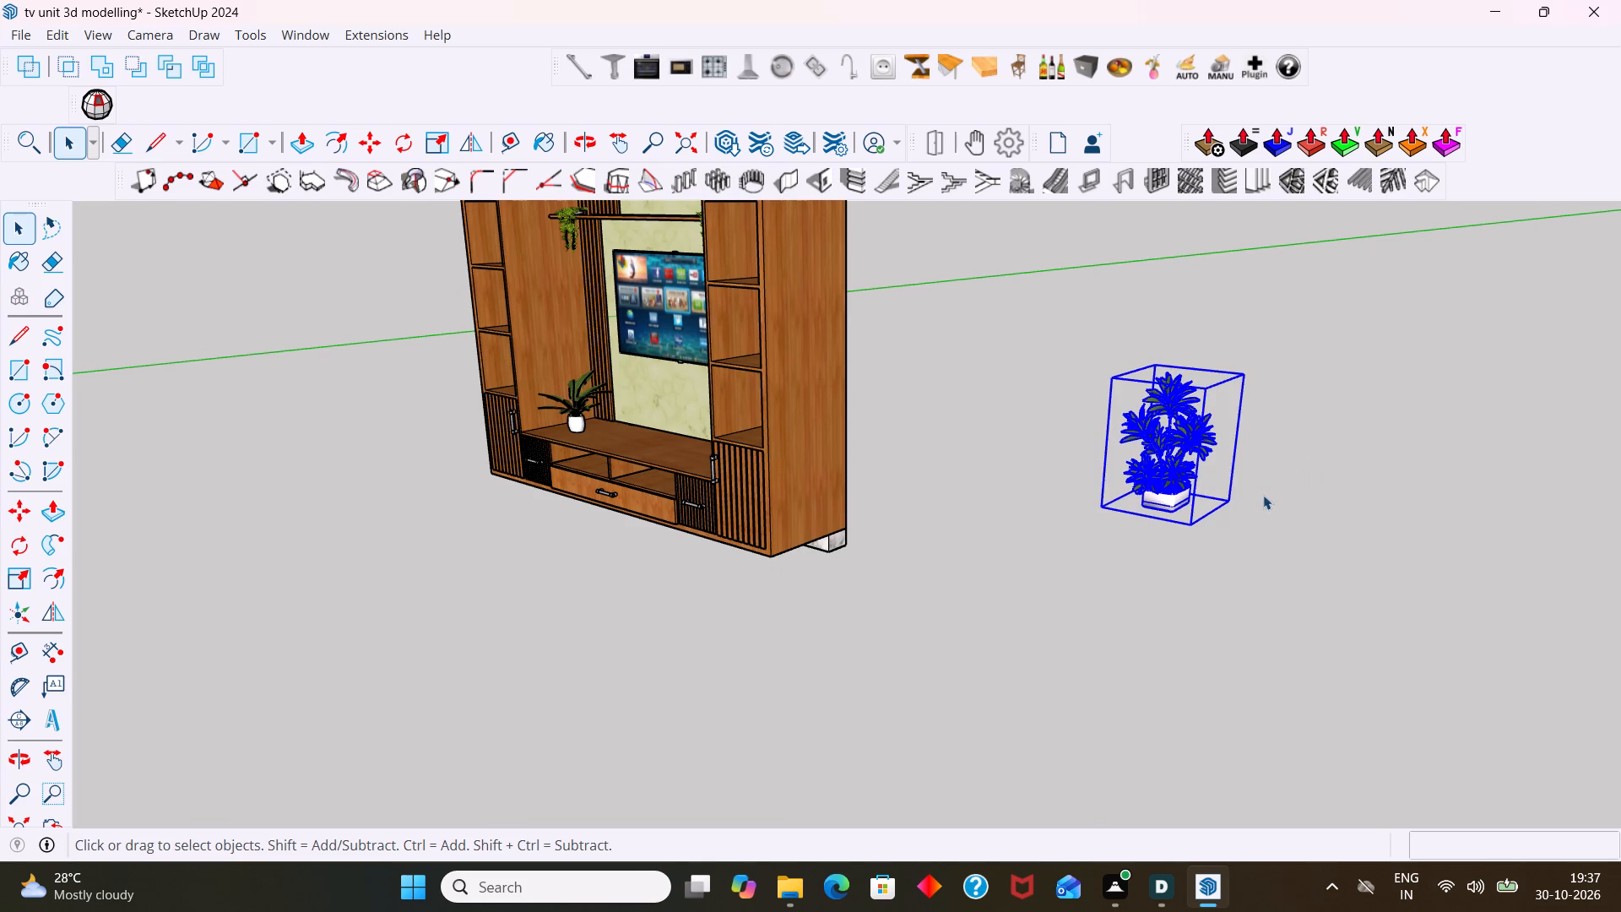
key(m)
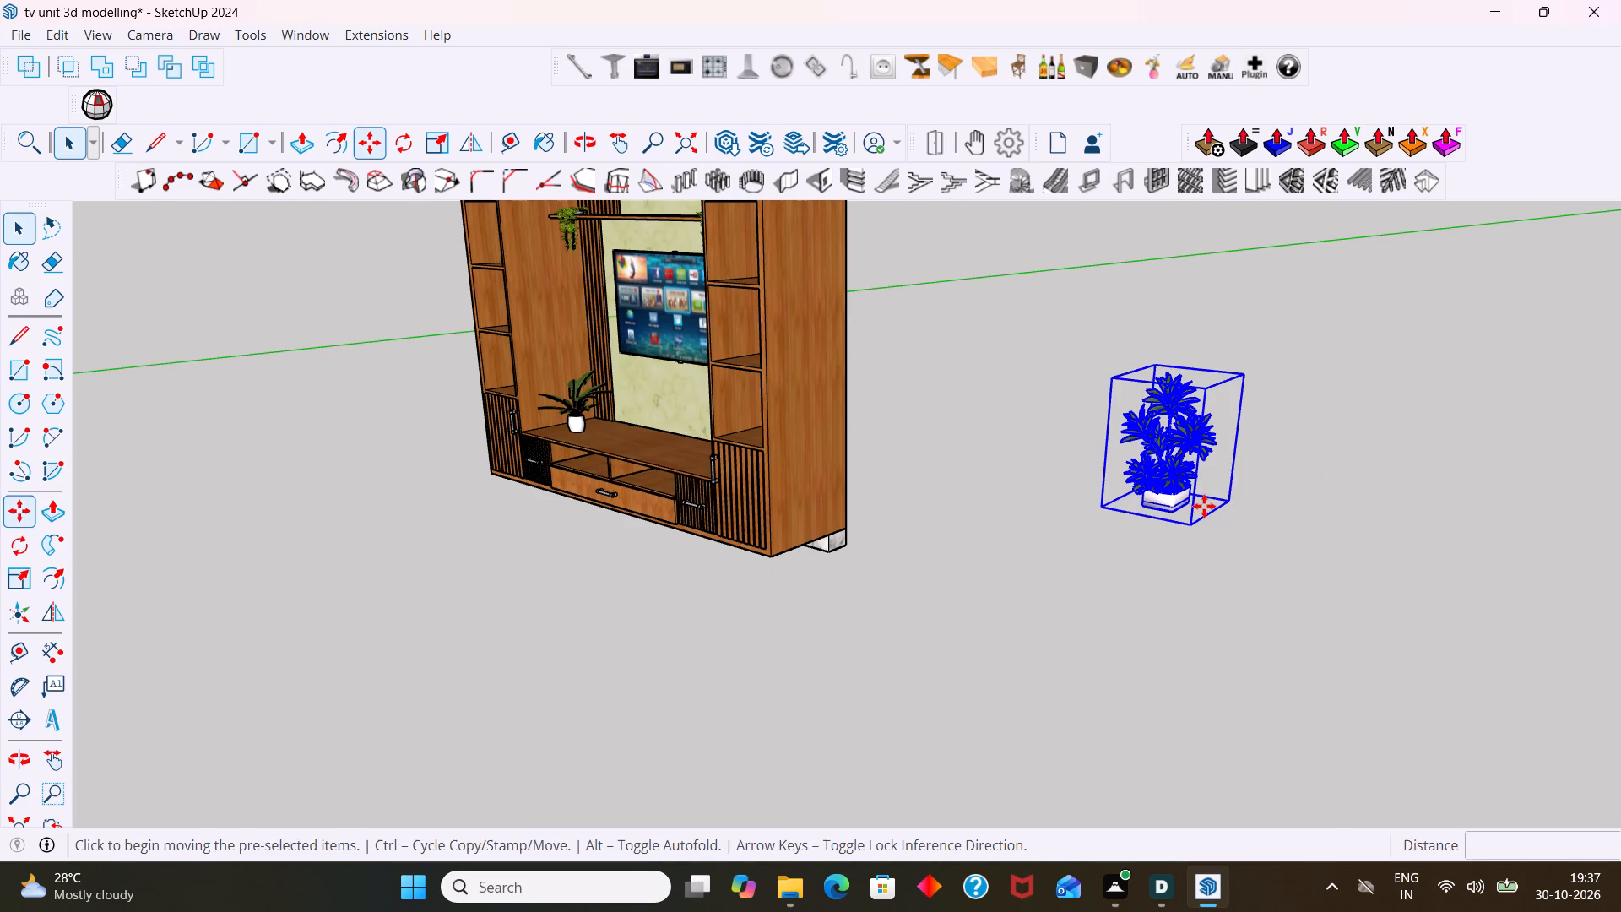
click(1190, 521)
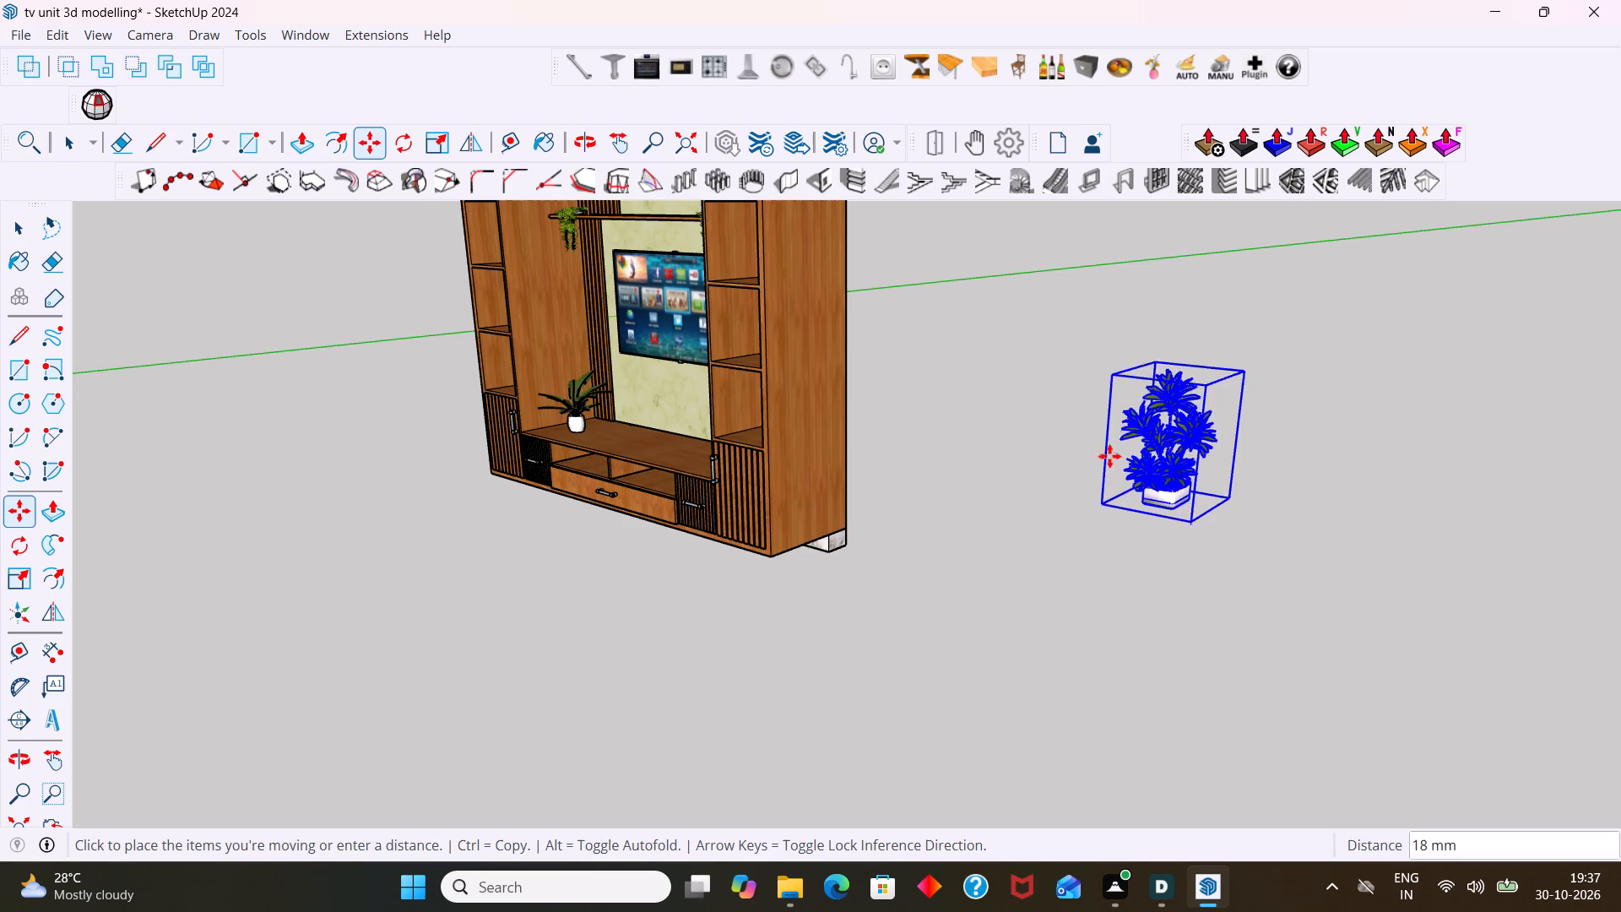
scroll(1001, 381, down, 5)
middle_drag(804, 312, 1137, 305)
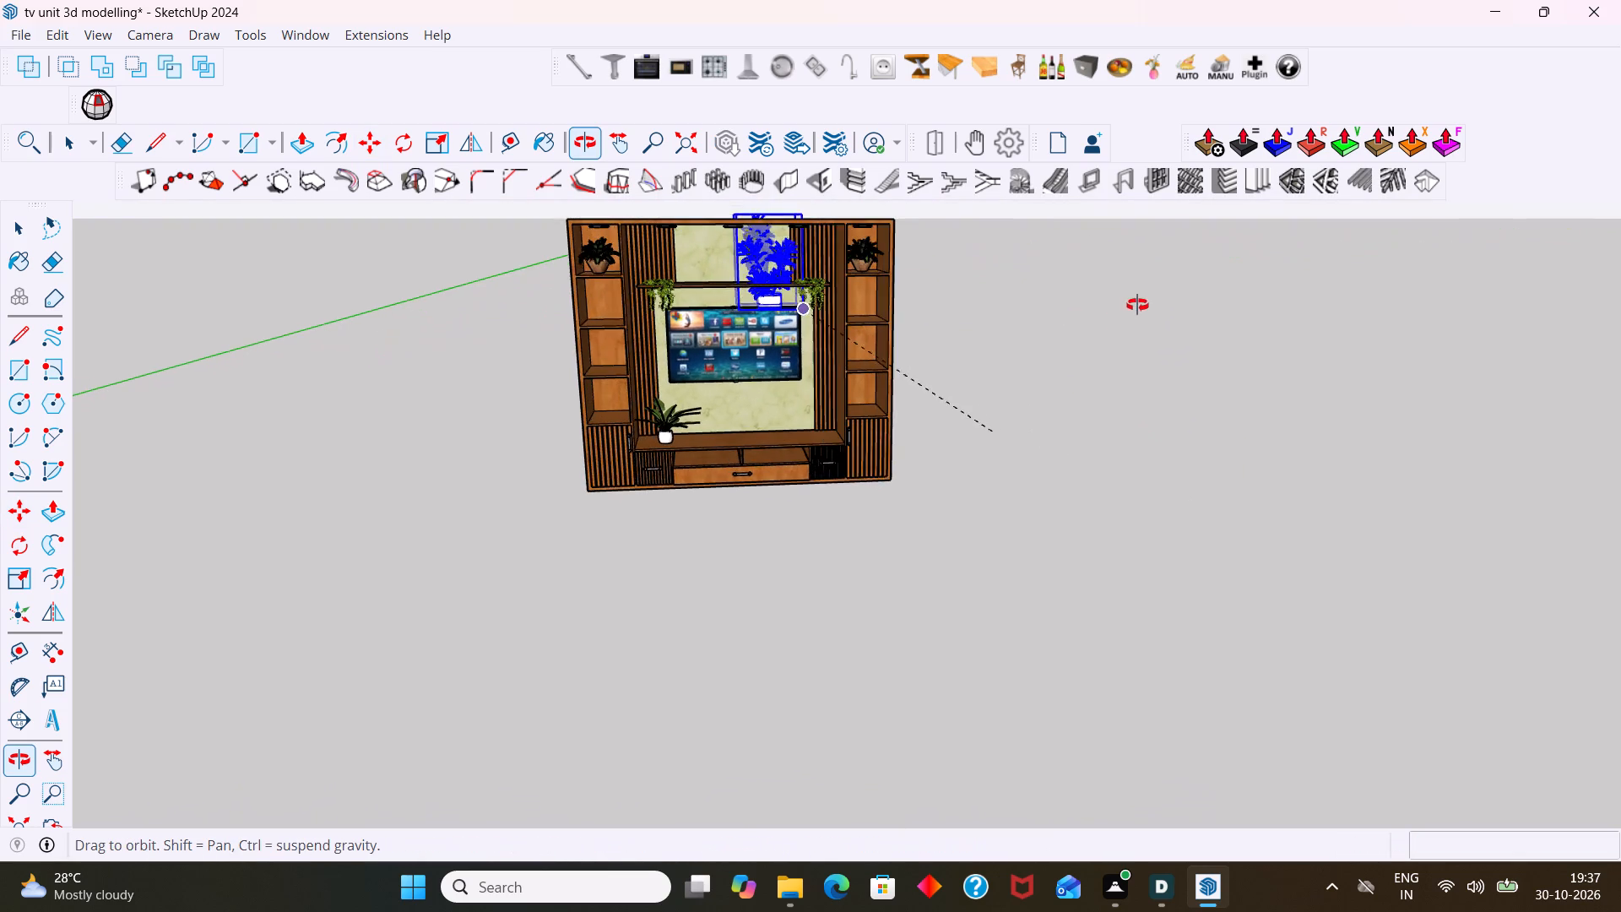
middle_drag(1137, 305, 1141, 305)
scroll(805, 263, up, 17)
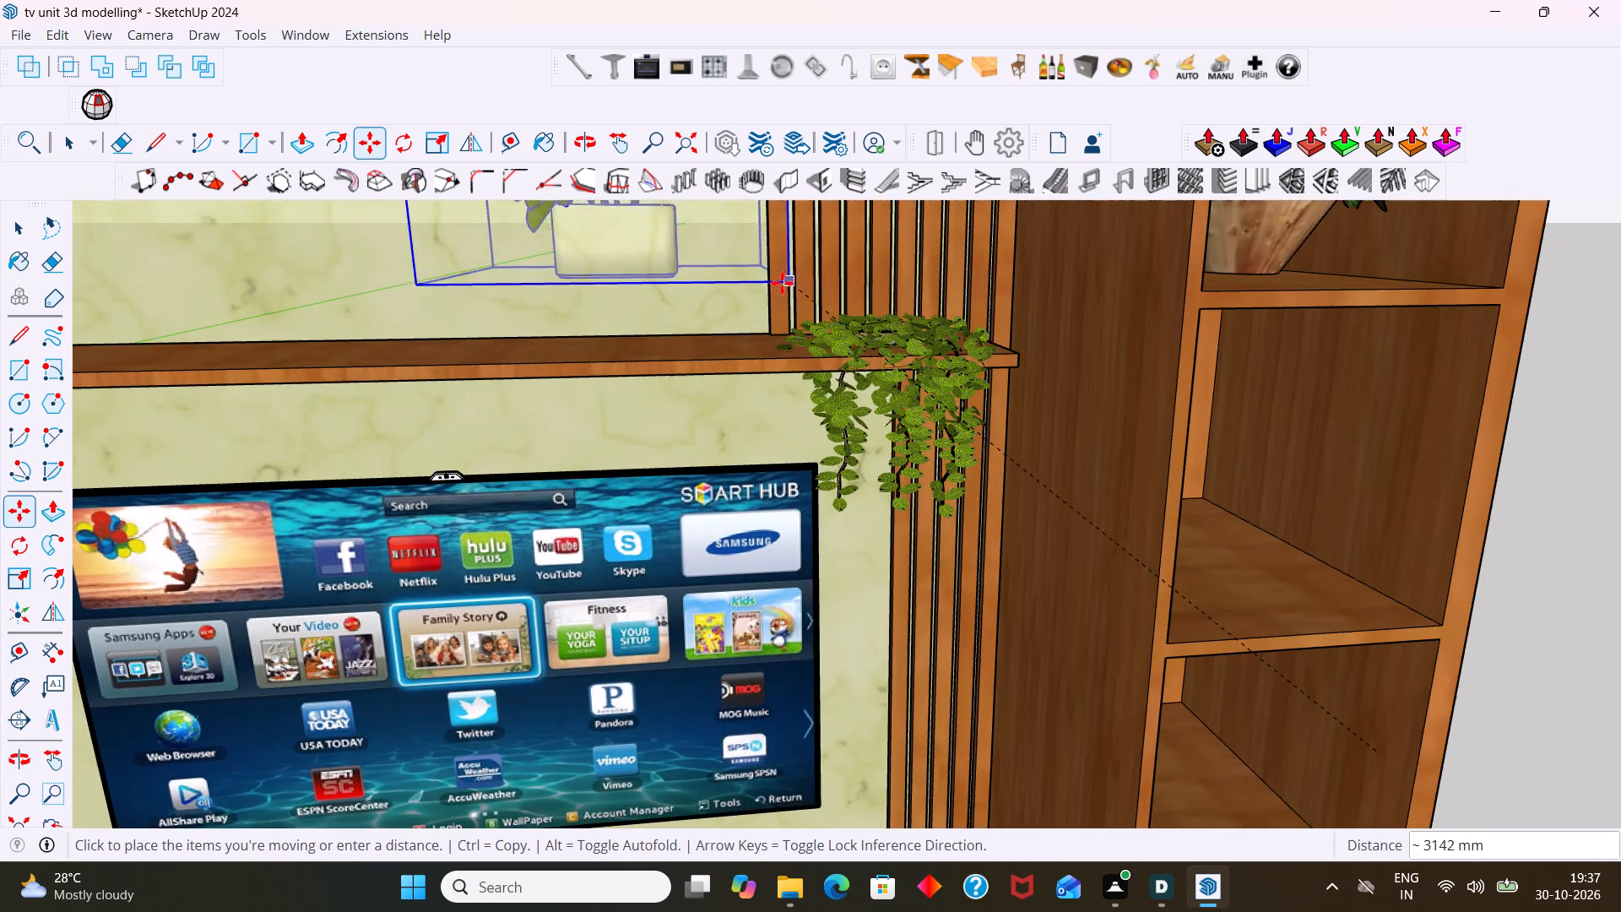
click(756, 357)
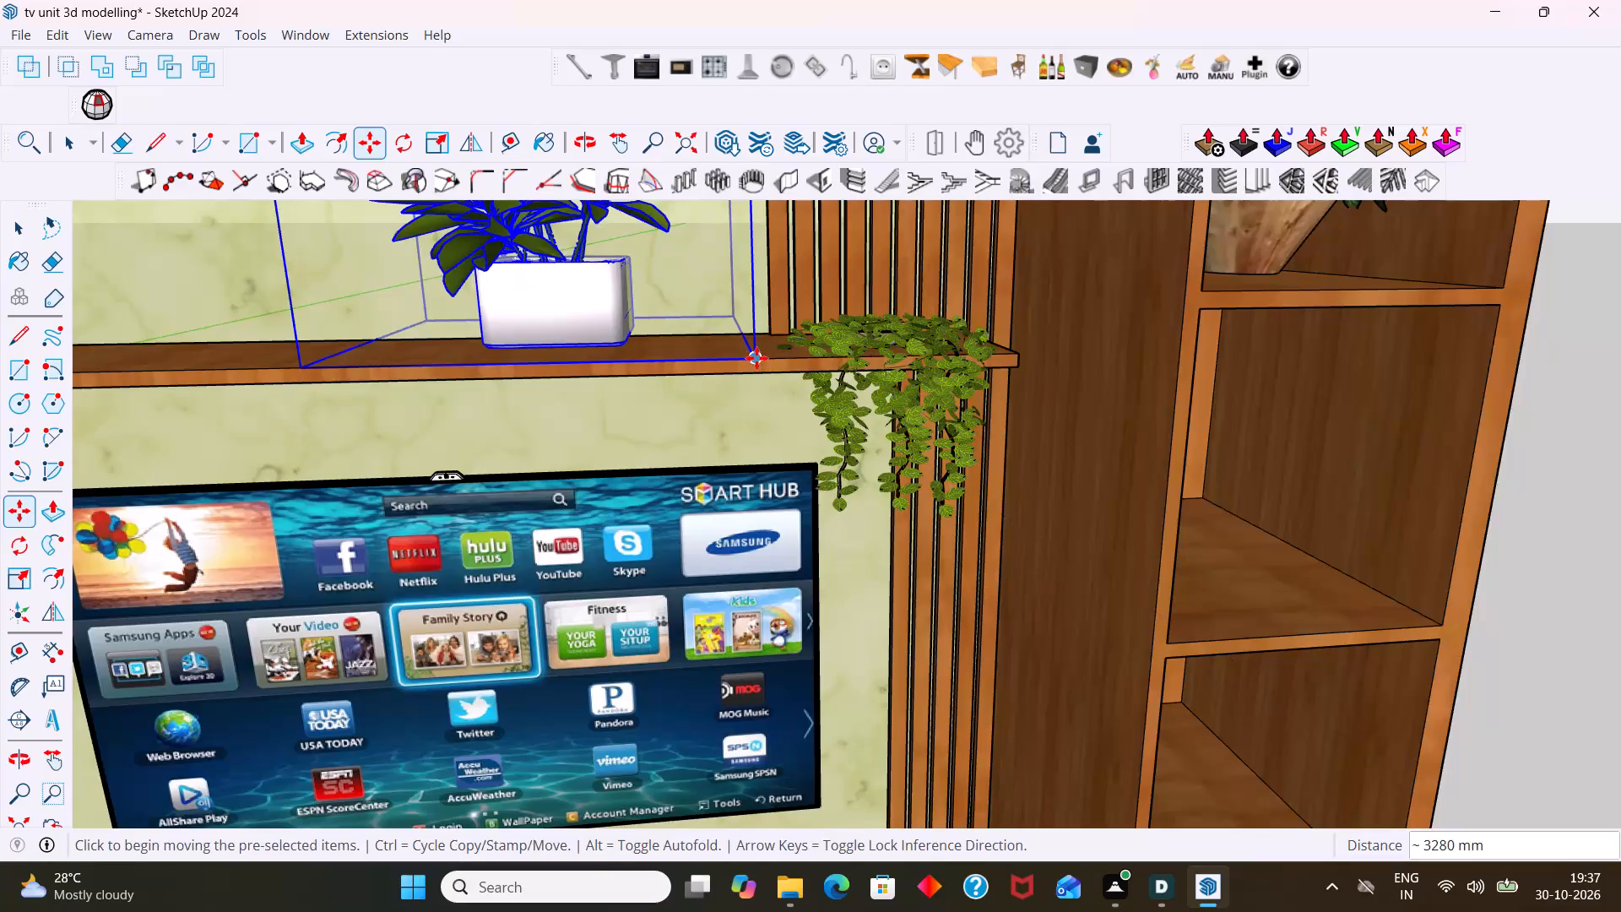
scroll(756, 358, down, 13)
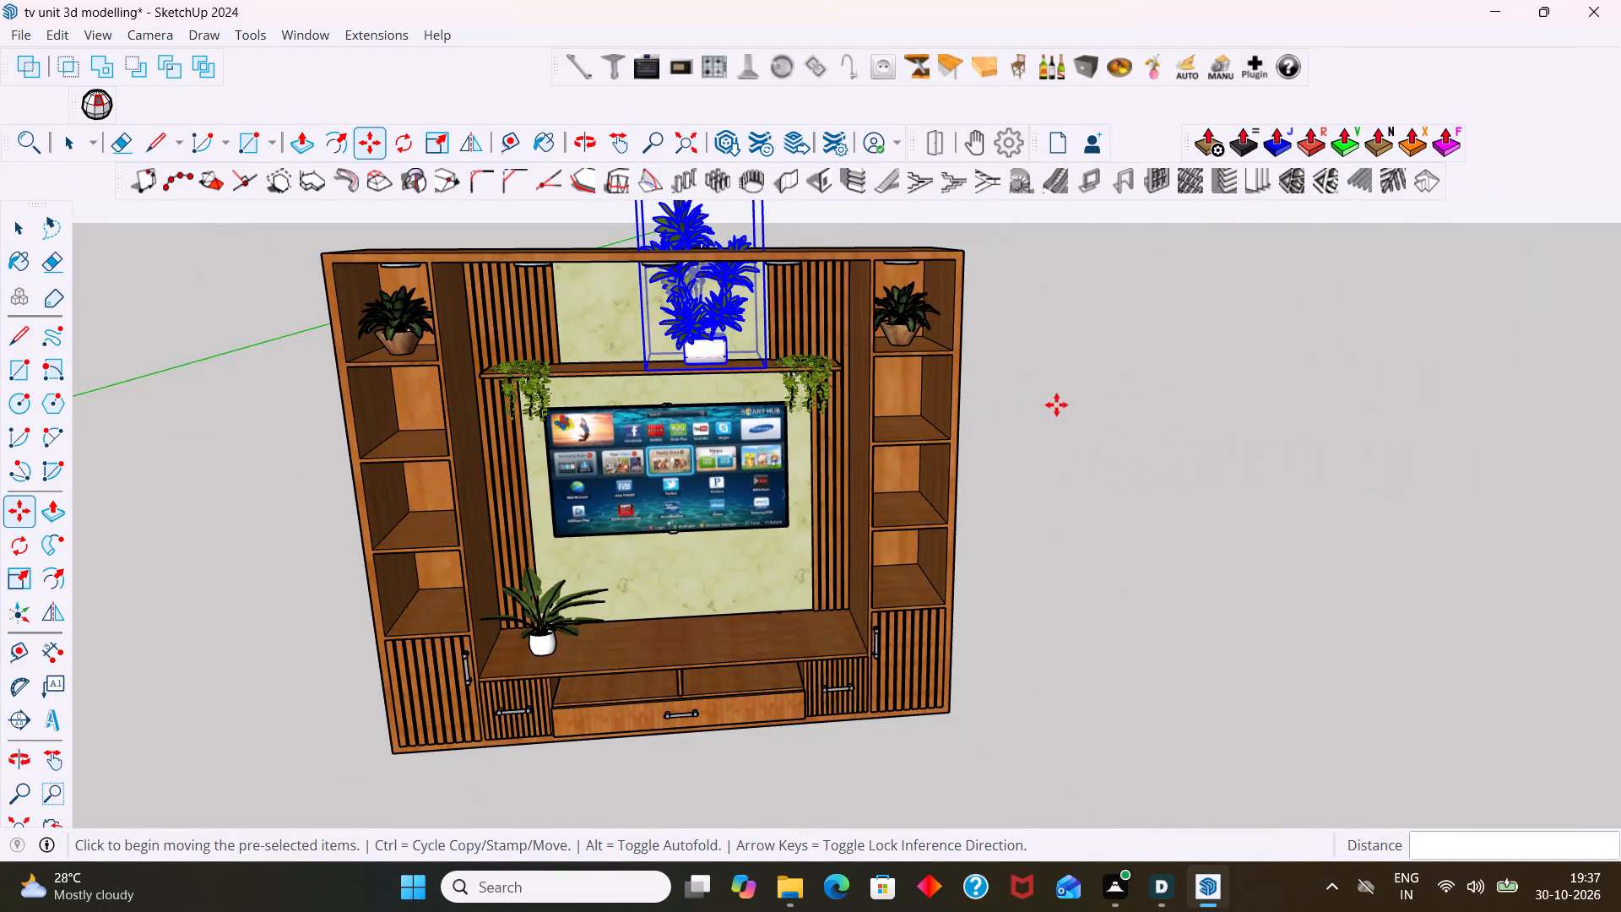
key(space)
click(1054, 399)
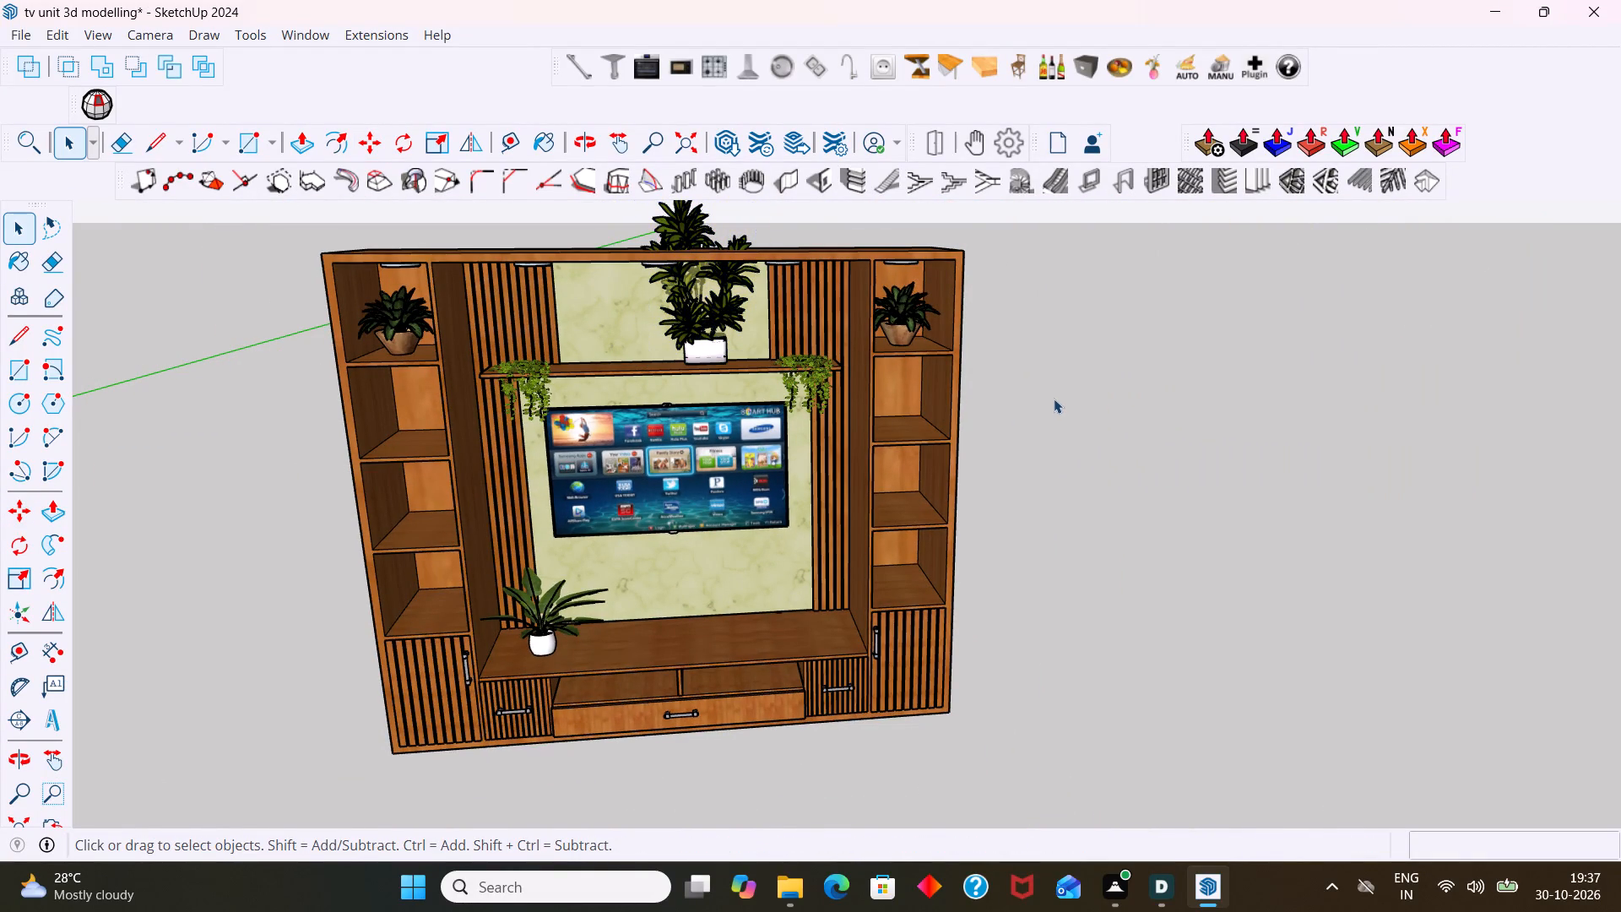
Reduce the height of the plant on the shelf above the TV with a blue-axis scale of about 0.49.
click(693, 284)
scroll(693, 284, down, 4)
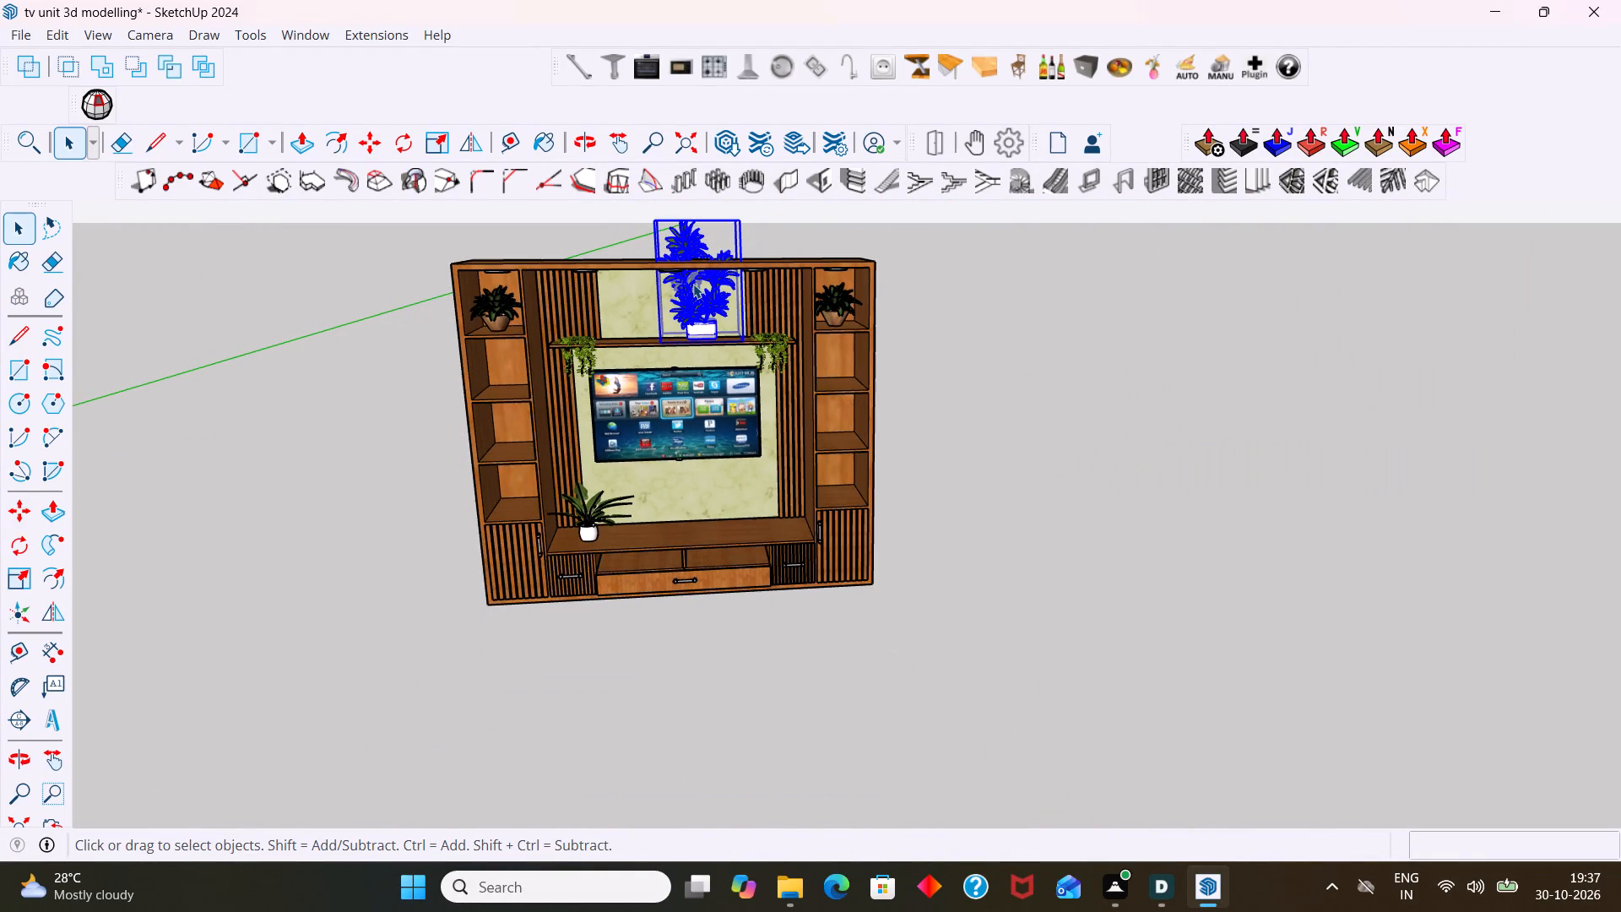
shift+middle_drag(693, 283, 639, 537)
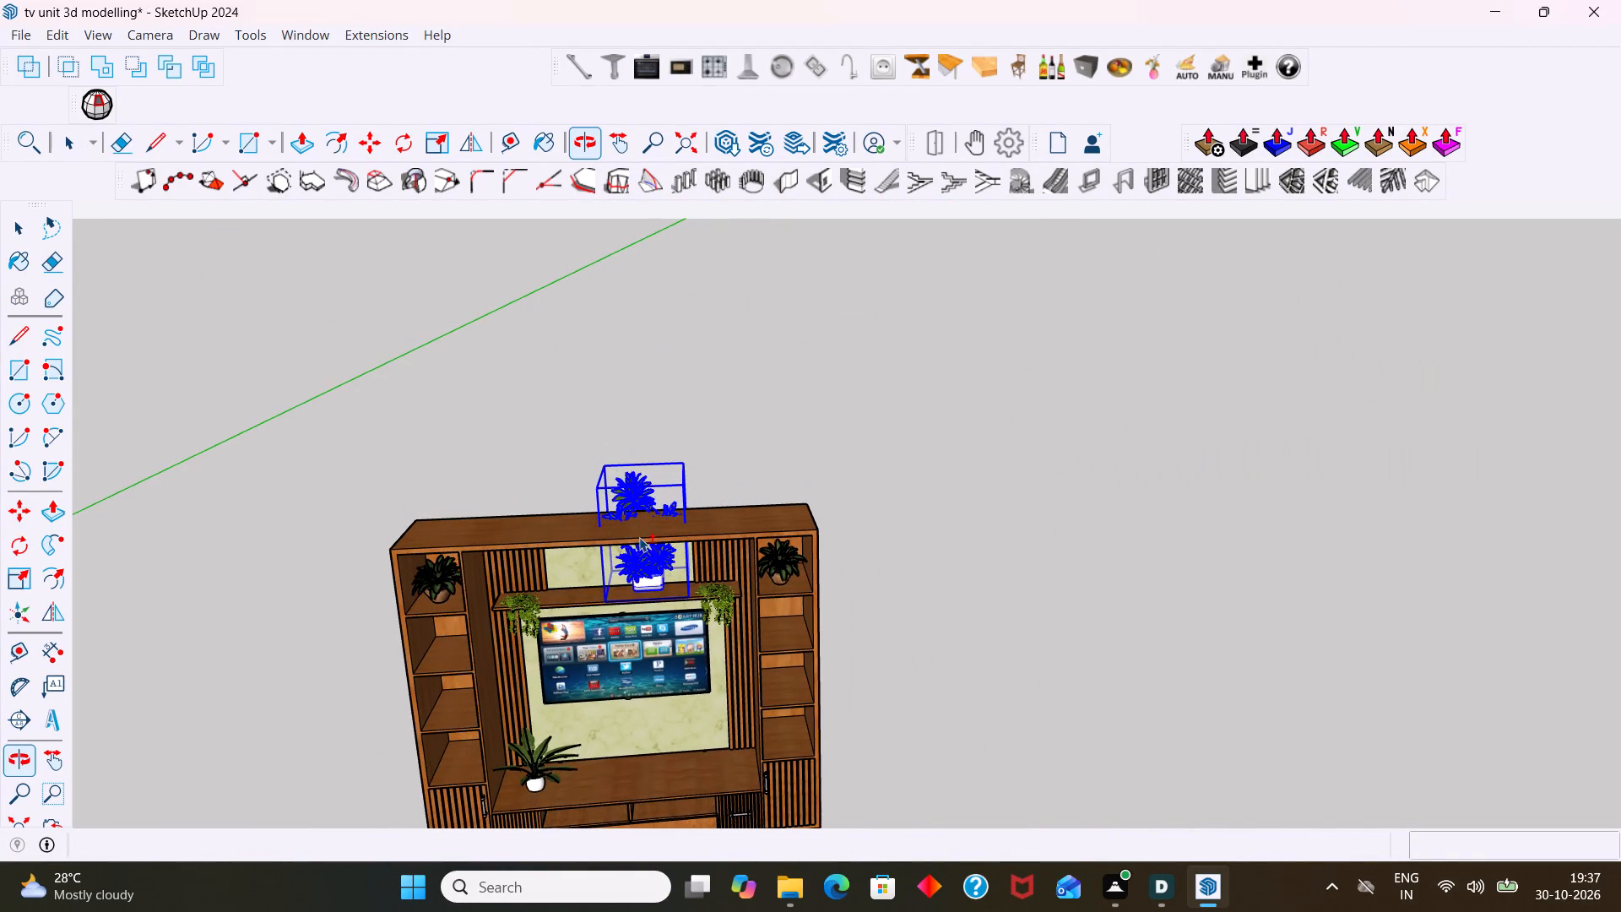
key(s)
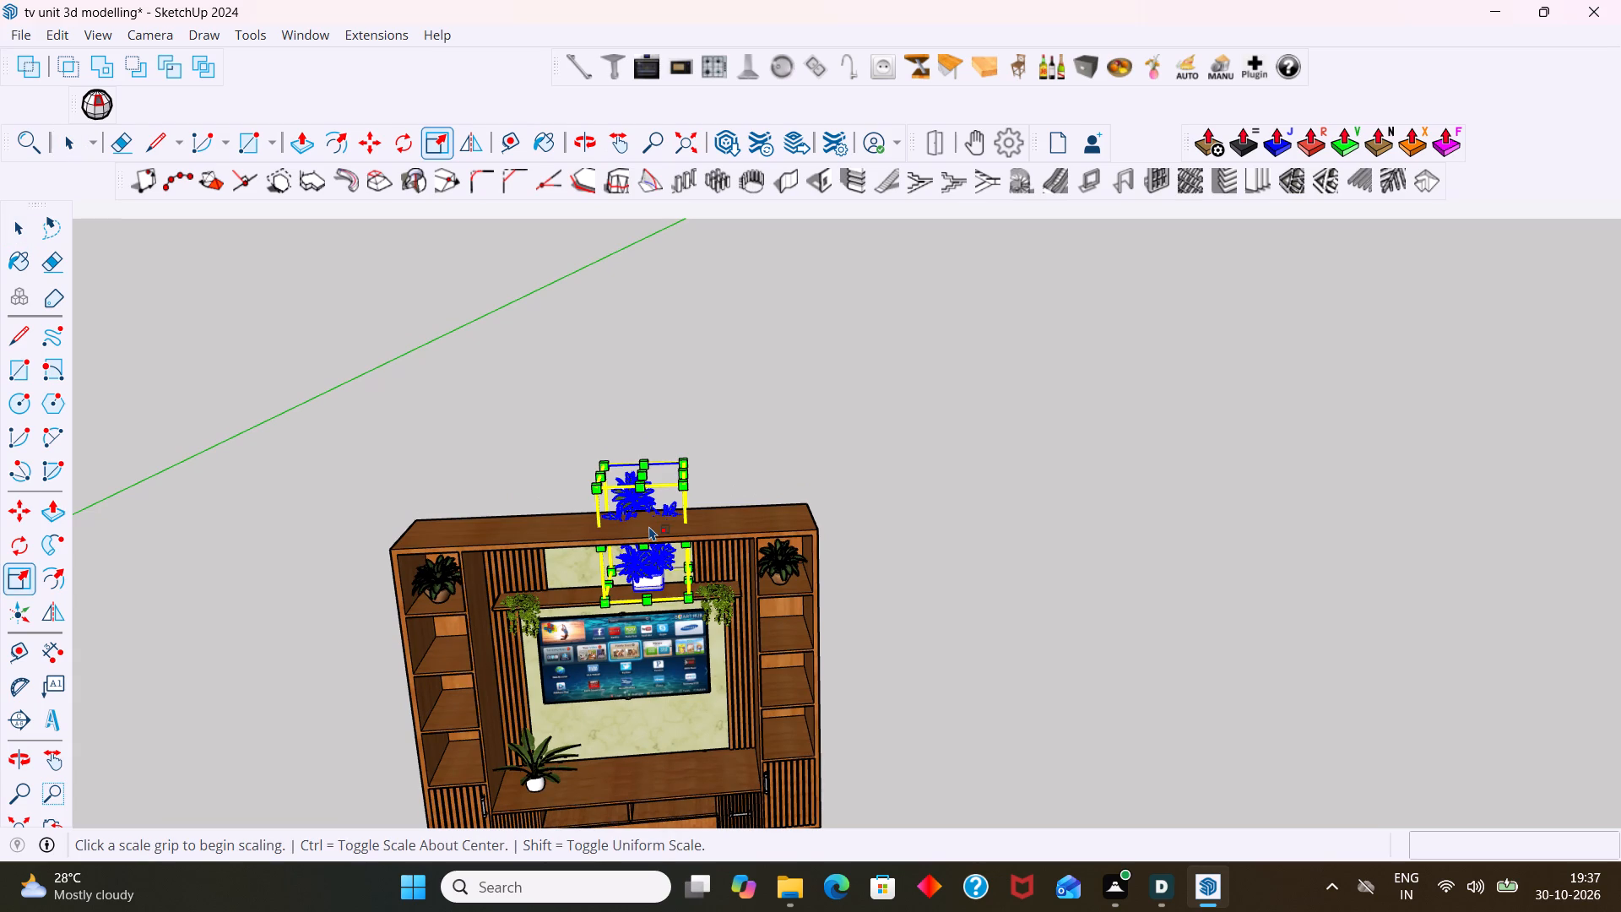
click(645, 477)
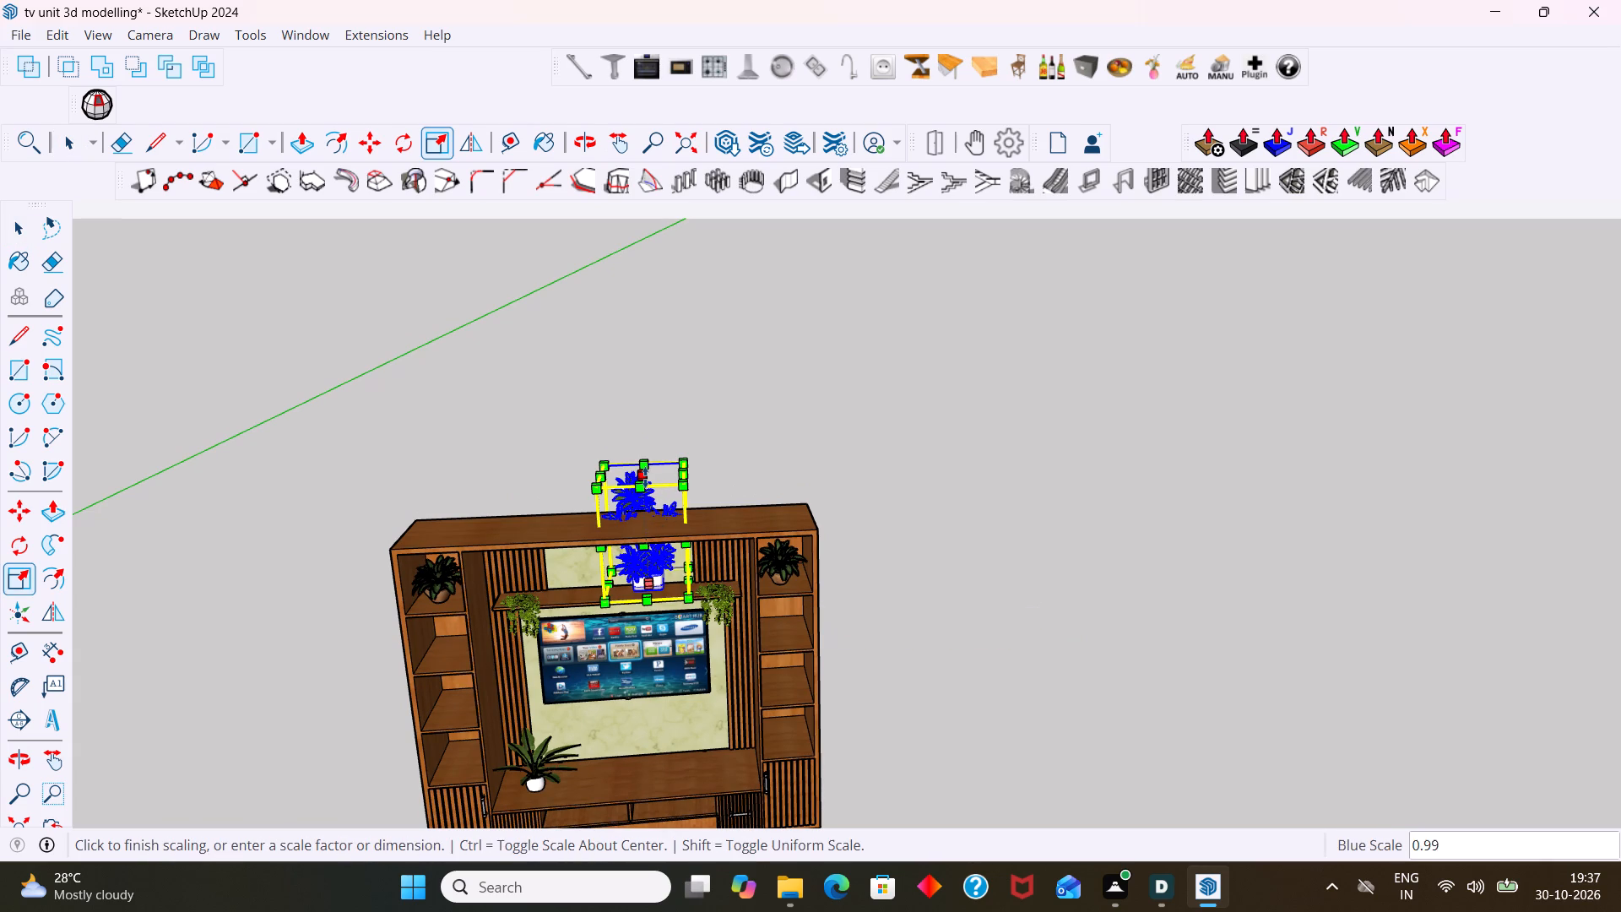
middle_drag(637, 529, 625, 385)
scroll(645, 486, up, 3)
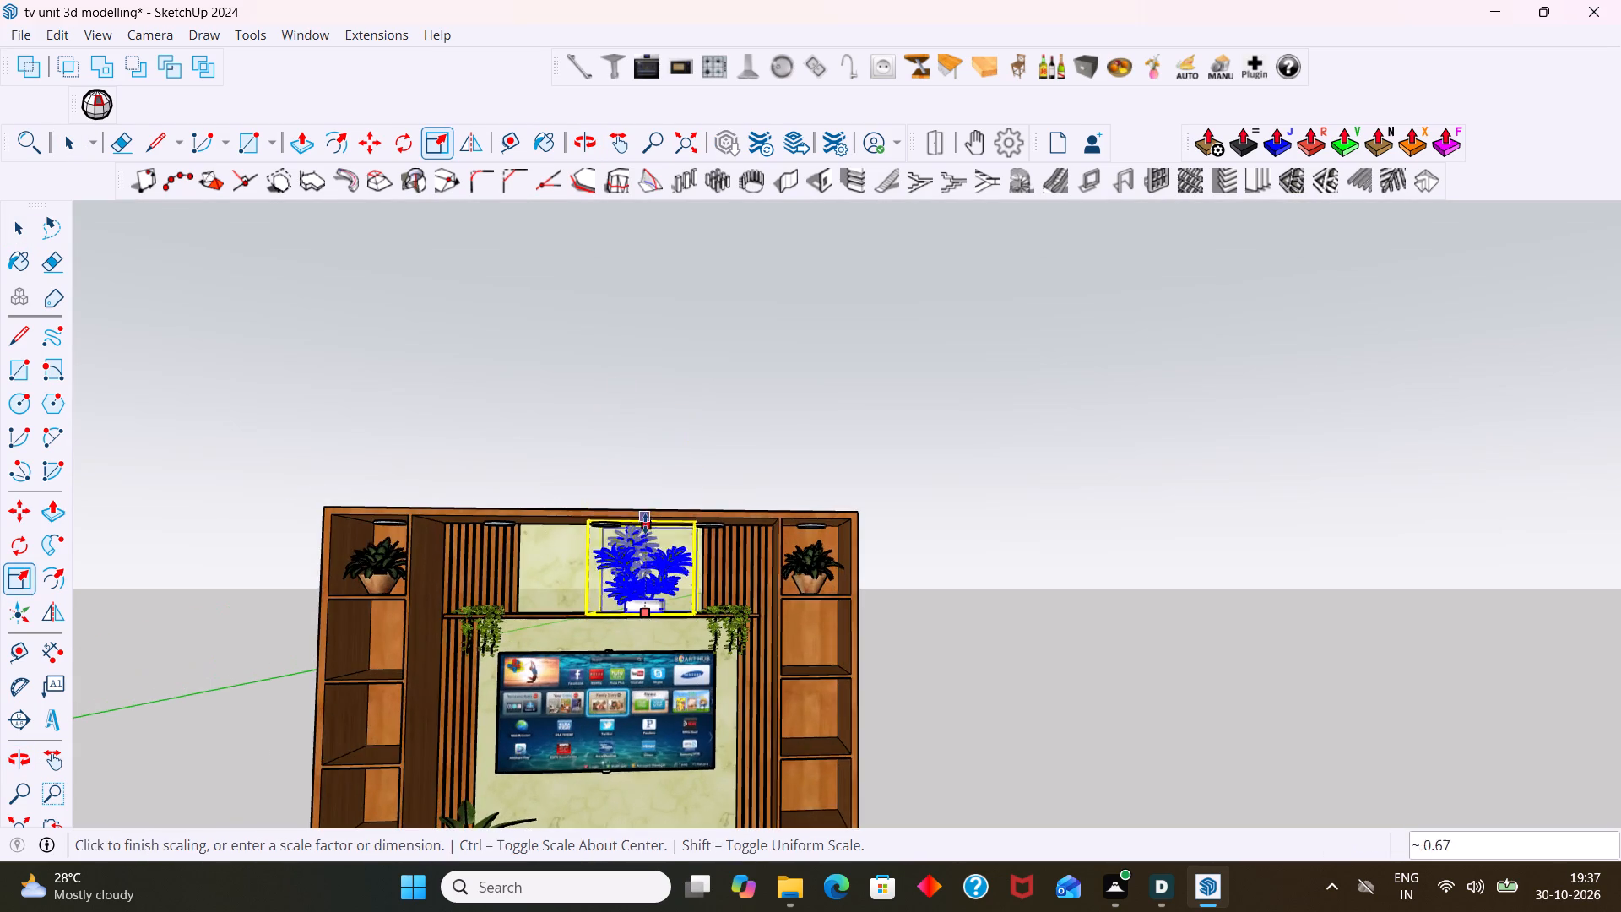
scroll(645, 524, up, 1)
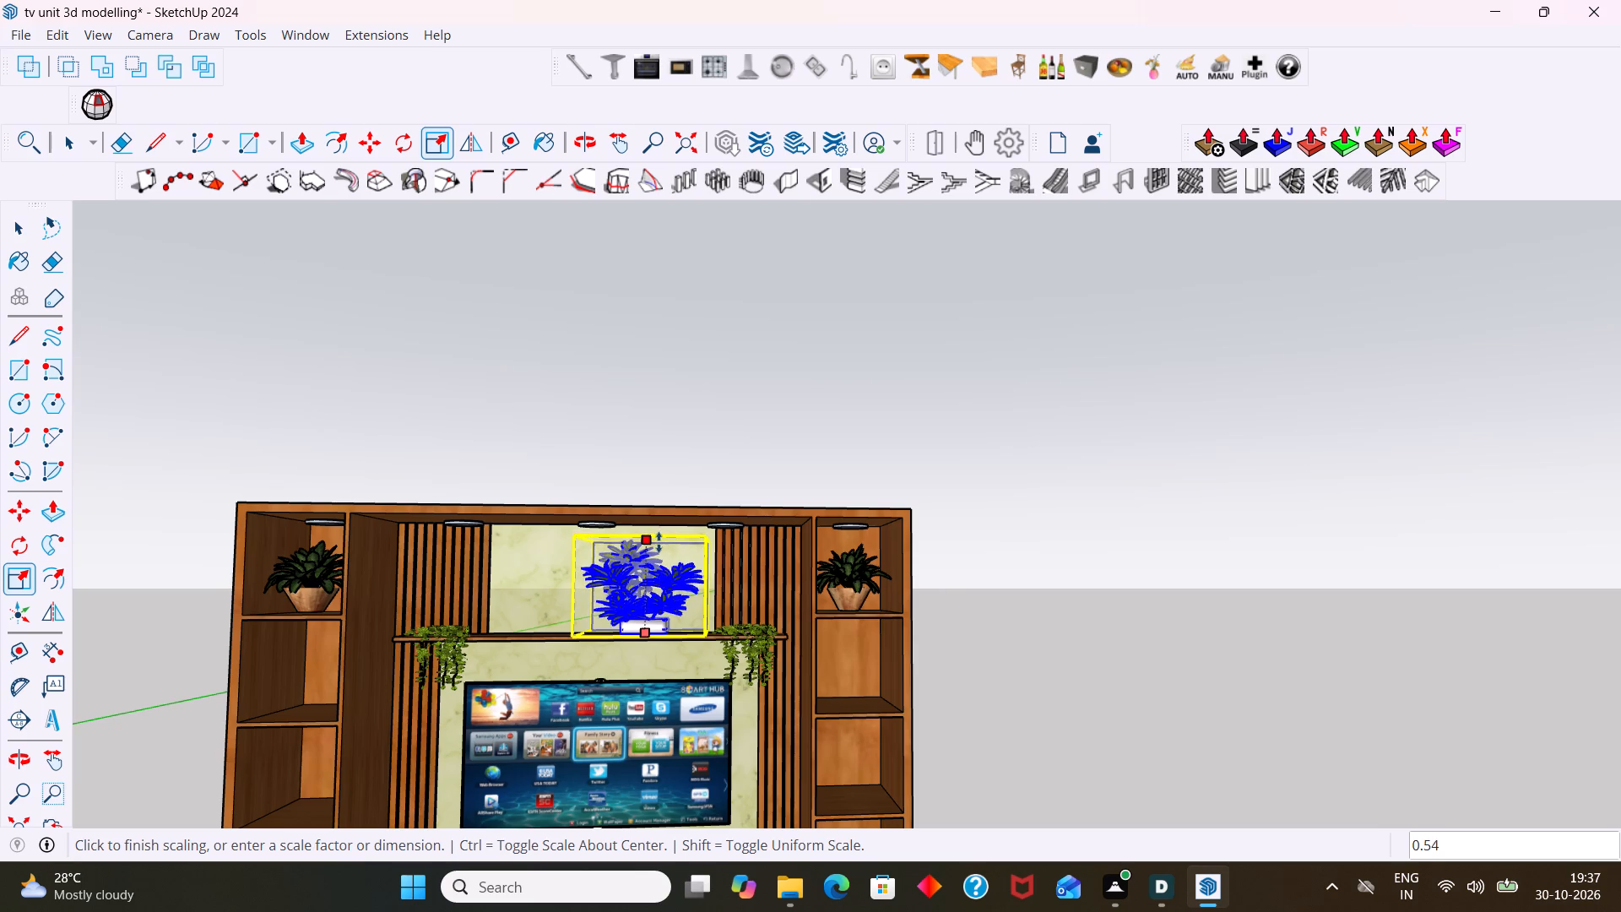
click(659, 549)
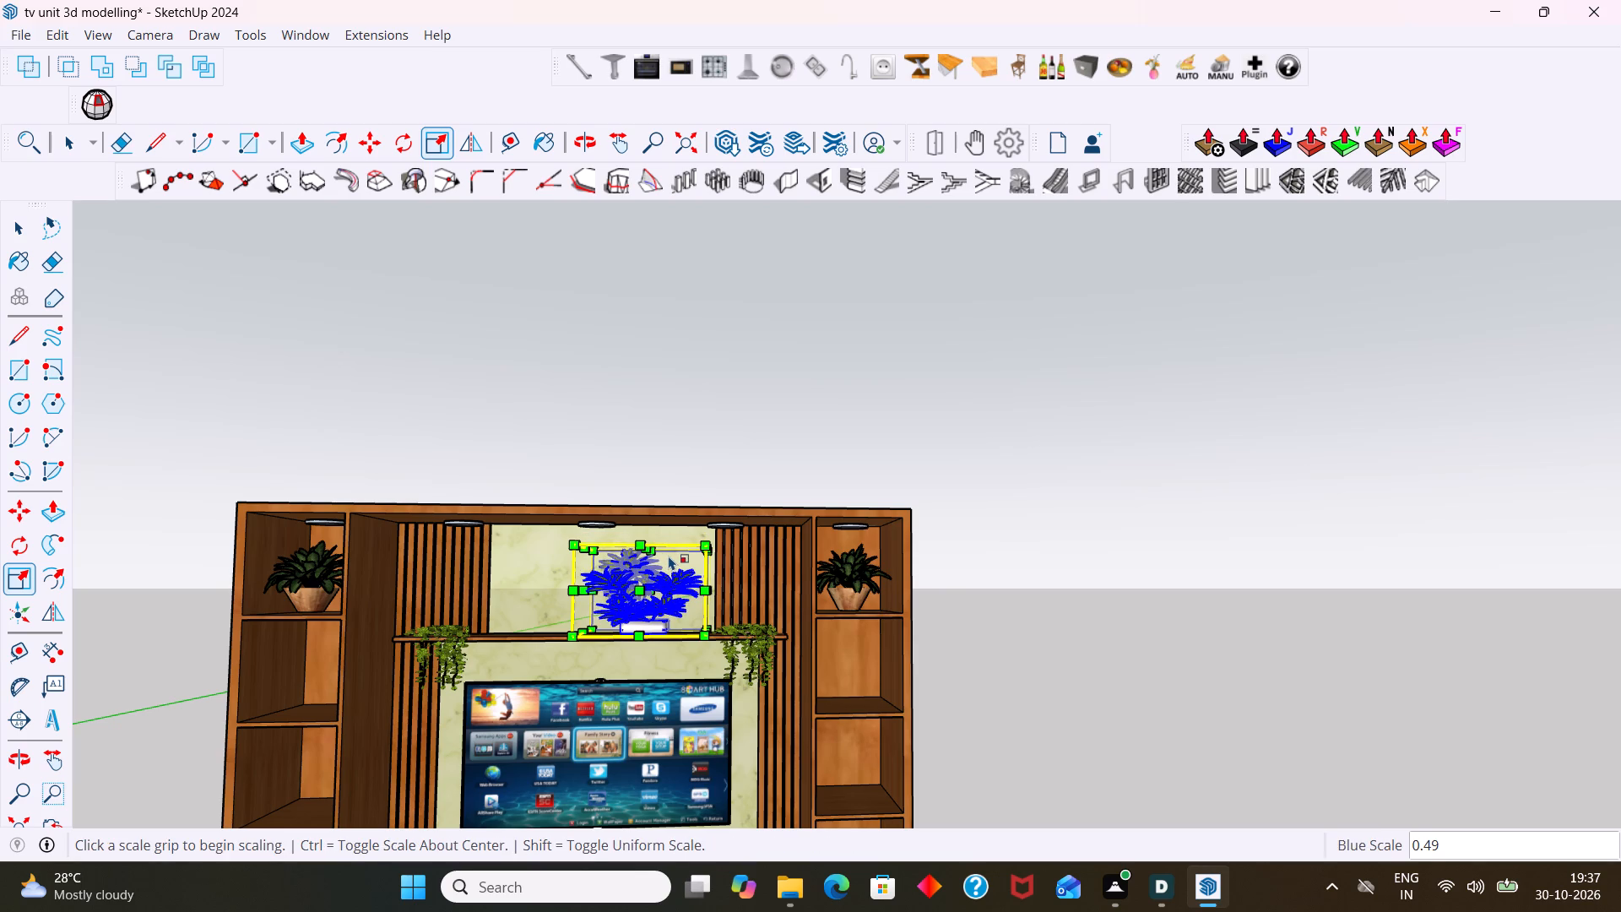
key(space)
Narrow the shelf plant along the red axis, and scale it to about 0.79 along the green axis.
middle_drag(674, 569, 915, 590)
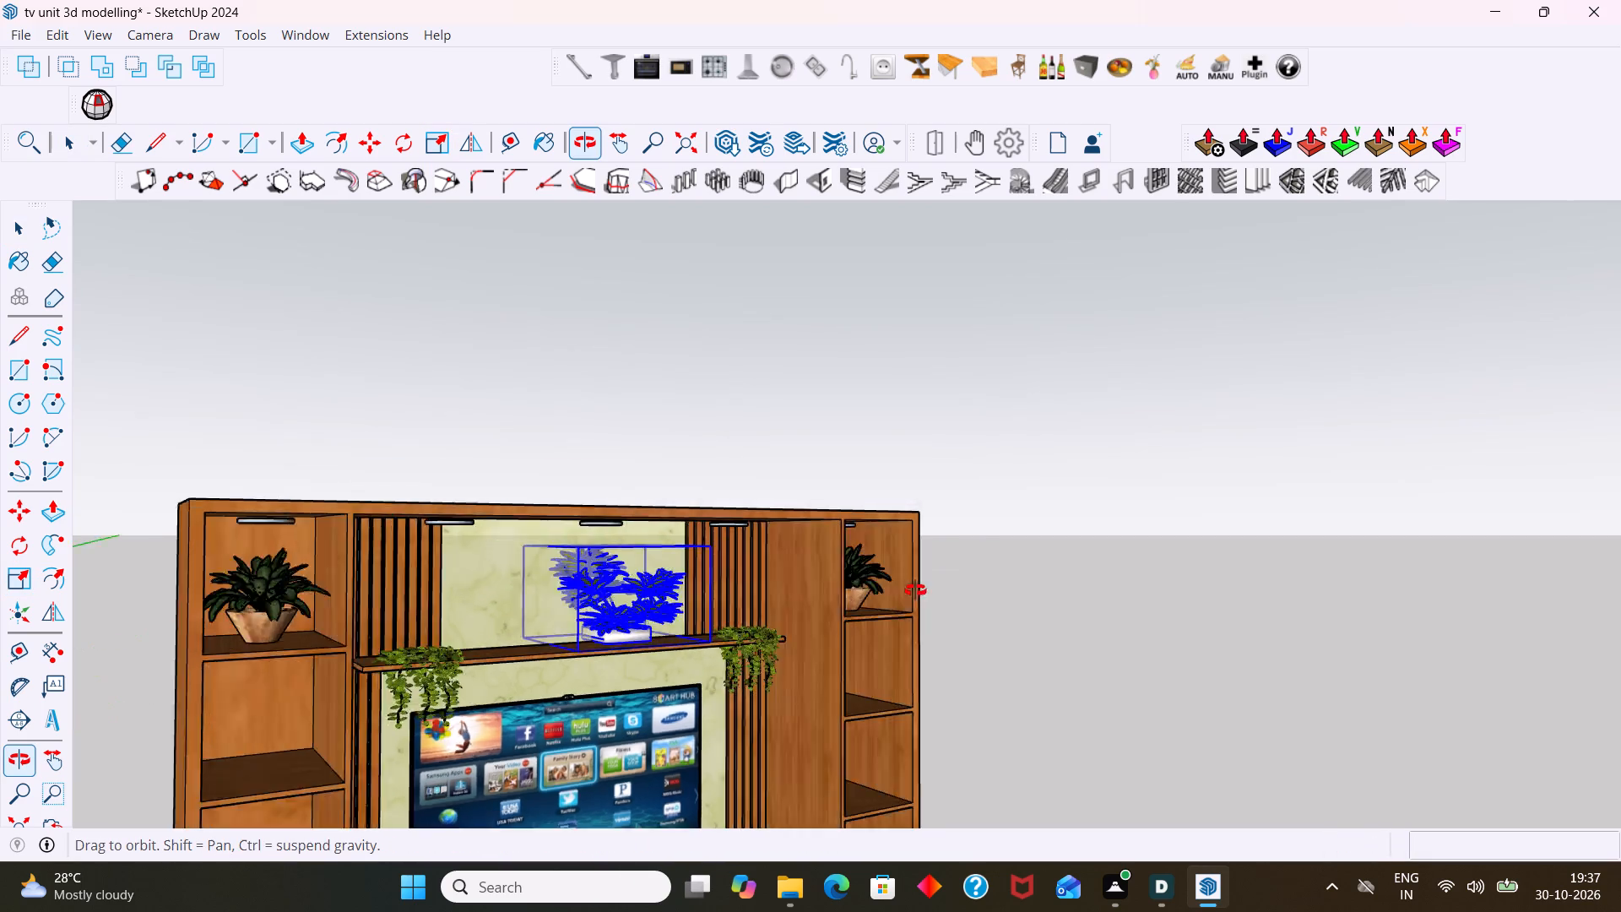
middle_drag(915, 590, 1013, 630)
scroll(527, 706, up, 7)
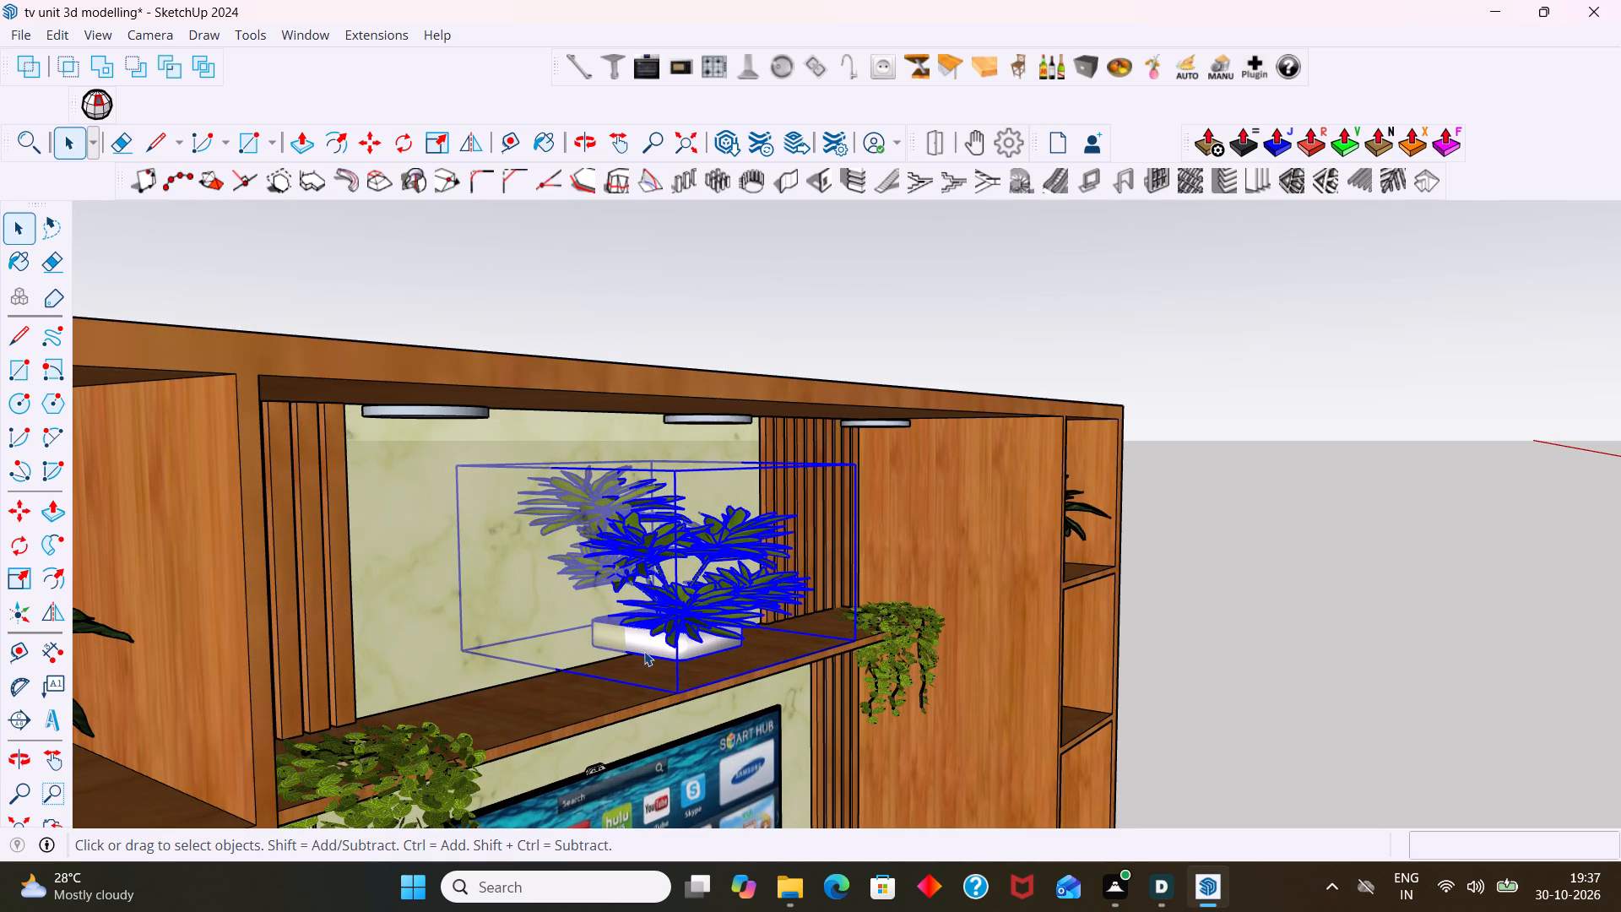
key(s)
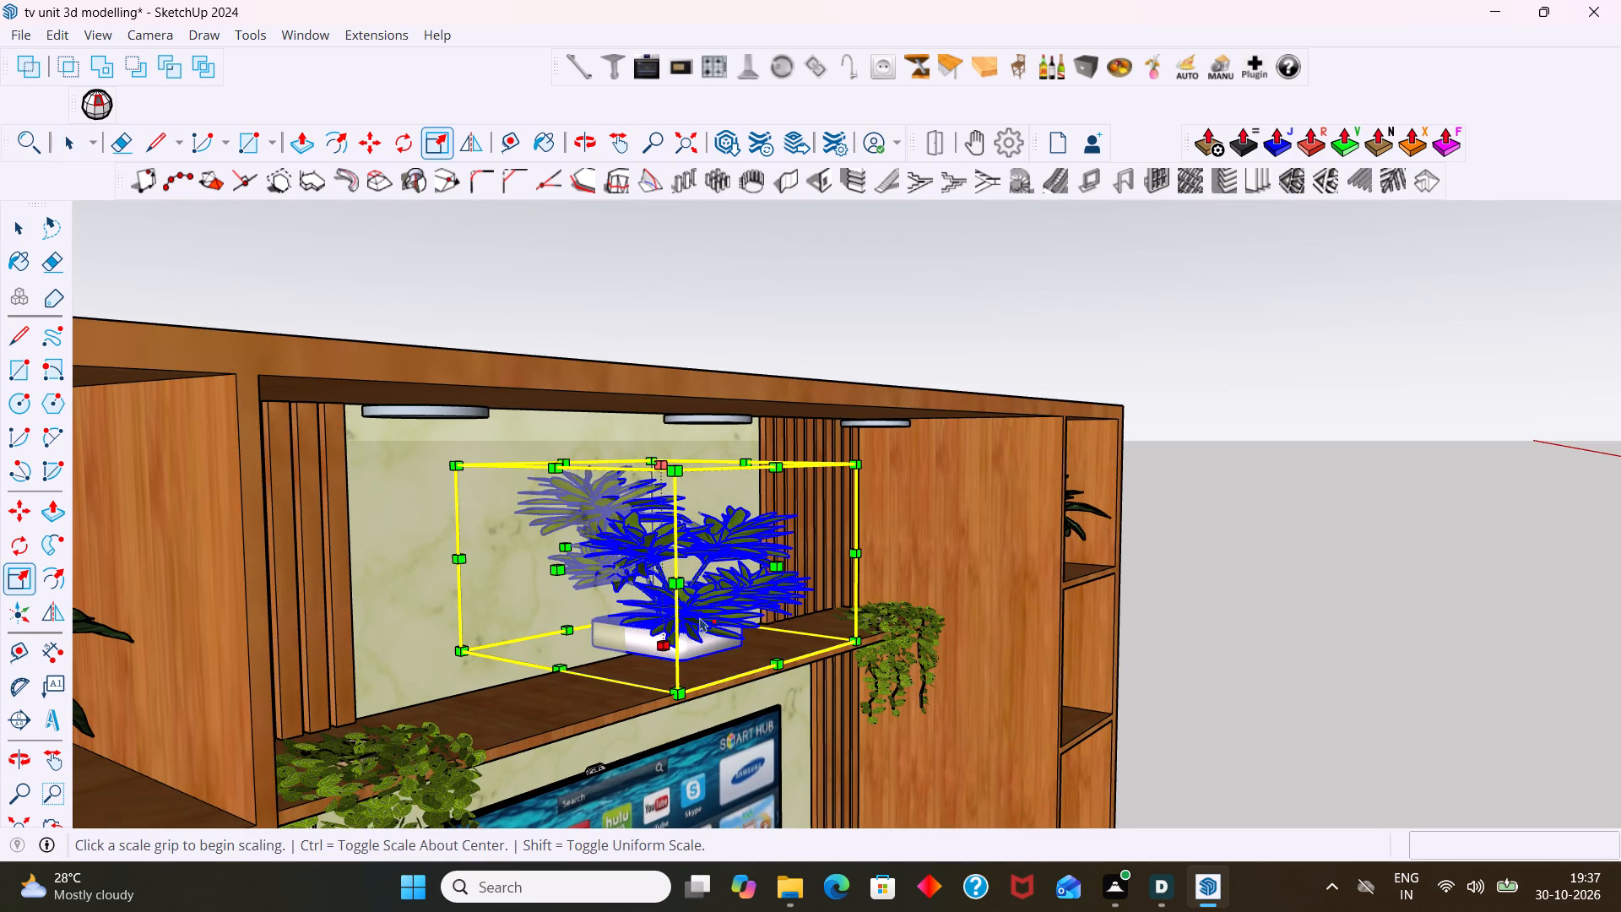
click(551, 576)
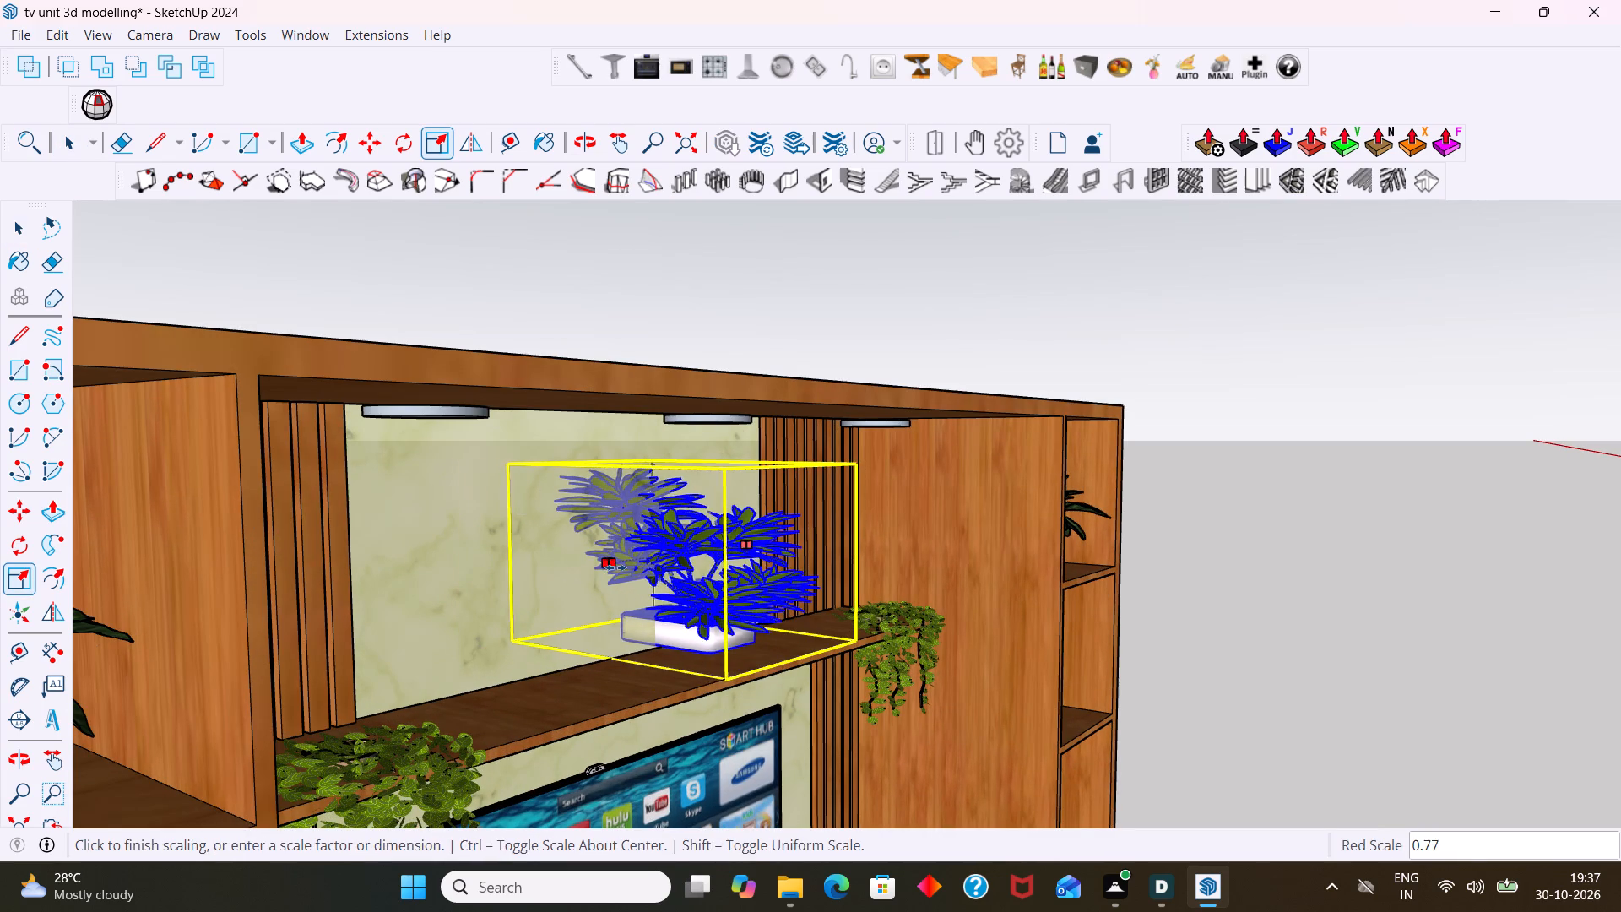
click(629, 567)
scroll(816, 601, down, 1)
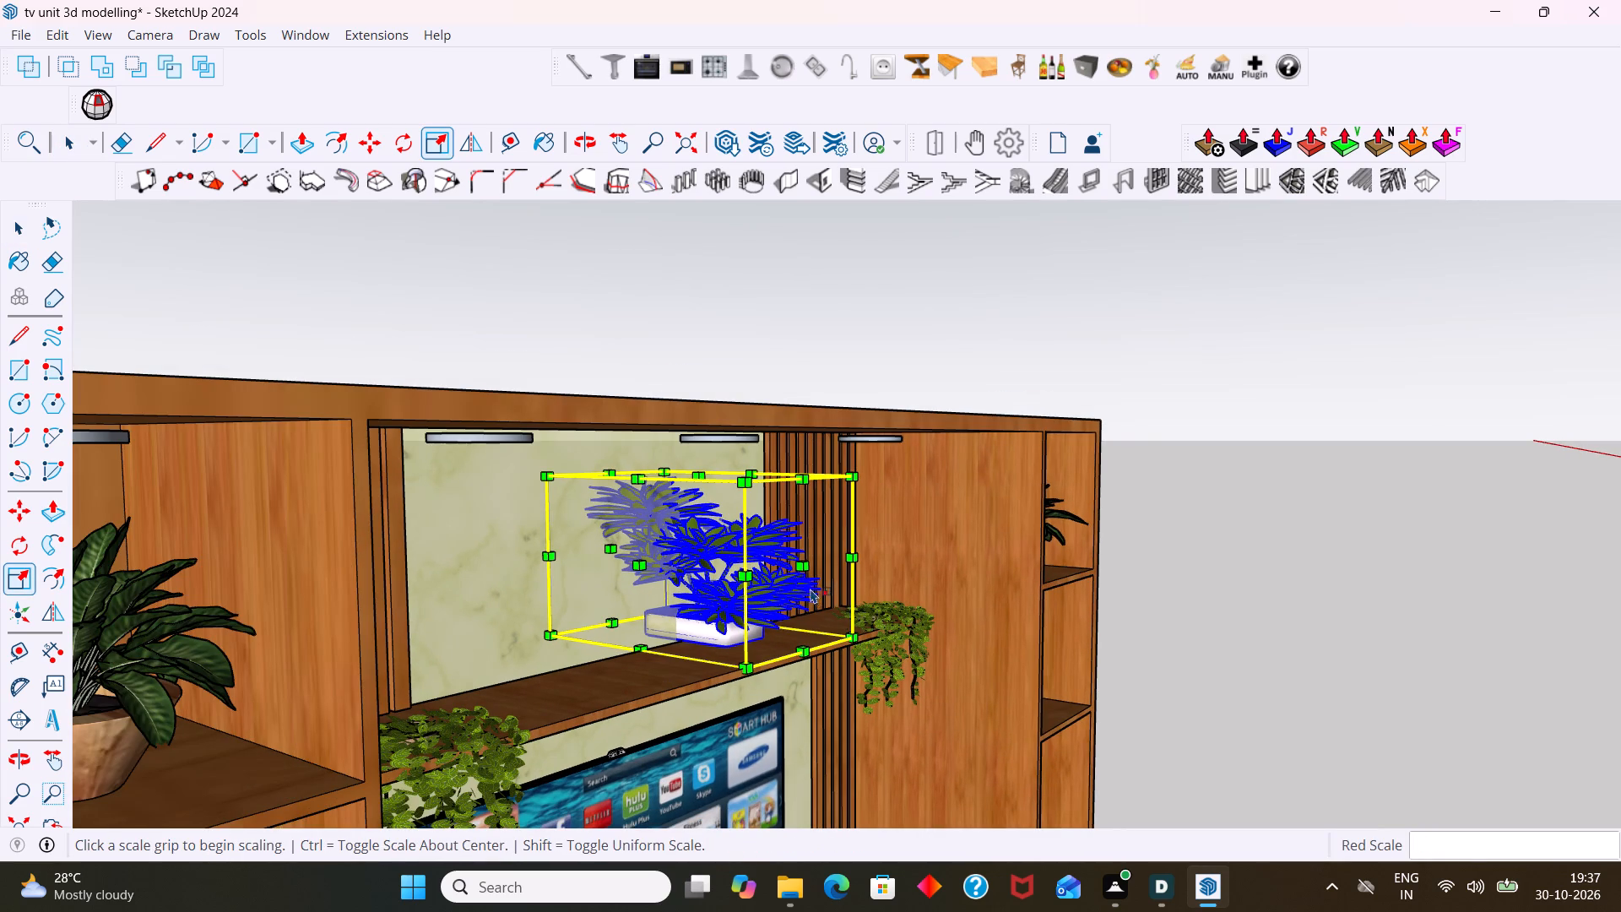
click(807, 572)
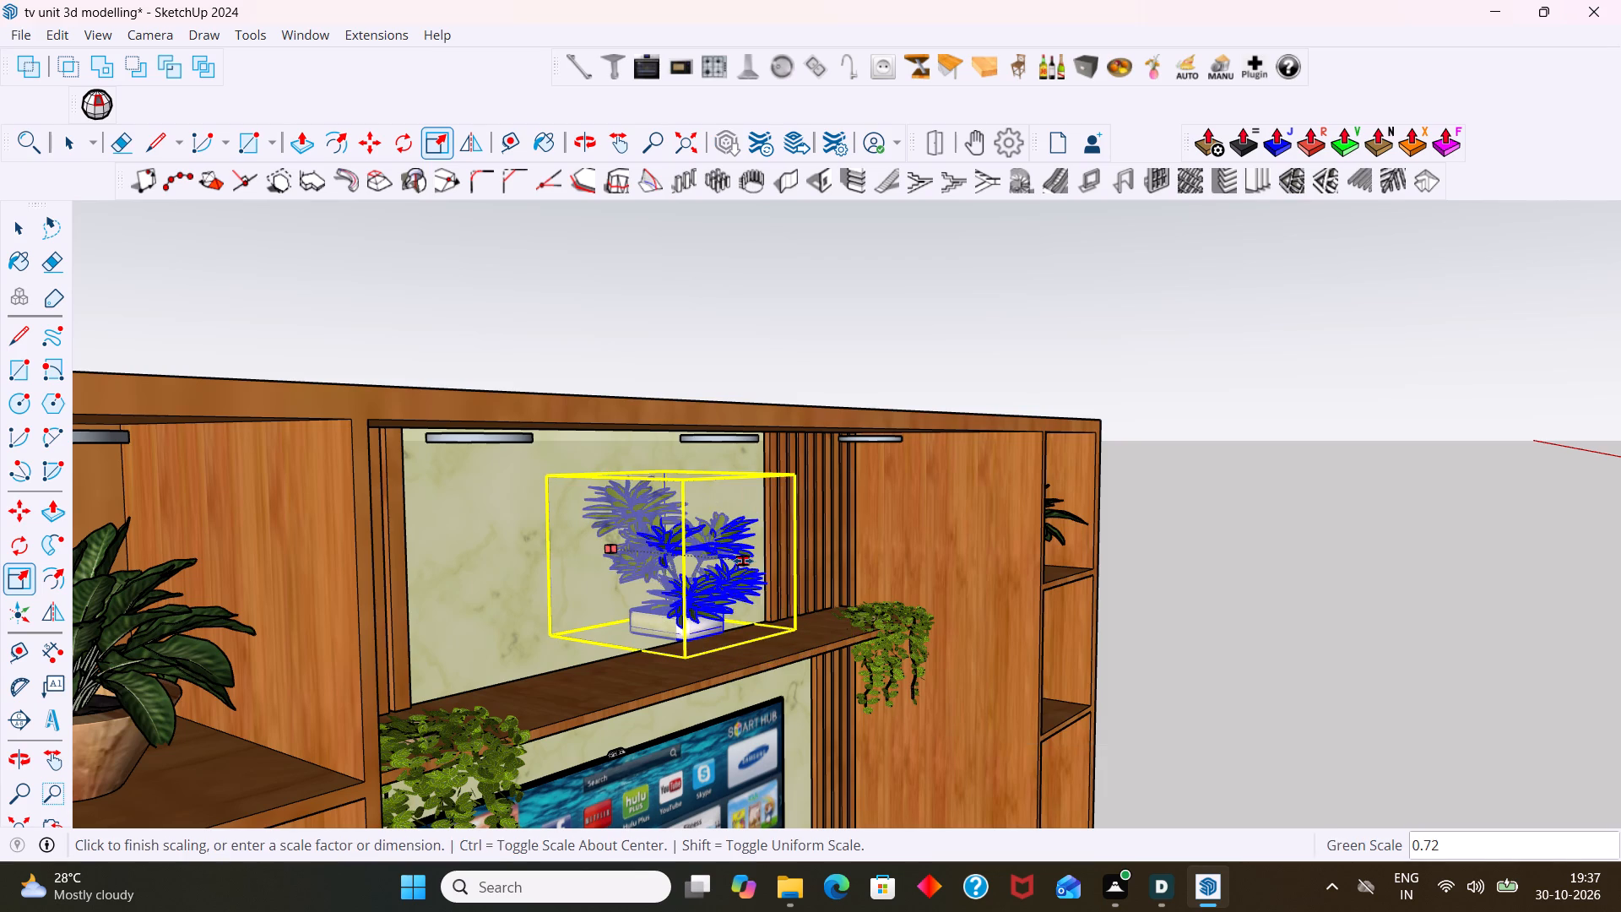
click(752, 580)
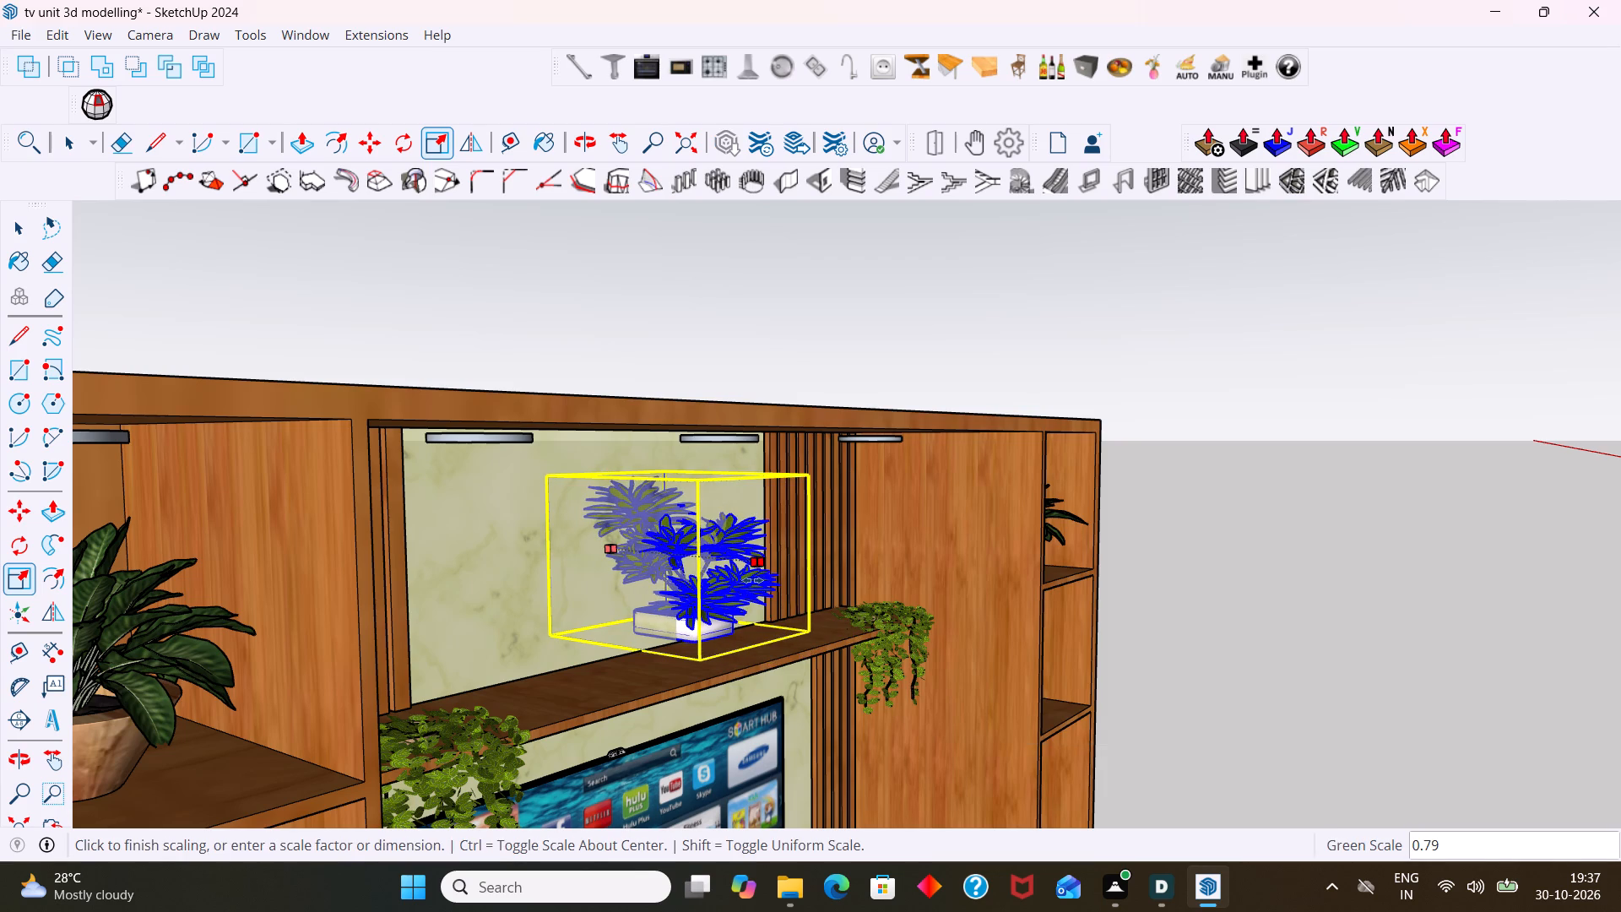
Scale the shelf plant along the red axis to about 0.83.
scroll(751, 582, down, 3)
middle_drag(778, 580, 506, 598)
scroll(903, 624, up, 1)
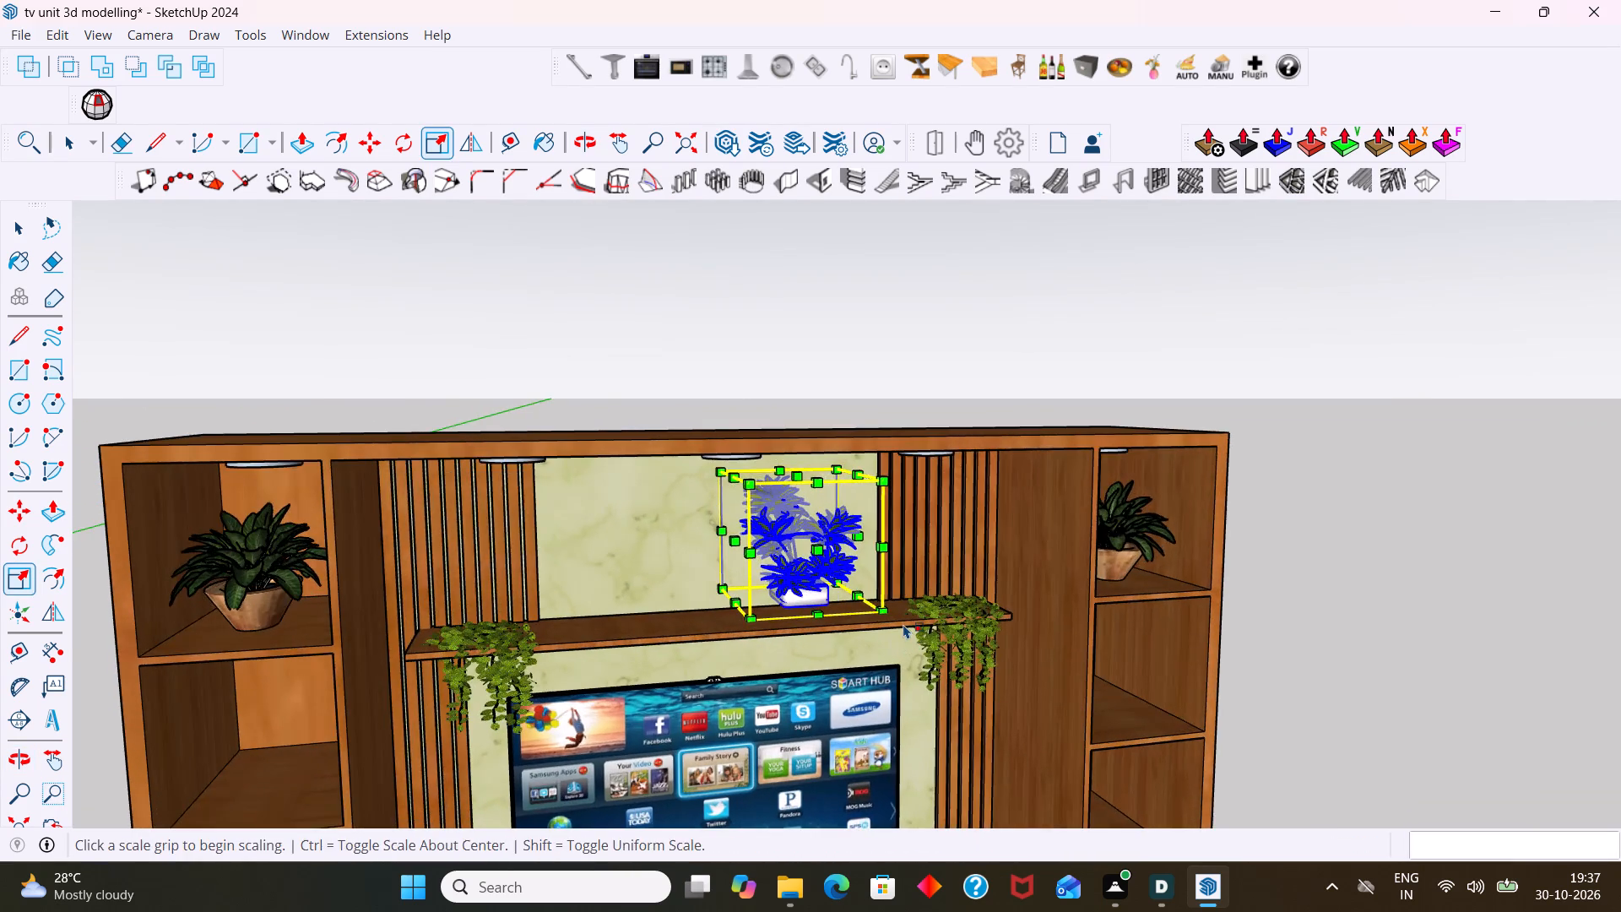
middle_drag(903, 624, 687, 621)
scroll(886, 552, up, 5)
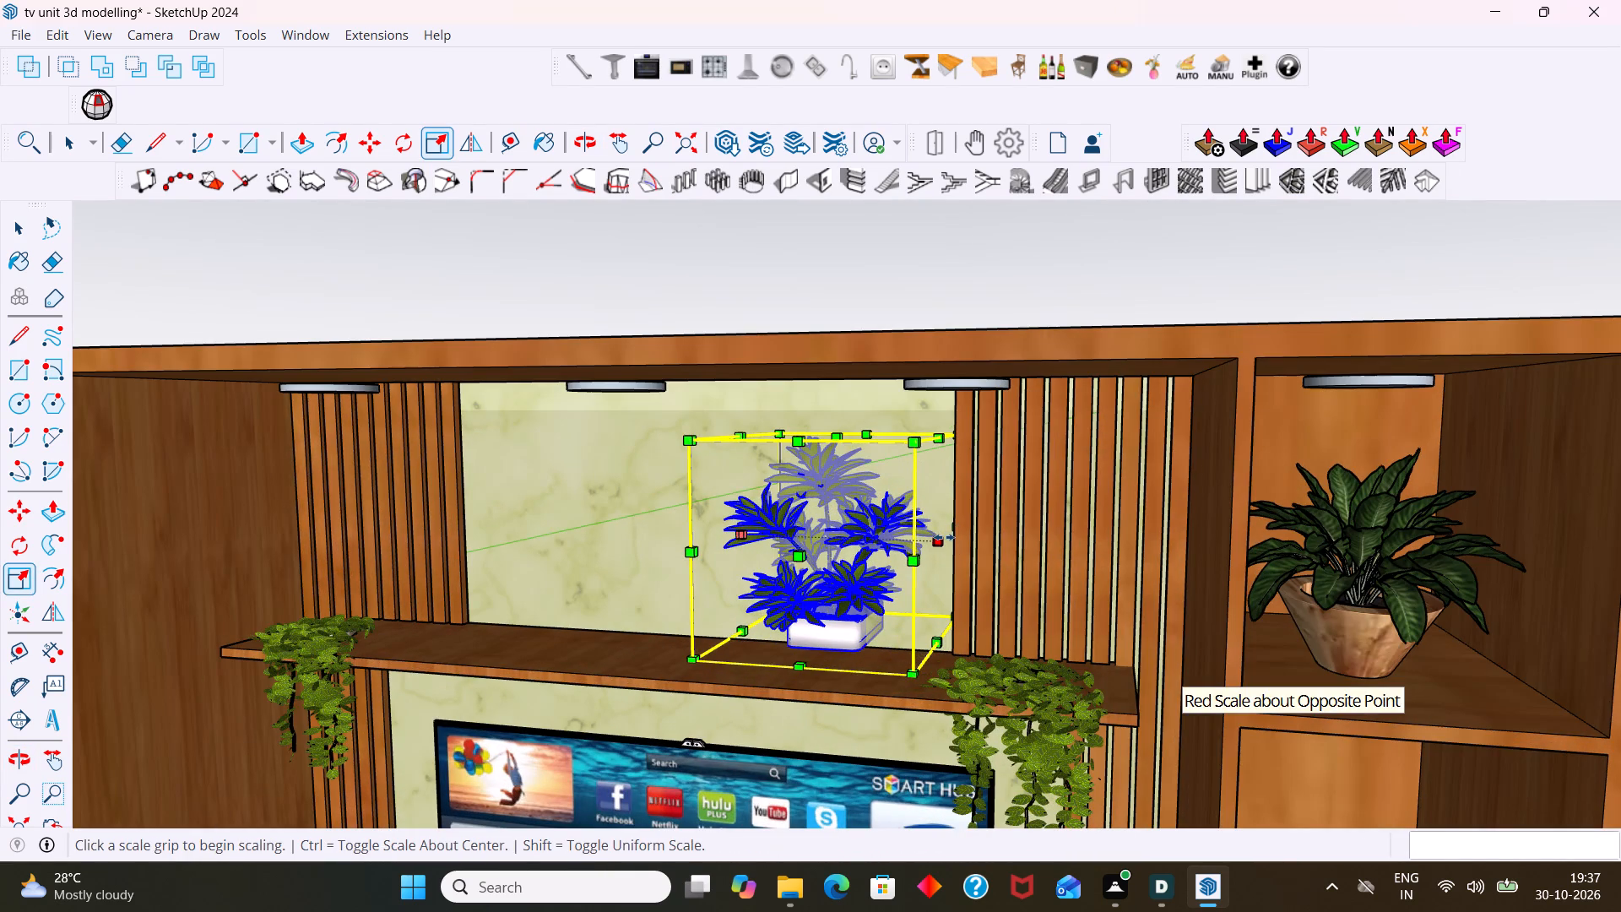
click(944, 537)
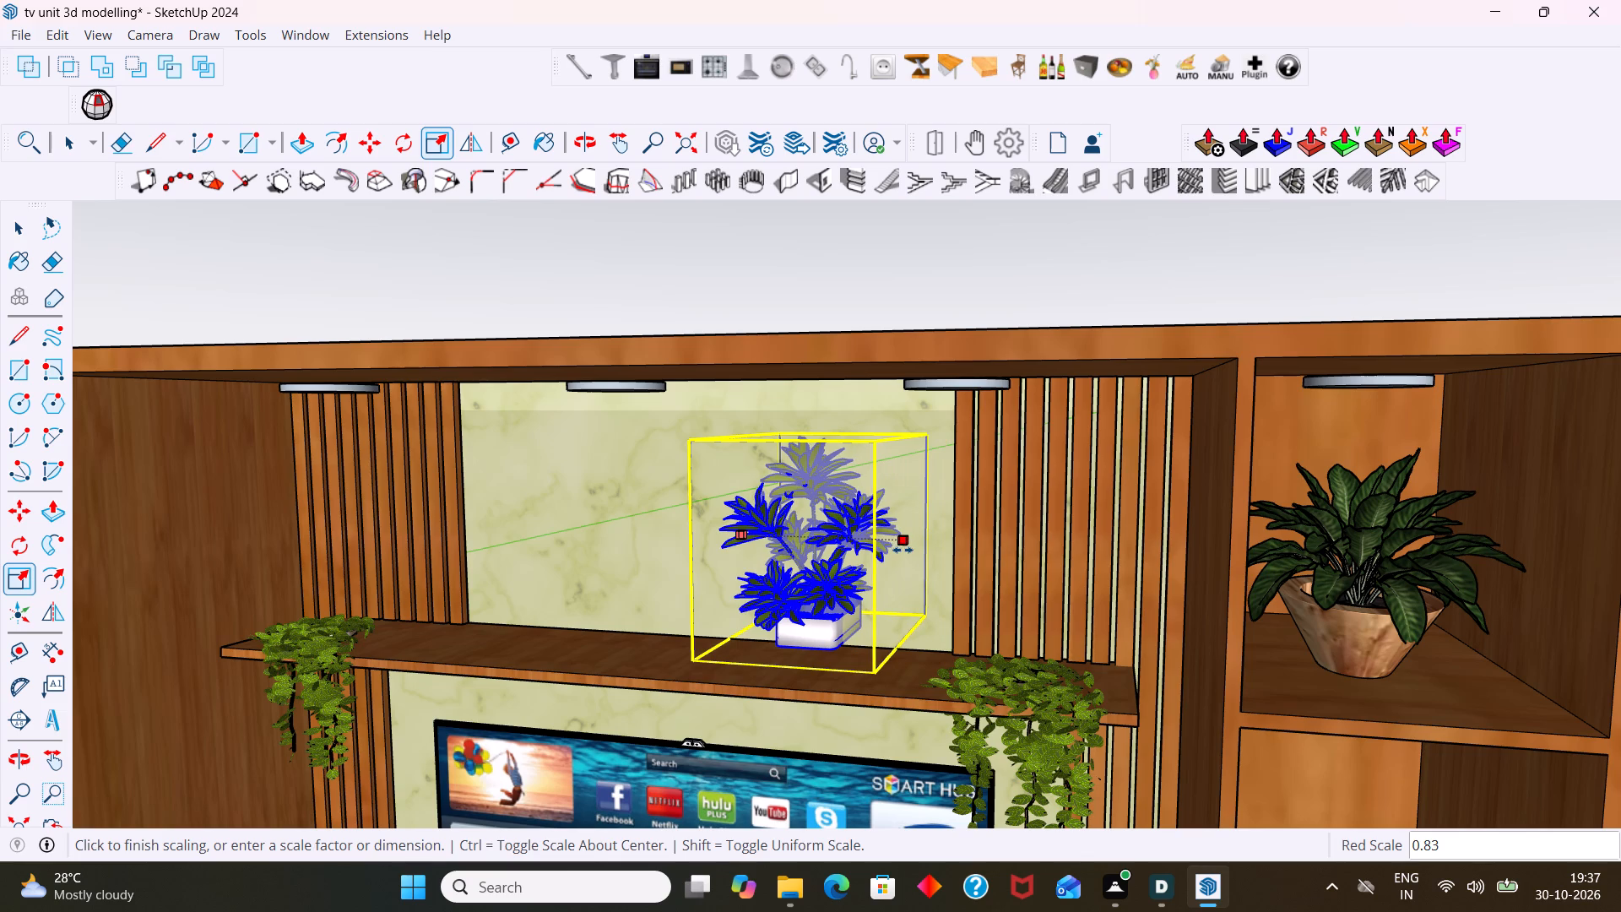
click(903, 550)
Scale the shelf plant's depth along the green axis to about 0.39 and deselect it.
scroll(904, 551, down, 4)
middle_drag(895, 615, 1362, 604)
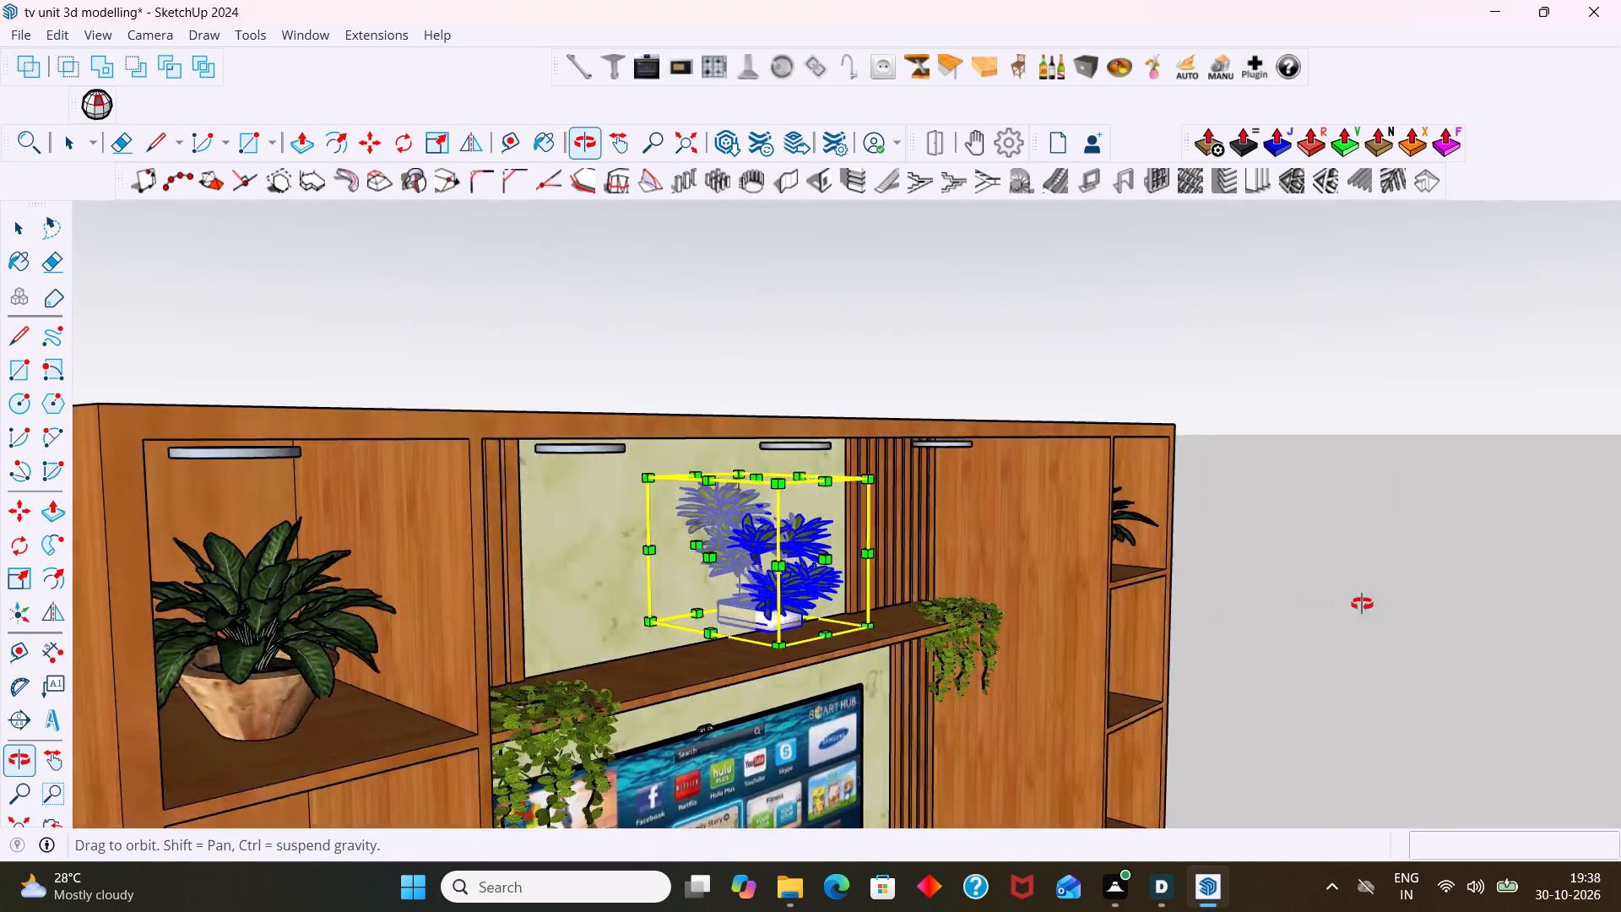
middle_drag(1362, 604, 1288, 598)
scroll(816, 549, up, 5)
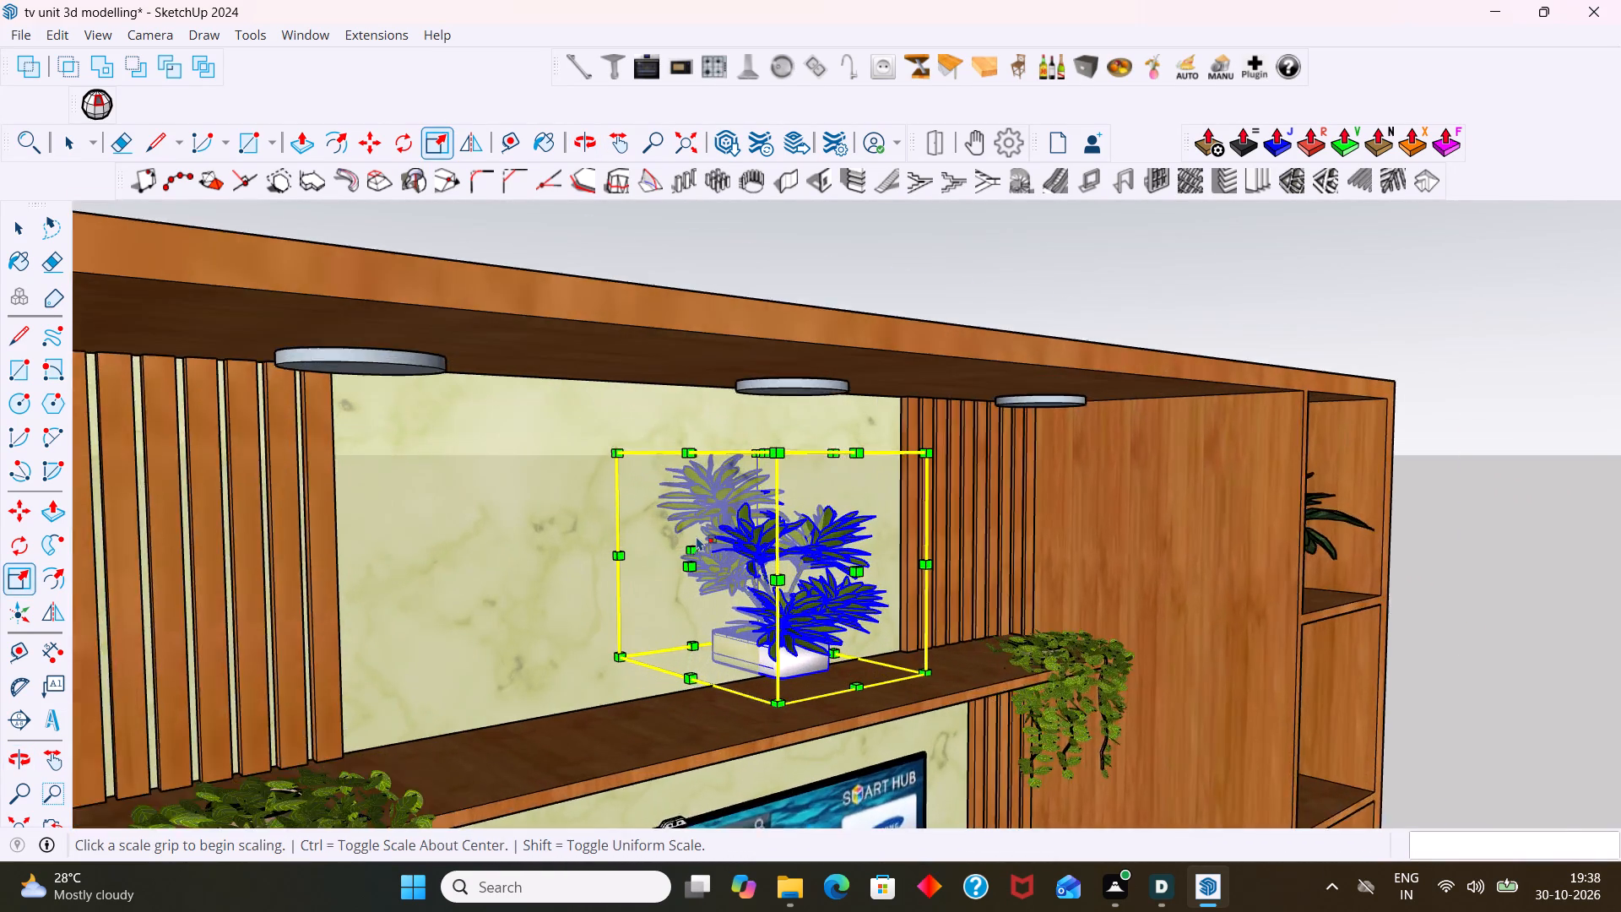
scroll(697, 536, up, 2)
click(690, 553)
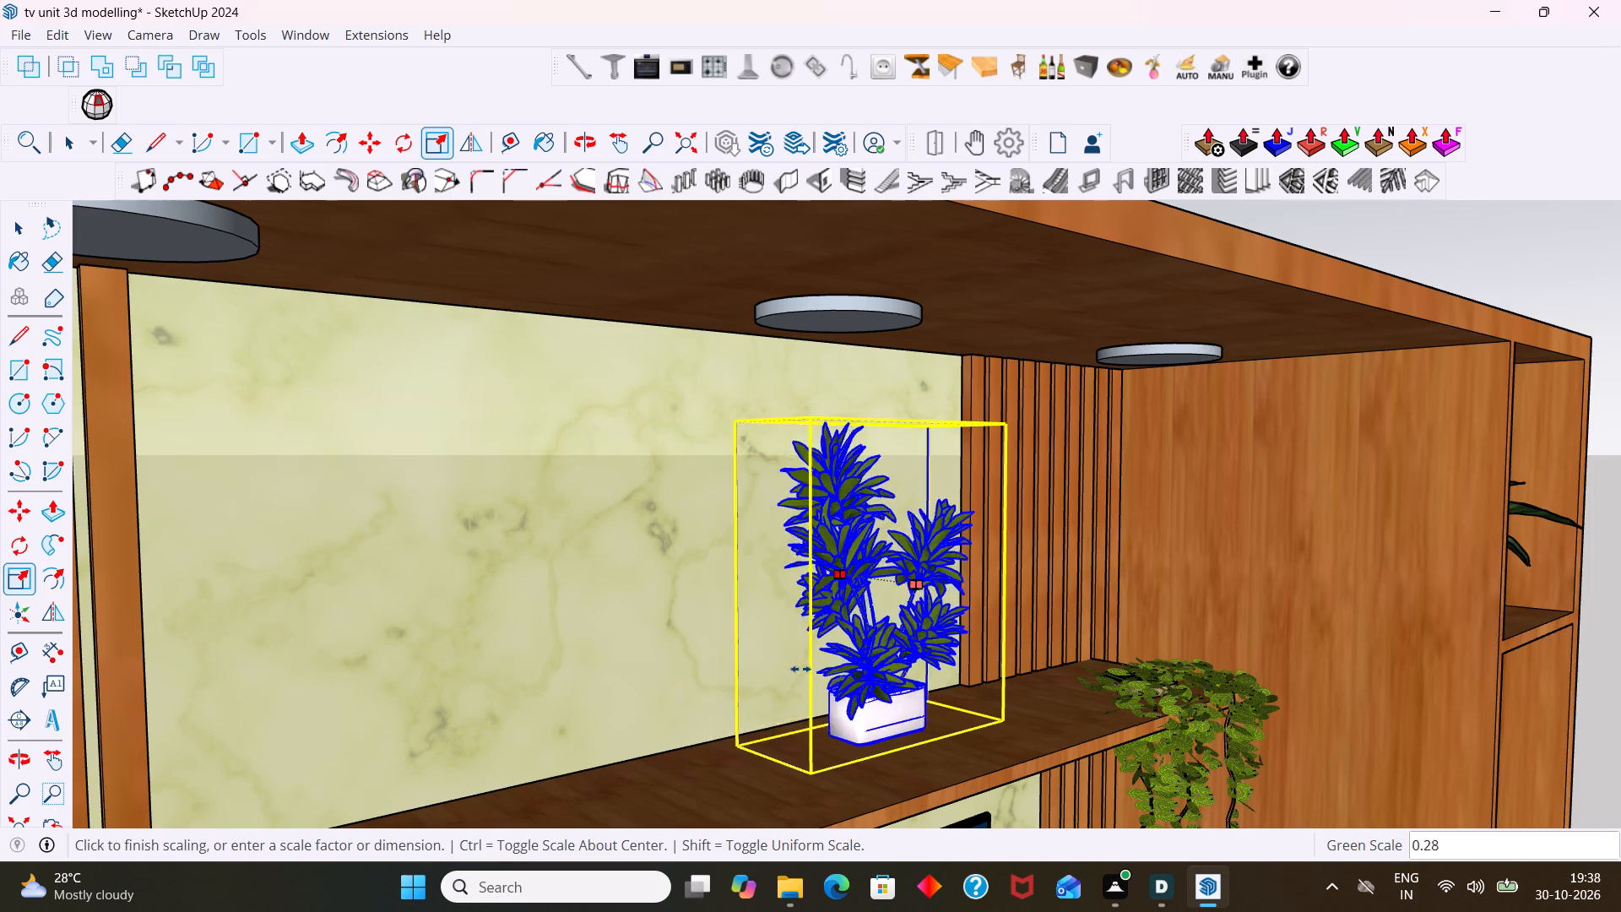
click(798, 666)
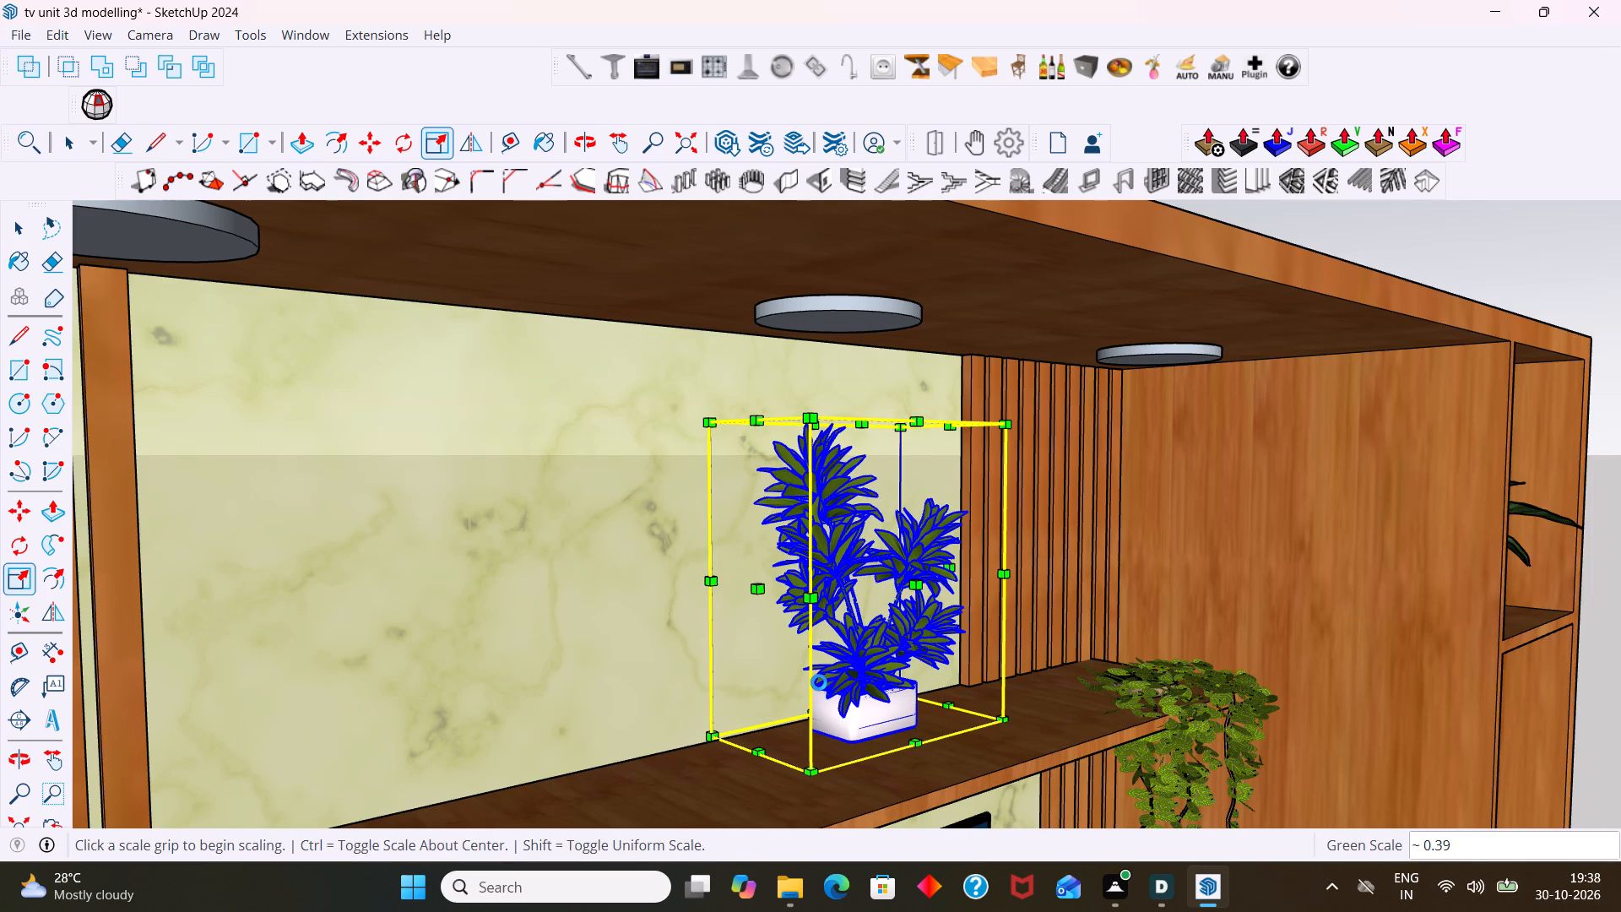
key(space)
scroll(889, 678, down, 2)
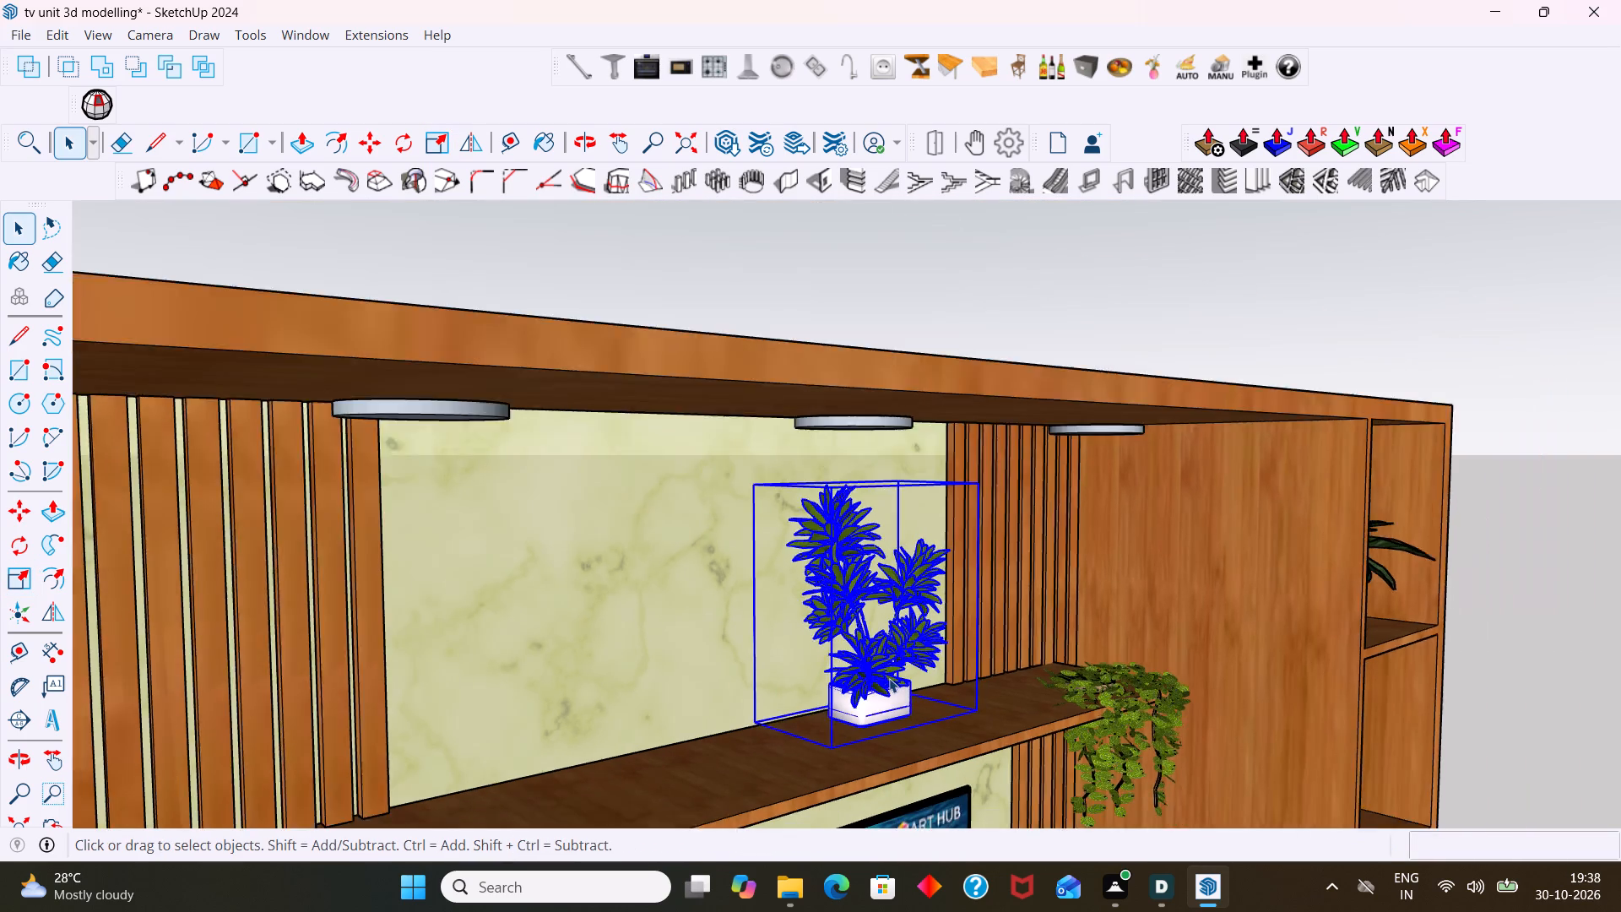
scroll(889, 678, down, 5)
click(1060, 443)
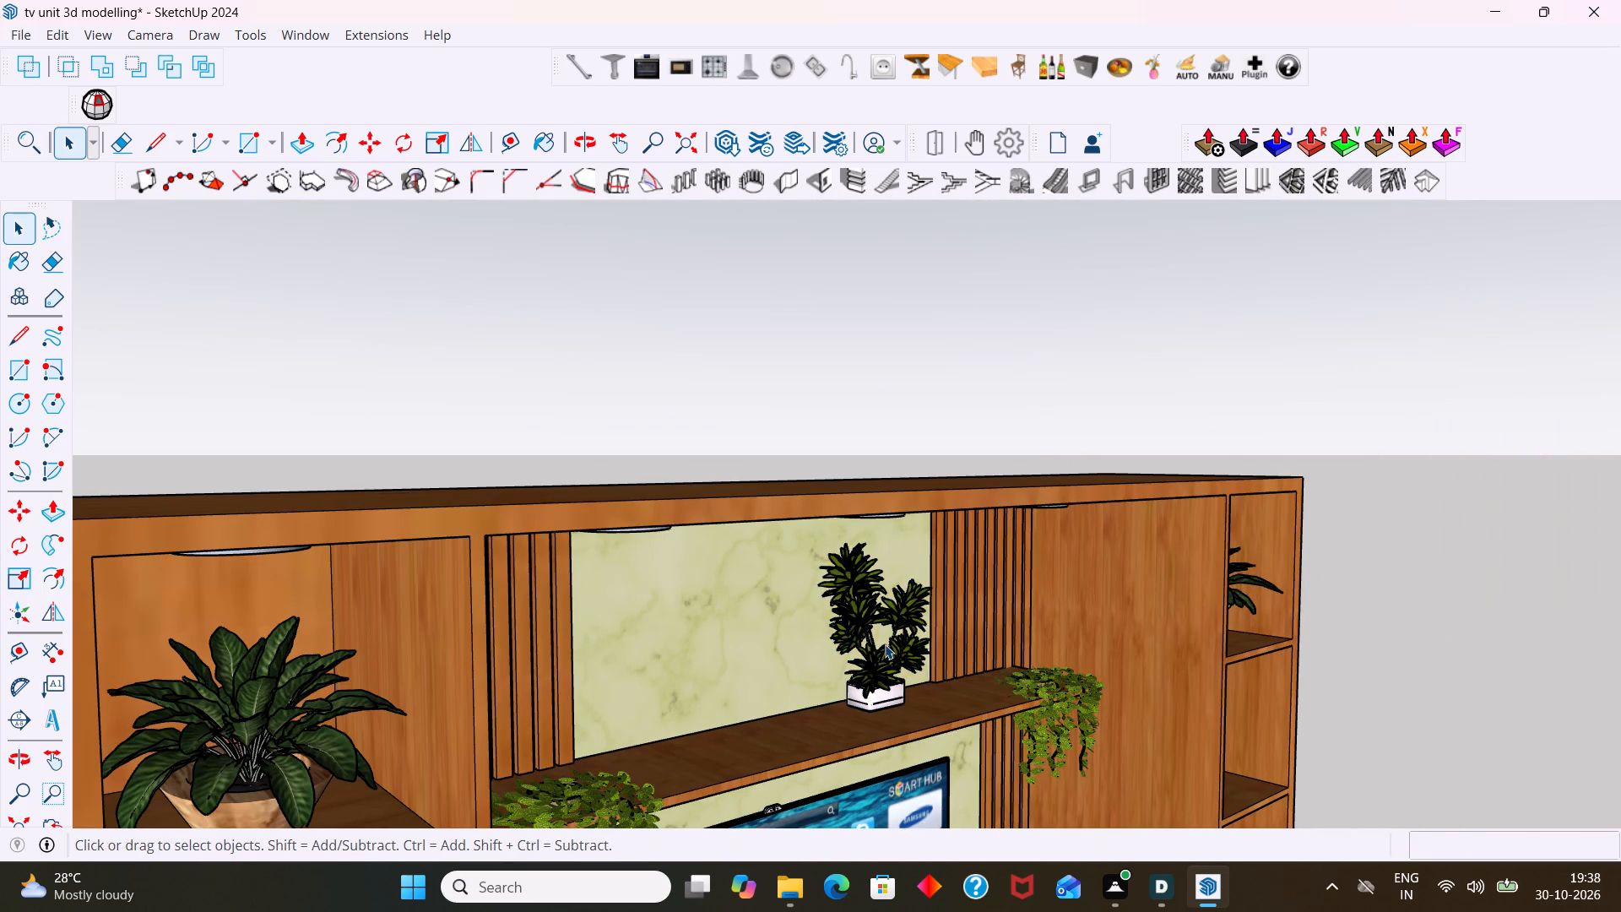
Move the plant about 146 mm by its lower bounding-box corner onto the shelf's front edge and deselect it.
click(883, 644)
key(m)
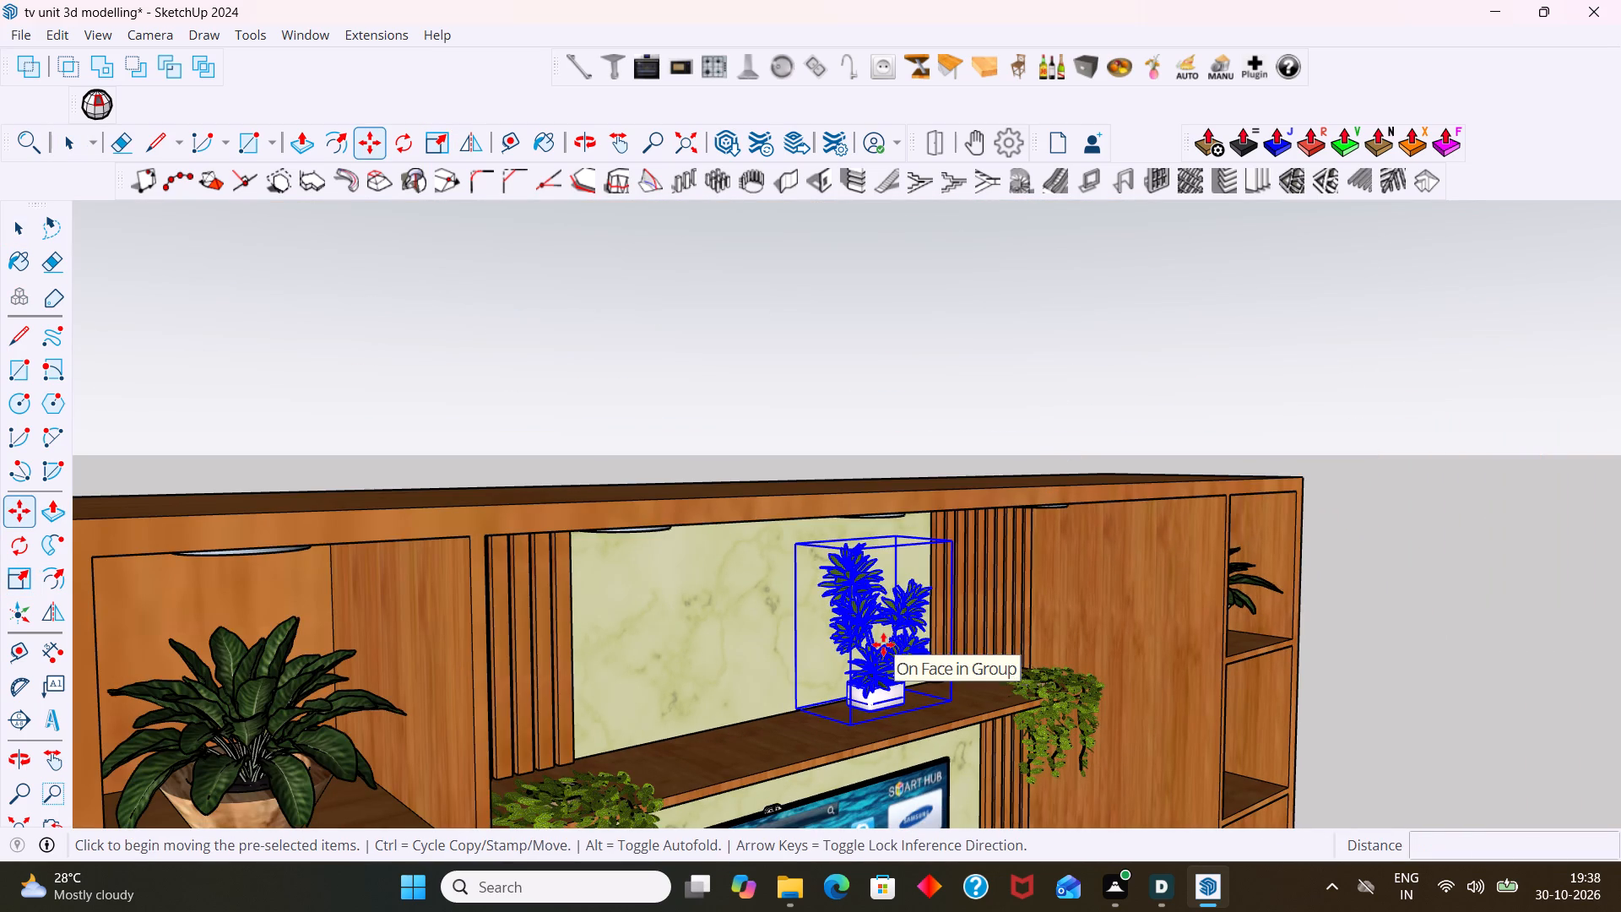
click(848, 719)
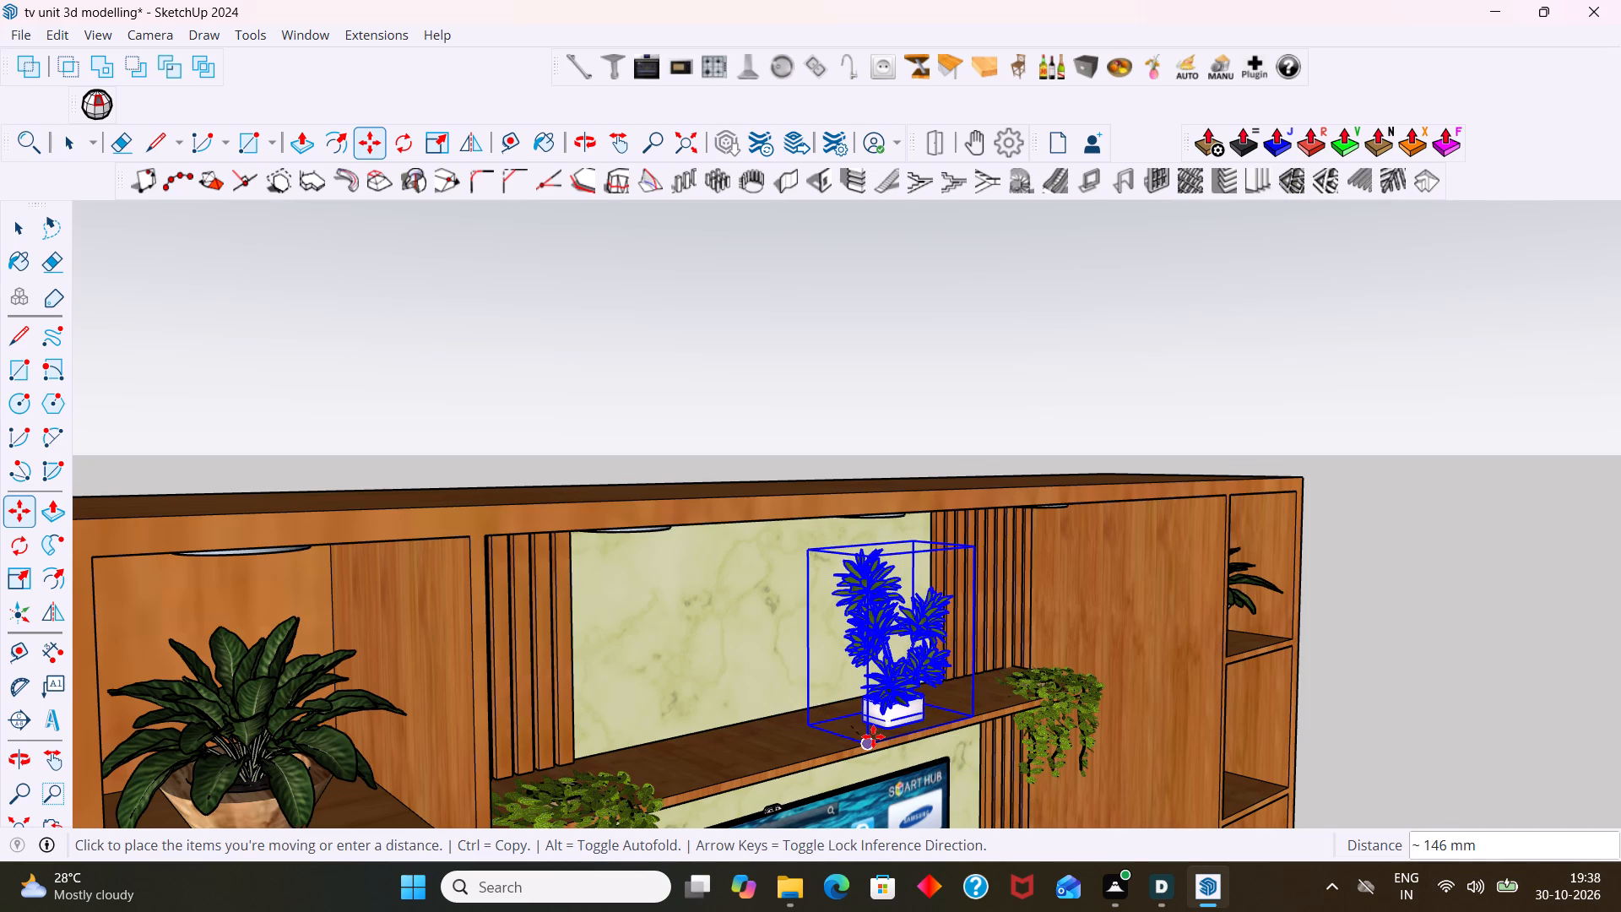
click(873, 736)
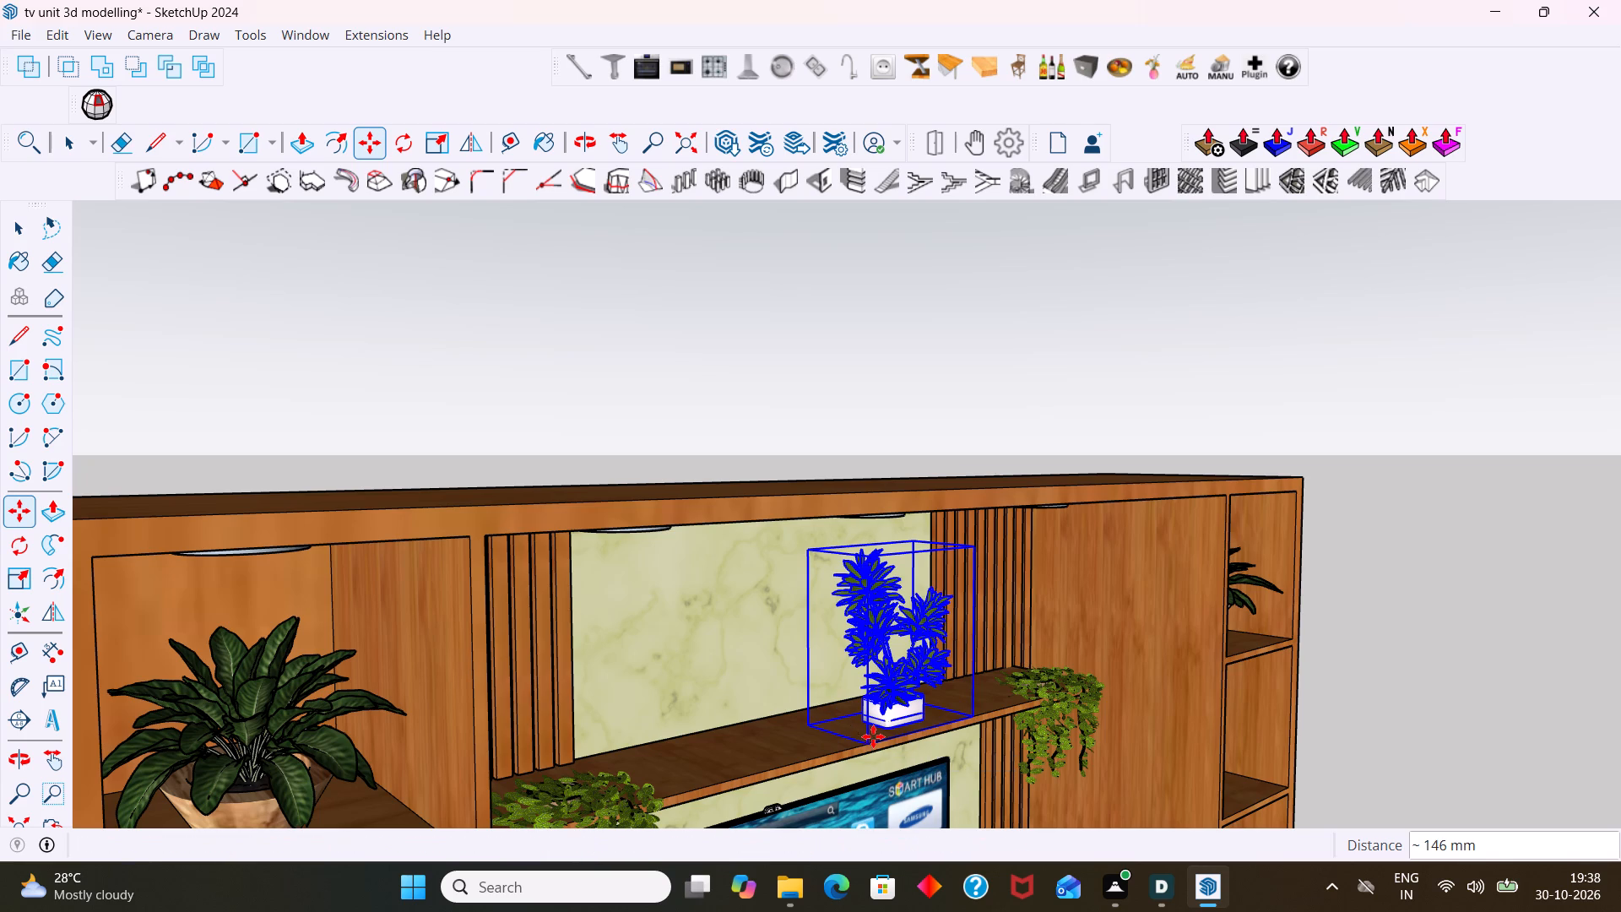
key(space)
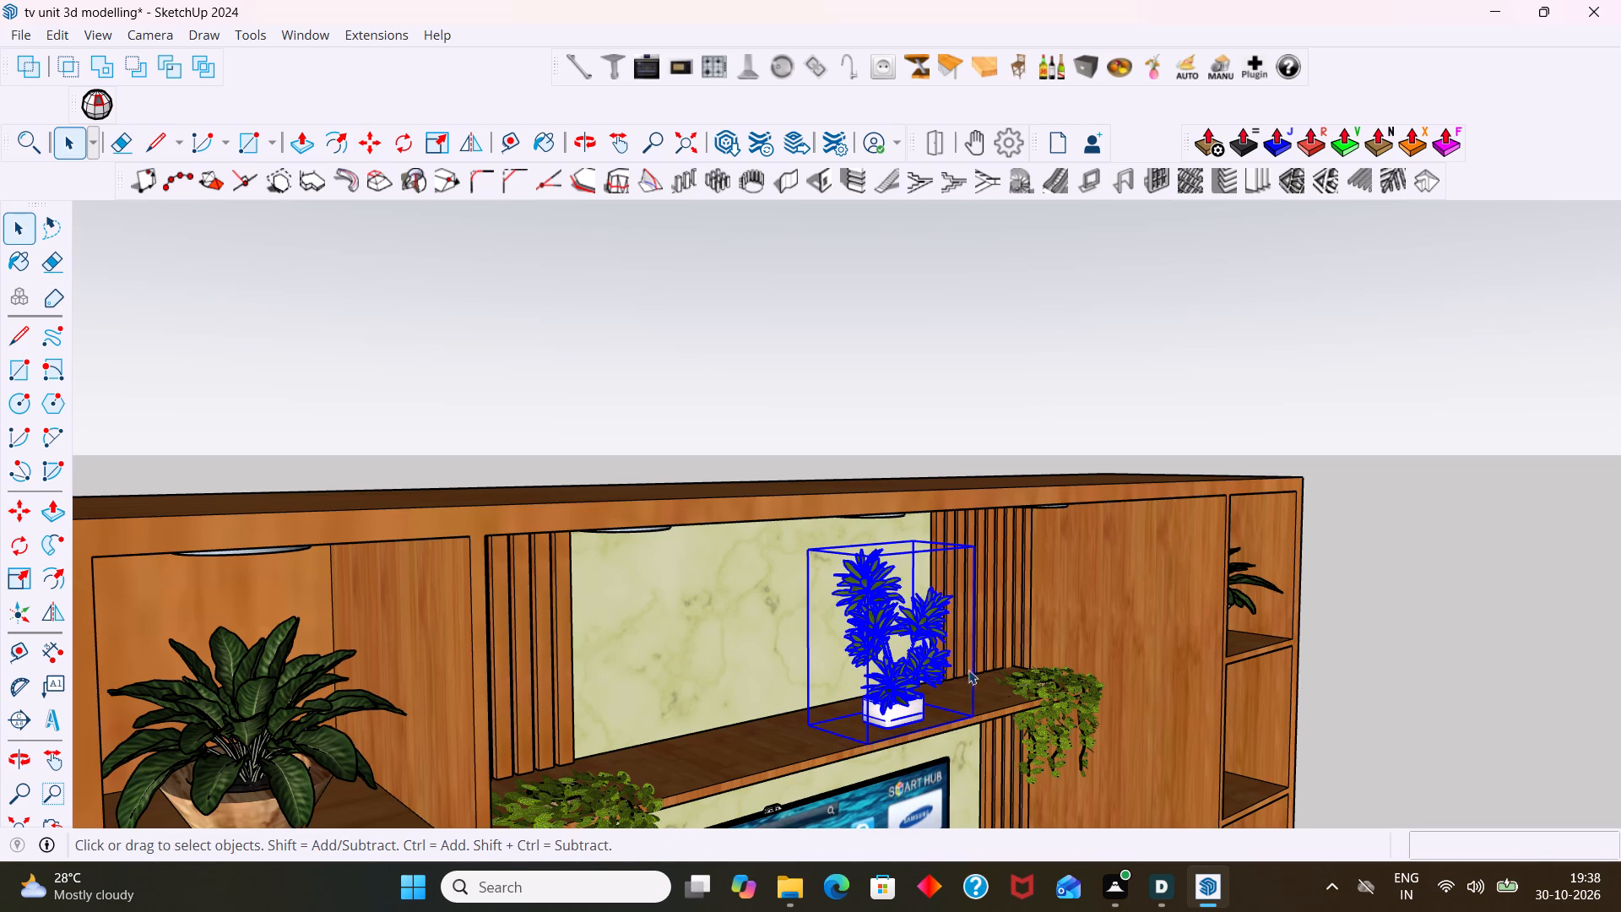
click(1015, 433)
Move the plant 132 mm along the shelf's front edge toward the right-hand trailing plant and deselect it.
scroll(941, 636, up, 4)
middle_drag(924, 648, 647, 625)
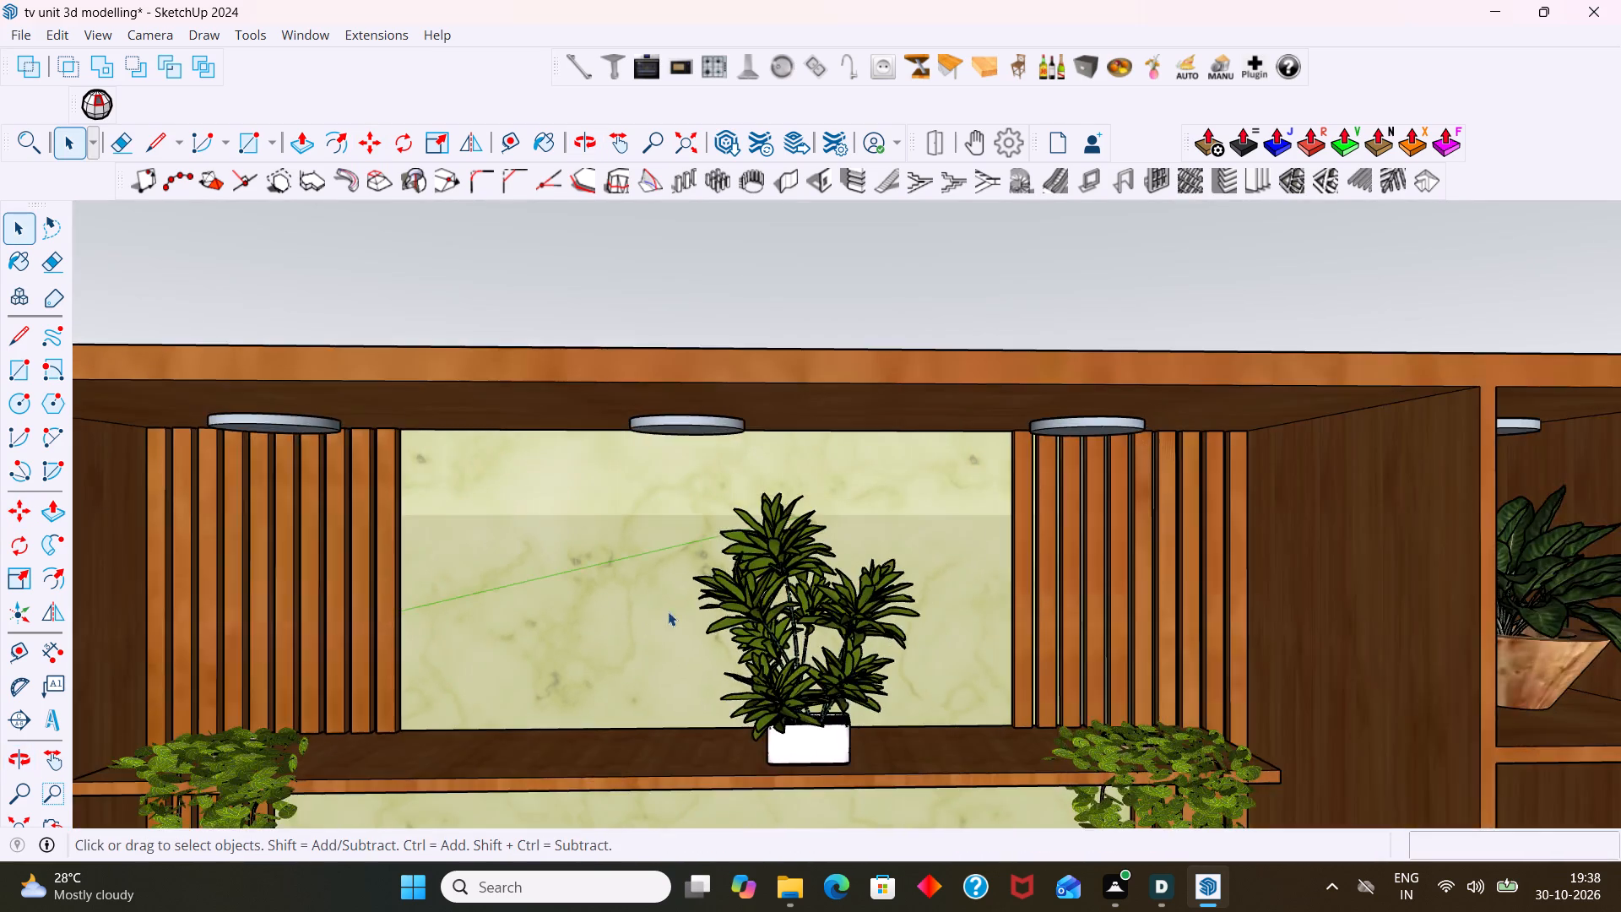
scroll(678, 604, down, 8)
scroll(814, 661, up, 2)
click(811, 660)
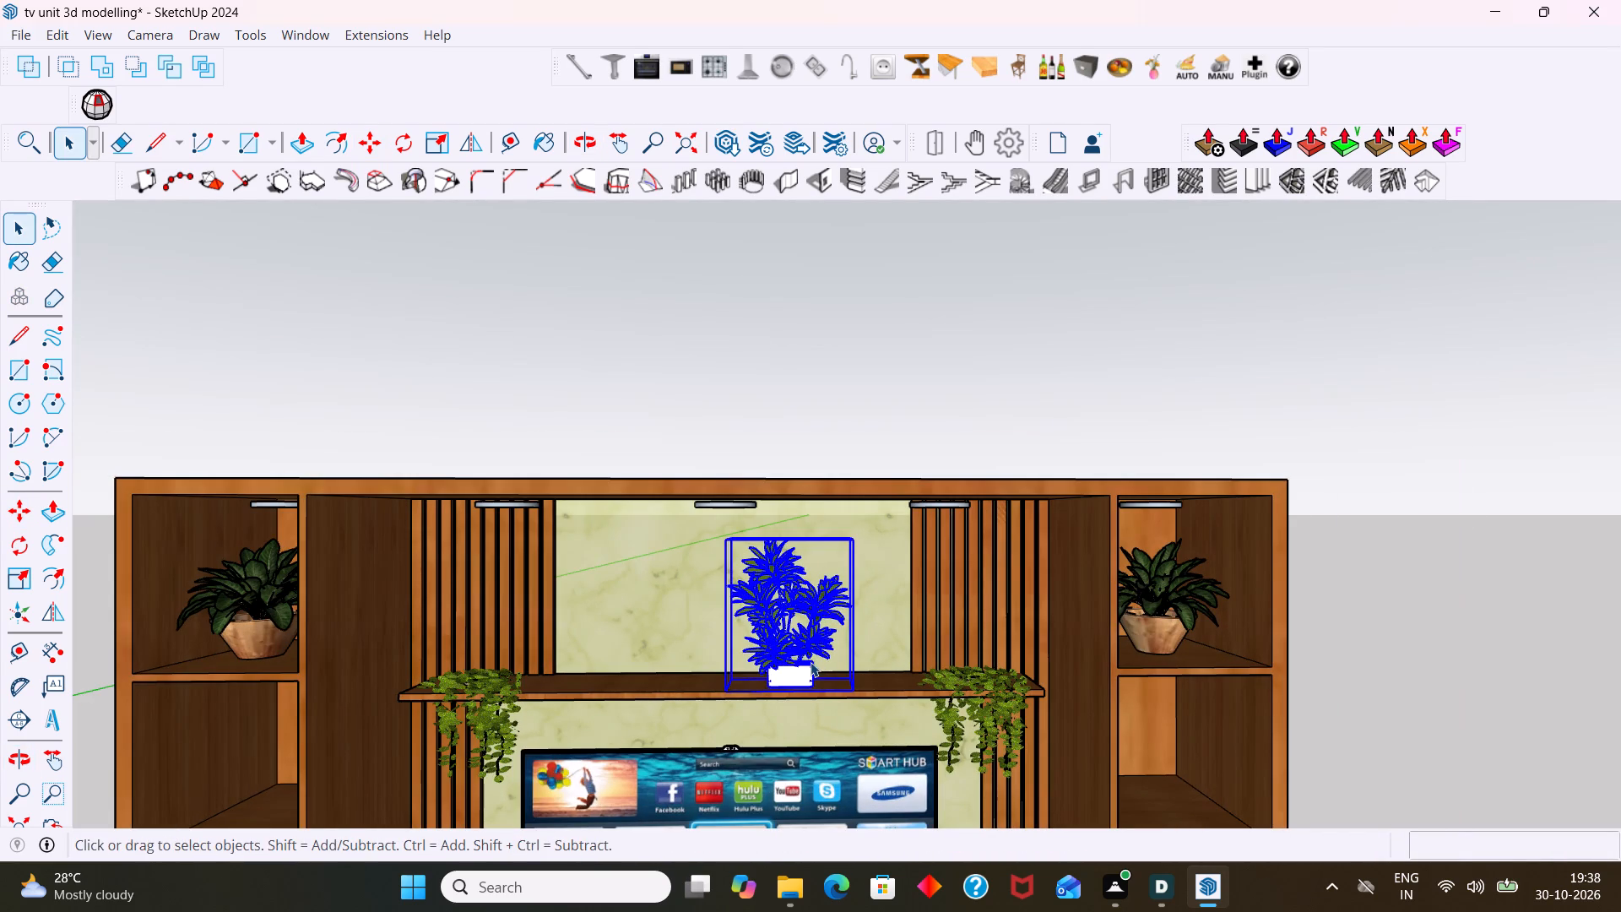
key(m)
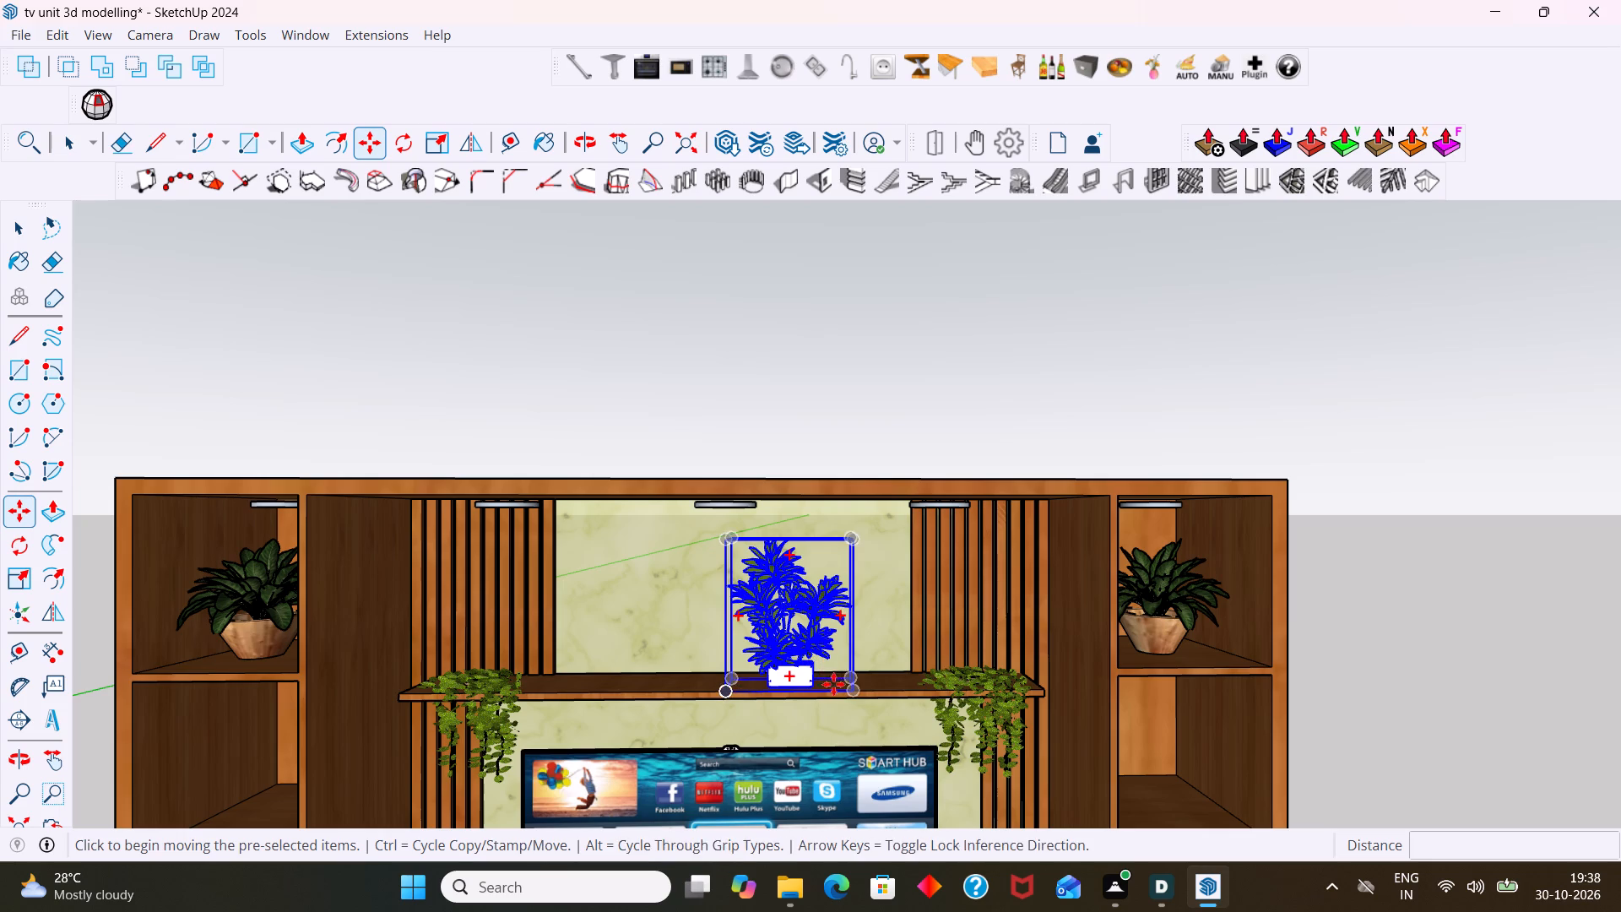
click(854, 690)
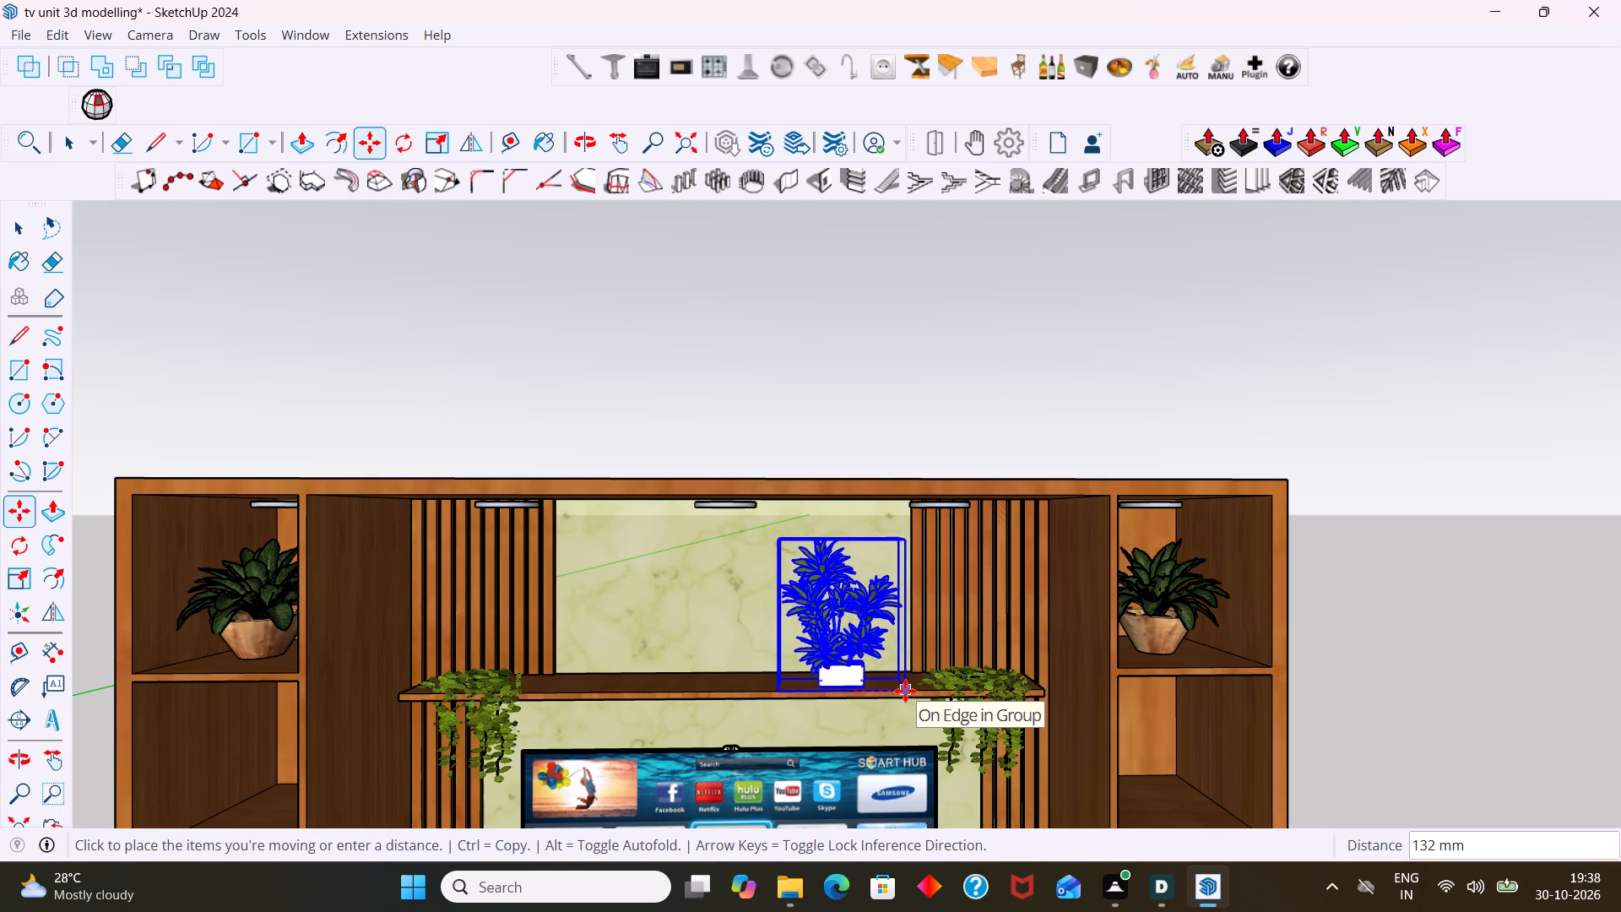
click(905, 691)
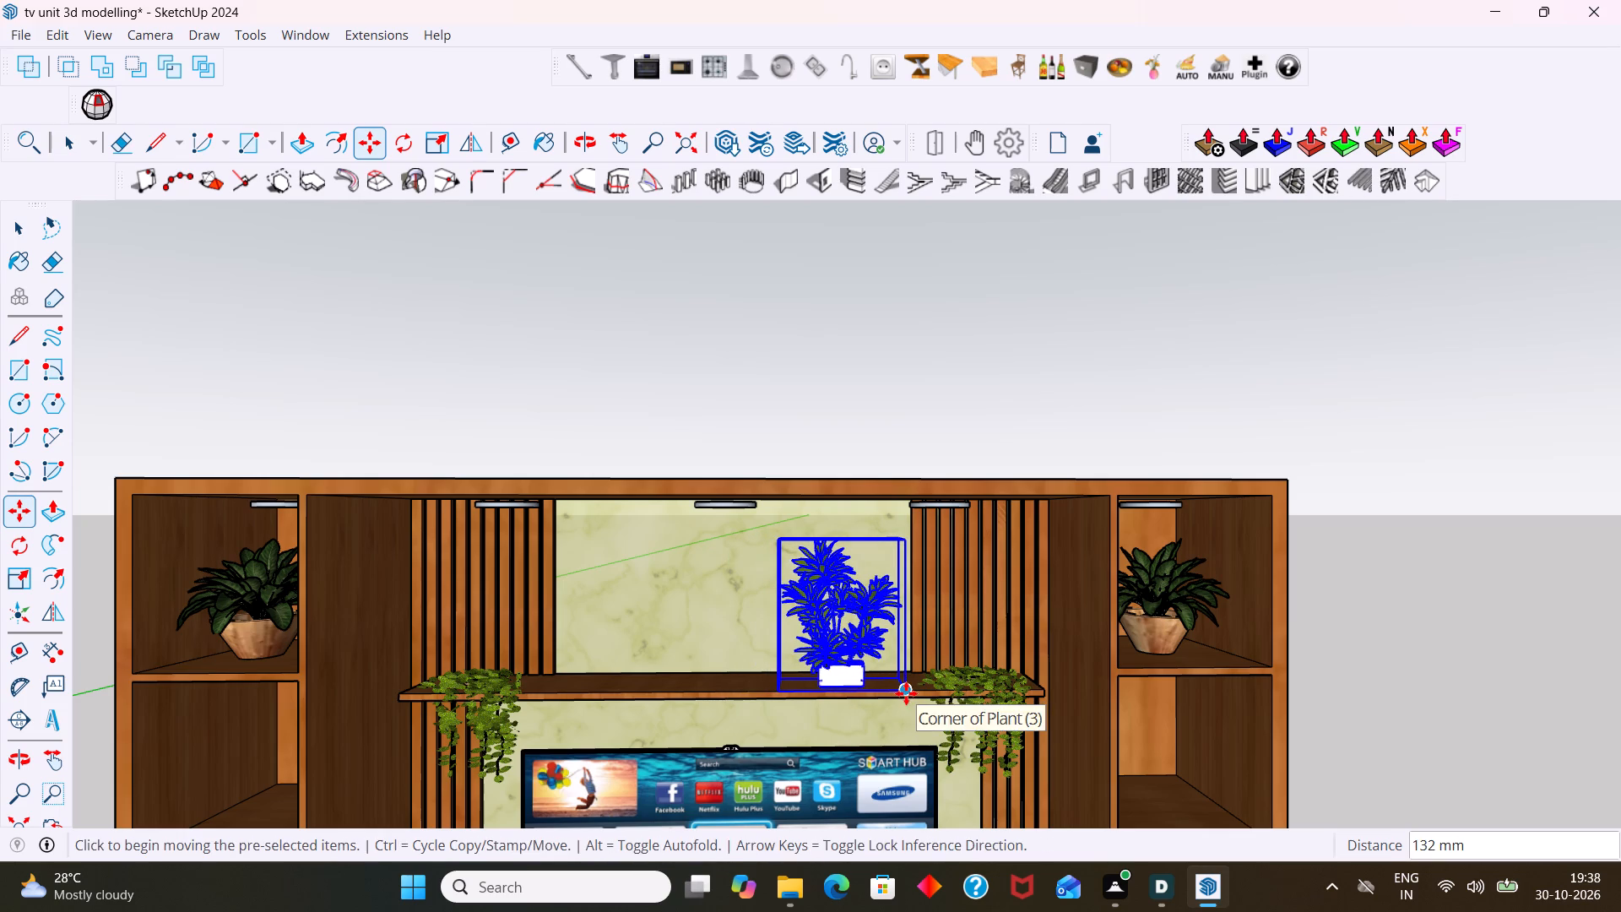
key(space)
click(1011, 451)
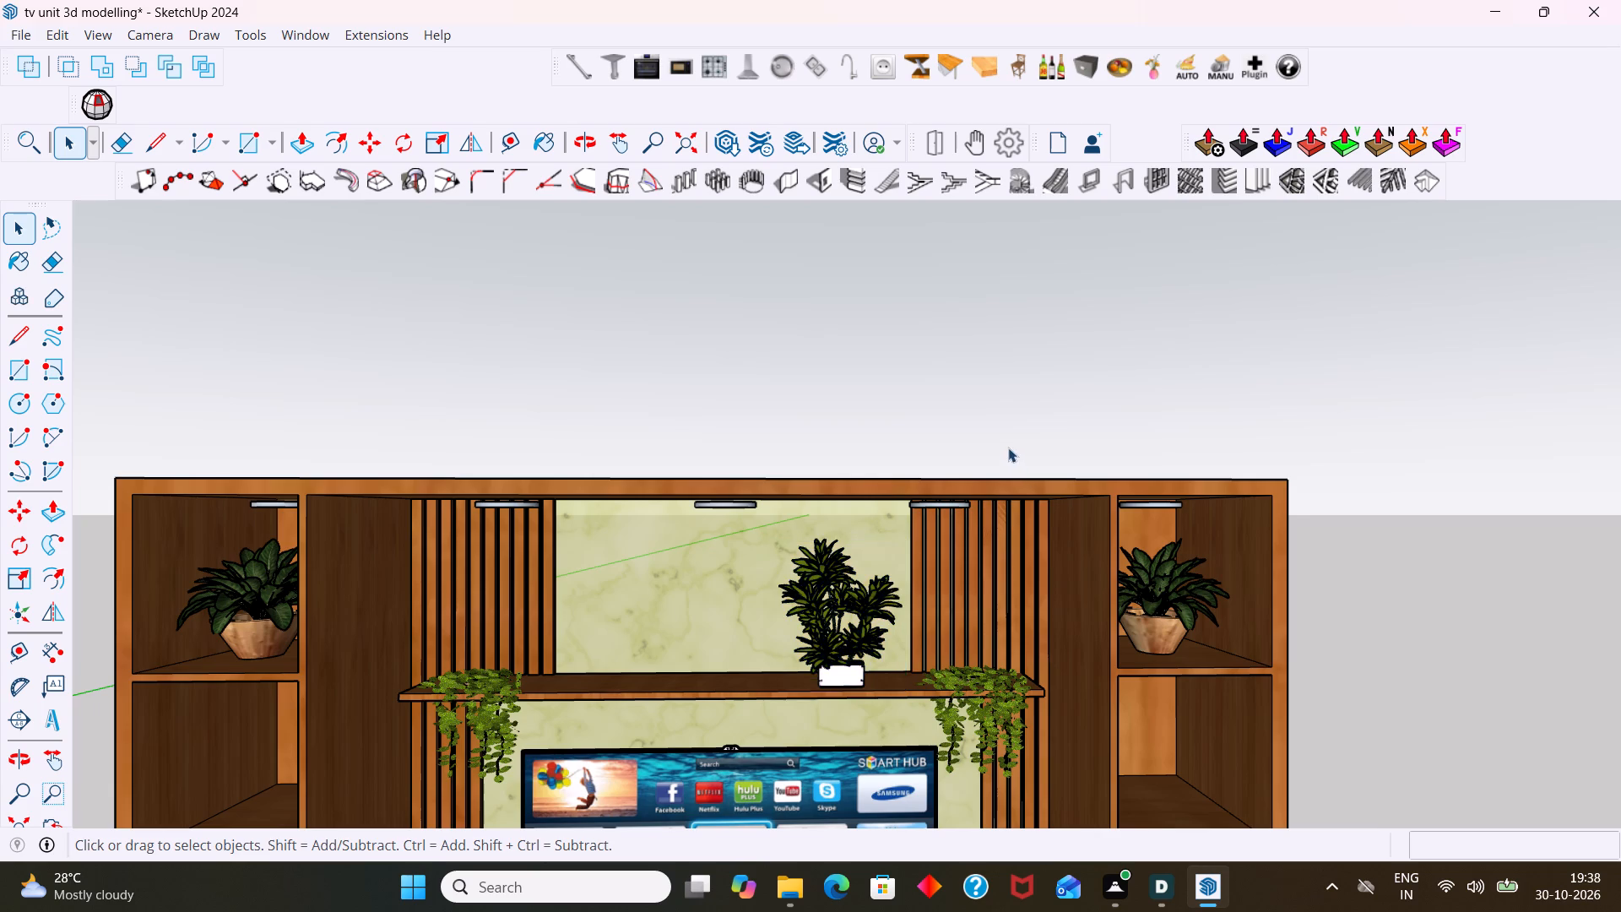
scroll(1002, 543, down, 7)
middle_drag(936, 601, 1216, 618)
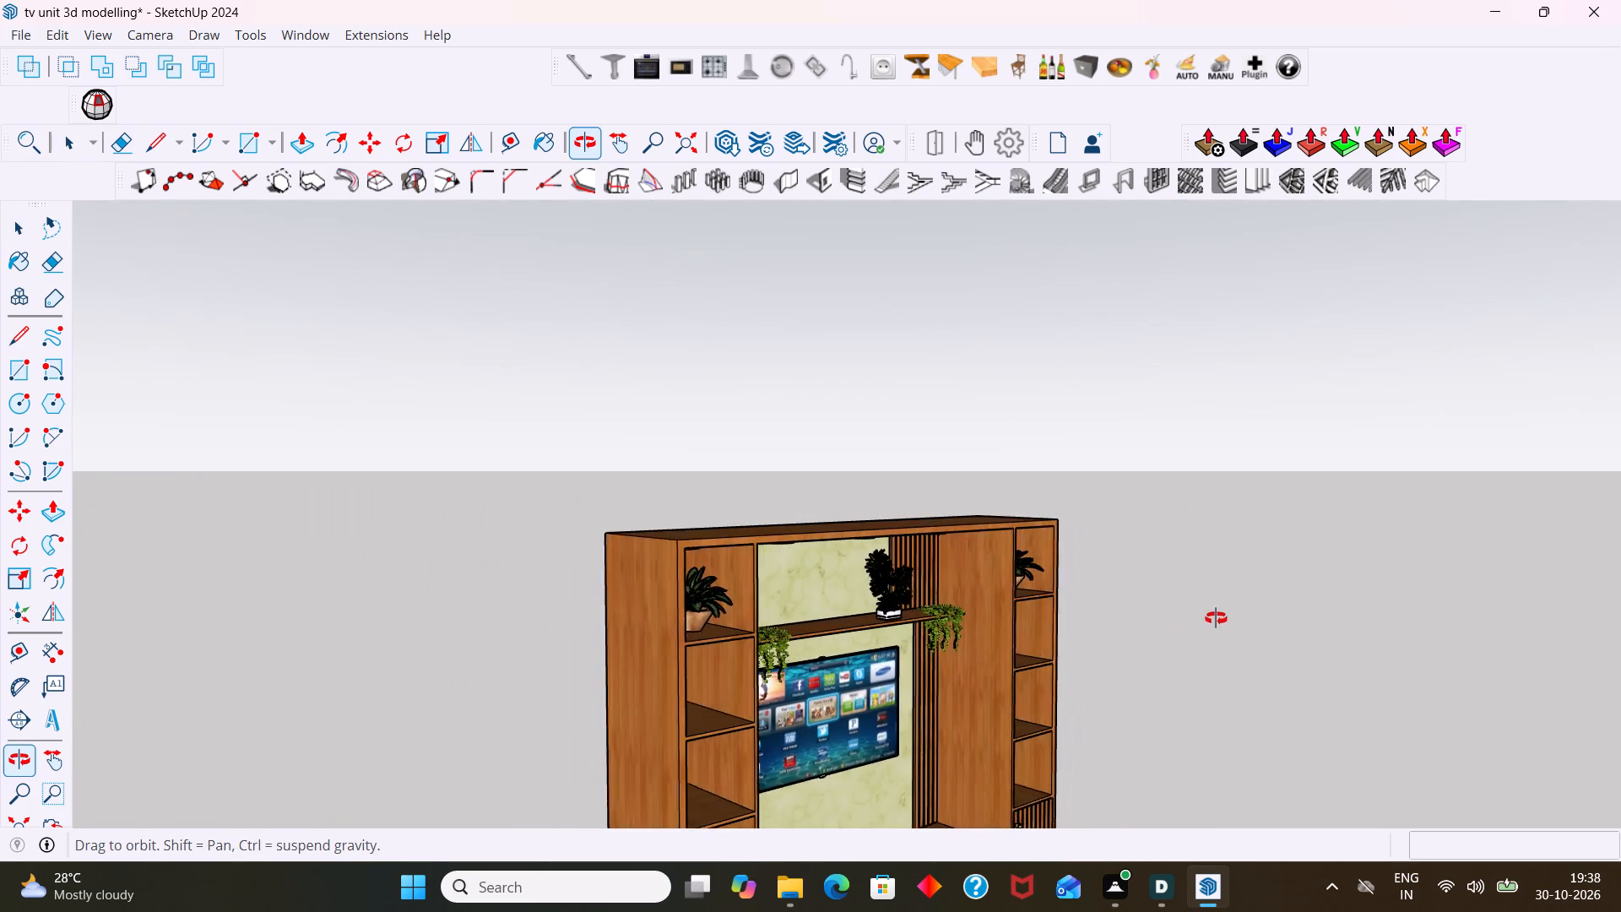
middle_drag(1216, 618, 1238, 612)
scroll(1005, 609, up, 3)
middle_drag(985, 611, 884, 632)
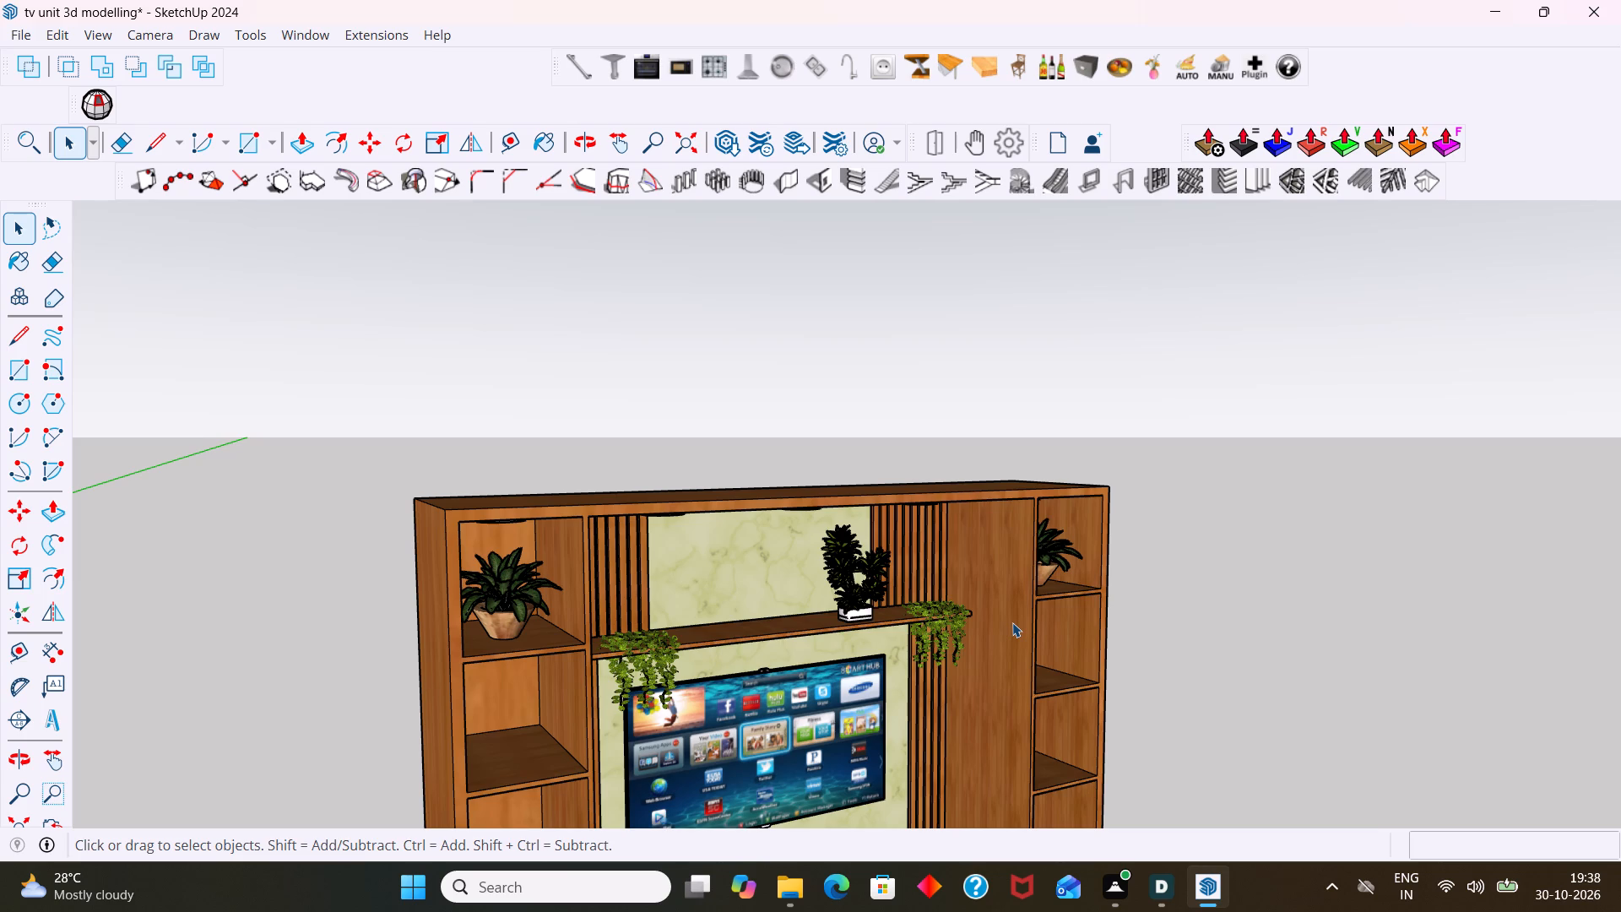
Inspect the potted plant's placement on the shelf above the TV from the front, above, below and the side.
middle_drag(974, 644, 750, 689)
scroll(778, 670, up, 1)
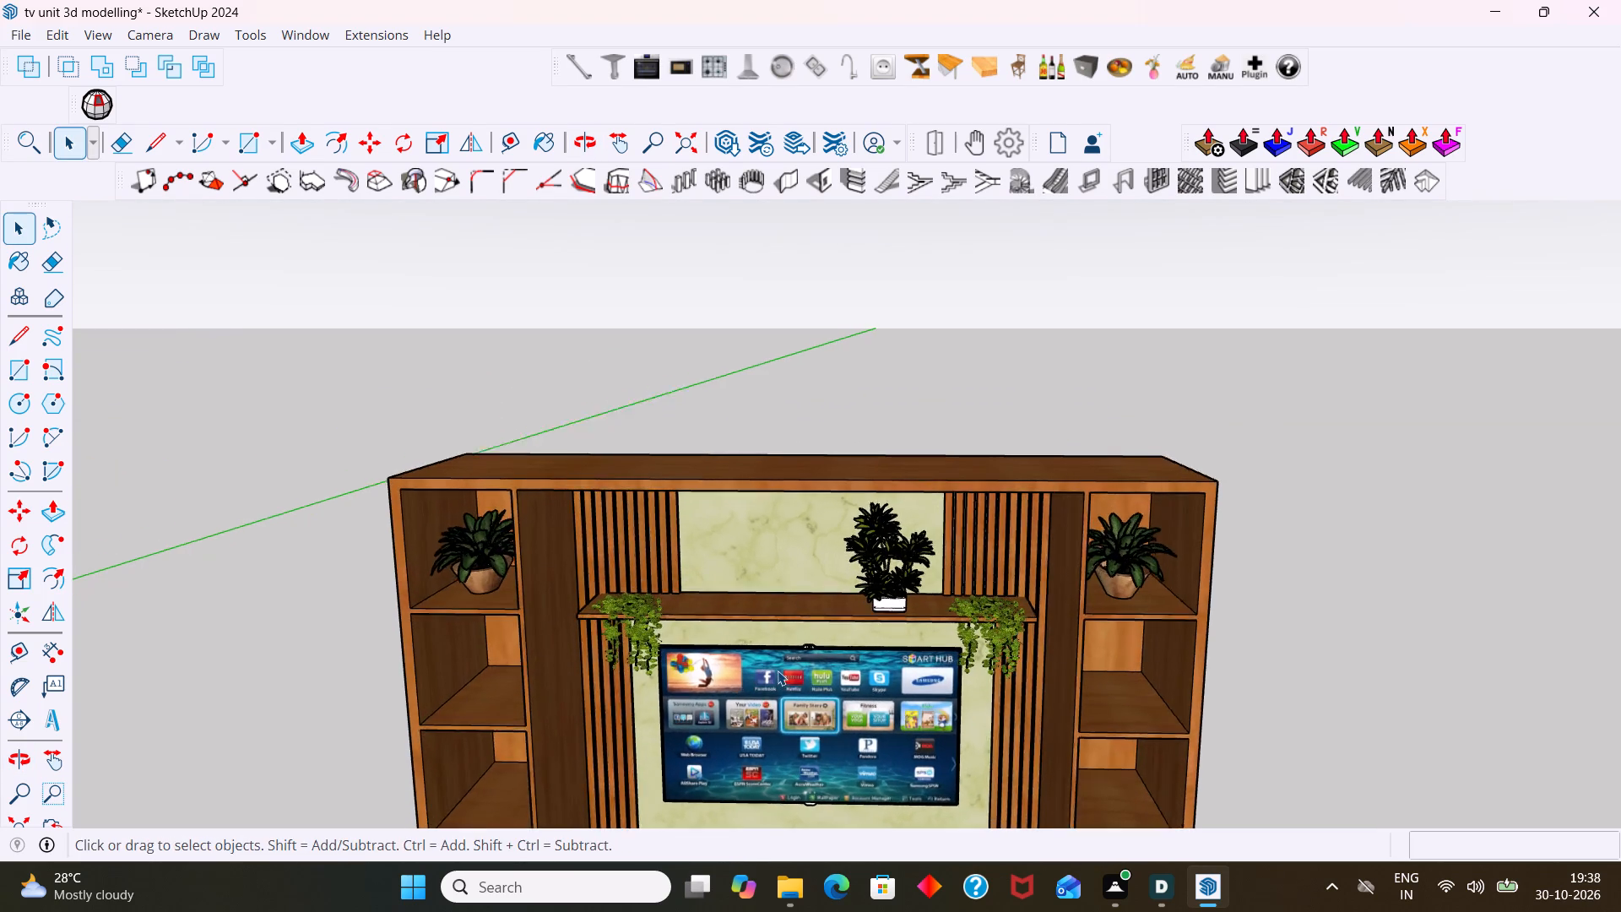
scroll(778, 670, up, 3)
scroll(973, 636, up, 4)
middle_drag(975, 611, 951, 464)
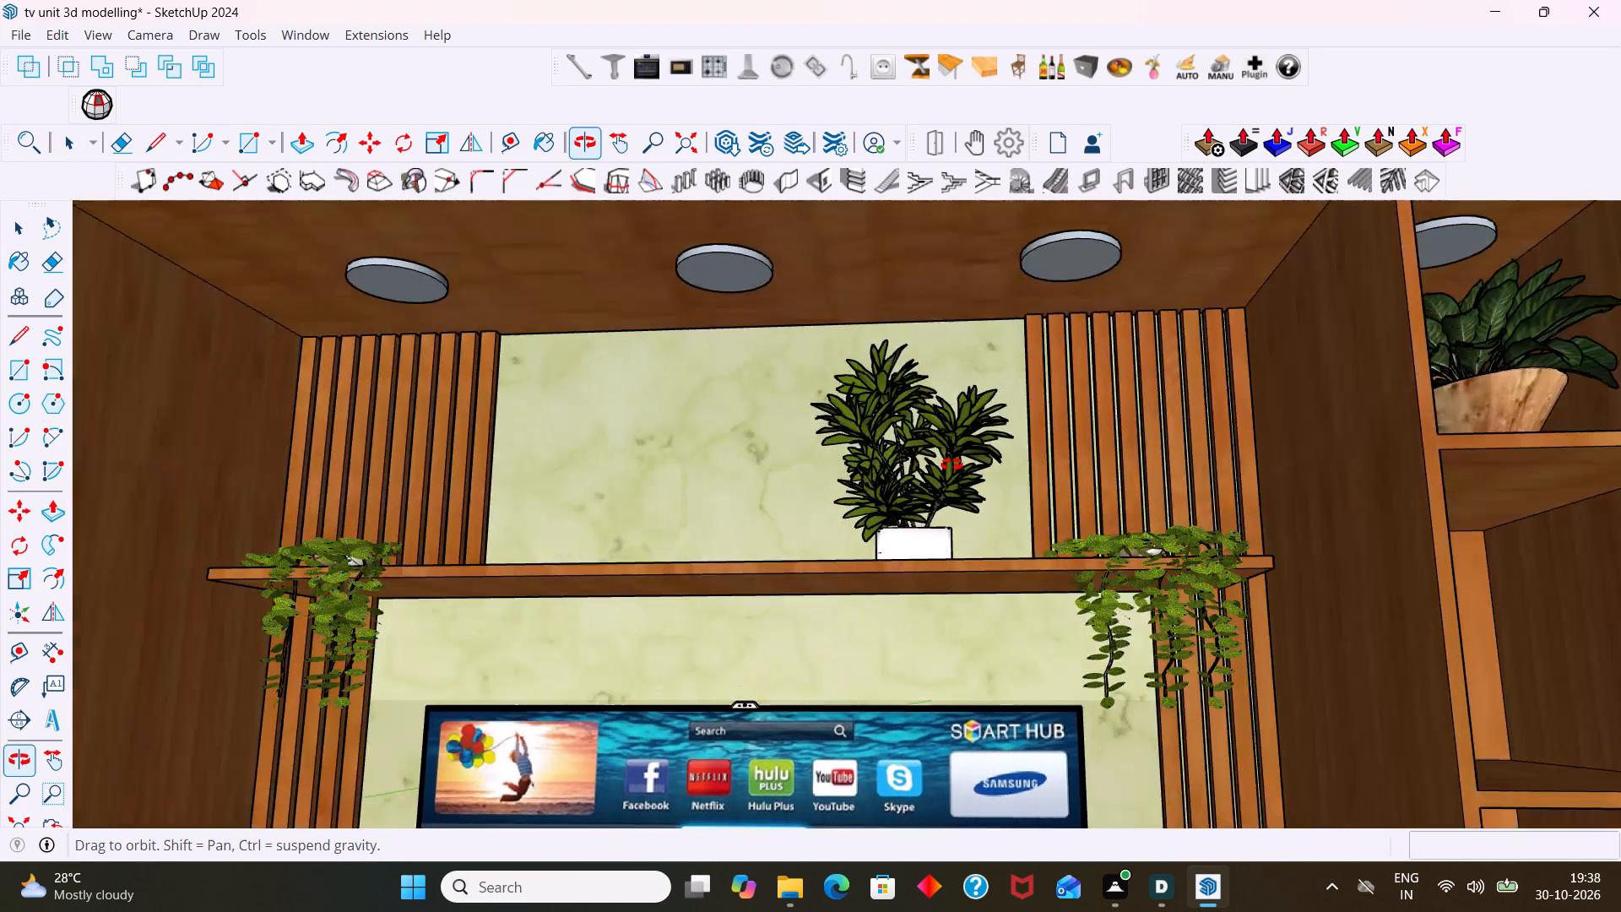
middle_drag(951, 464, 829, 464)
scroll(919, 519, up, 8)
middle_drag(1083, 568, 1058, 665)
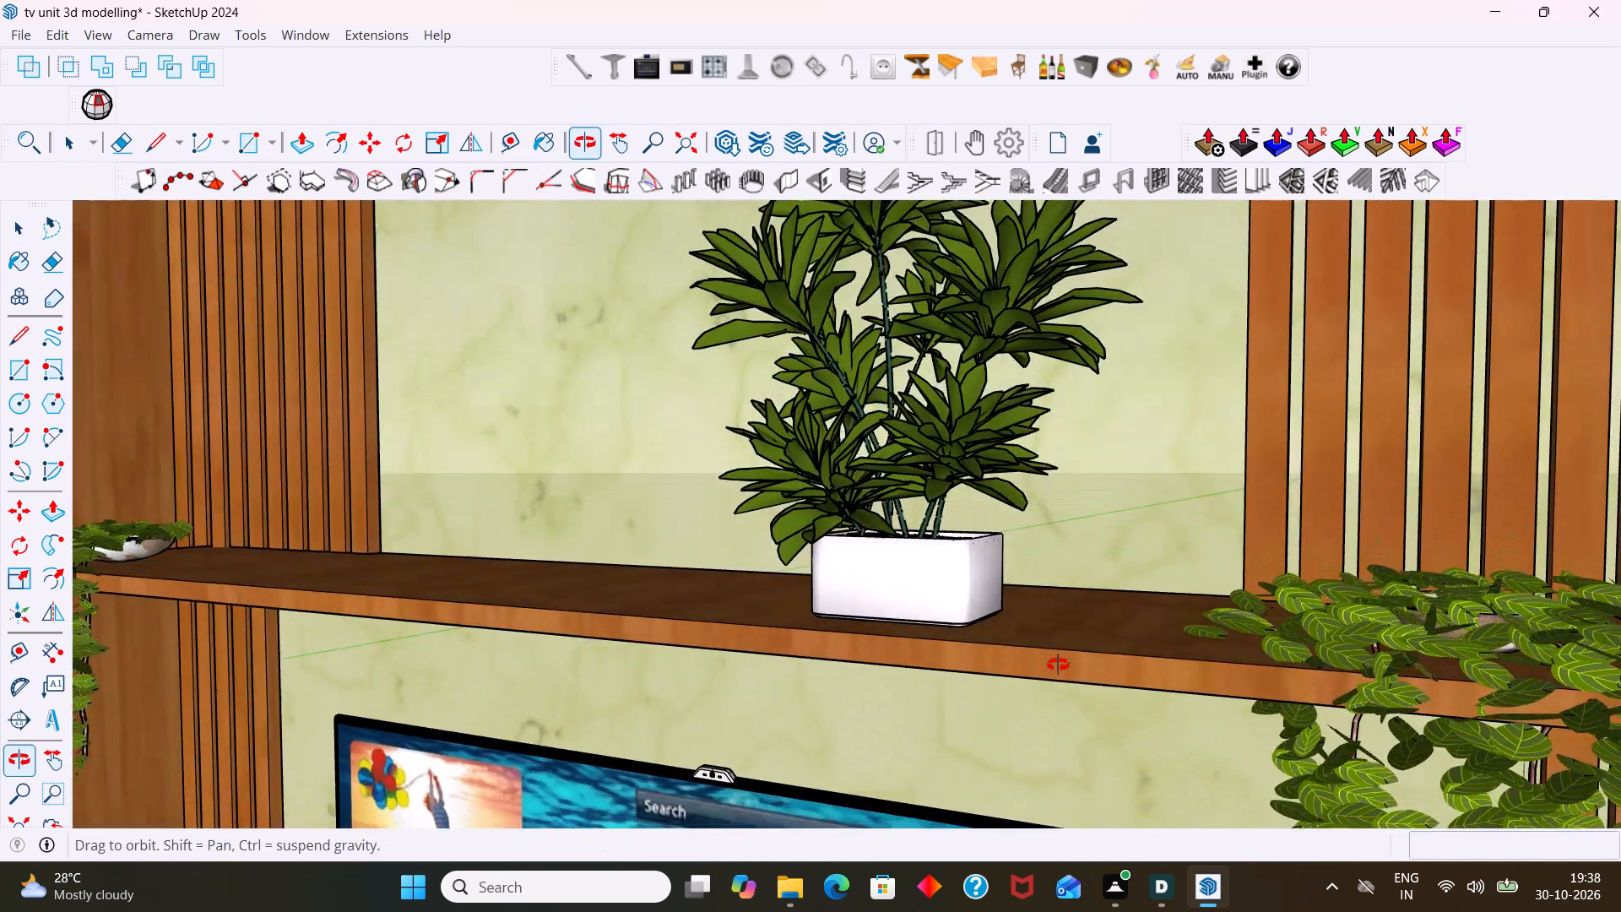
middle_drag(1058, 665, 1237, 779)
scroll(1105, 654, down, 3)
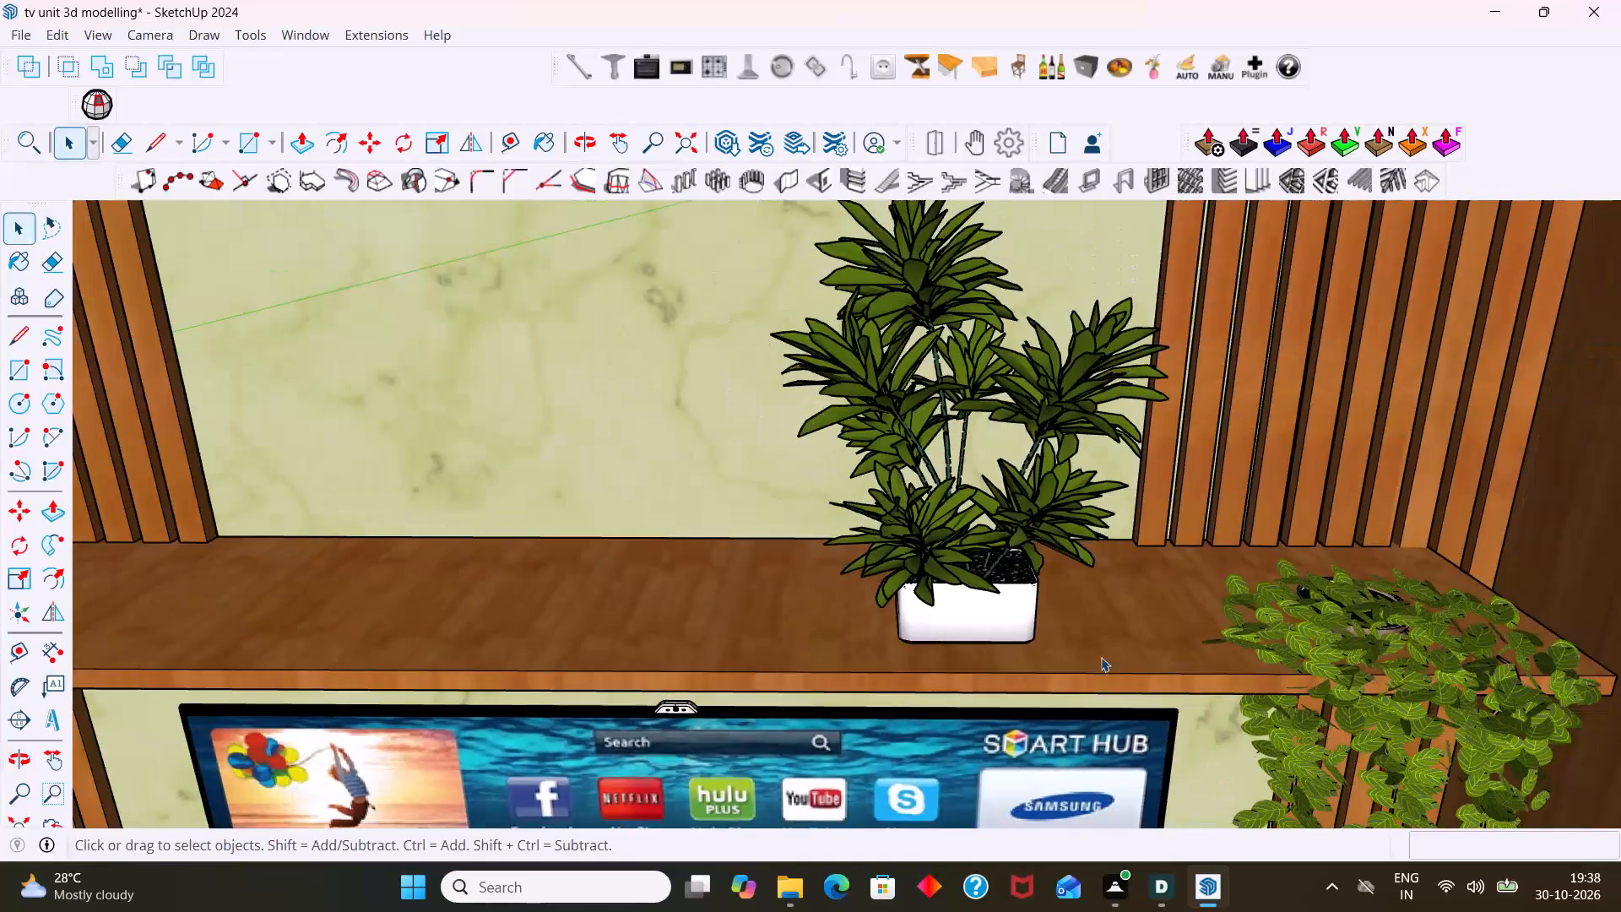
scroll(1101, 657, down, 7)
middle_drag(1087, 644, 1089, 549)
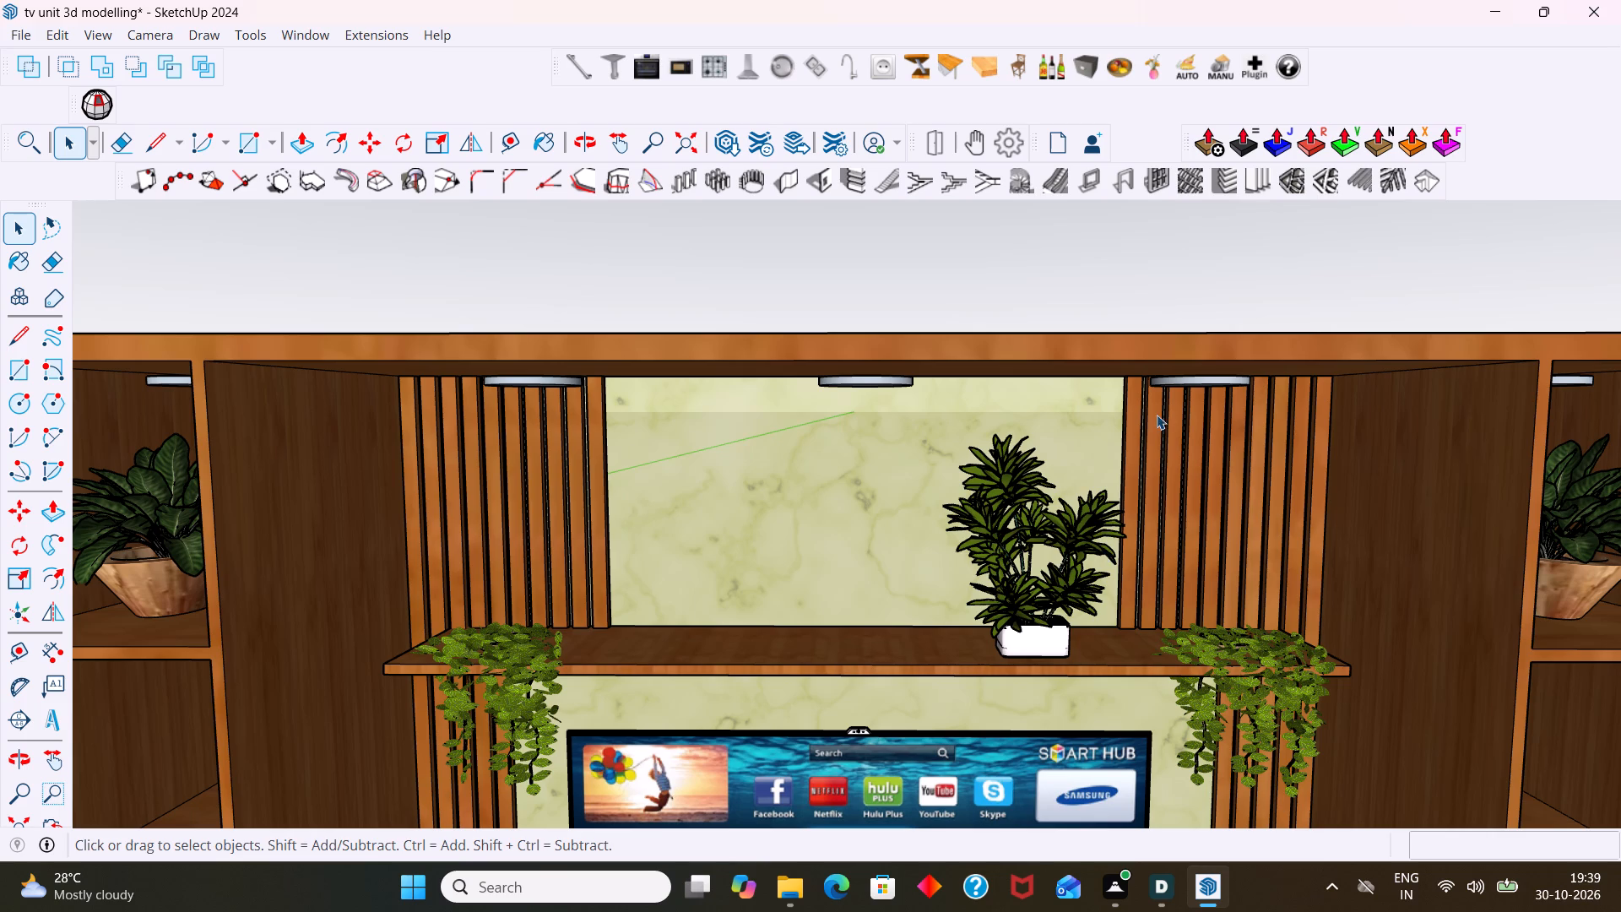
middle_drag(990, 468, 1215, 466)
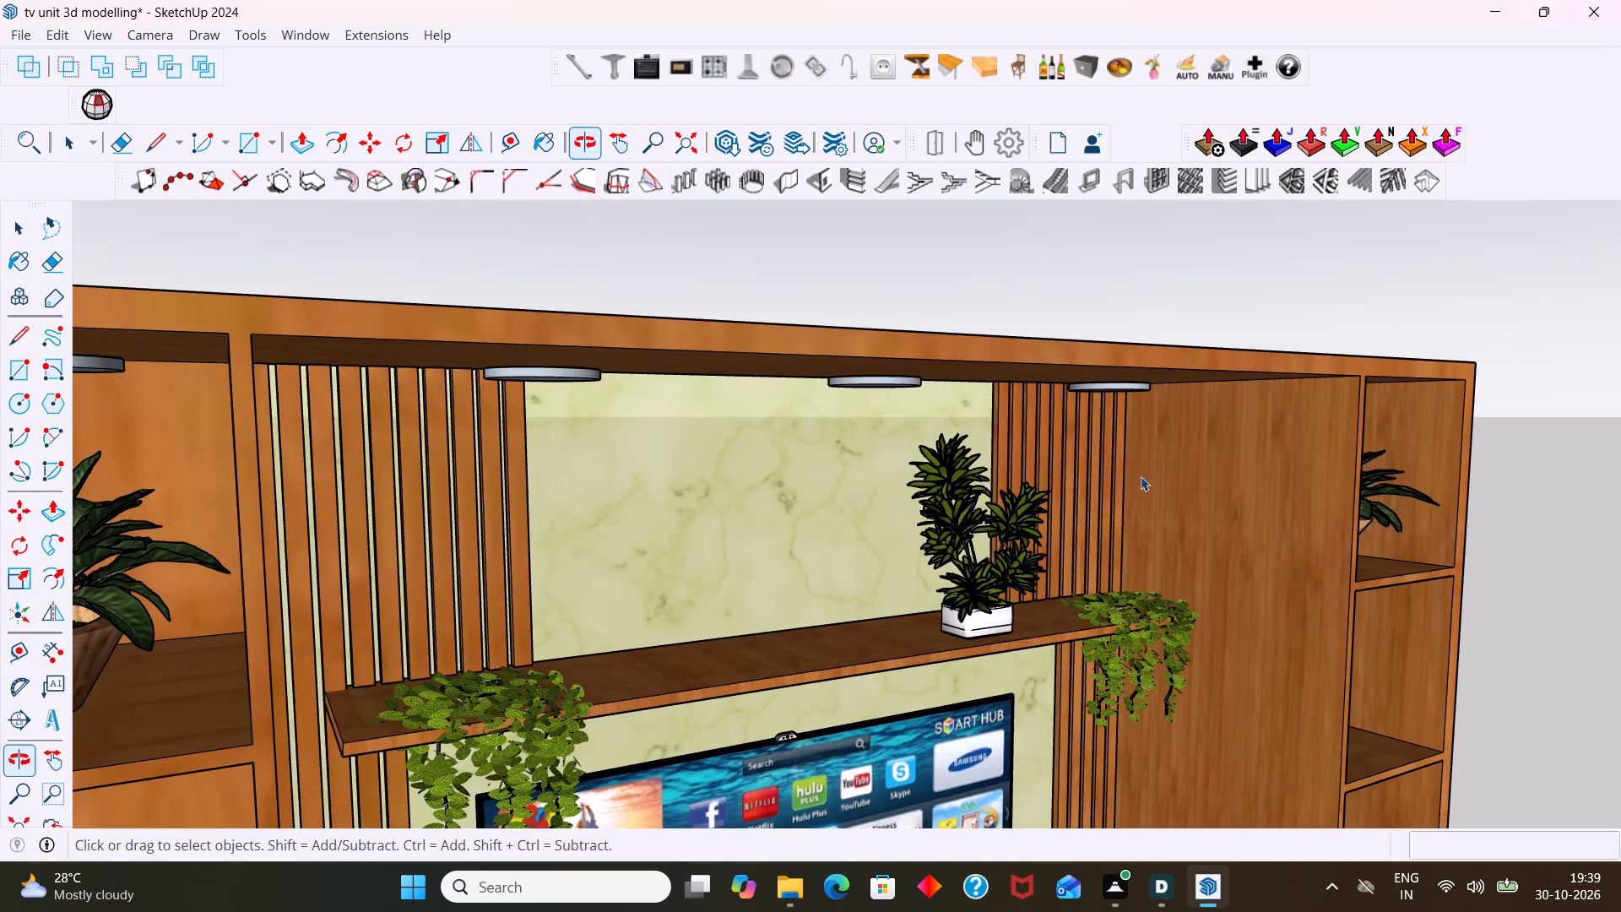
scroll(1022, 445, up, 2)
click(963, 481)
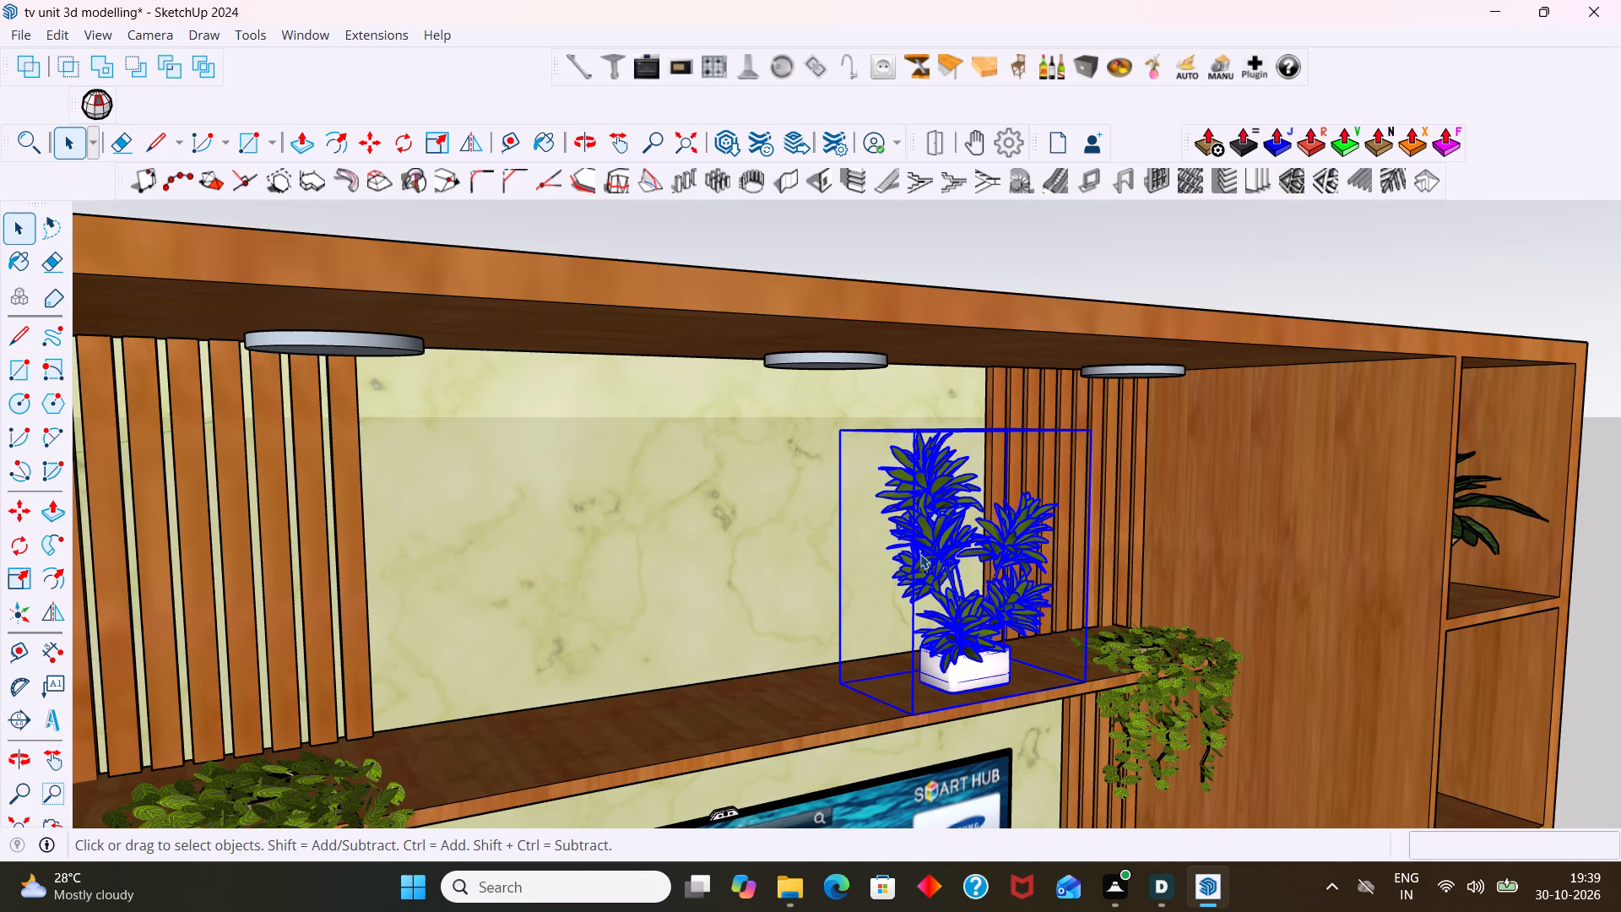
scroll(920, 554, down, 5)
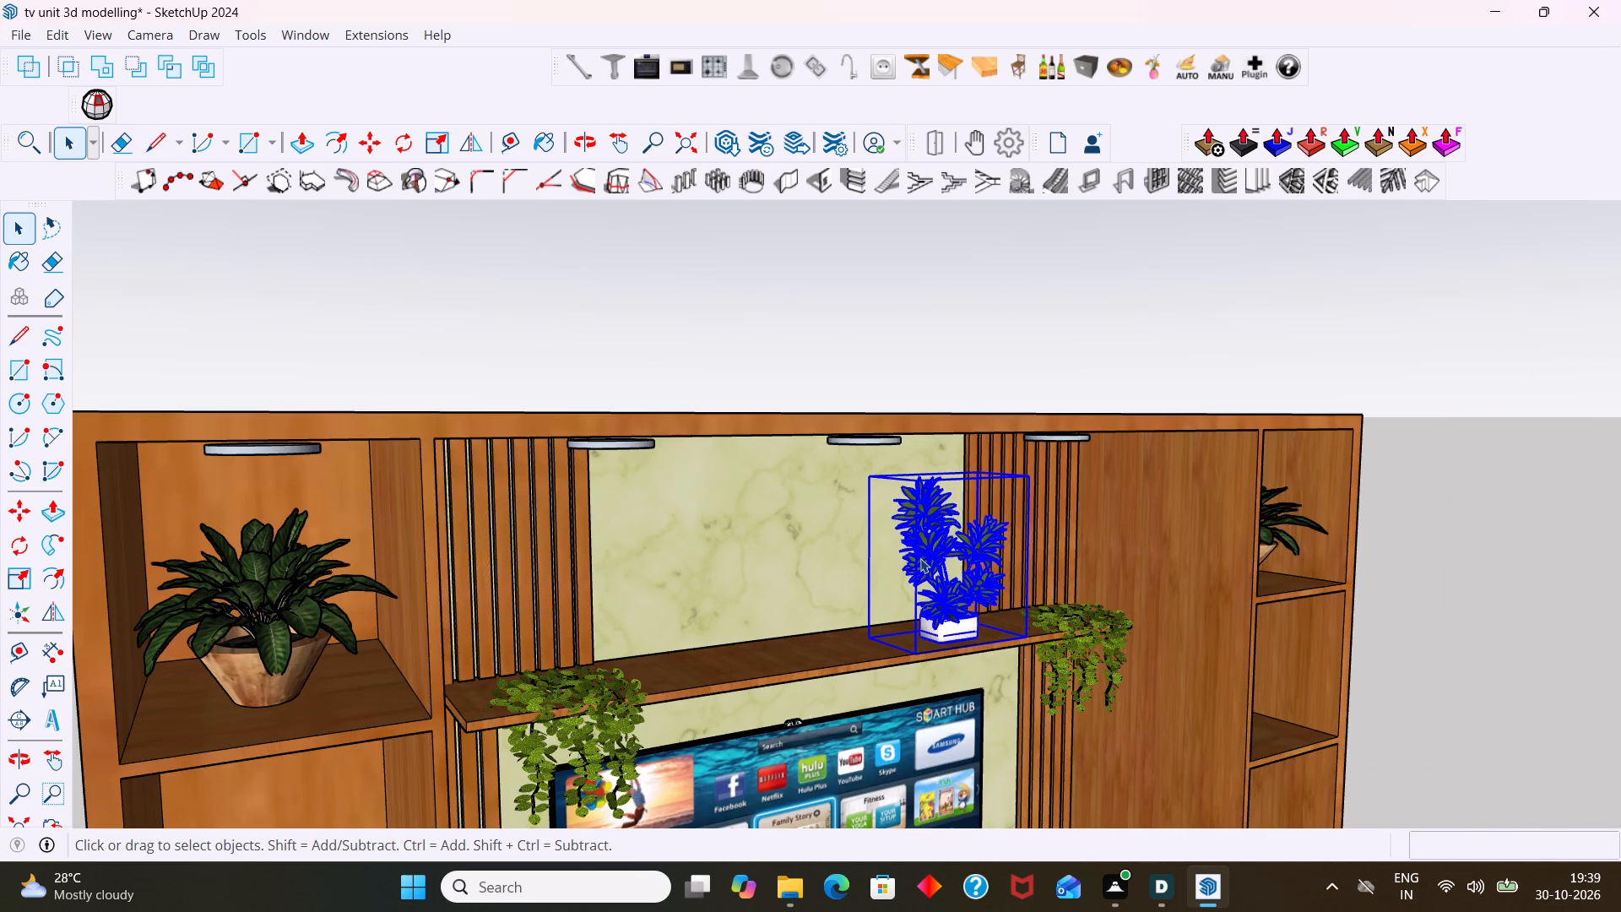
scroll(931, 556, down, 2)
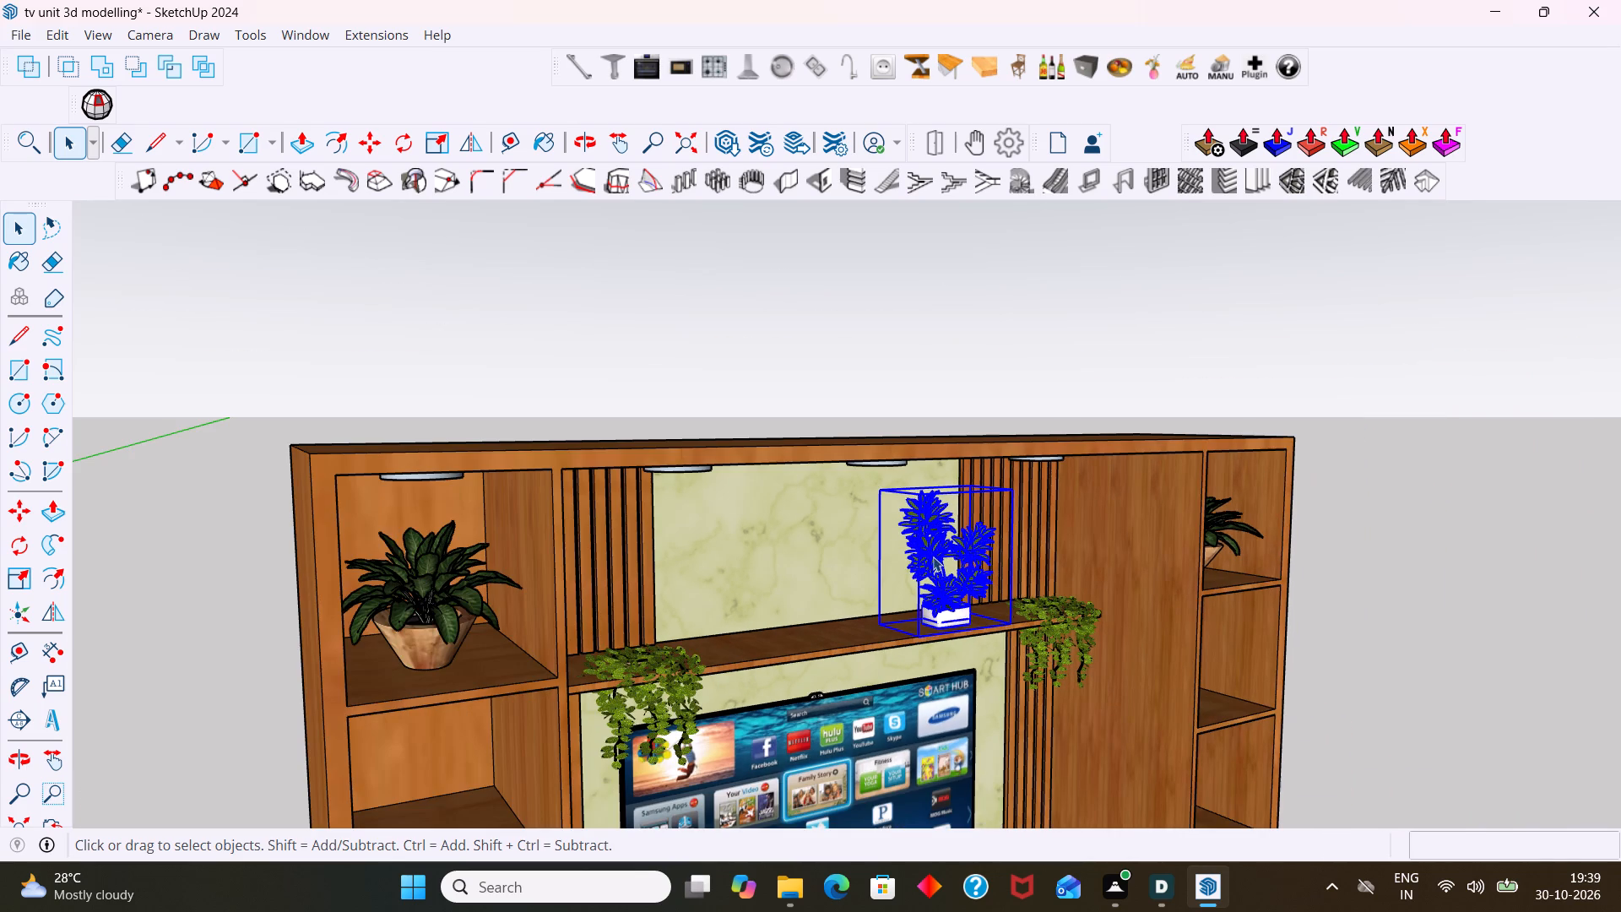
scroll(989, 522, down, 2)
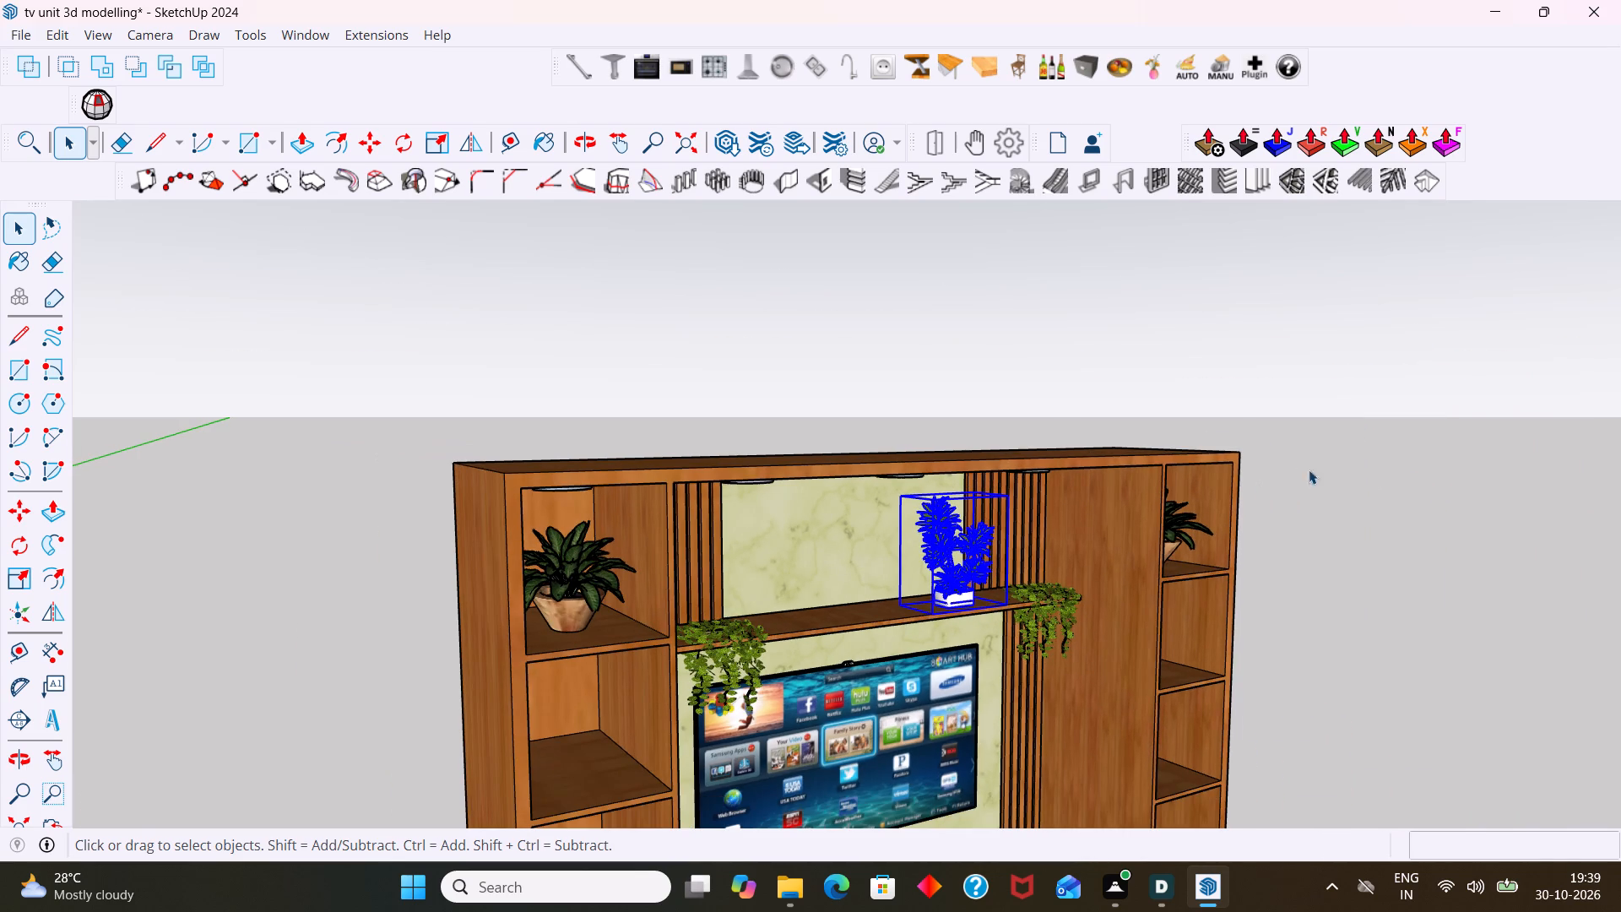
click(1437, 433)
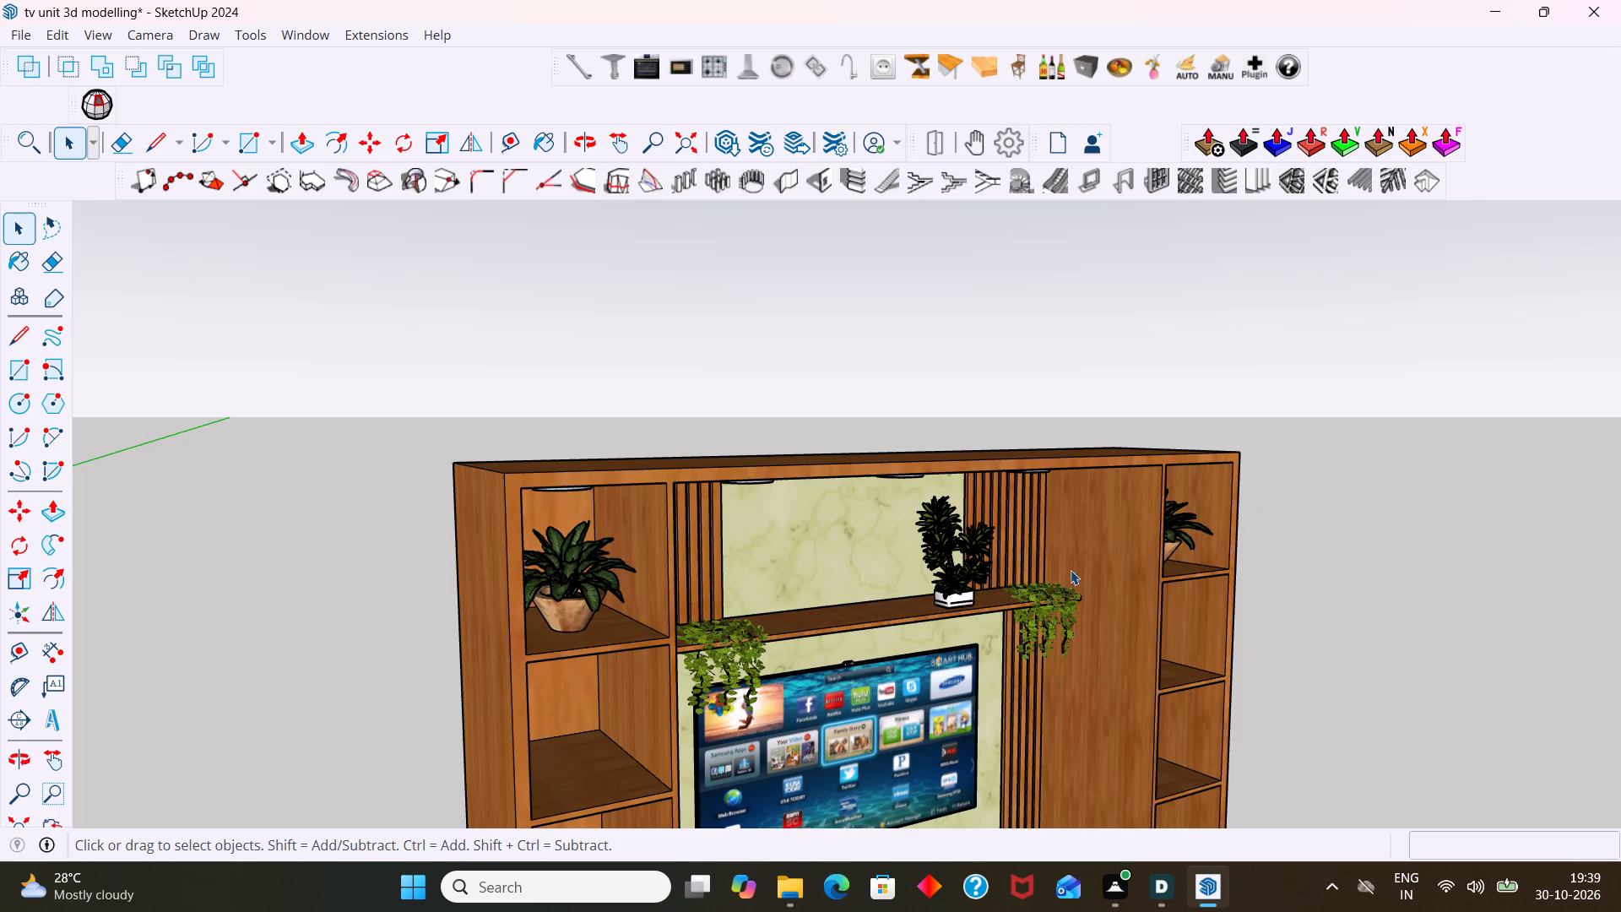
Examine the whole TV unit from several angles to review the plants and the remaining empty shelves.
scroll(912, 644, down, 4)
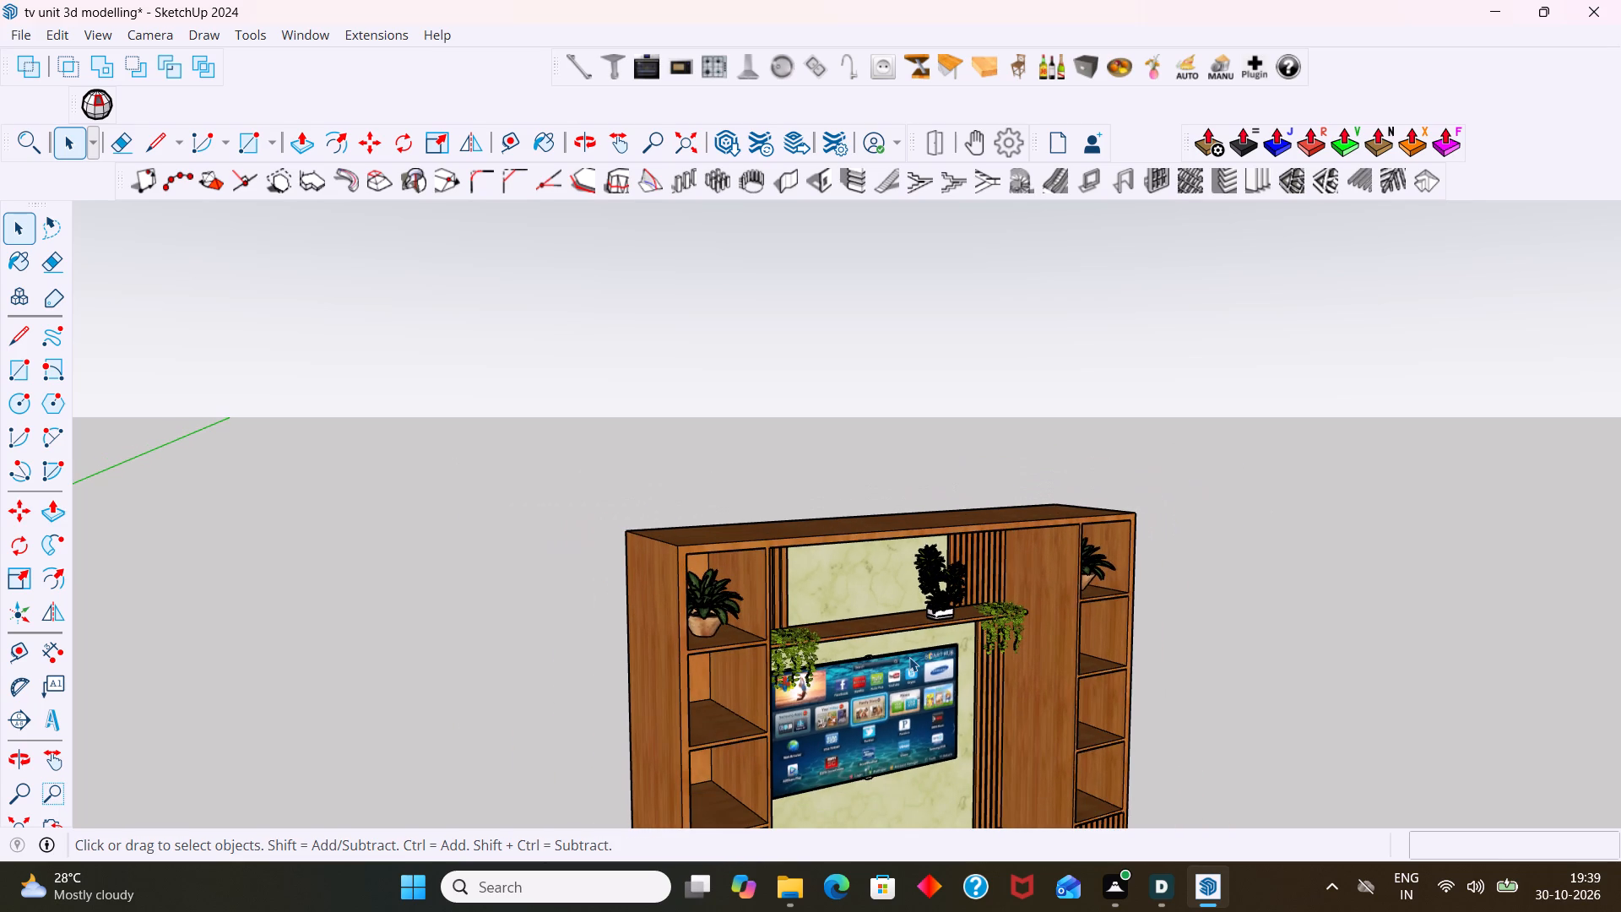
shift+middle_drag(930, 643, 722, 470)
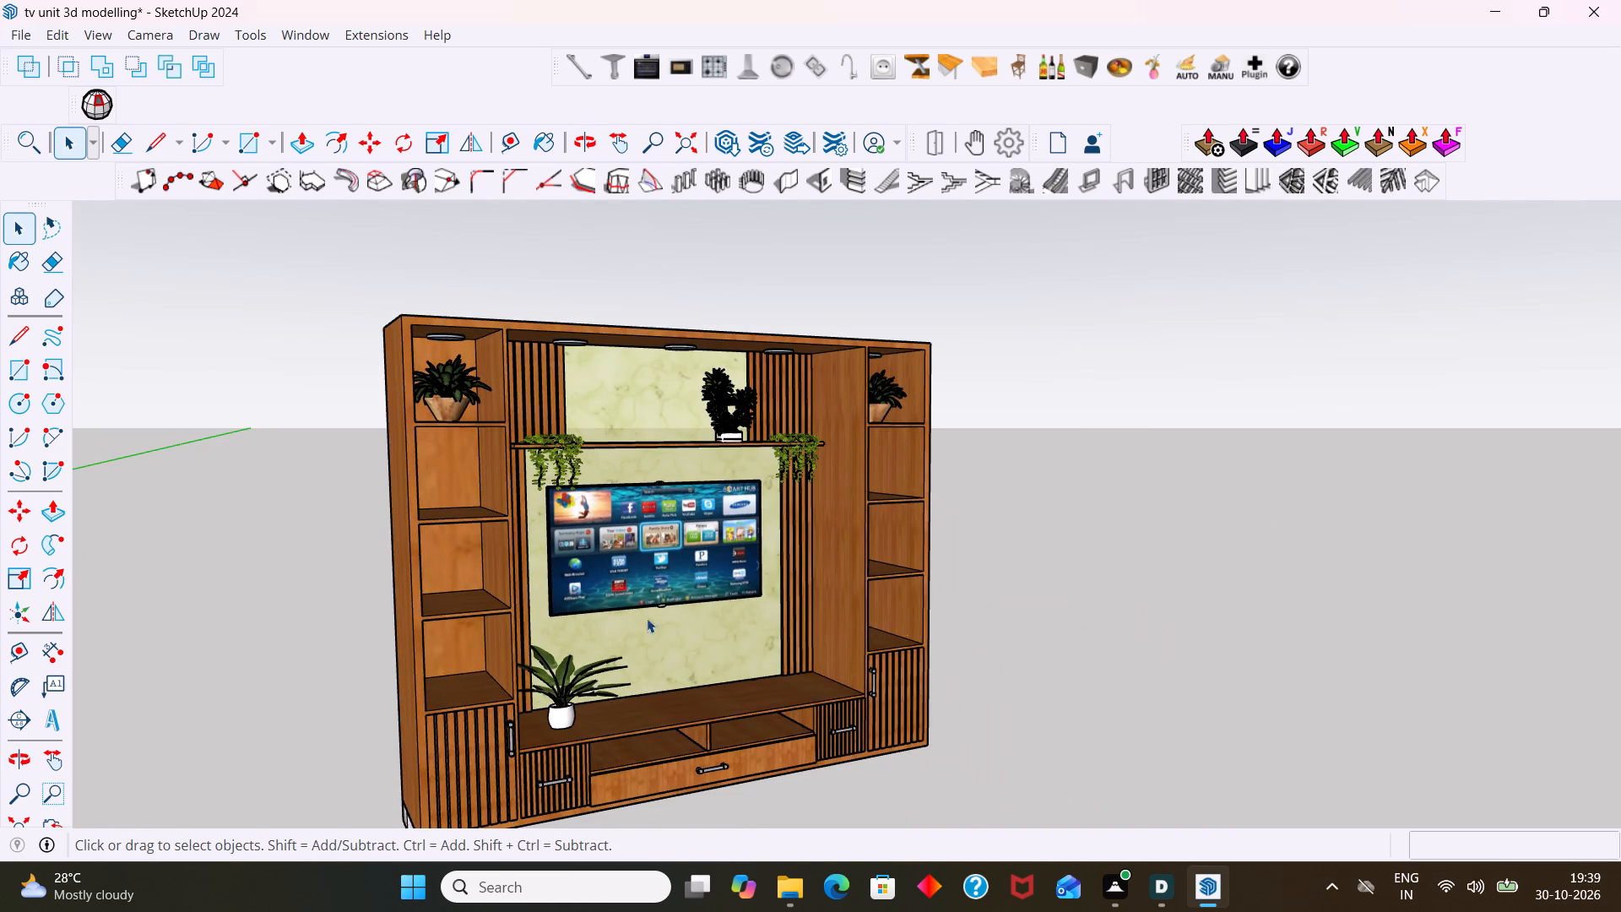
middle_drag(617, 670, 562, 732)
scroll(602, 710, up, 1)
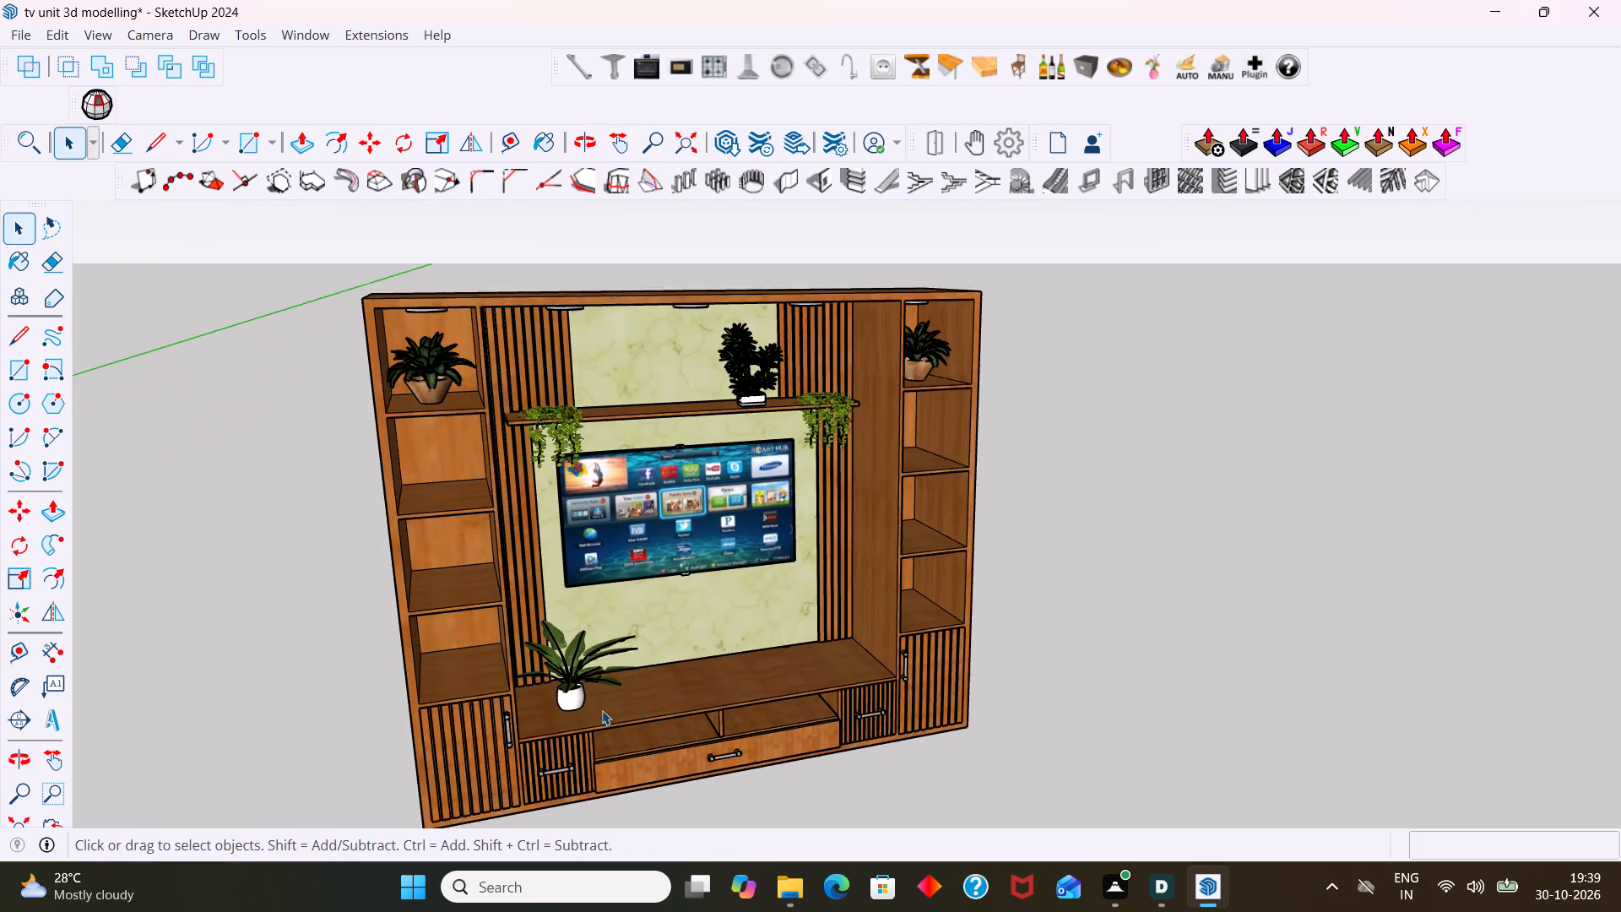
scroll(602, 710, up, 1)
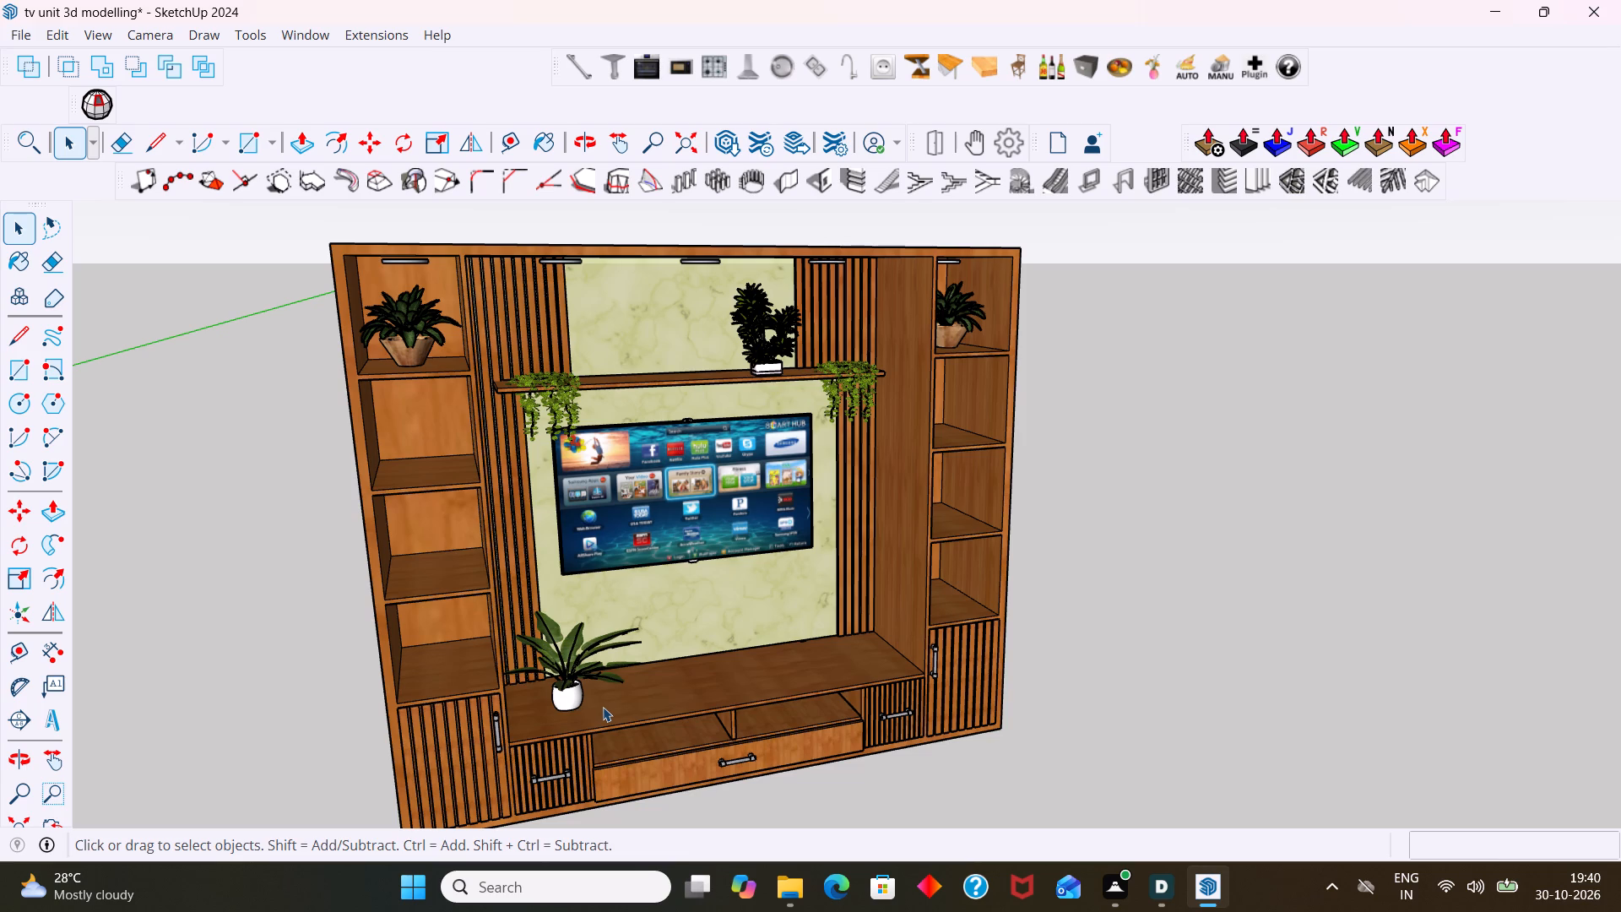
middle_drag(626, 668, 547, 688)
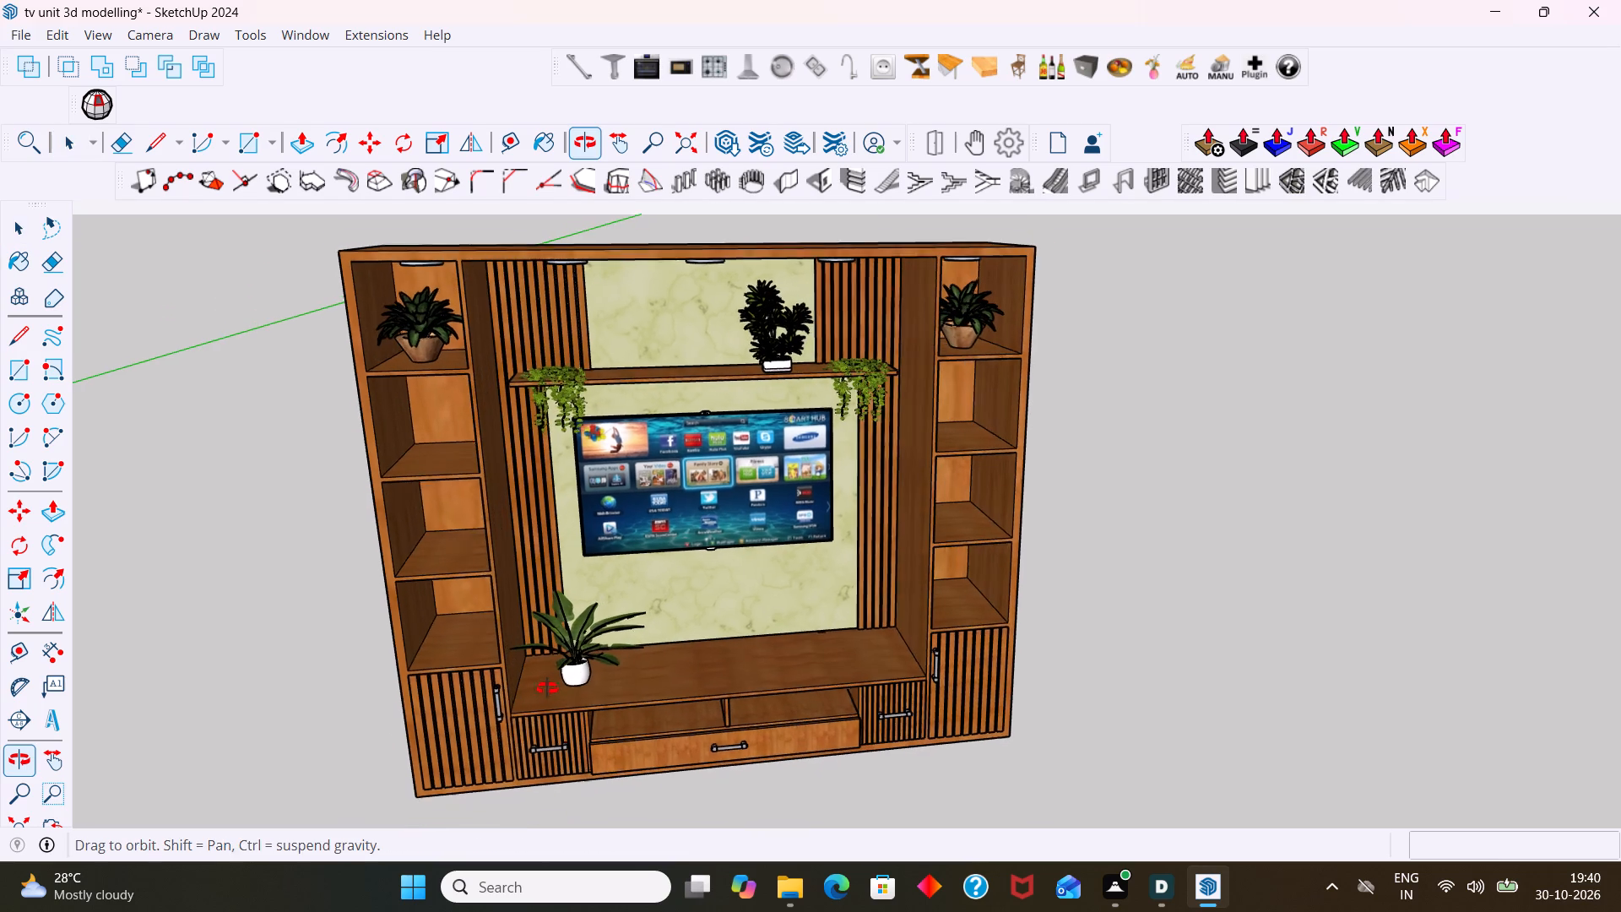
middle_drag(547, 688, 545, 689)
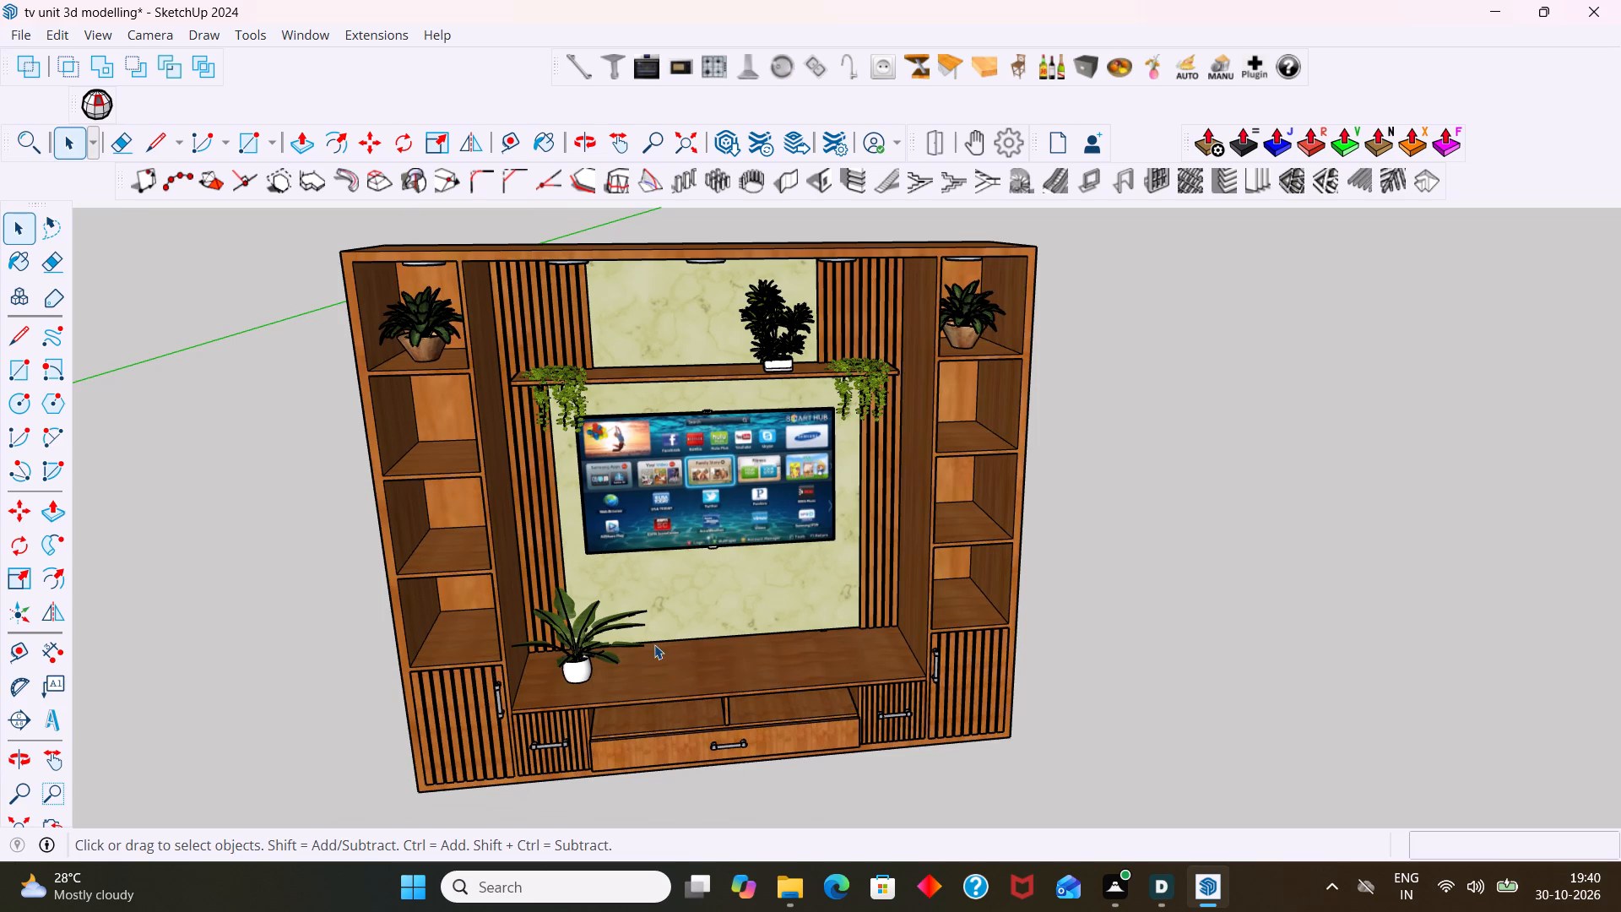
shift+middle_drag(675, 622, 774, 590)
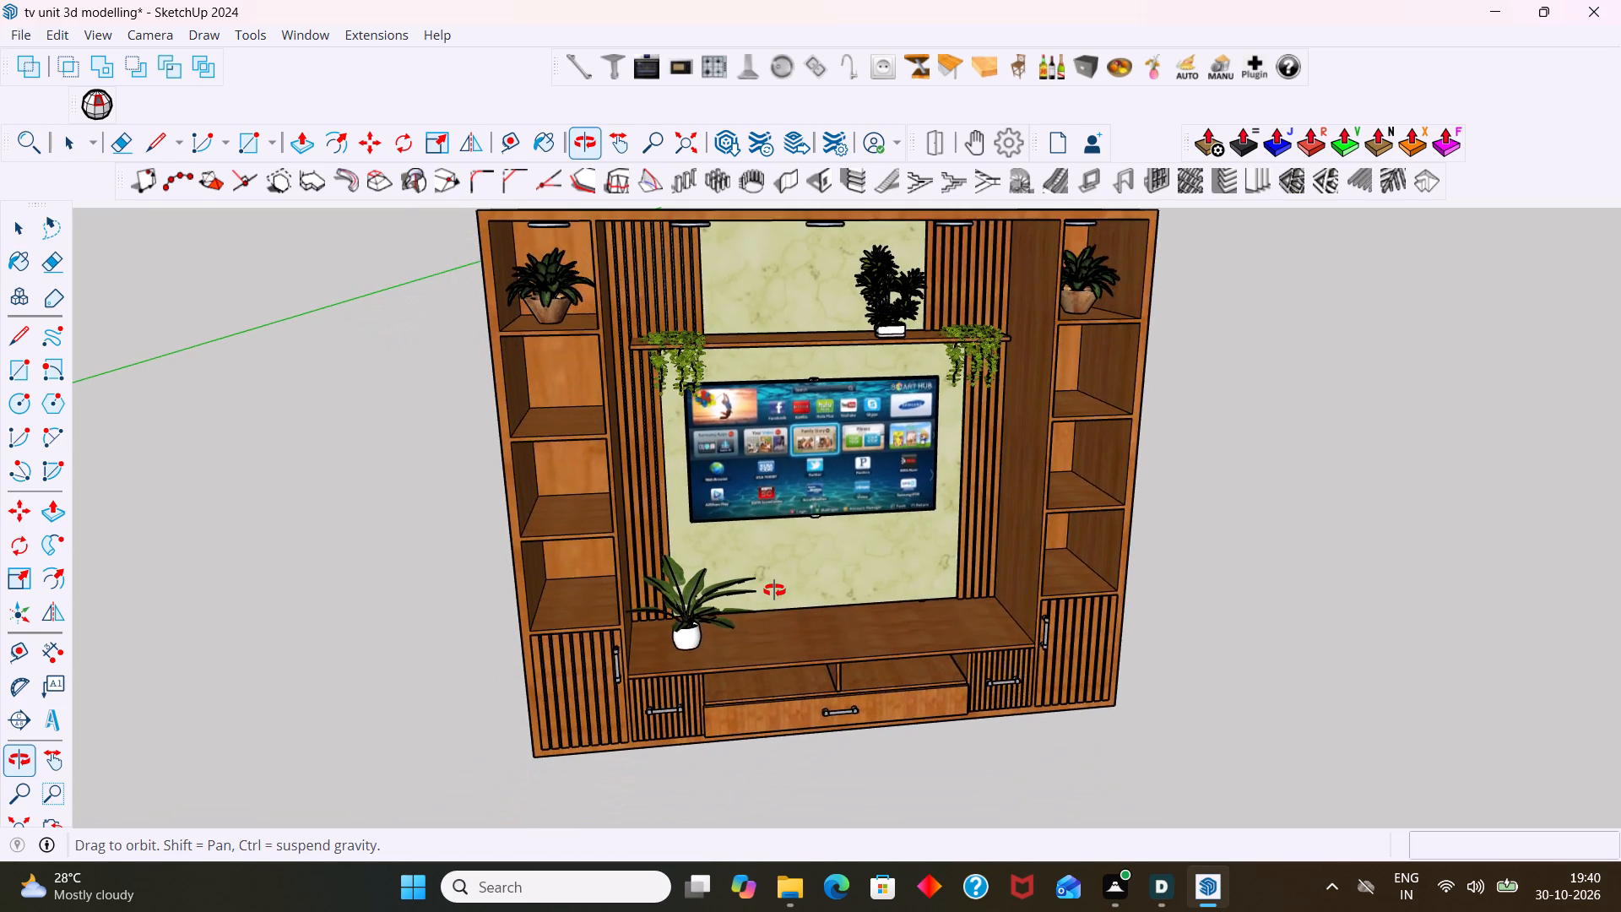
shift+middle_drag(774, 590, 697, 646)
middle_drag(713, 638, 781, 603)
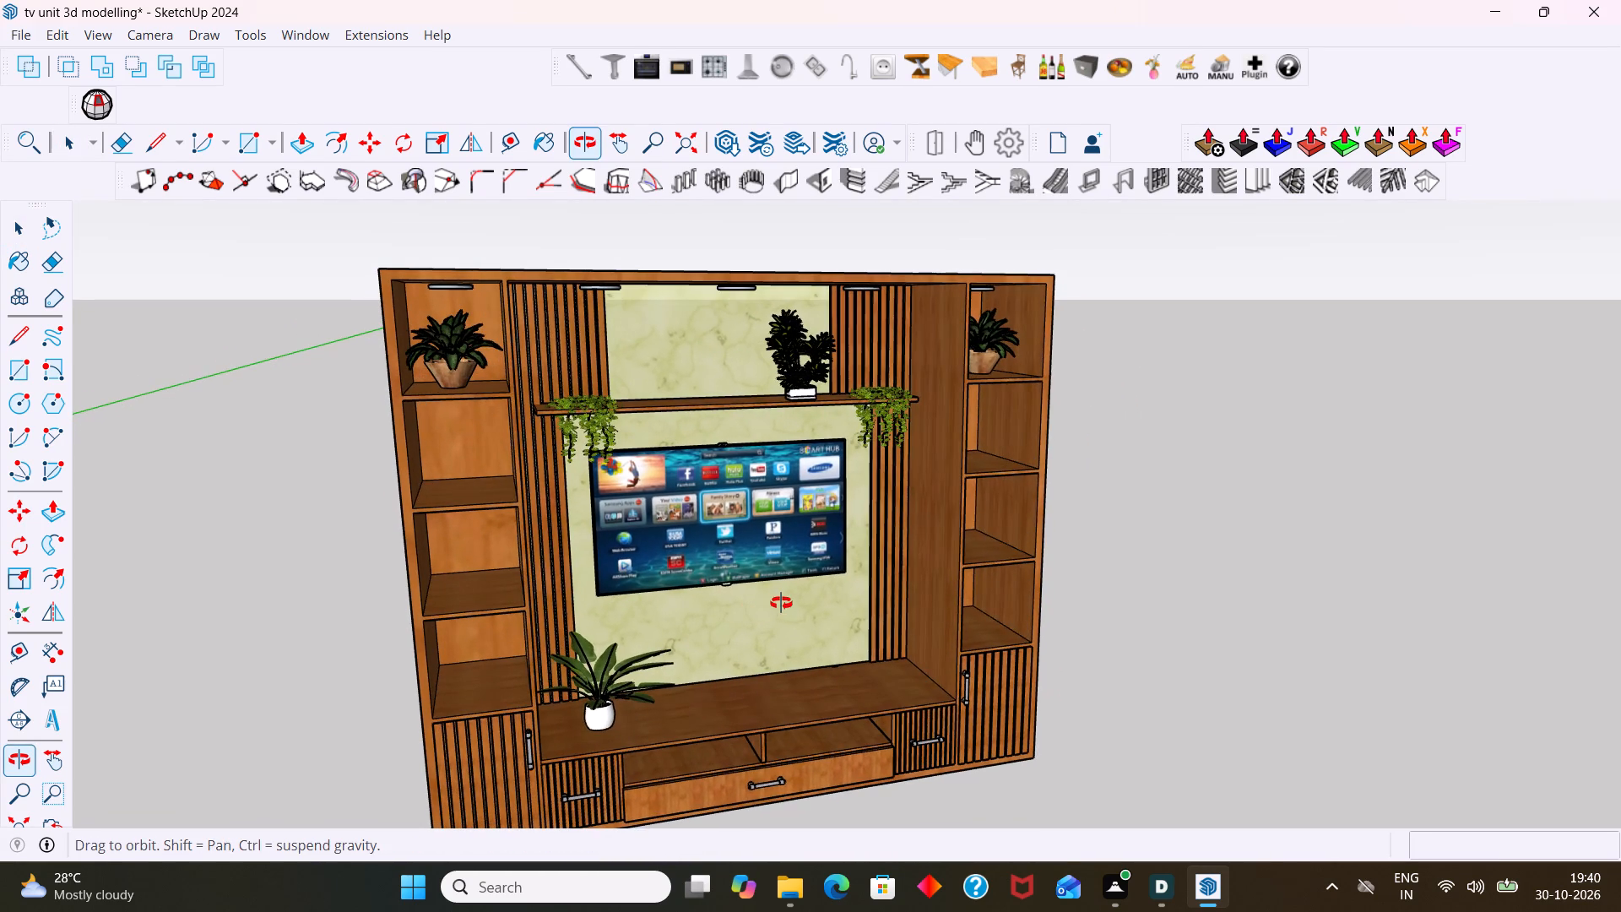
middle_drag(781, 603, 783, 603)
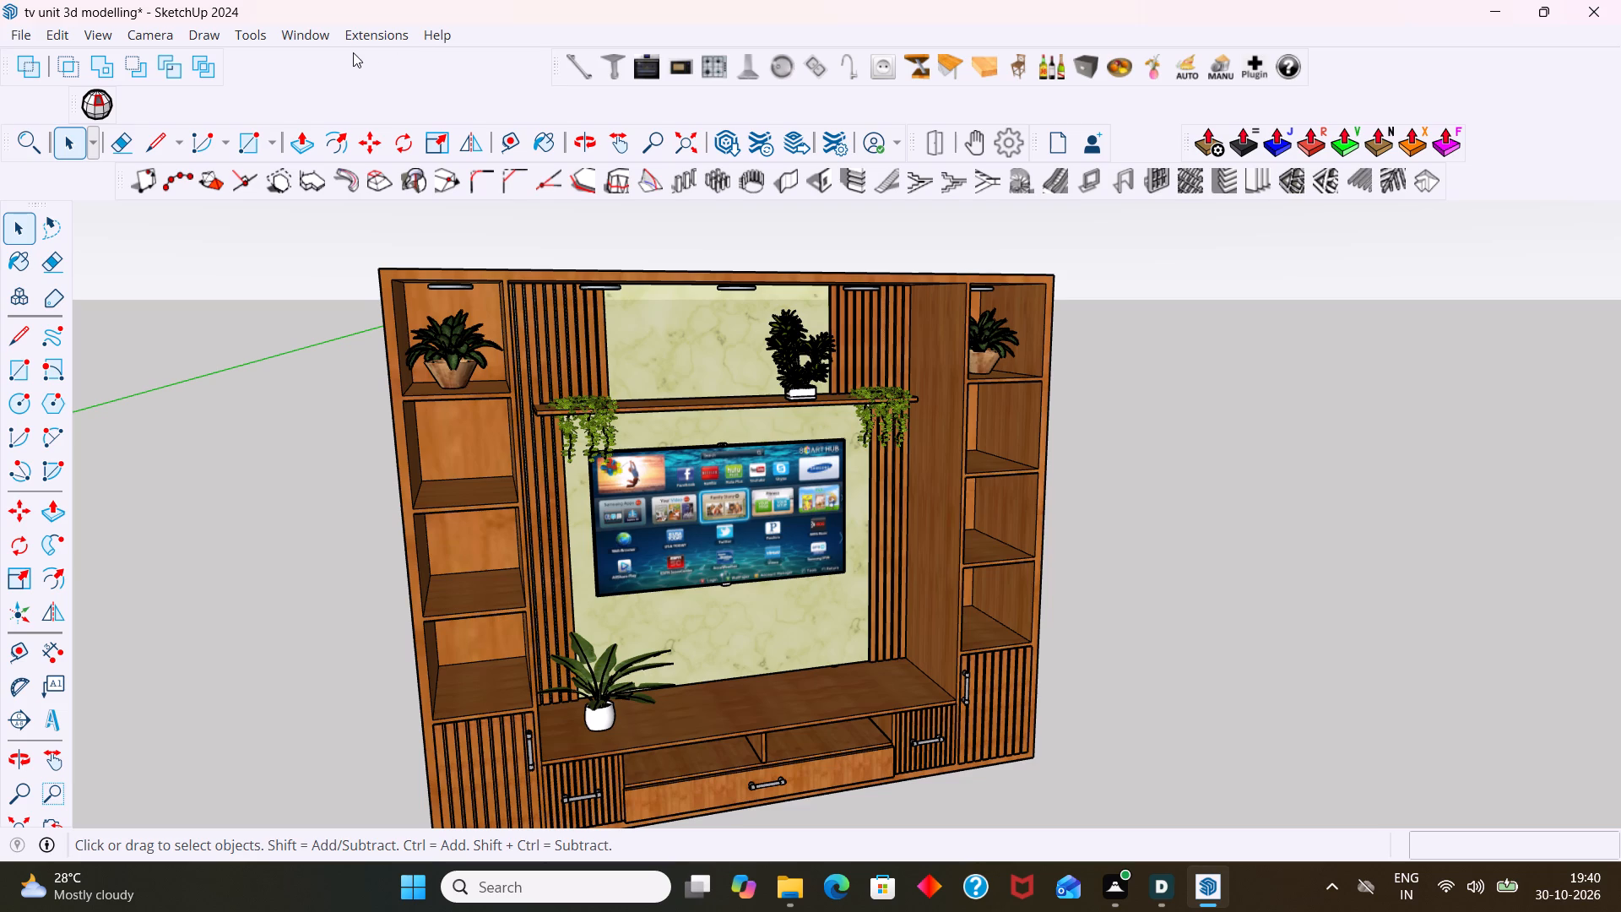
Open 3D Warehouse and search its models for "pot", replacing the previous search term.
click(317, 36)
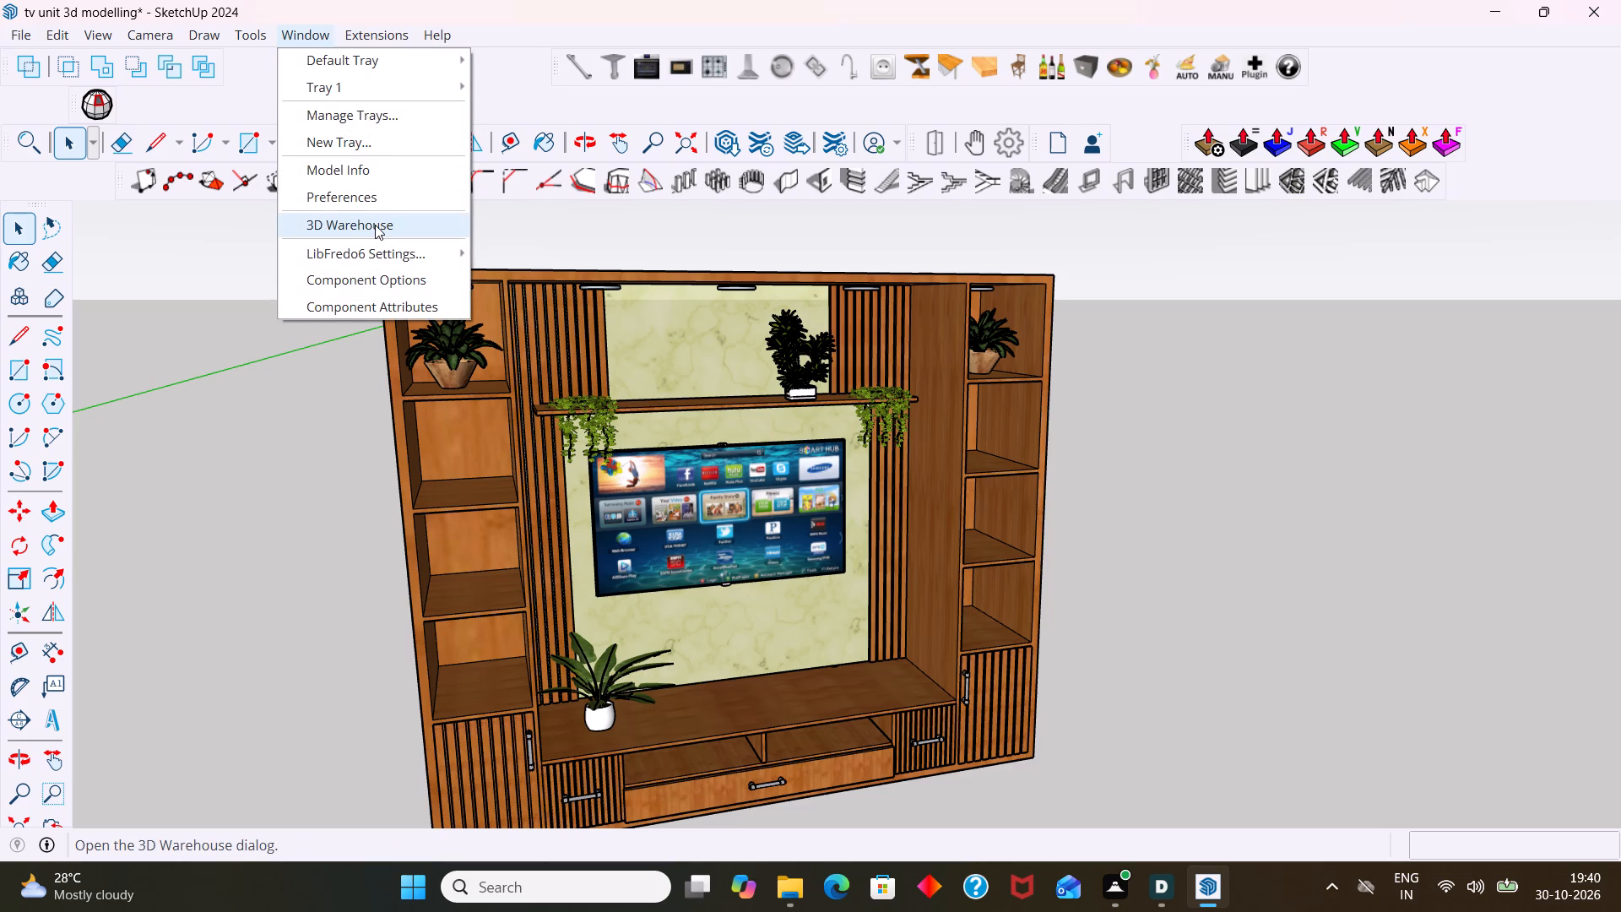
click(374, 223)
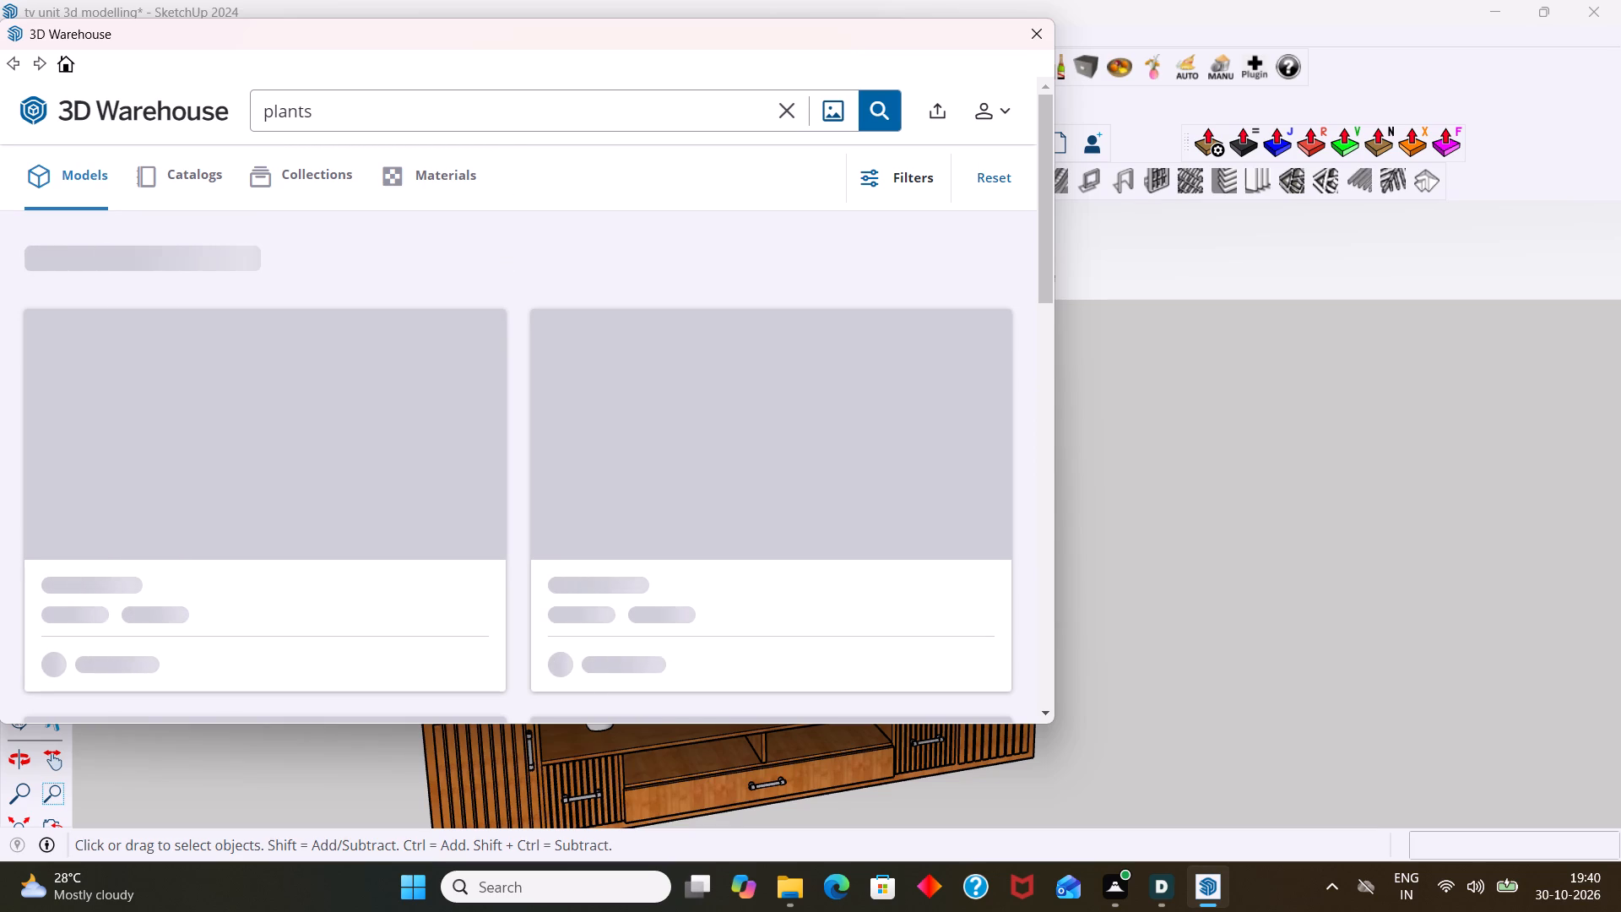
click(436, 127)
key(BackSpace)
key(BackSpace)
key(BackSpace)
key(BackSpace)
key(BackSpace)
key(BackSpace)
key(BackSpace)
key(BackSpace)
key(BackSpace)
key(BackSpace)
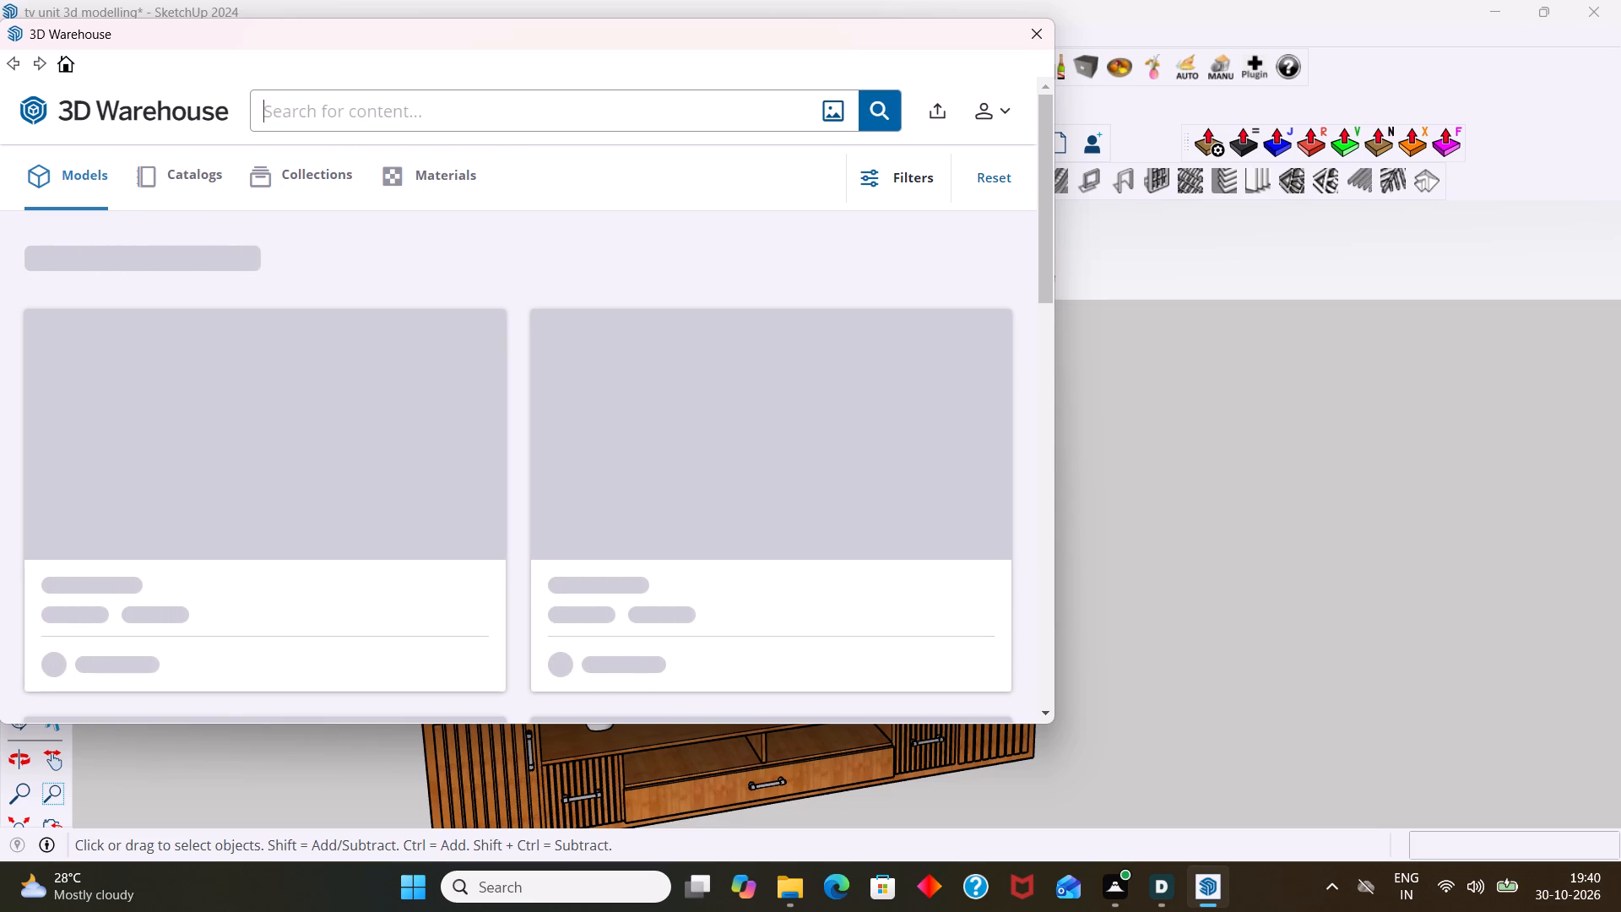
text(pot)
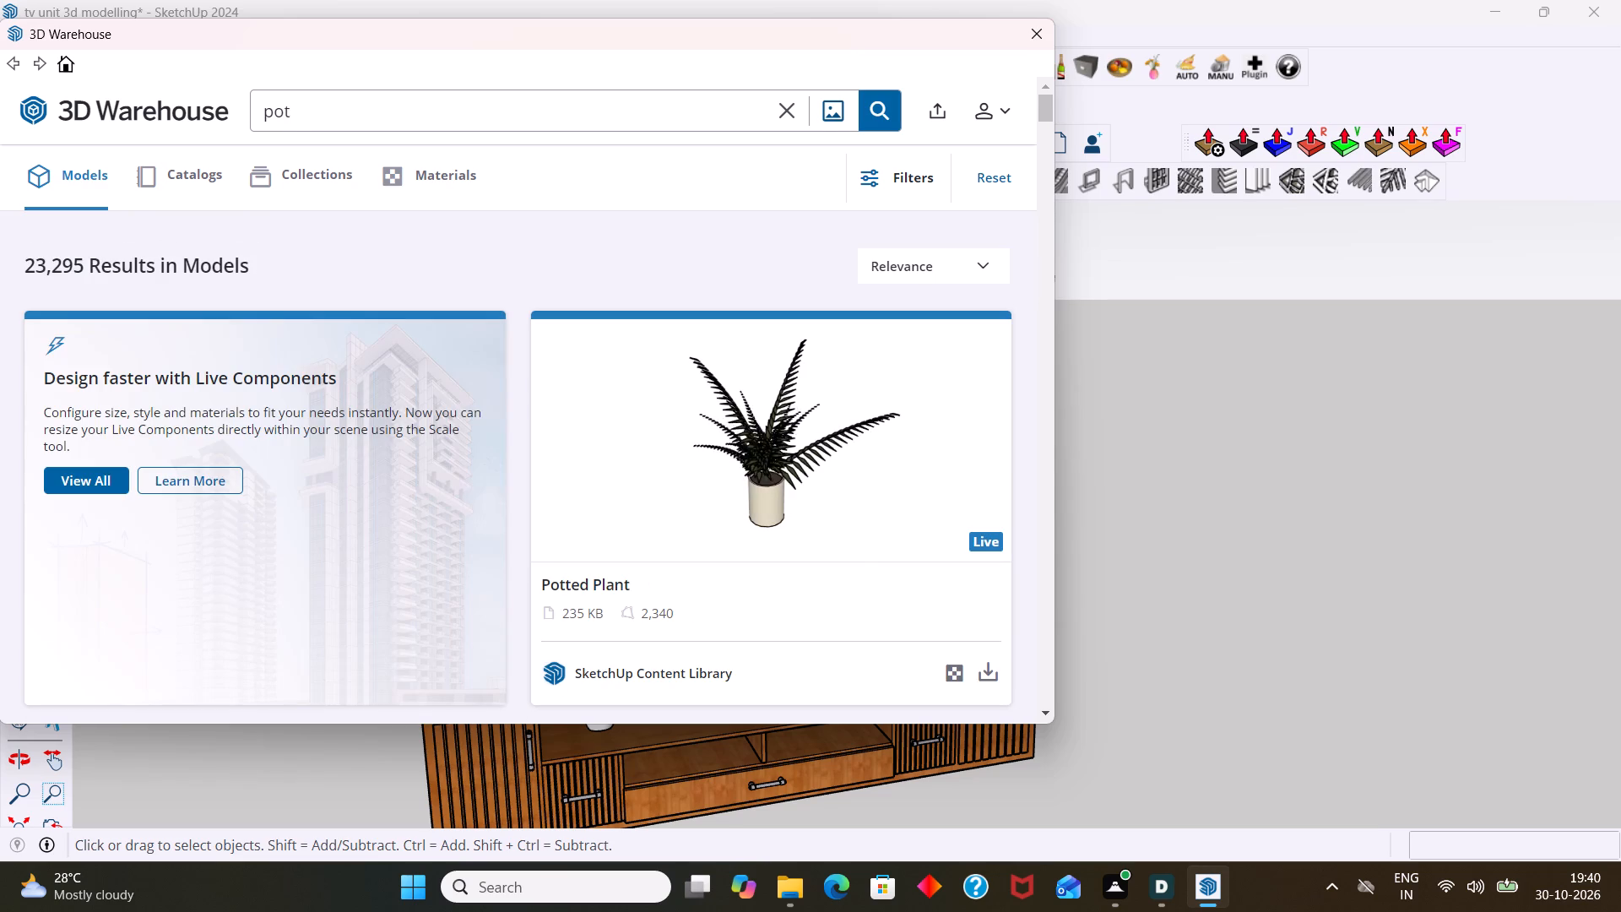
key(t)
key(BackSpace)
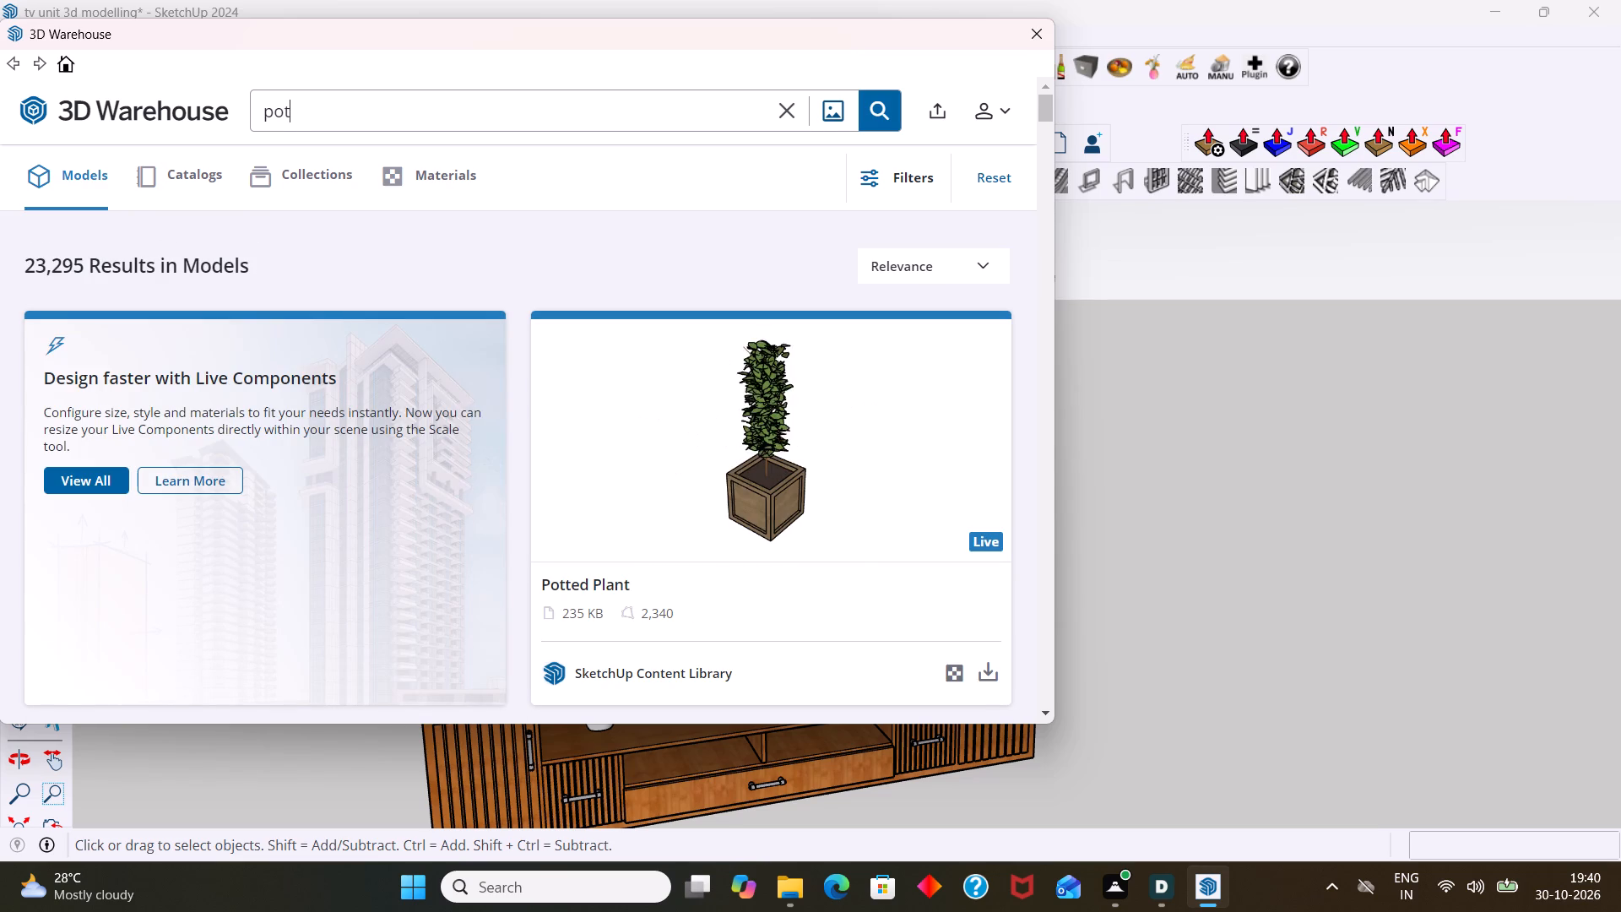
scroll(484, 275, down, 8)
scroll(529, 362, down, 4)
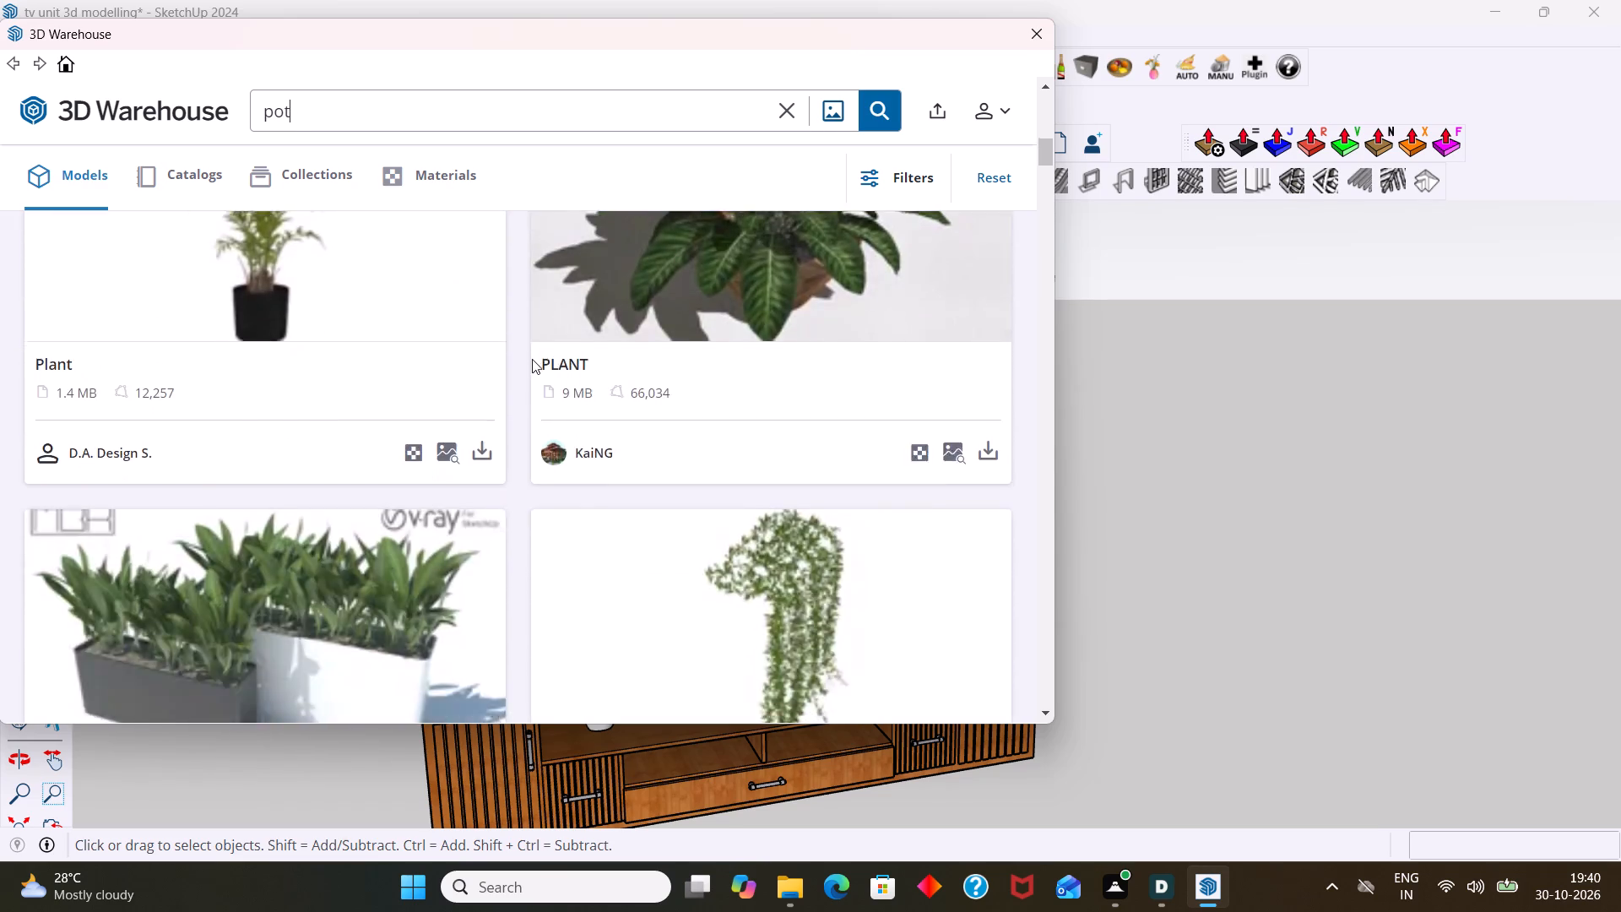
scroll(532, 359, down, 9)
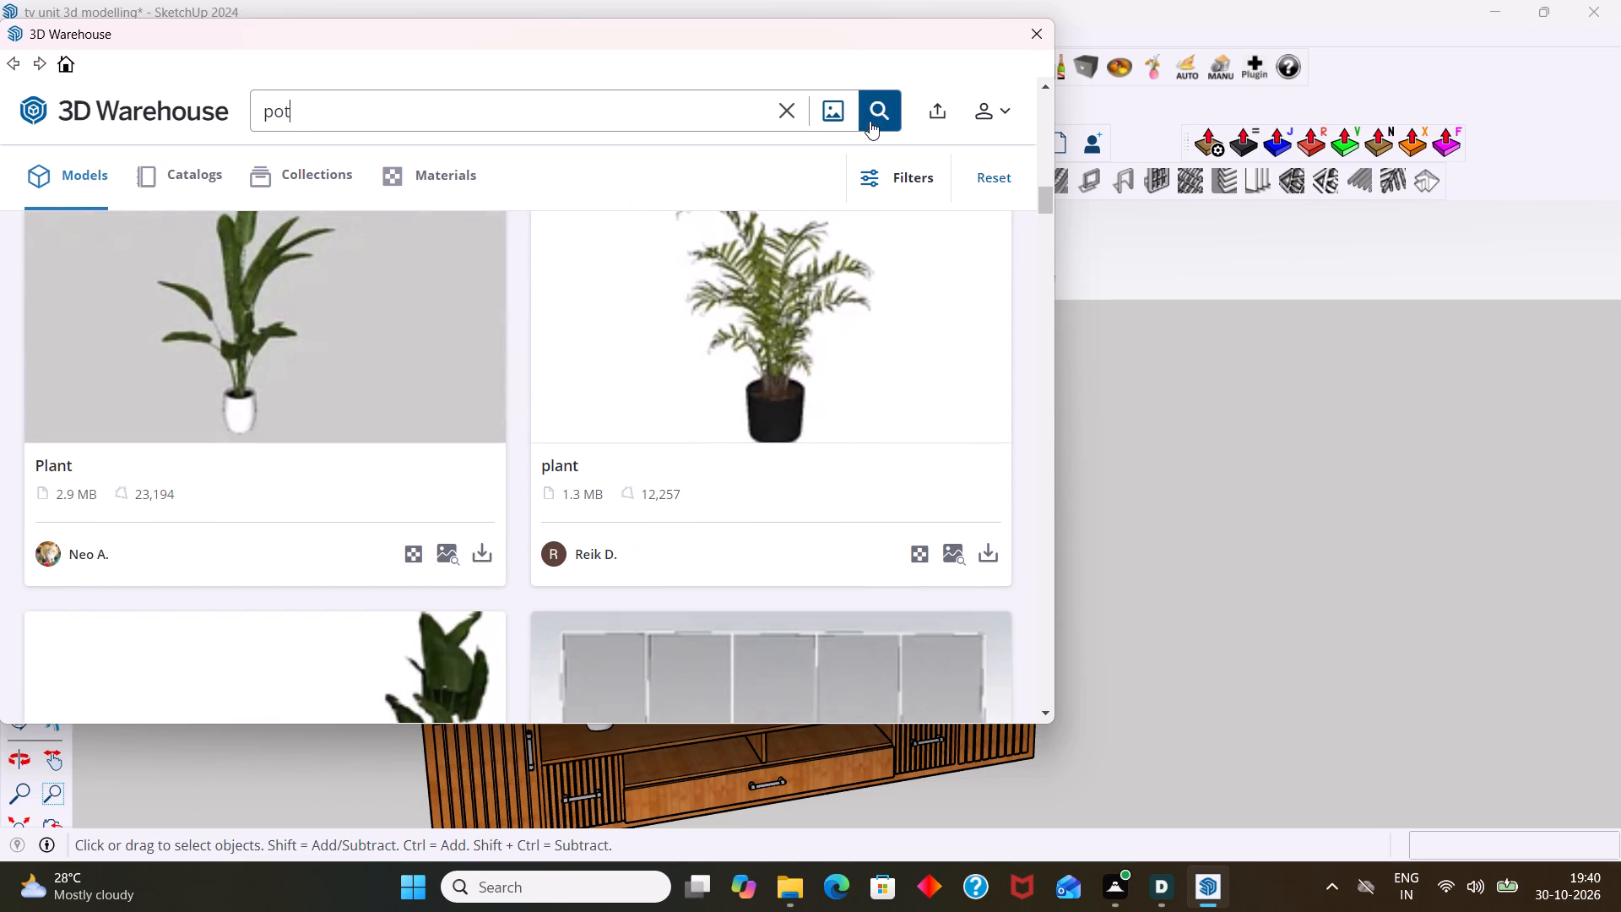
click(875, 116)
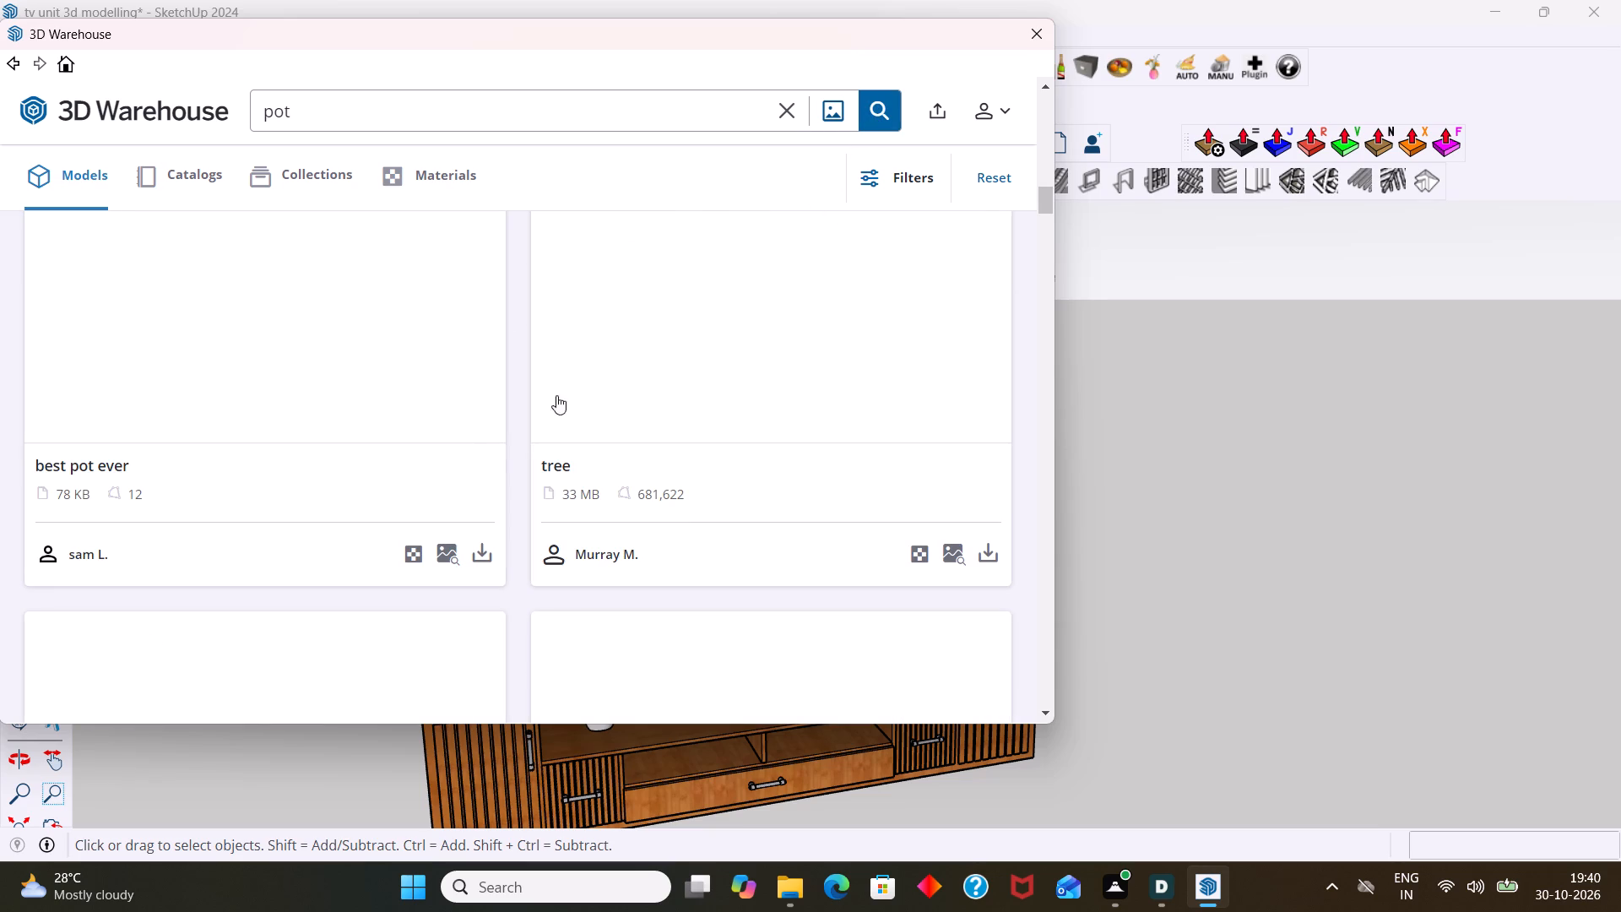
Browse the 3D Warehouse pot results for a decorative vase that suits the TV unit's shelves.
scroll(449, 437, down, 5)
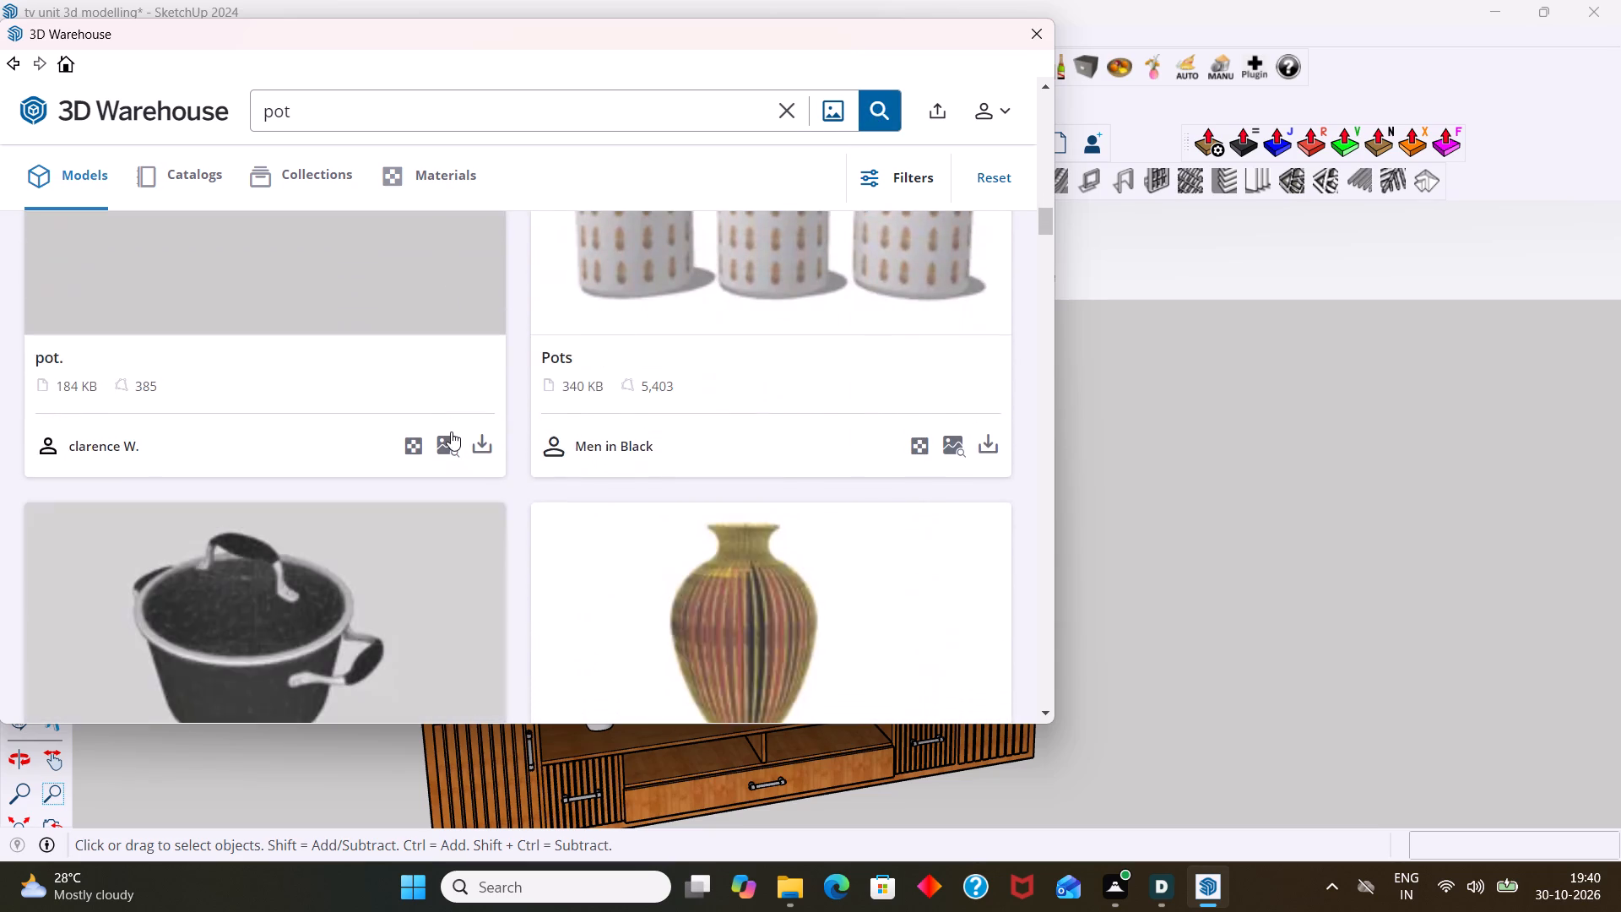
scroll(452, 431, down, 4)
scroll(505, 417, up, 1)
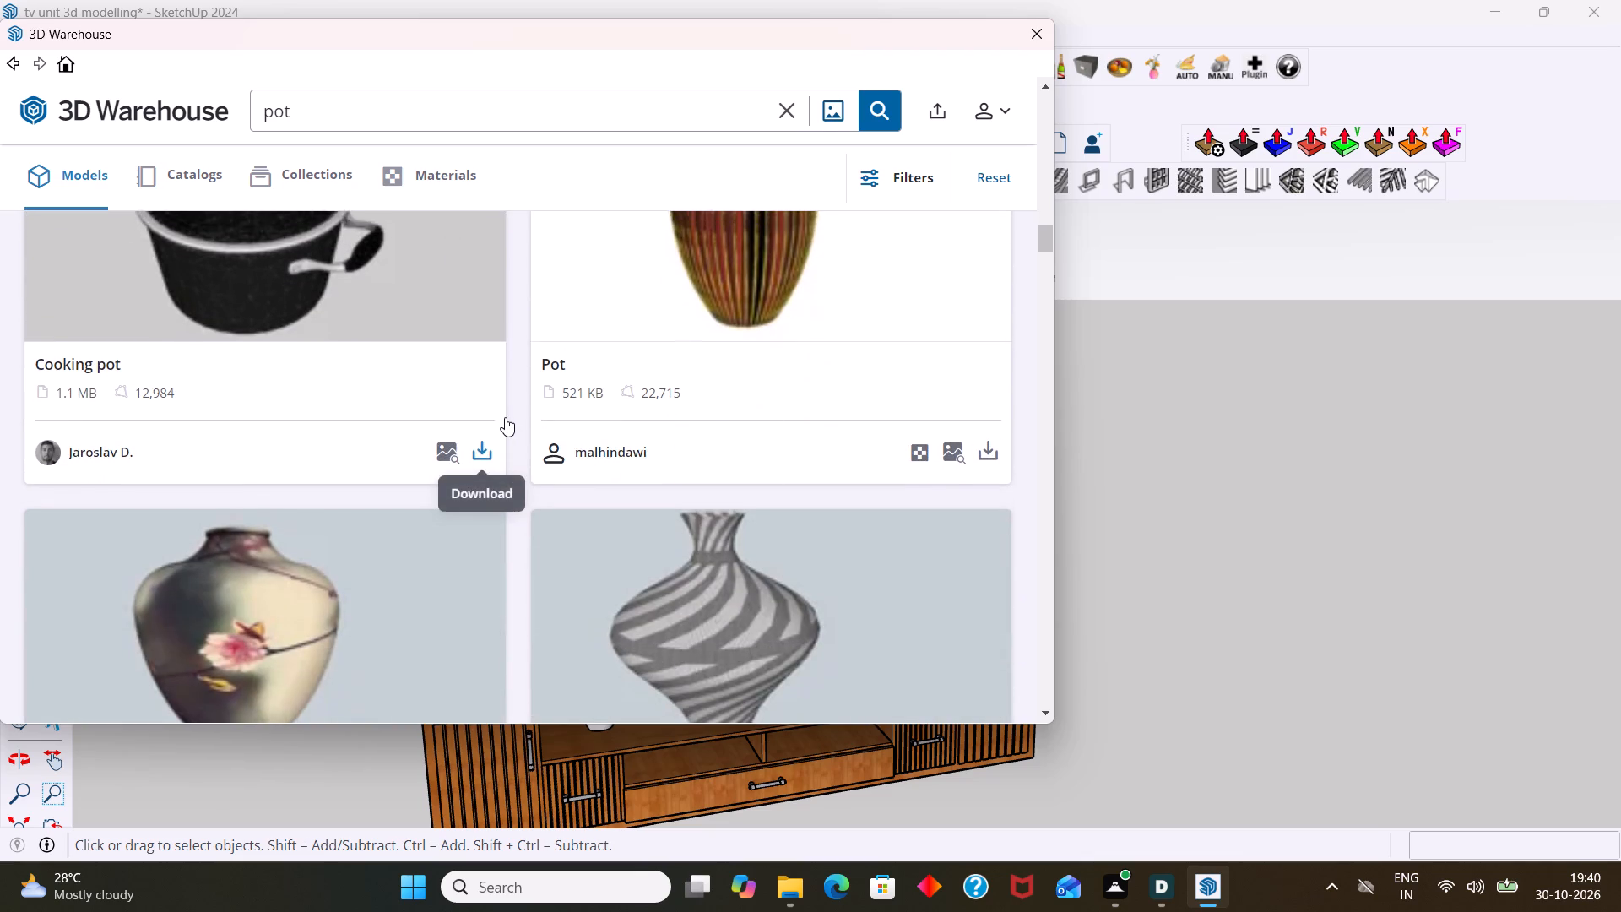
scroll(505, 417, up, 1)
scroll(505, 417, down, 5)
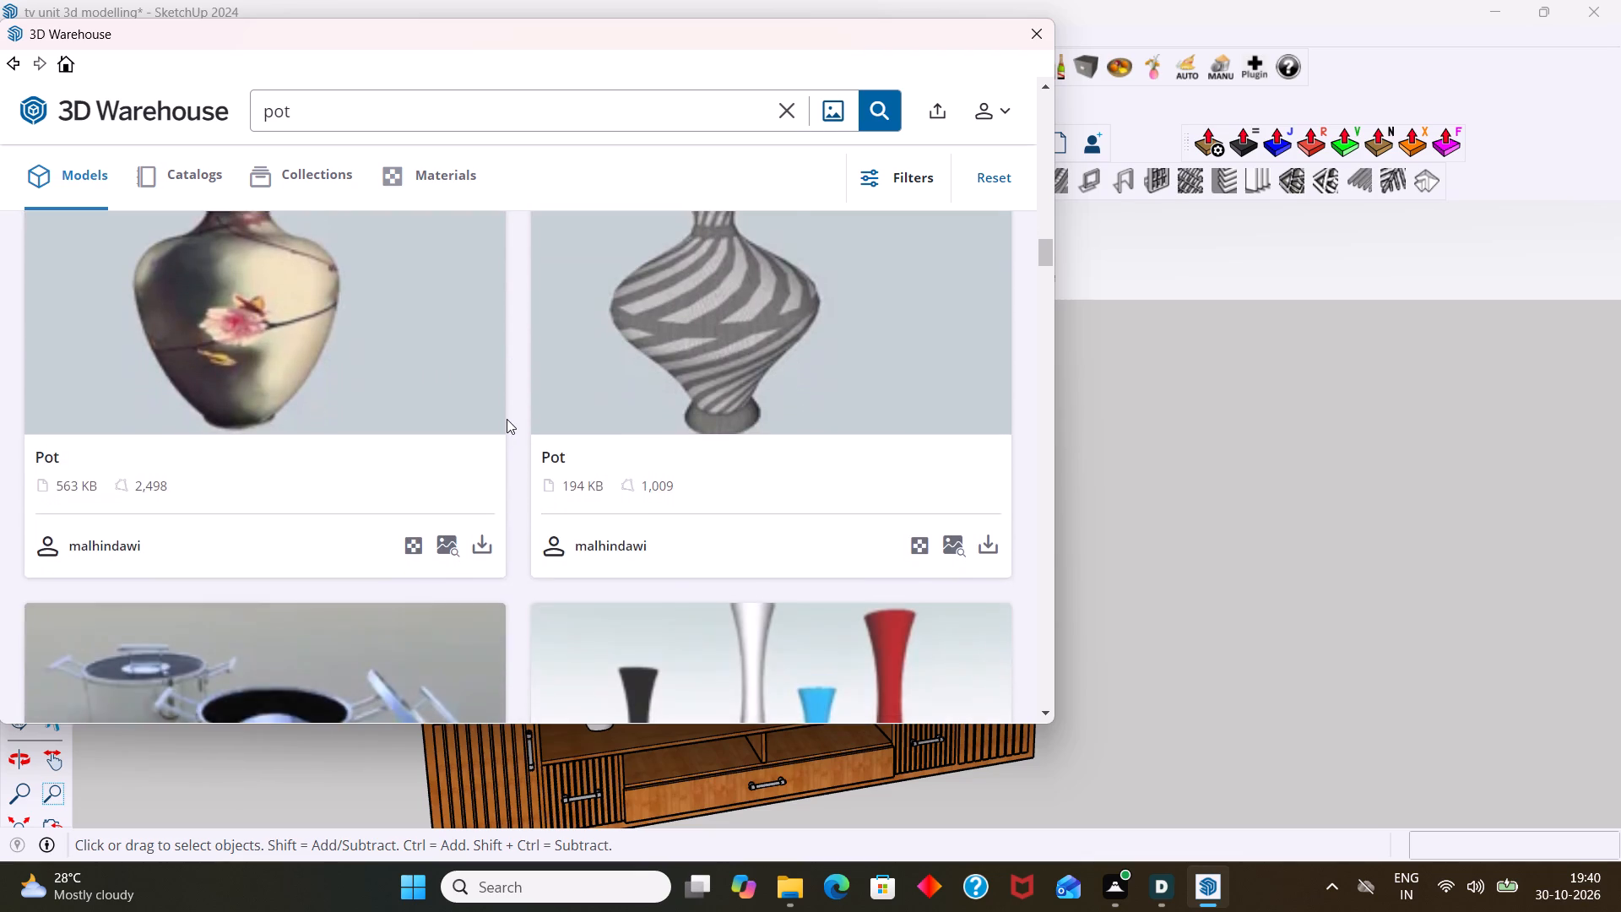
scroll(507, 419, down, 2)
scroll(507, 419, up, 3)
scroll(507, 421, down, 8)
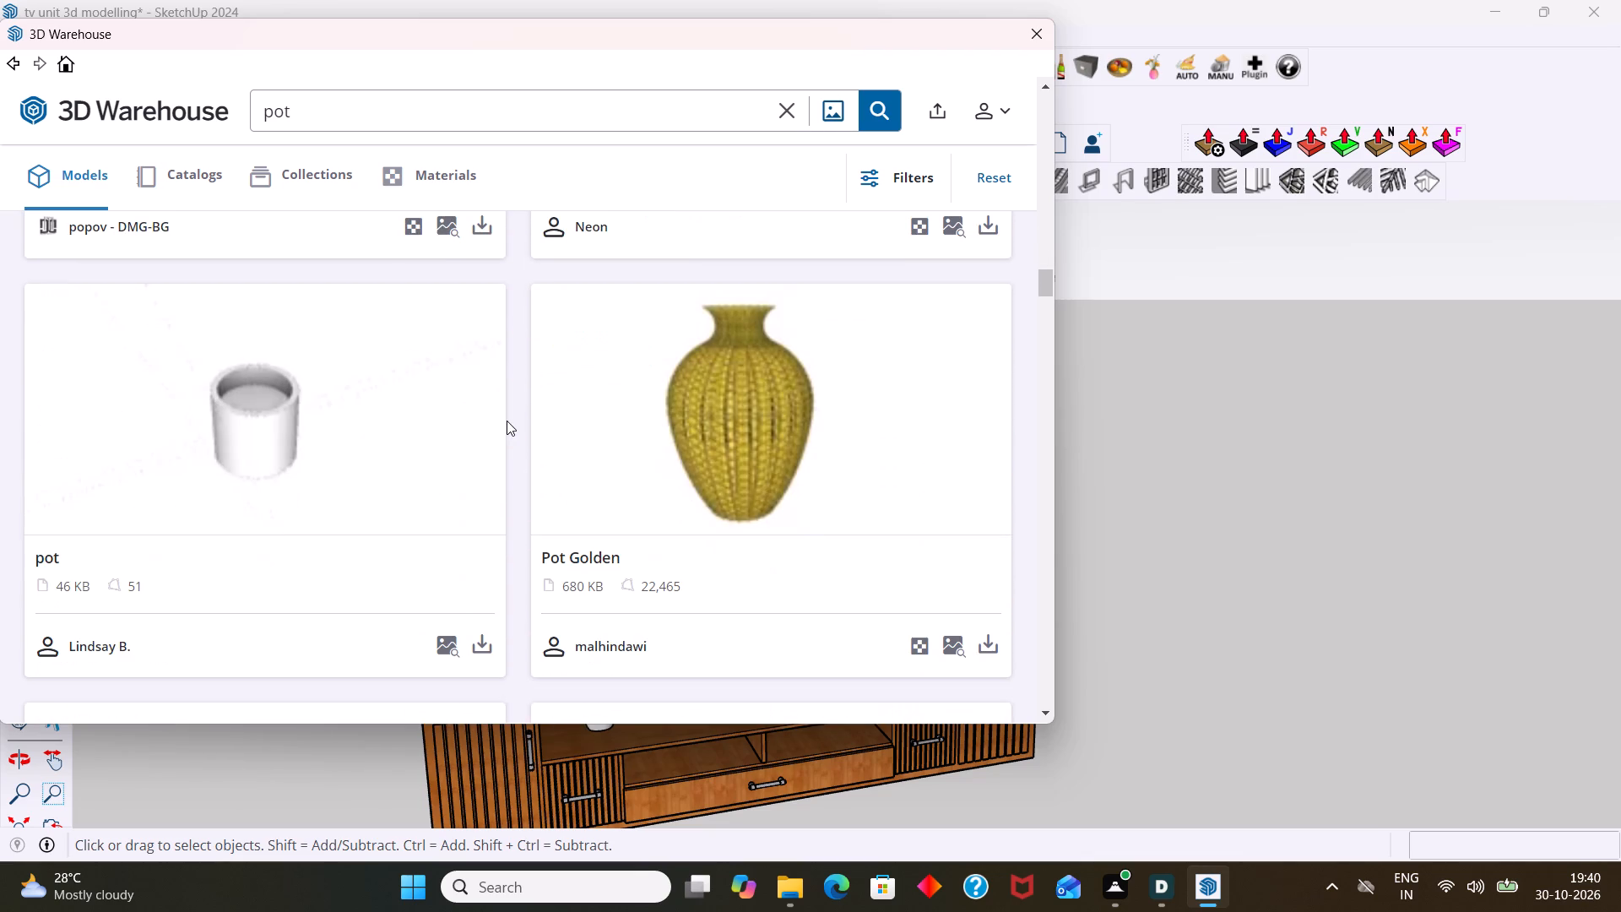
scroll(537, 416, up, 1)
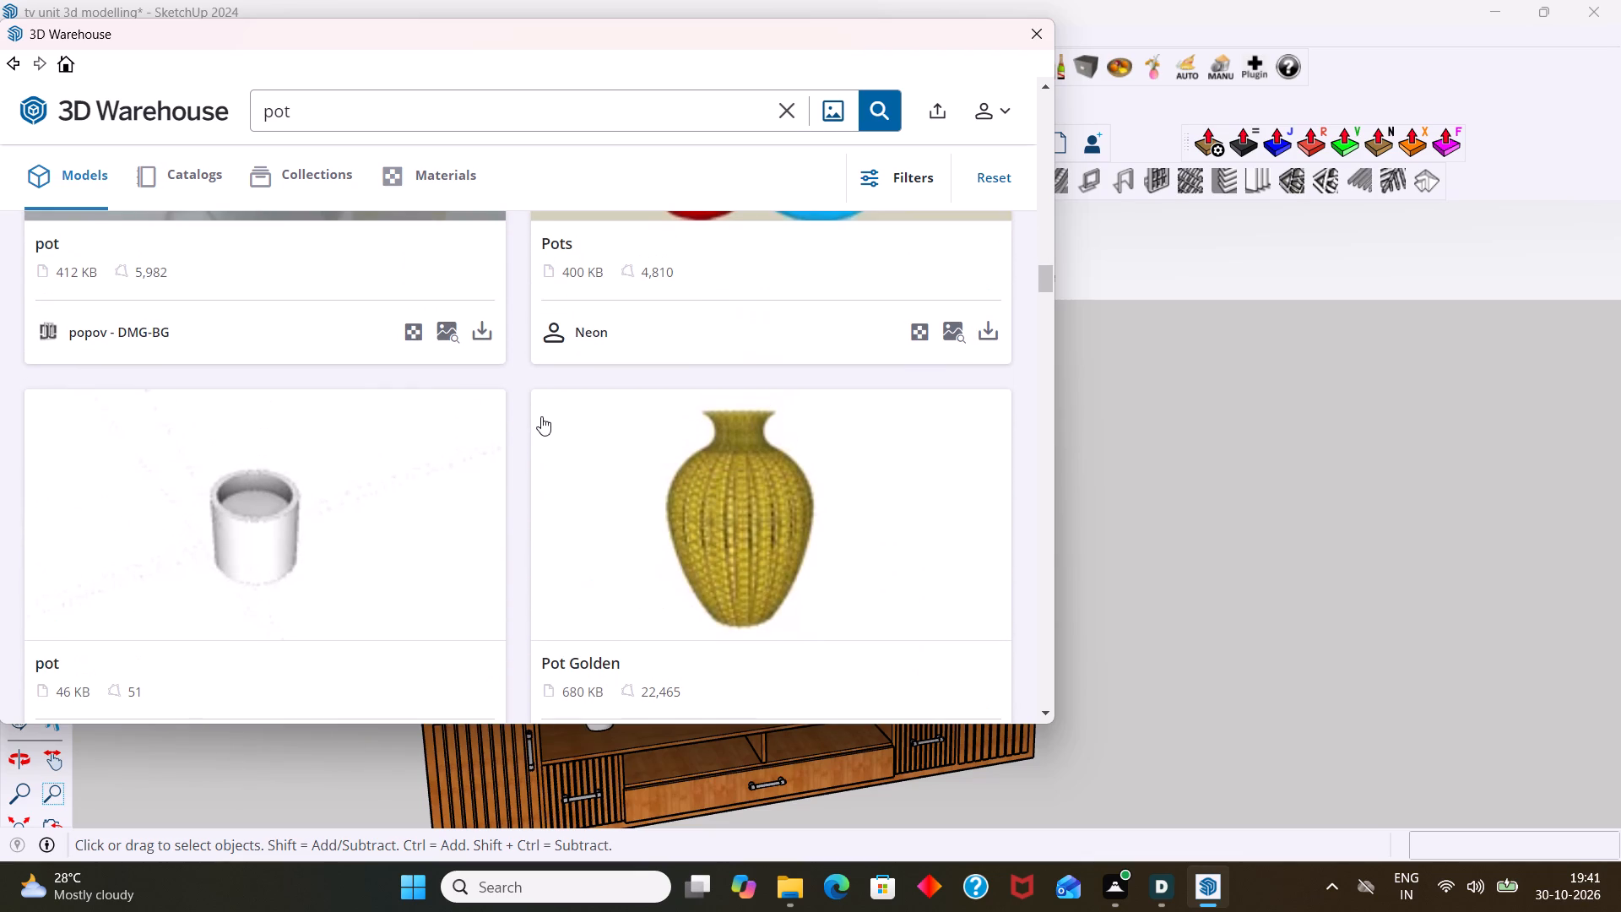
scroll(733, 476, up, 4)
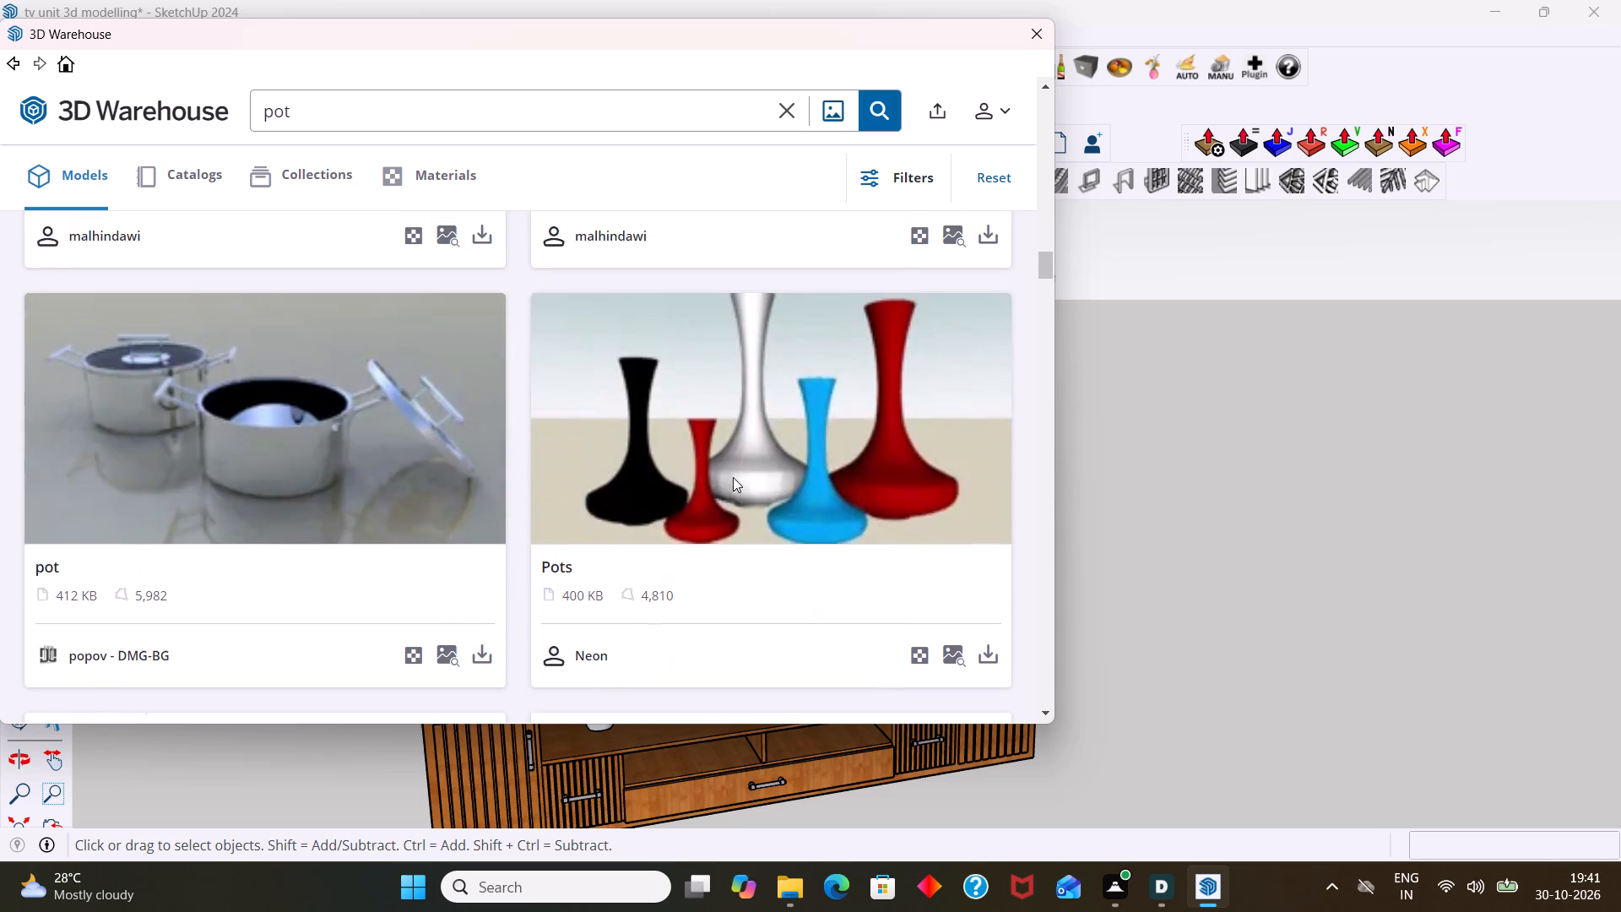
scroll(733, 477, up, 9)
scroll(728, 480, down, 5)
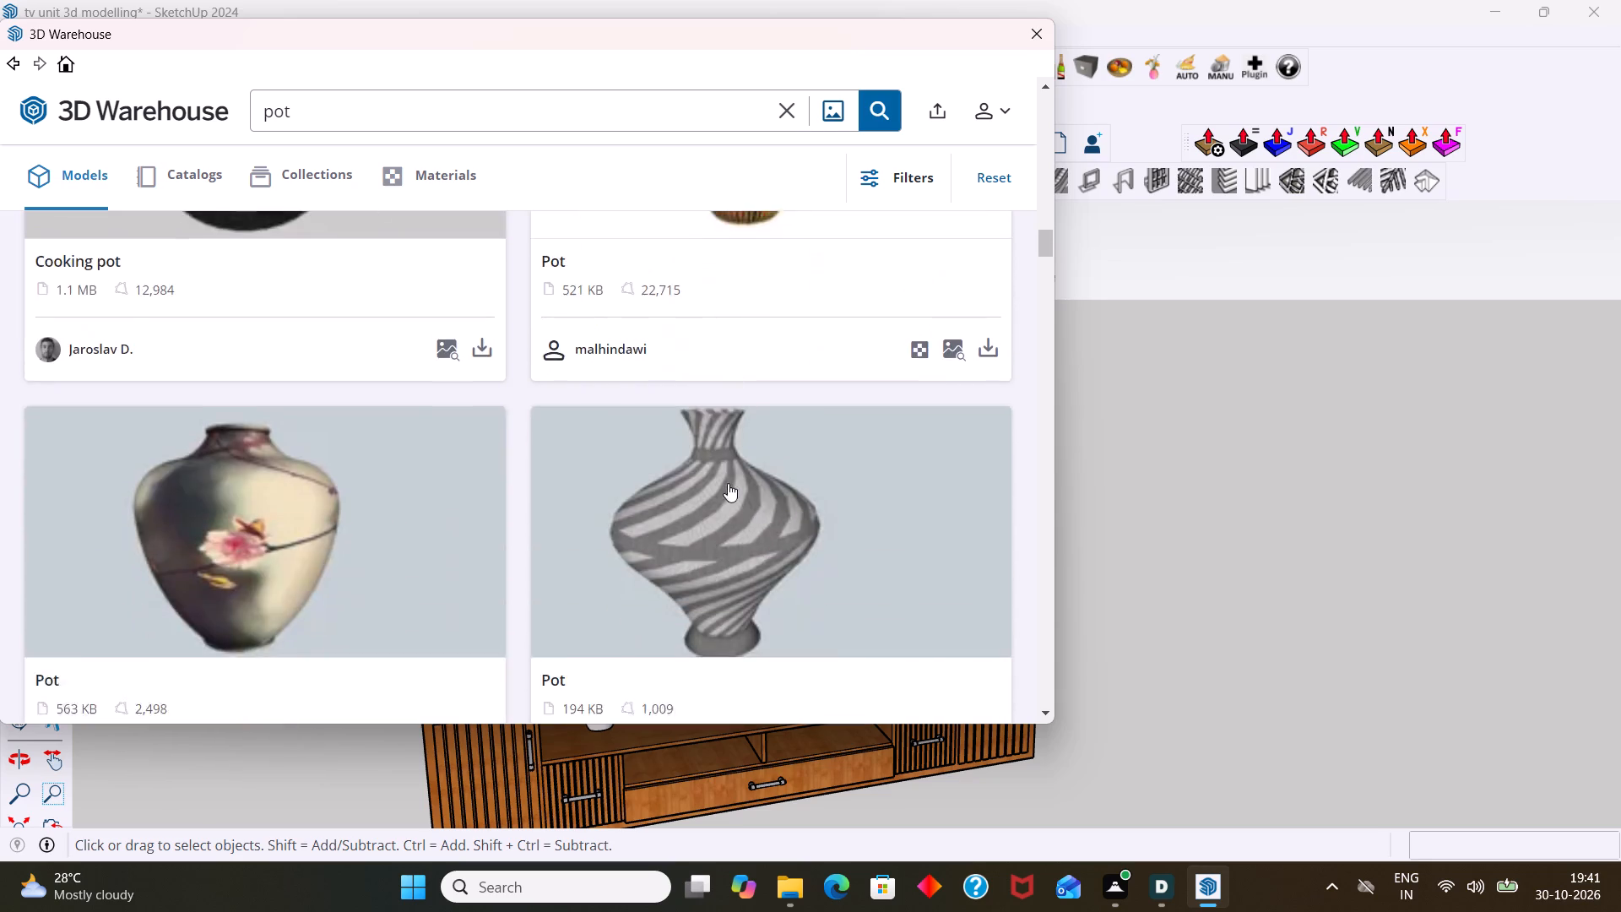
scroll(728, 483, down, 10)
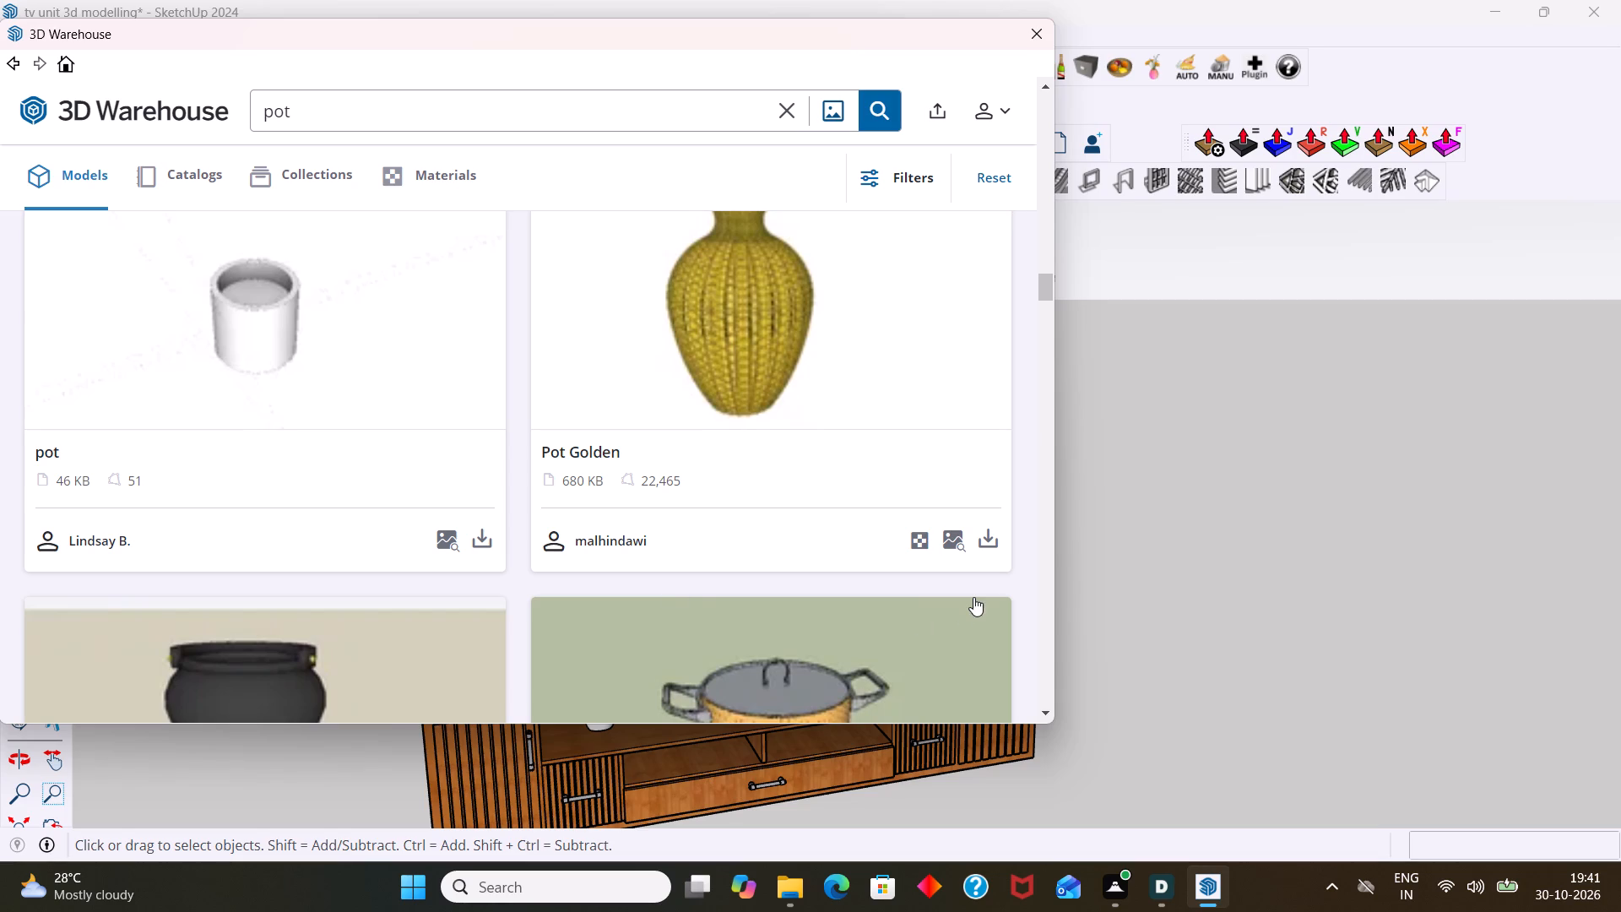
Load the "Pot Golden" model directly into the SketchUp model and place it on the ground beside the TV unit.
click(989, 536)
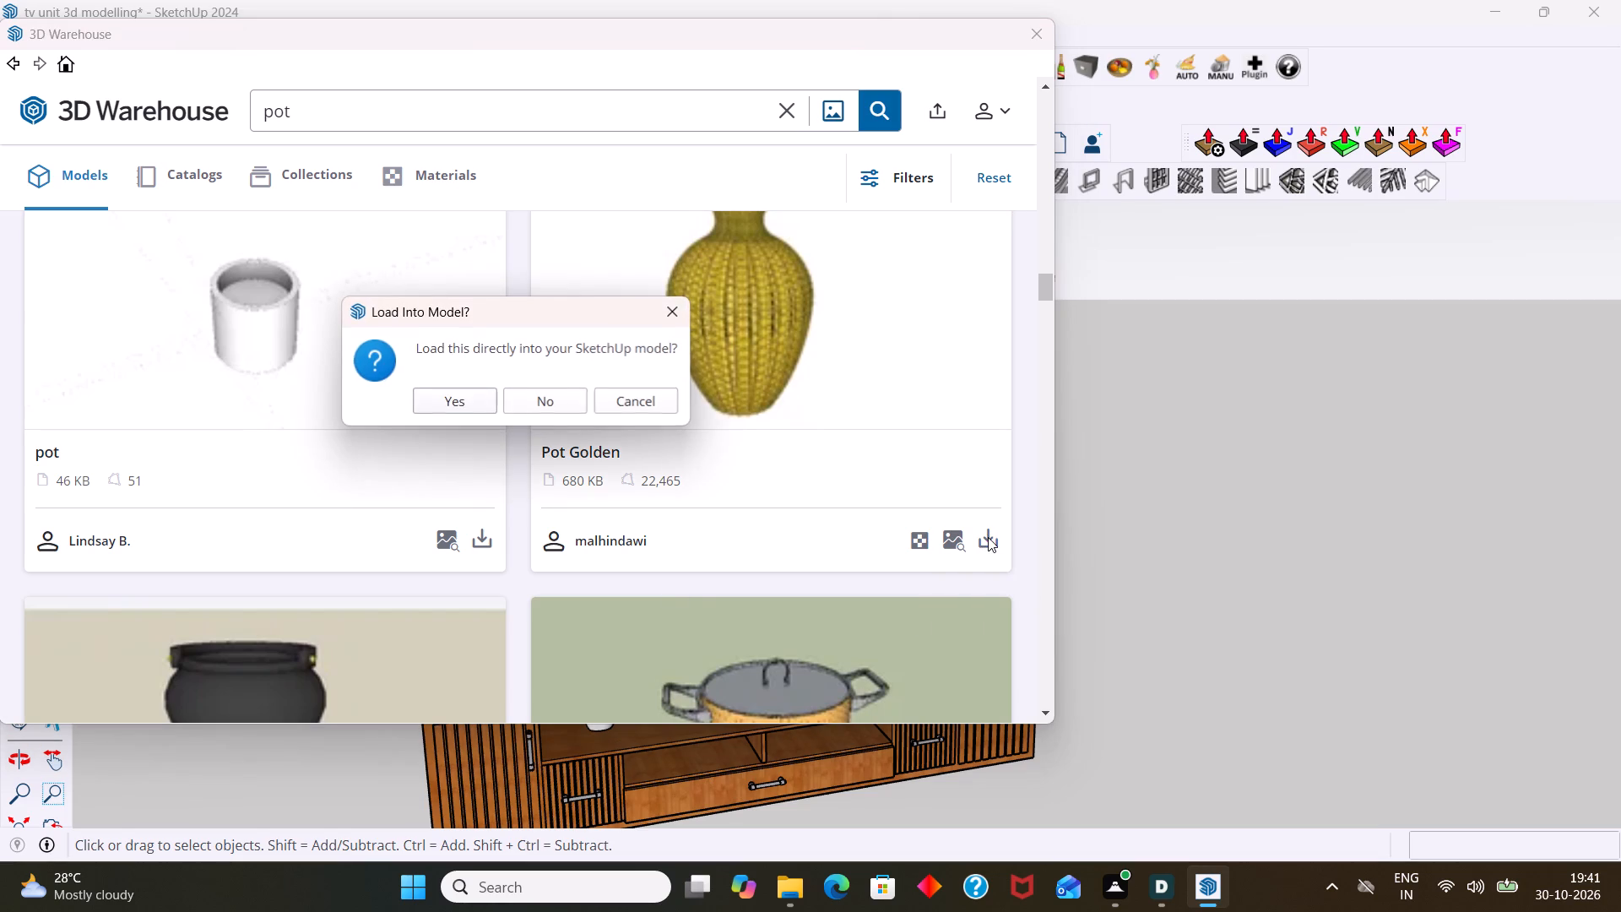
click(465, 398)
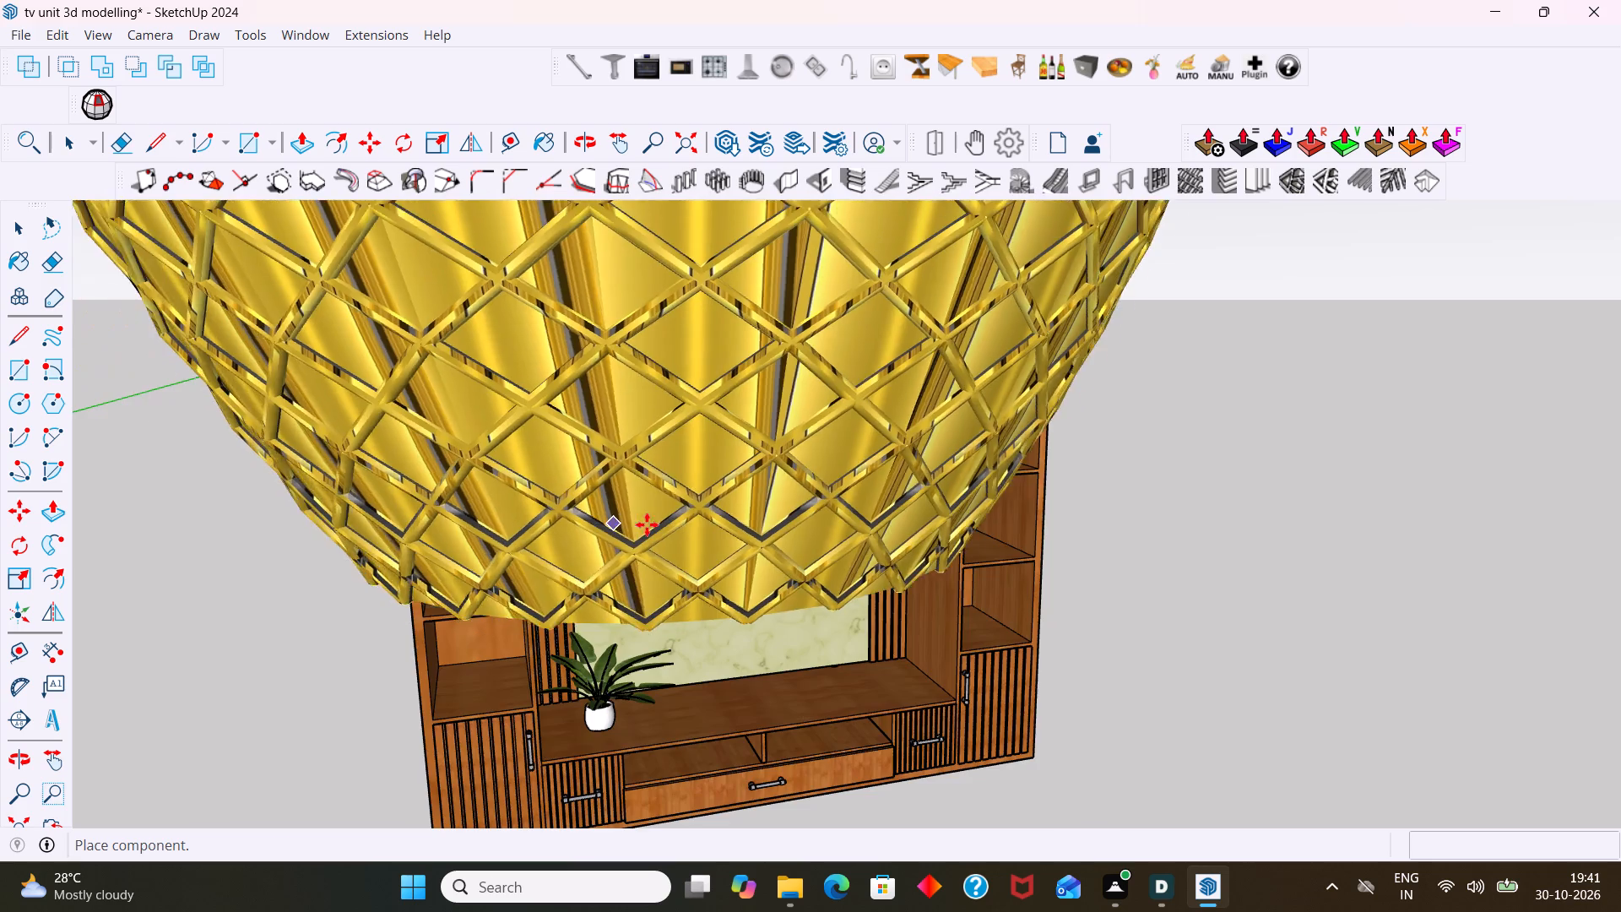
scroll(662, 524, down, 11)
scroll(1085, 613, down, 3)
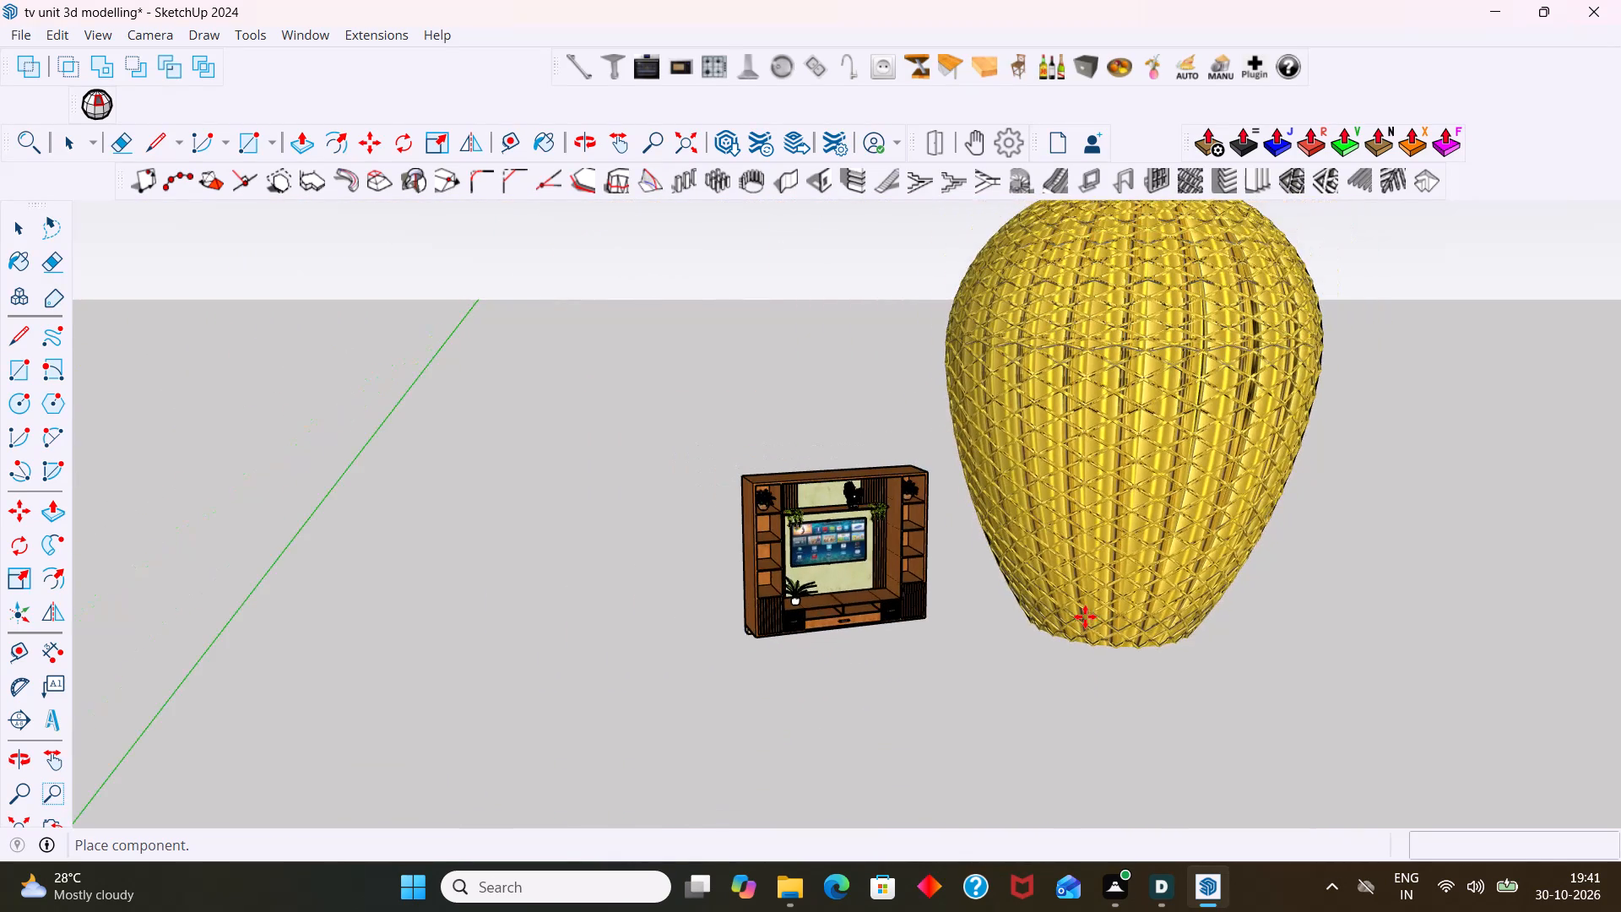
scroll(1030, 598, down, 3)
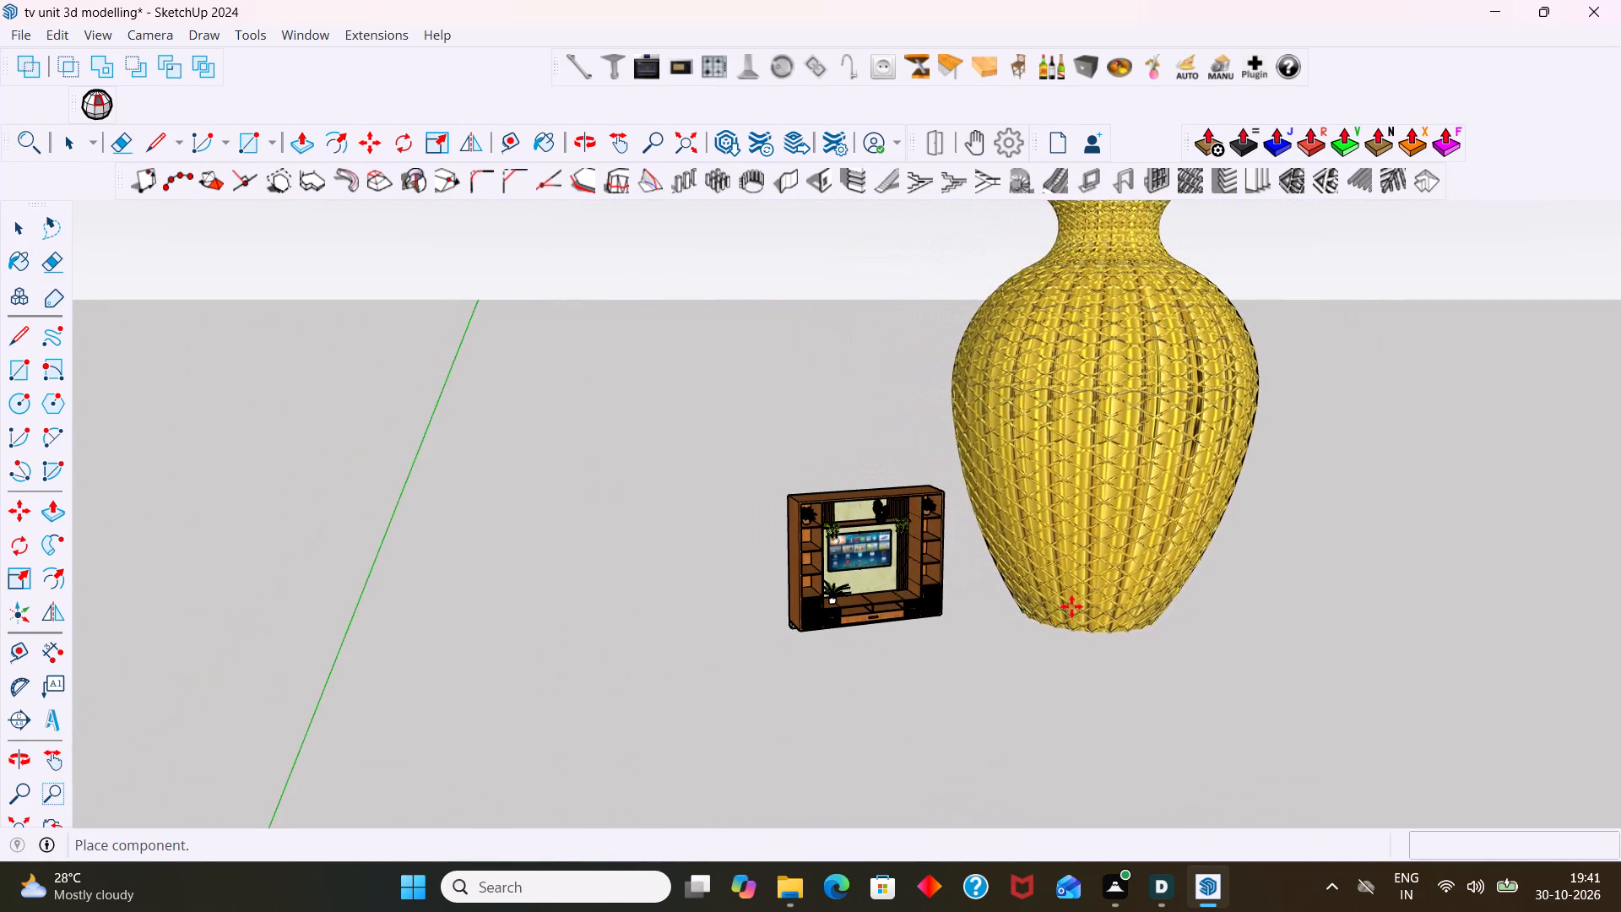
scroll(1087, 599, down, 3)
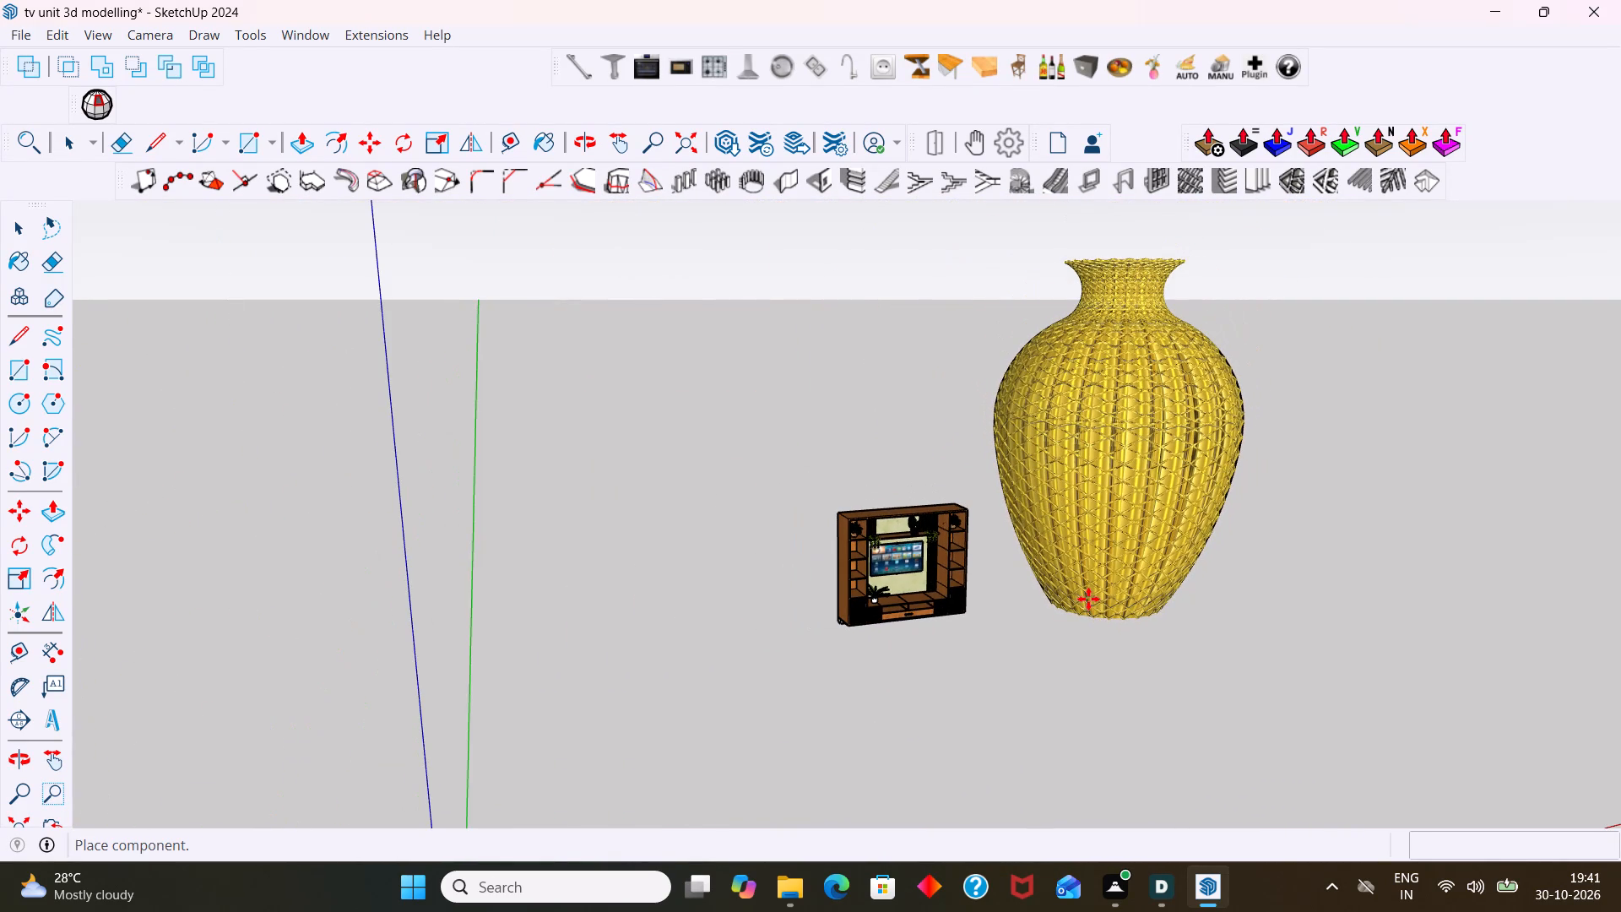
click(1088, 595)
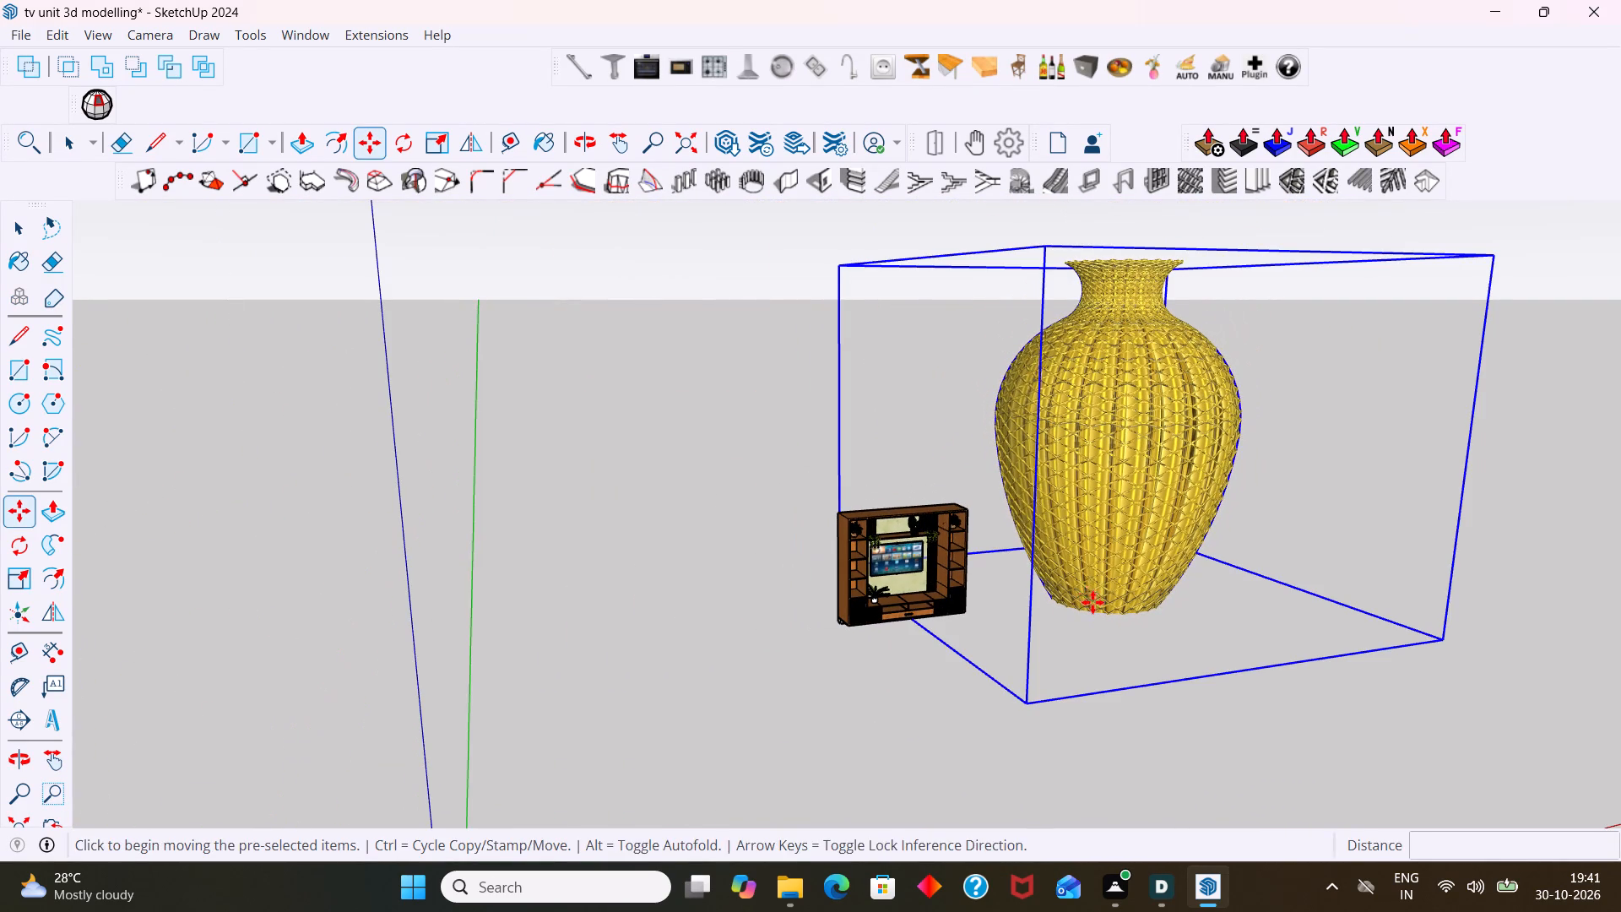
Scale the golden pot to about 0.31 in height, 0.68 along the red axis and 0.71 along the green axis.
key(s)
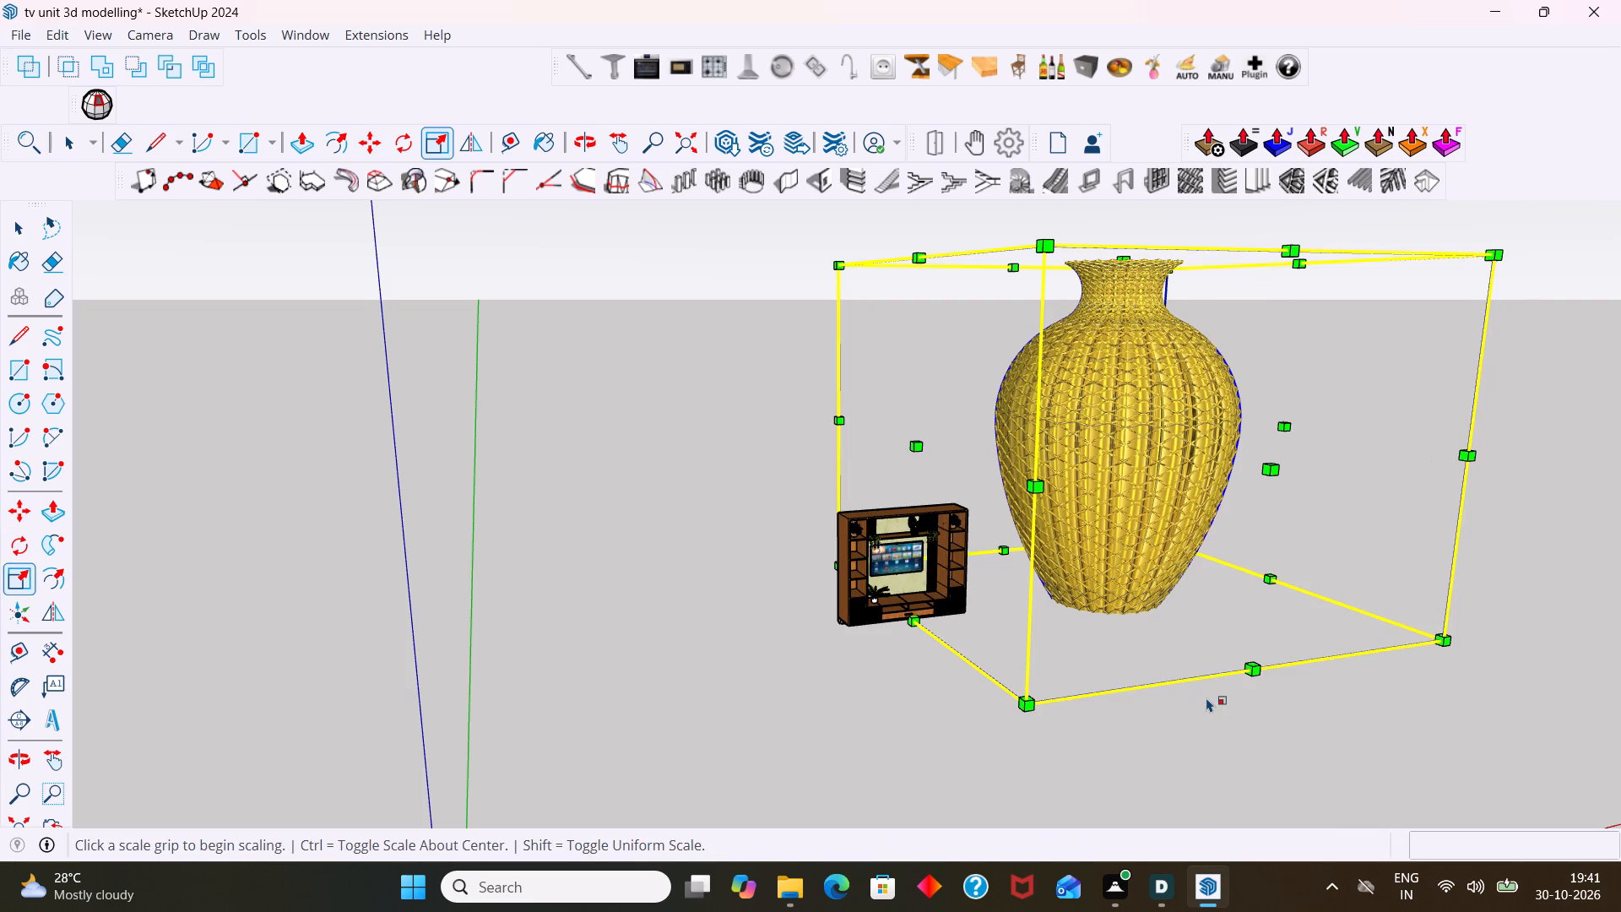
click(1121, 259)
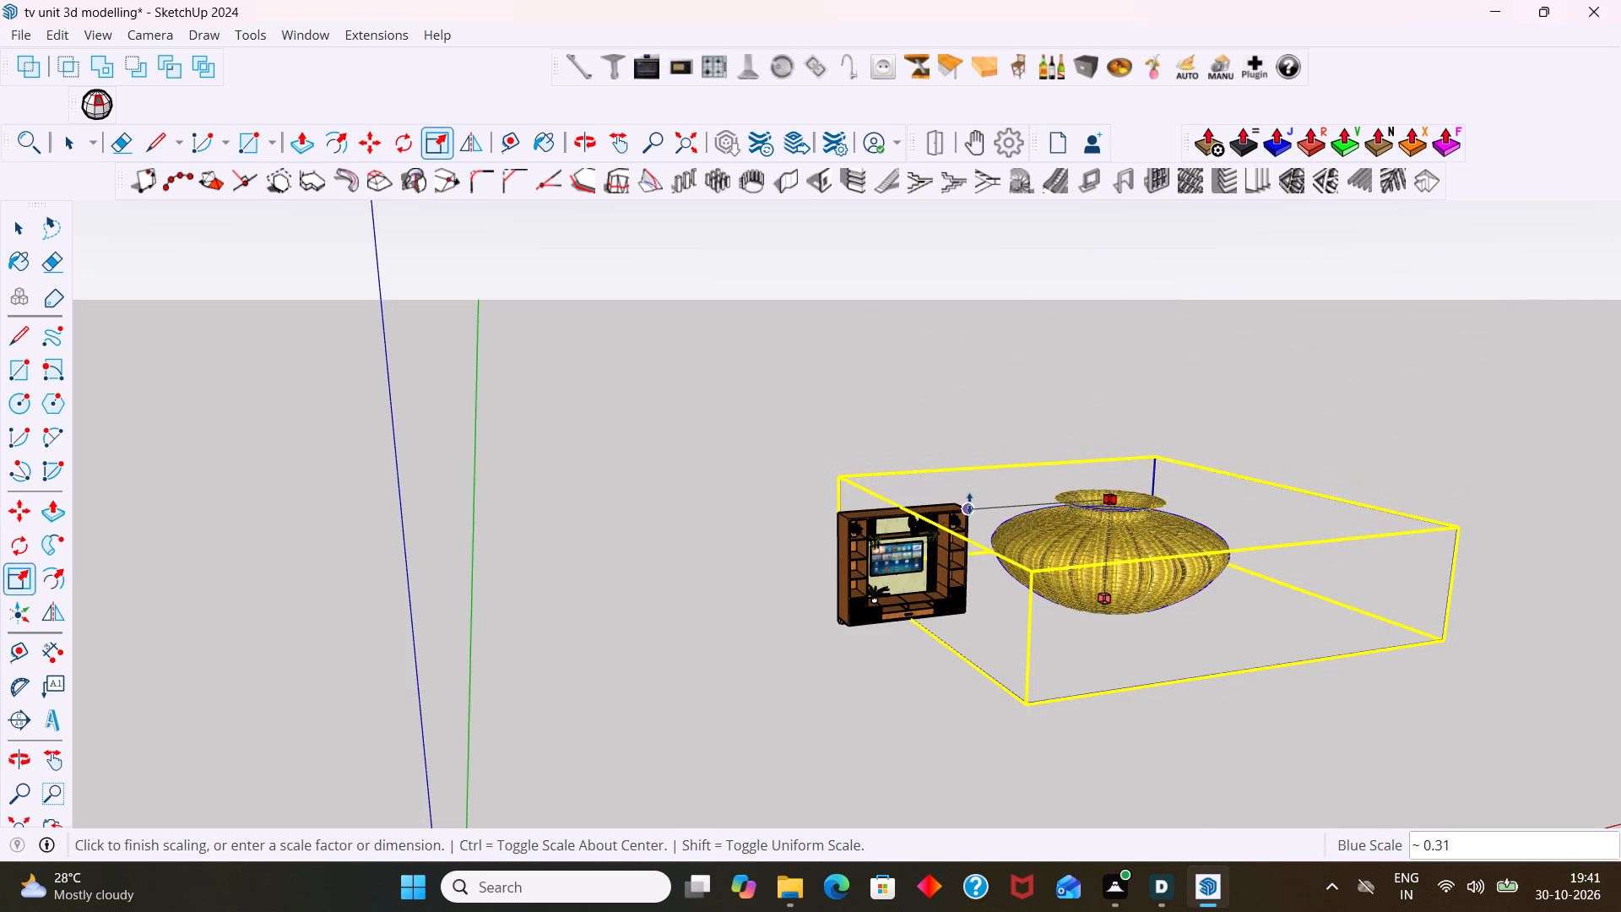
click(968, 503)
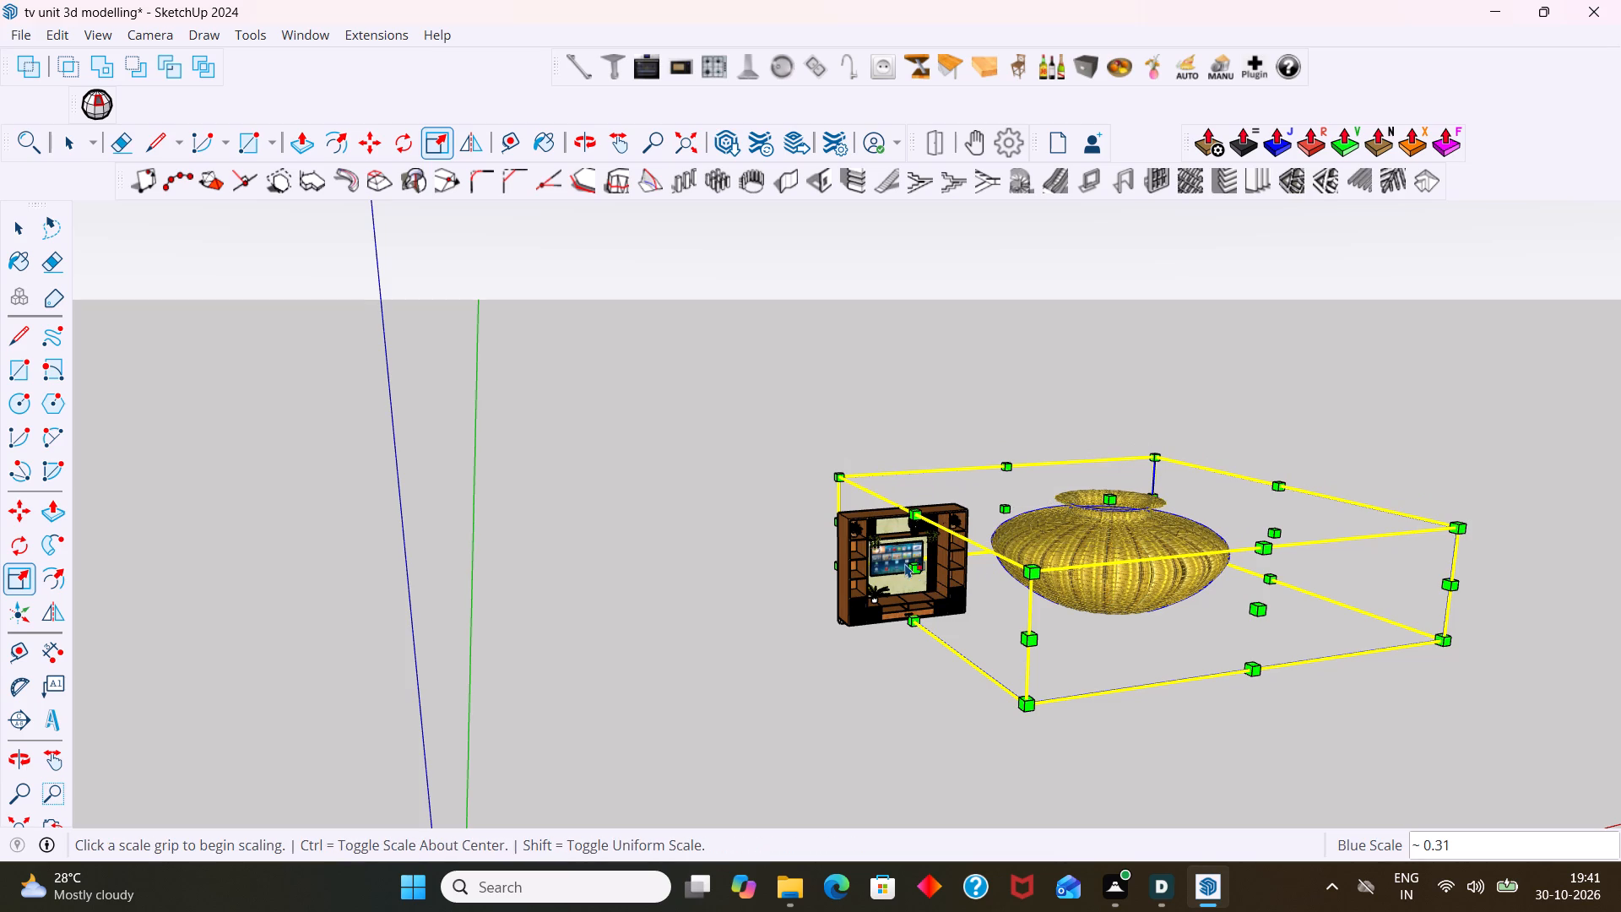
click(914, 563)
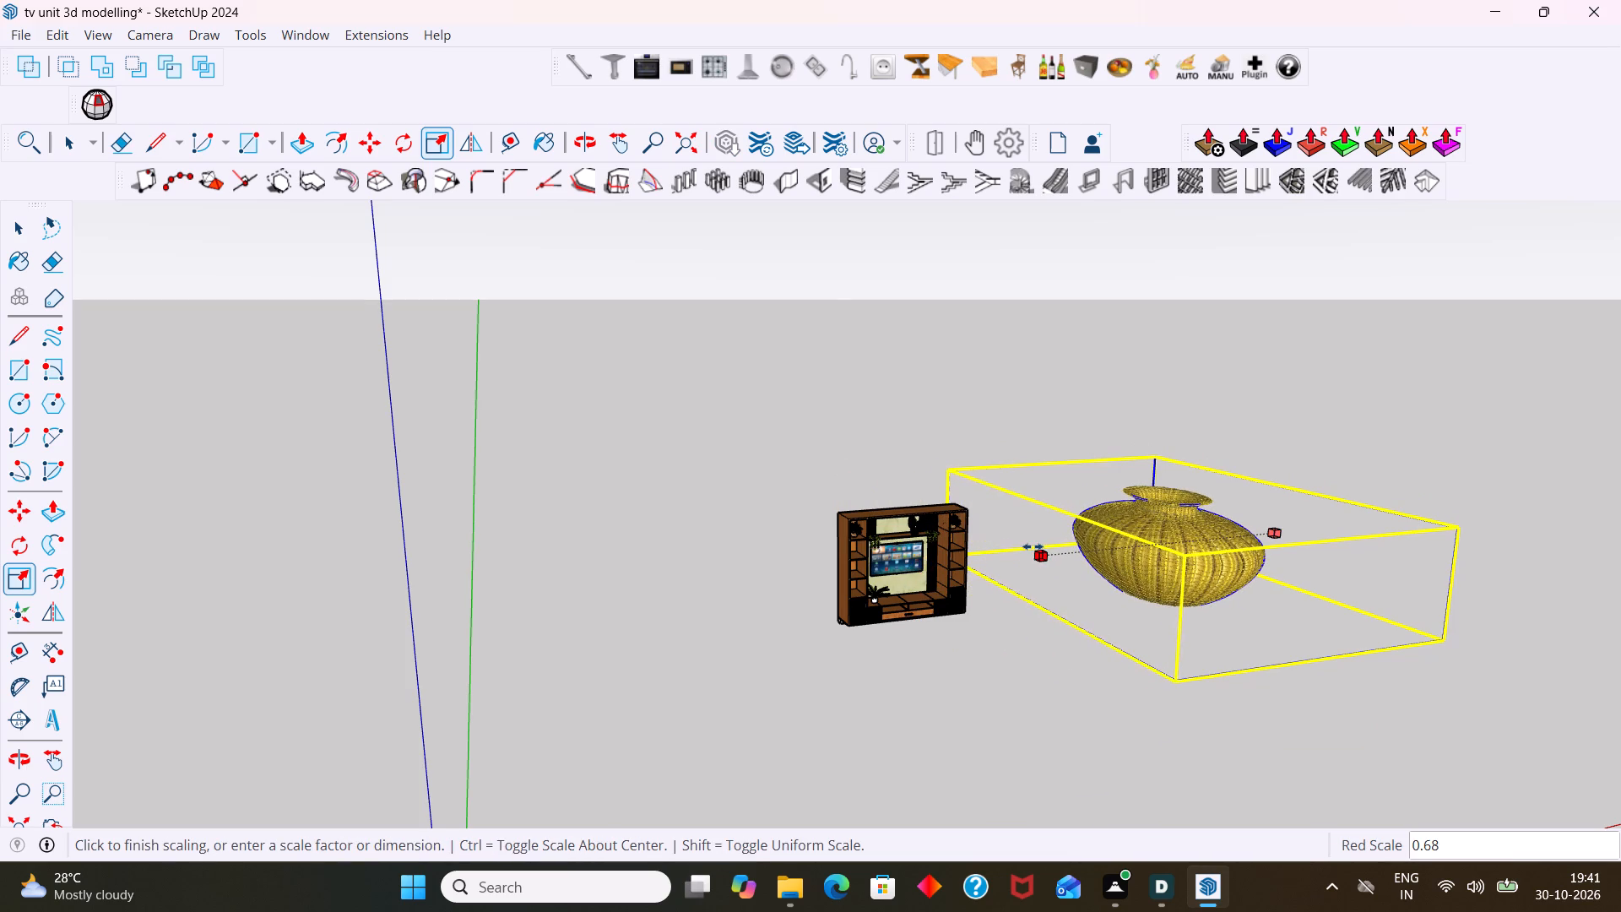
click(1033, 548)
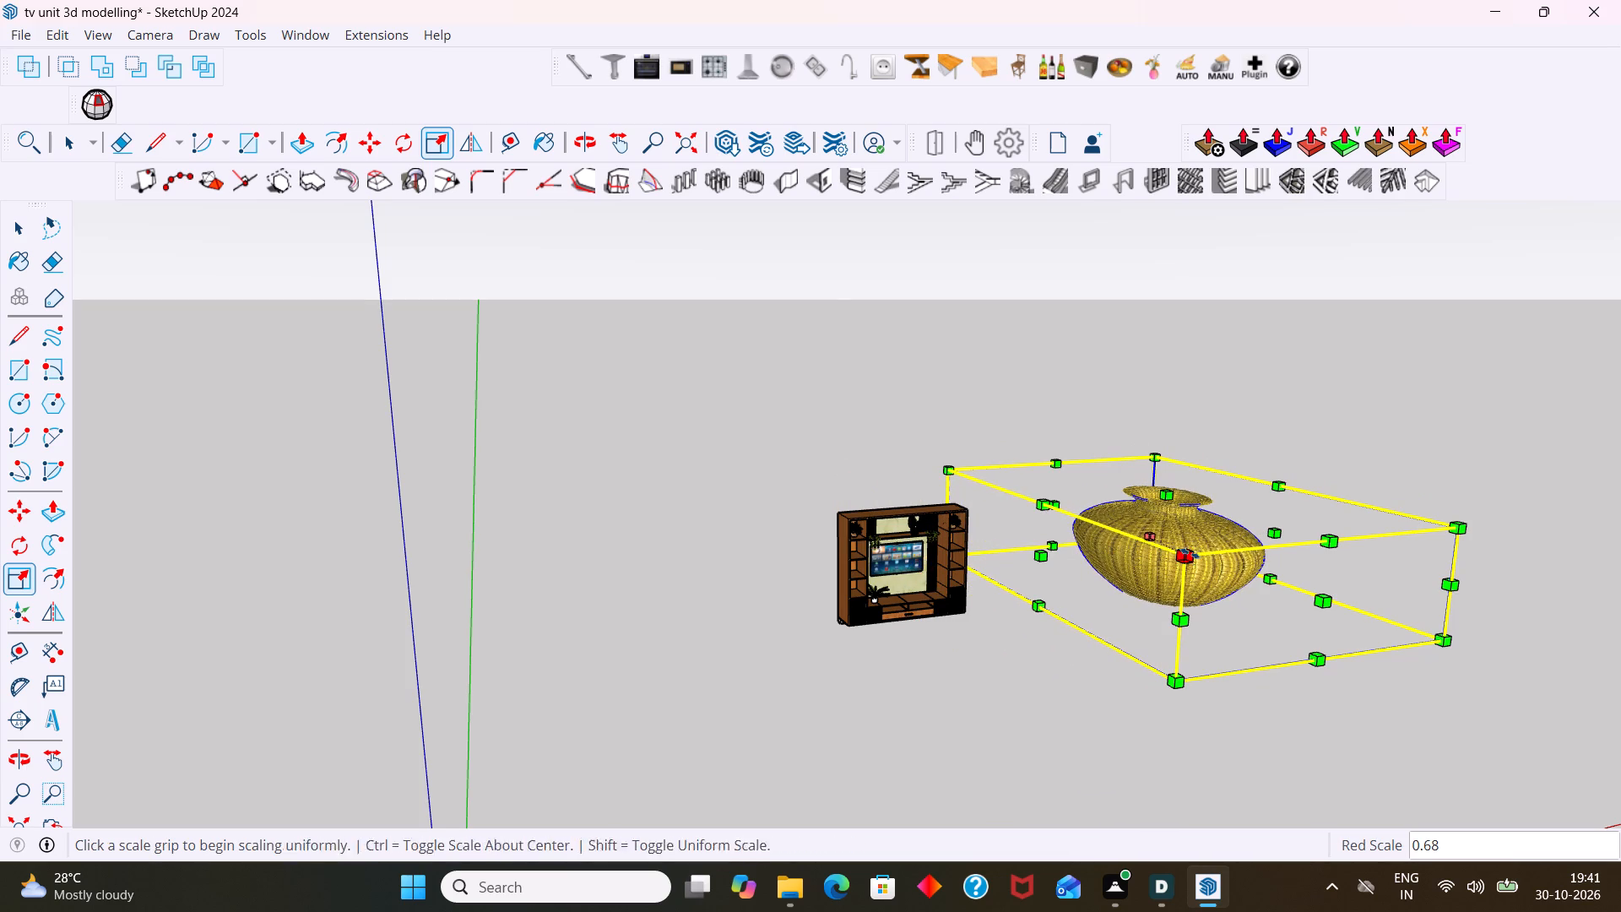
click(1319, 605)
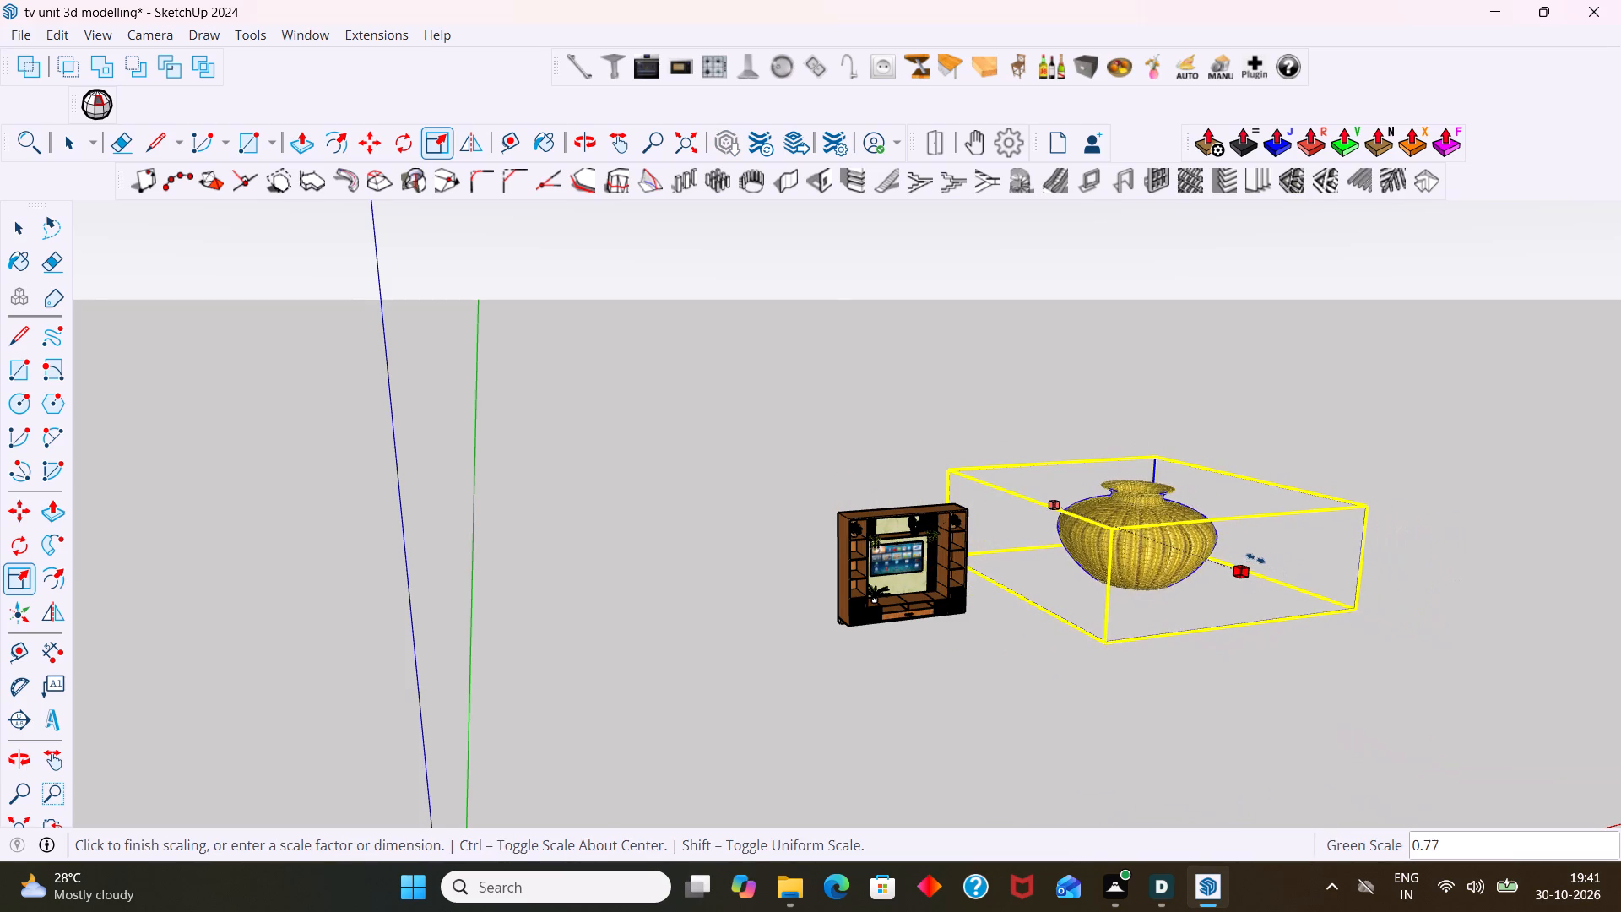
click(1244, 550)
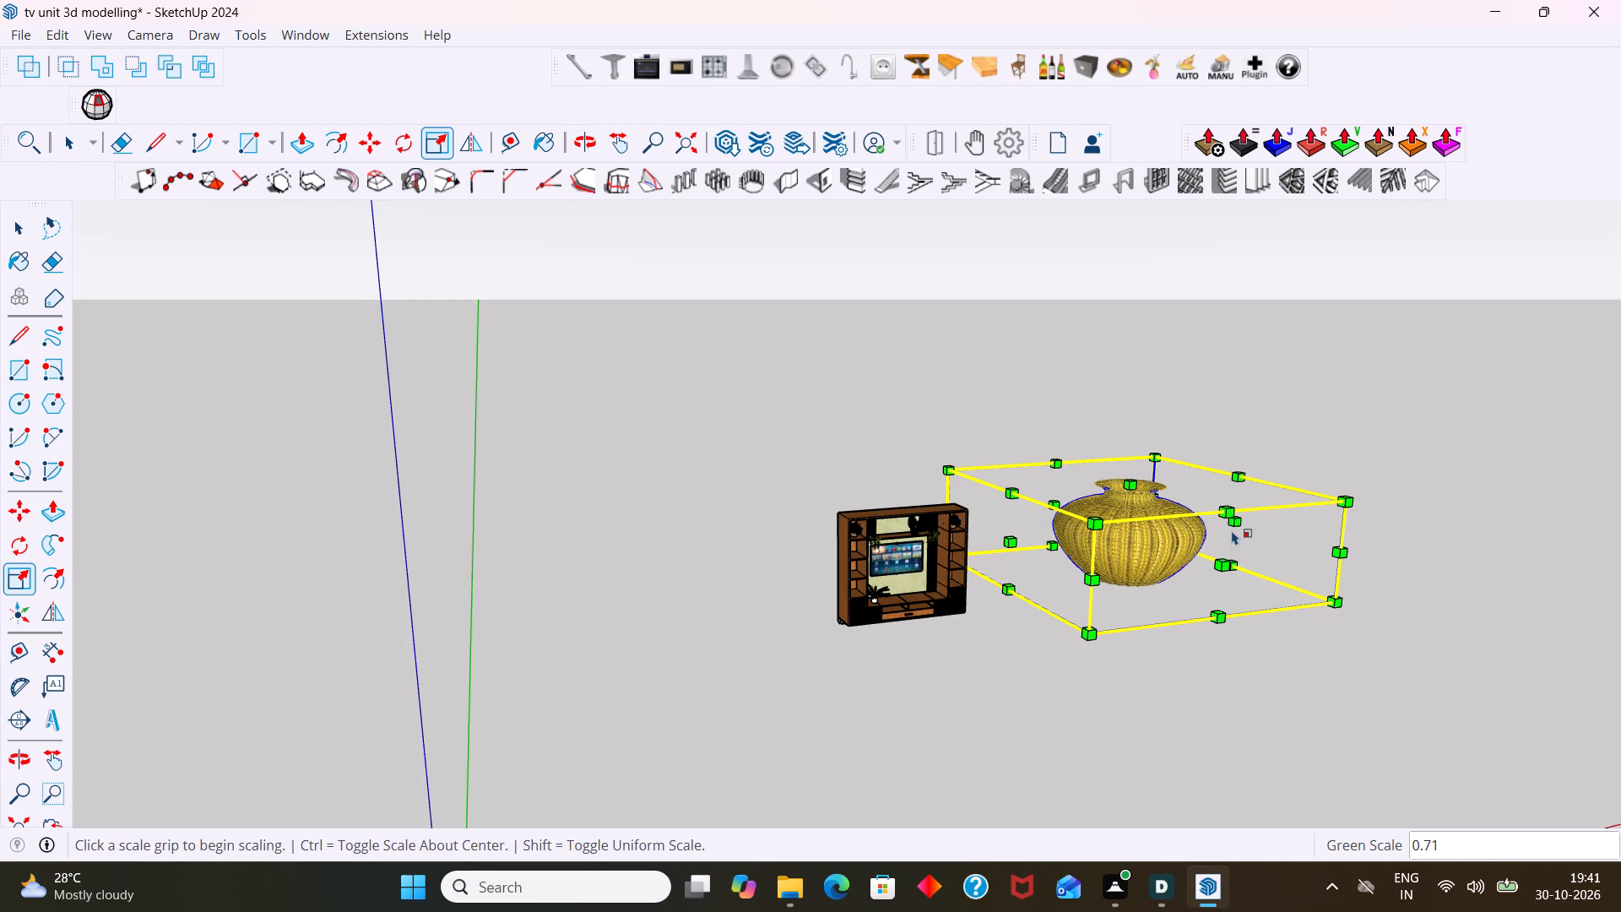
Narrow the golden pot further, scaling the red axis by 0.66 and about 0.86, and the green axis by about 0.40.
click(1237, 524)
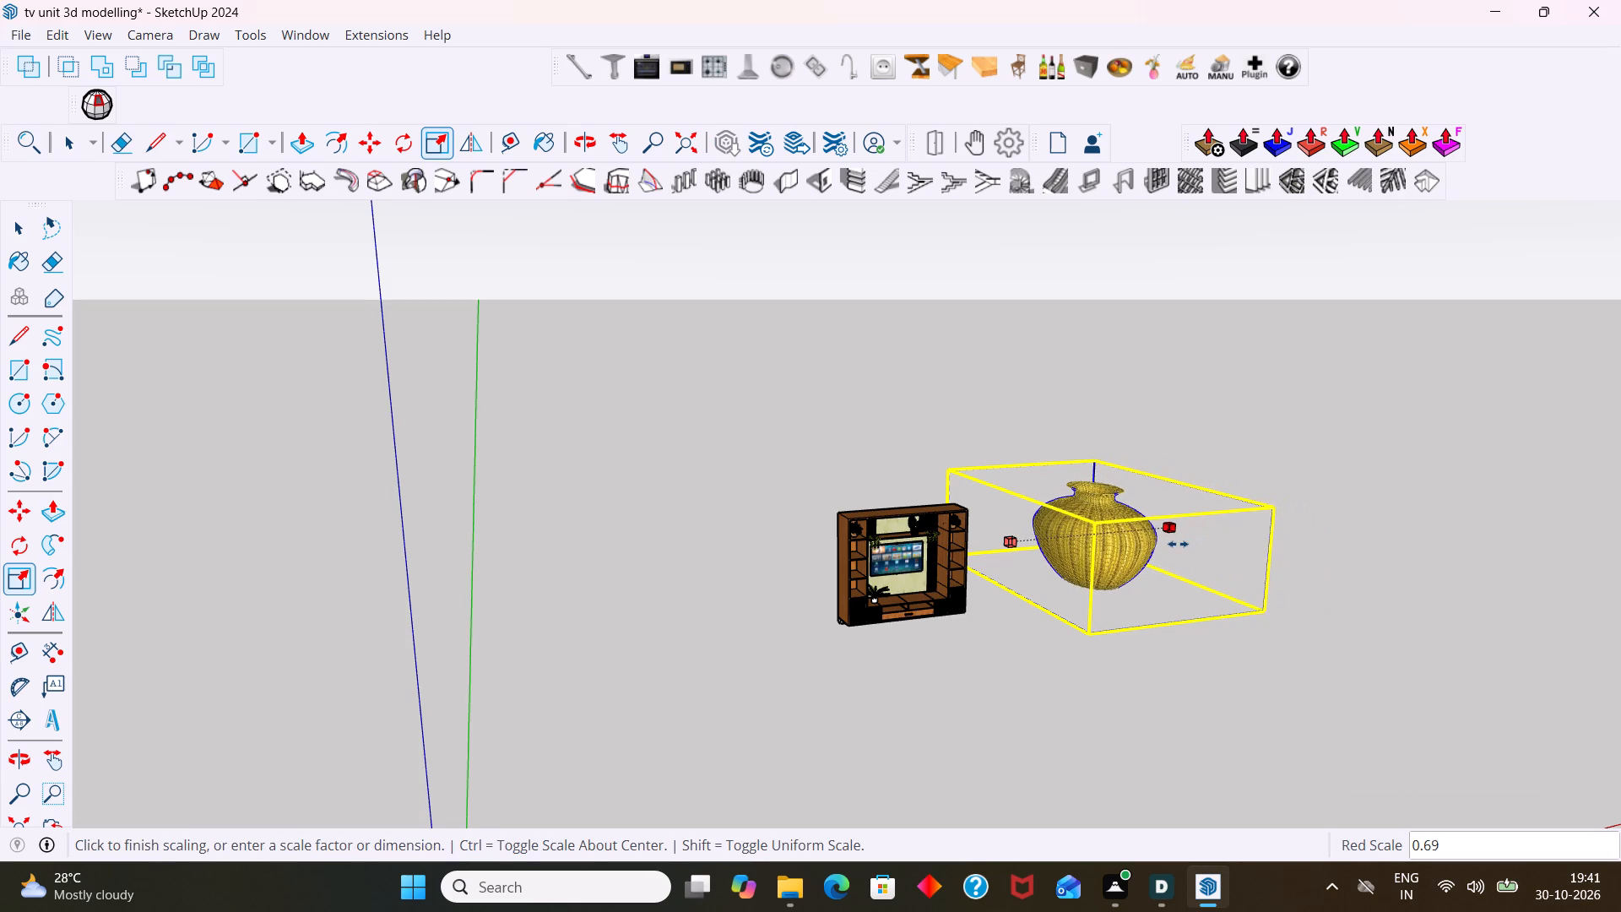
click(1175, 544)
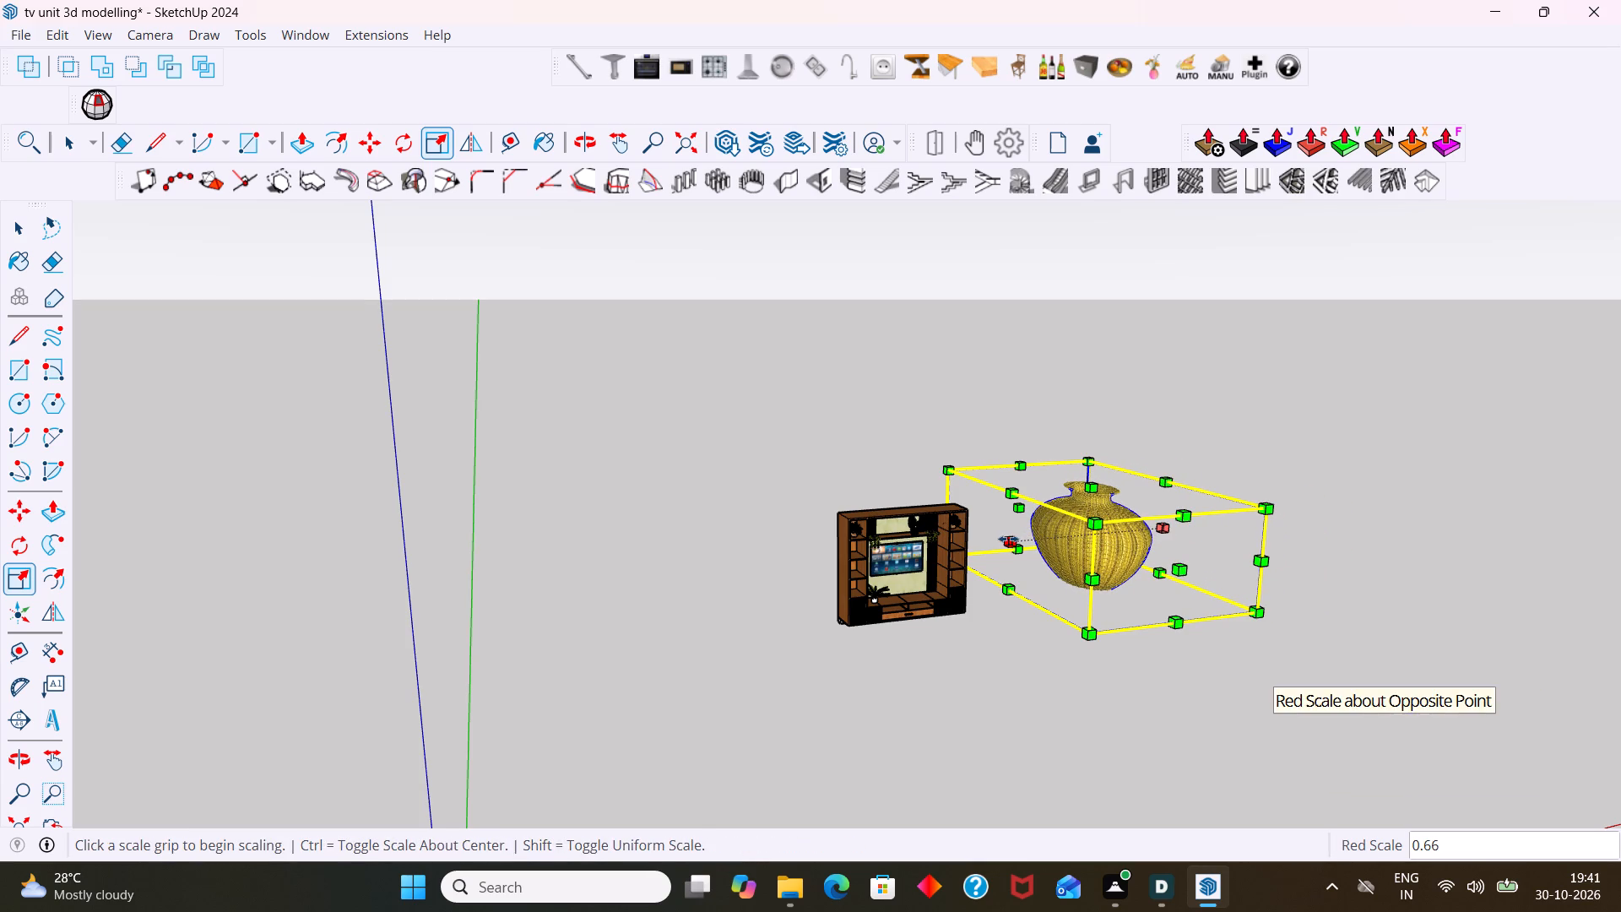
click(1008, 539)
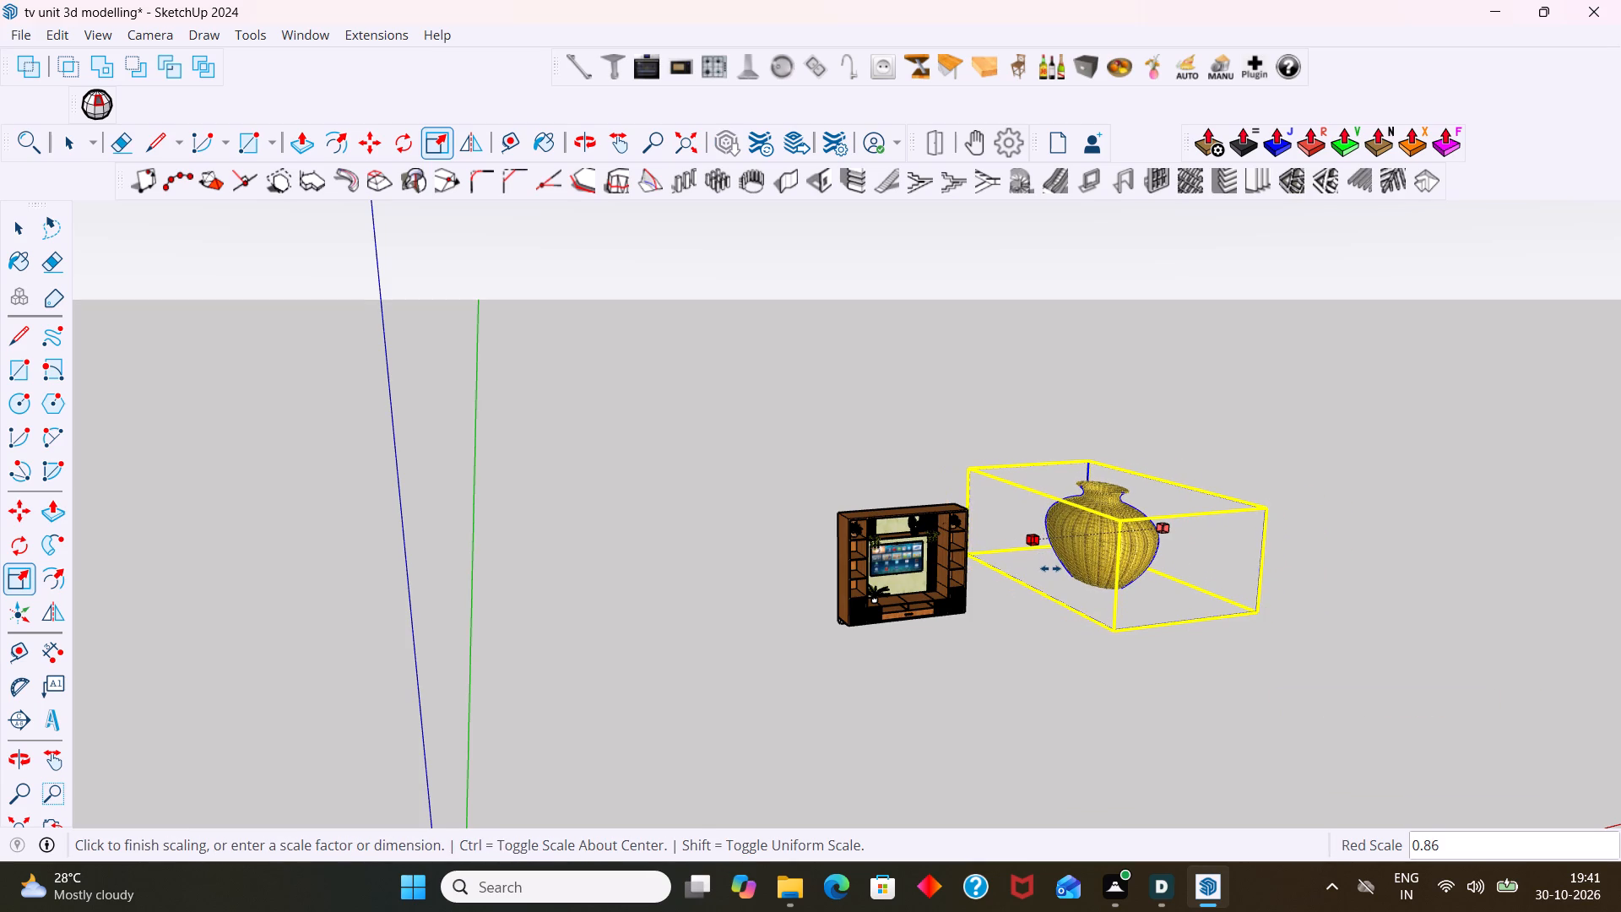
click(1050, 568)
middle_drag(1123, 591, 1347, 611)
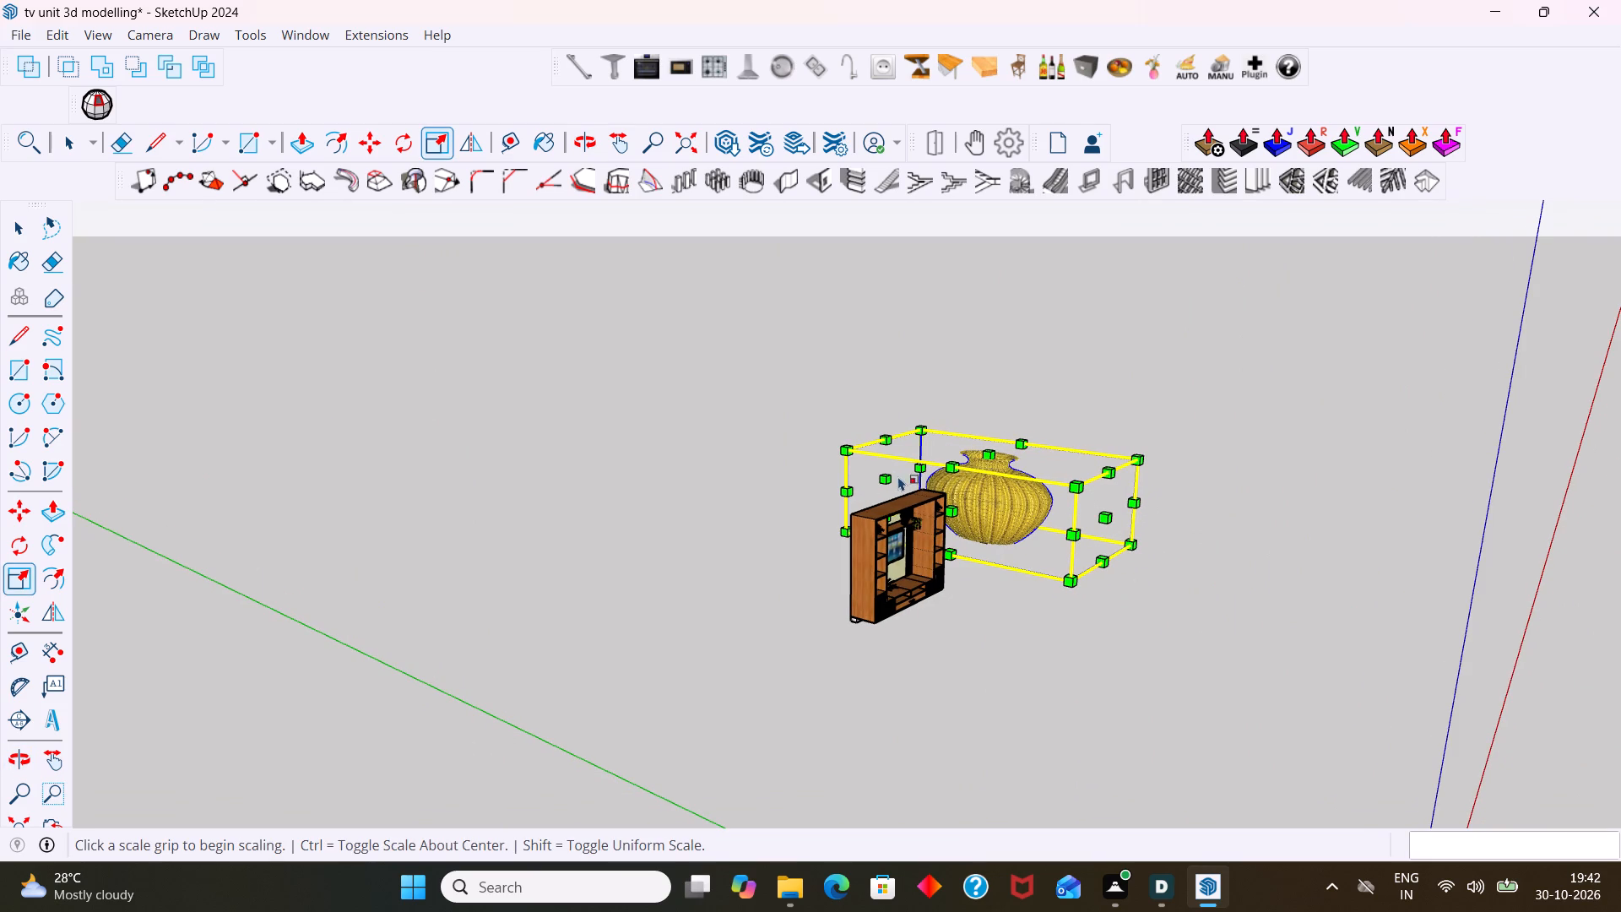
click(892, 480)
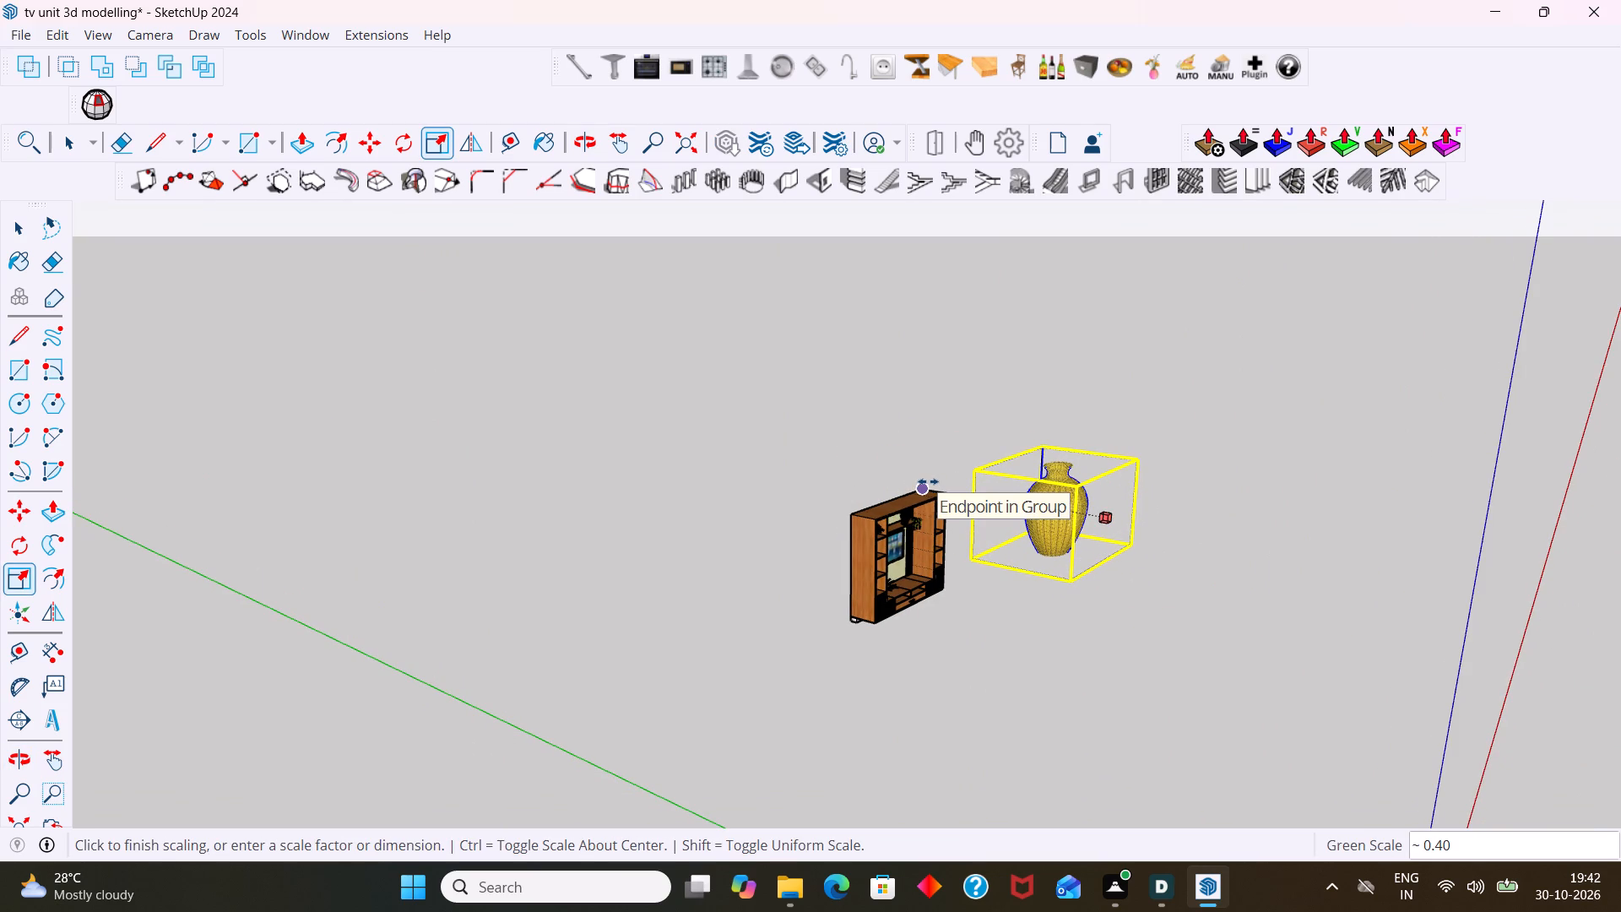
click(928, 481)
Shrink the golden pot again by 0.85 twice along the green axis, 0.88 along the red axis and 0.68 in height.
scroll(1125, 549, up, 4)
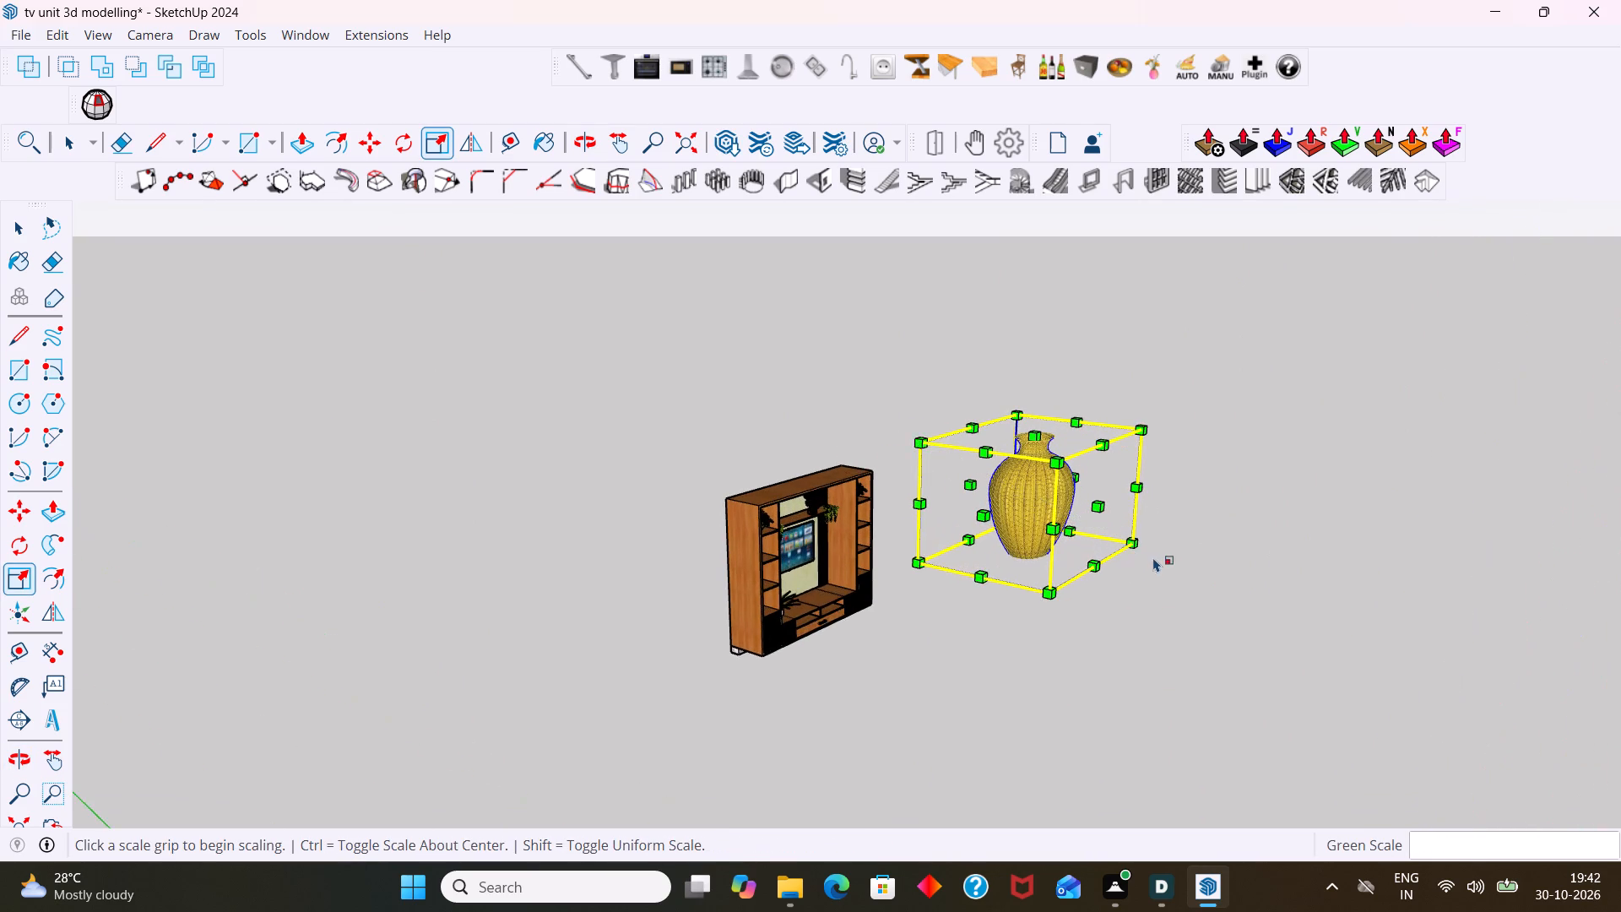
scroll(1196, 562, up, 3)
scroll(1105, 518, up, 5)
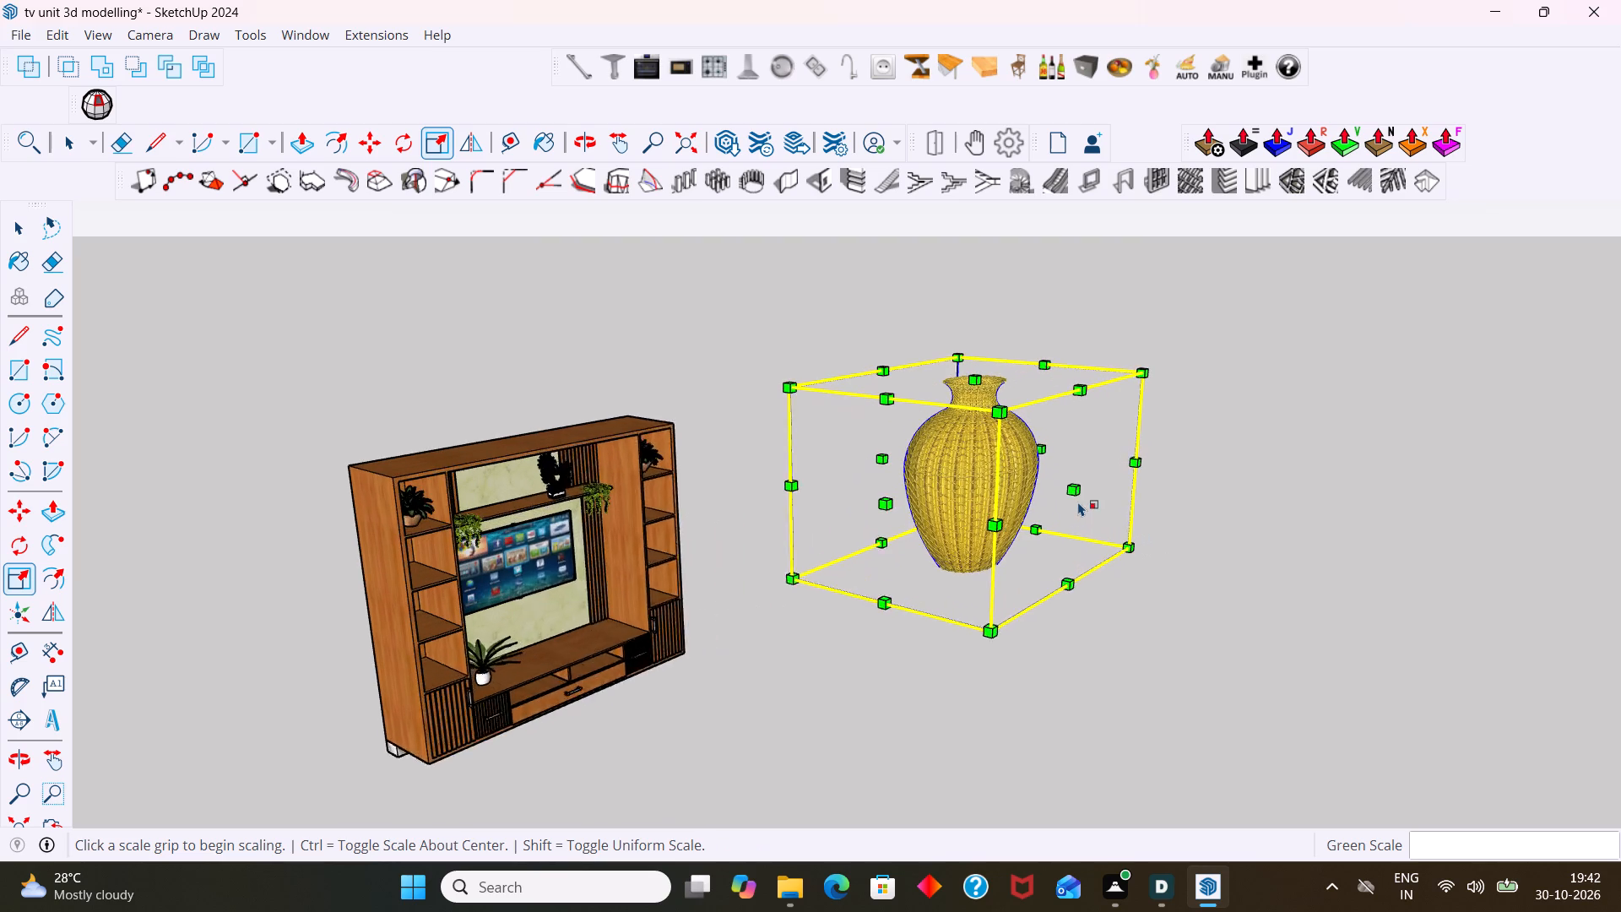
click(1074, 487)
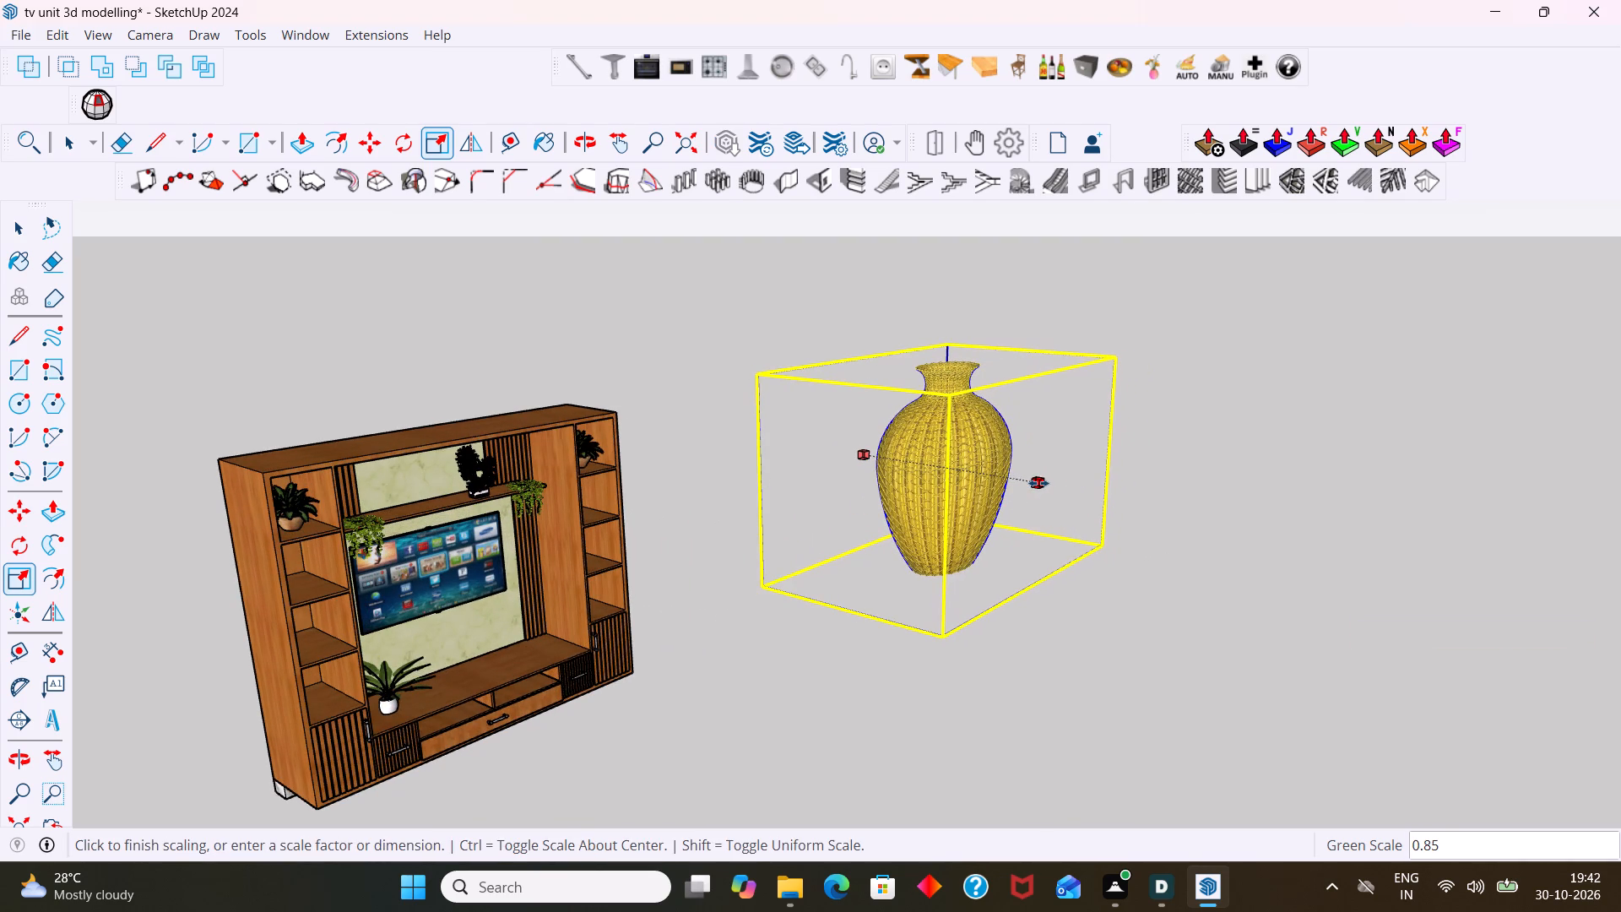
click(1038, 483)
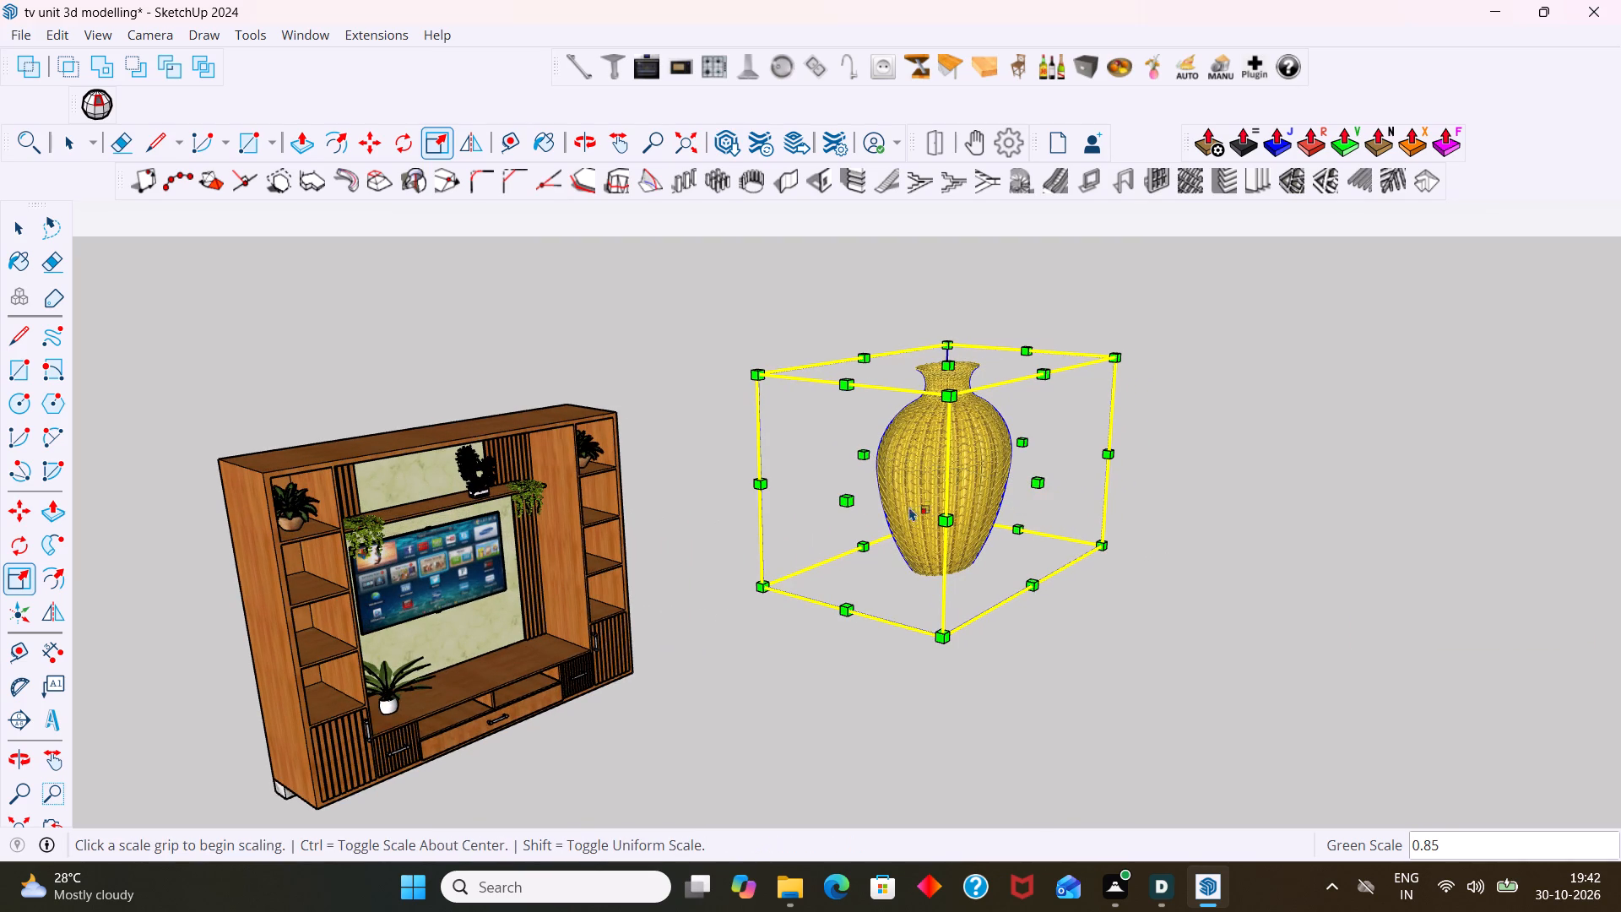
click(853, 501)
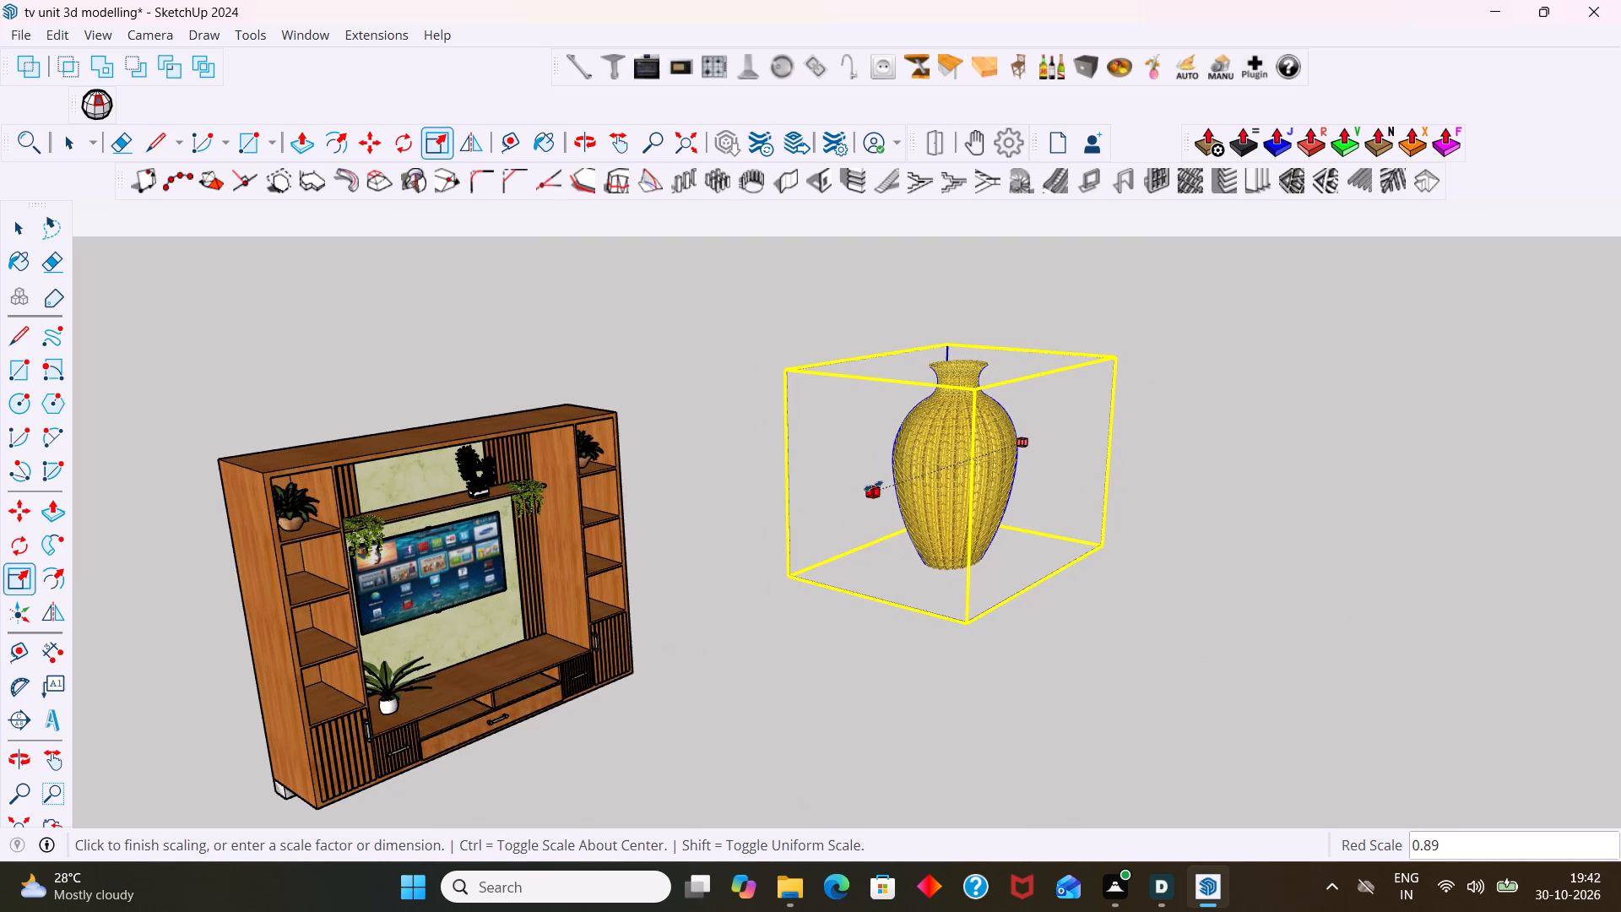
click(873, 484)
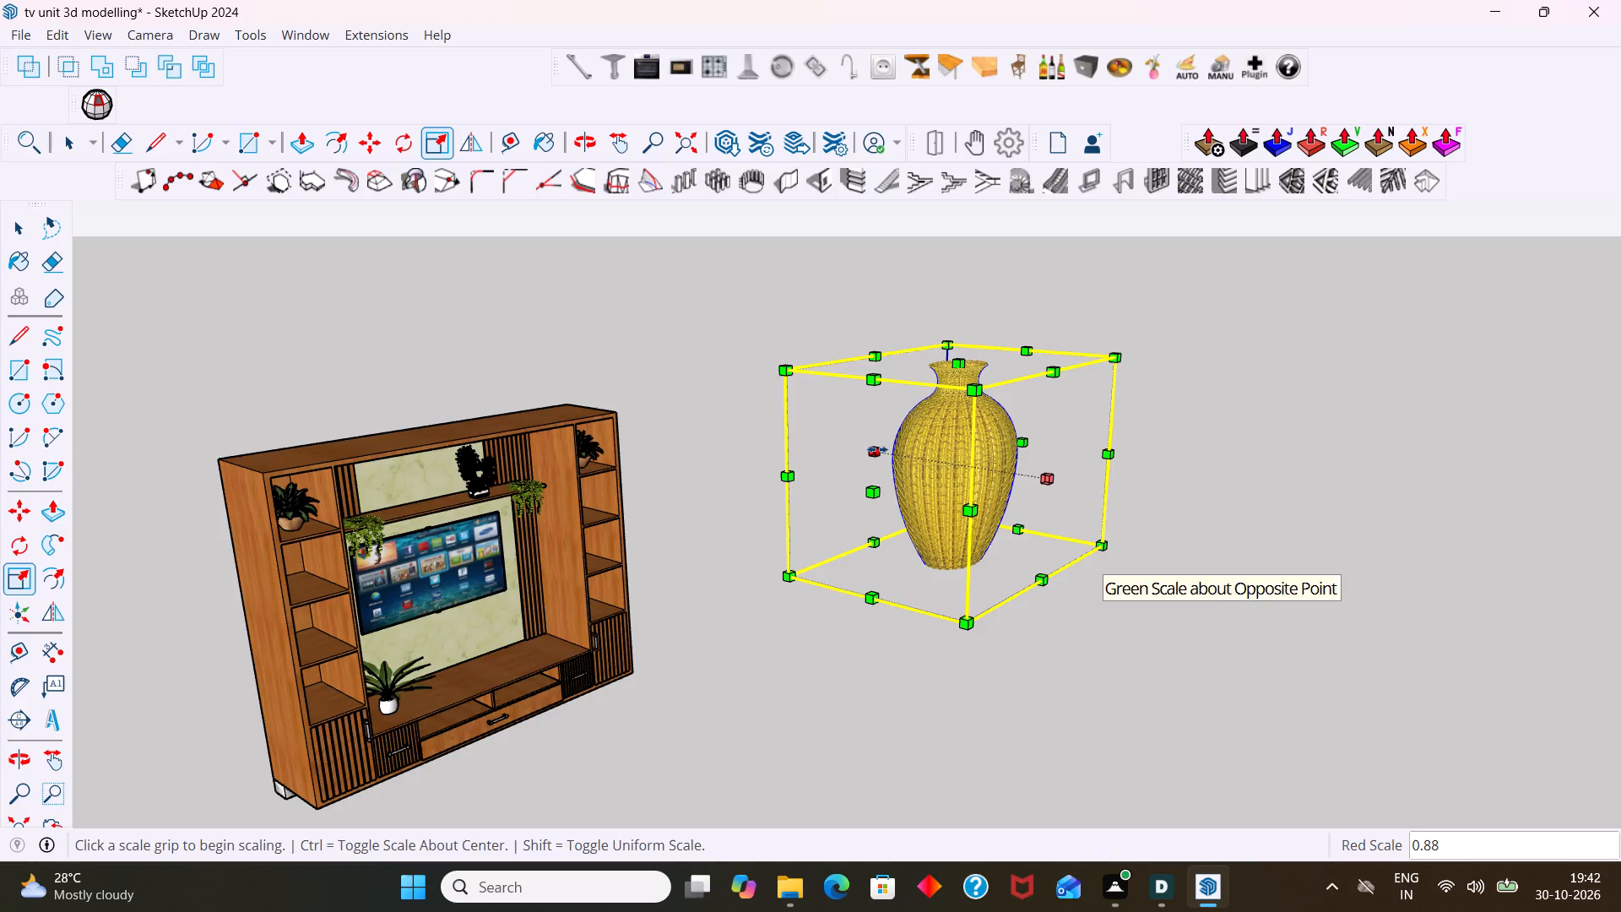
click(877, 449)
click(897, 455)
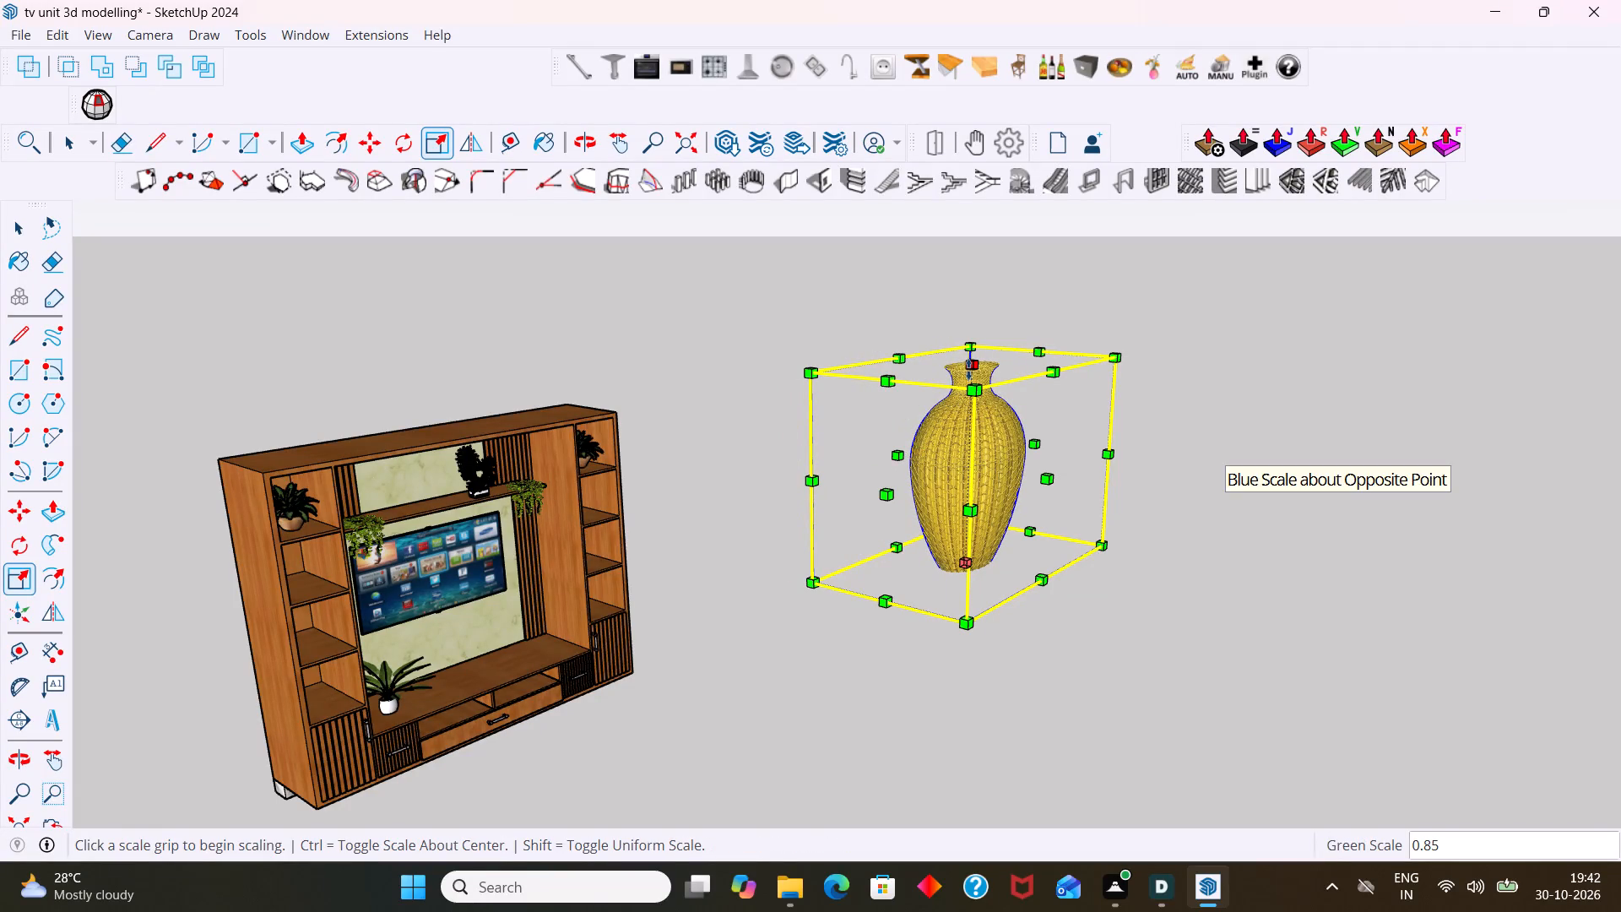
click(971, 369)
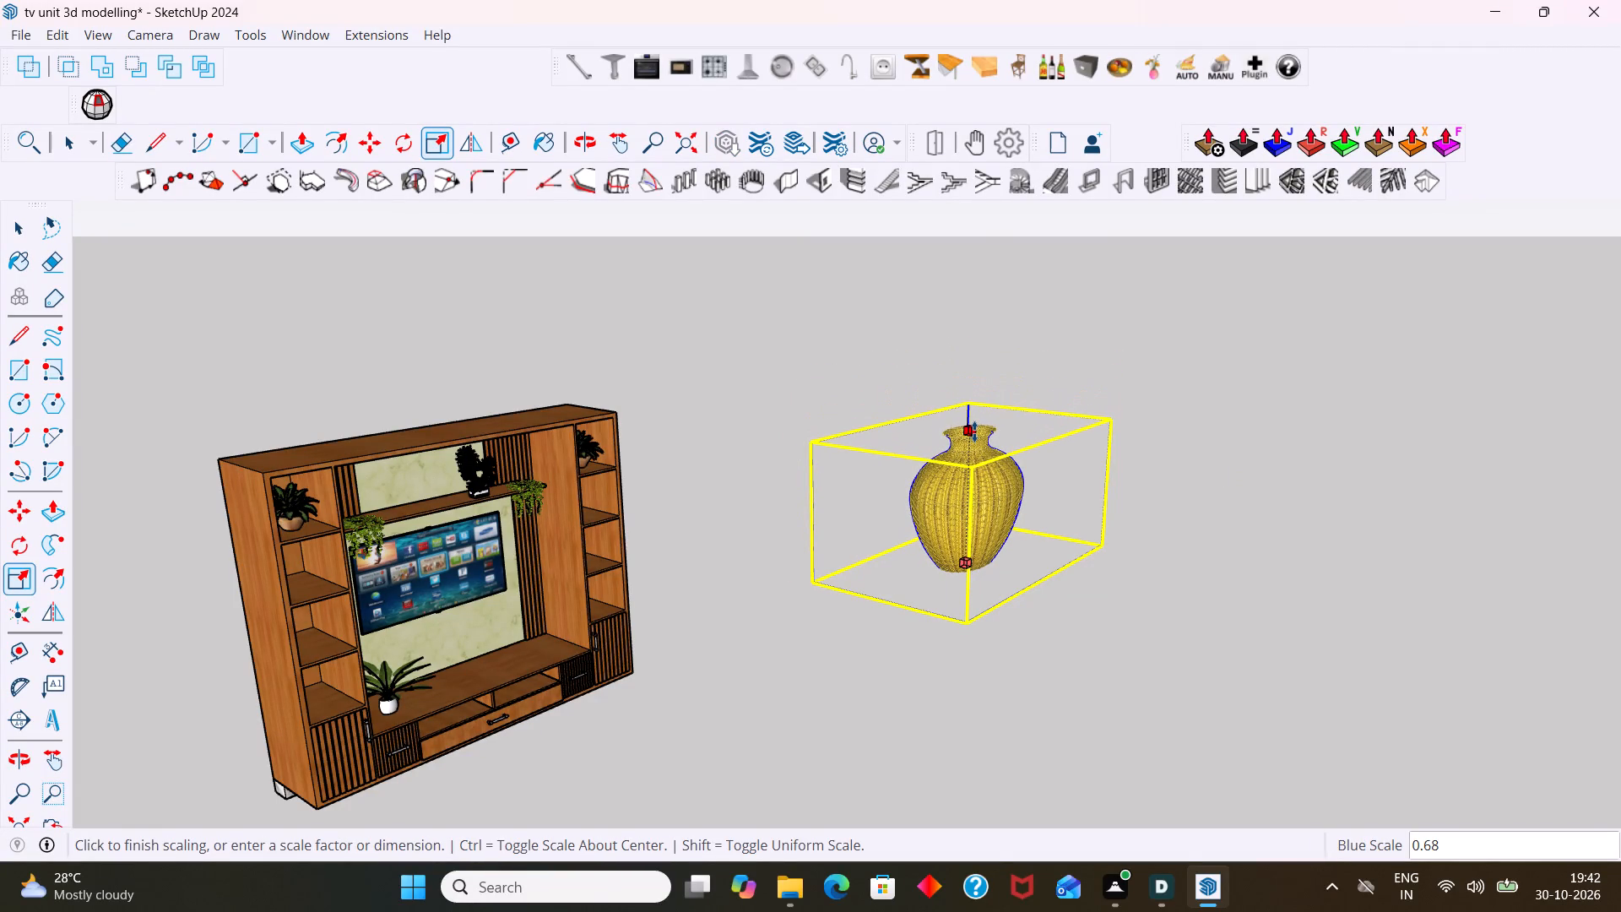
click(974, 432)
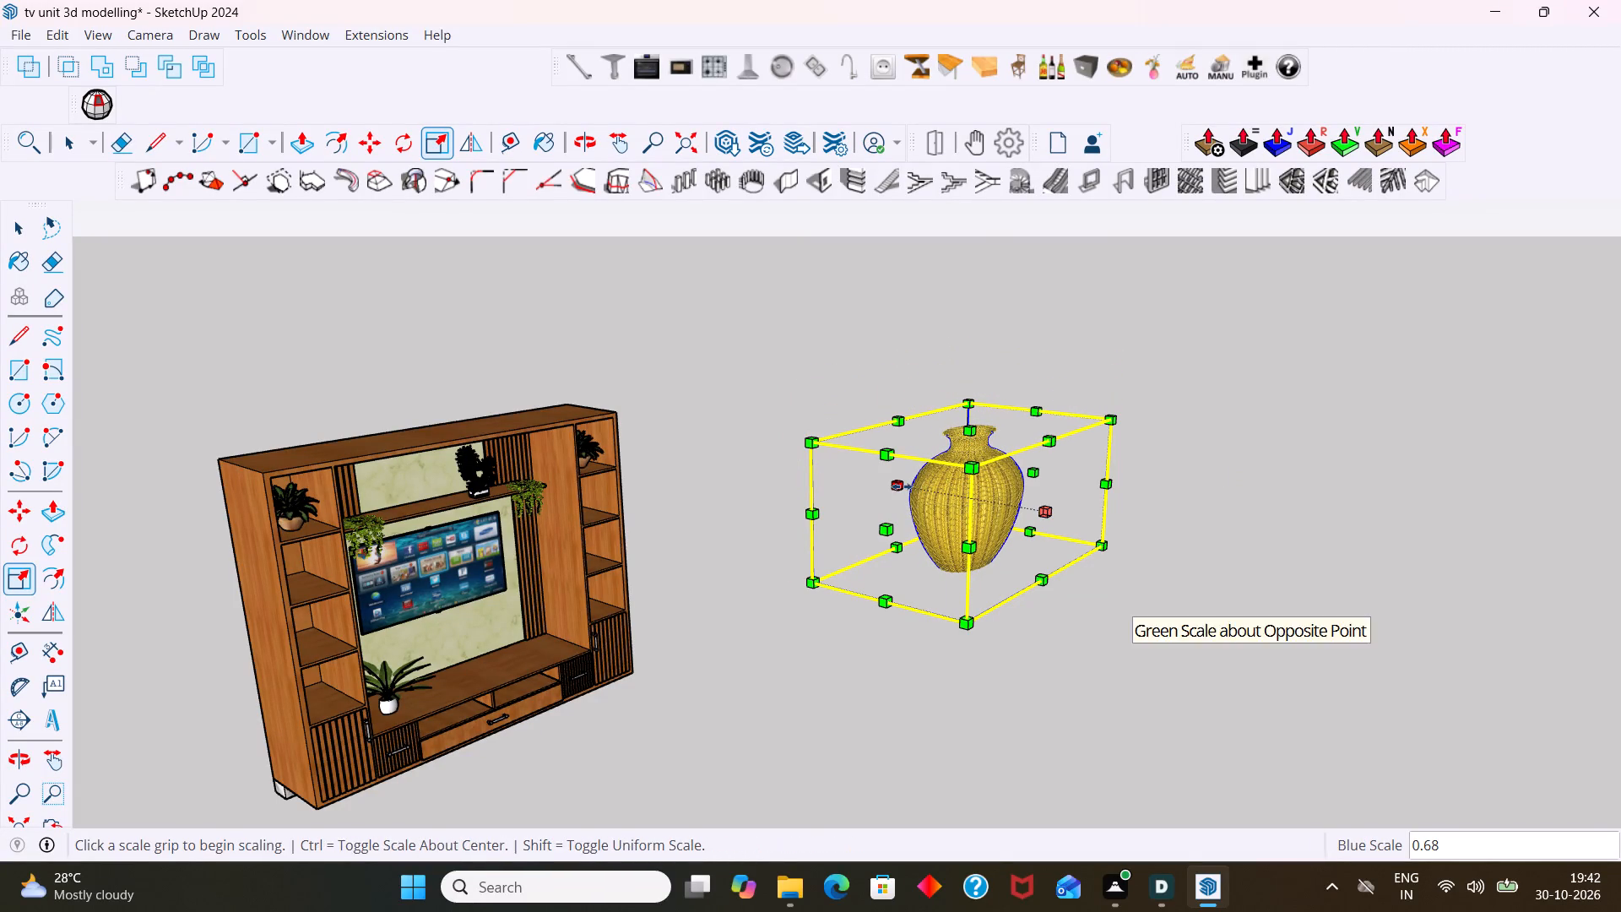
Scale the golden pot by 0.89 and 0.76 along the green axis, 0.70 in height, and 0.86 and 0.85 along the red axis.
click(901, 486)
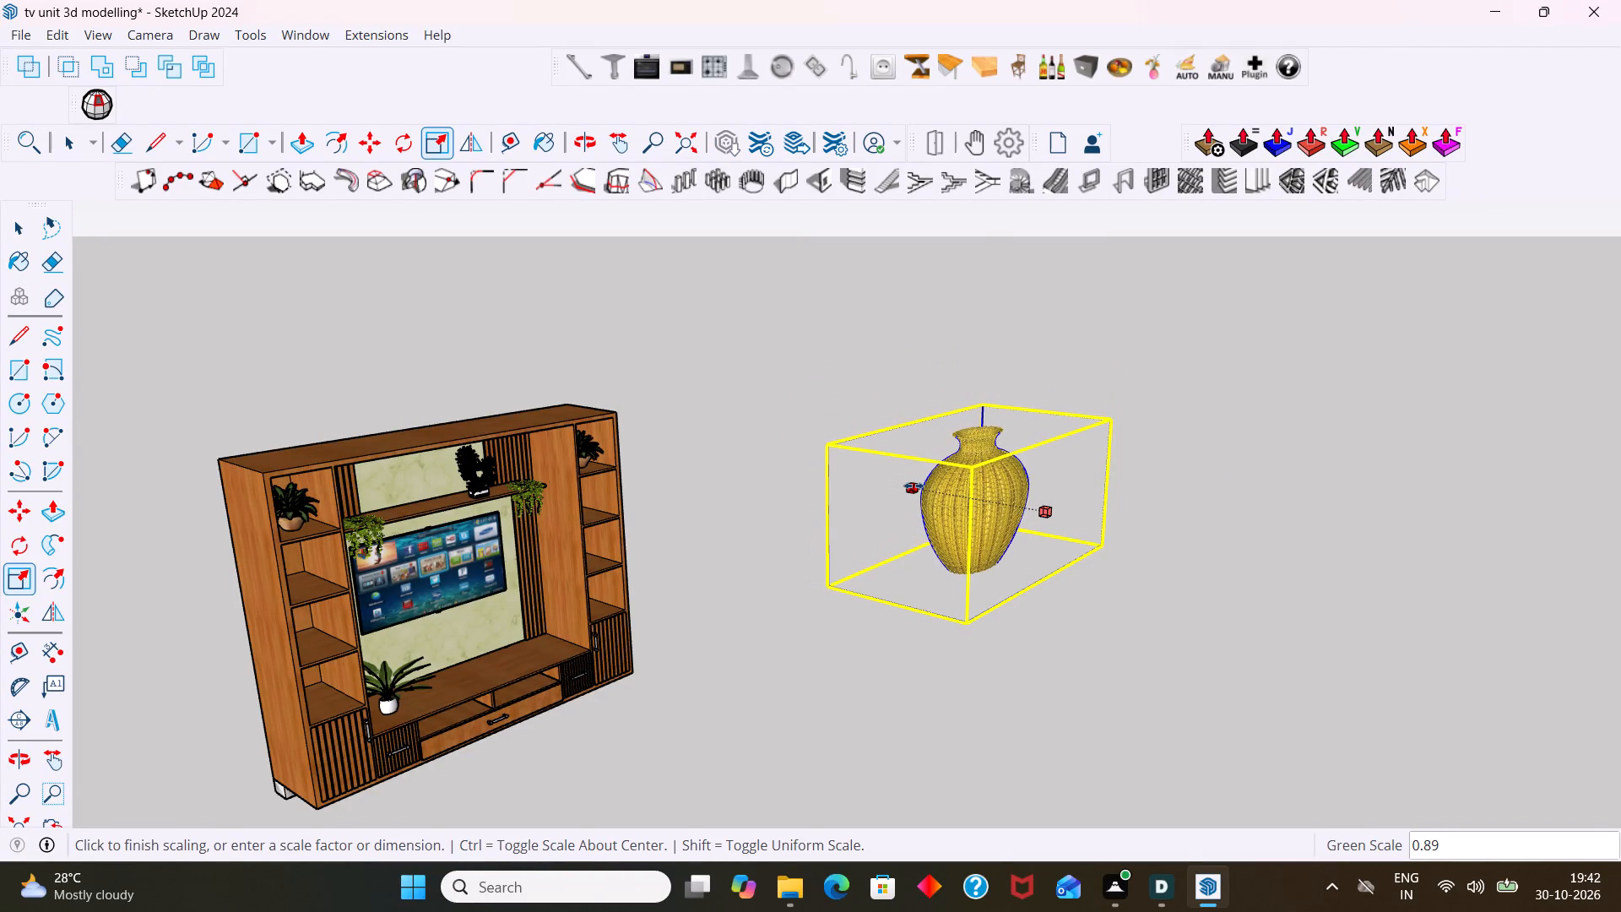
click(914, 486)
click(984, 431)
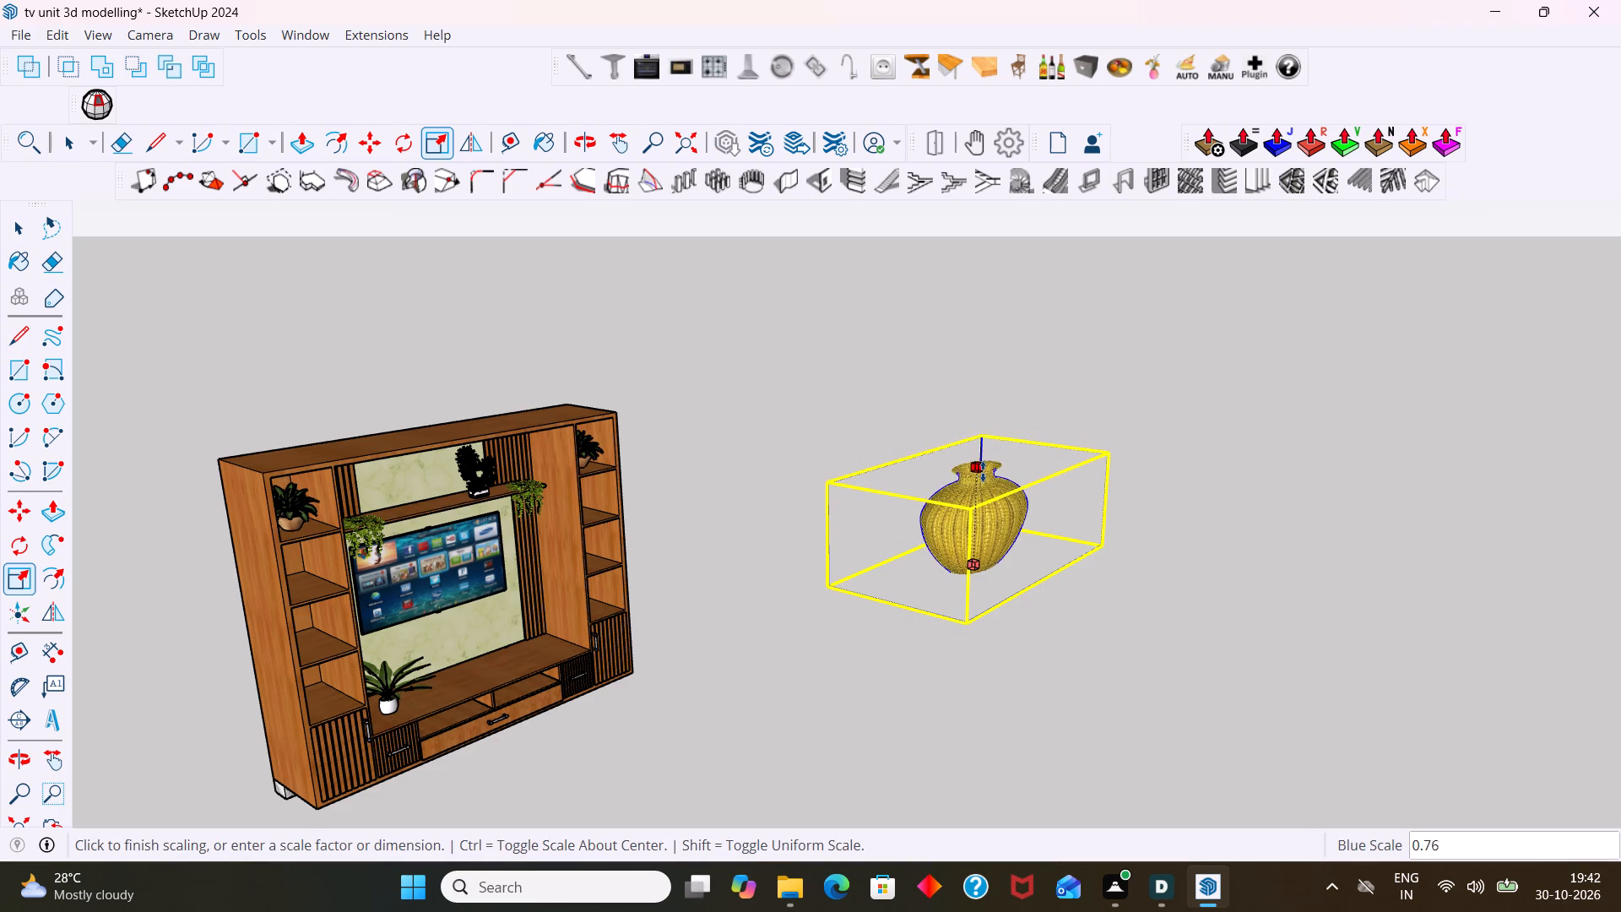
click(982, 472)
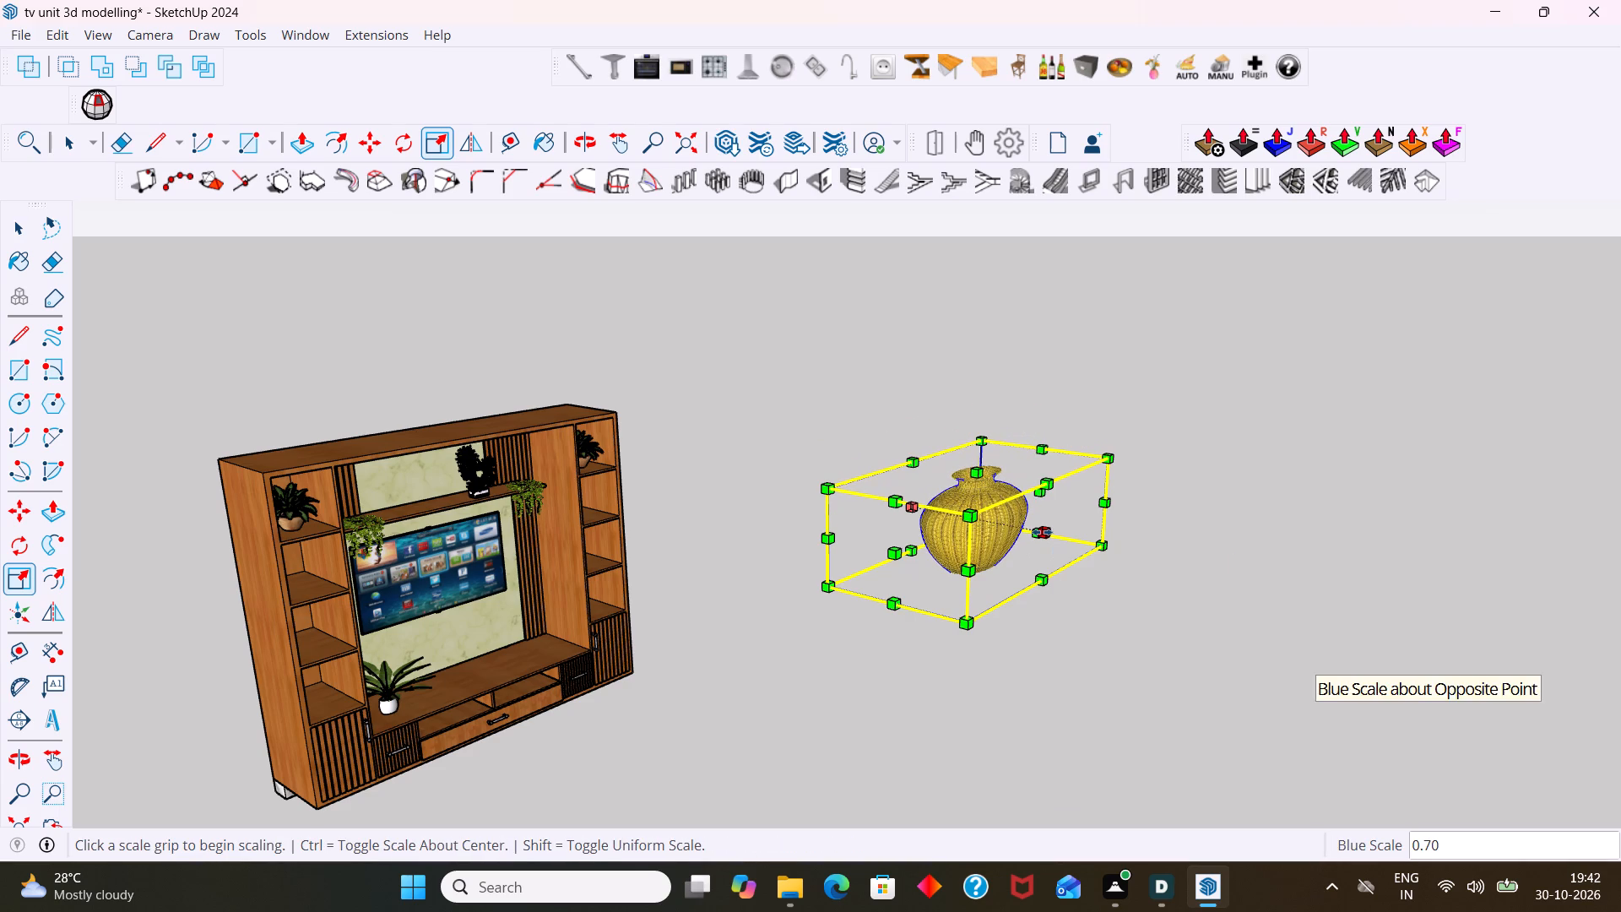
click(1042, 532)
click(1011, 525)
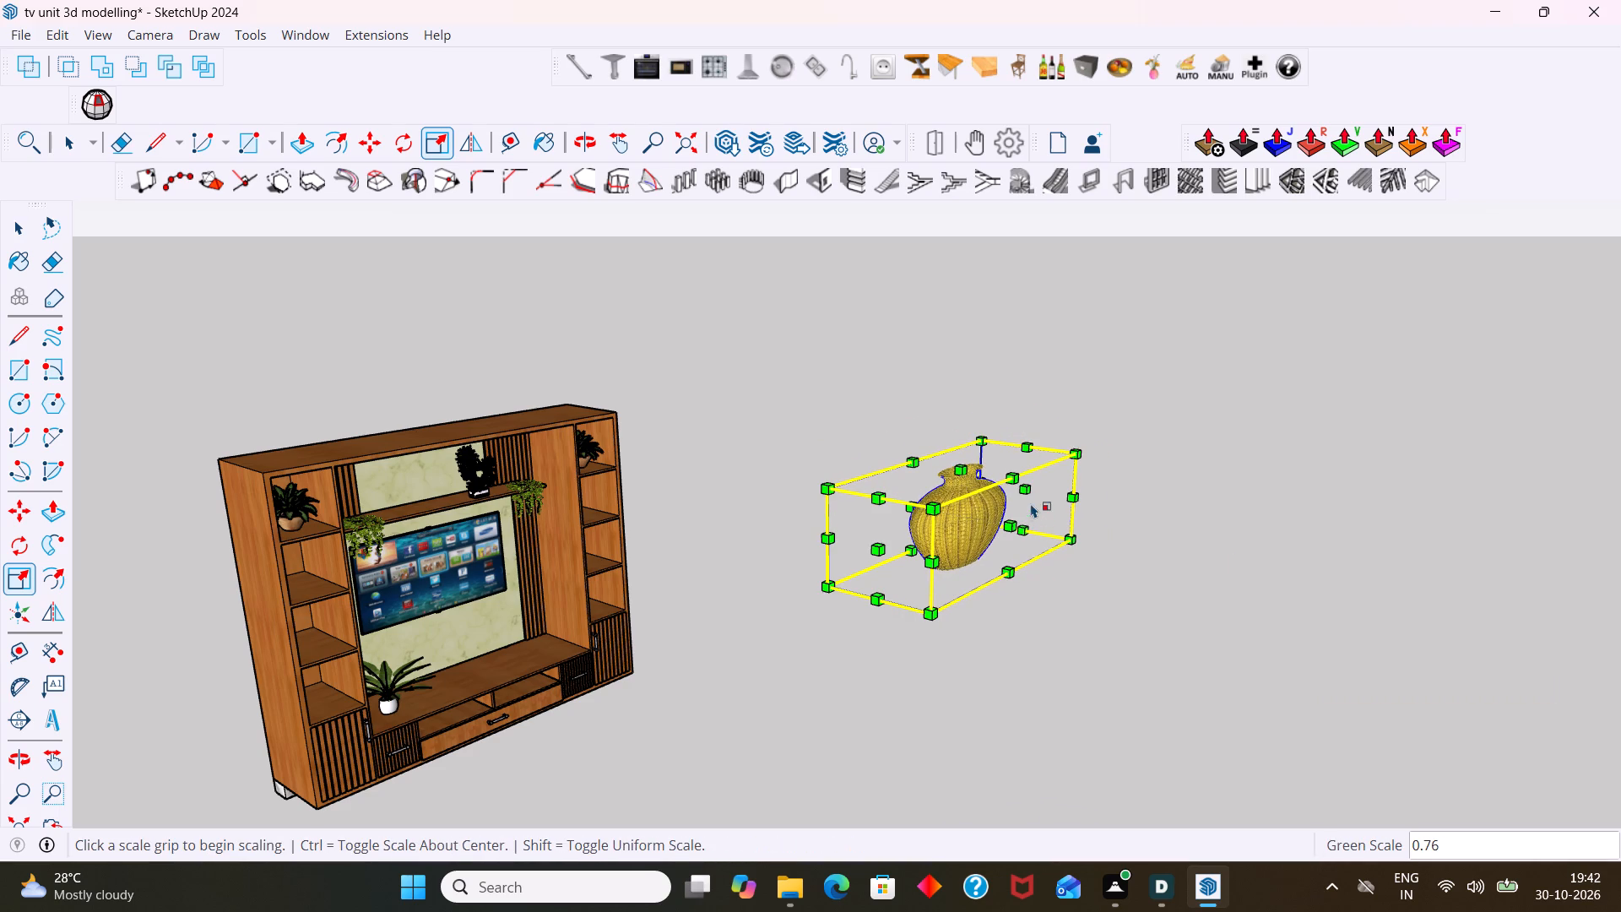
drag(1022, 489, 1010, 502)
click(1008, 497)
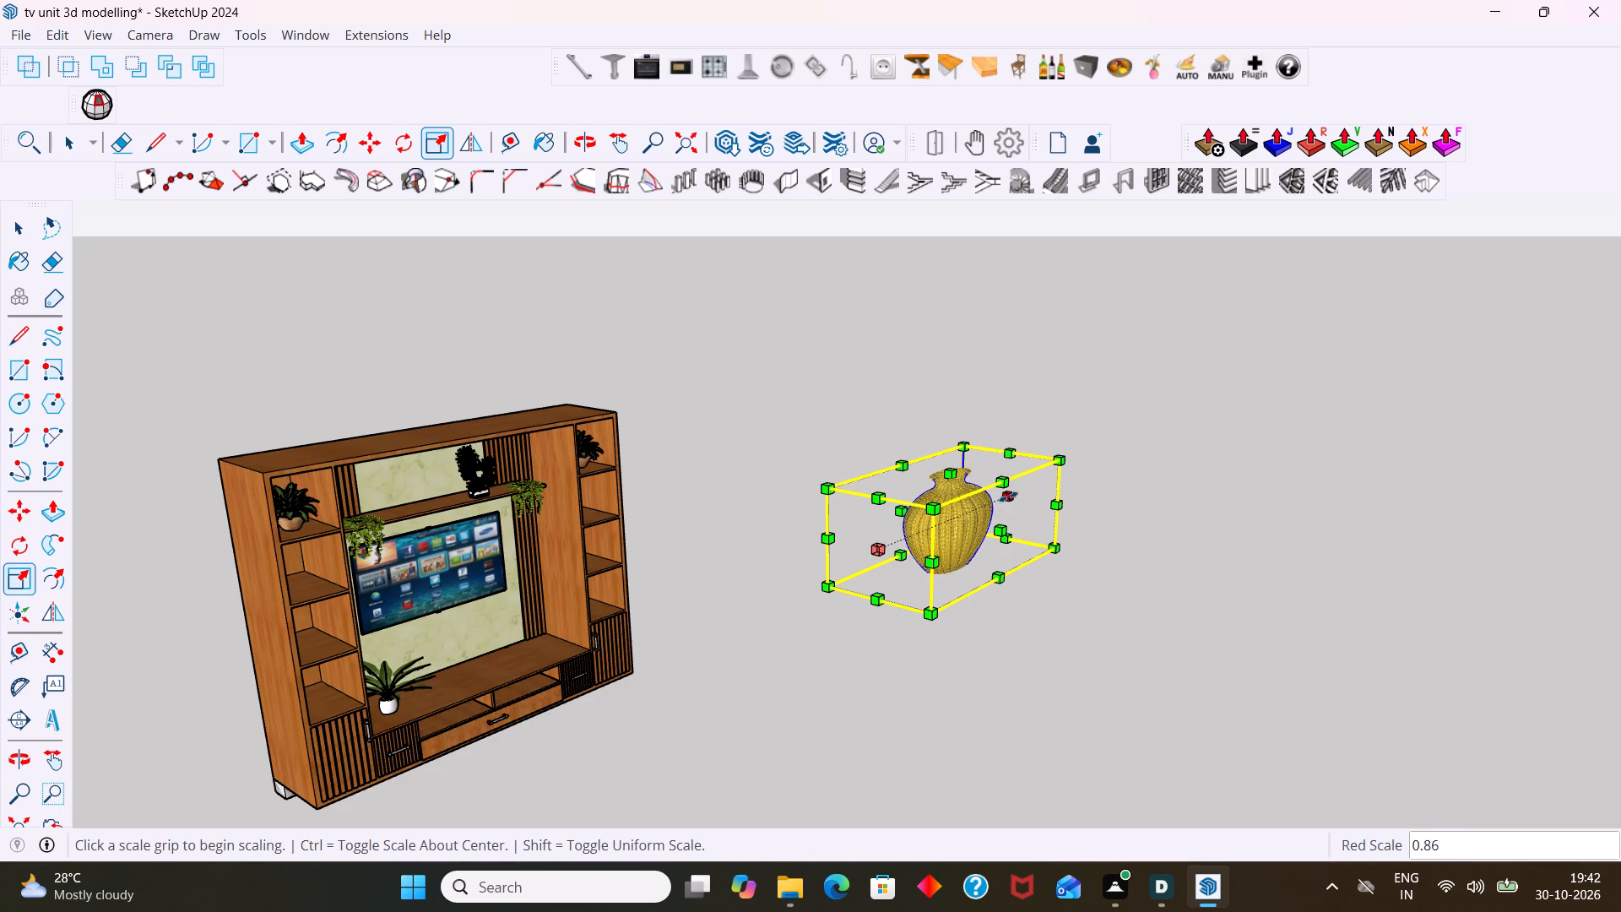
click(994, 509)
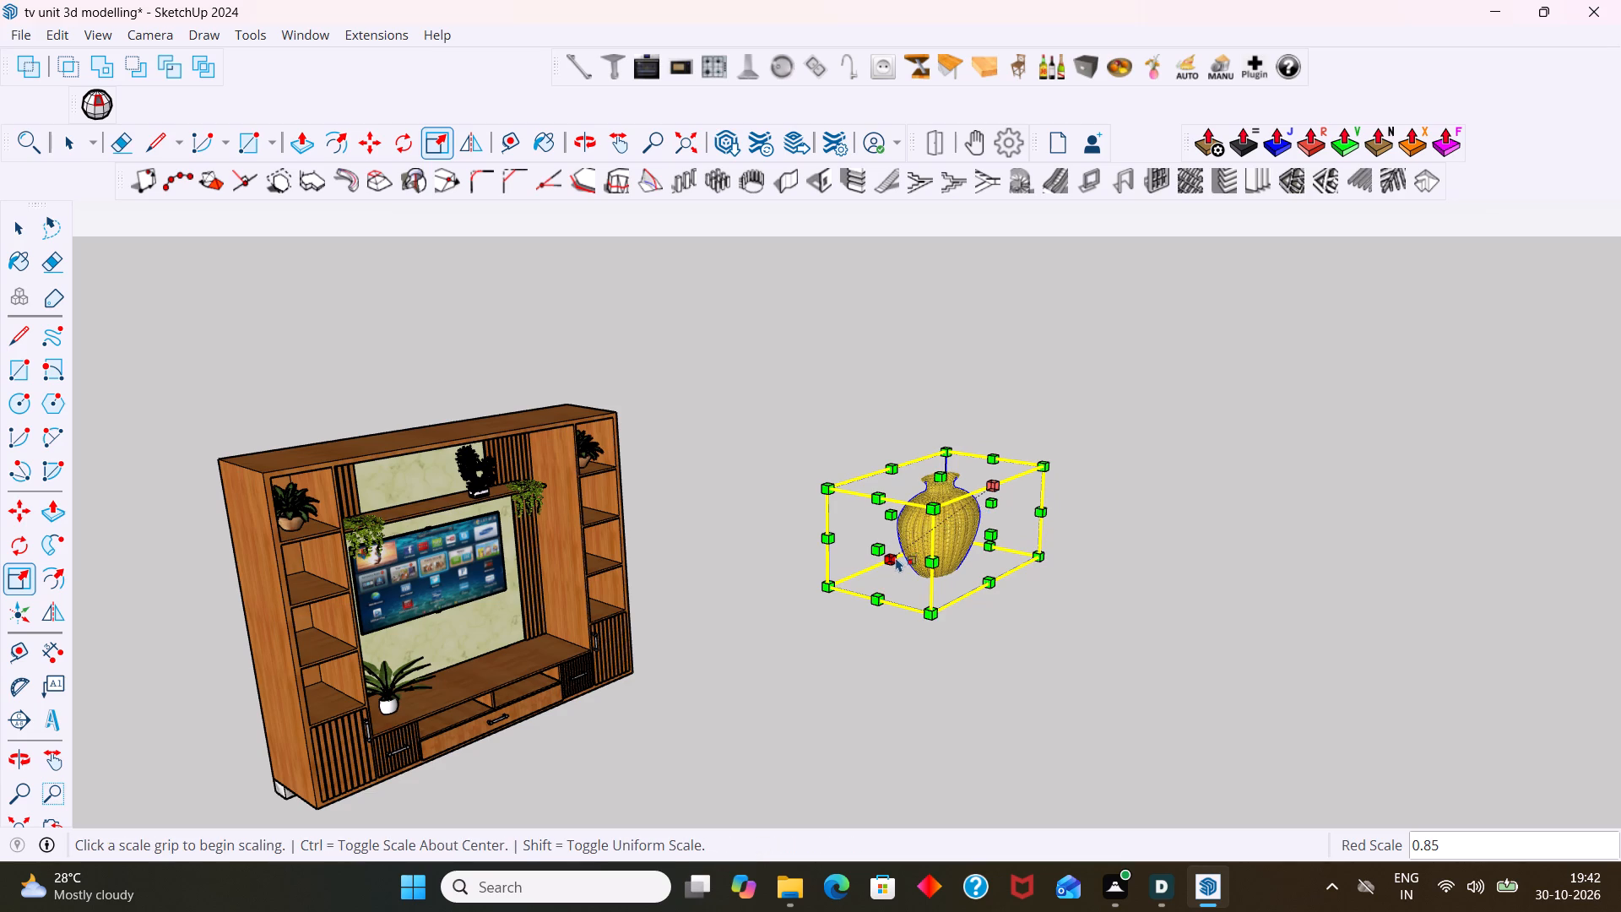
Scale the golden pot by about 0.84 green with 0.80 height, then about 0.77 green and about 1.2 in height.
click(894, 559)
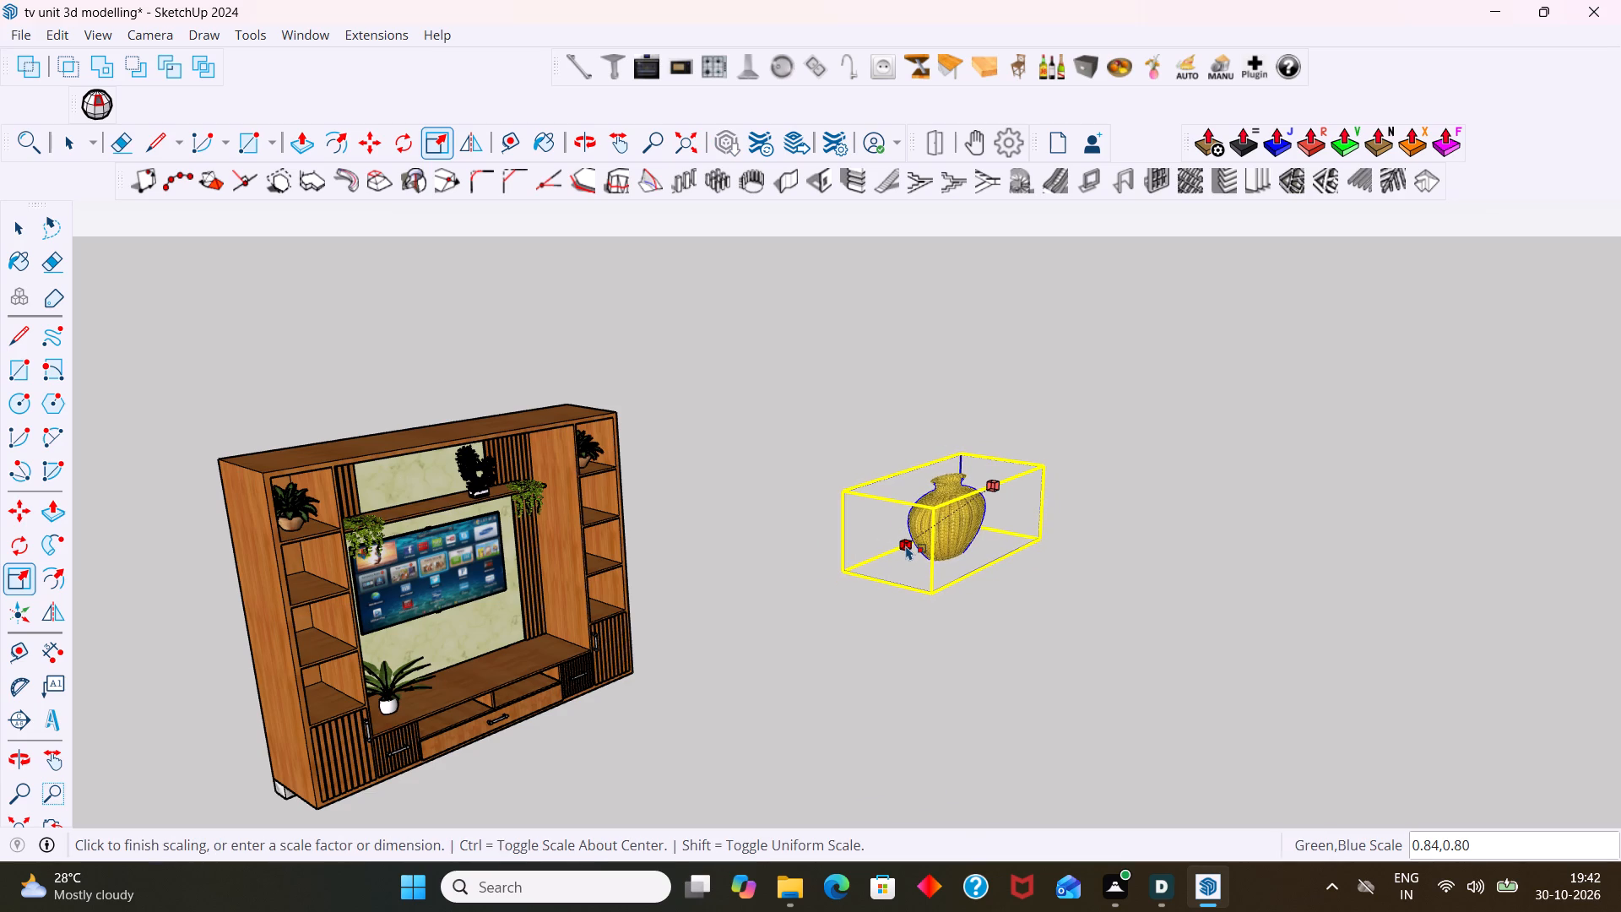
click(906, 546)
click(906, 513)
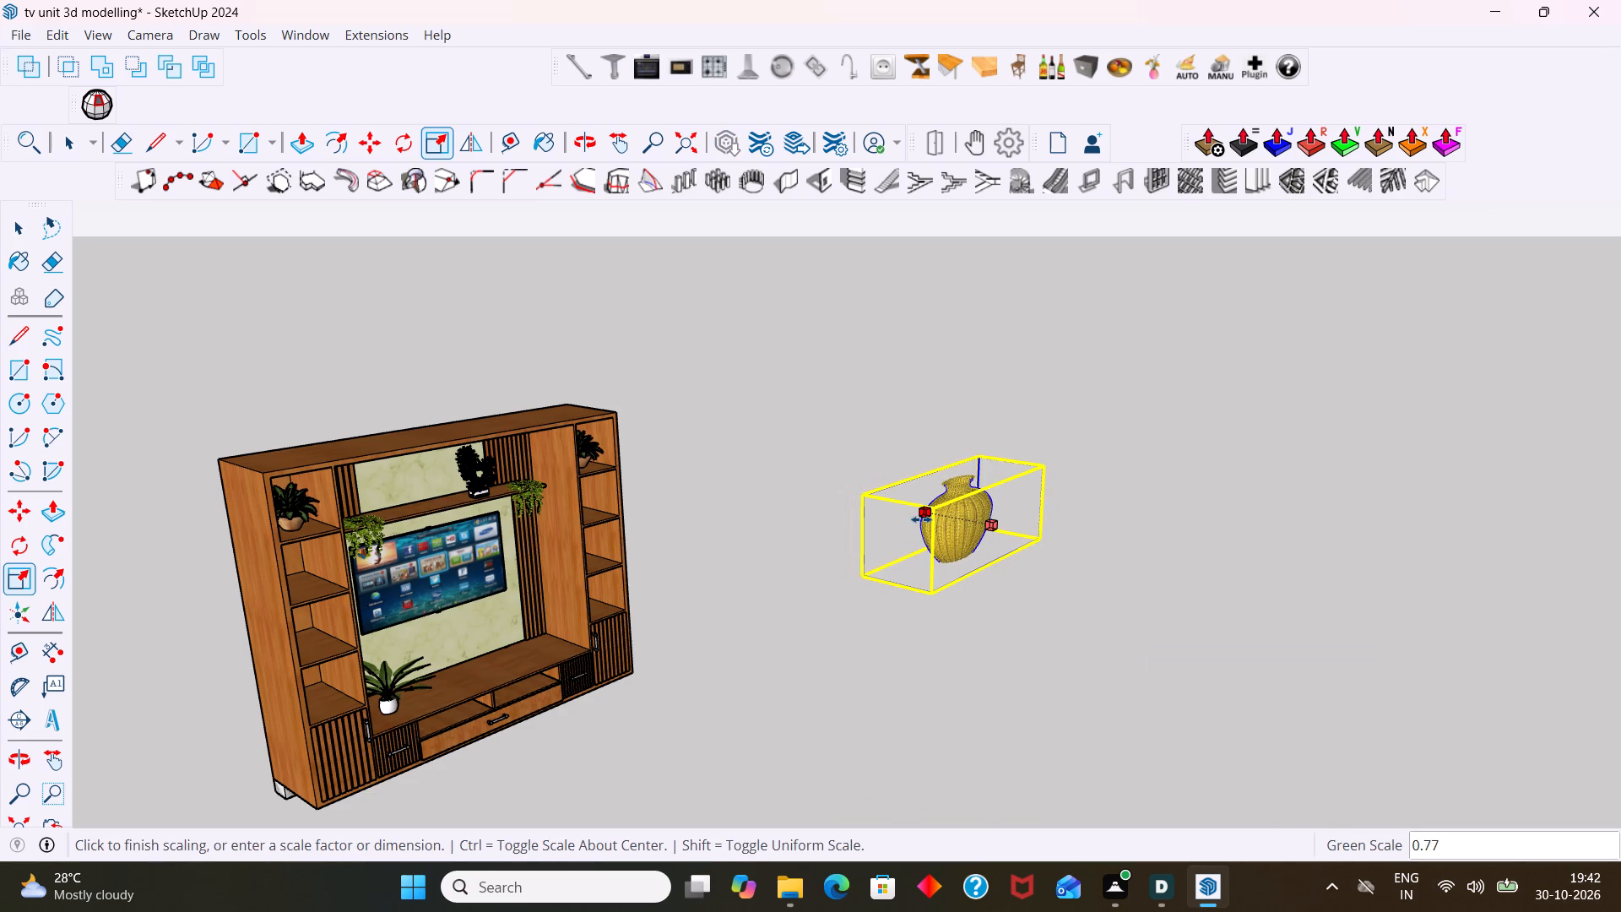
click(921, 519)
click(964, 478)
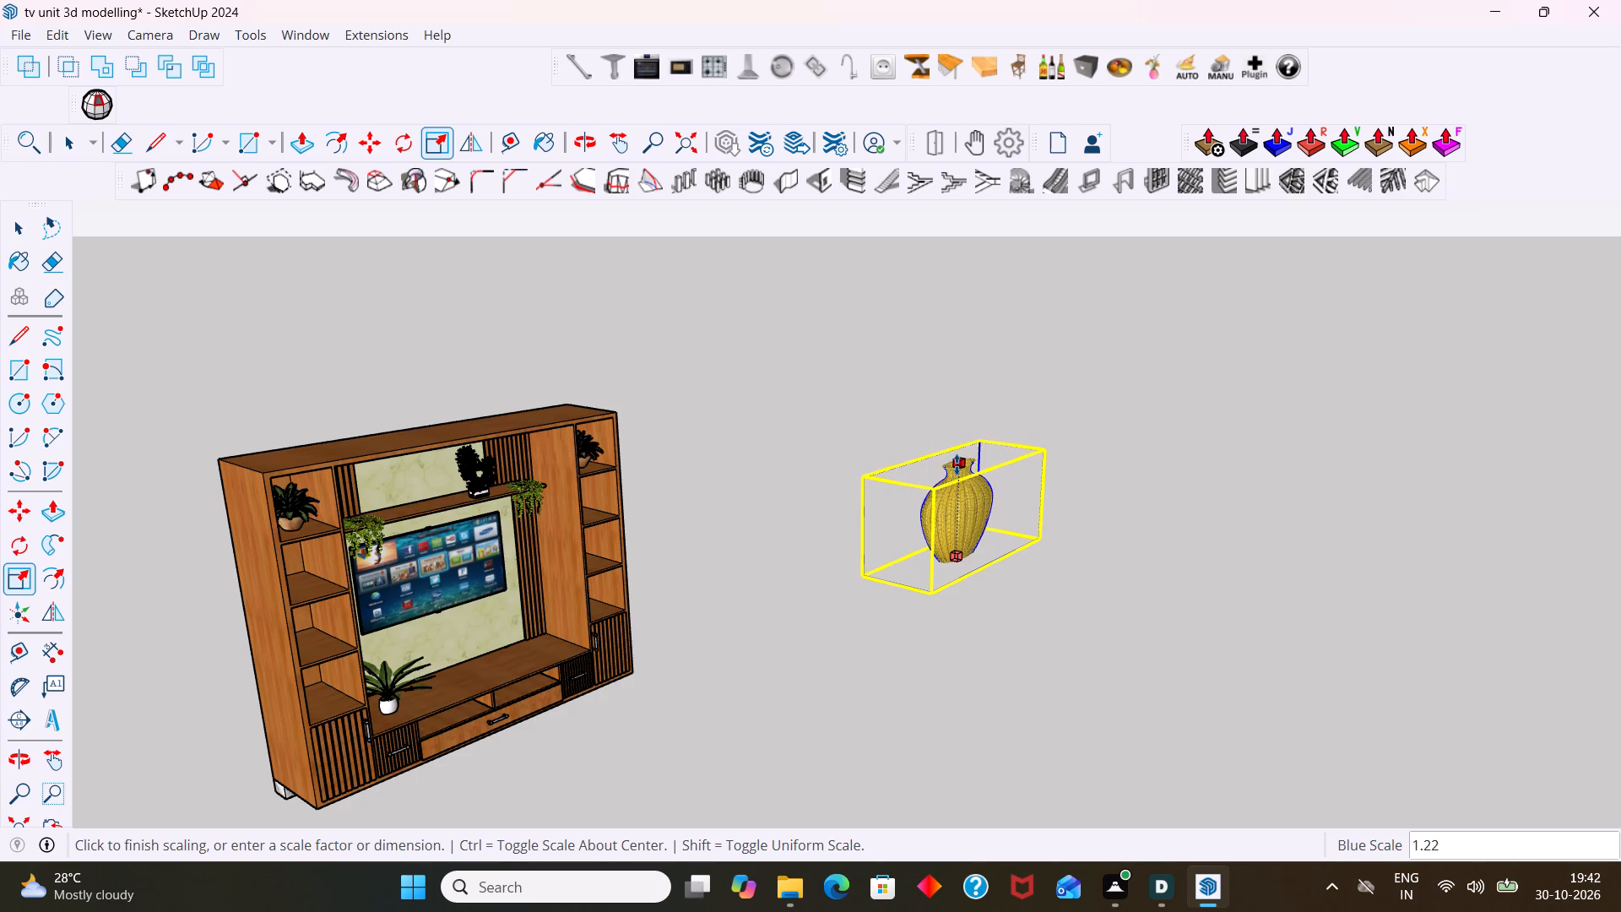
click(957, 464)
key(space)
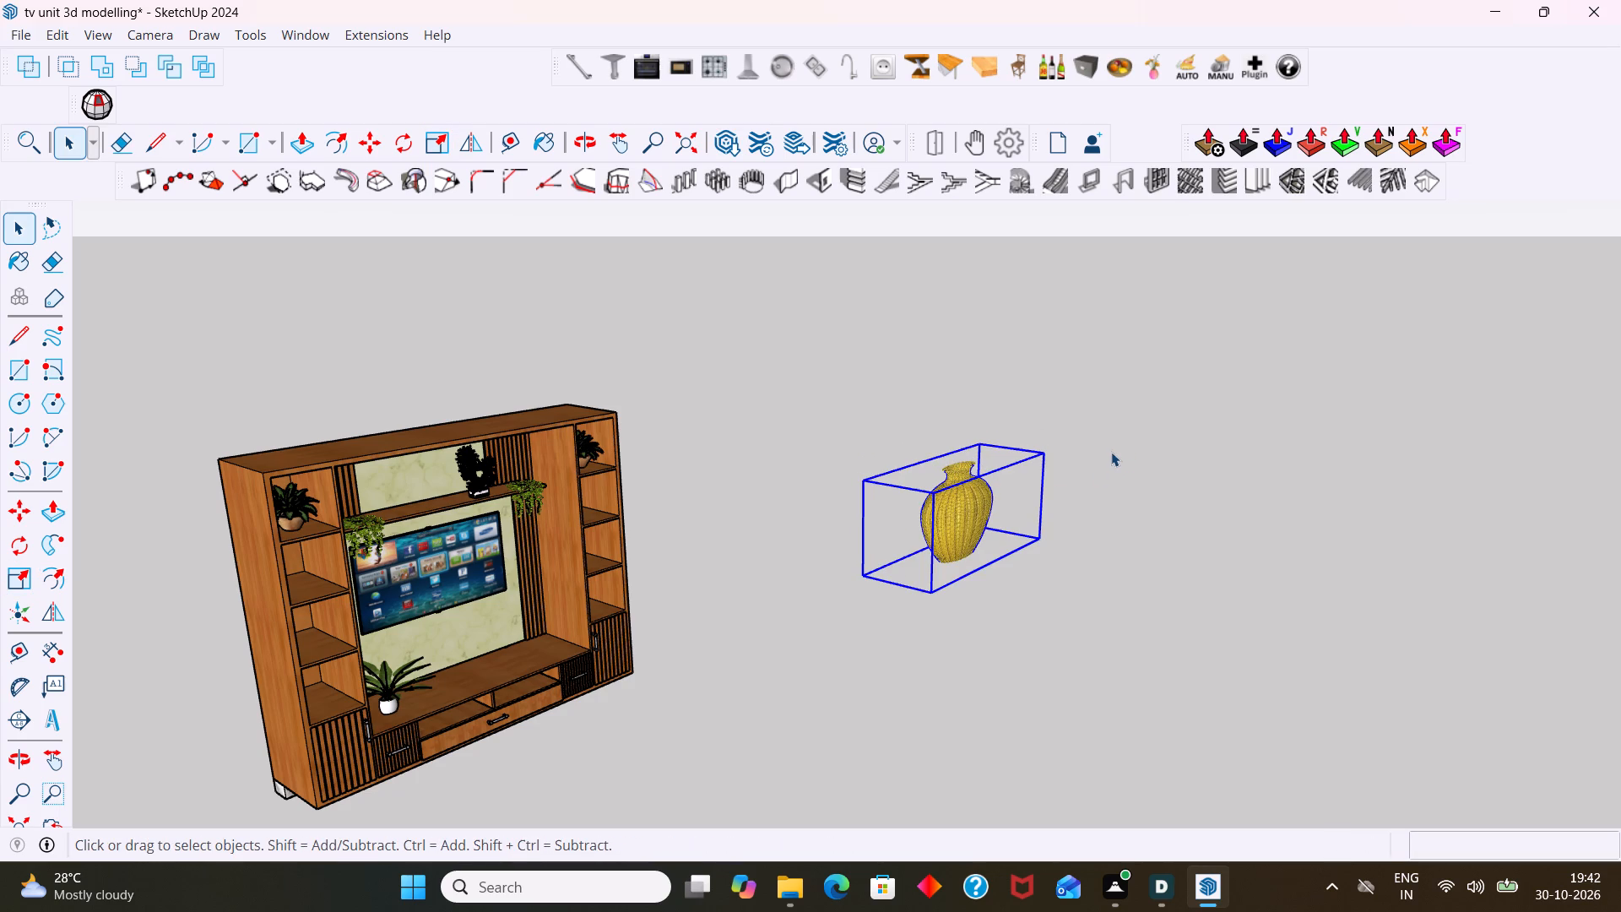
click(1111, 452)
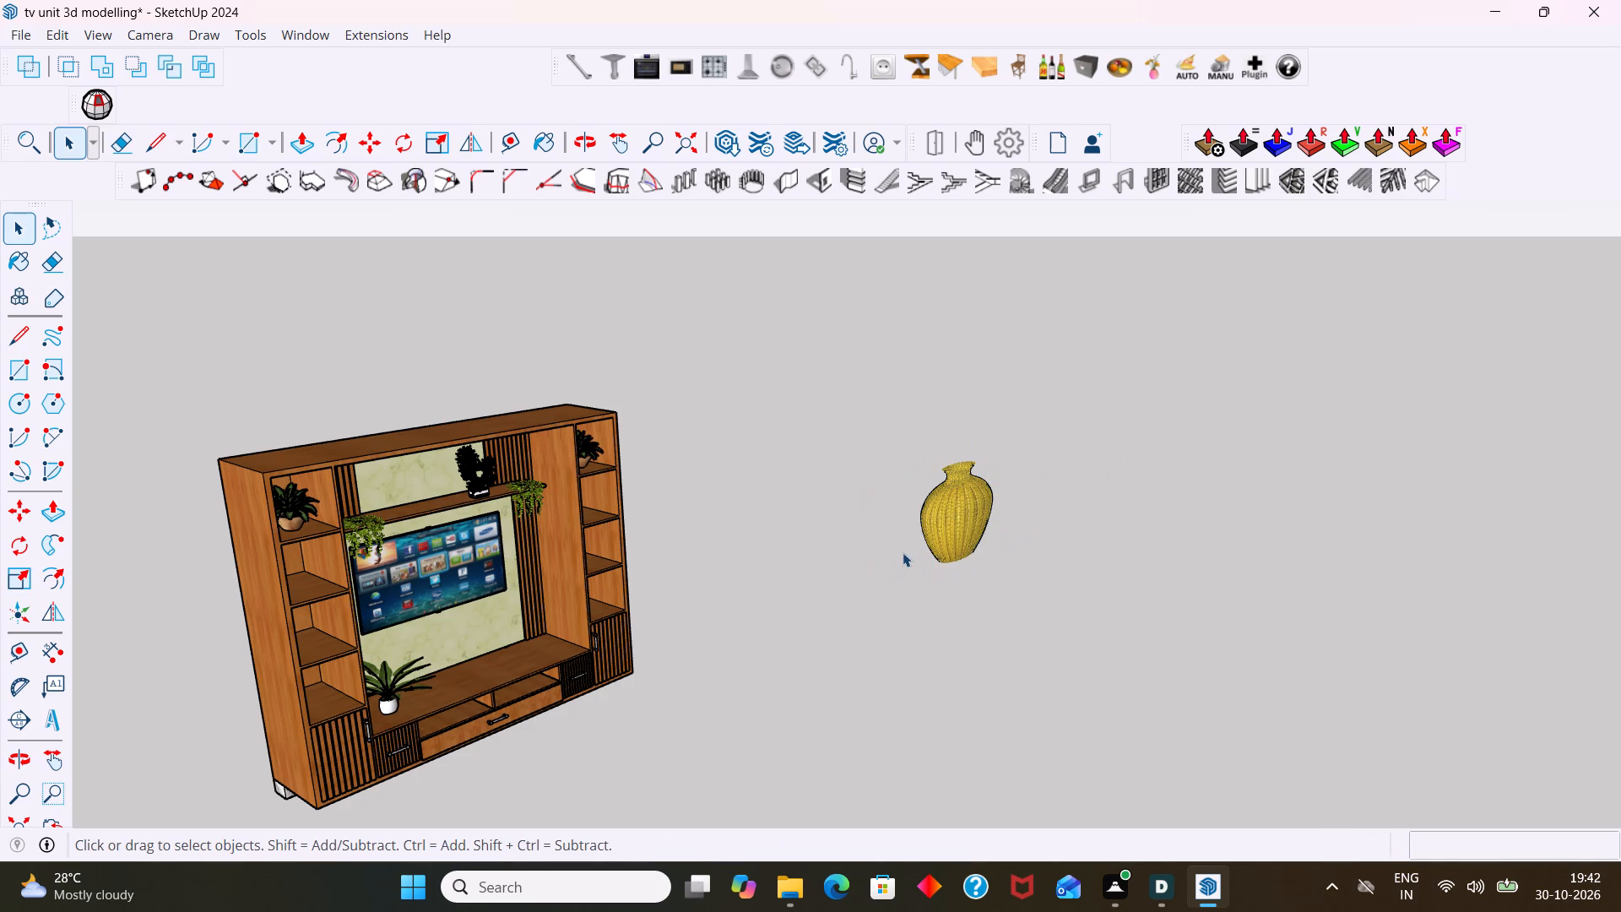
Scale the golden pot by 0.71 and 0.74 along the red axis and by 0.77 in height.
middle_drag(873, 548, 599, 449)
scroll(848, 547, down, 3)
scroll(990, 623, up, 3)
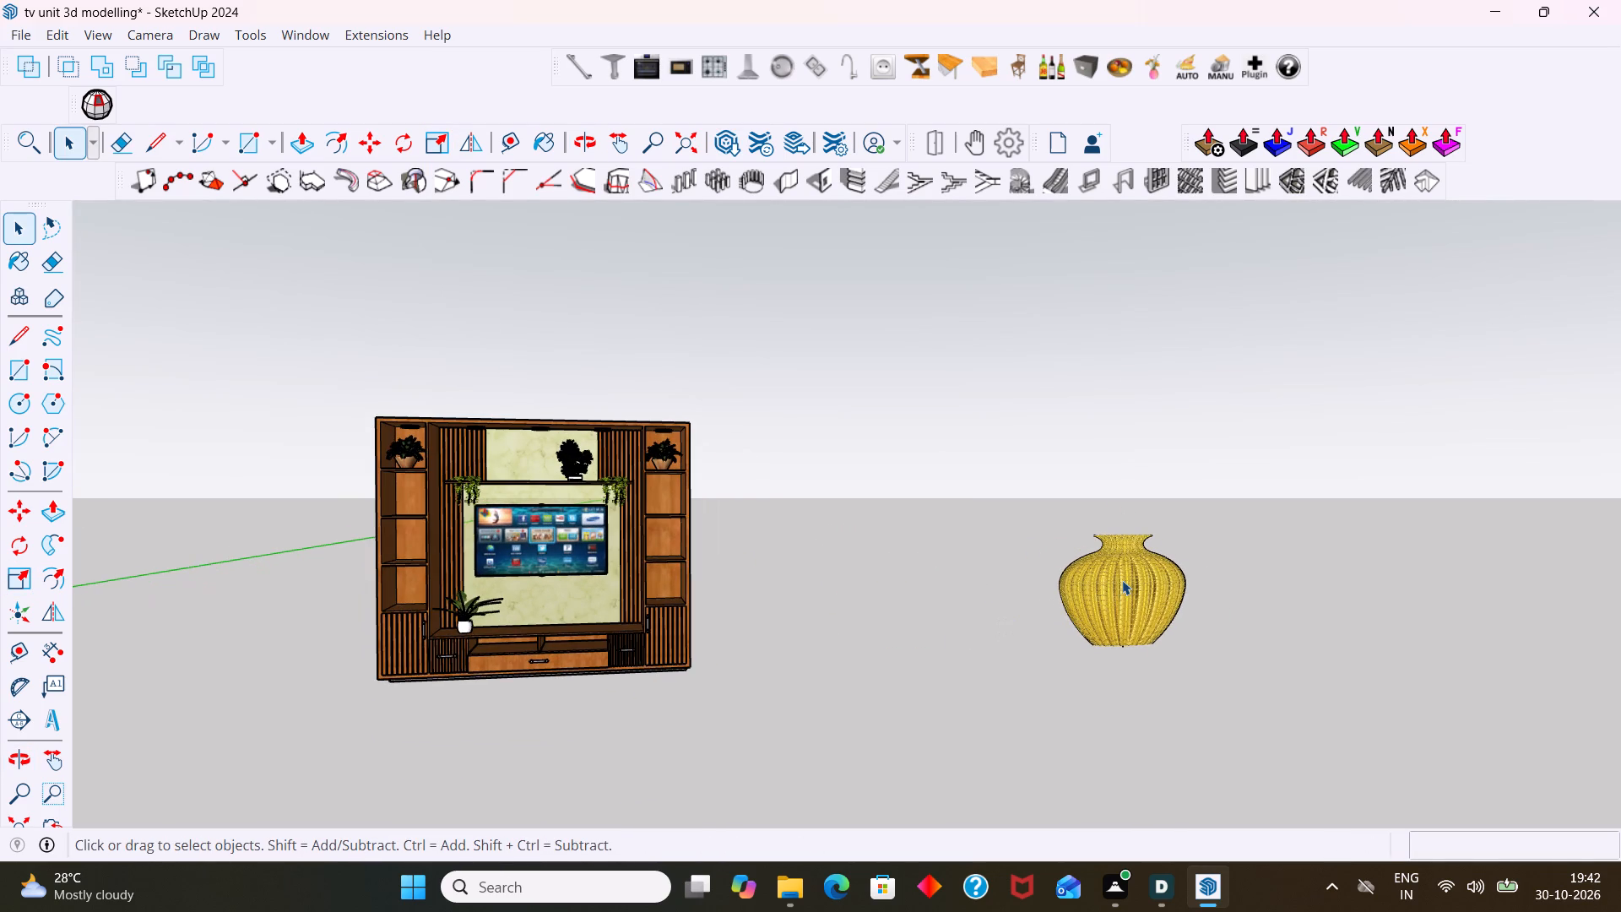
click(1122, 580)
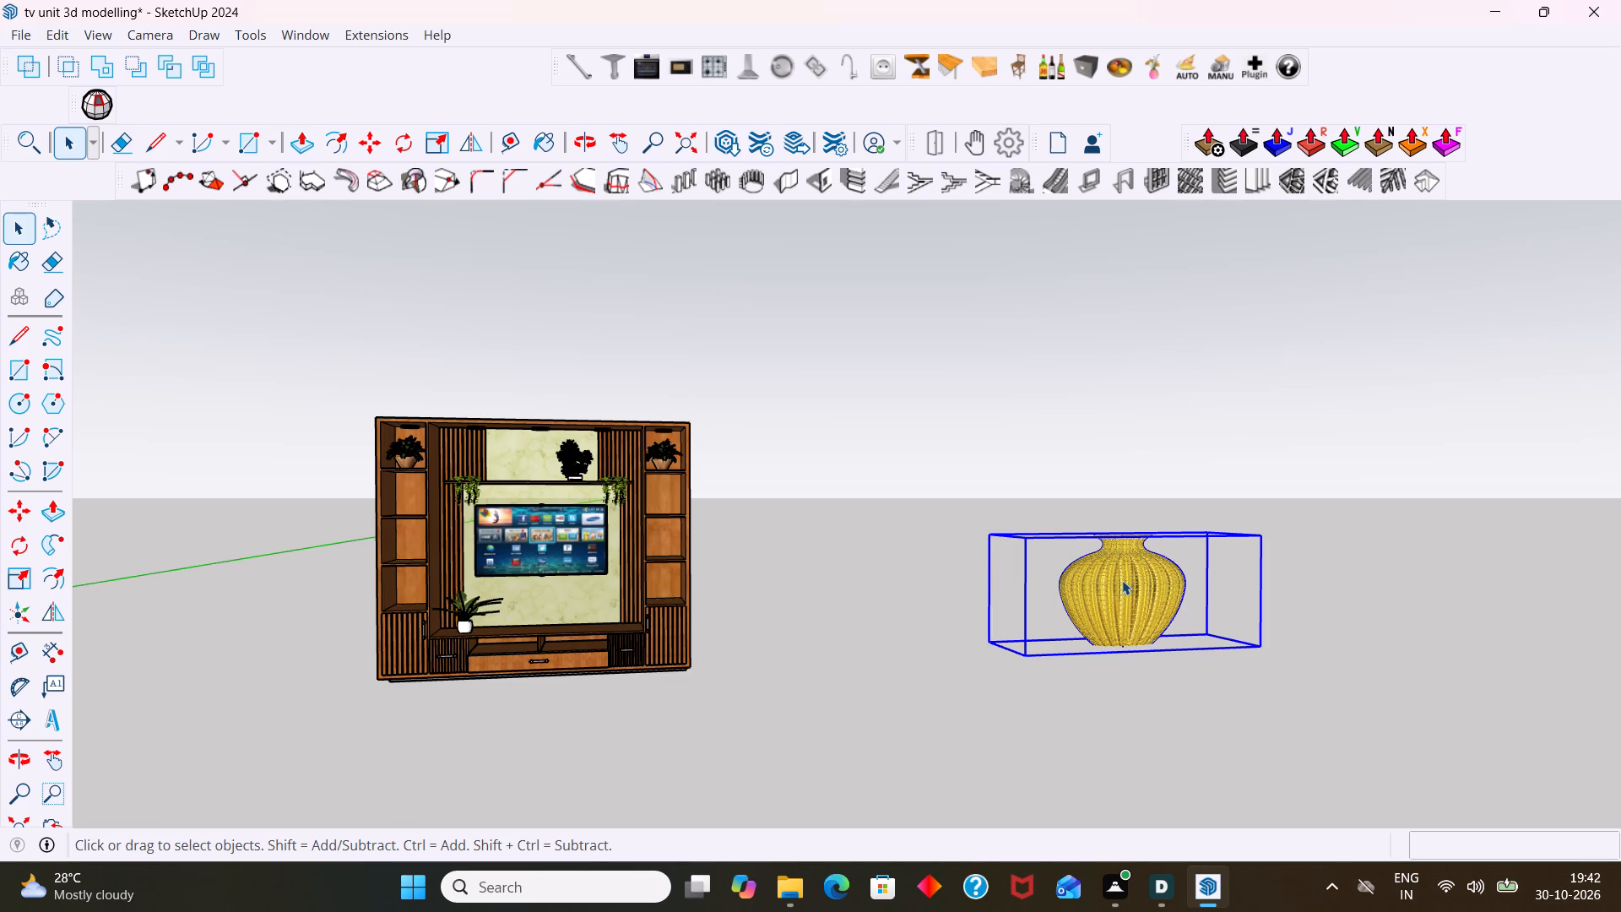
key(s)
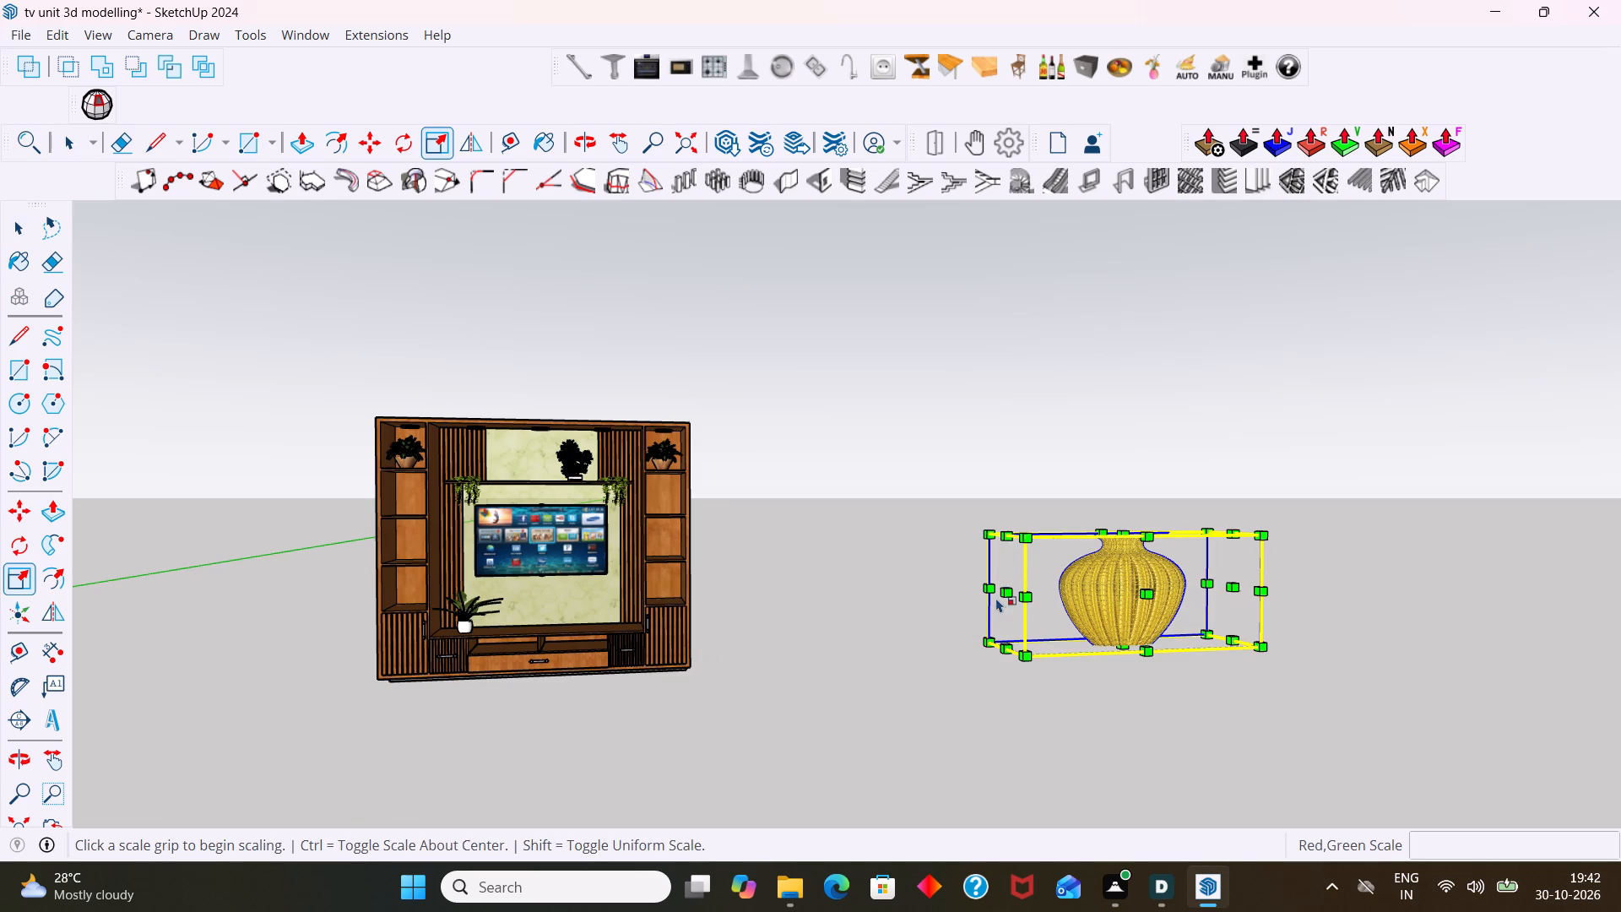
click(1006, 594)
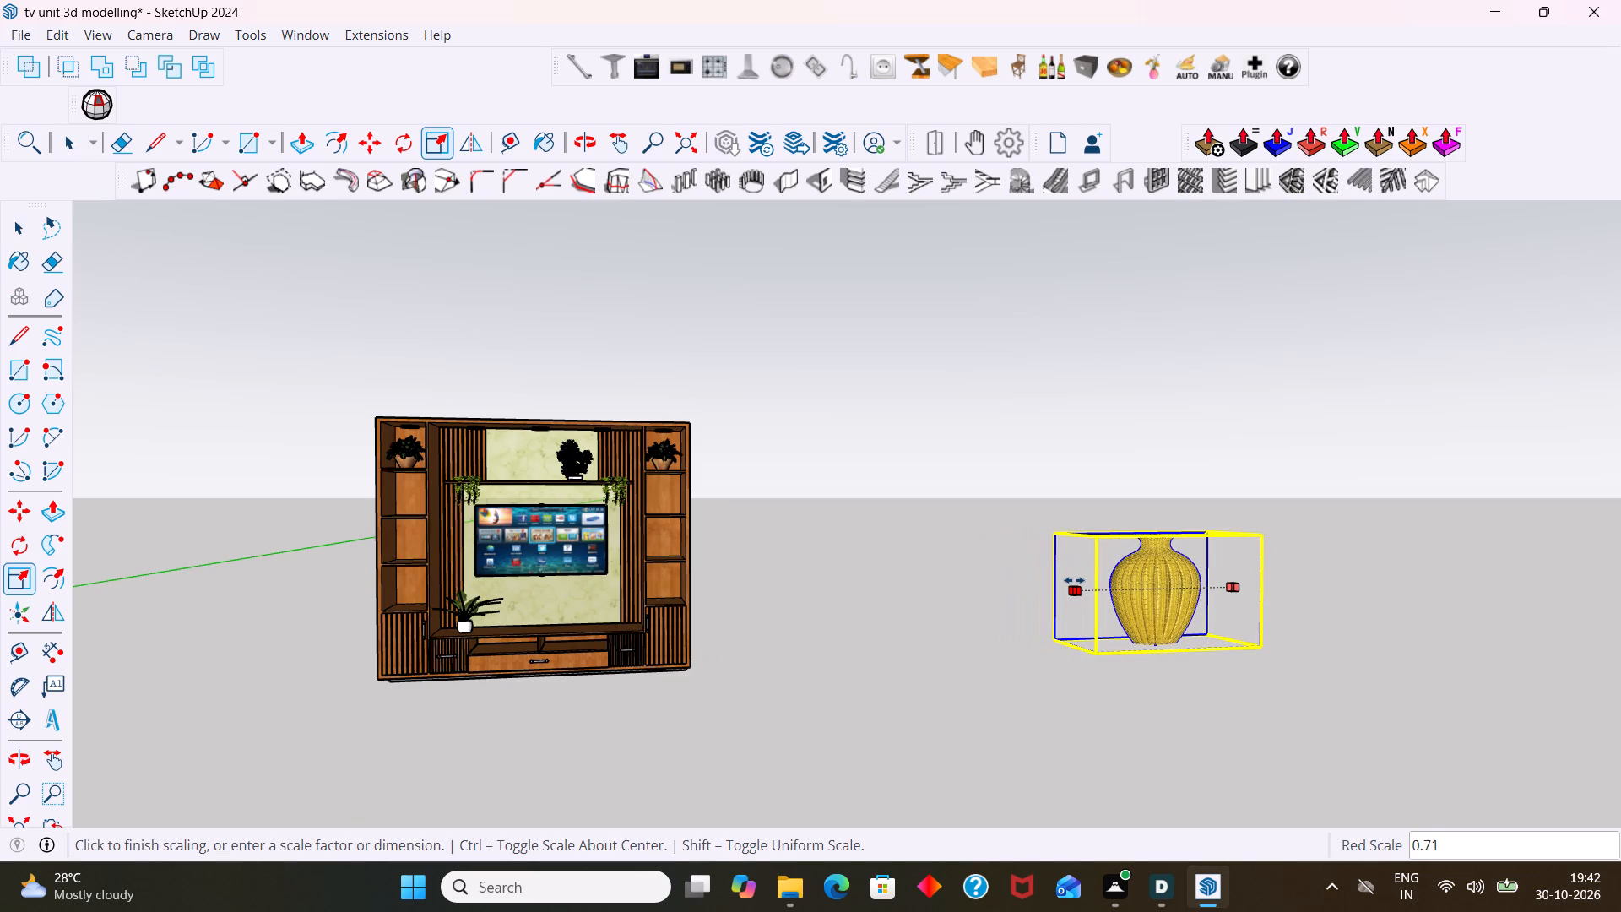
click(1074, 580)
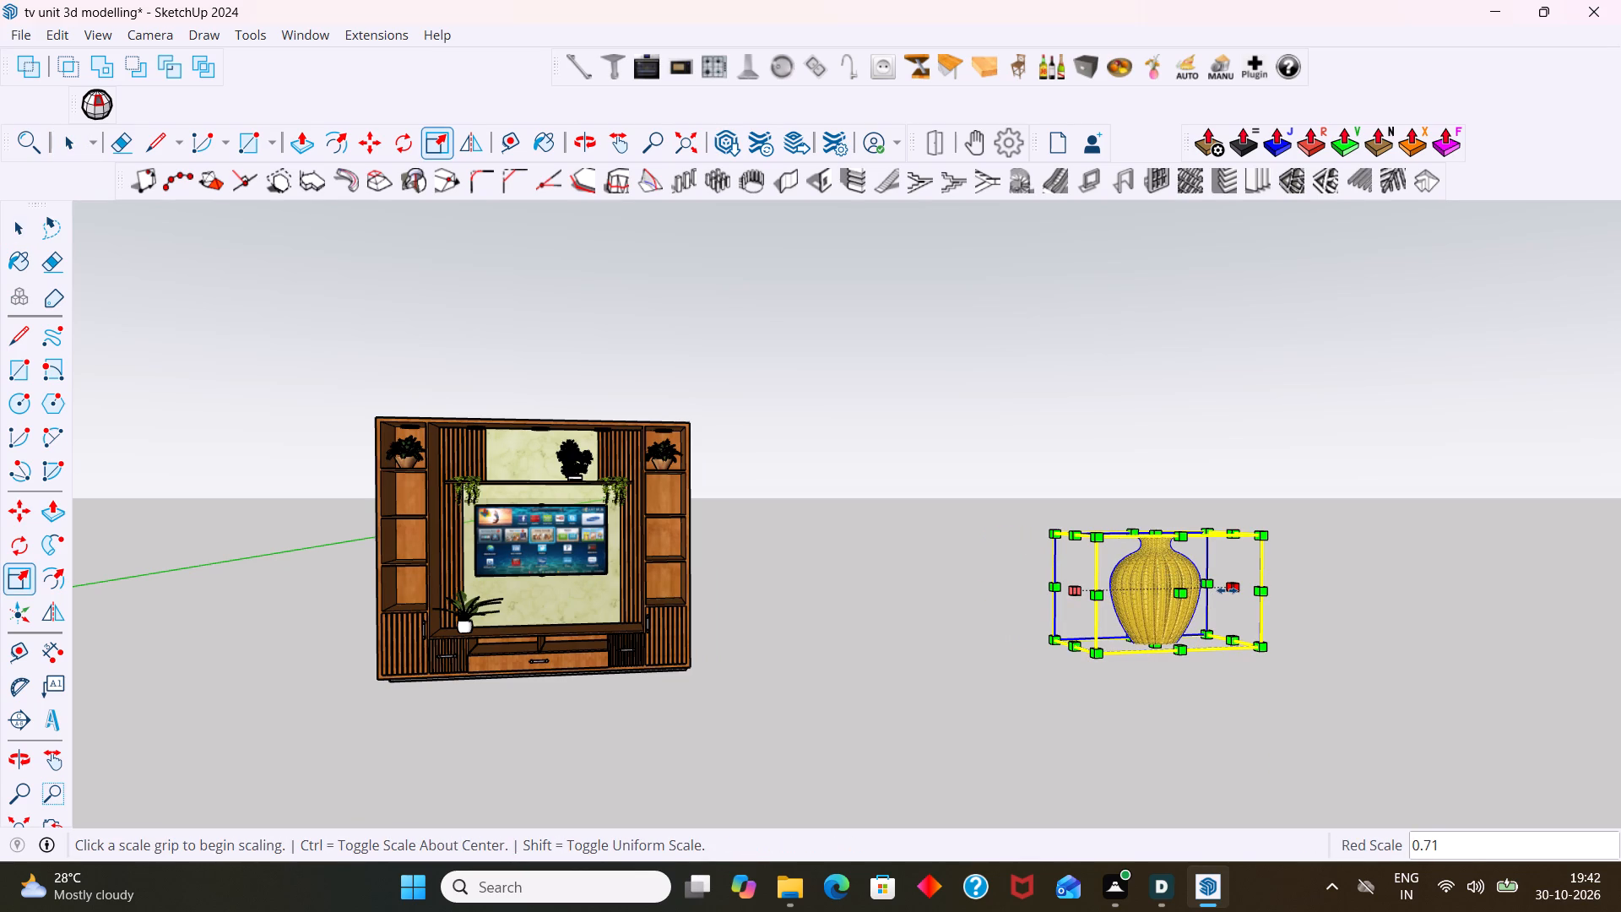
click(1228, 589)
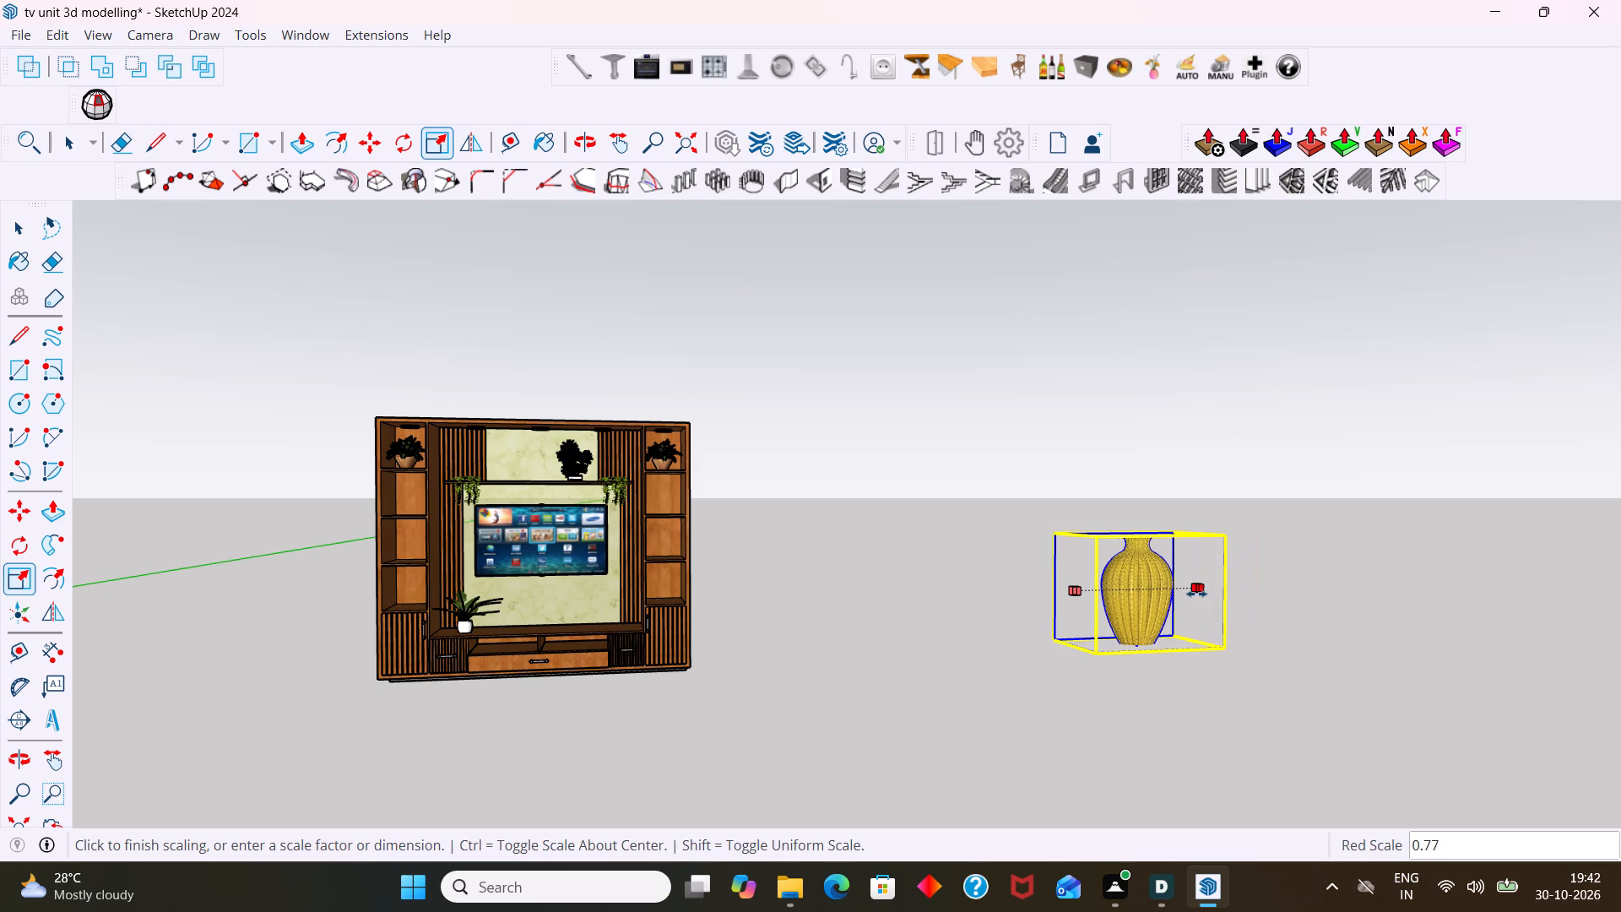
click(1194, 594)
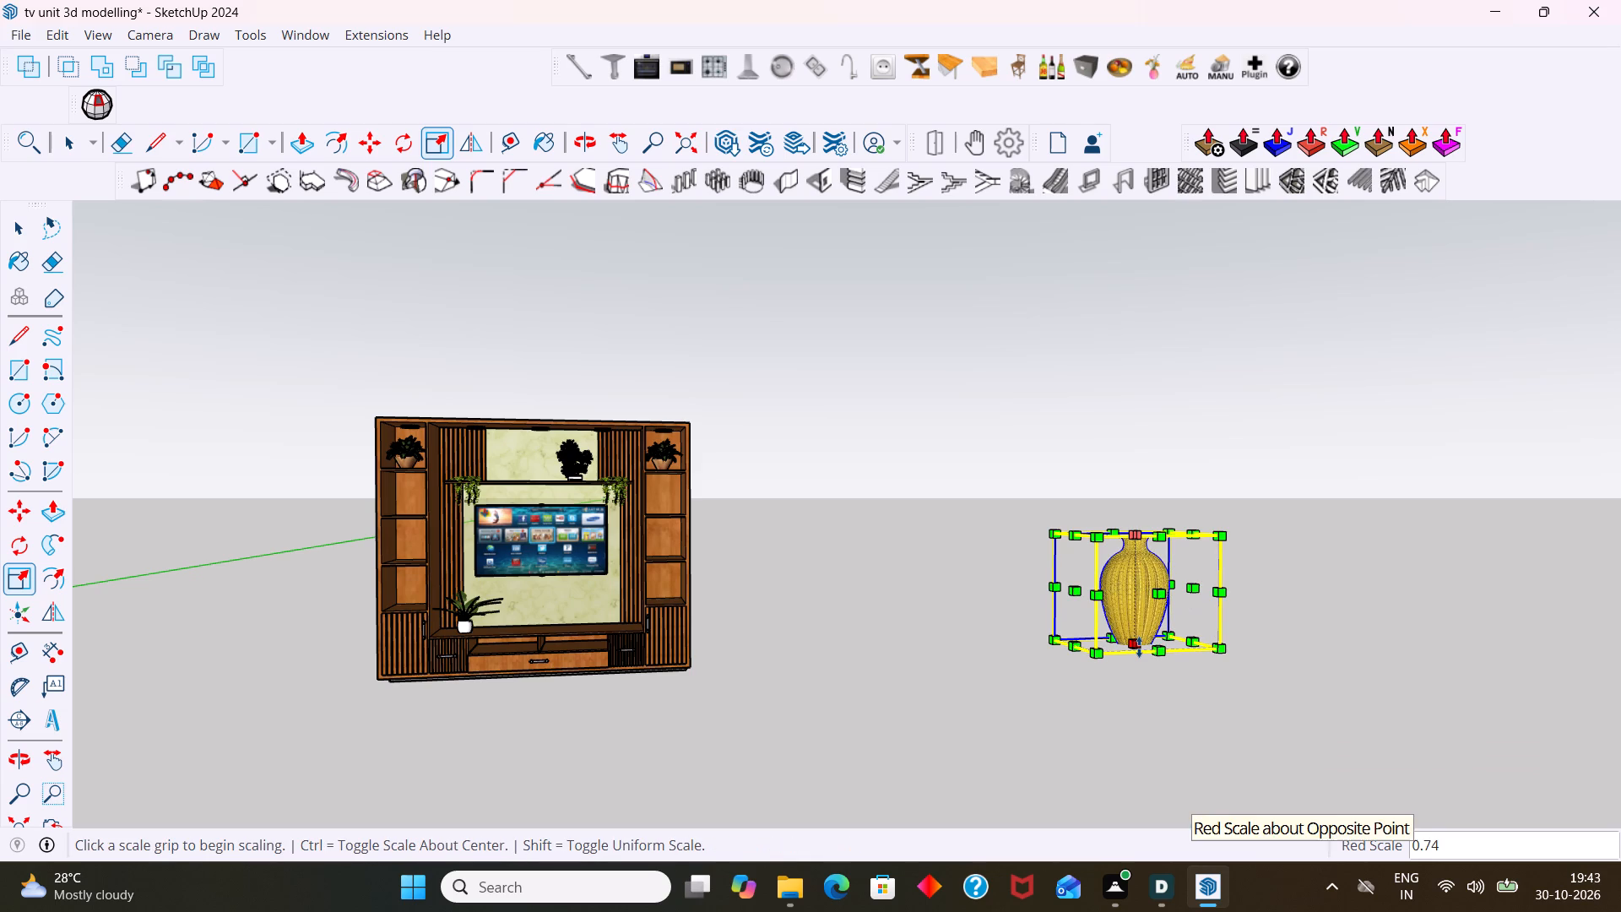
click(1139, 647)
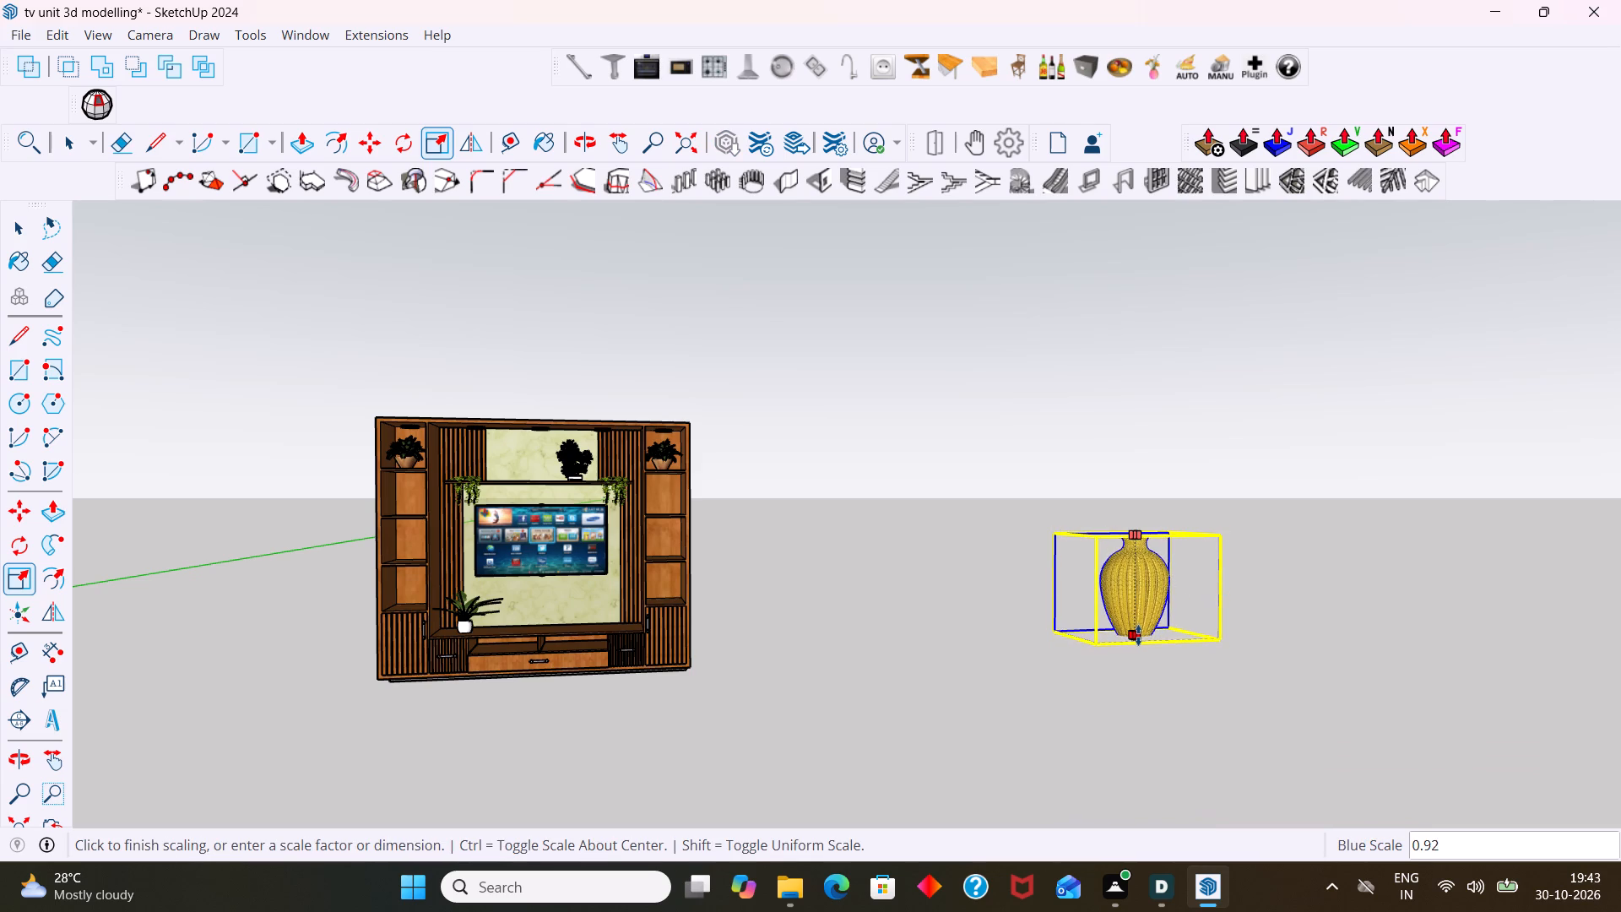
click(1139, 619)
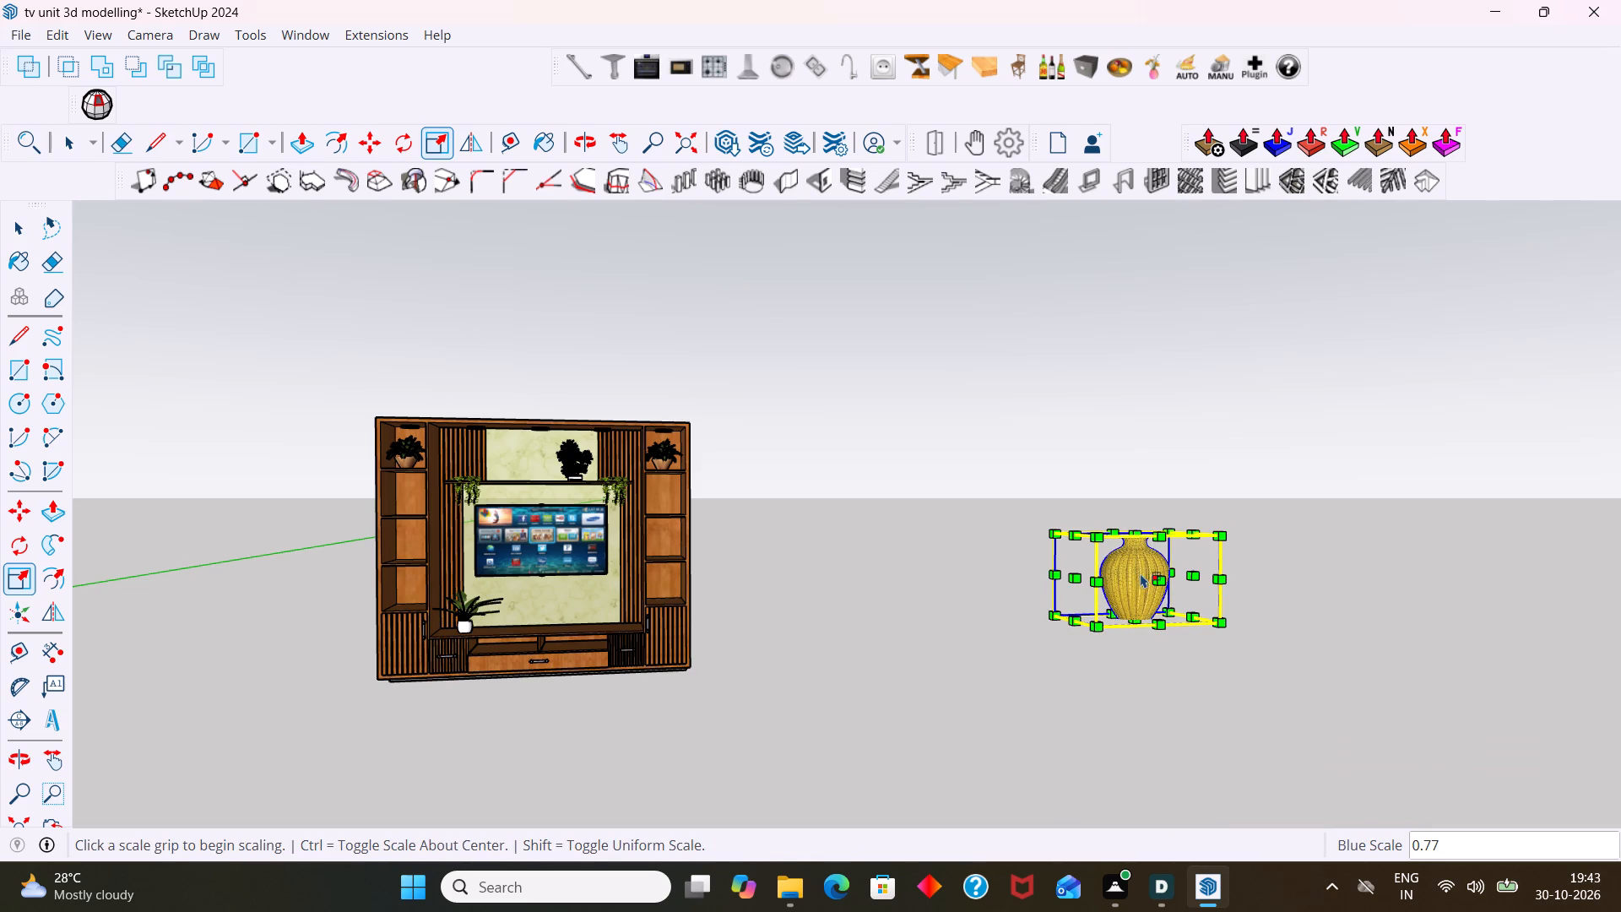
key(space)
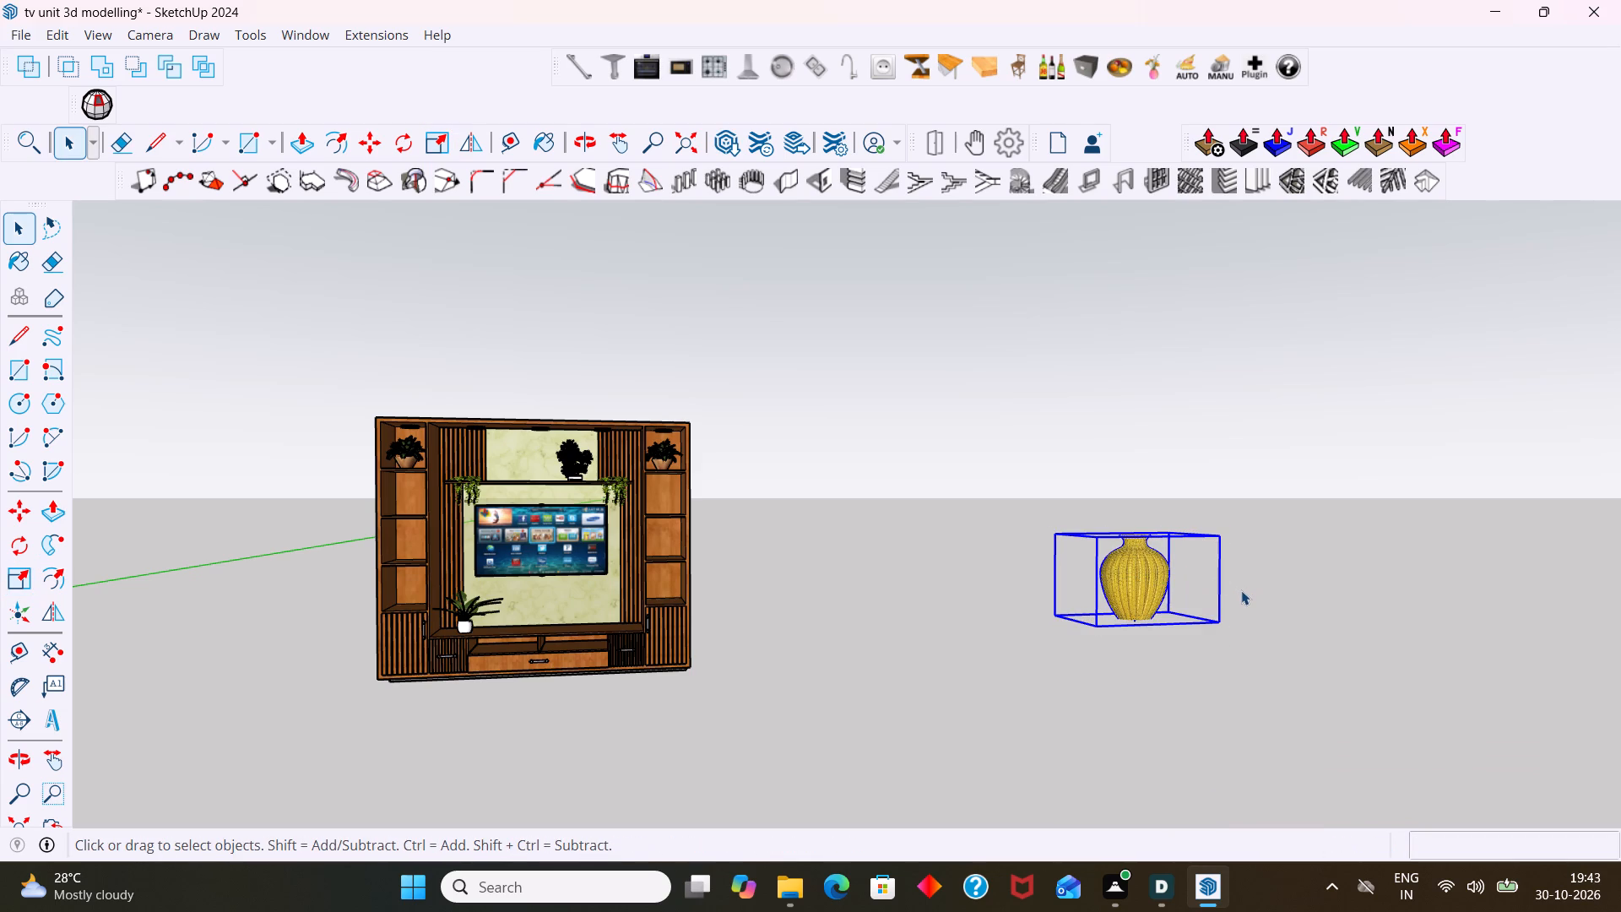
Move the golden pot about 6081 mm onto the TV unit, its lower corner at the front of the left column's third compartment from the top.
key(m)
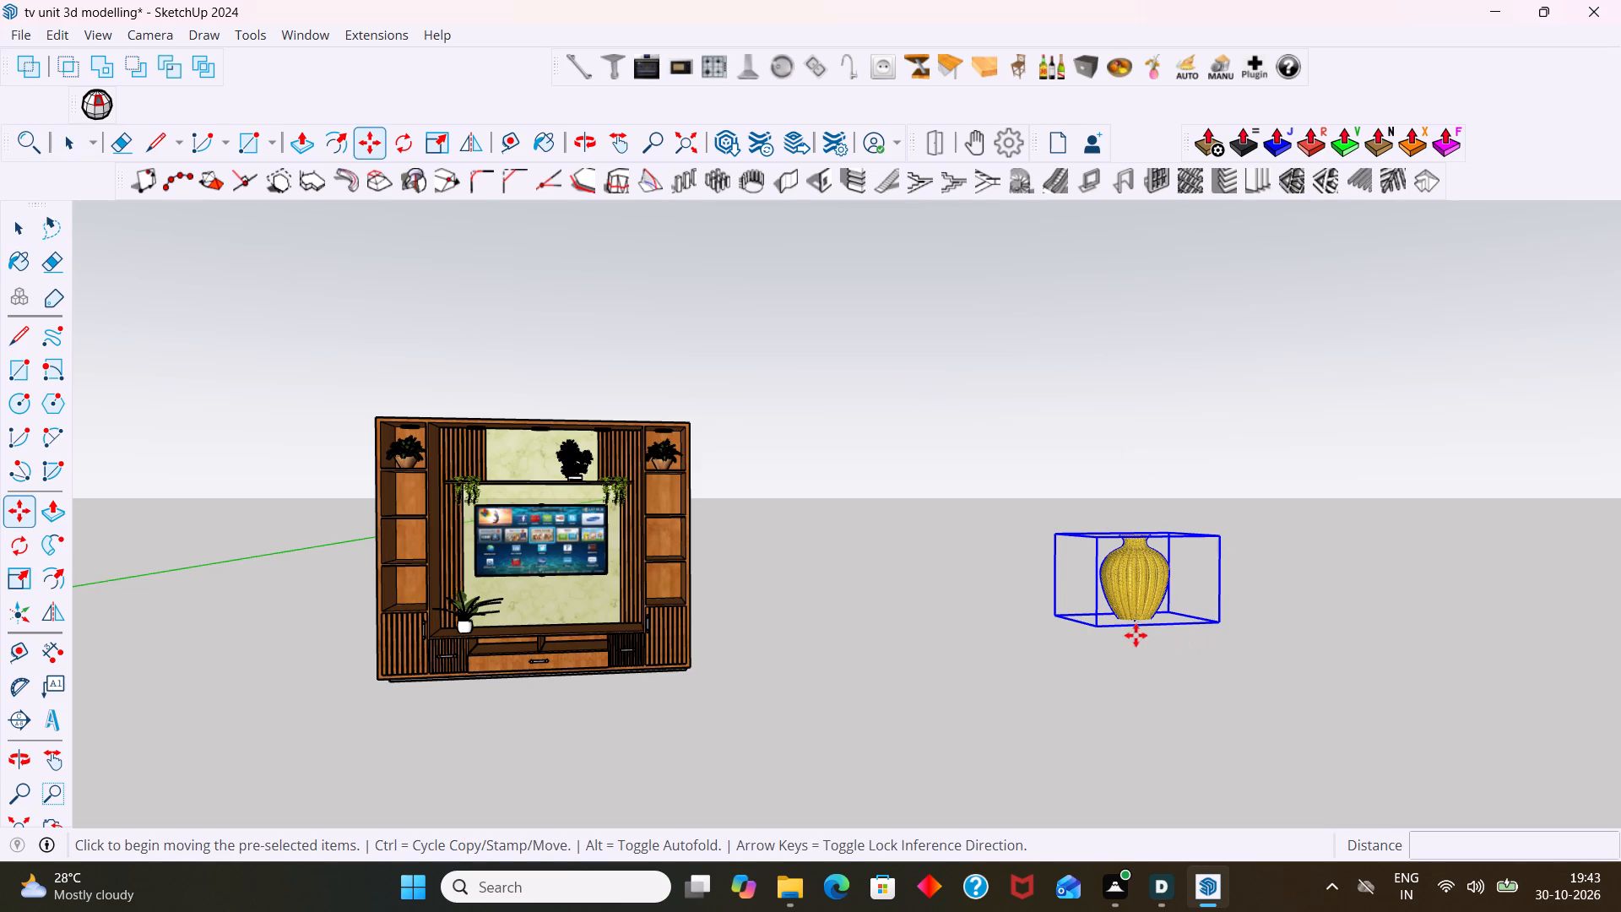
click(1098, 627)
scroll(377, 549, up, 1)
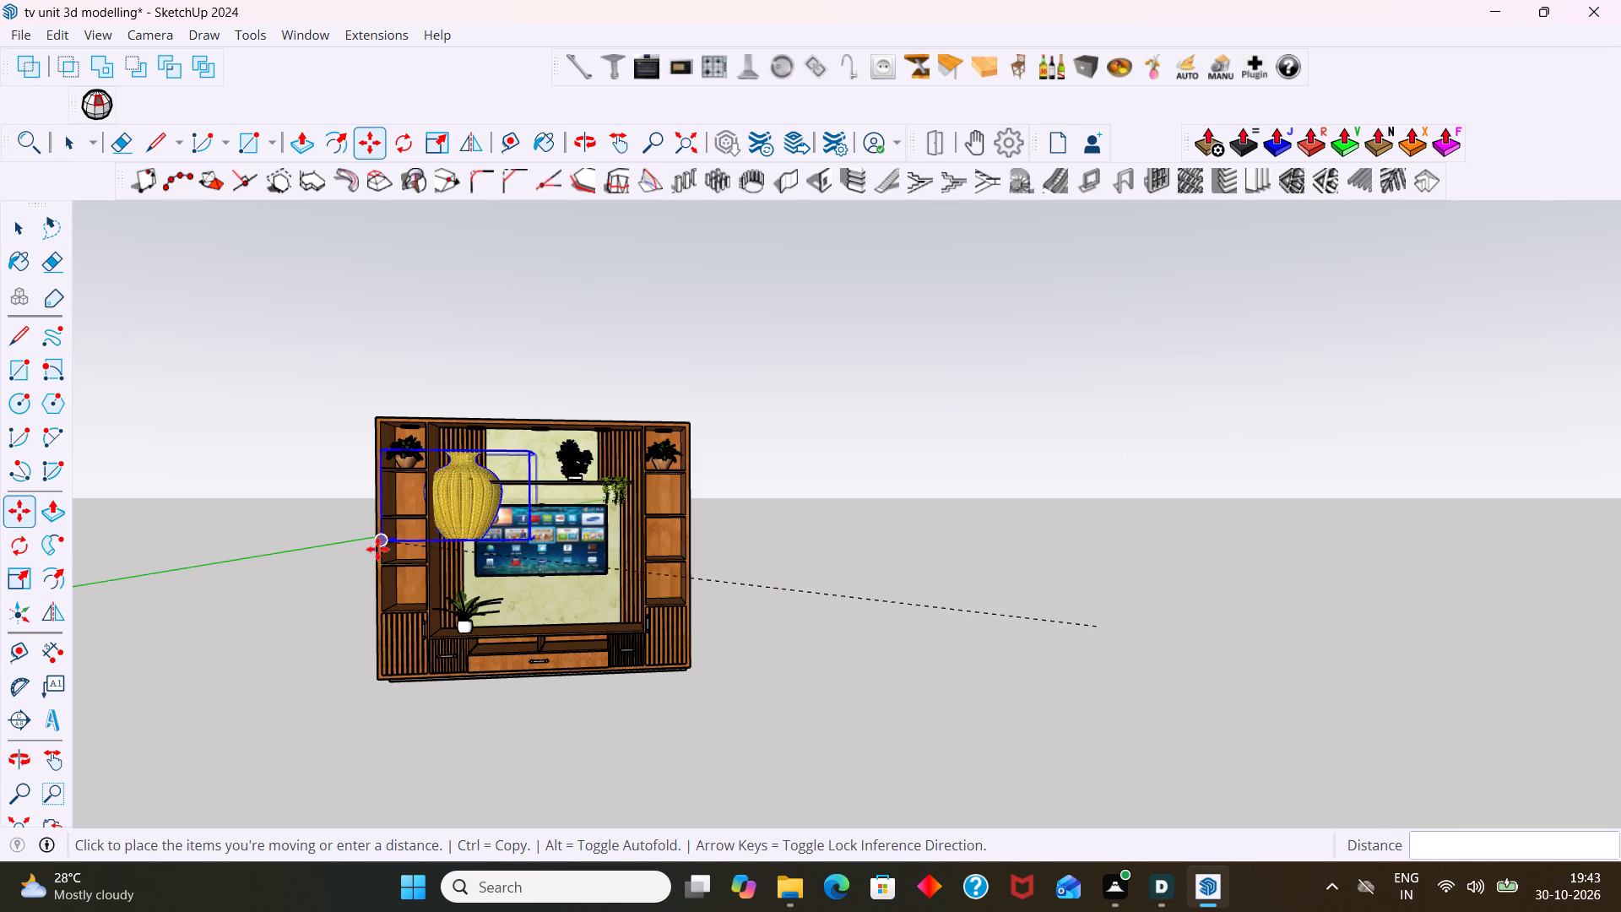
scroll(377, 549, up, 2)
middle_drag(394, 515, 588, 604)
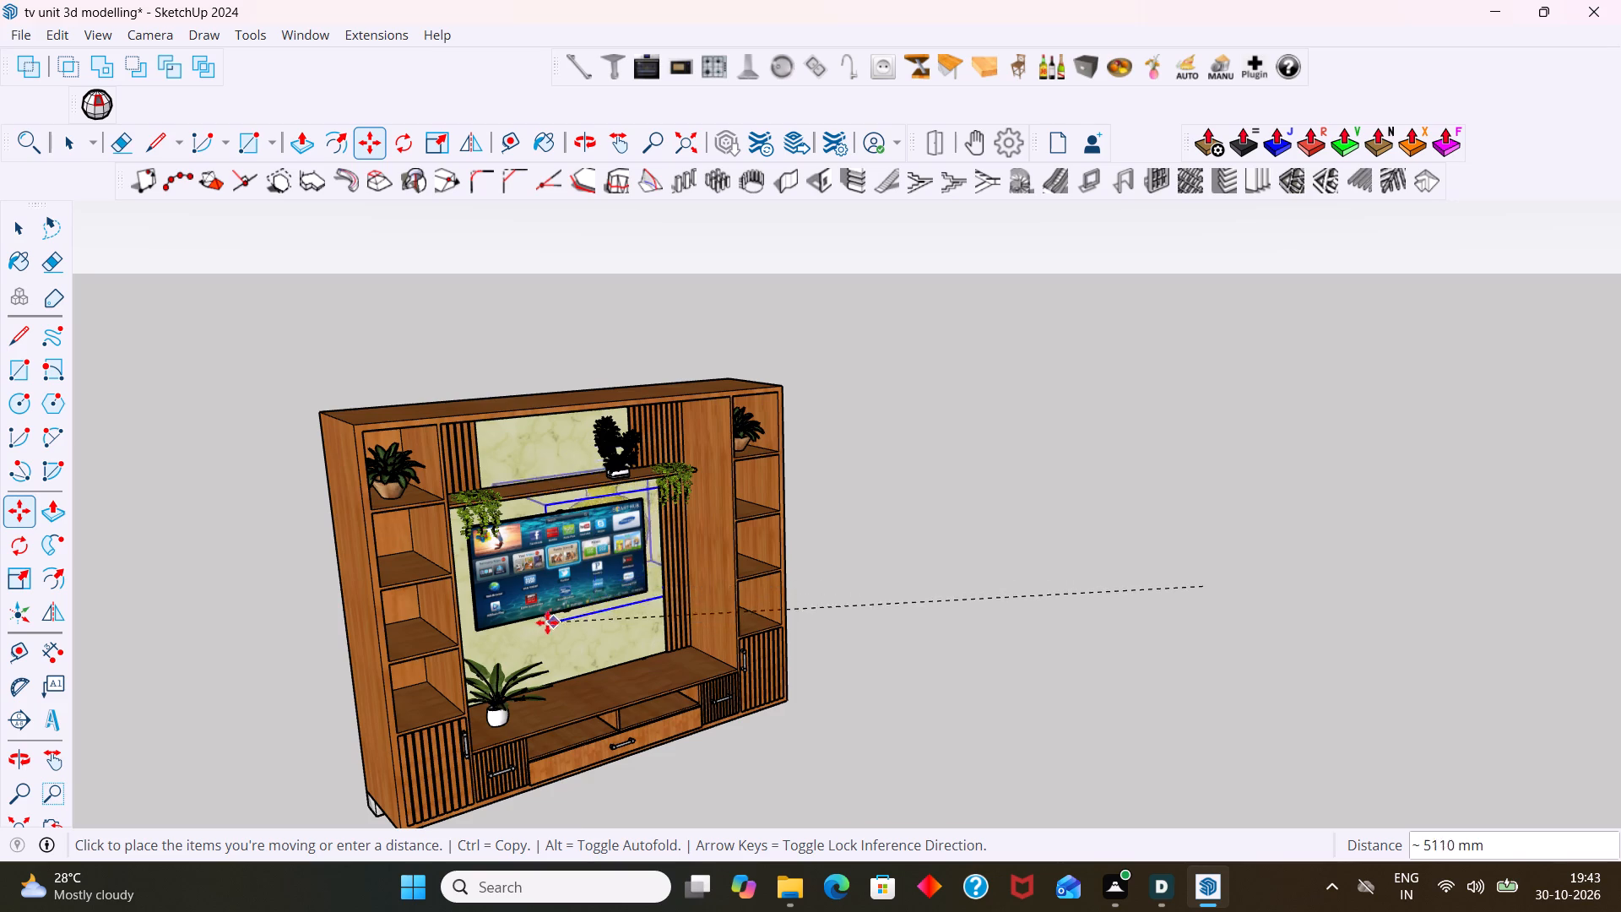
scroll(437, 622, up, 3)
middle_drag(403, 647, 306, 681)
scroll(356, 659, up, 6)
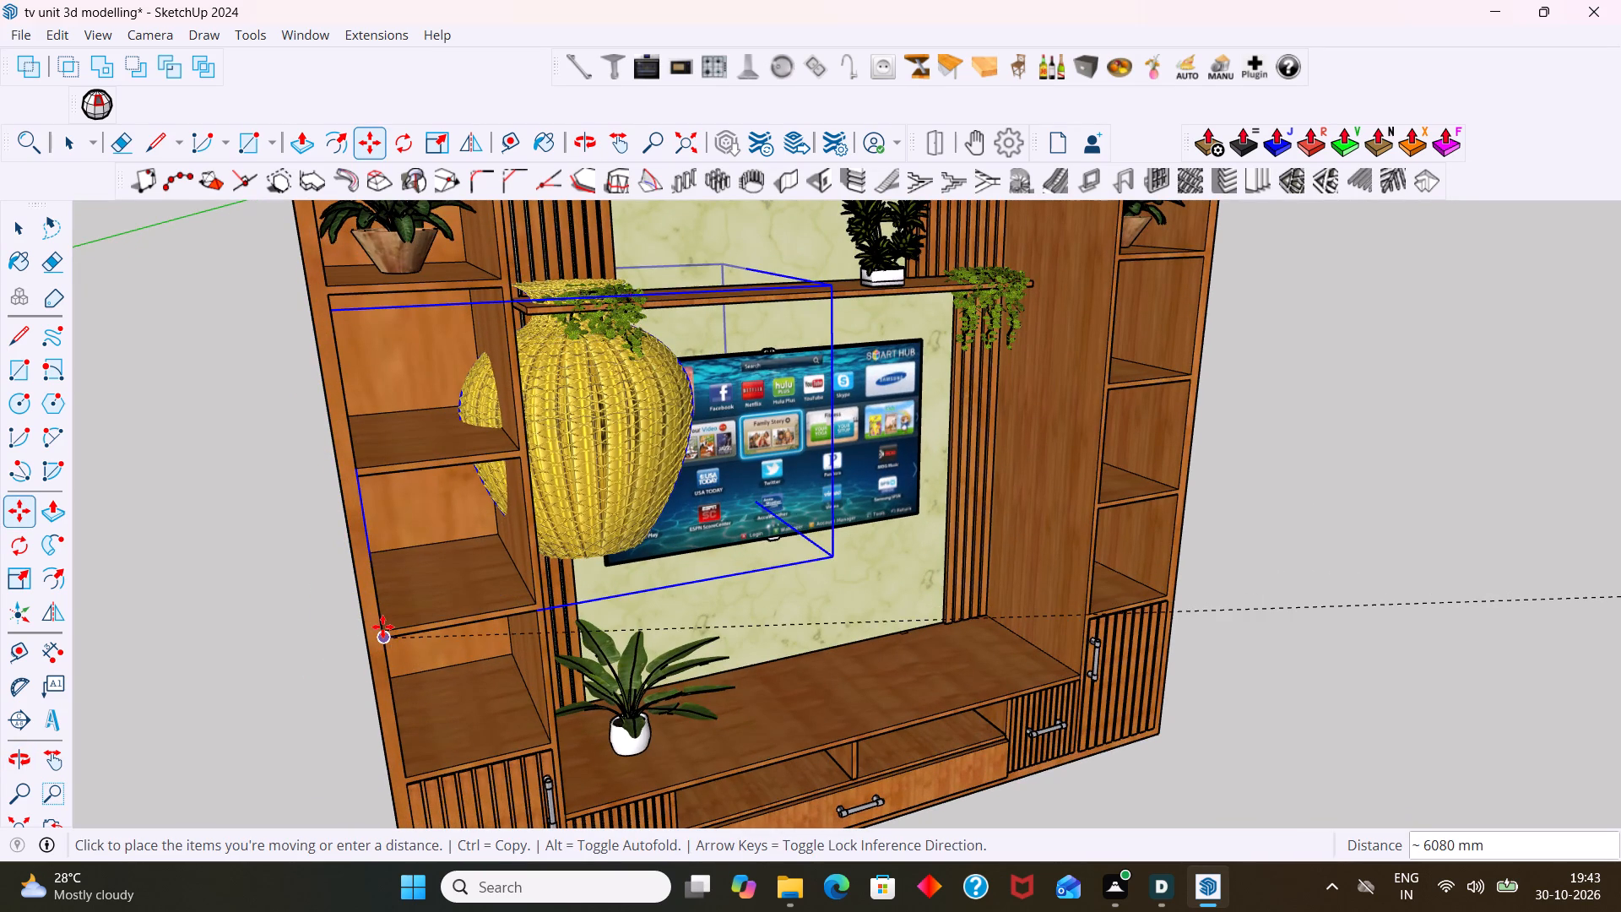
click(384, 625)
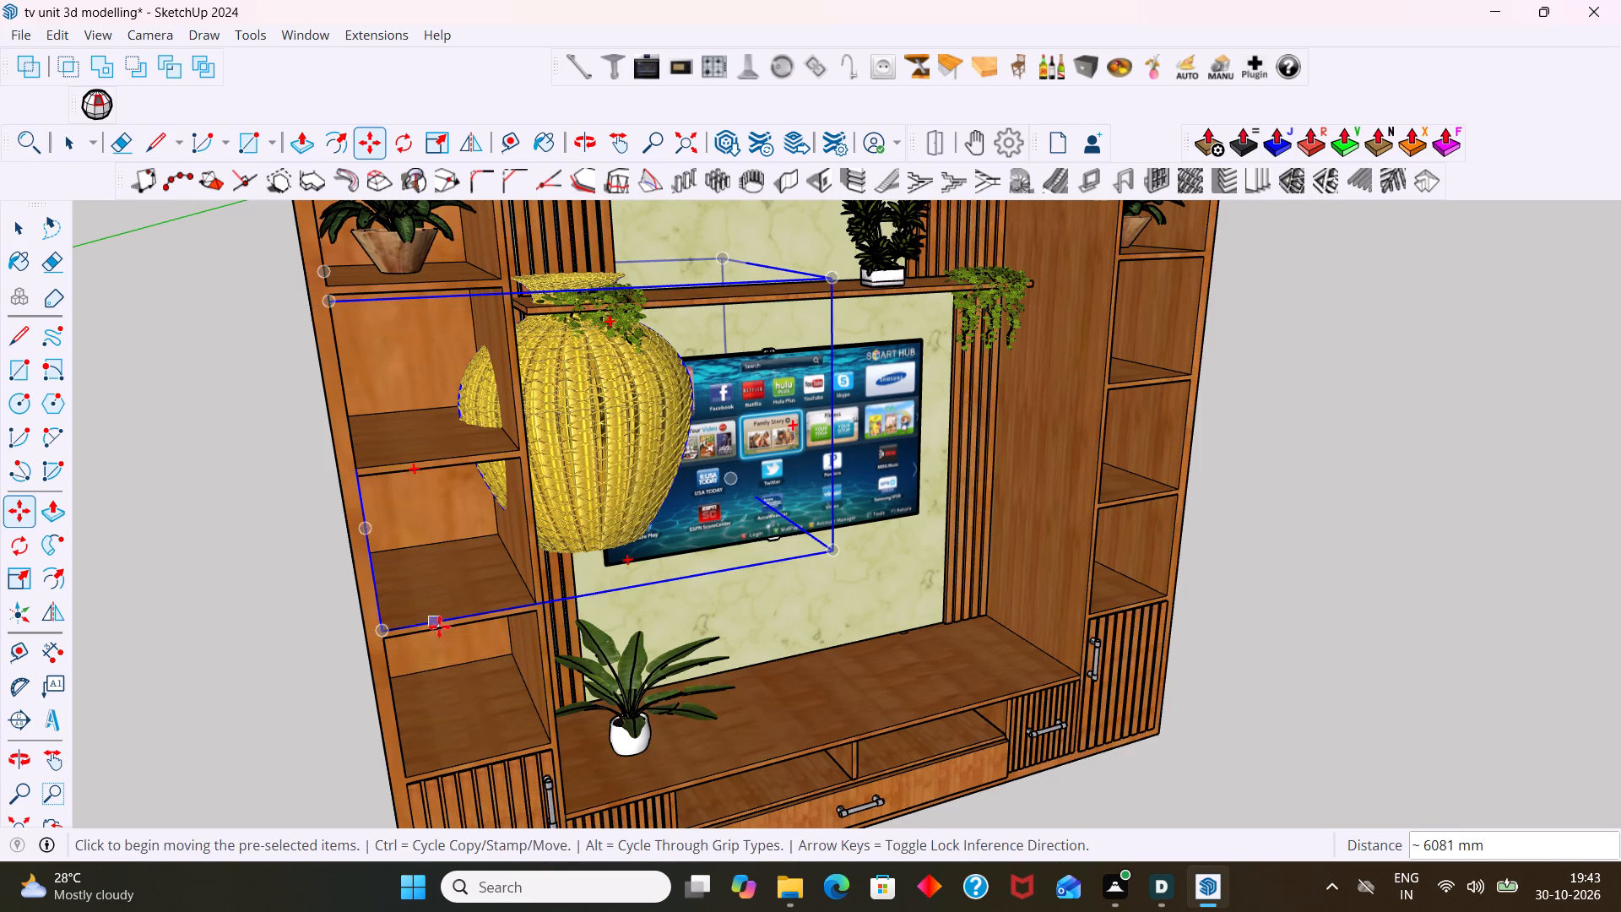
Scale the golden pot by about 0.30 along the red axis to match the left shelf compartment's width.
key(s)
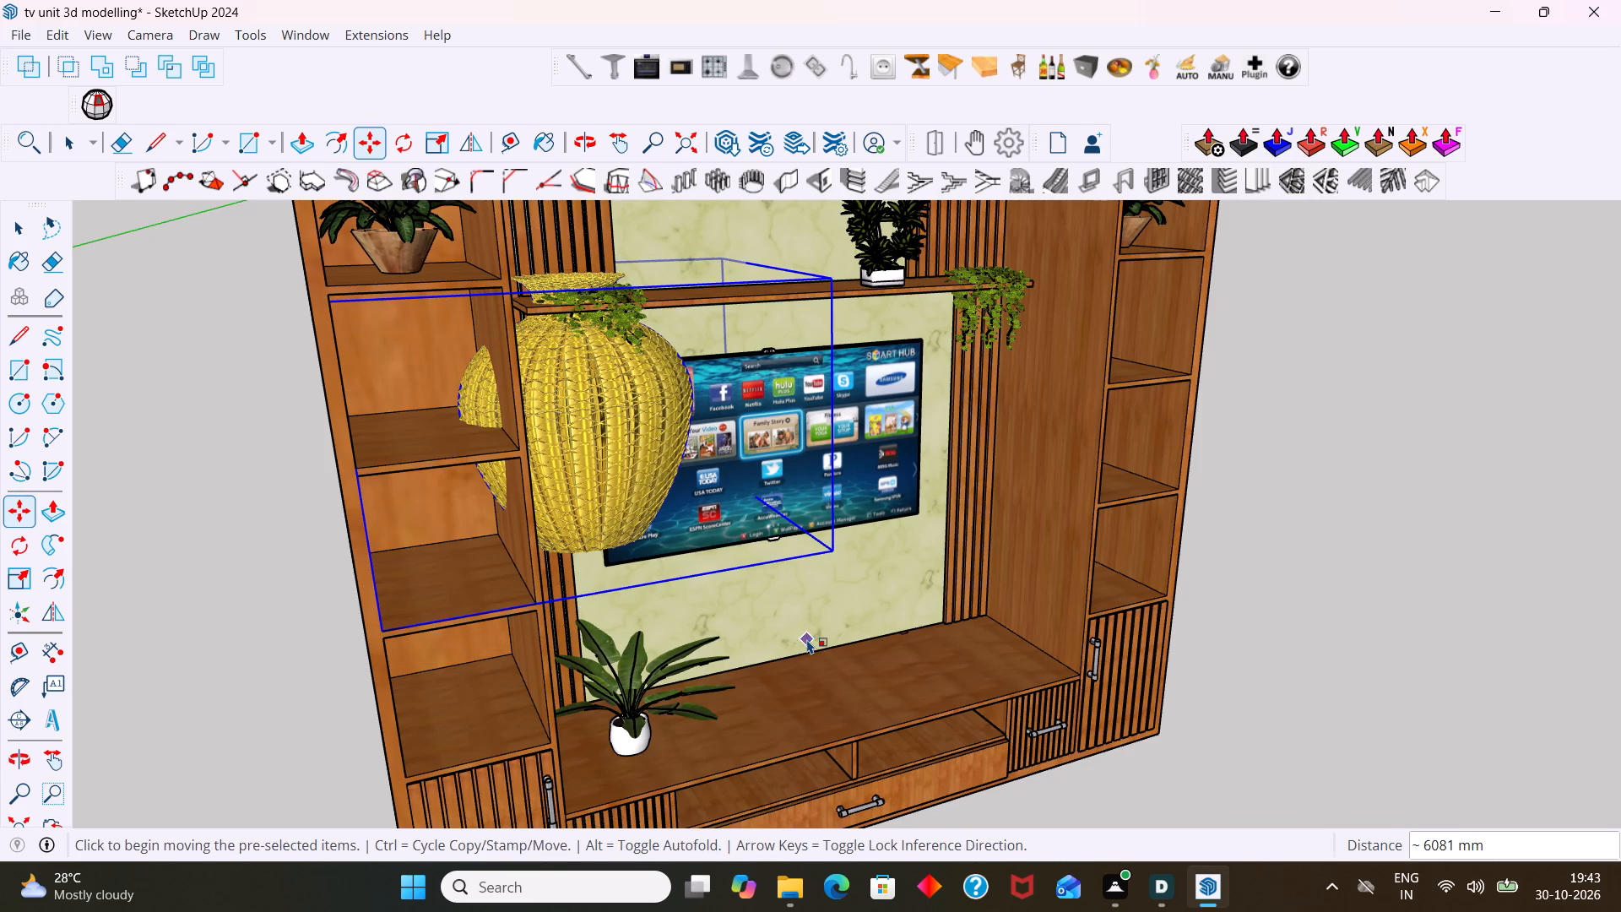
click(767, 396)
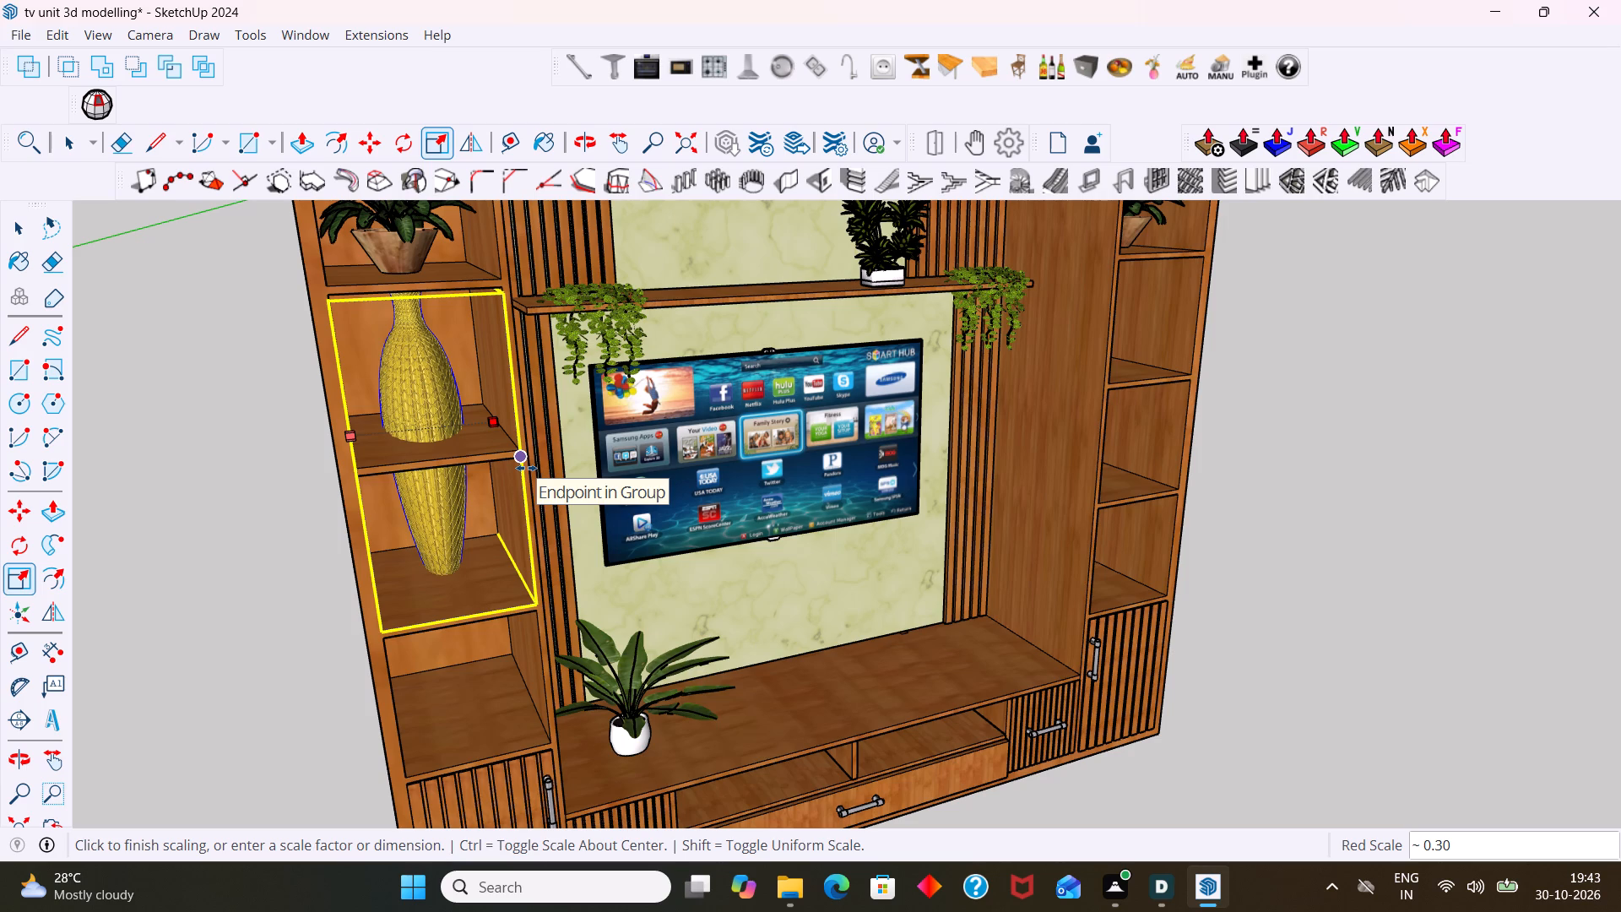
click(526, 468)
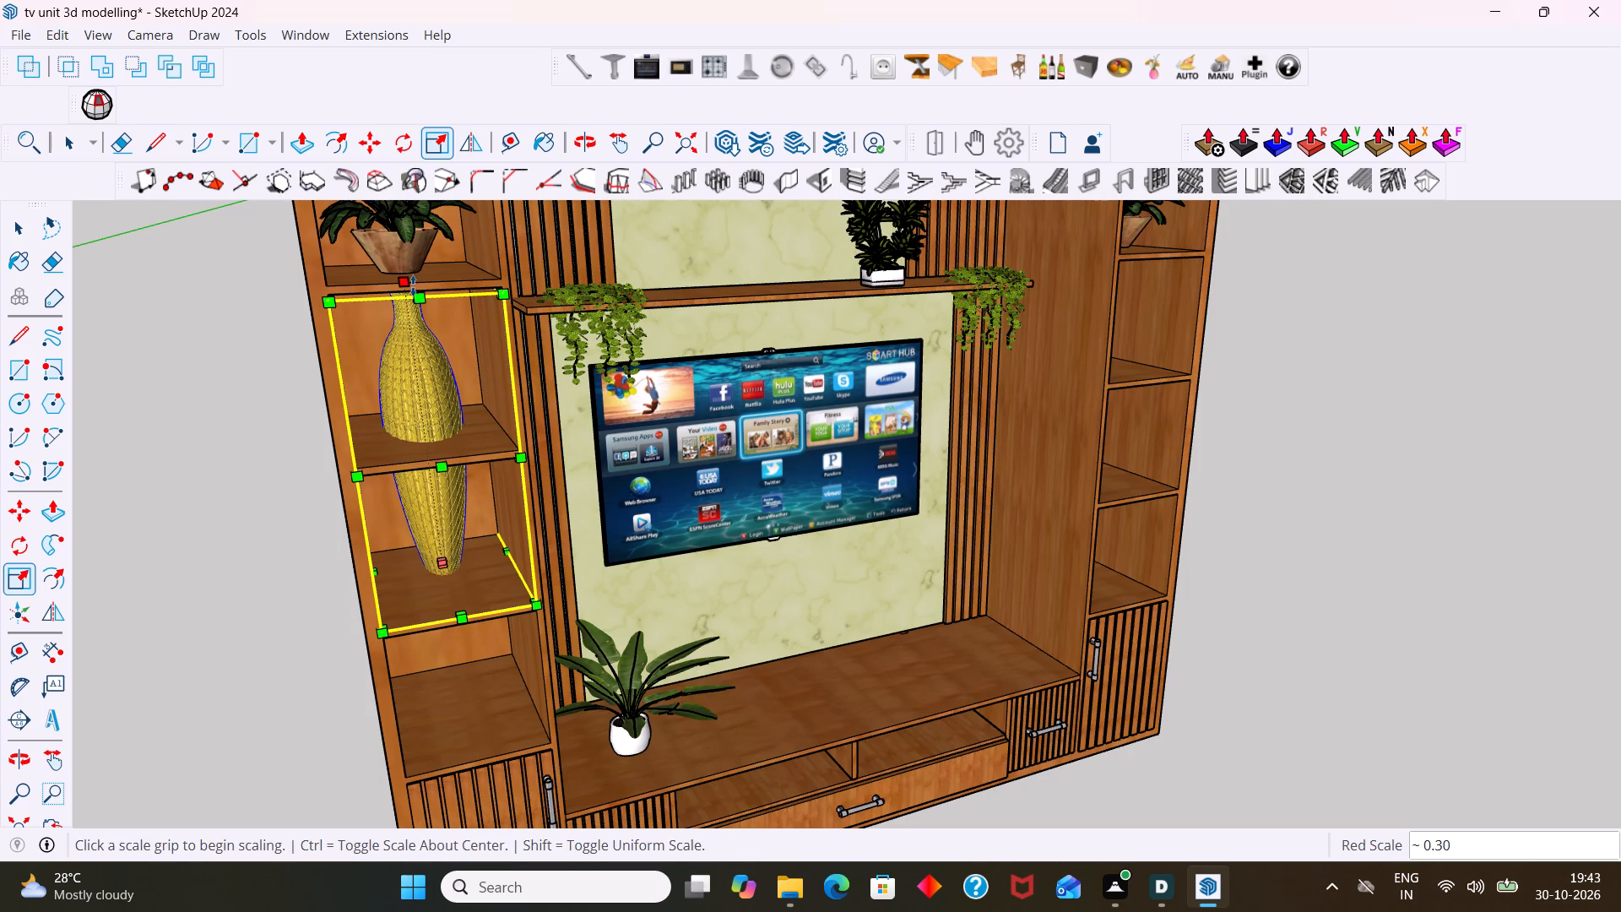
click(422, 294)
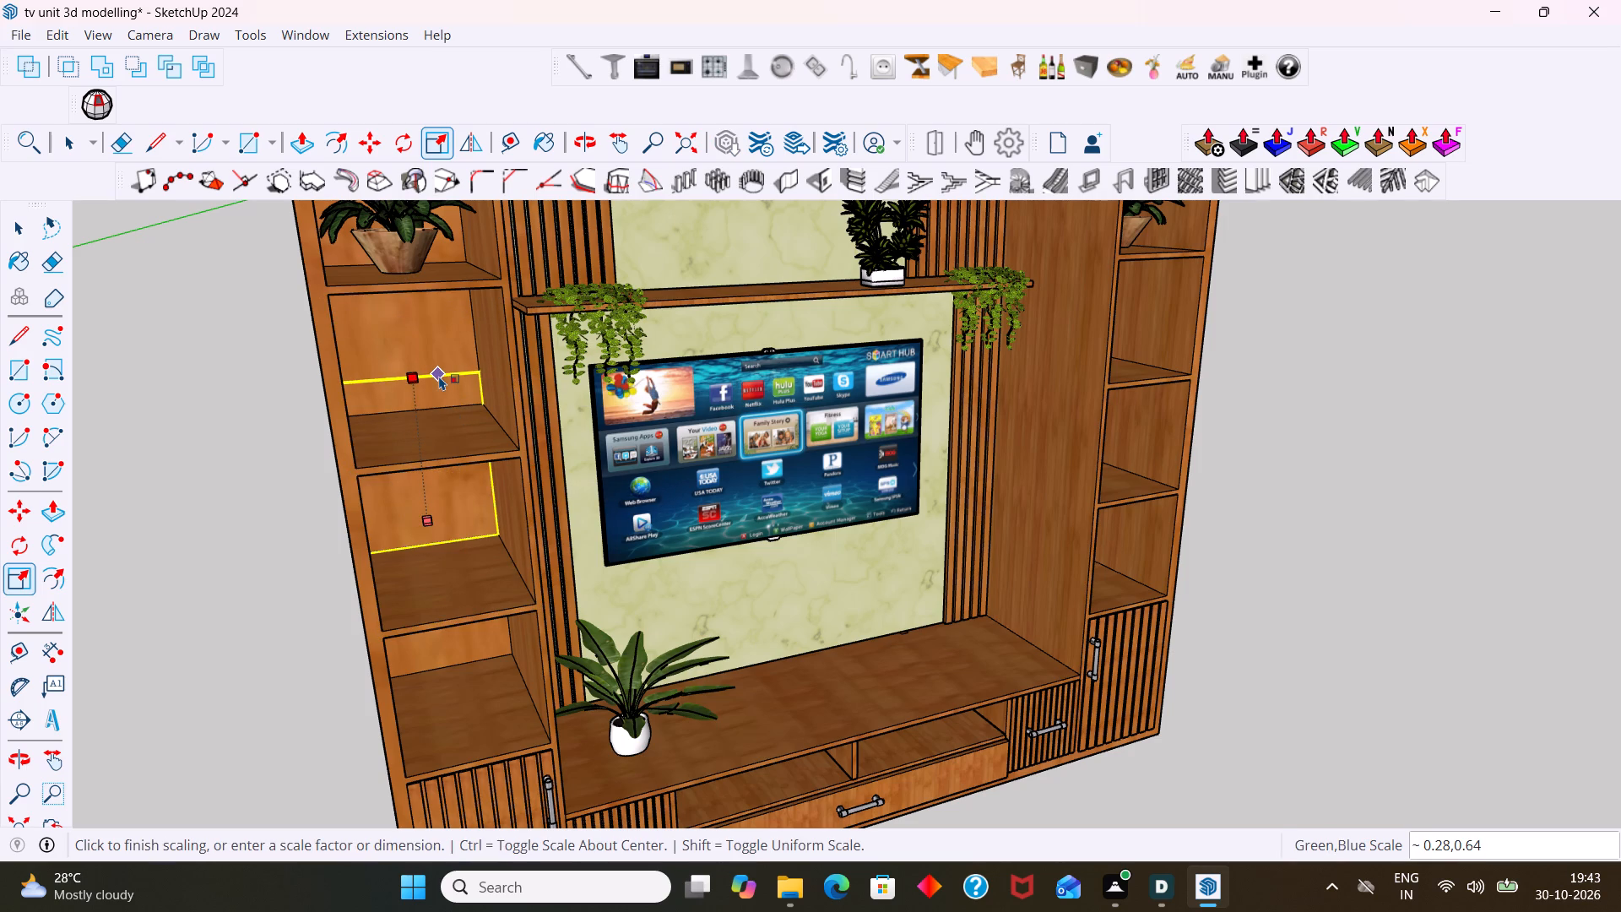
key(ctrl+z)
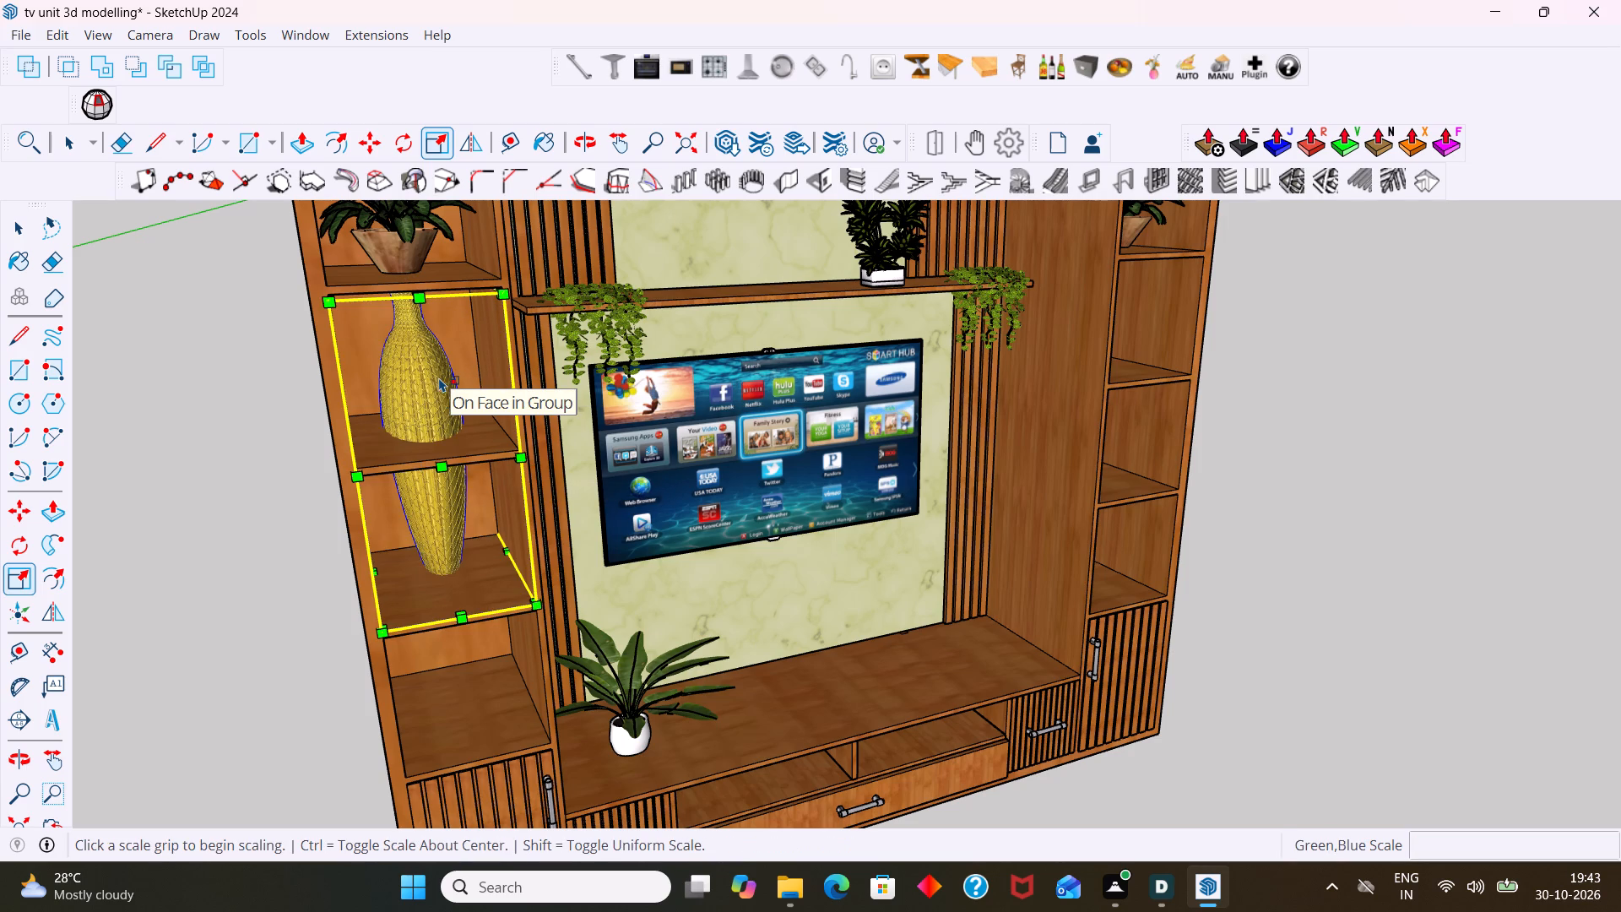
Scale the golden pot's height by about 0.50 so its bounding box fits within the left column's third compartment.
middle_drag(719, 432, 703, 507)
scroll(539, 385, up, 5)
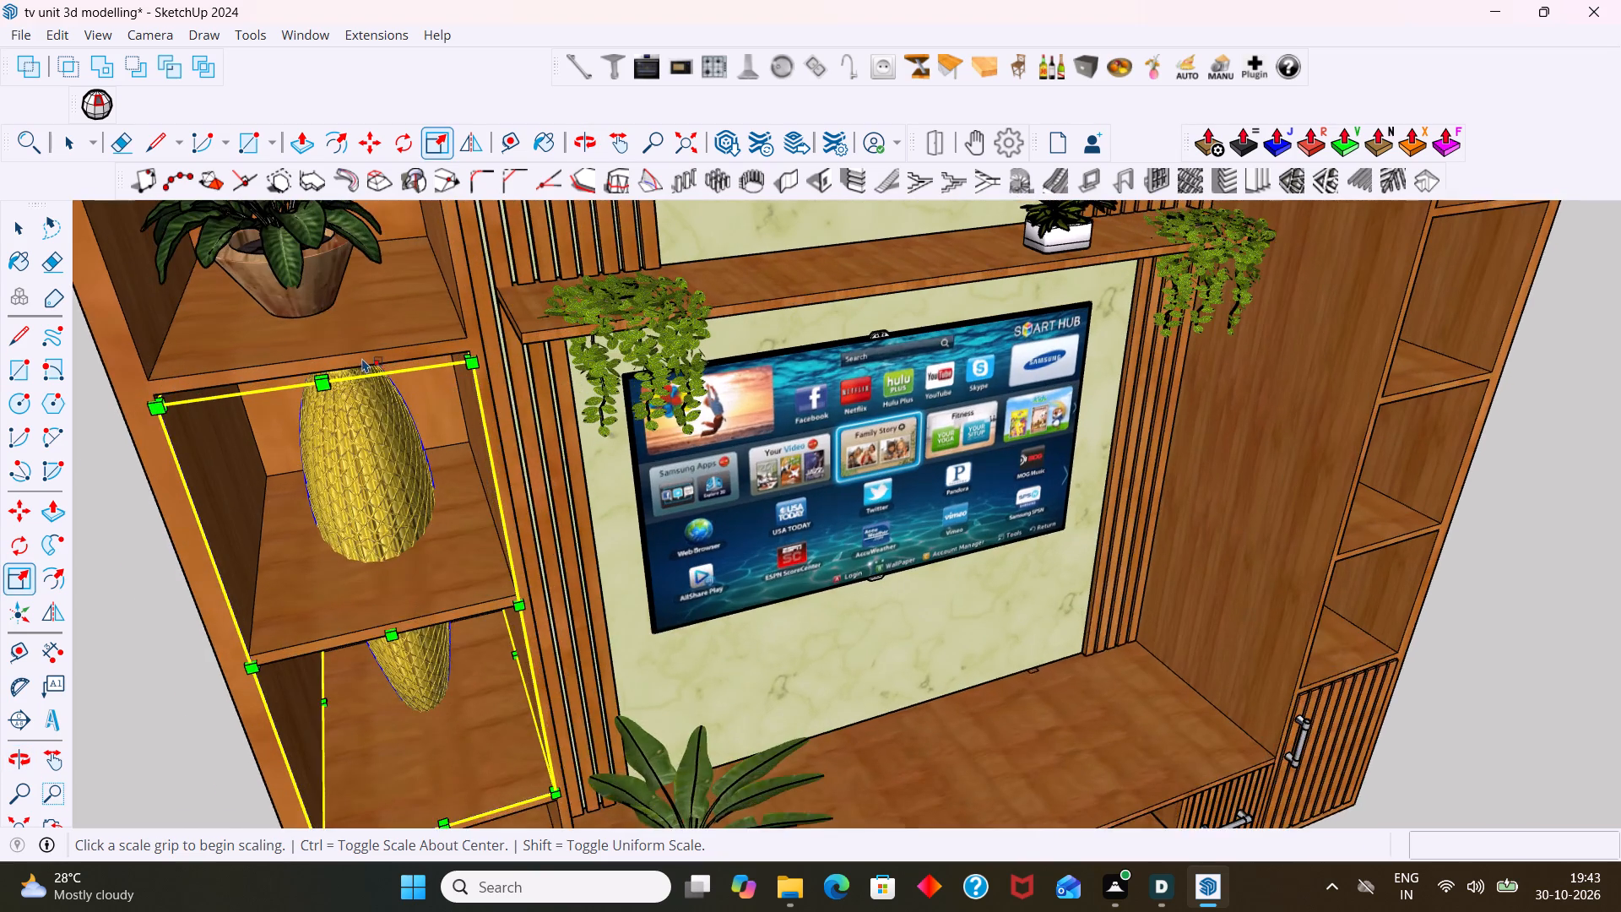
scroll(362, 358, up, 1)
middle_drag(332, 365, 343, 249)
middle_click(359, 273)
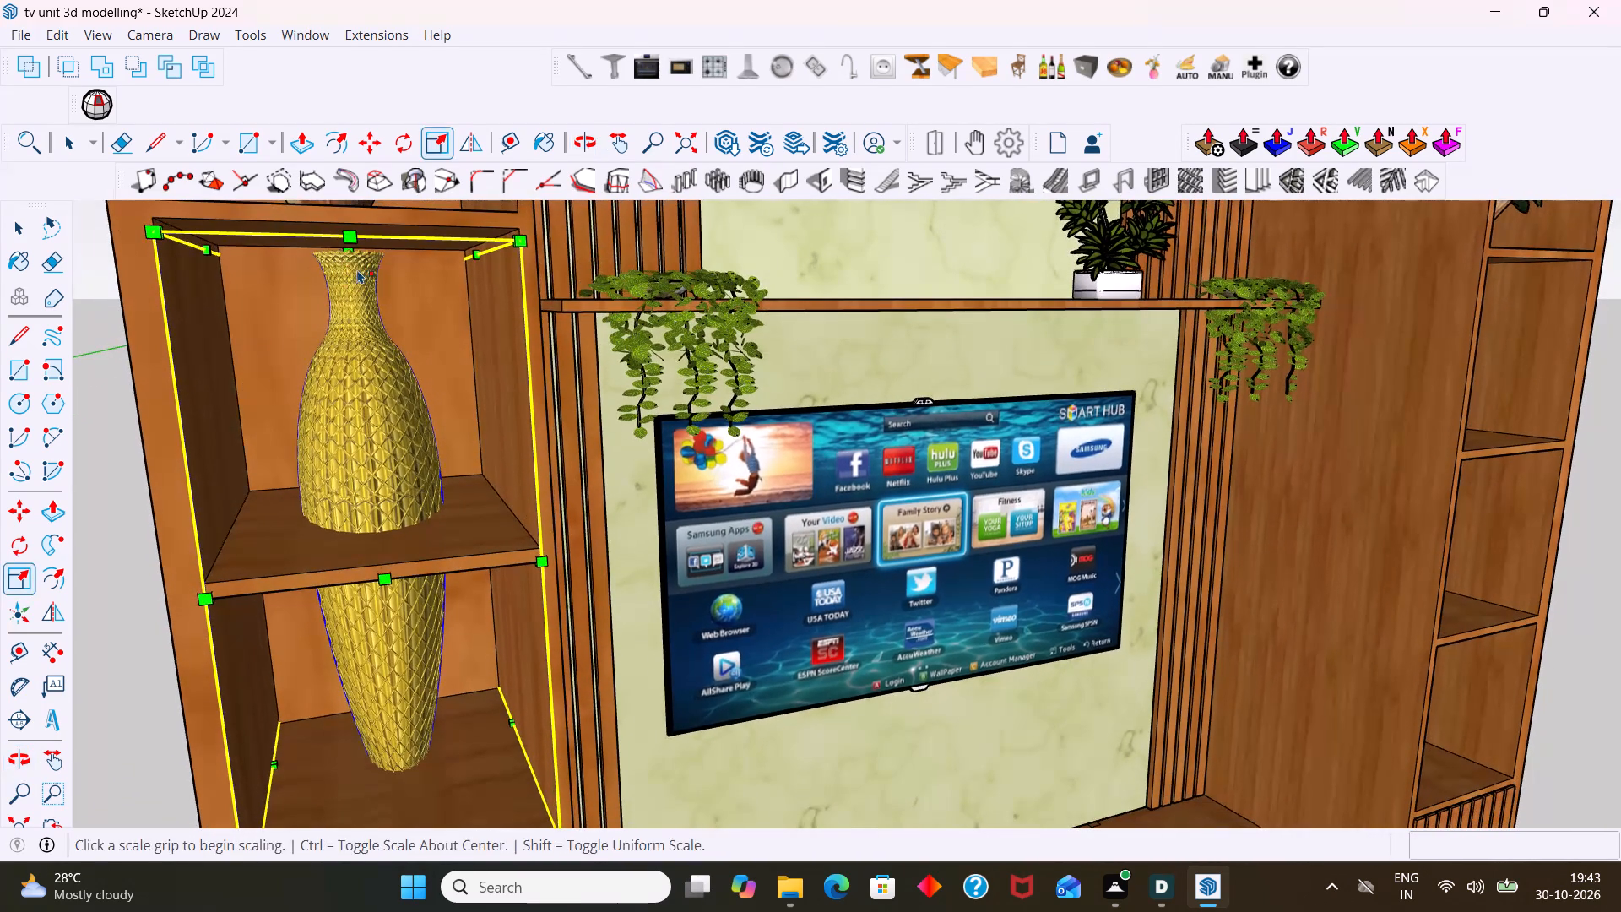
click(344, 257)
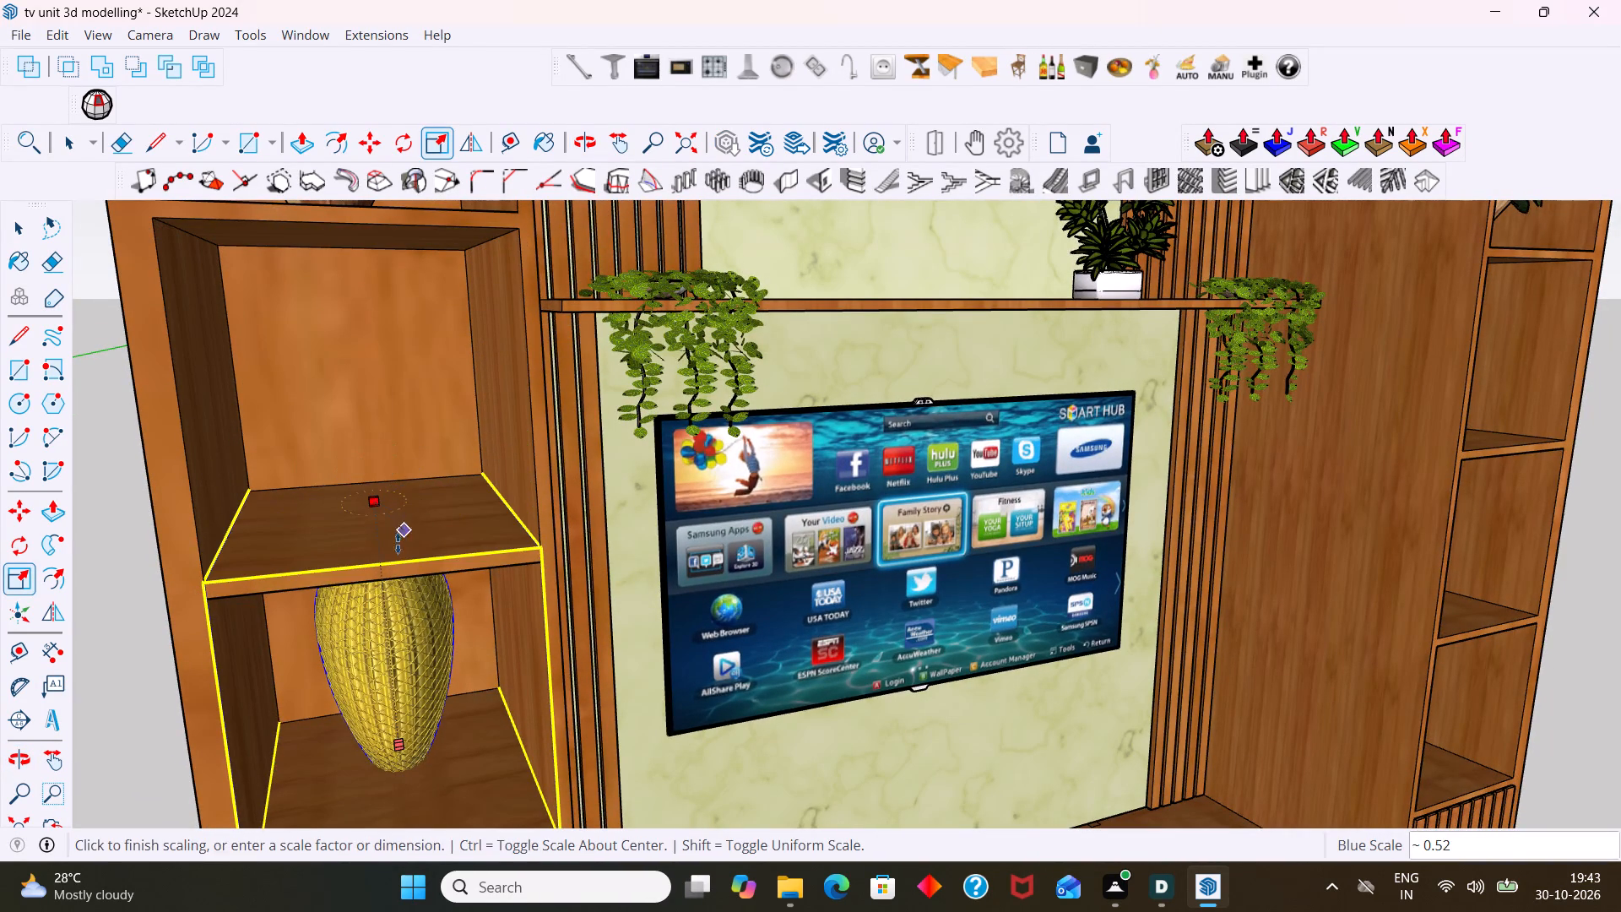
middle_drag(379, 562, 384, 421)
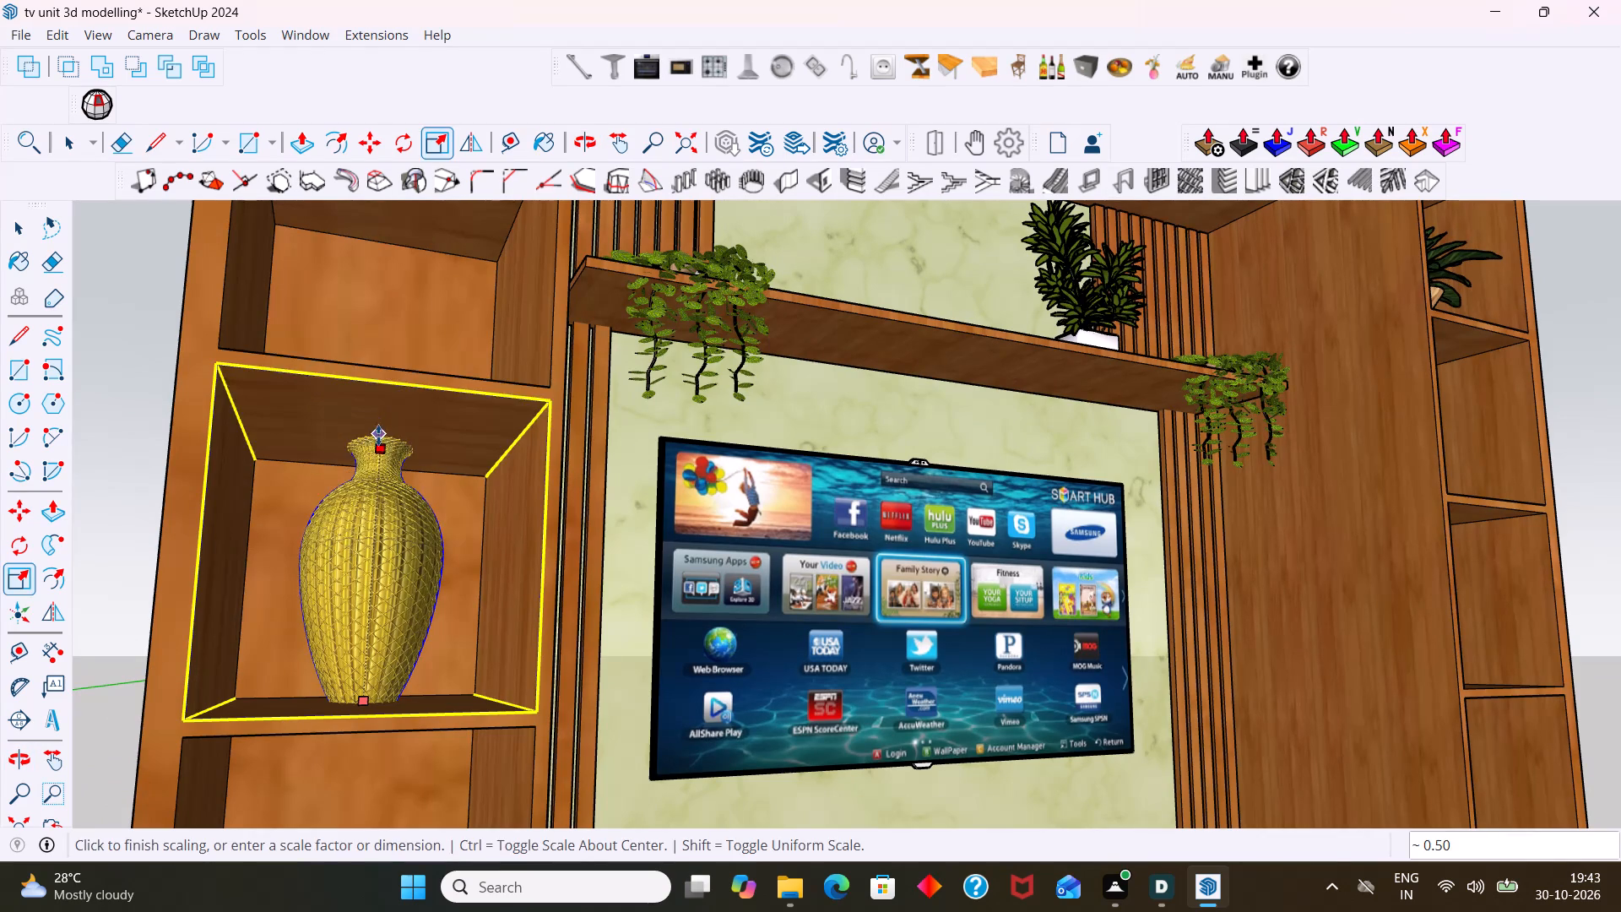
click(402, 381)
Scale the golden pot's height by a further 0.76 from the top, keeping its base on the shelf.
scroll(437, 496, down, 5)
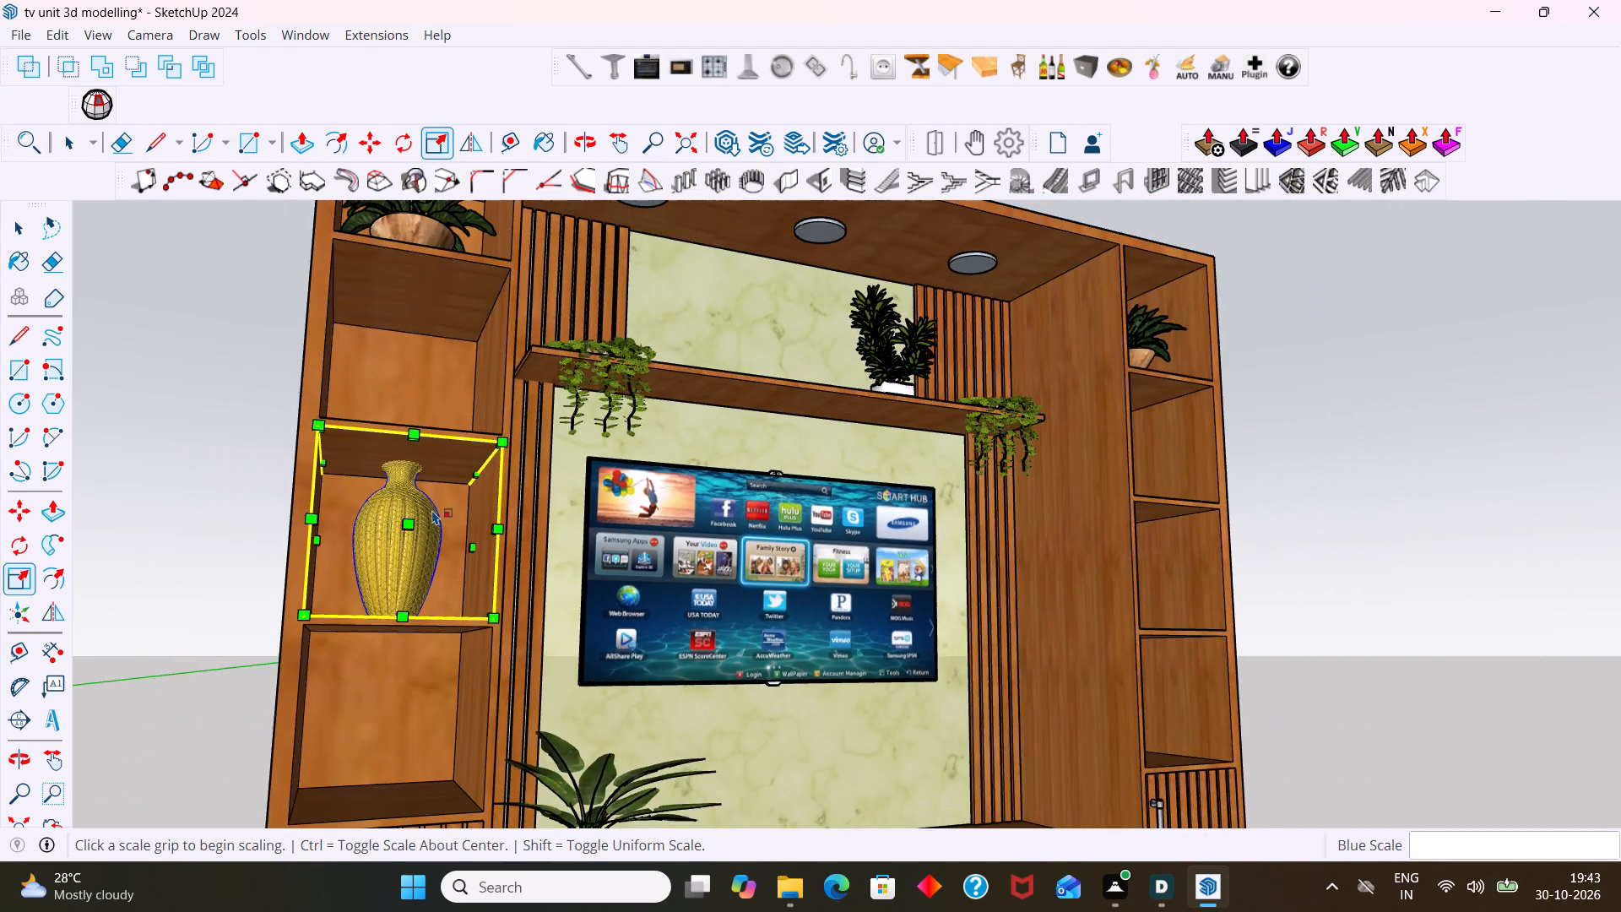
middle_drag(431, 571, 316, 627)
scroll(330, 584, up, 2)
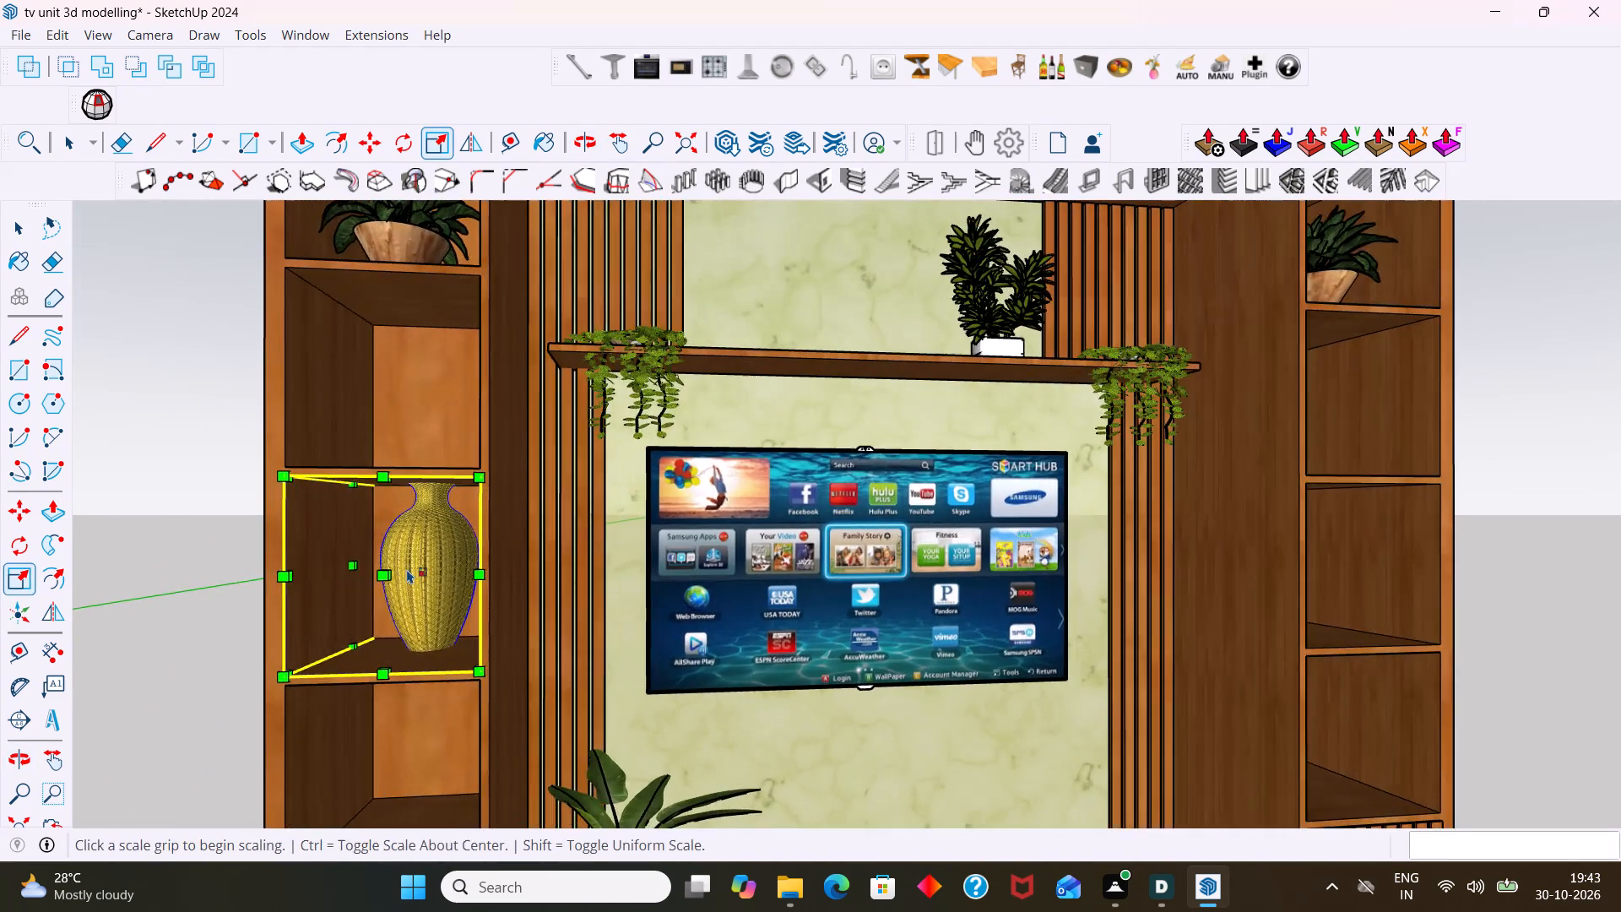
middle_drag(409, 567, 488, 582)
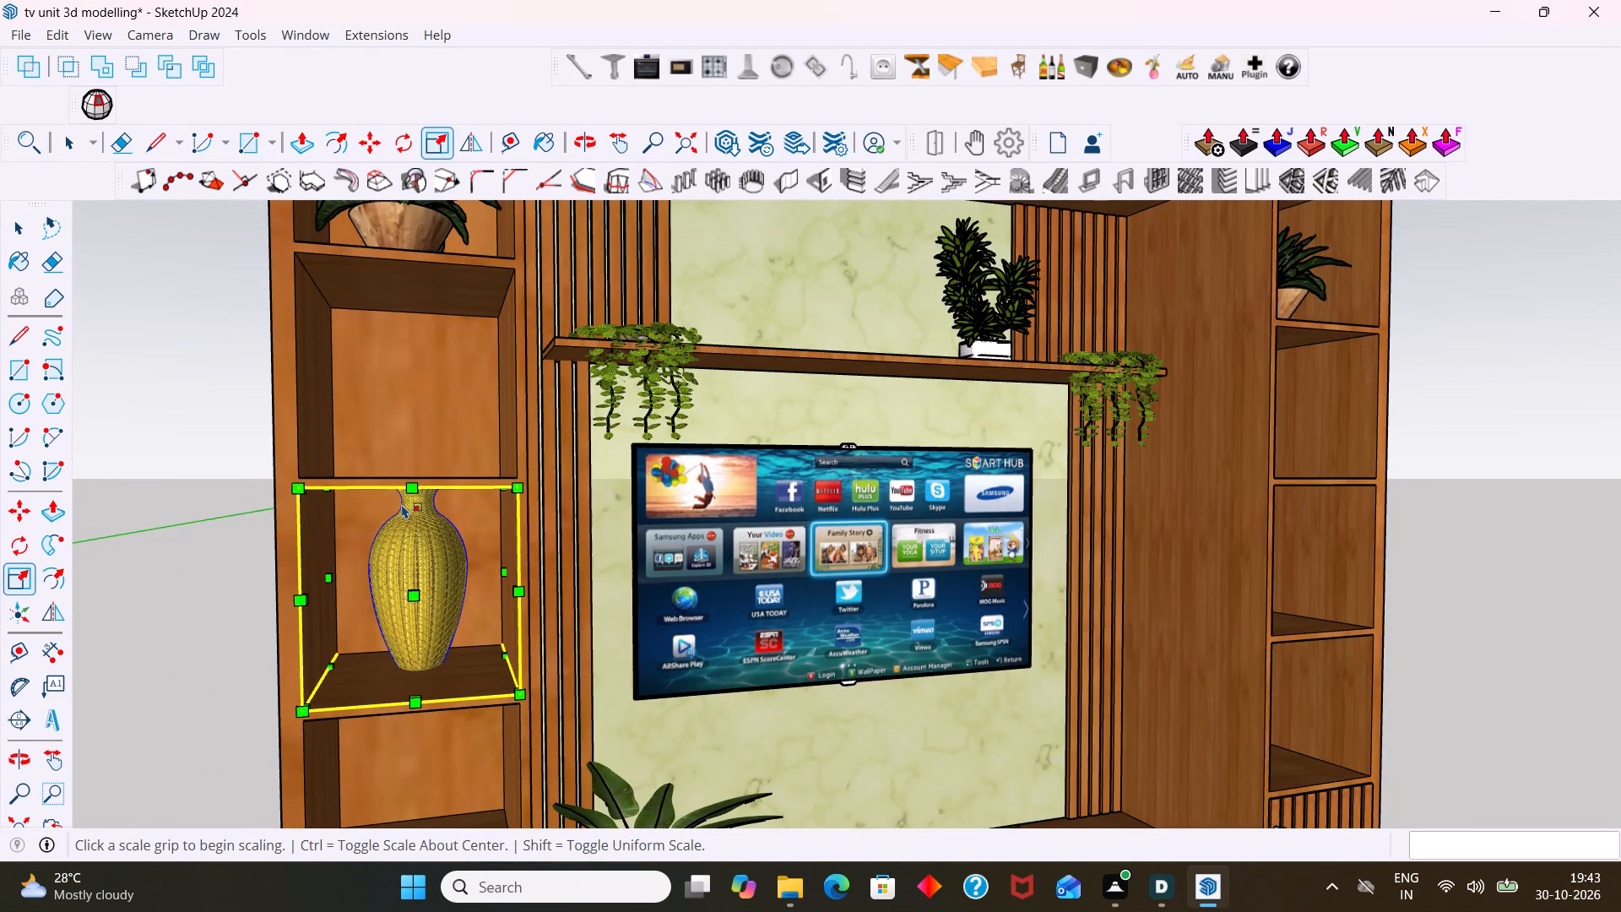
middle_drag(404, 477, 409, 441)
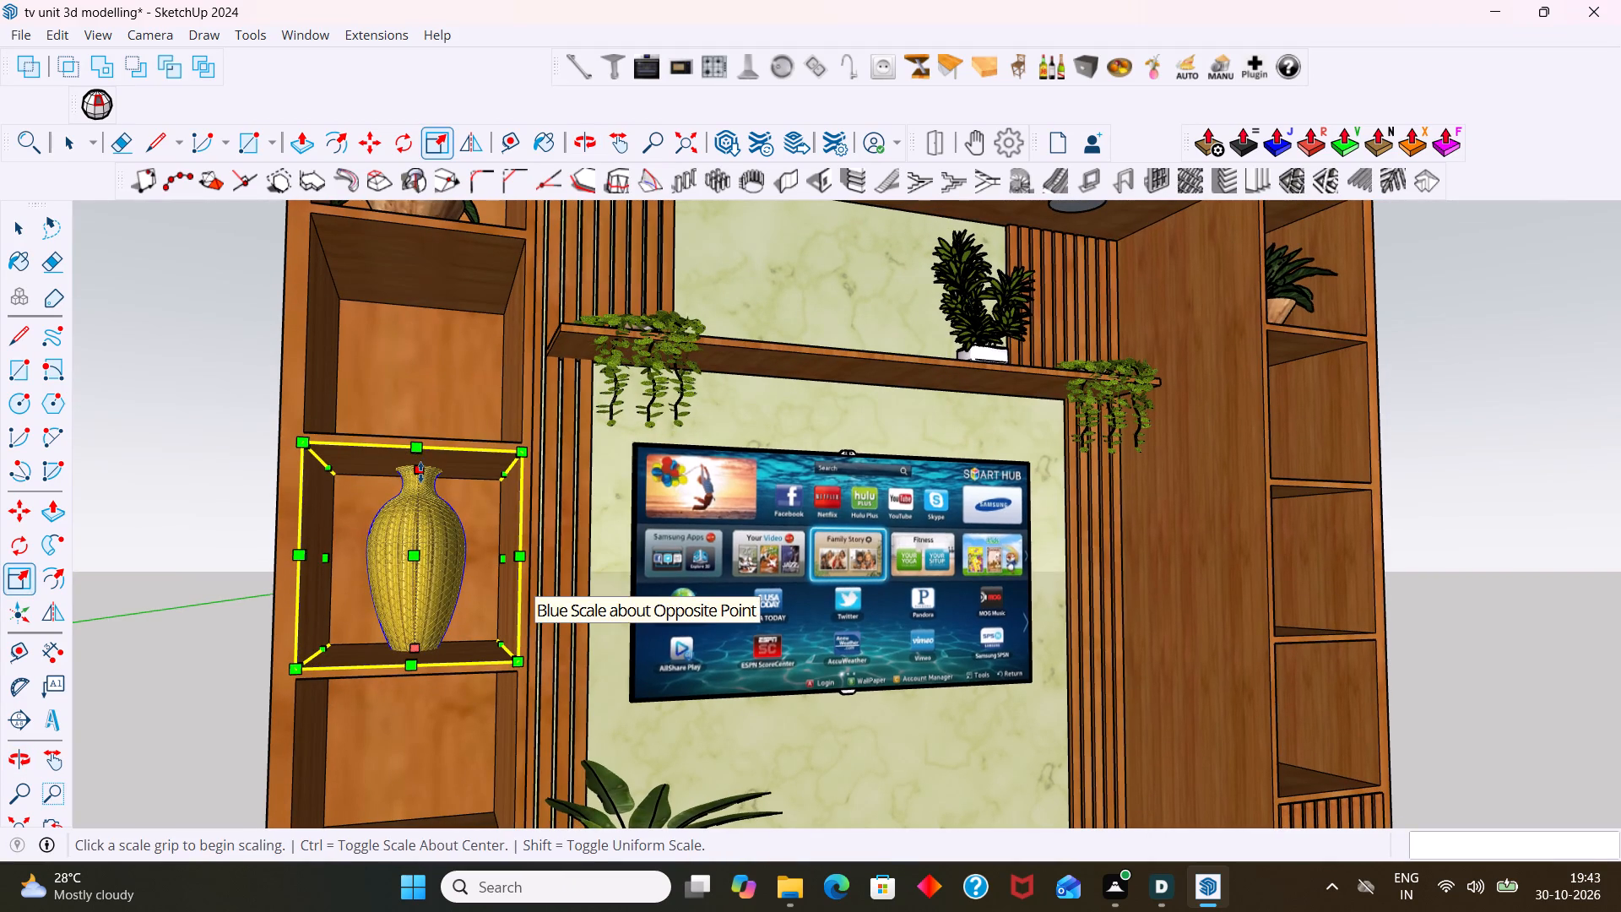
click(420, 472)
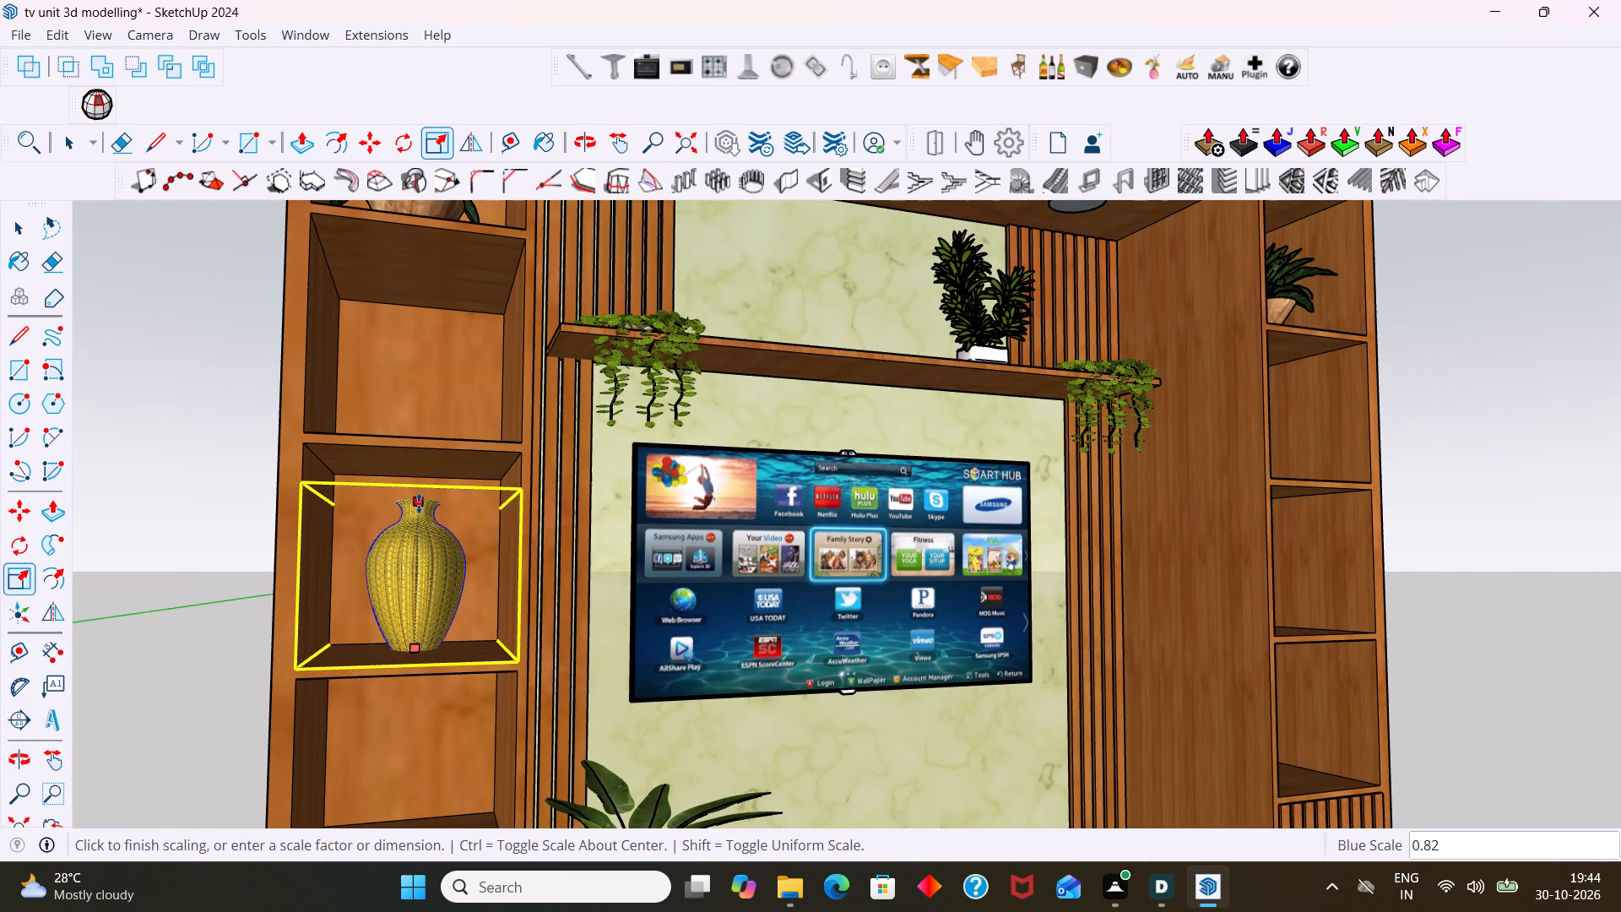
click(413, 513)
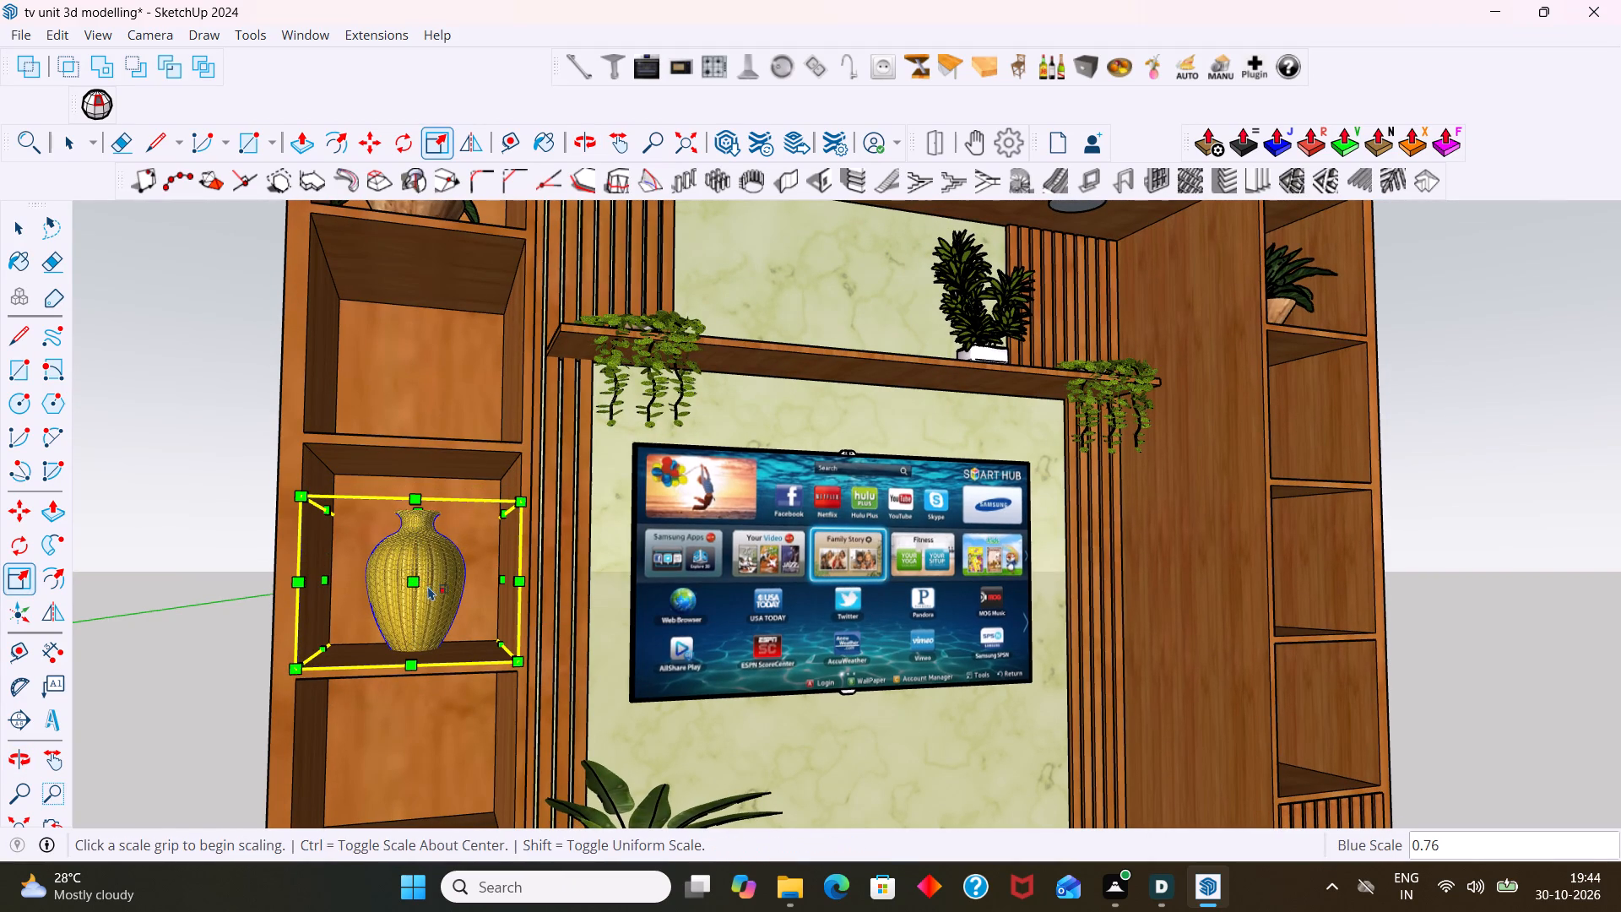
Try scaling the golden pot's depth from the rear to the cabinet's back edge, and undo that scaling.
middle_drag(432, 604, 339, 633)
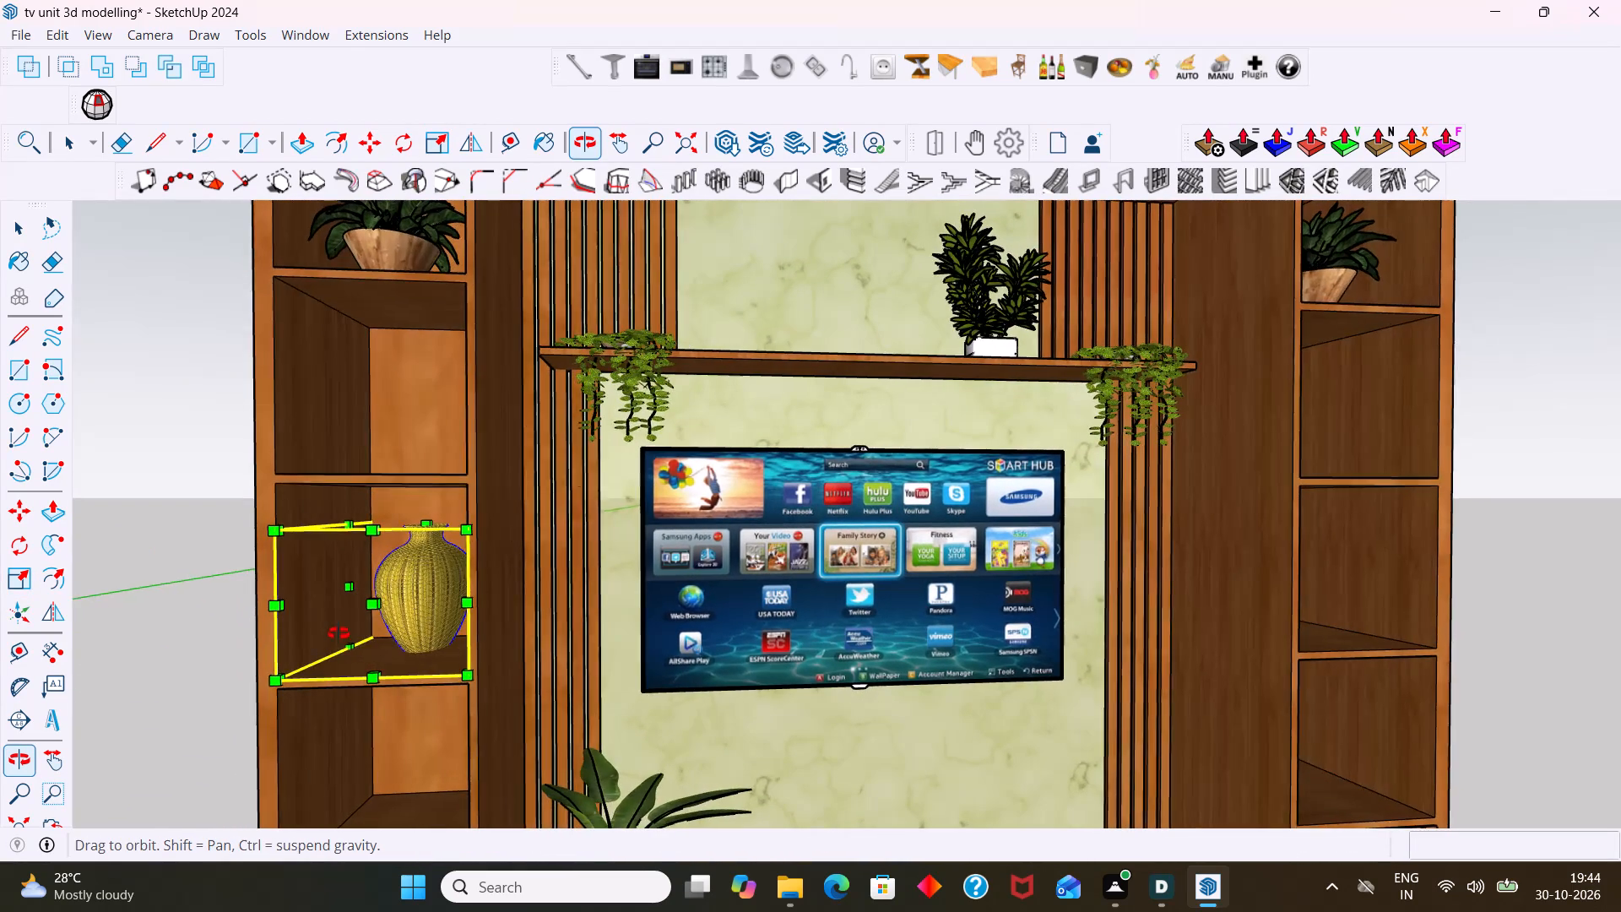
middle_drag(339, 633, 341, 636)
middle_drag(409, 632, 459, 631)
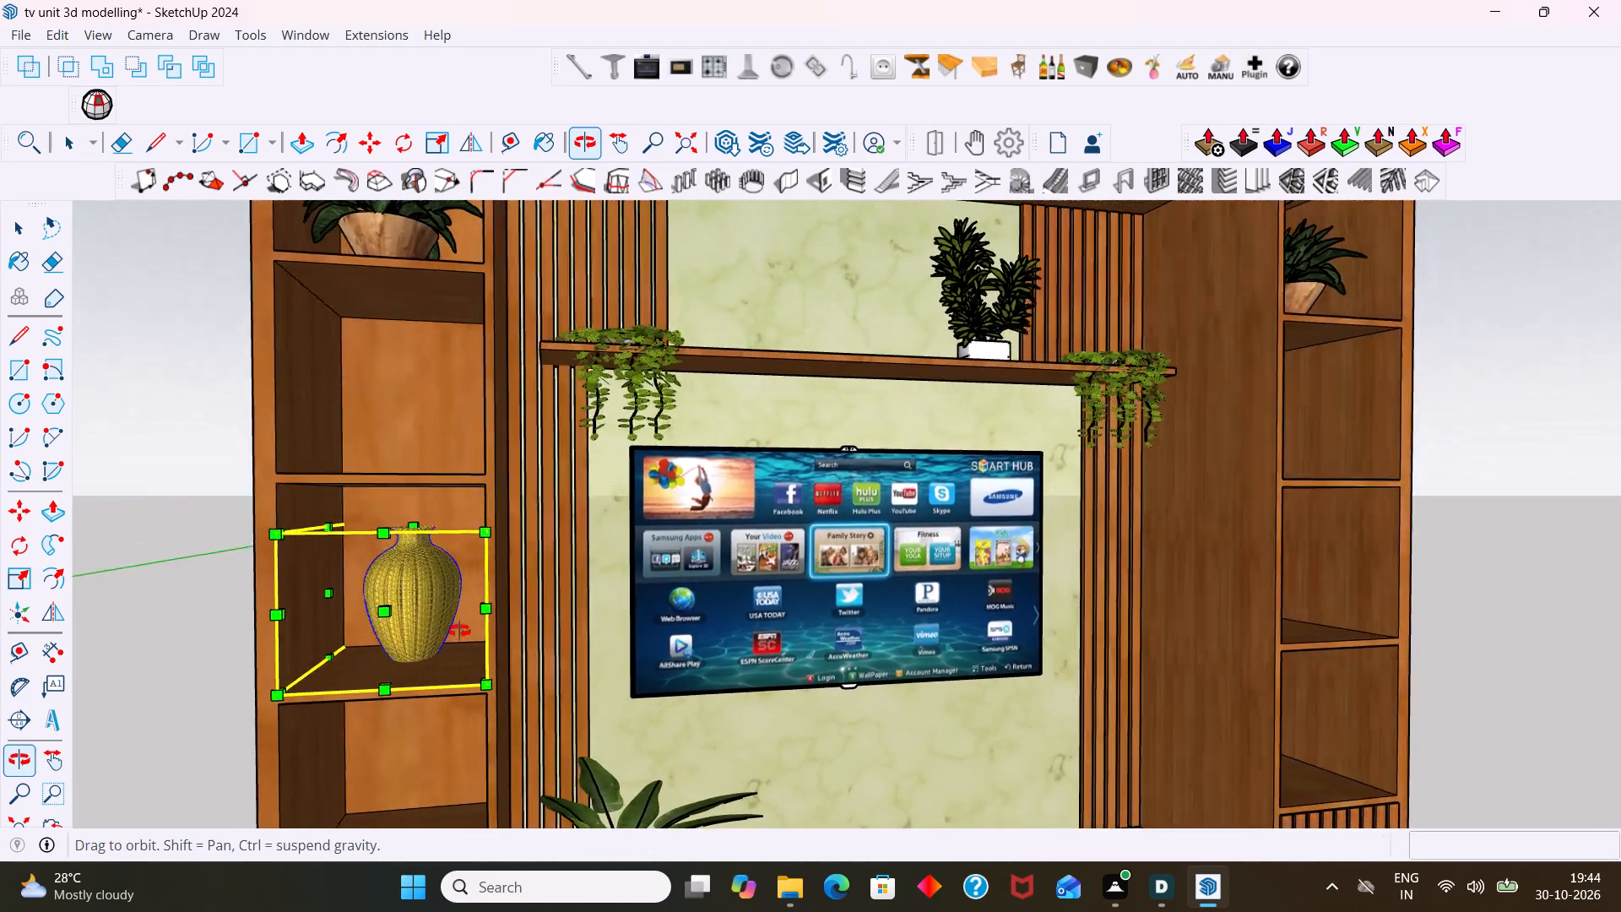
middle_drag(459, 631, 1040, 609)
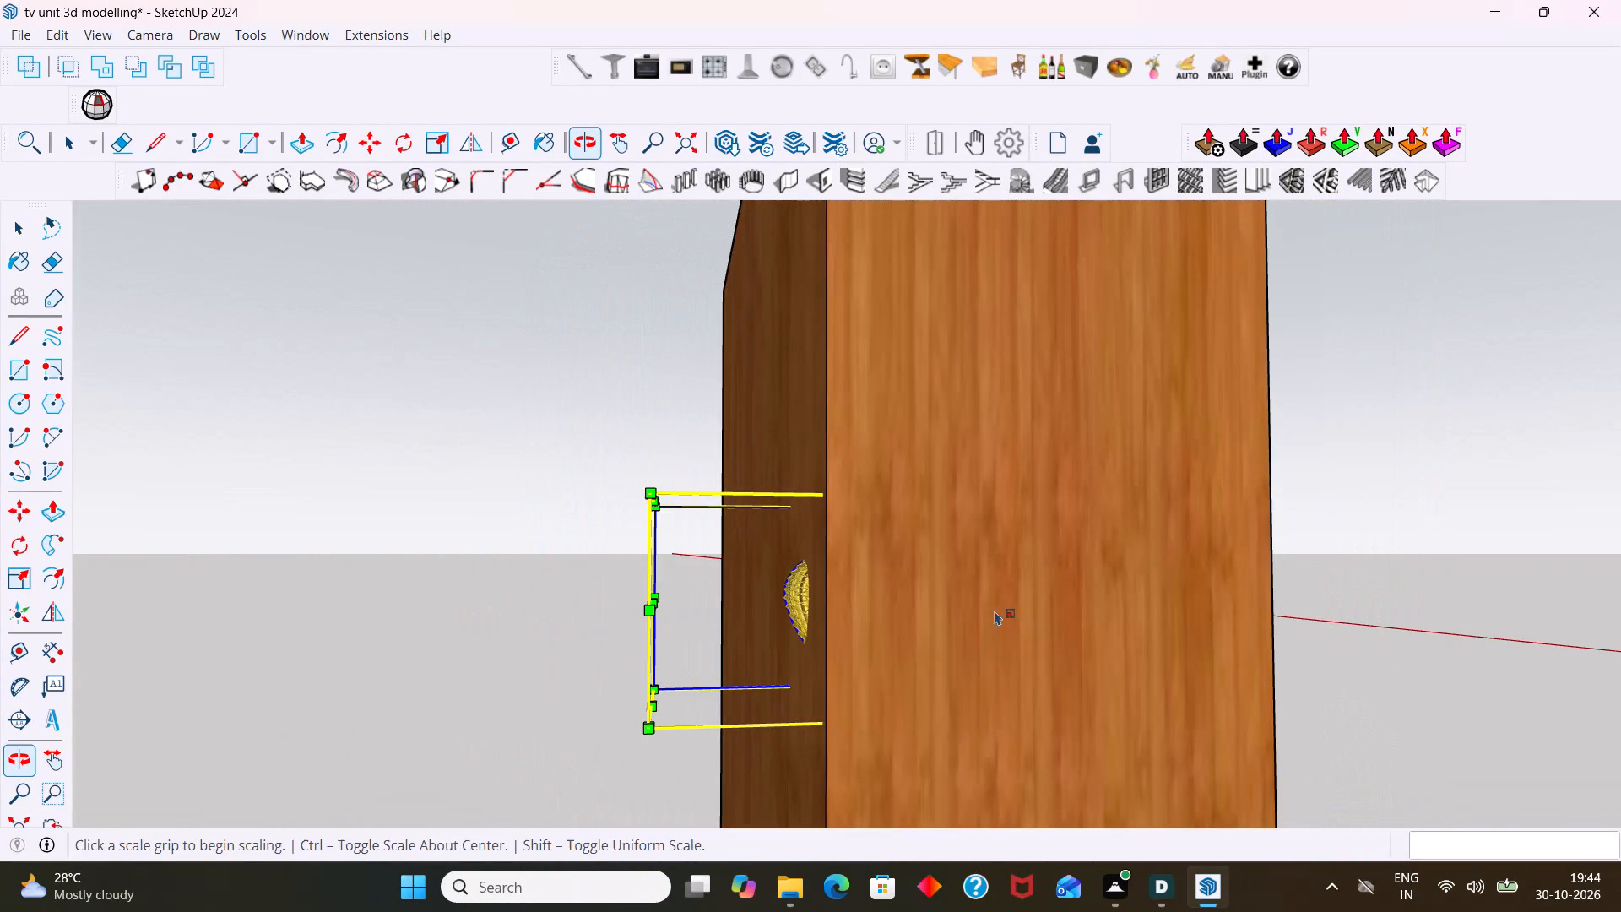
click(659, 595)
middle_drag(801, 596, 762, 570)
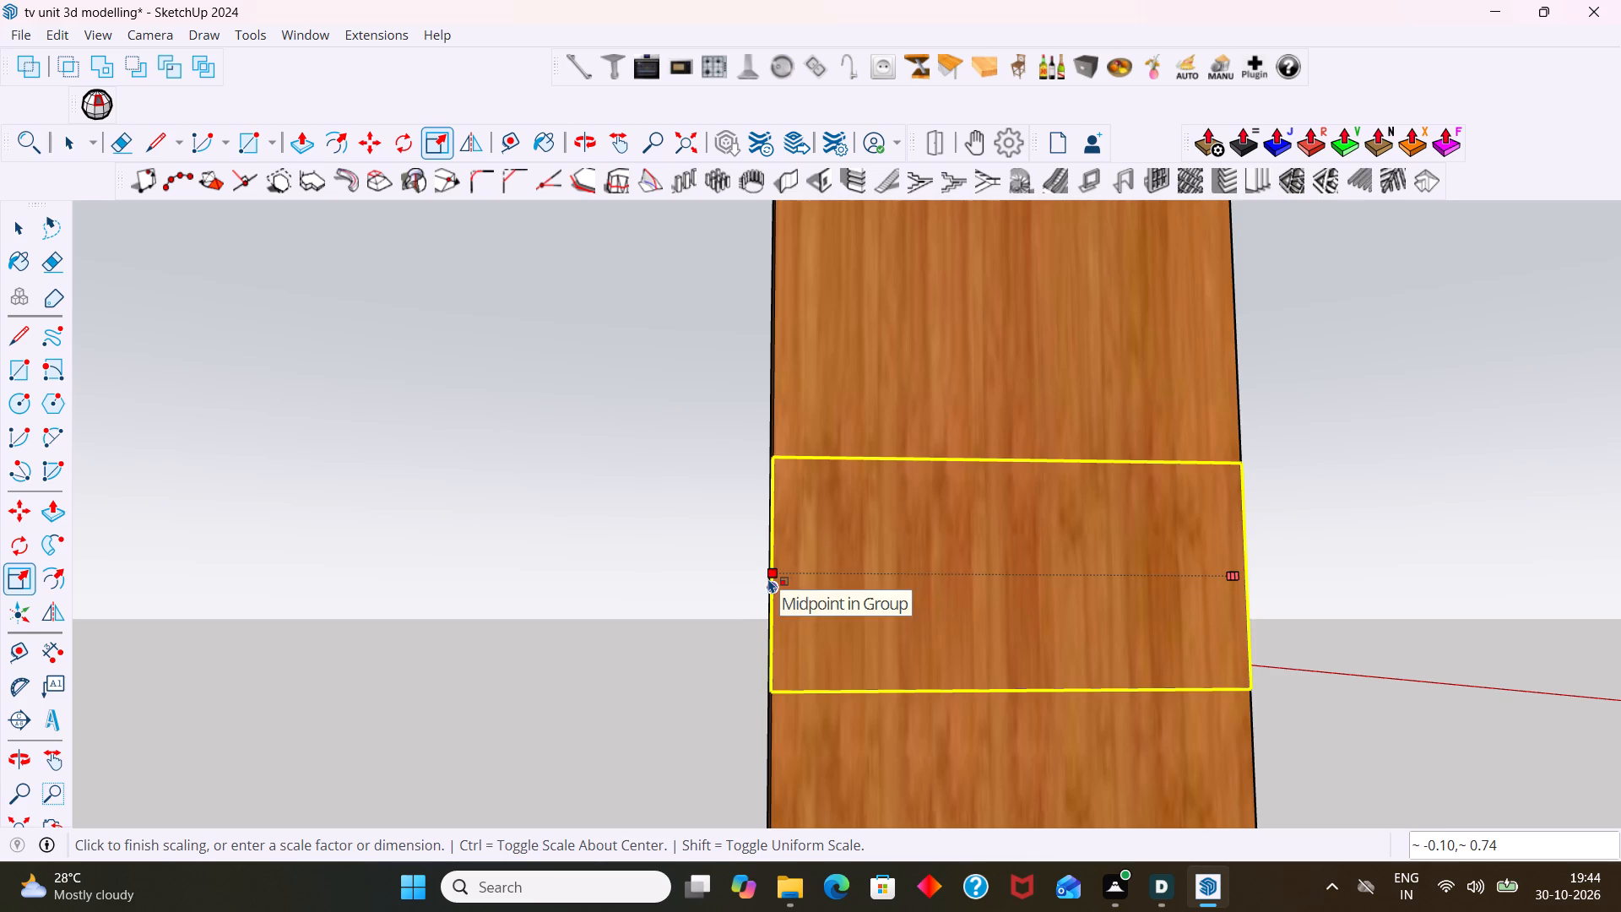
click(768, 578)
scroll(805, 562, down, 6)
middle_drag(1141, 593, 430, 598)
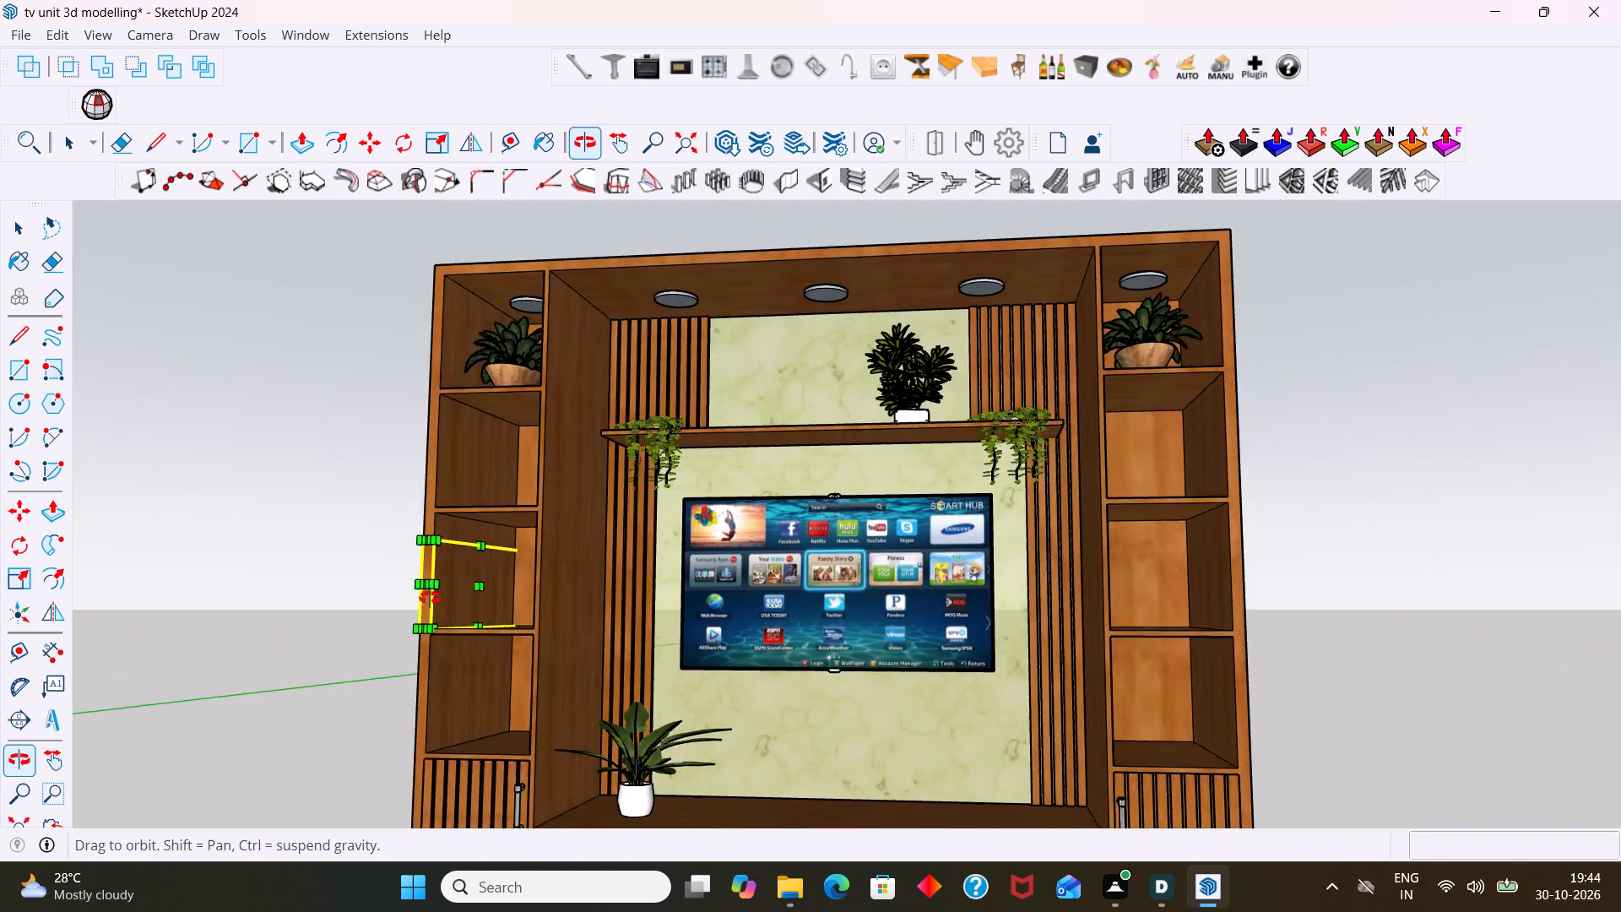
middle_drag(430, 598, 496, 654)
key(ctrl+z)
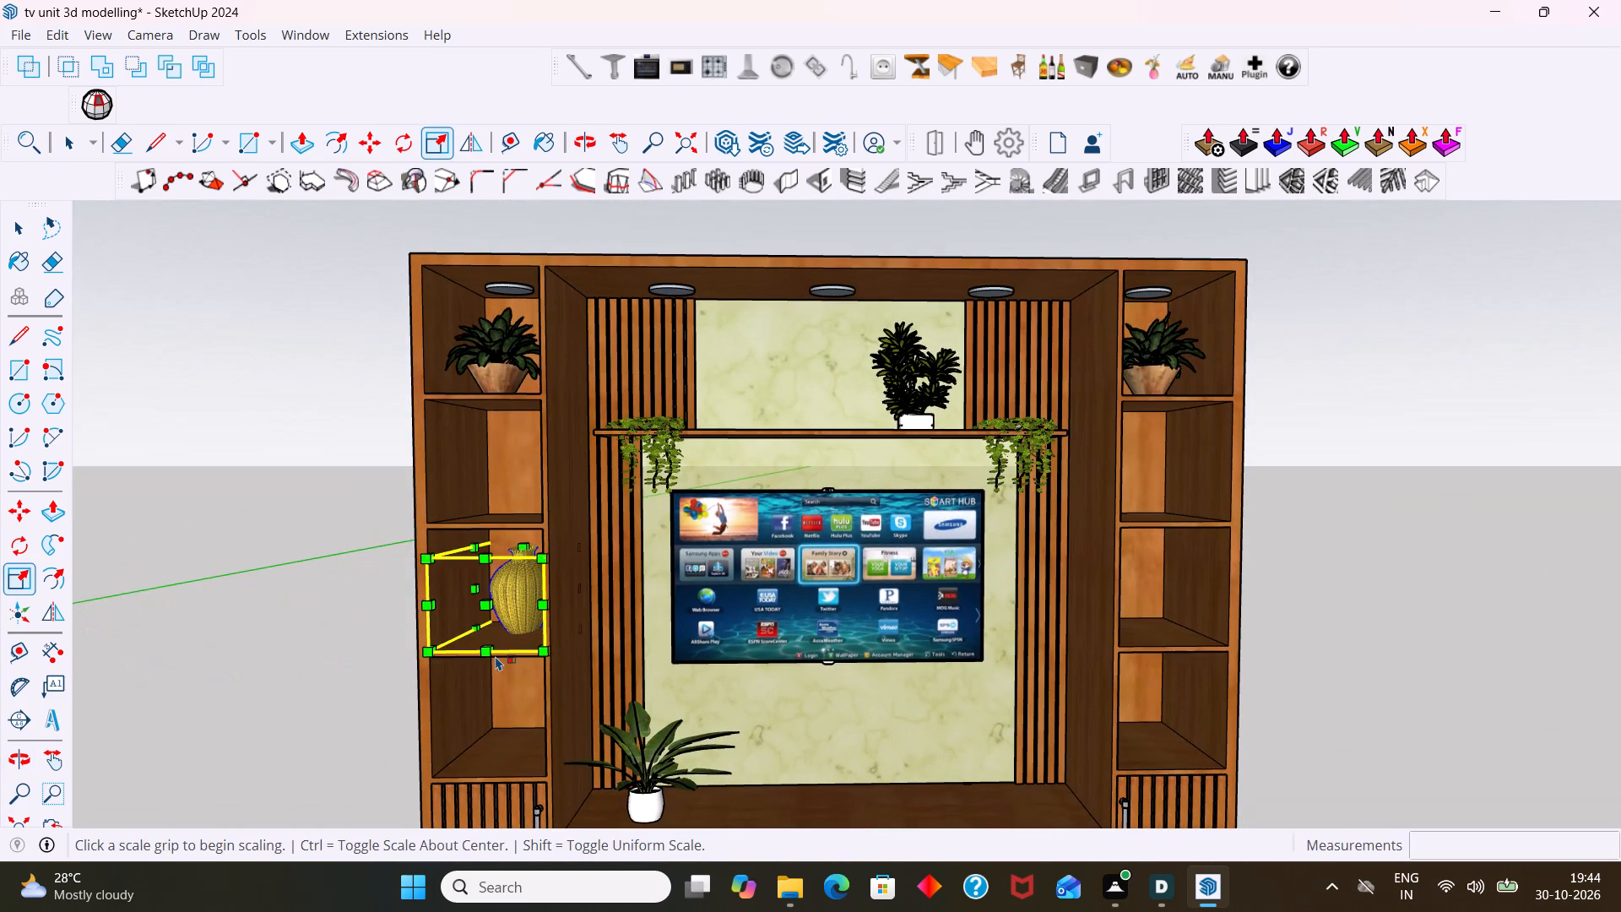
Scale the golden pot by 0.72 along the green axis from its rear side behind the cabinet.
middle_drag(561, 632, 605, 672)
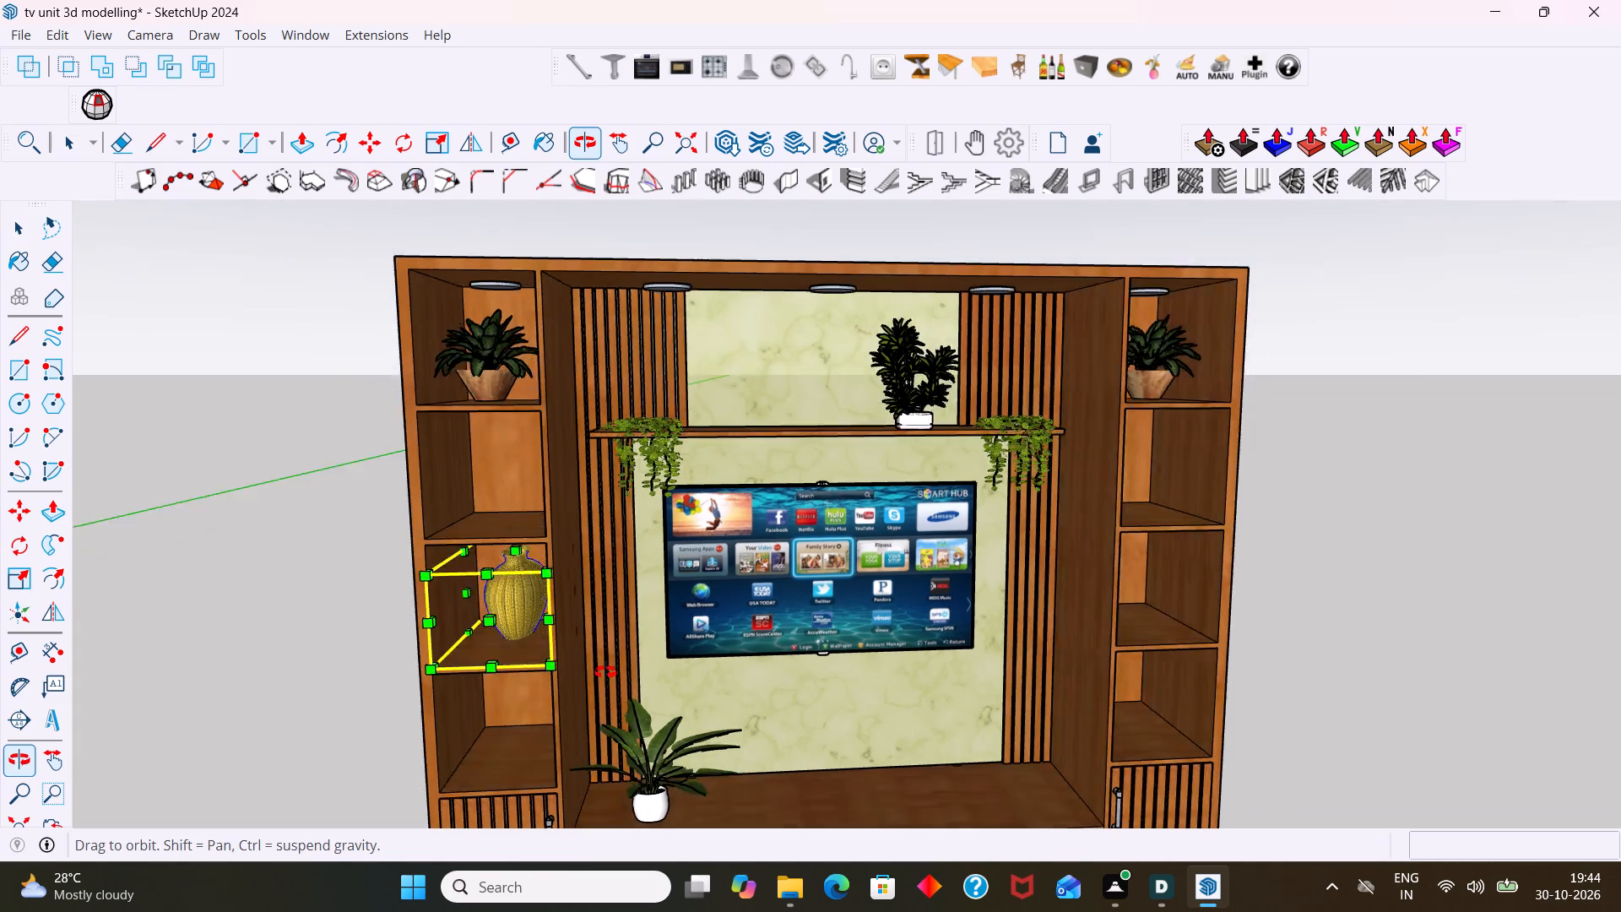
middle_drag(605, 672, 1033, 638)
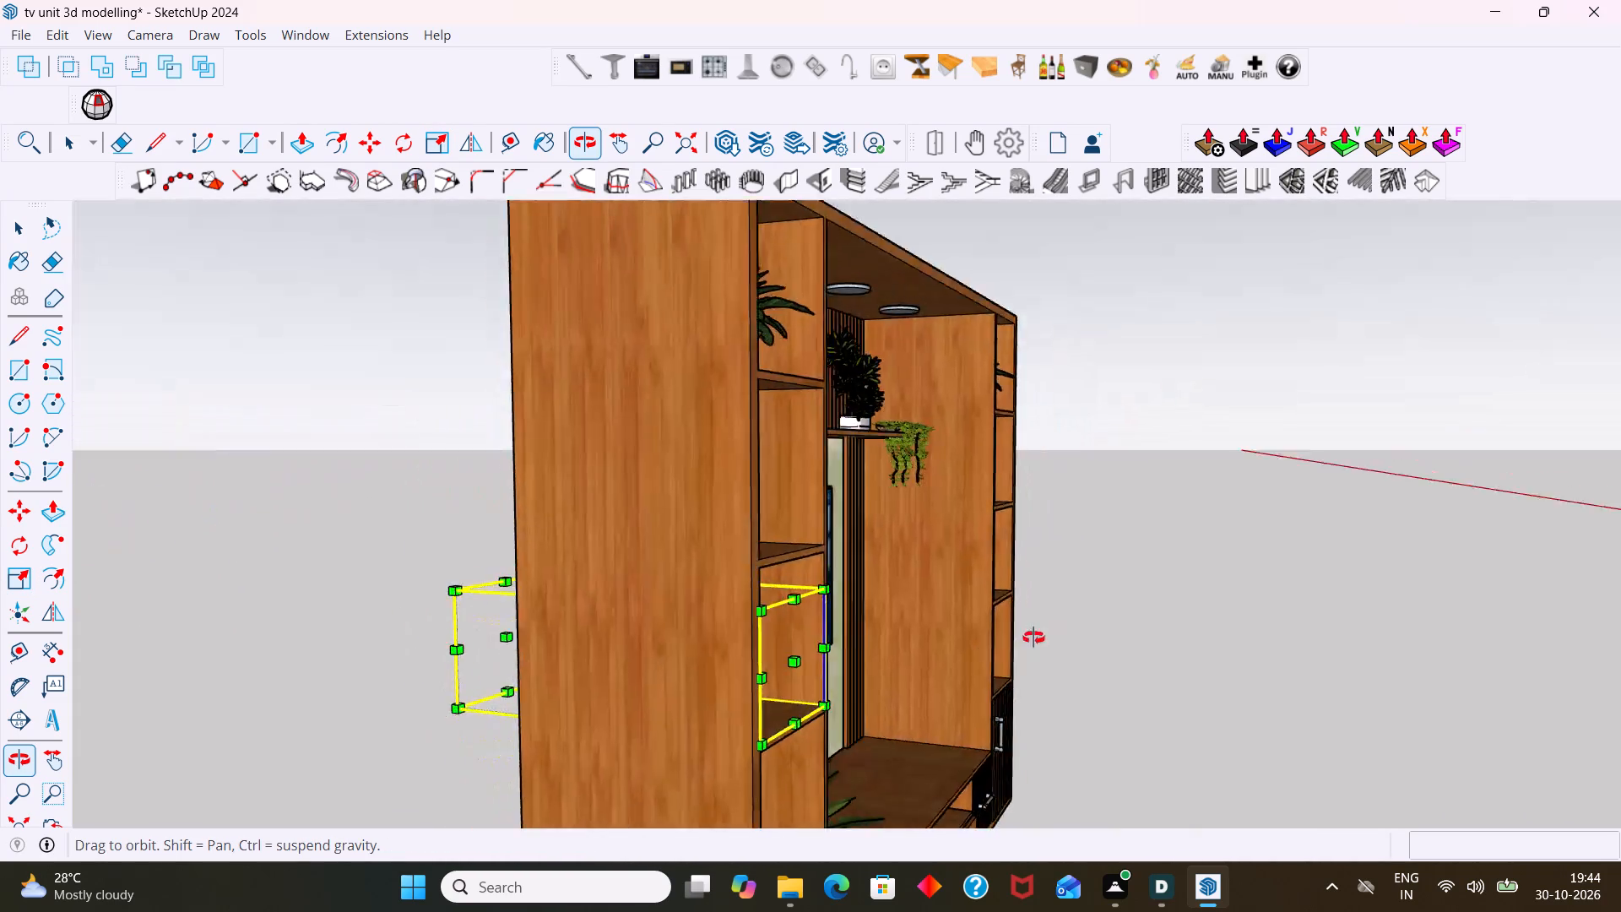
middle_drag(1033, 638, 1423, 660)
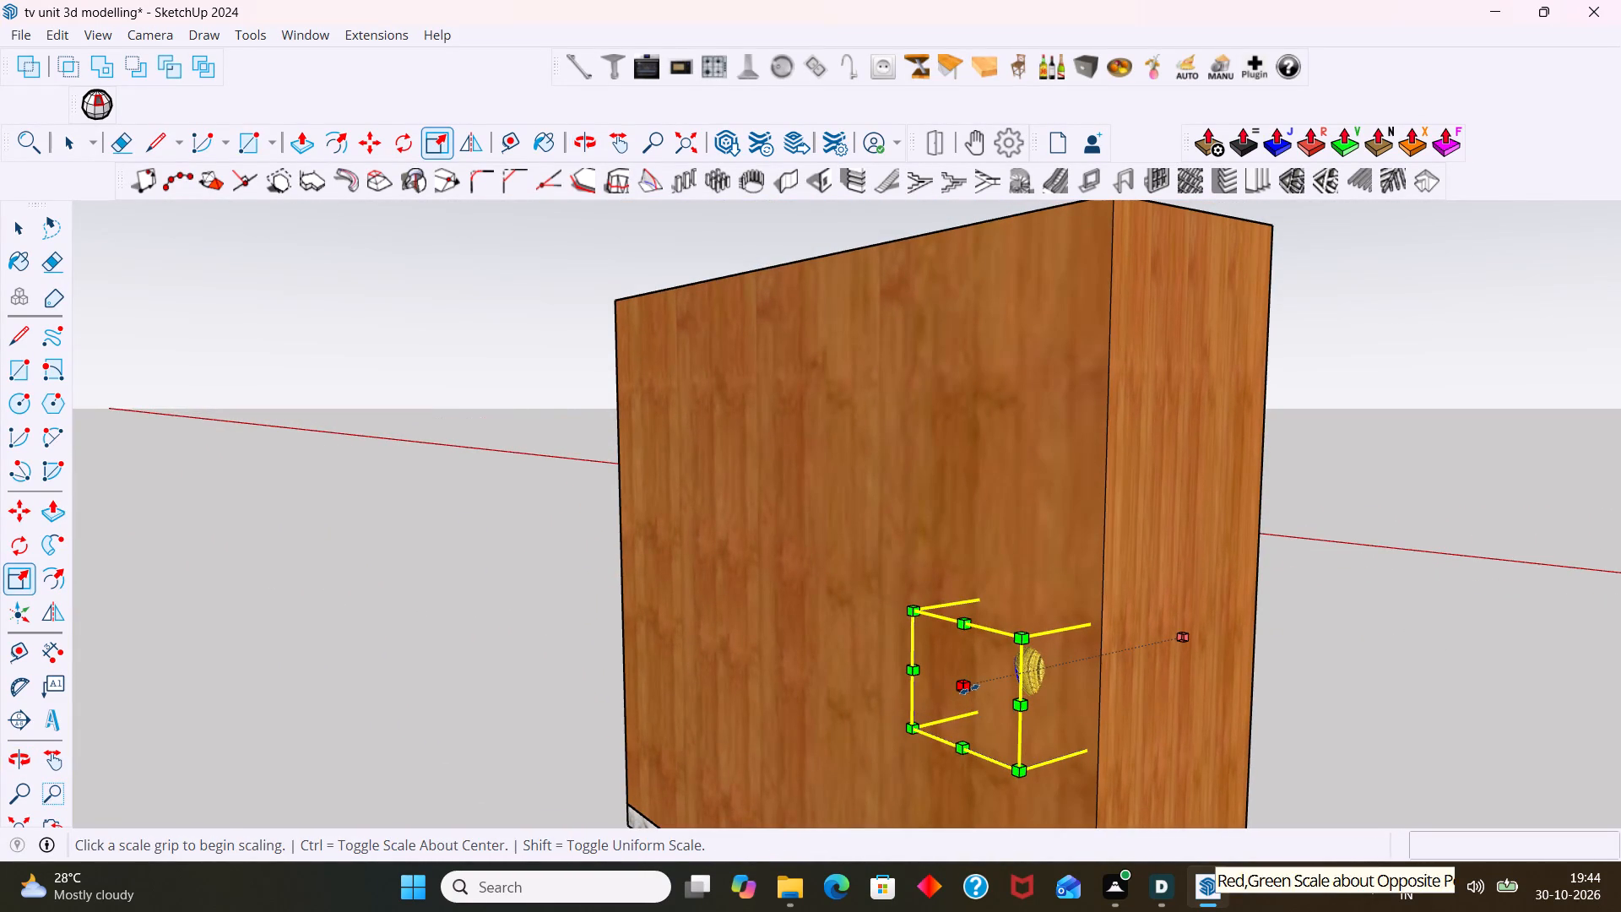
click(969, 689)
click(1037, 681)
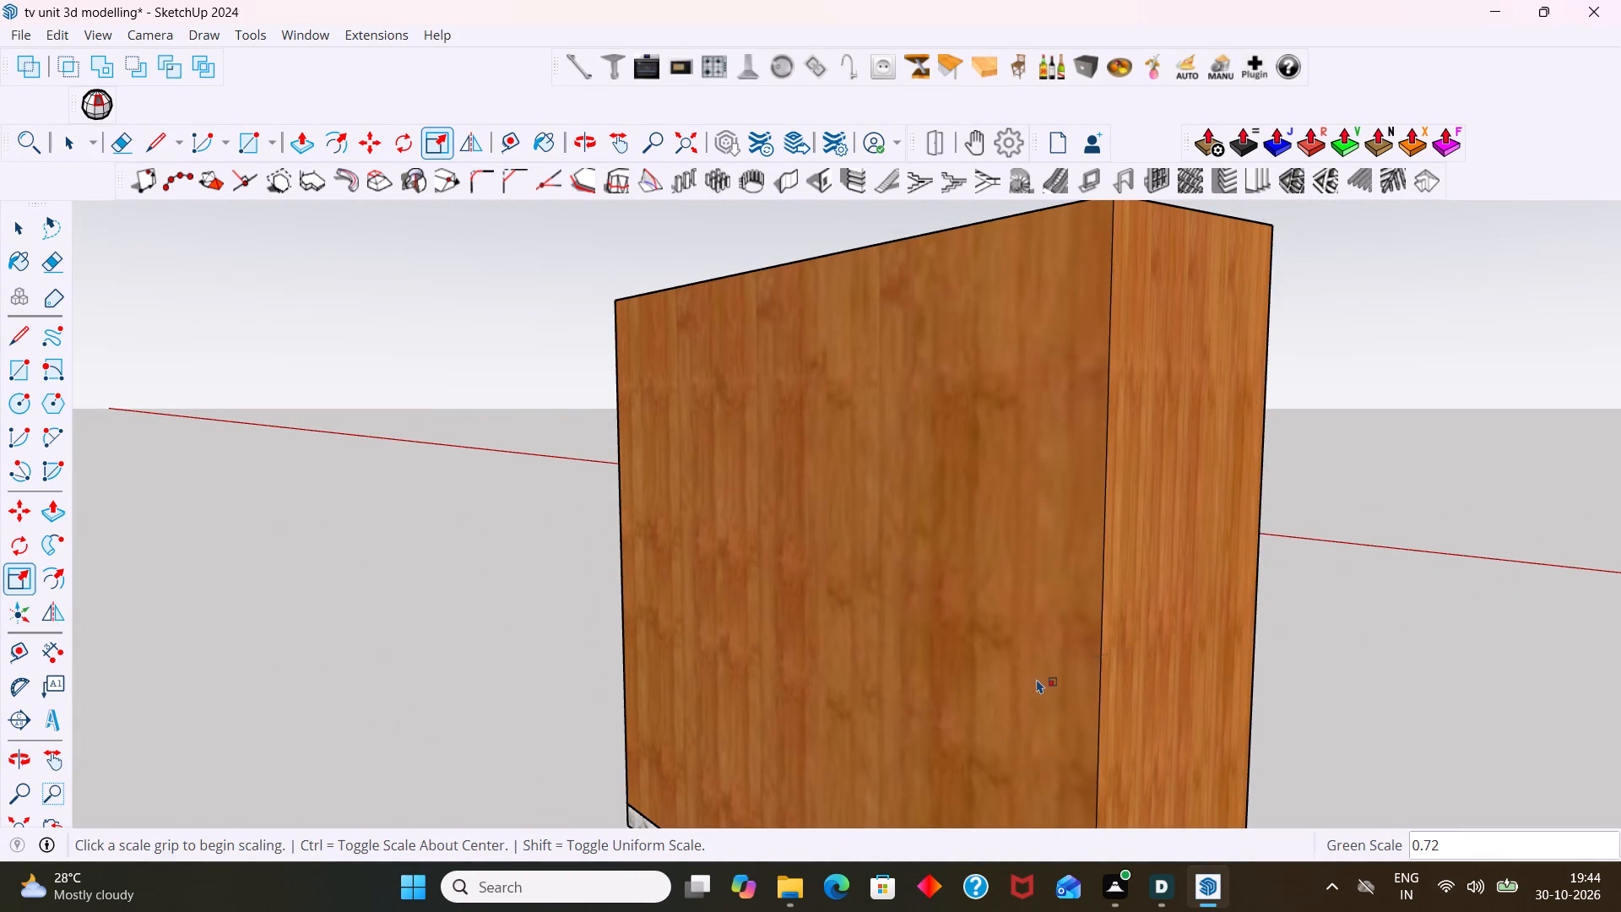
scroll(1065, 662, down, 3)
middle_drag(1191, 644, 420, 652)
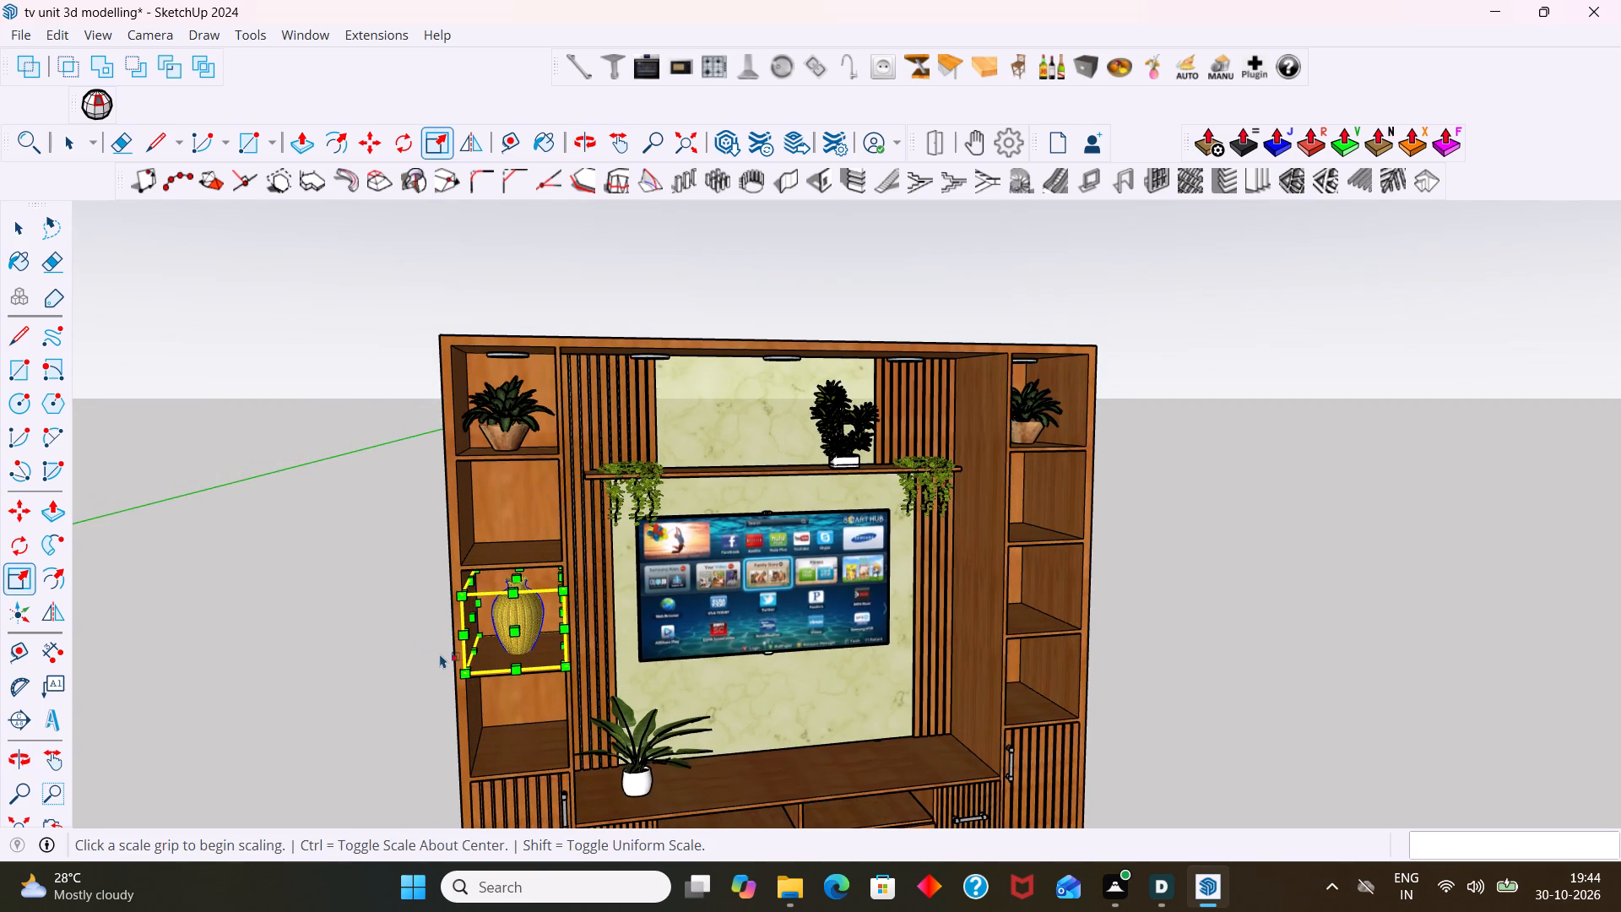
key(space)
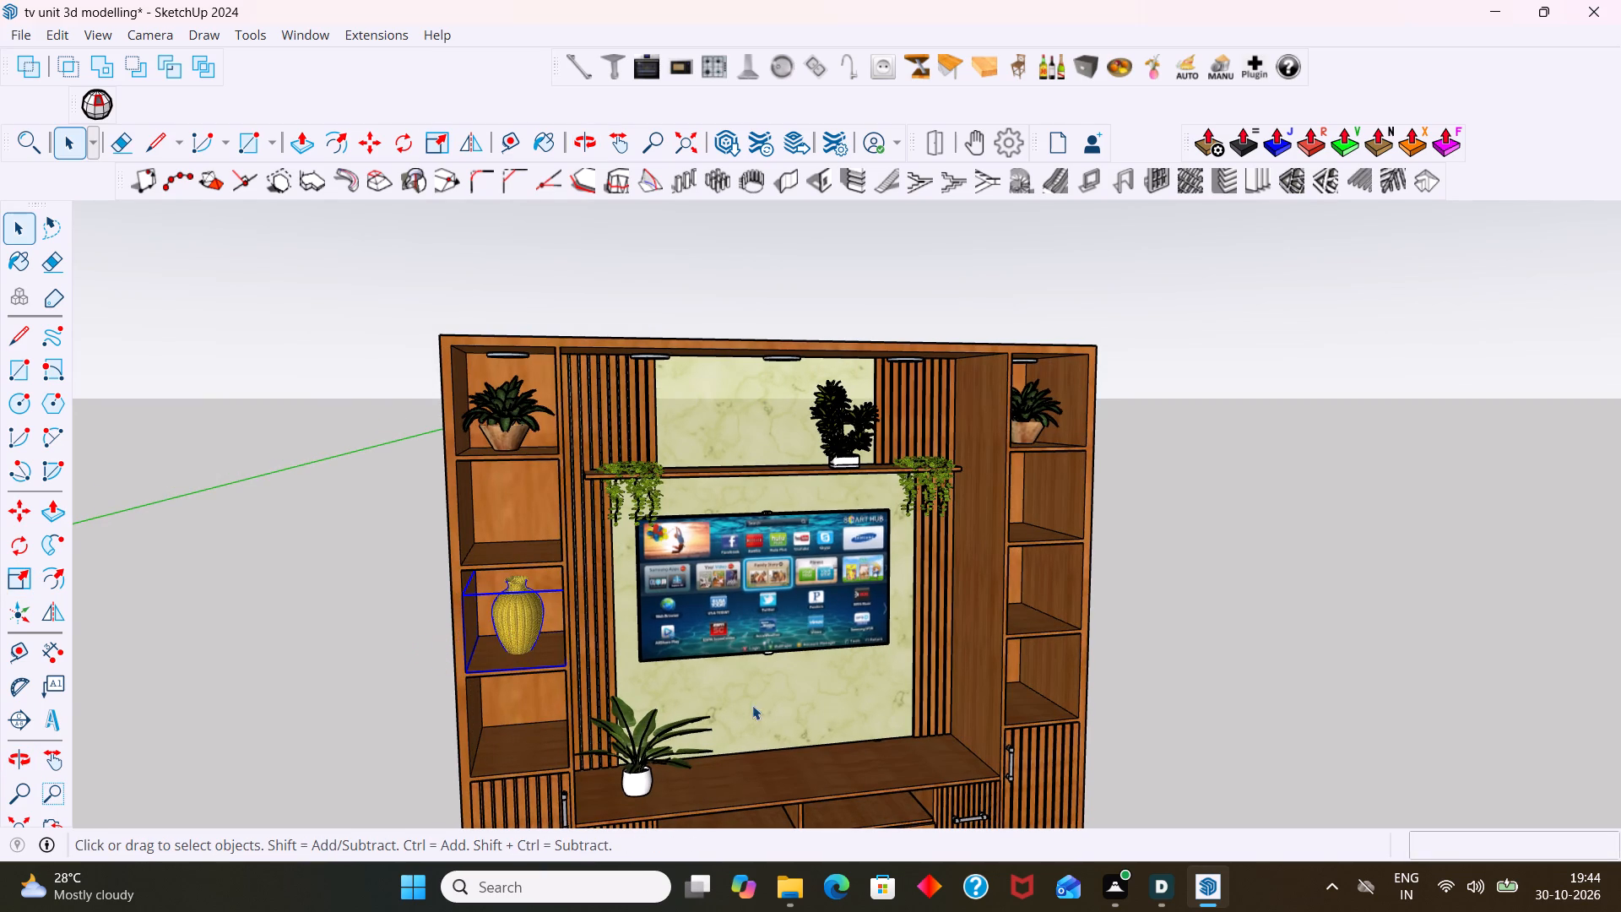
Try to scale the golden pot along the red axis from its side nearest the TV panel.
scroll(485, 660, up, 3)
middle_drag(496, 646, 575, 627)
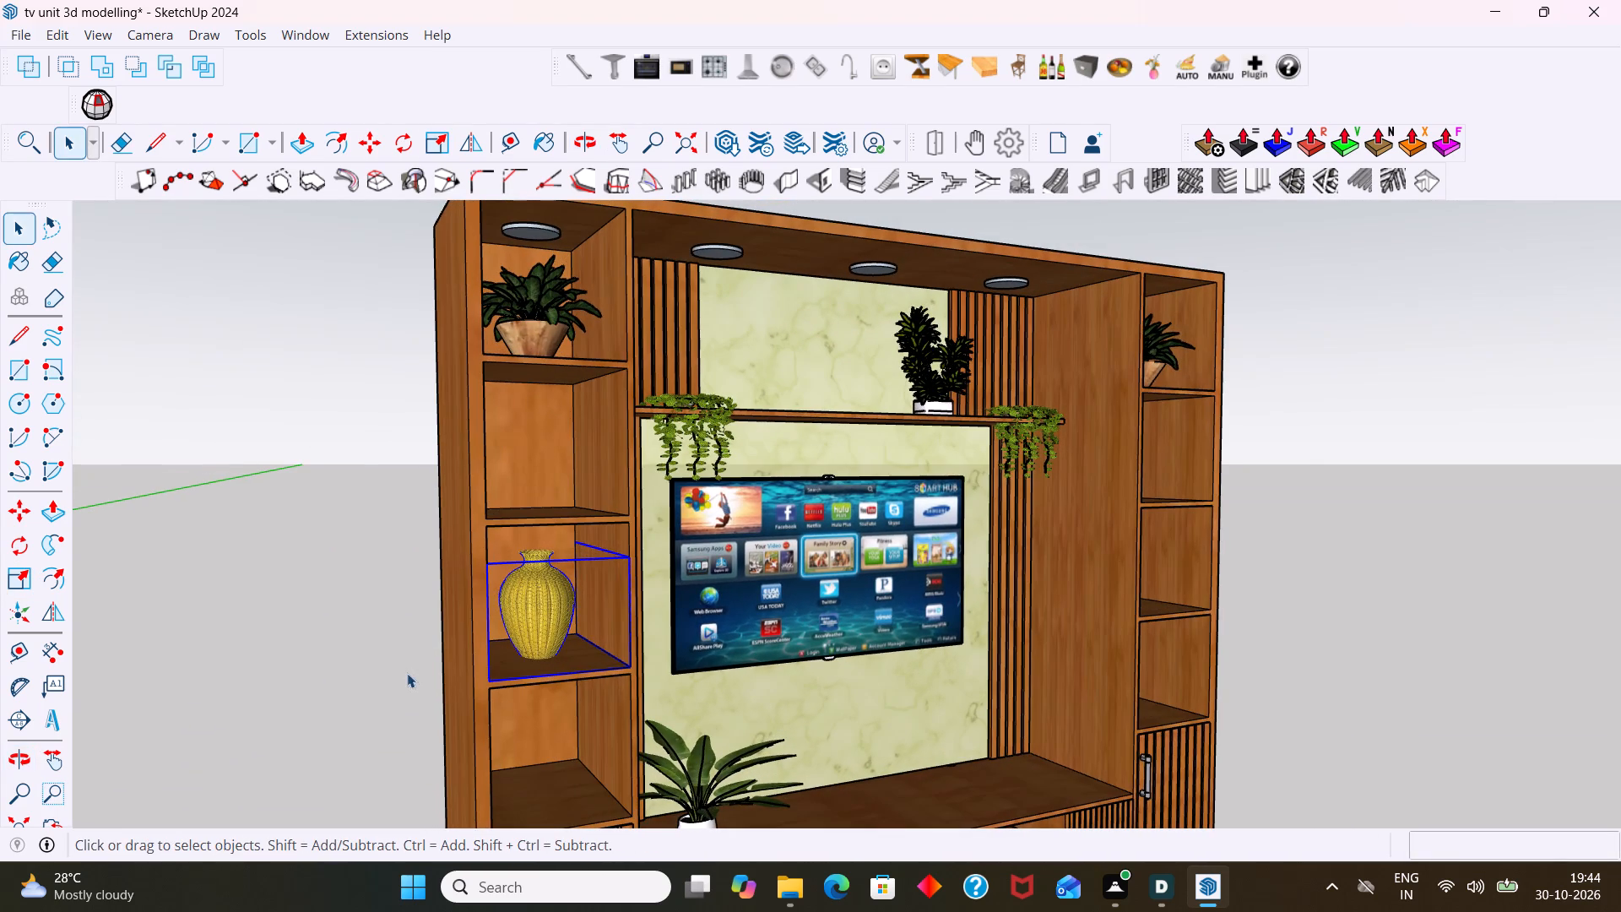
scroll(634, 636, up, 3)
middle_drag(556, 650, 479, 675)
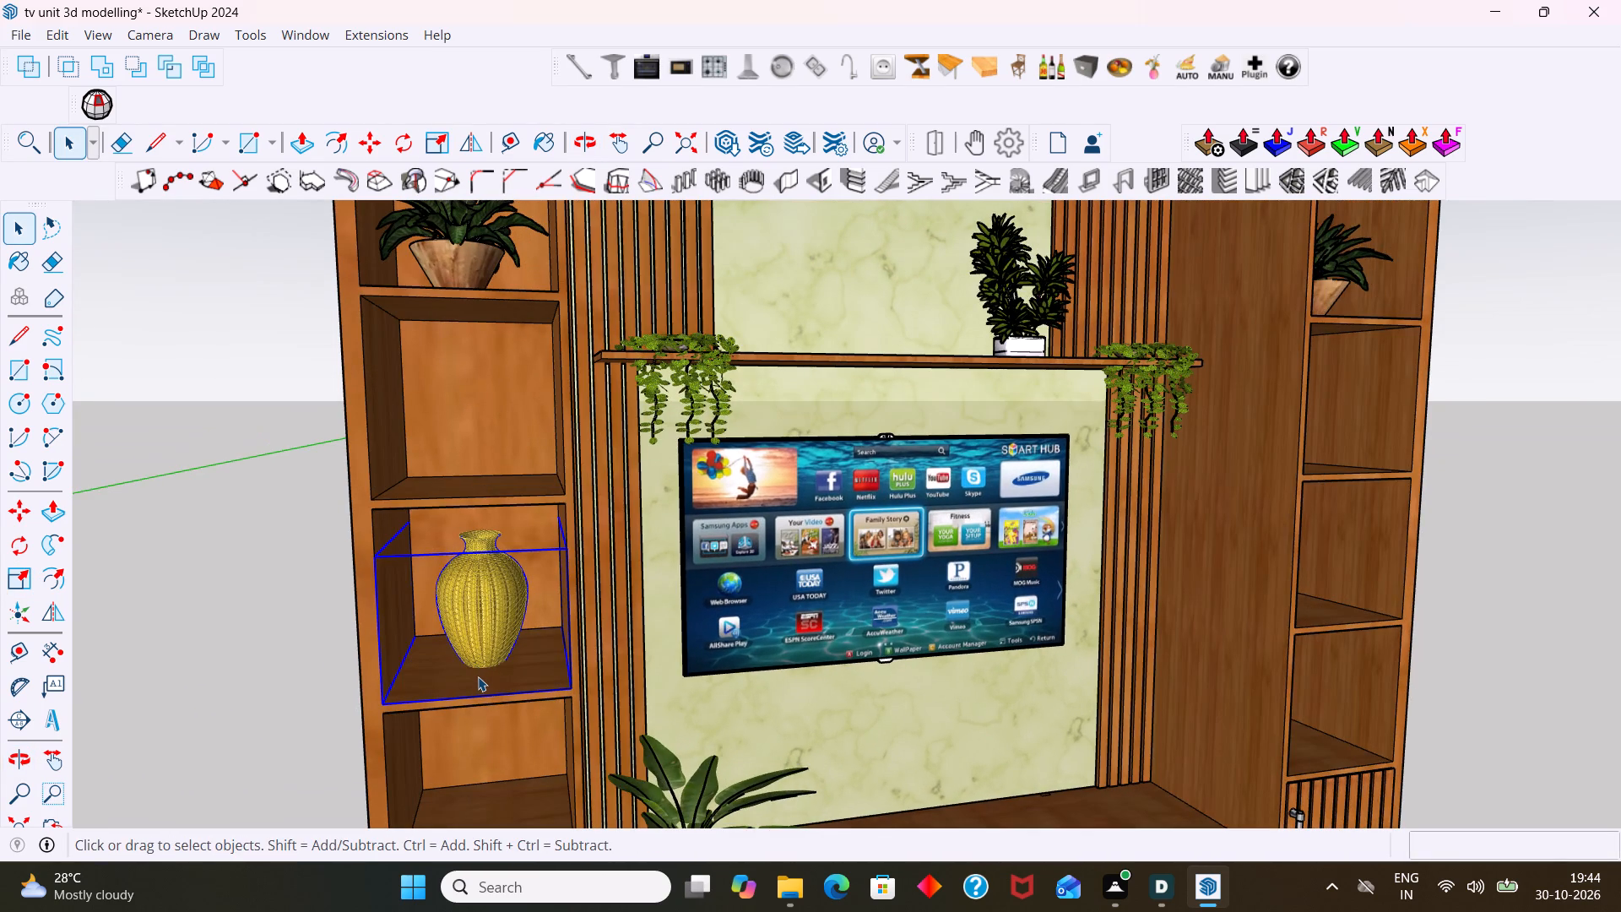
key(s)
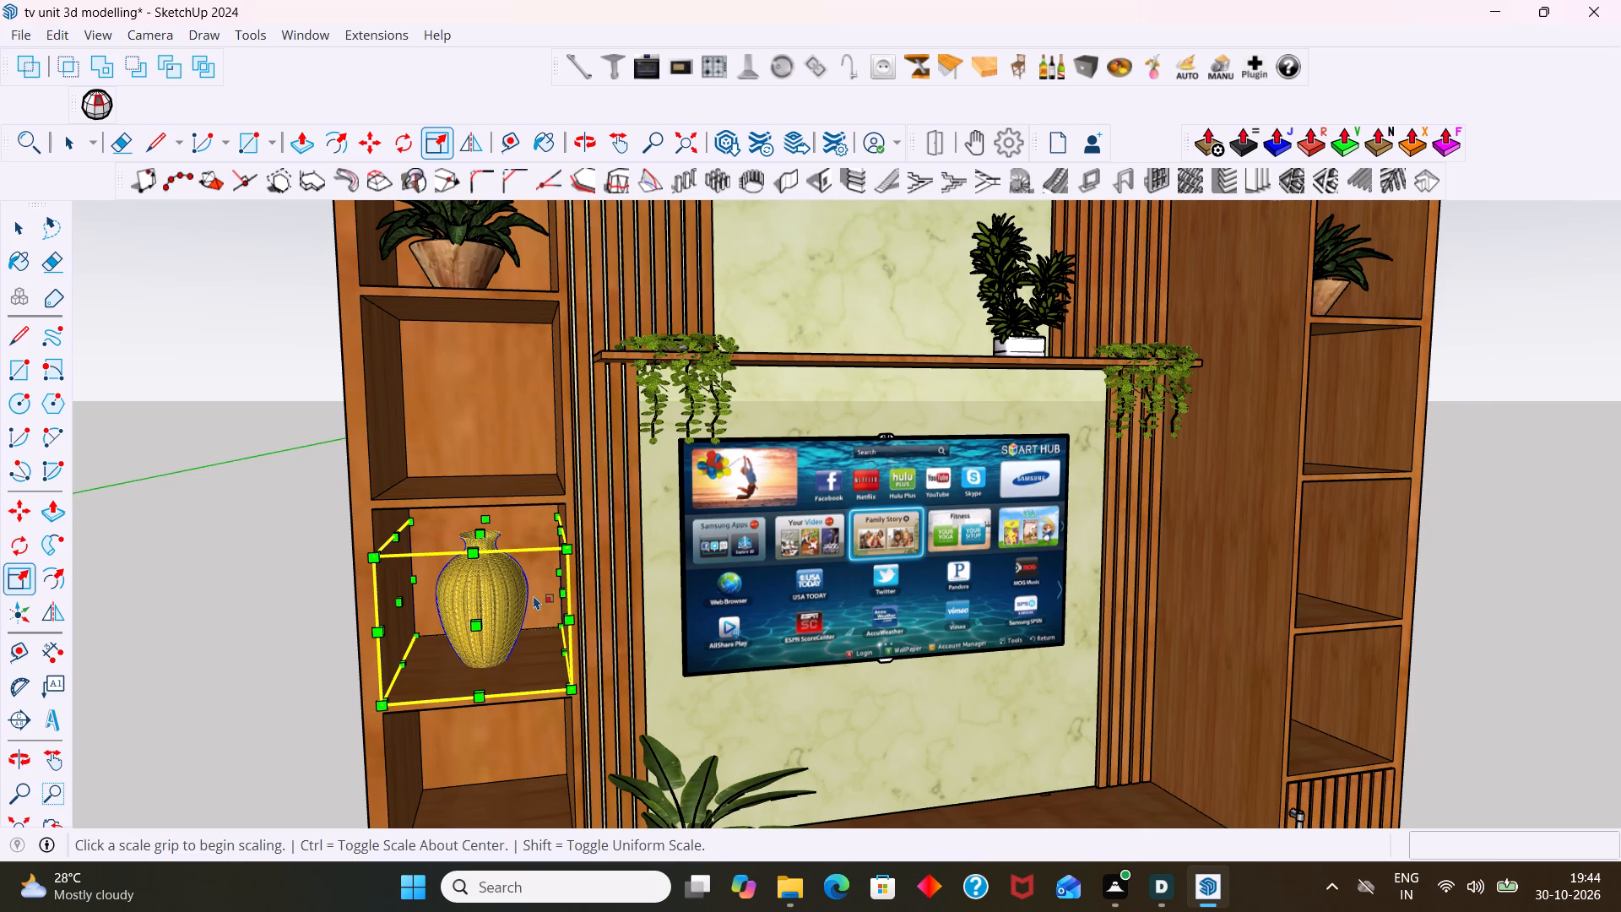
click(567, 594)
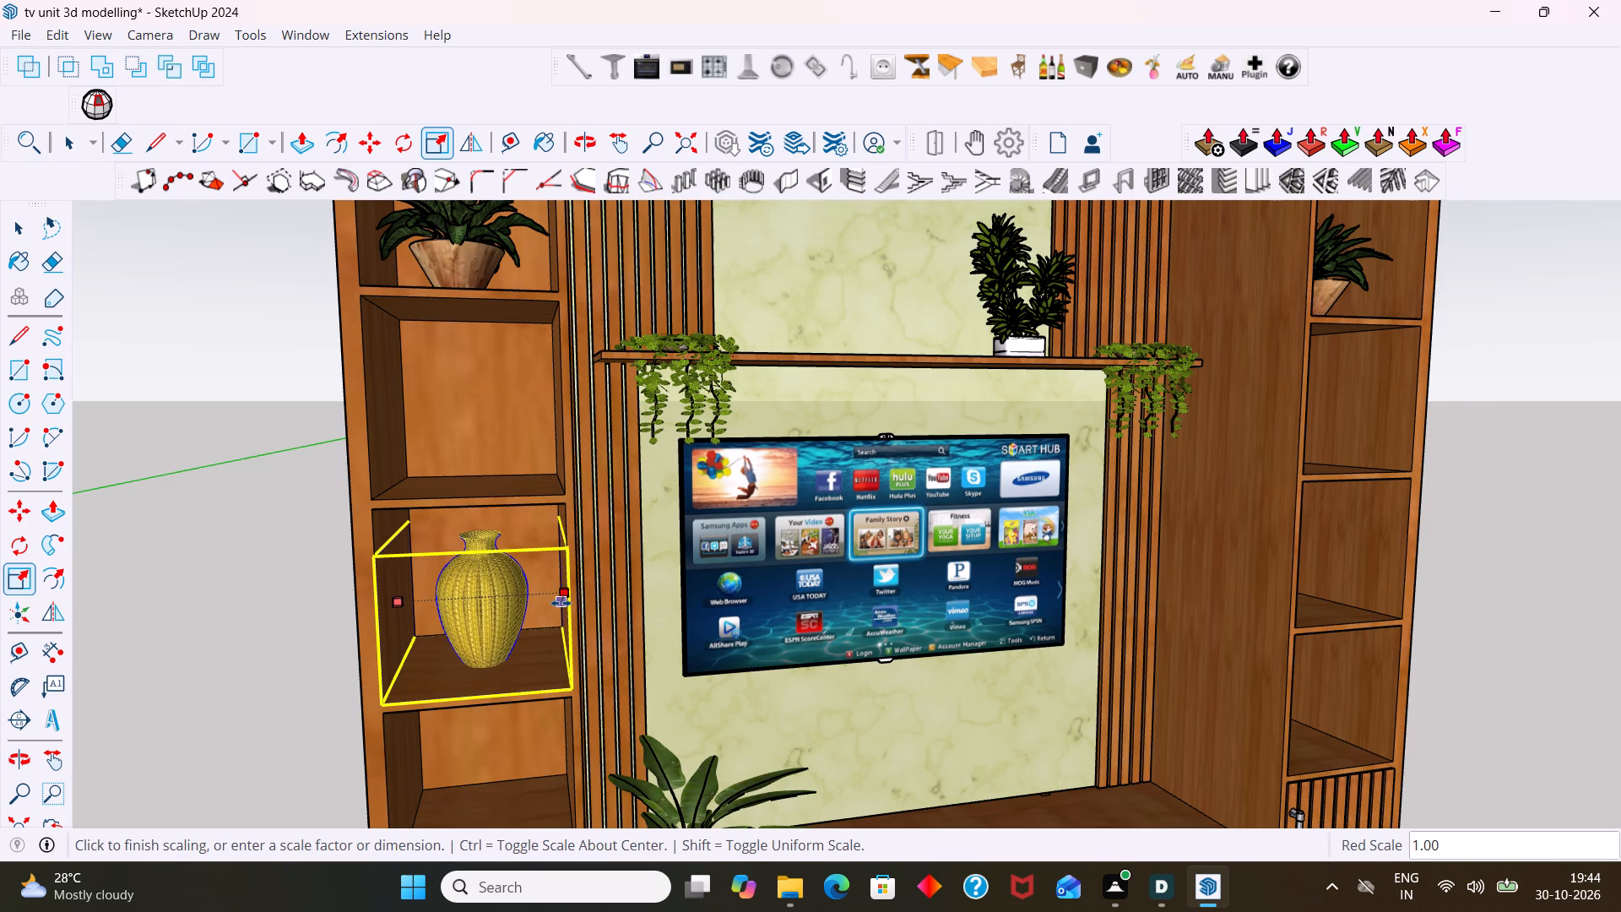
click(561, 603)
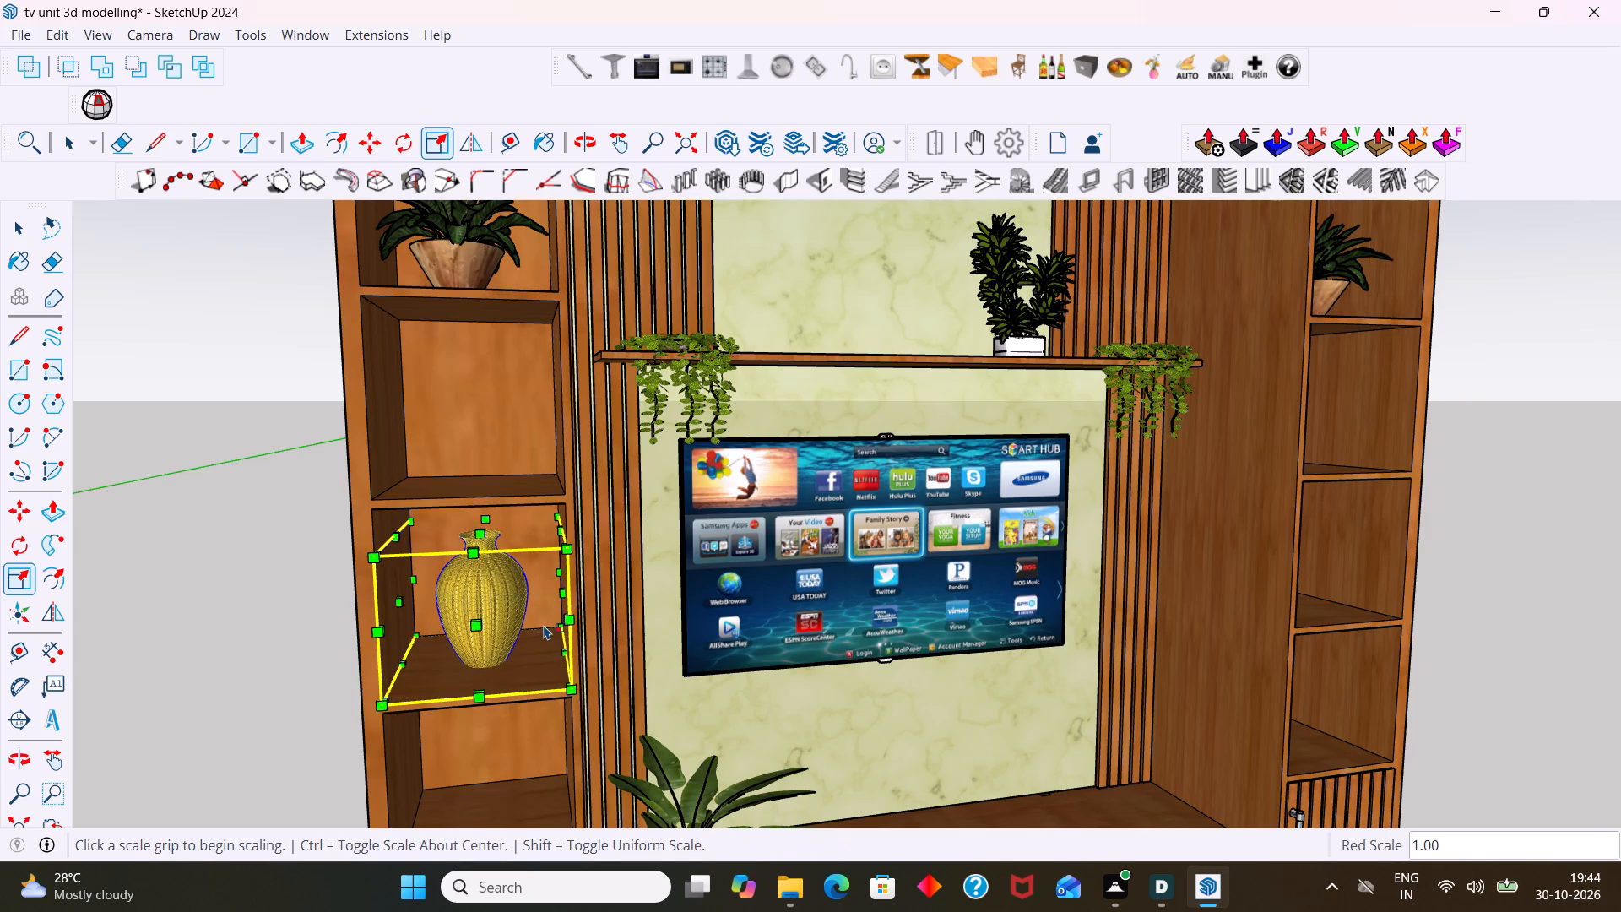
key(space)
Scale the golden pot by 0.86 along the green axis from its front side.
scroll(500, 643, down, 2)
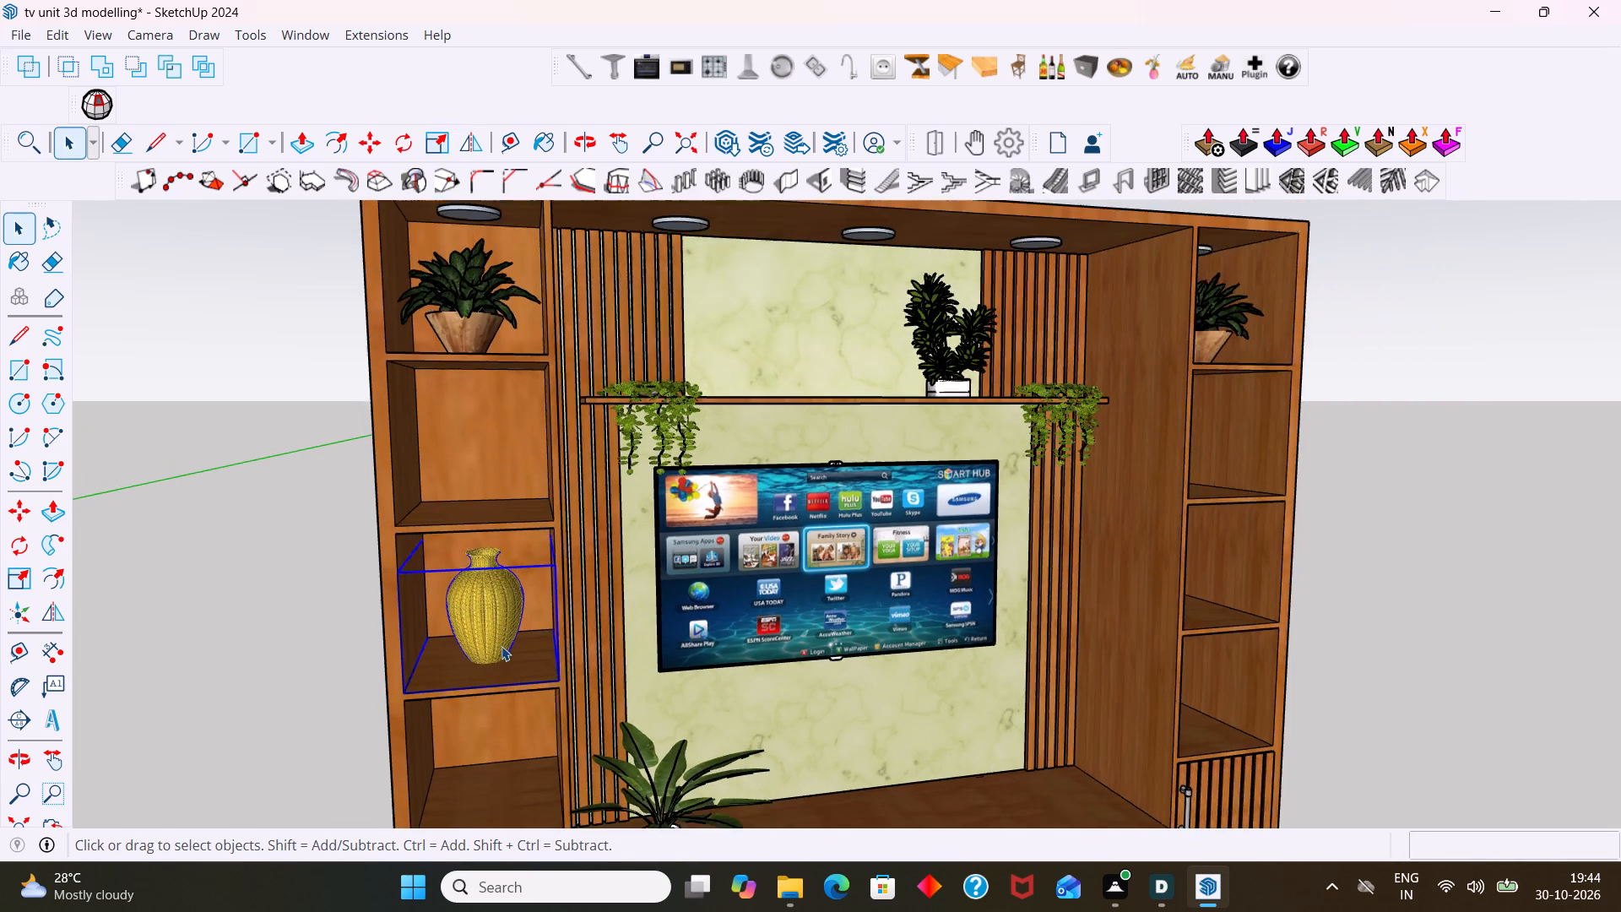
scroll(501, 646, down, 3)
click(337, 624)
scroll(369, 621, down, 2)
middle_drag(431, 641, 762, 616)
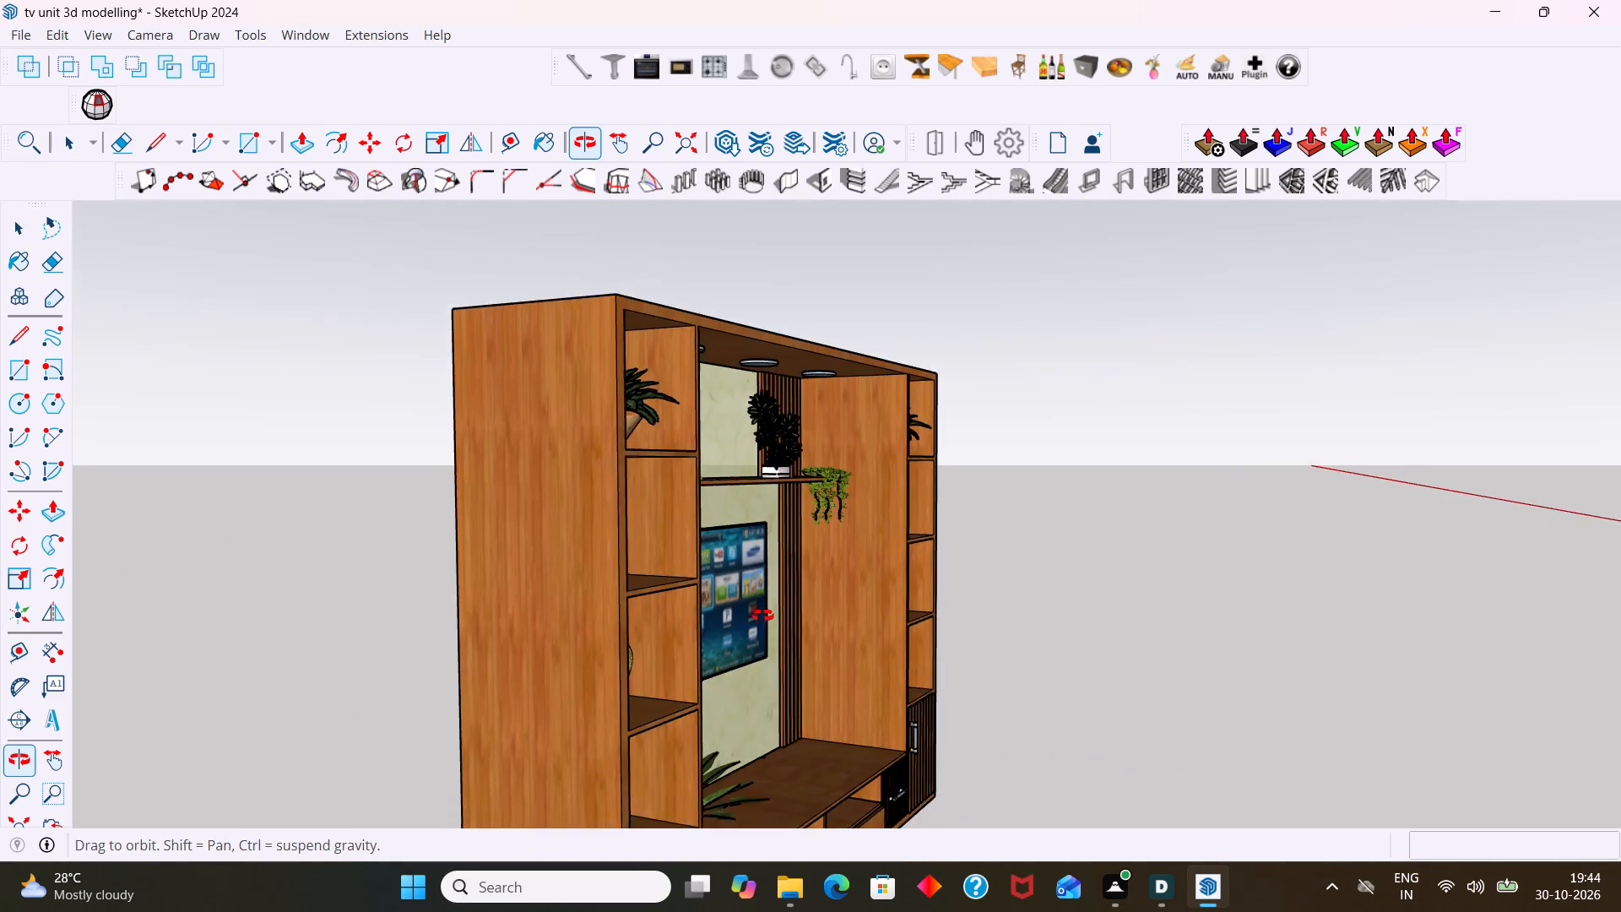
middle_drag(762, 616, 558, 605)
scroll(502, 612, up, 13)
middle_drag(554, 614, 296, 664)
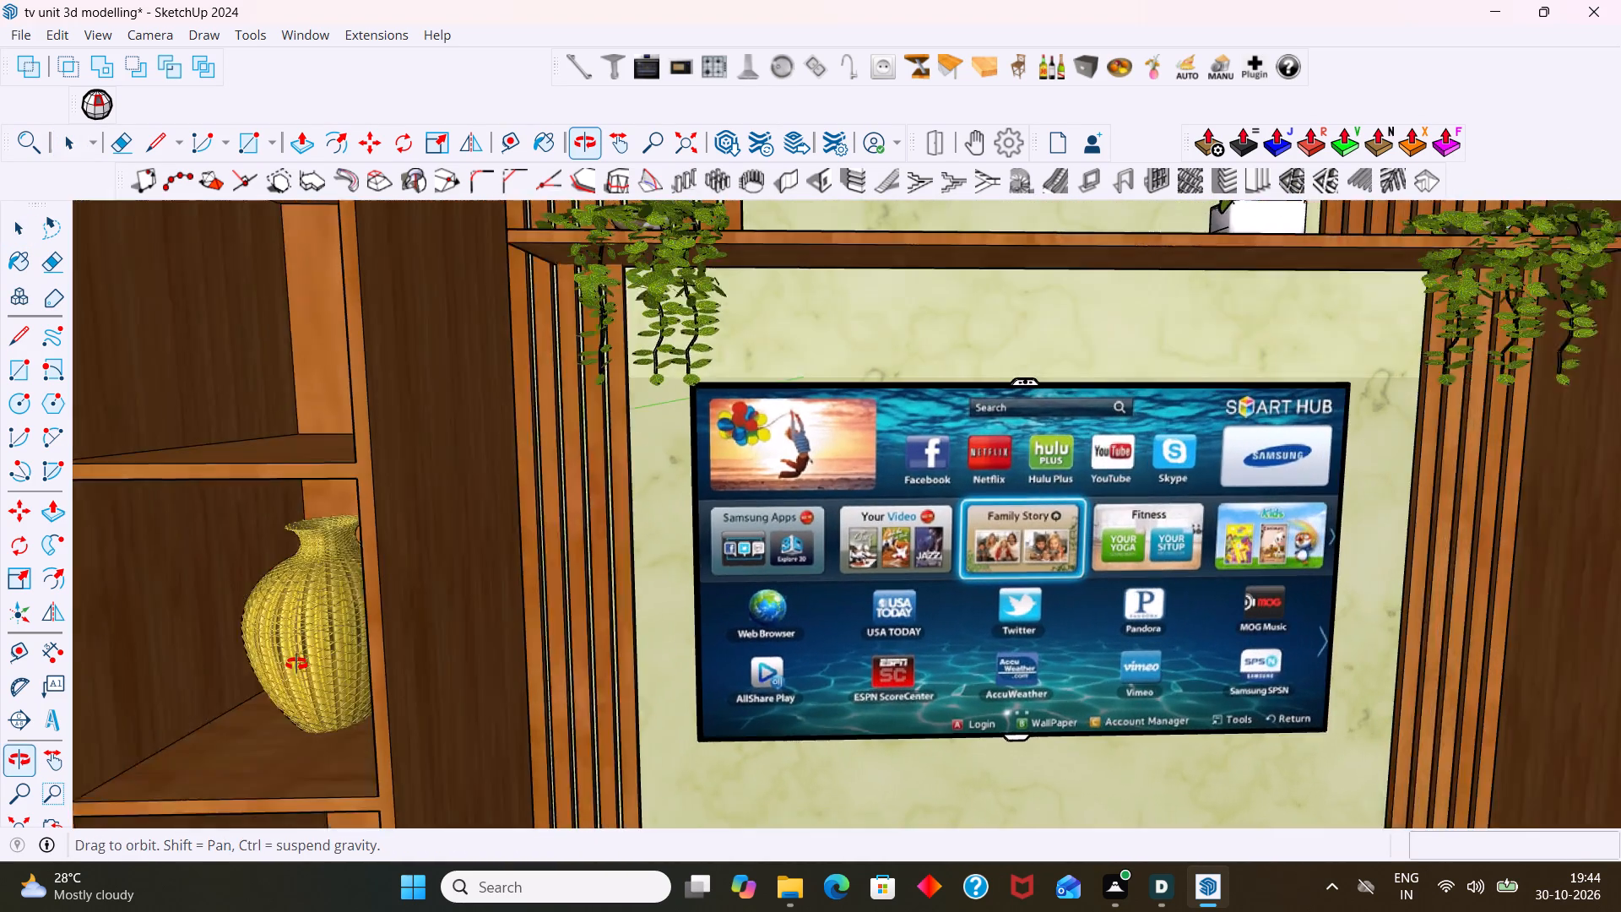
middle_drag(296, 664, 401, 643)
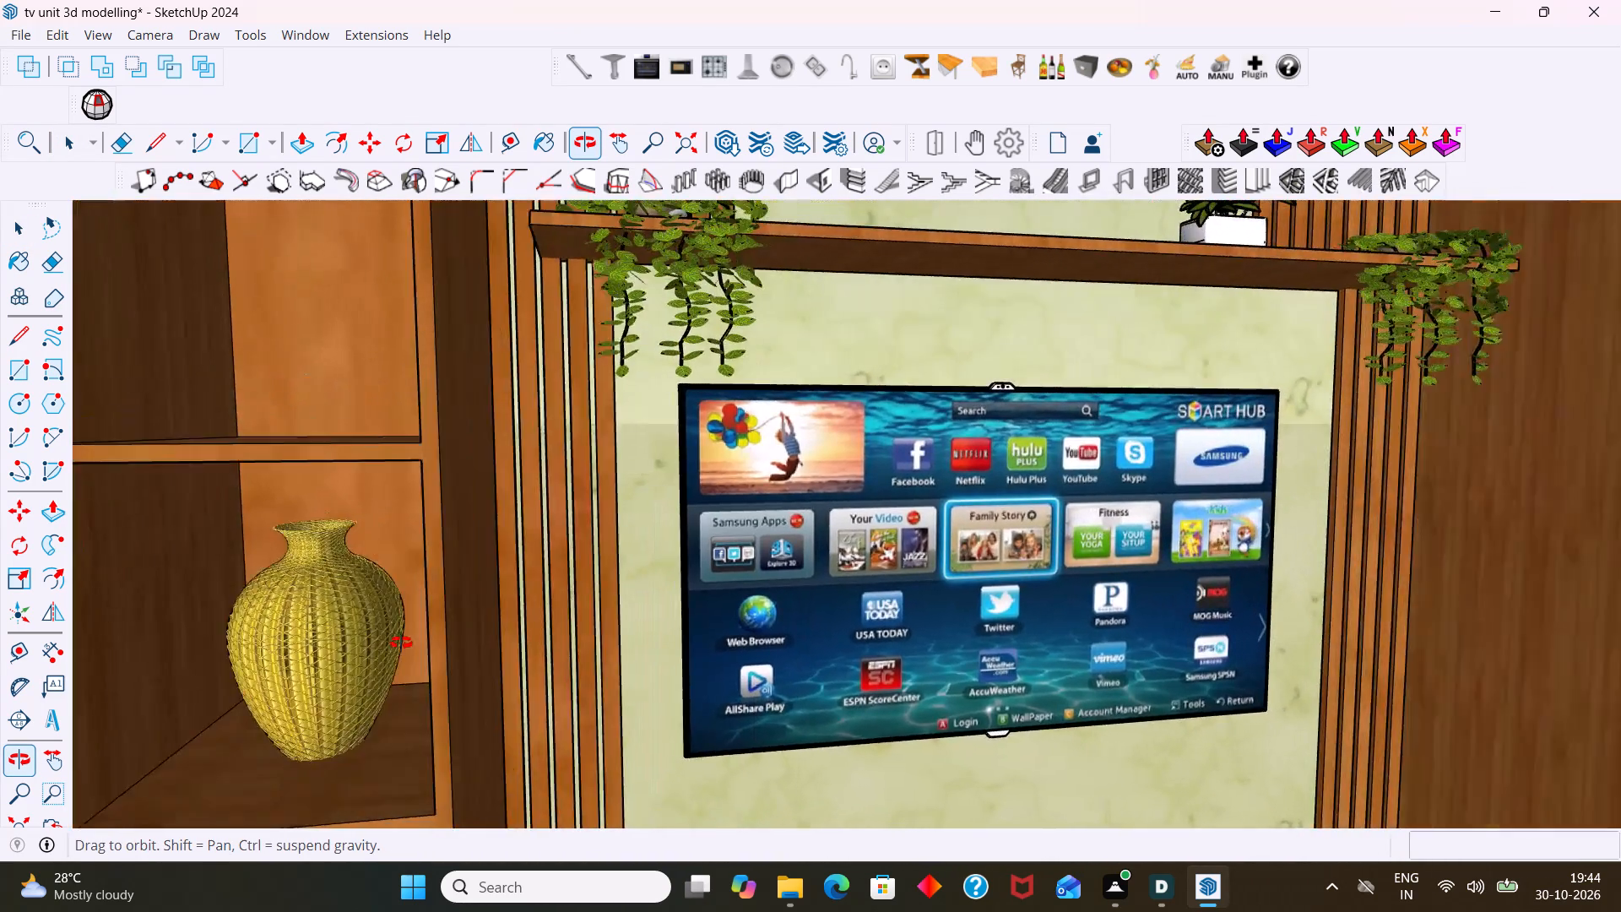
middle_drag(401, 643, 335, 653)
click(317, 649)
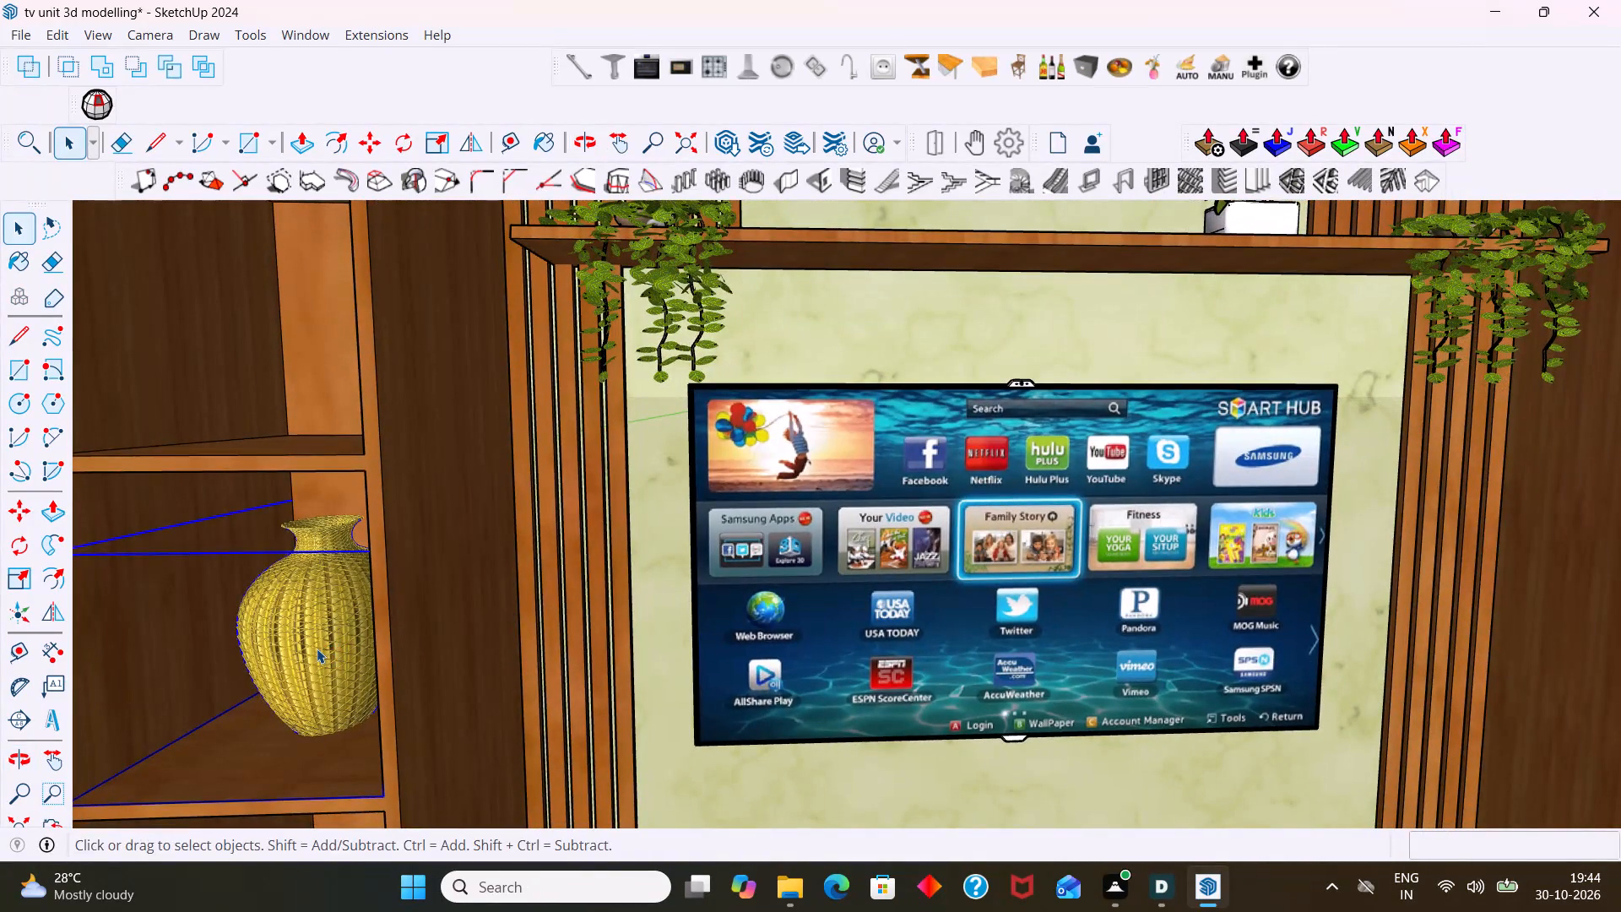
key(s)
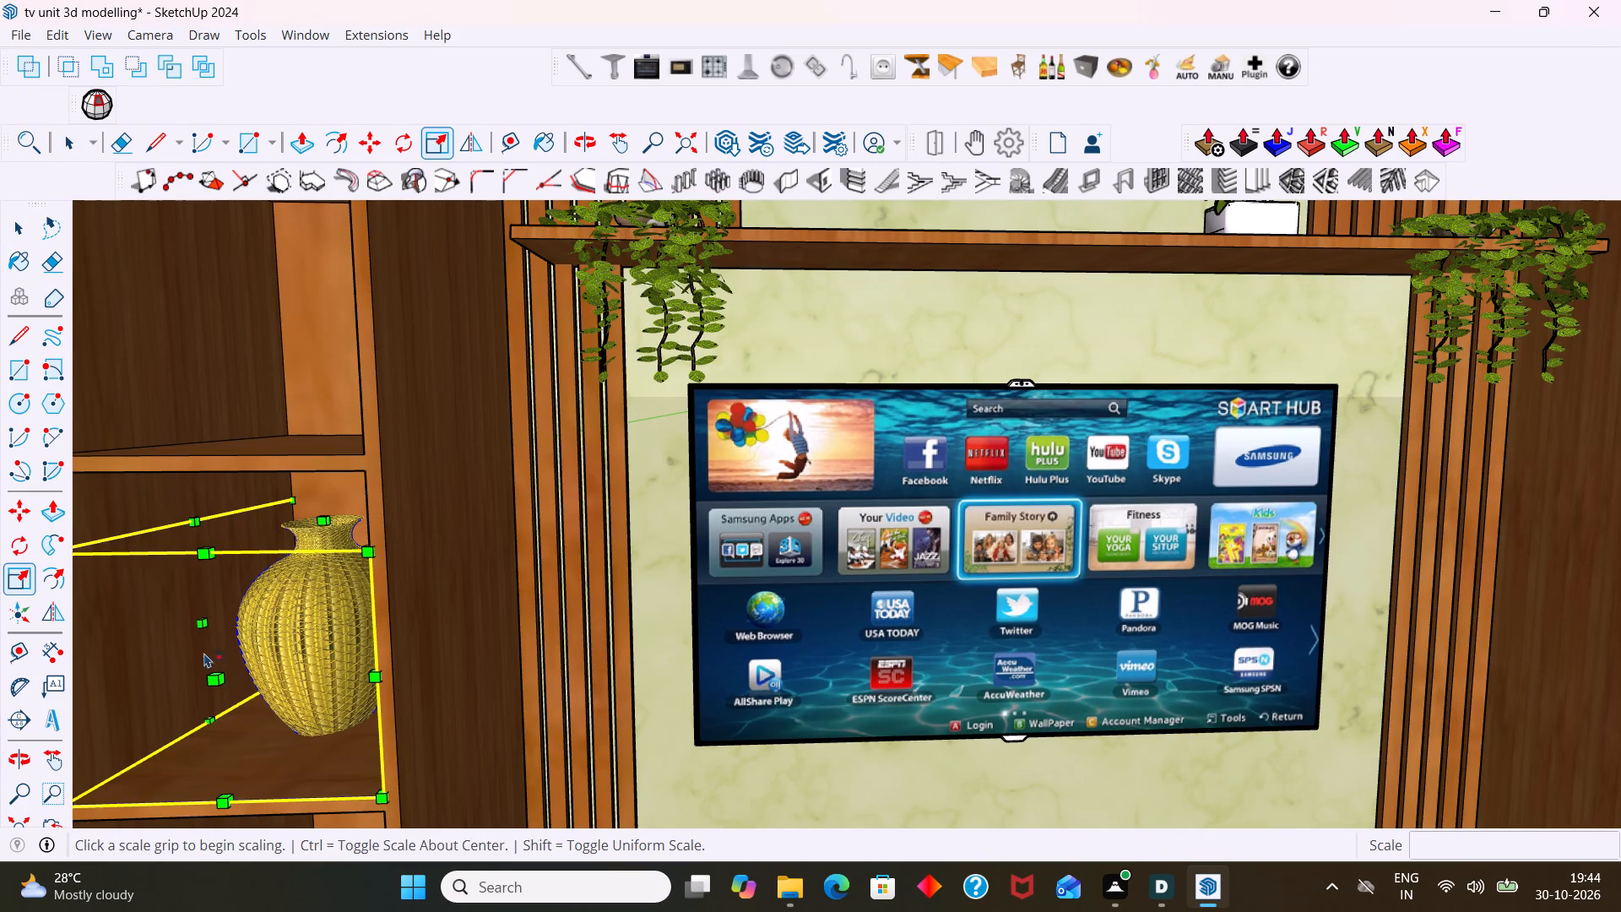
click(222, 682)
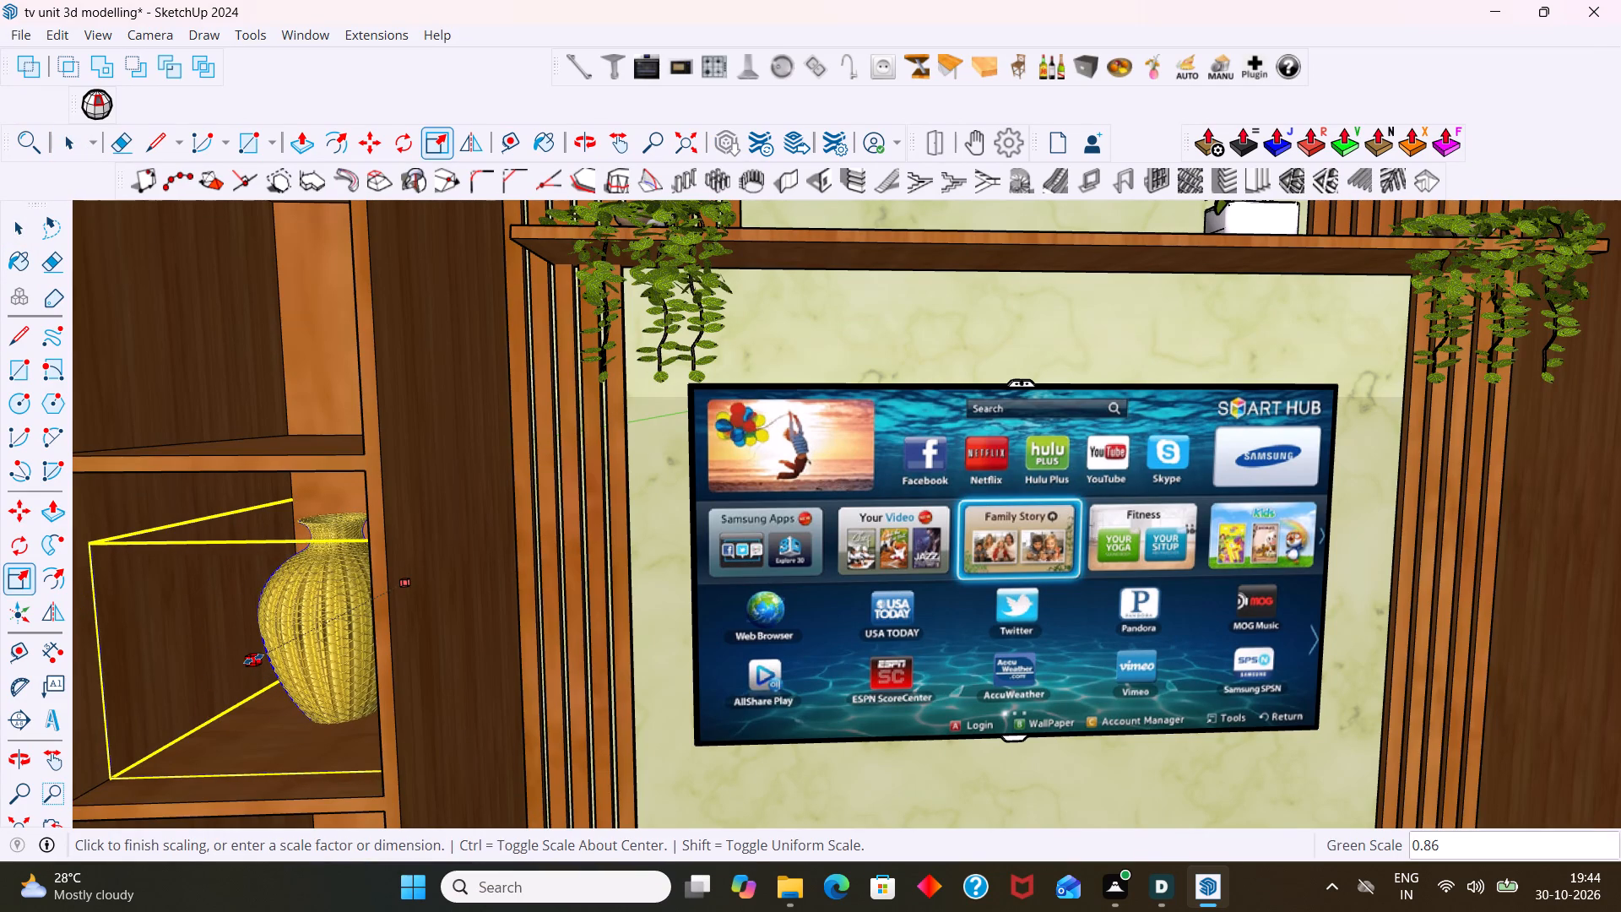
click(257, 657)
scroll(271, 649, down, 4)
middle_drag(312, 650, 1090, 573)
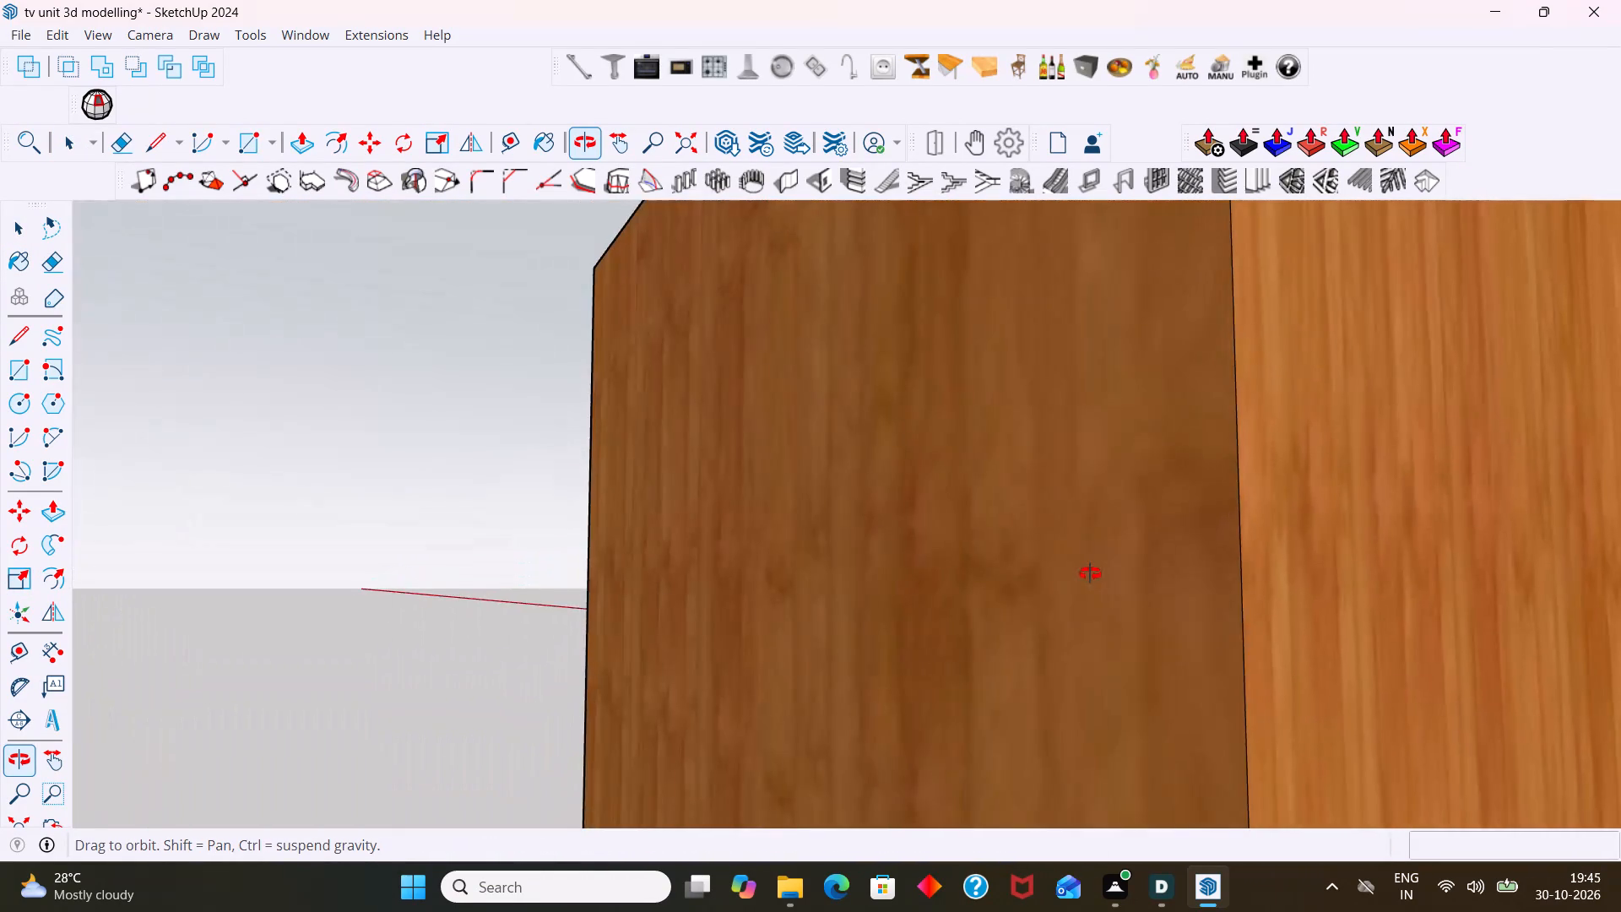
Scale the golden pot by 0.52 along the green axis from its rear side behind the cabinet.
middle_drag(1090, 573, 1095, 572)
scroll(1100, 575, down, 13)
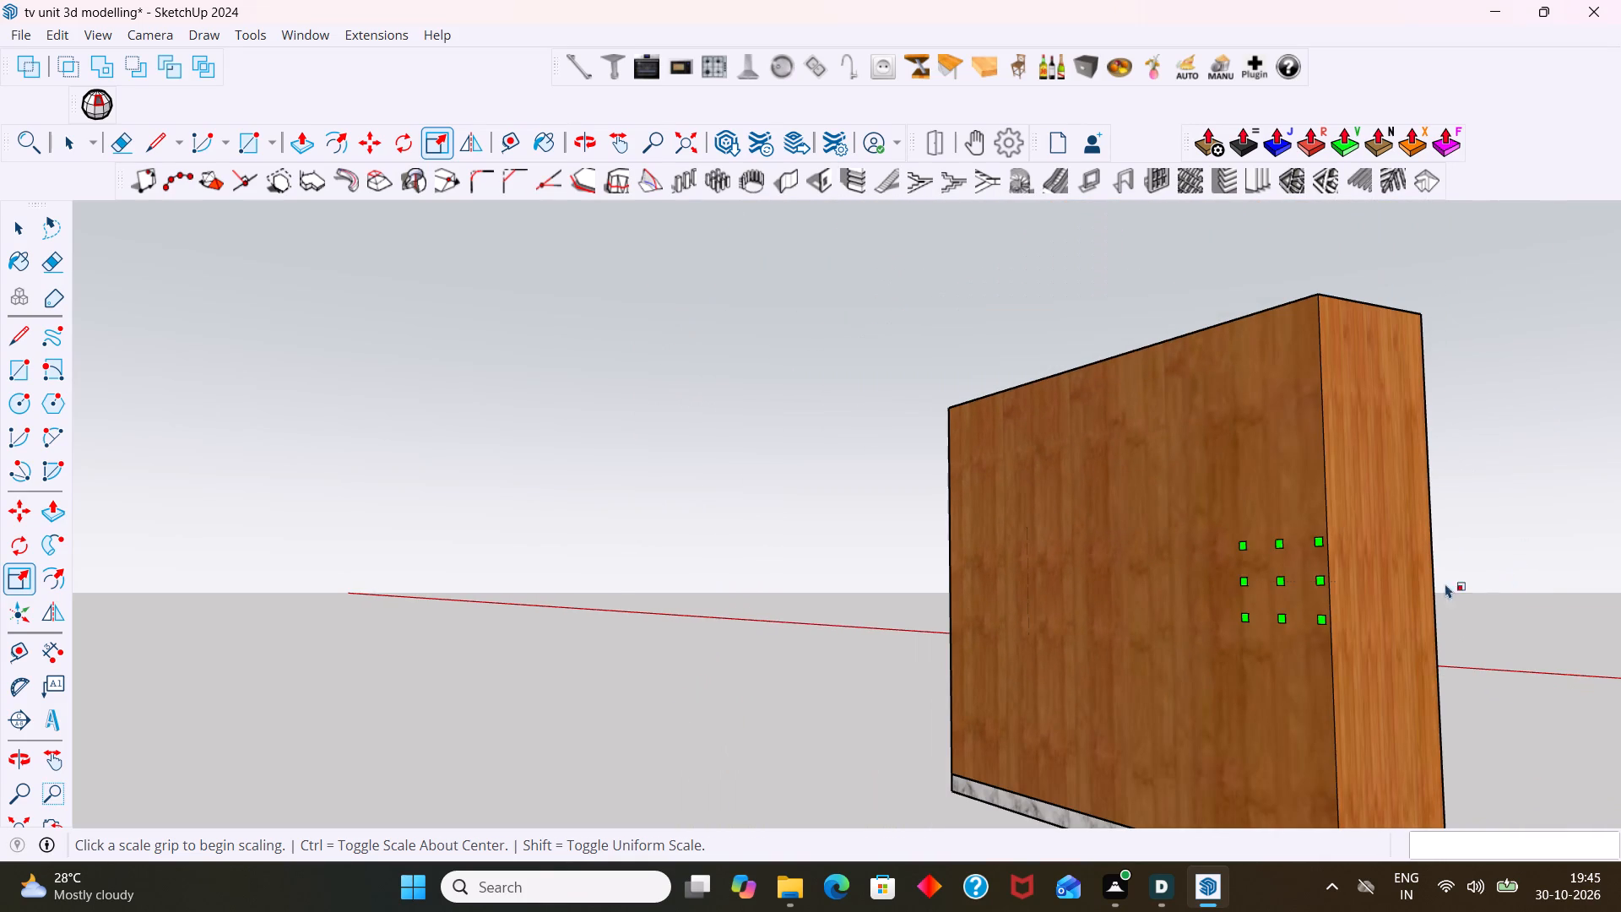
click(1285, 587)
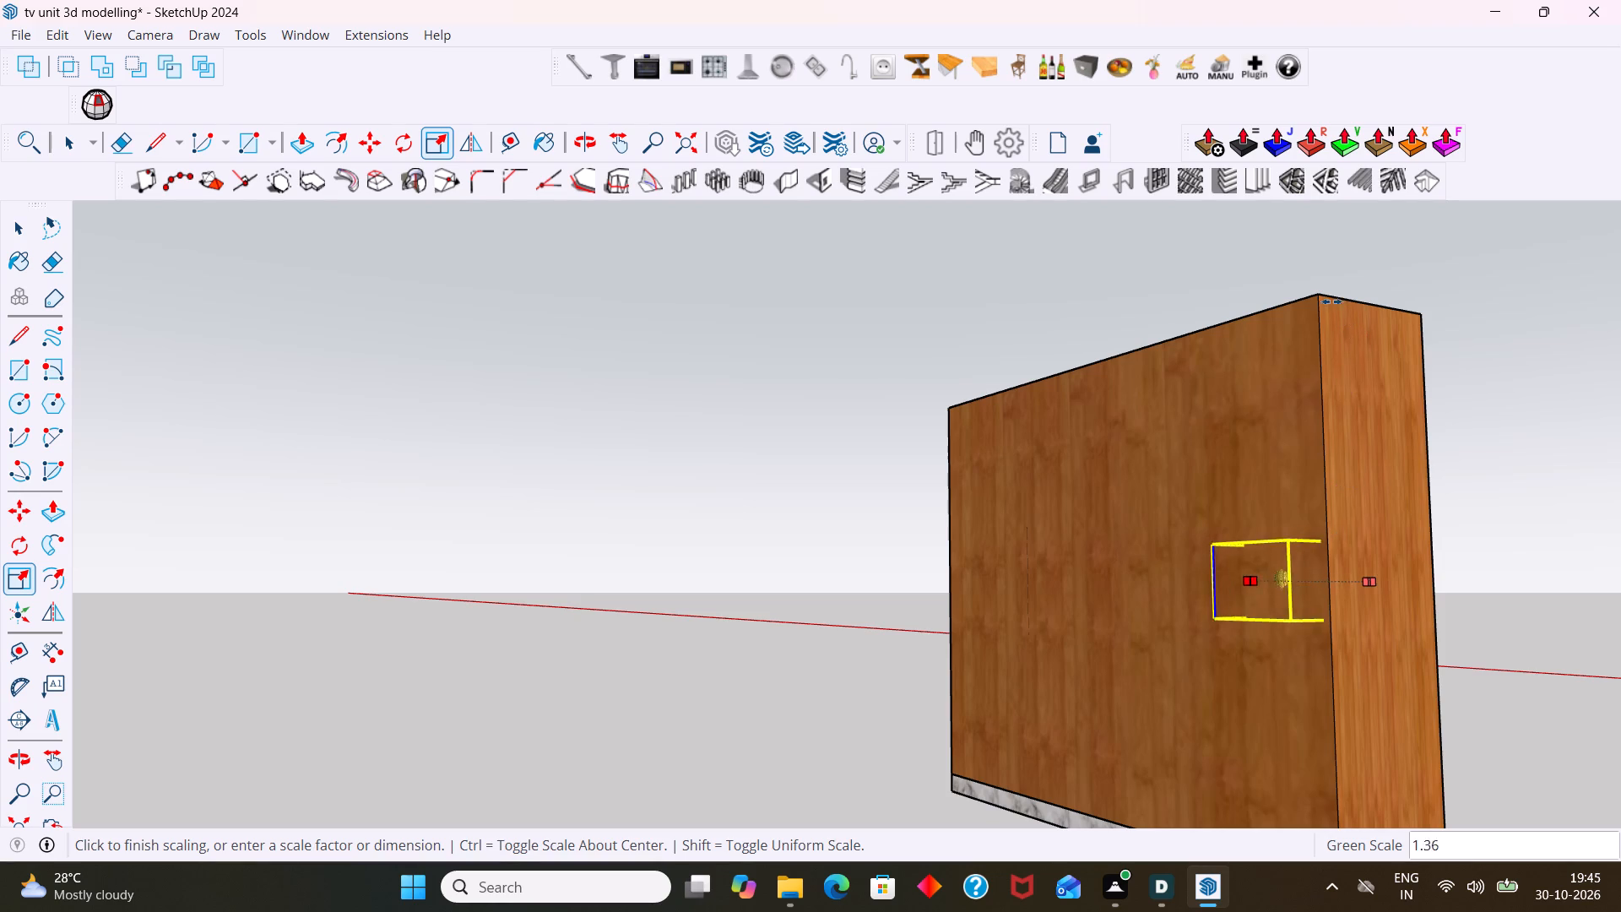
click(1337, 479)
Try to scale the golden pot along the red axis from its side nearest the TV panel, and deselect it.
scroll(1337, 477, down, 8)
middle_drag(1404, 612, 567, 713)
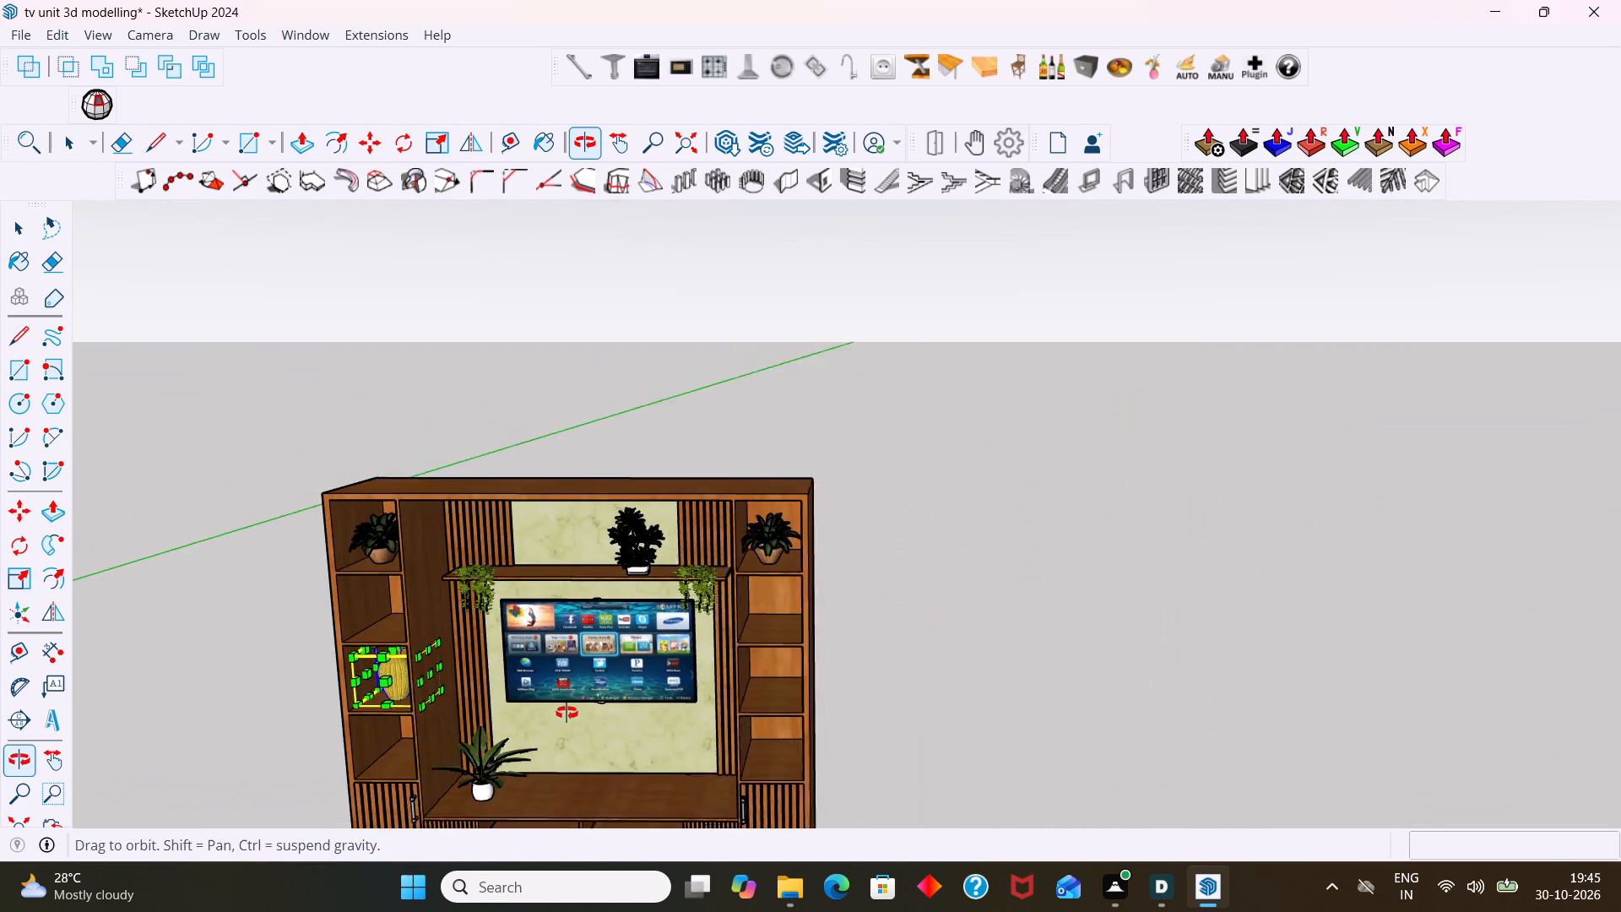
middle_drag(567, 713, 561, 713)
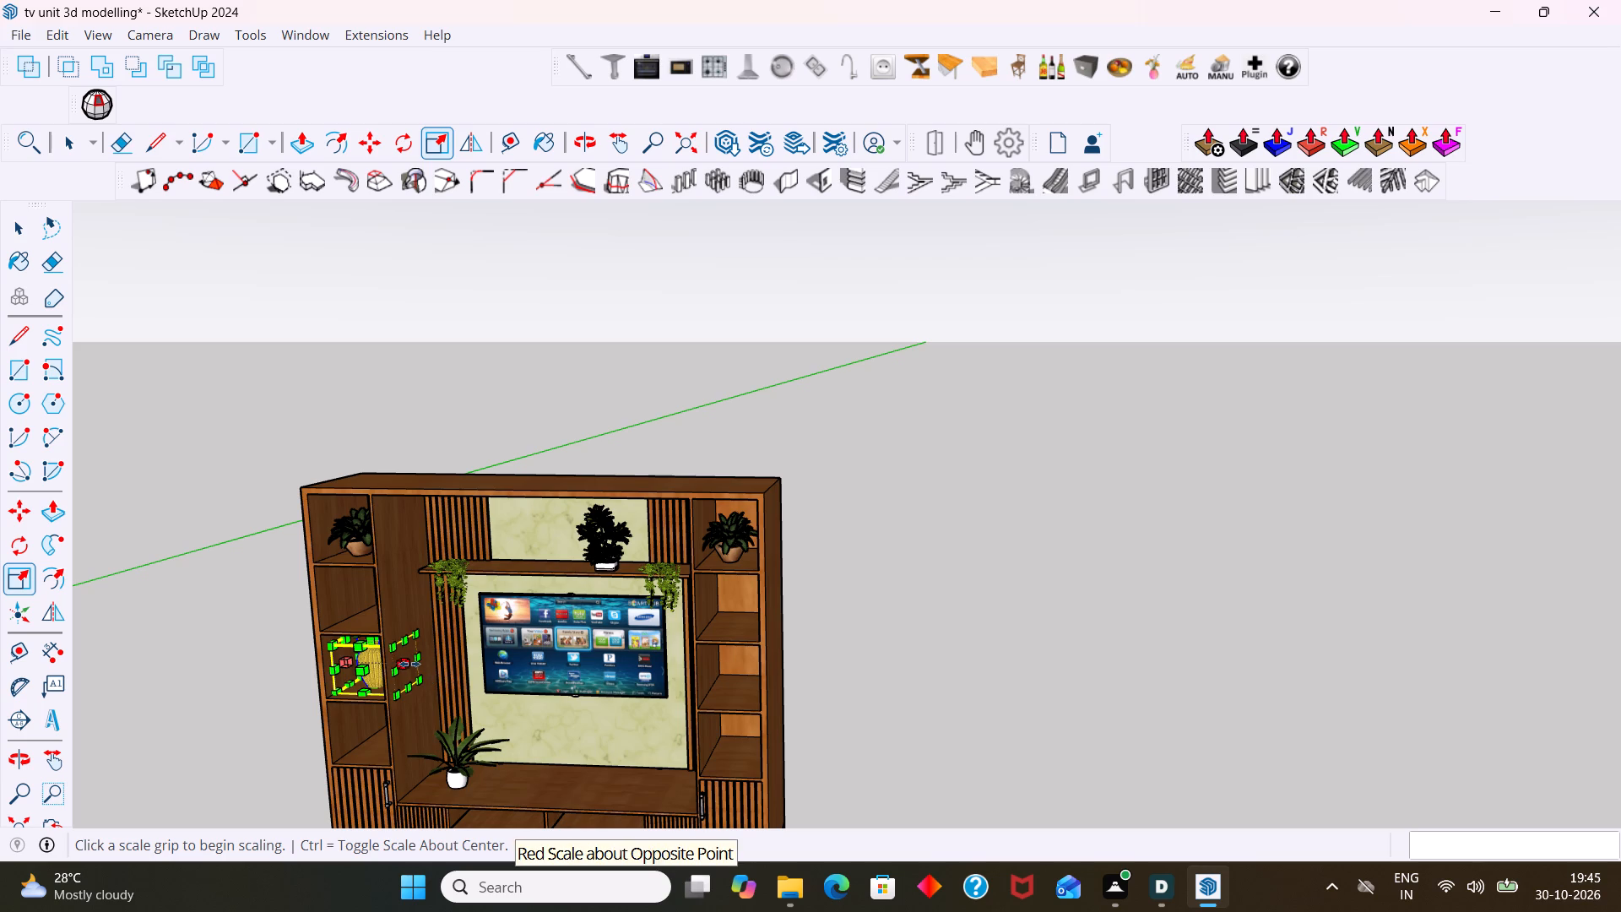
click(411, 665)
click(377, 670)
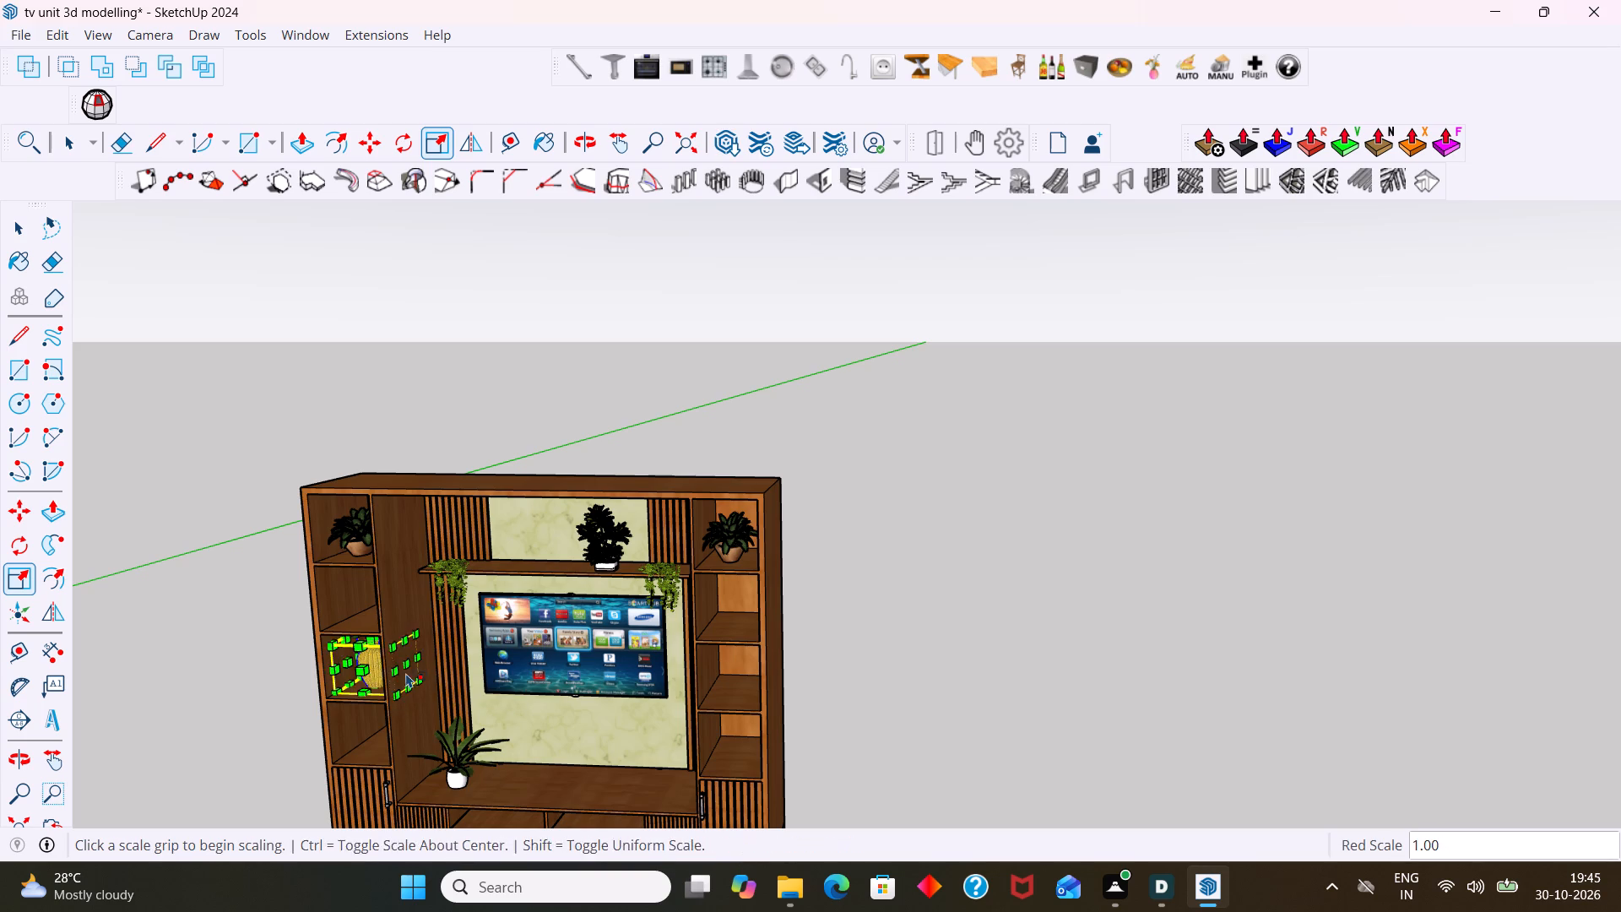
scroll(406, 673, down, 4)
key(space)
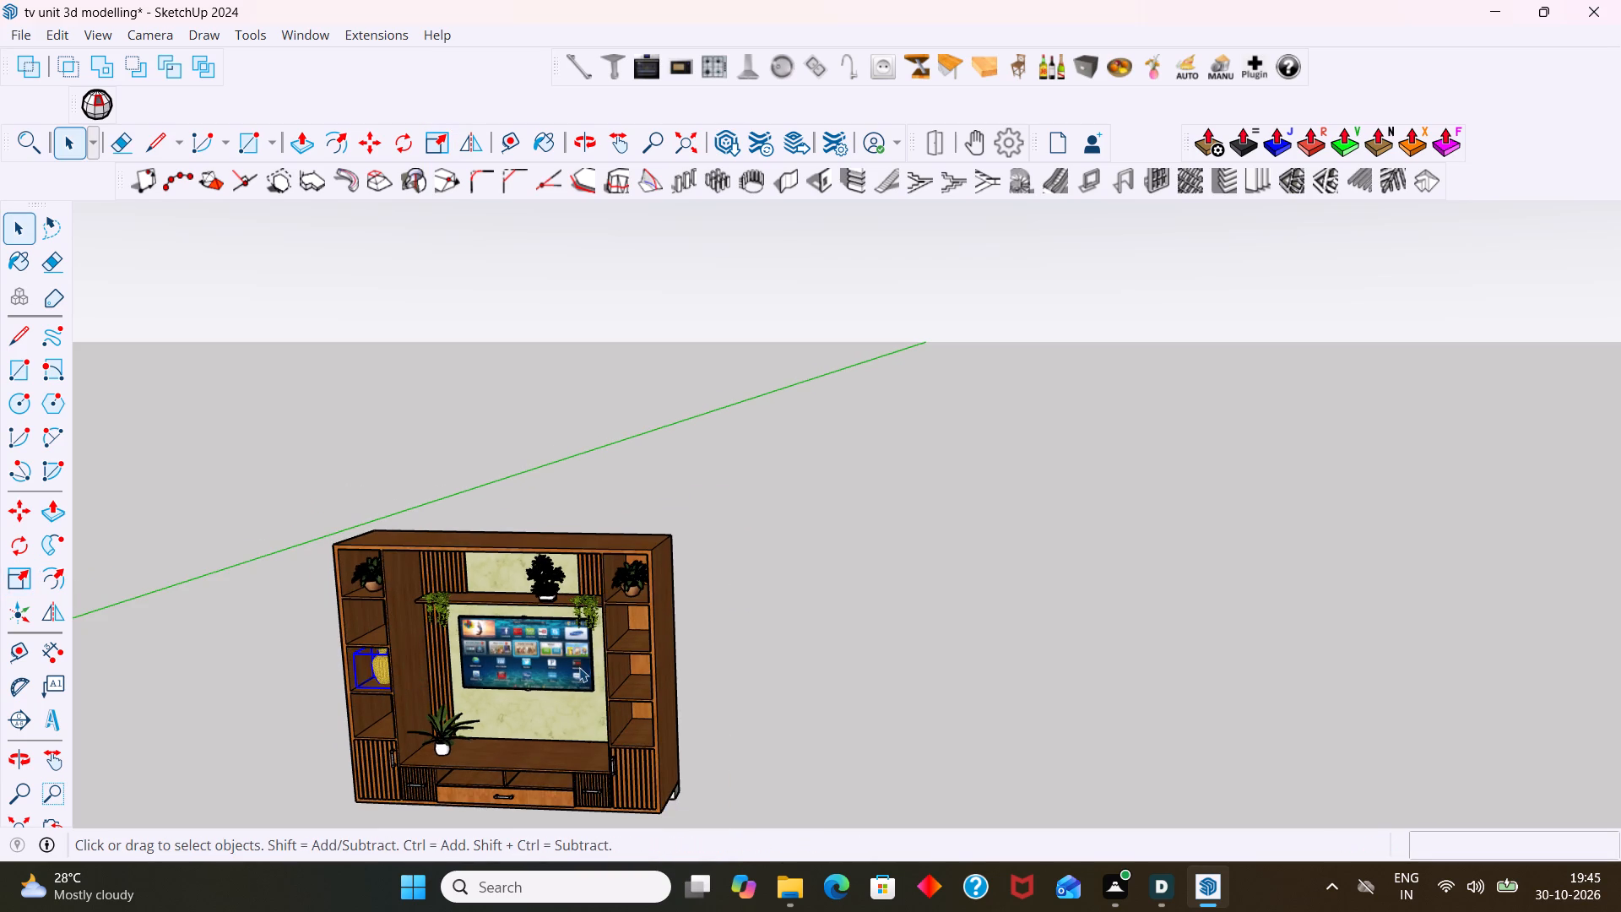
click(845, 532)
Examine how the golden pot sits in the left column's third compartment from several angles.
scroll(494, 654, down, 3)
middle_drag(425, 710, 646, 615)
scroll(373, 696, up, 2)
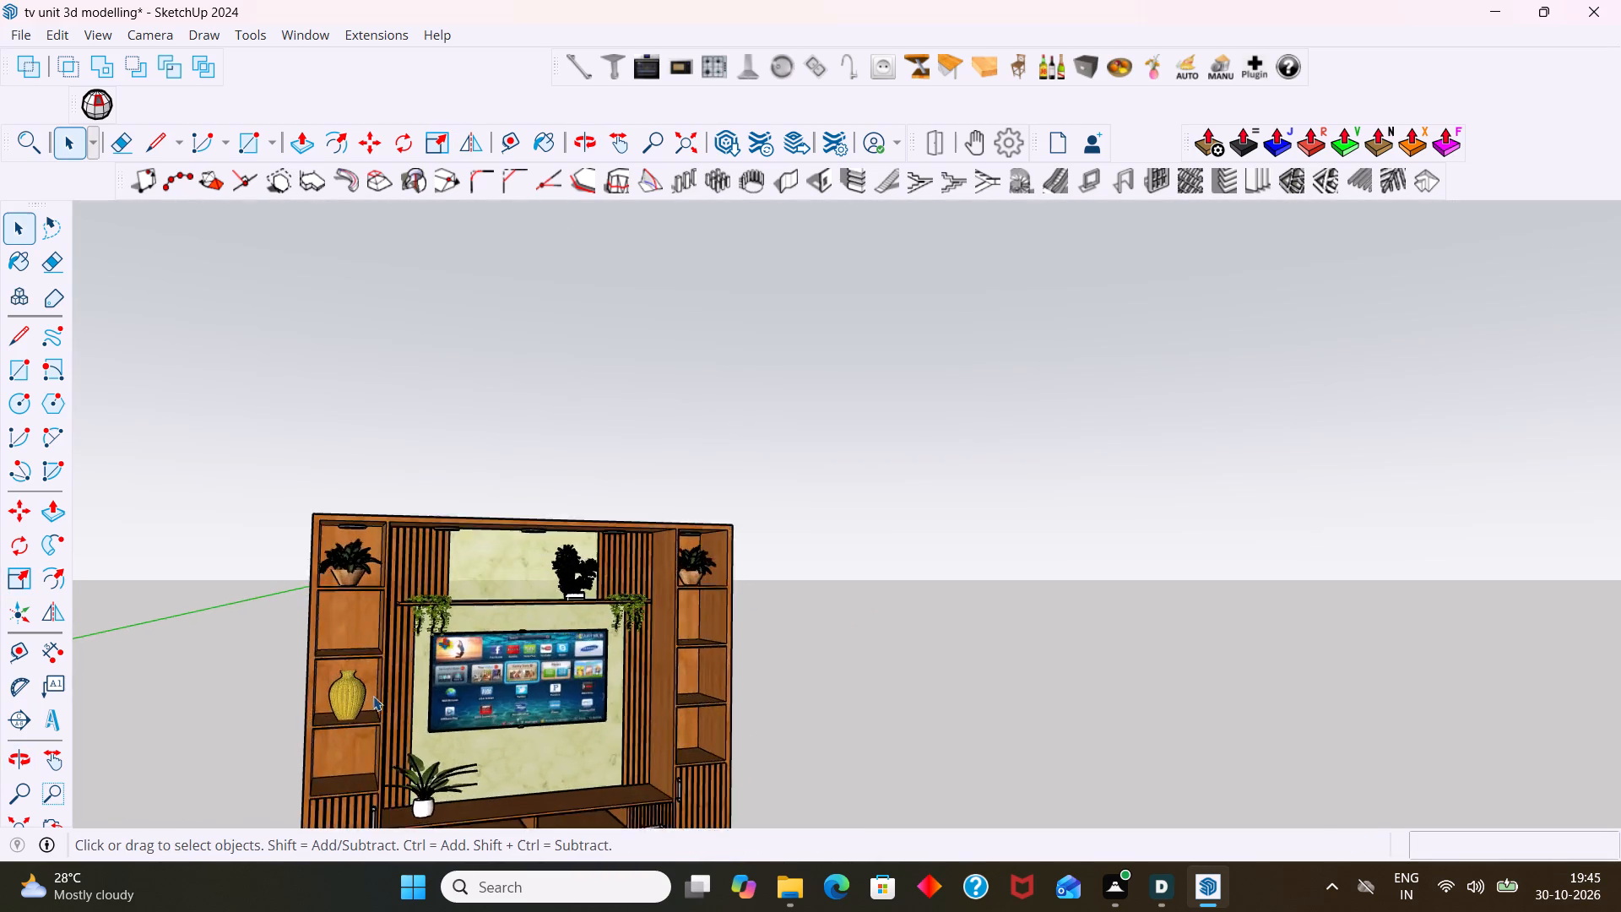
scroll(373, 696, up, 9)
middle_drag(338, 724, 350, 741)
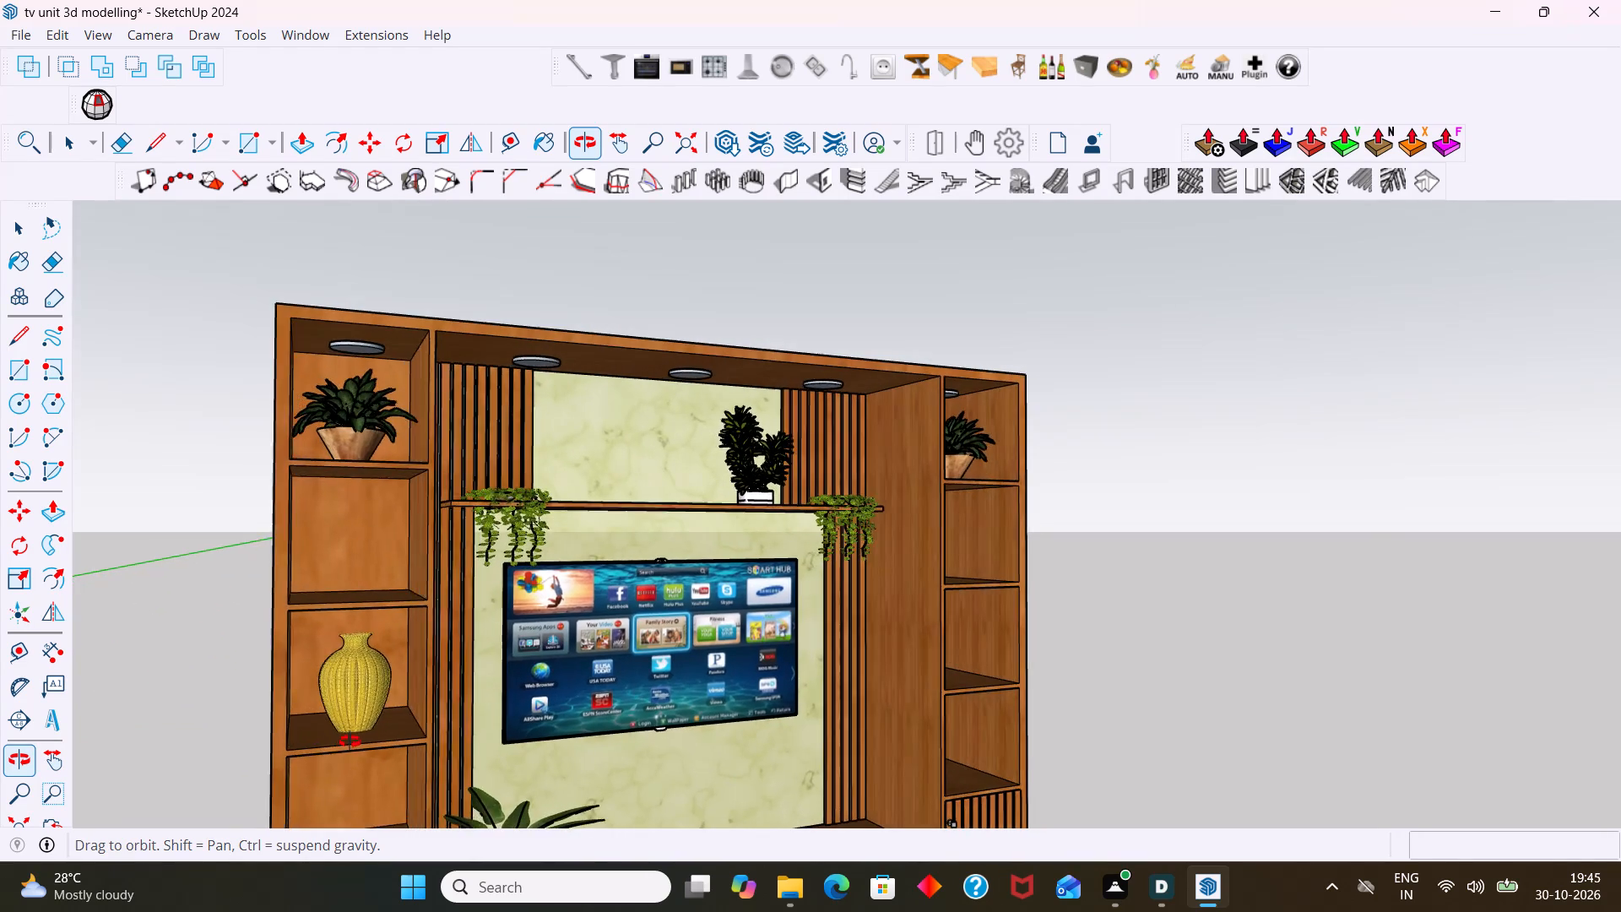
middle_drag(350, 741, 383, 741)
shift+middle_drag(392, 737, 377, 654)
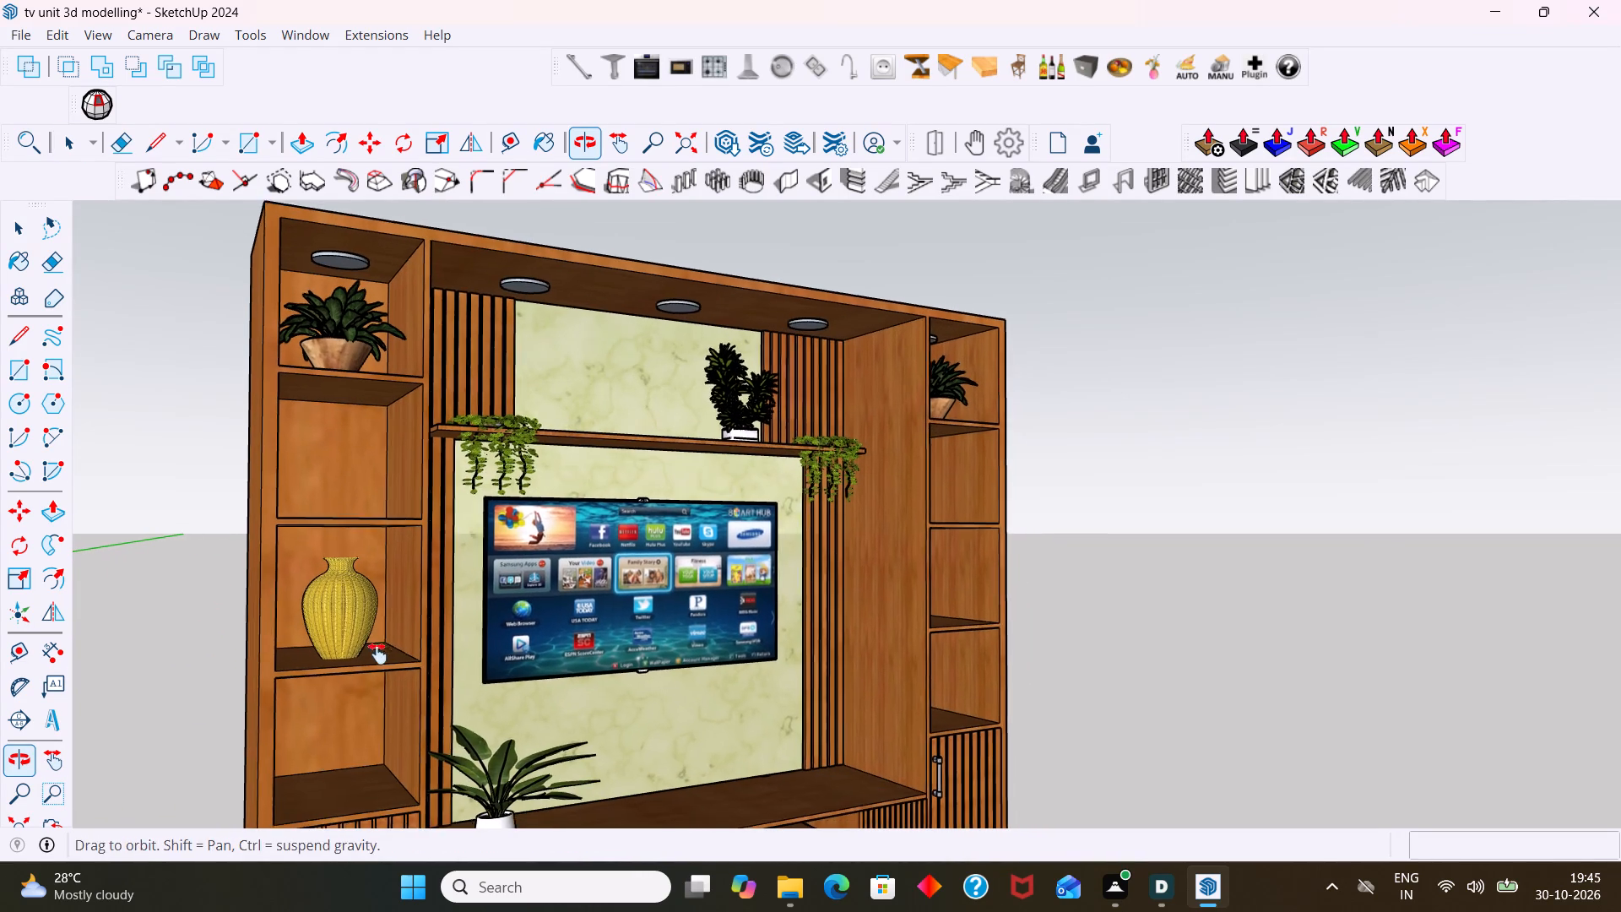
shift+middle_drag(377, 654, 376, 654)
scroll(266, 315, down, 5)
middle_drag(369, 603, 247, 733)
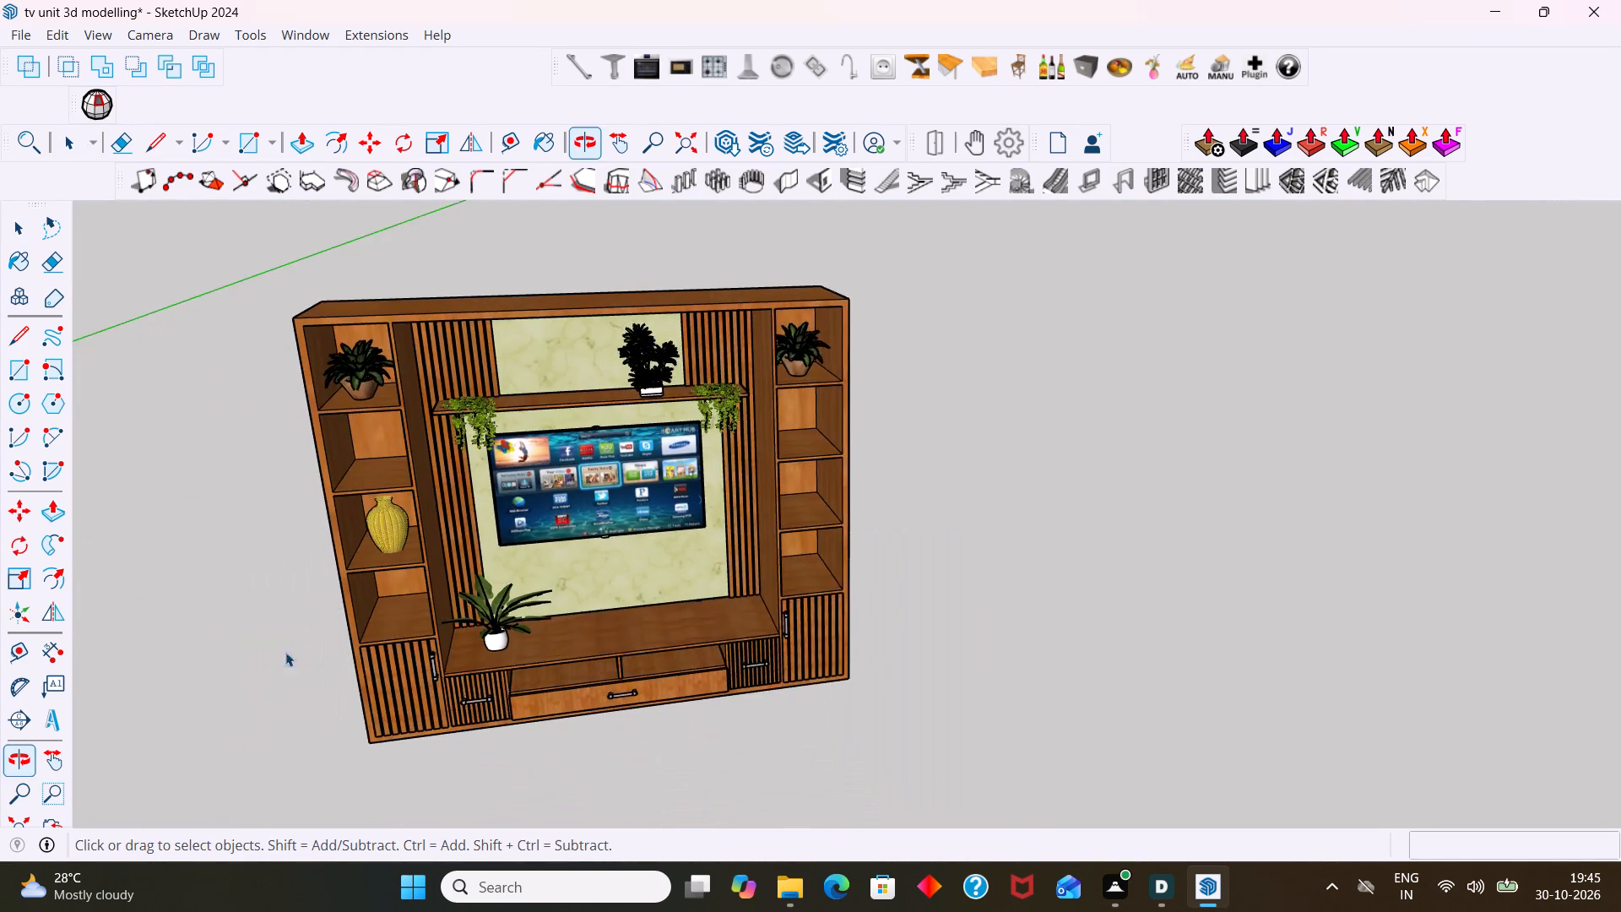
Copy the golden pot about 2155 mm across into the right column's third compartment.
scroll(333, 591, up, 6)
click(418, 510)
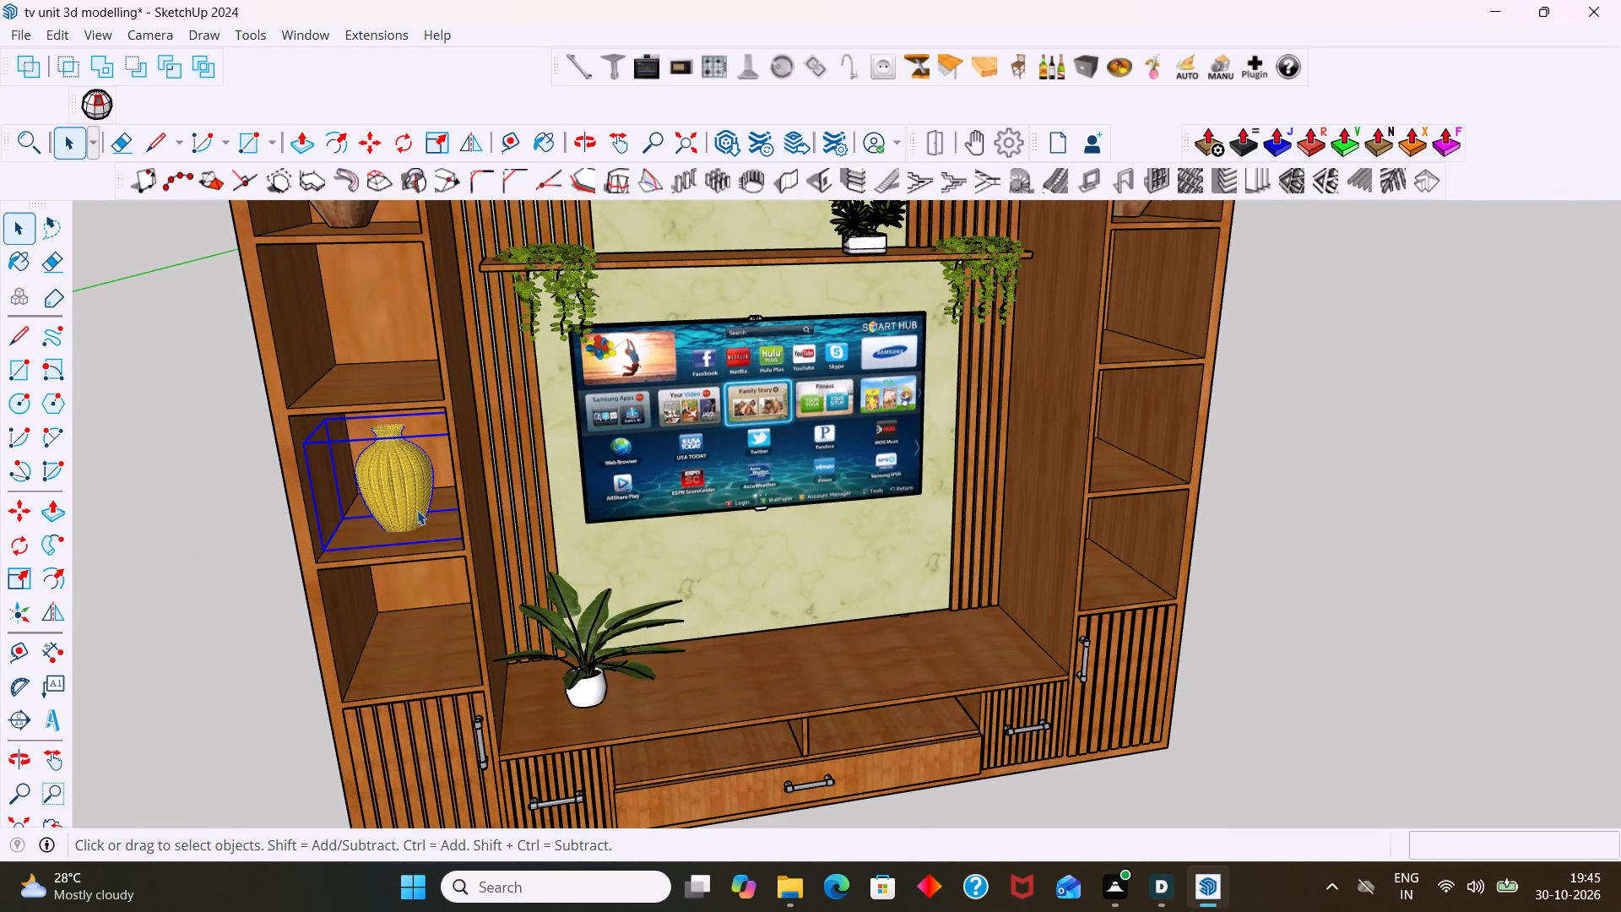
key(m)
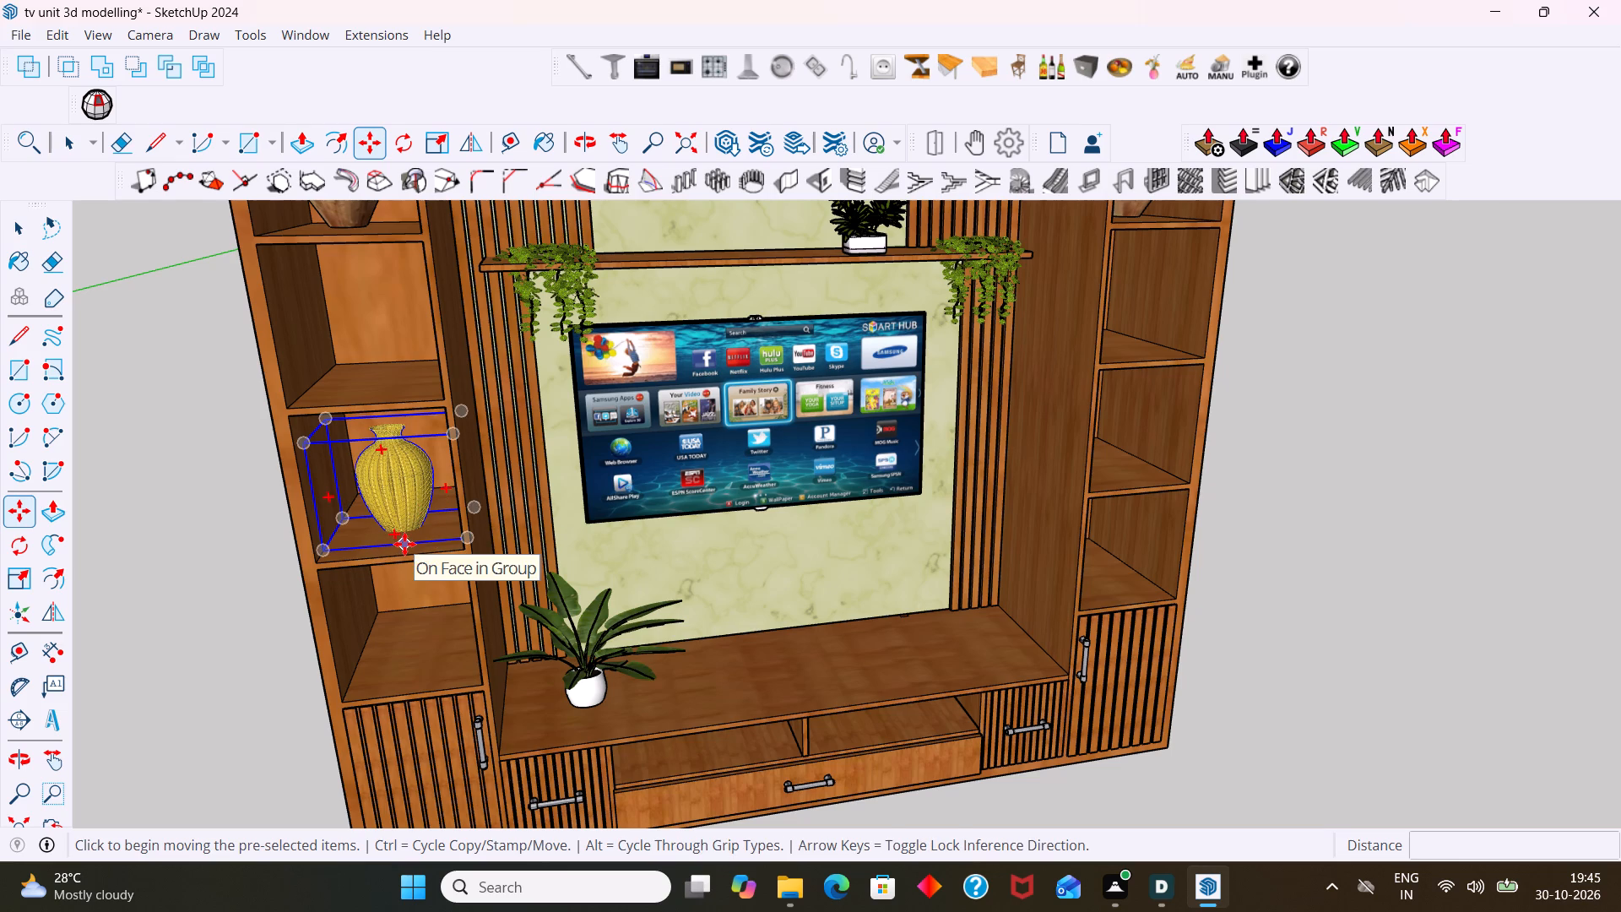
click(405, 544)
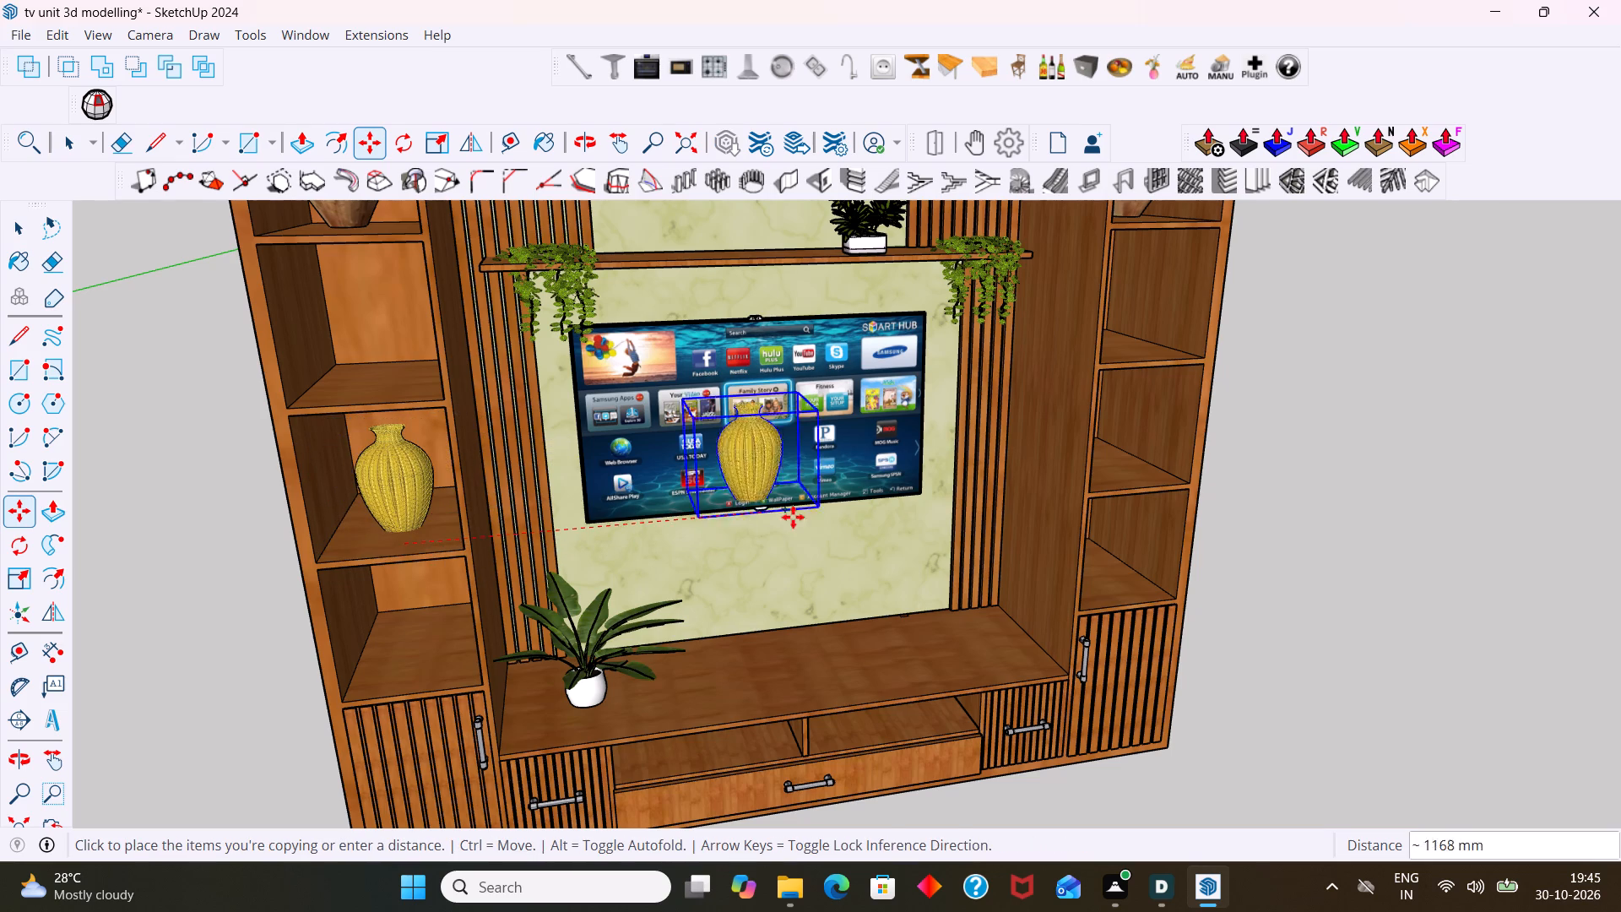
click(1138, 487)
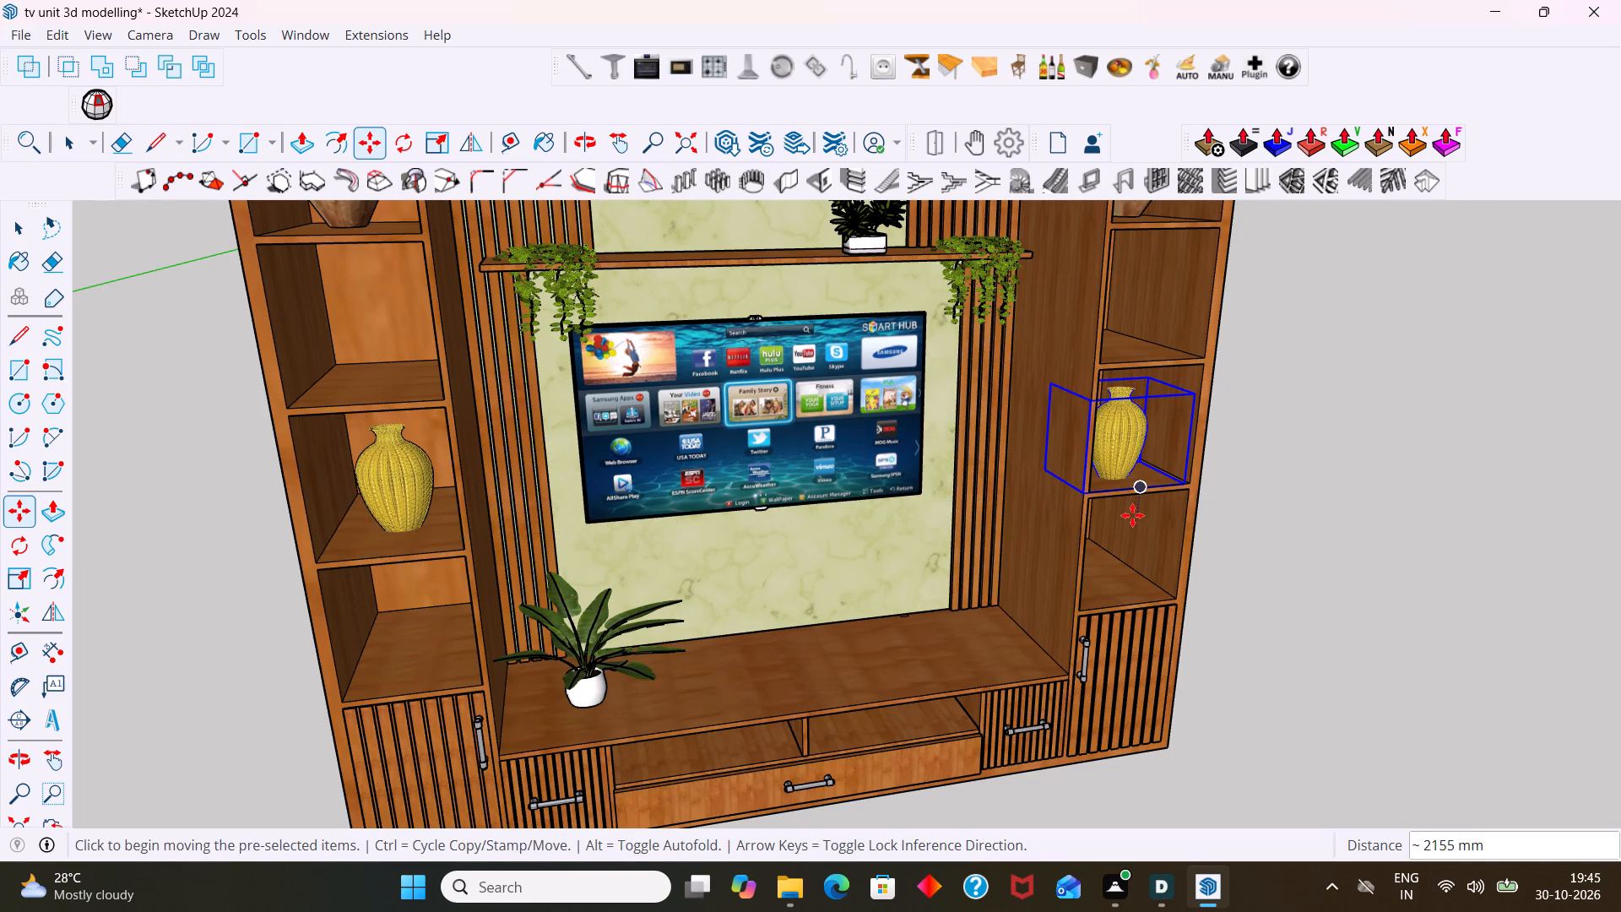
key(space)
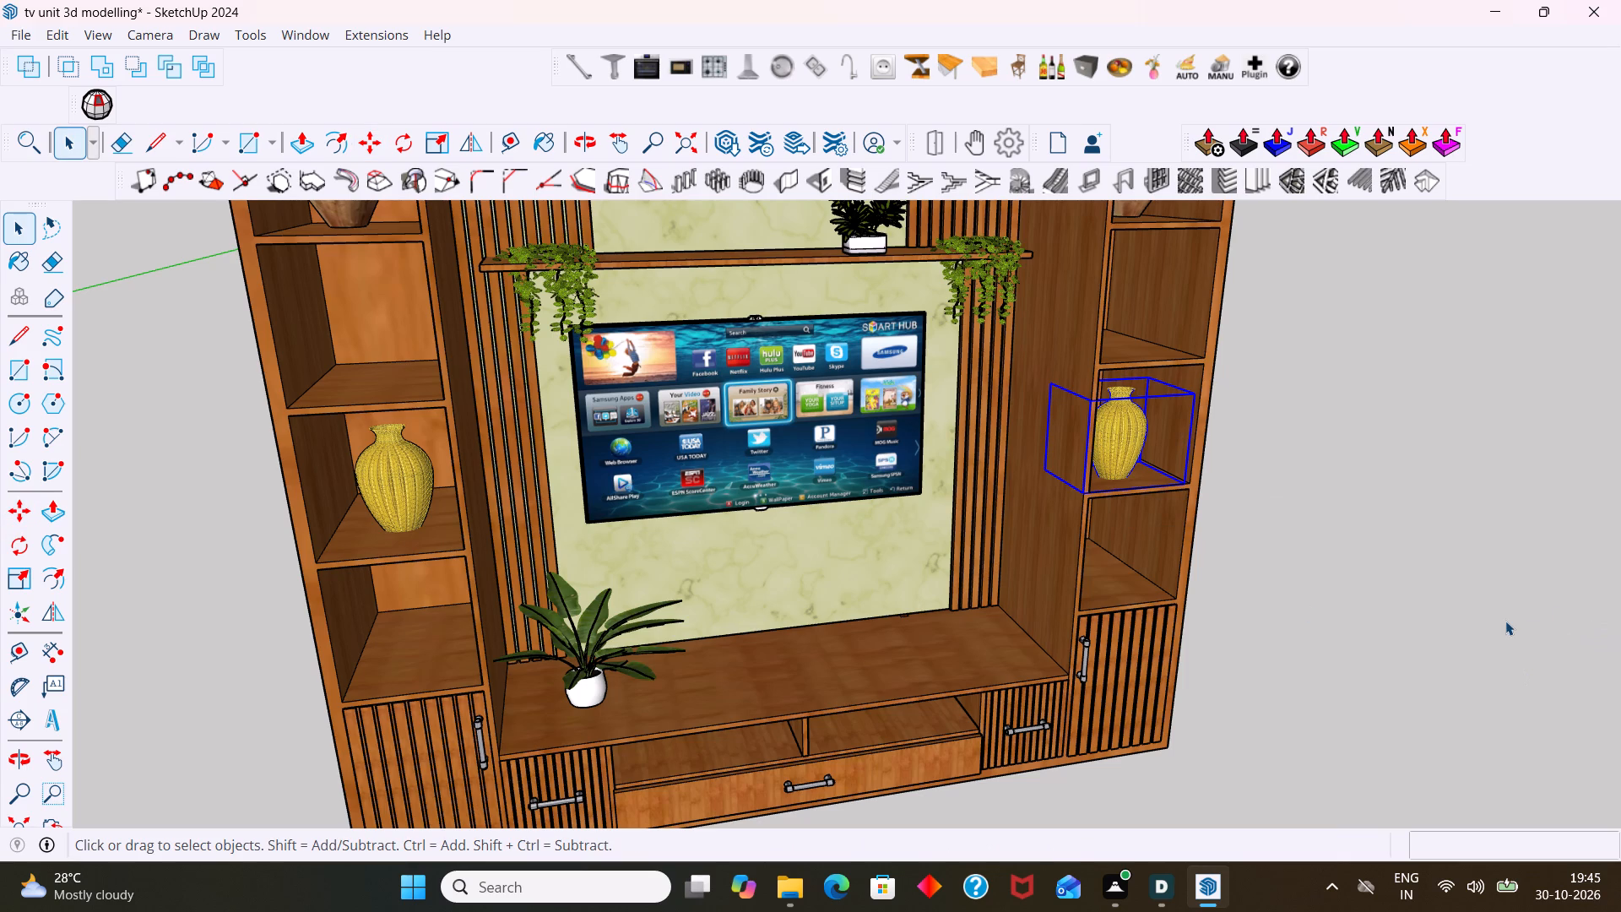
click(1504, 621)
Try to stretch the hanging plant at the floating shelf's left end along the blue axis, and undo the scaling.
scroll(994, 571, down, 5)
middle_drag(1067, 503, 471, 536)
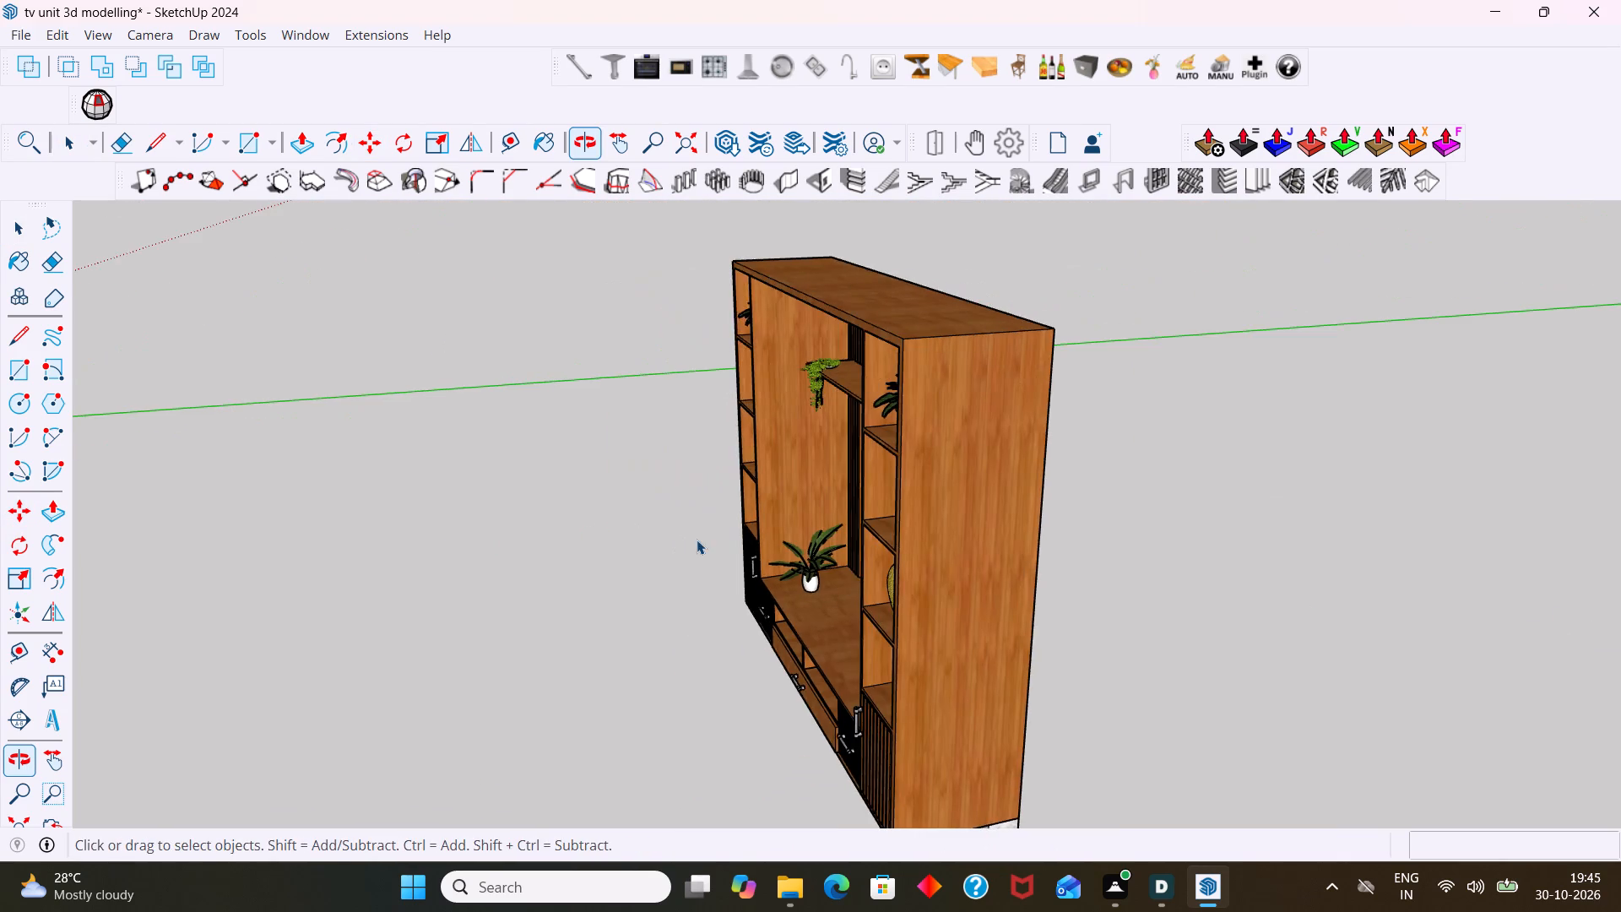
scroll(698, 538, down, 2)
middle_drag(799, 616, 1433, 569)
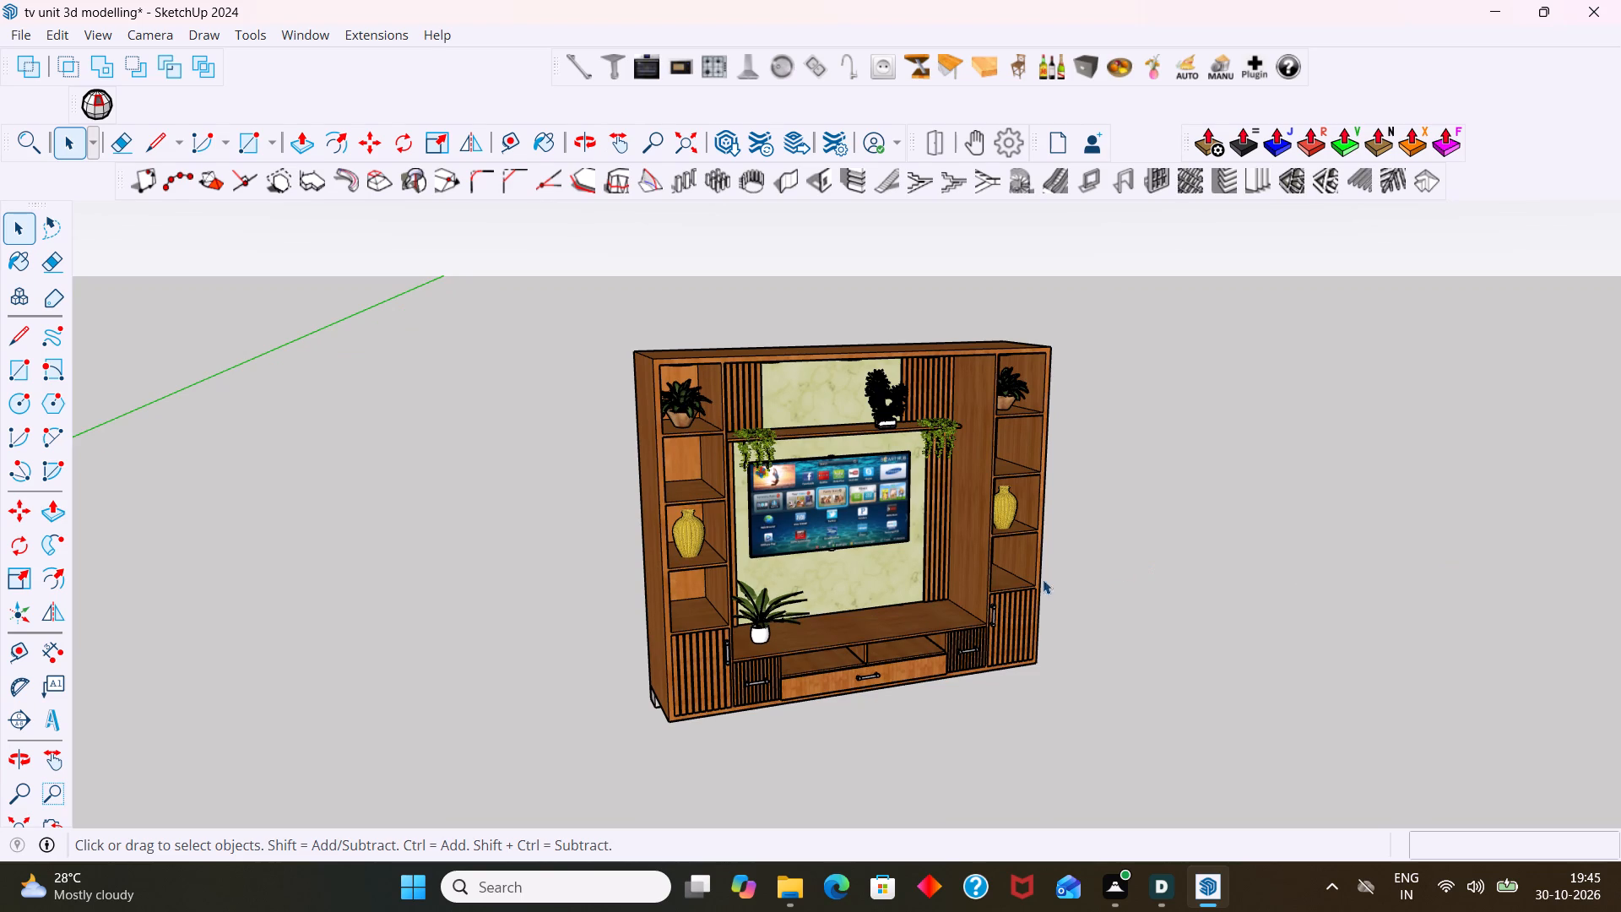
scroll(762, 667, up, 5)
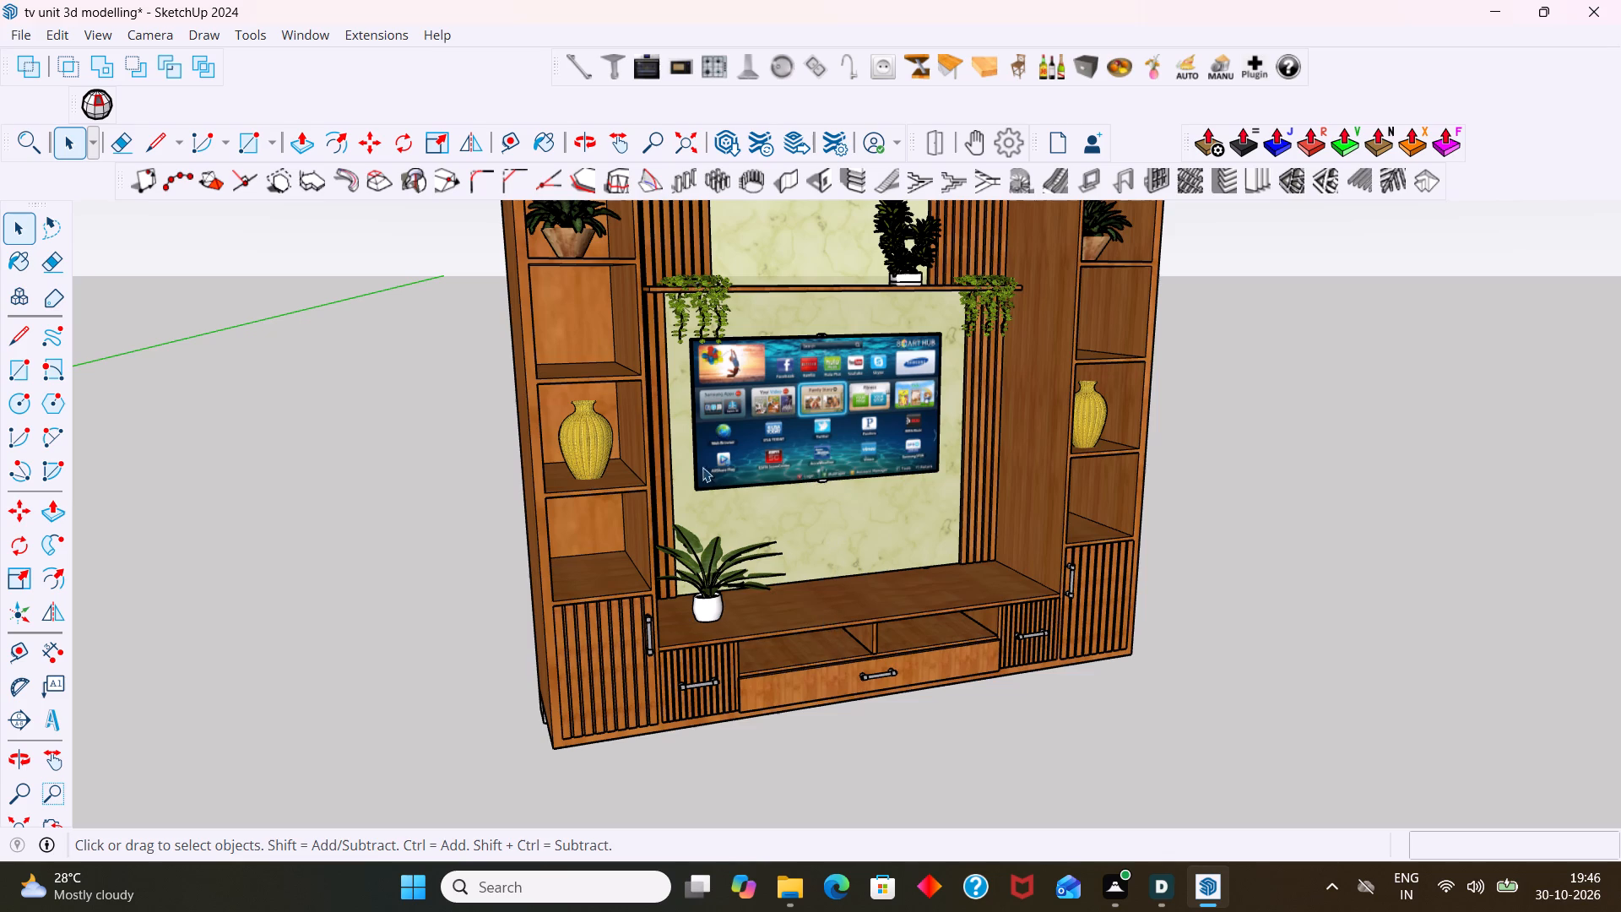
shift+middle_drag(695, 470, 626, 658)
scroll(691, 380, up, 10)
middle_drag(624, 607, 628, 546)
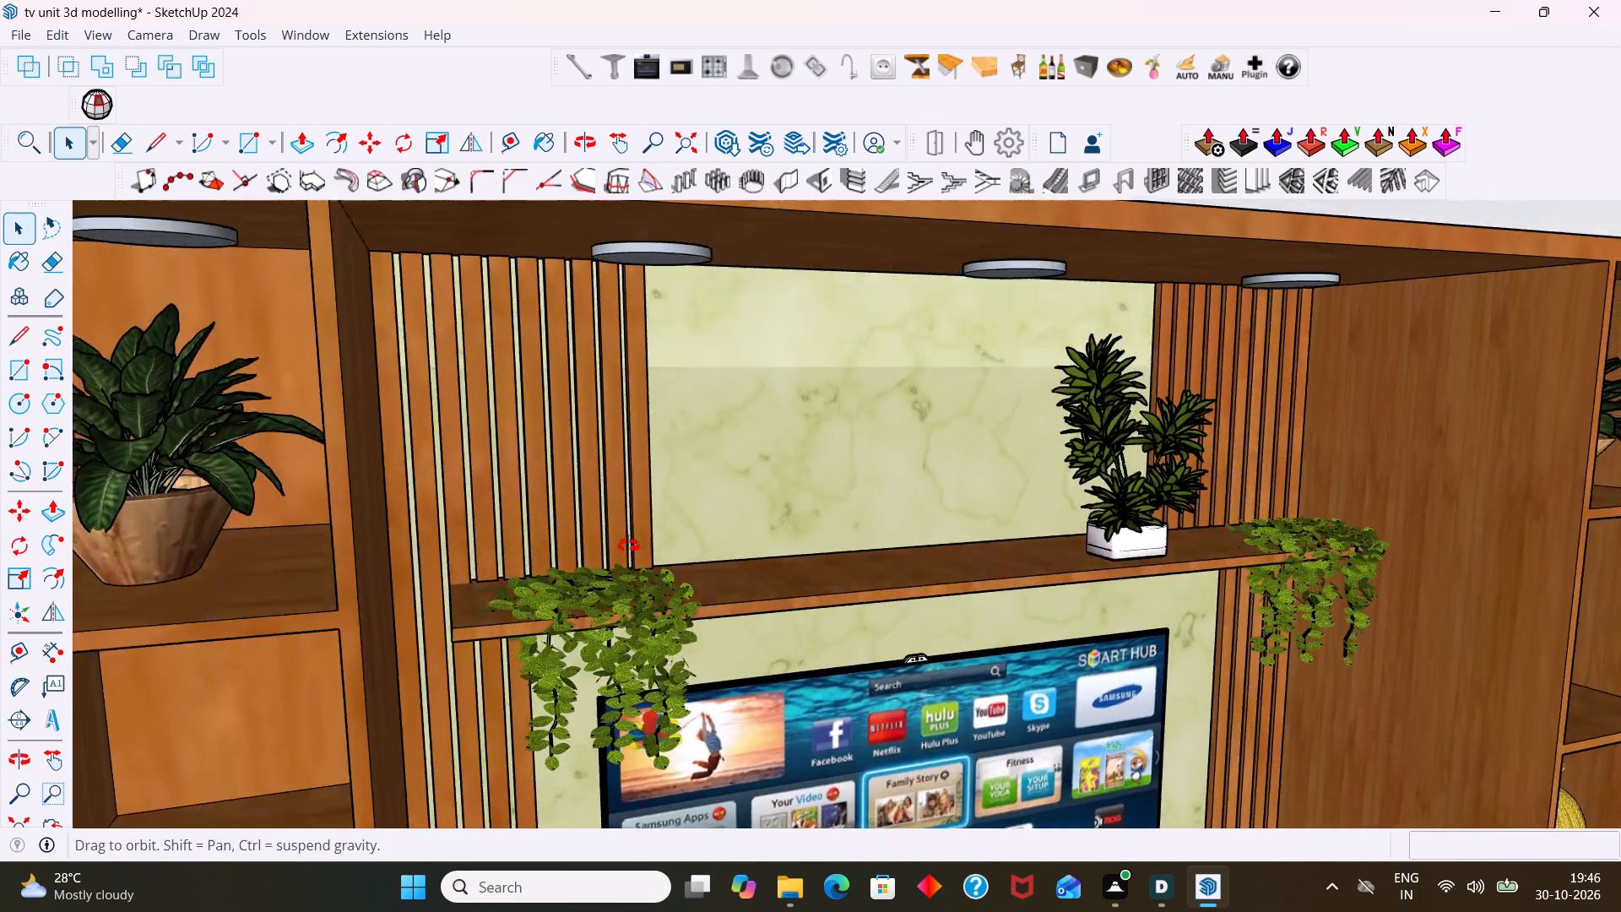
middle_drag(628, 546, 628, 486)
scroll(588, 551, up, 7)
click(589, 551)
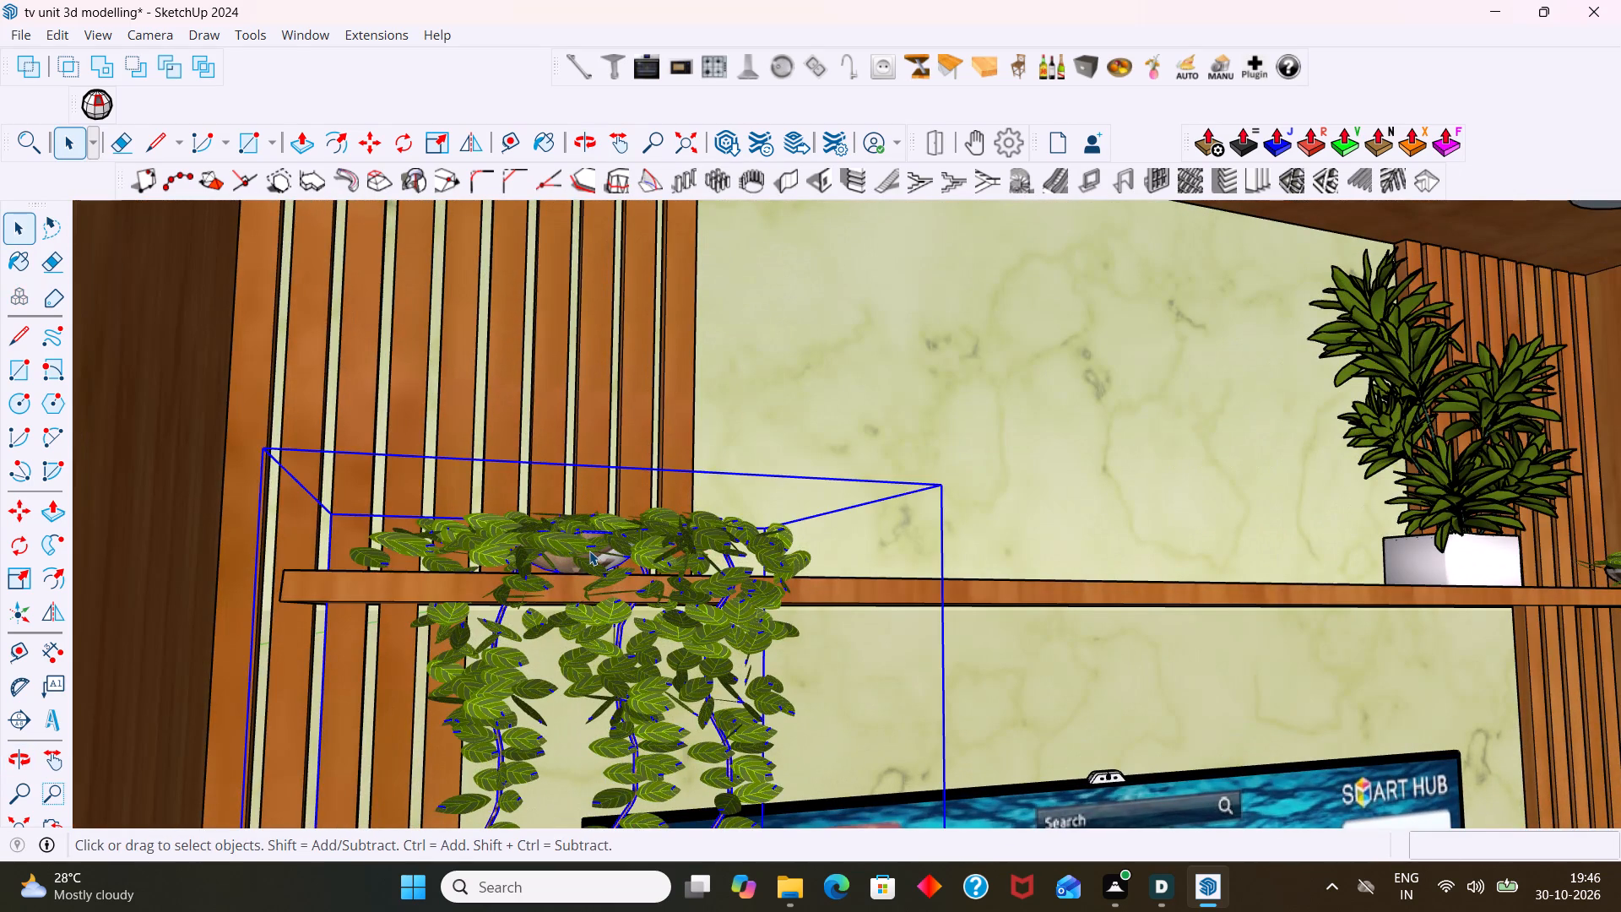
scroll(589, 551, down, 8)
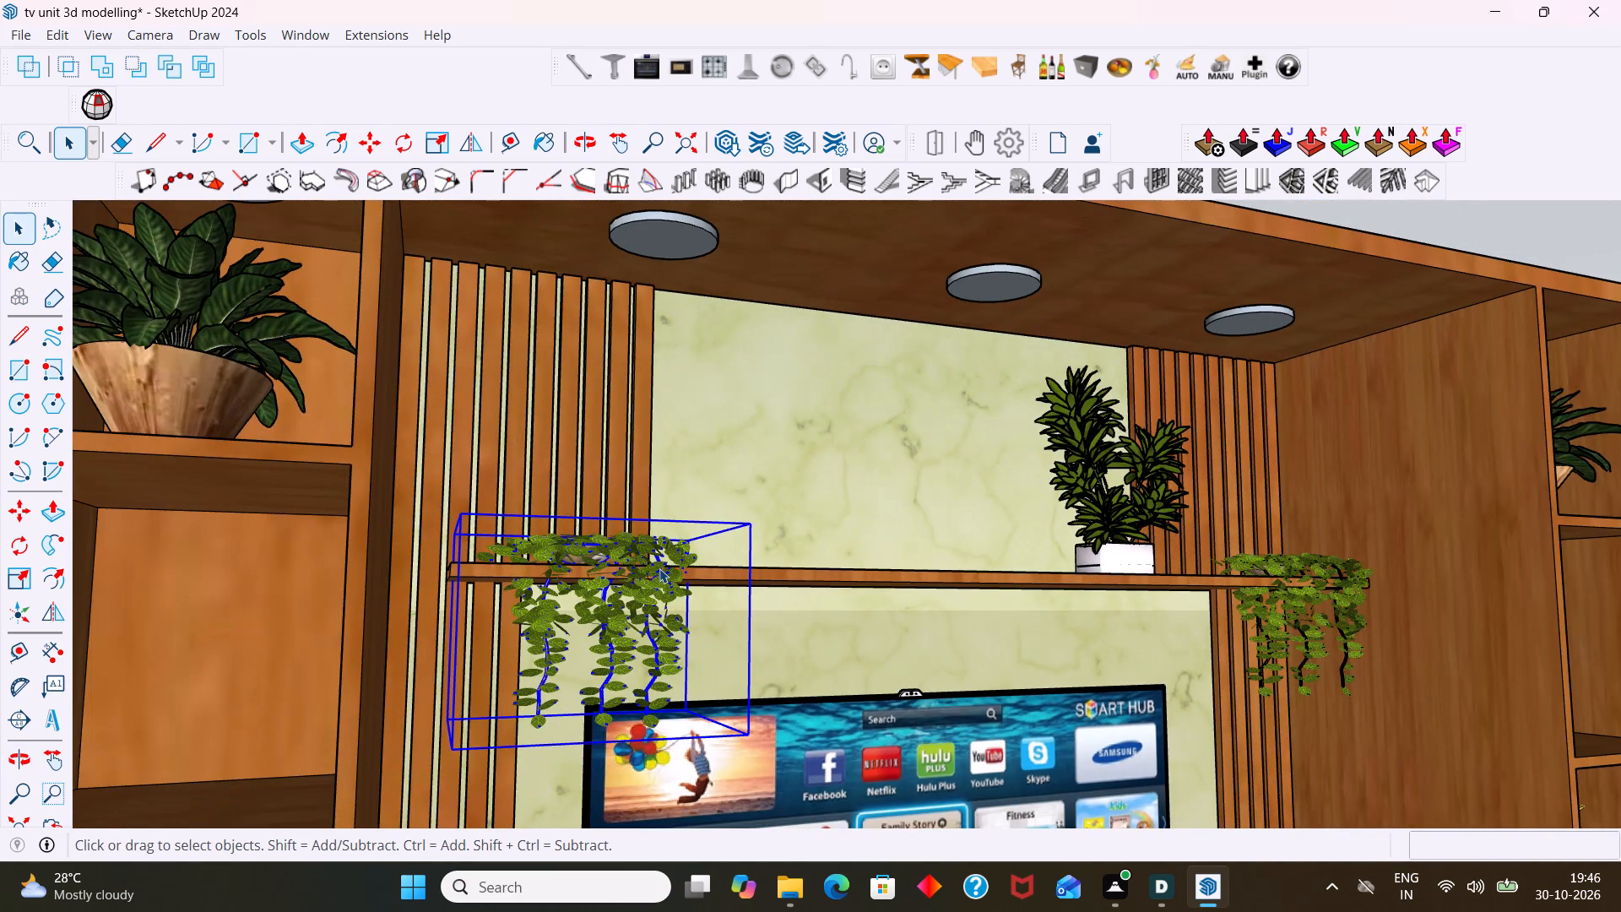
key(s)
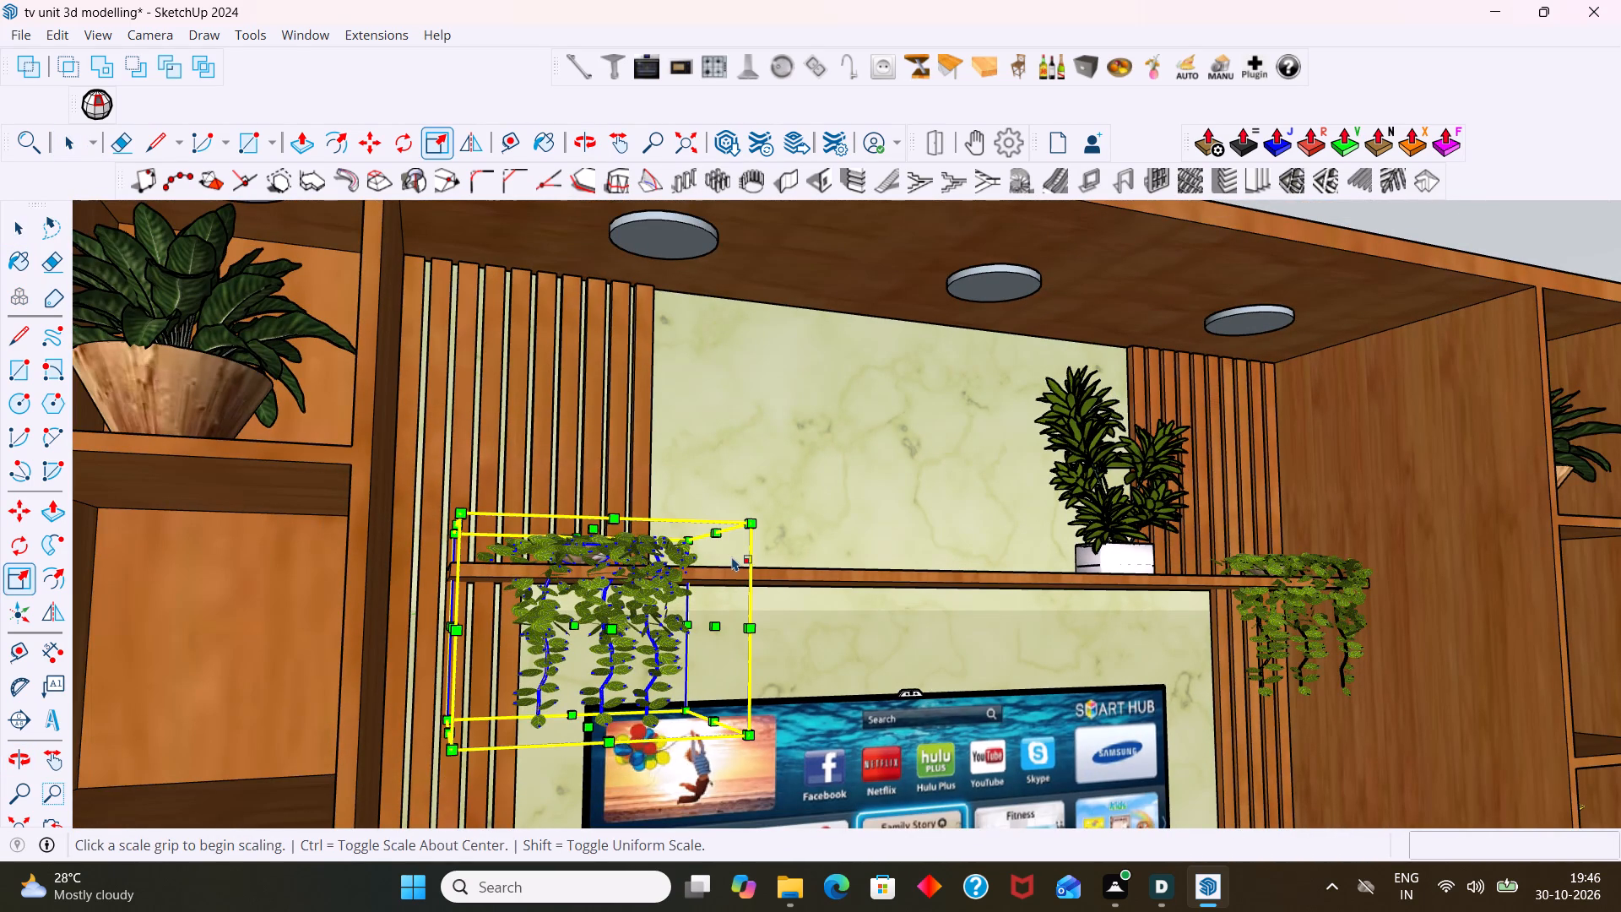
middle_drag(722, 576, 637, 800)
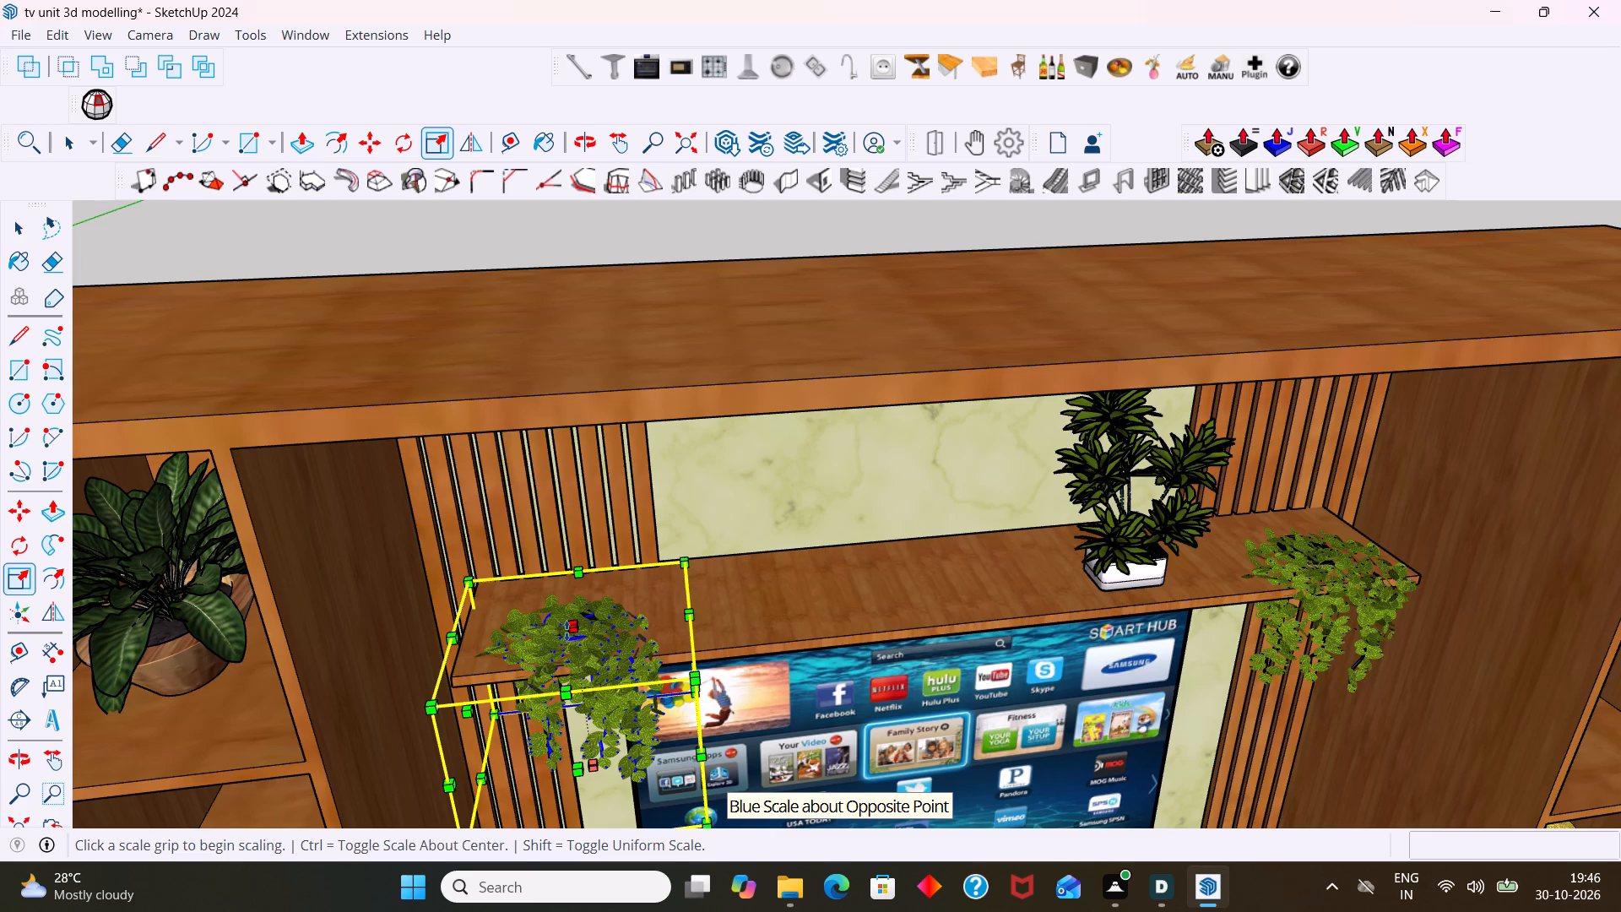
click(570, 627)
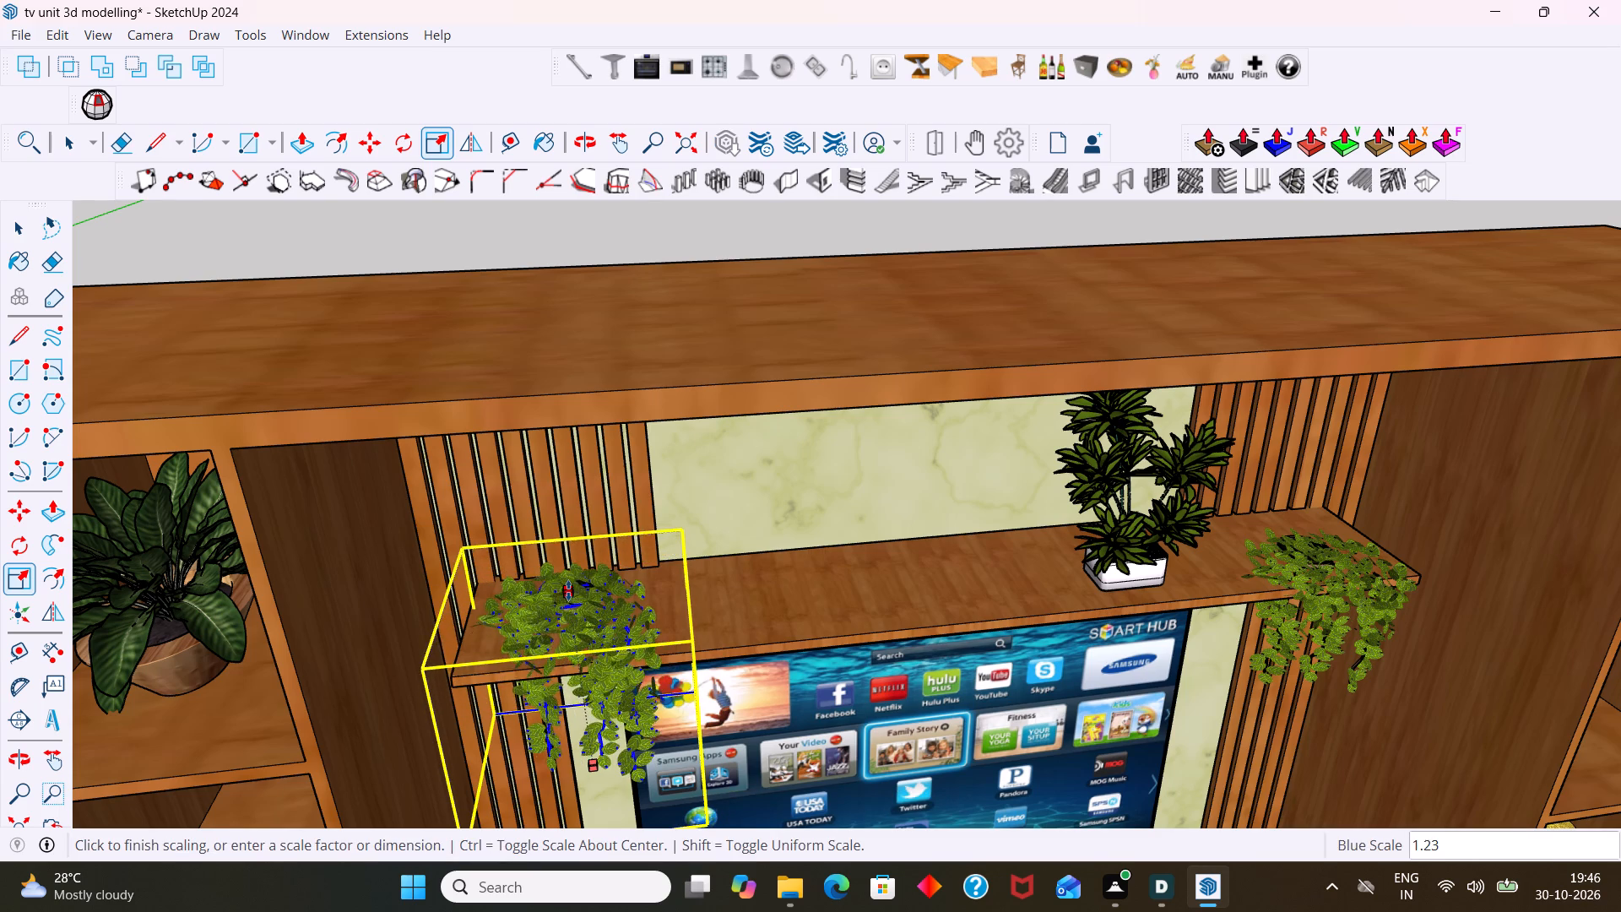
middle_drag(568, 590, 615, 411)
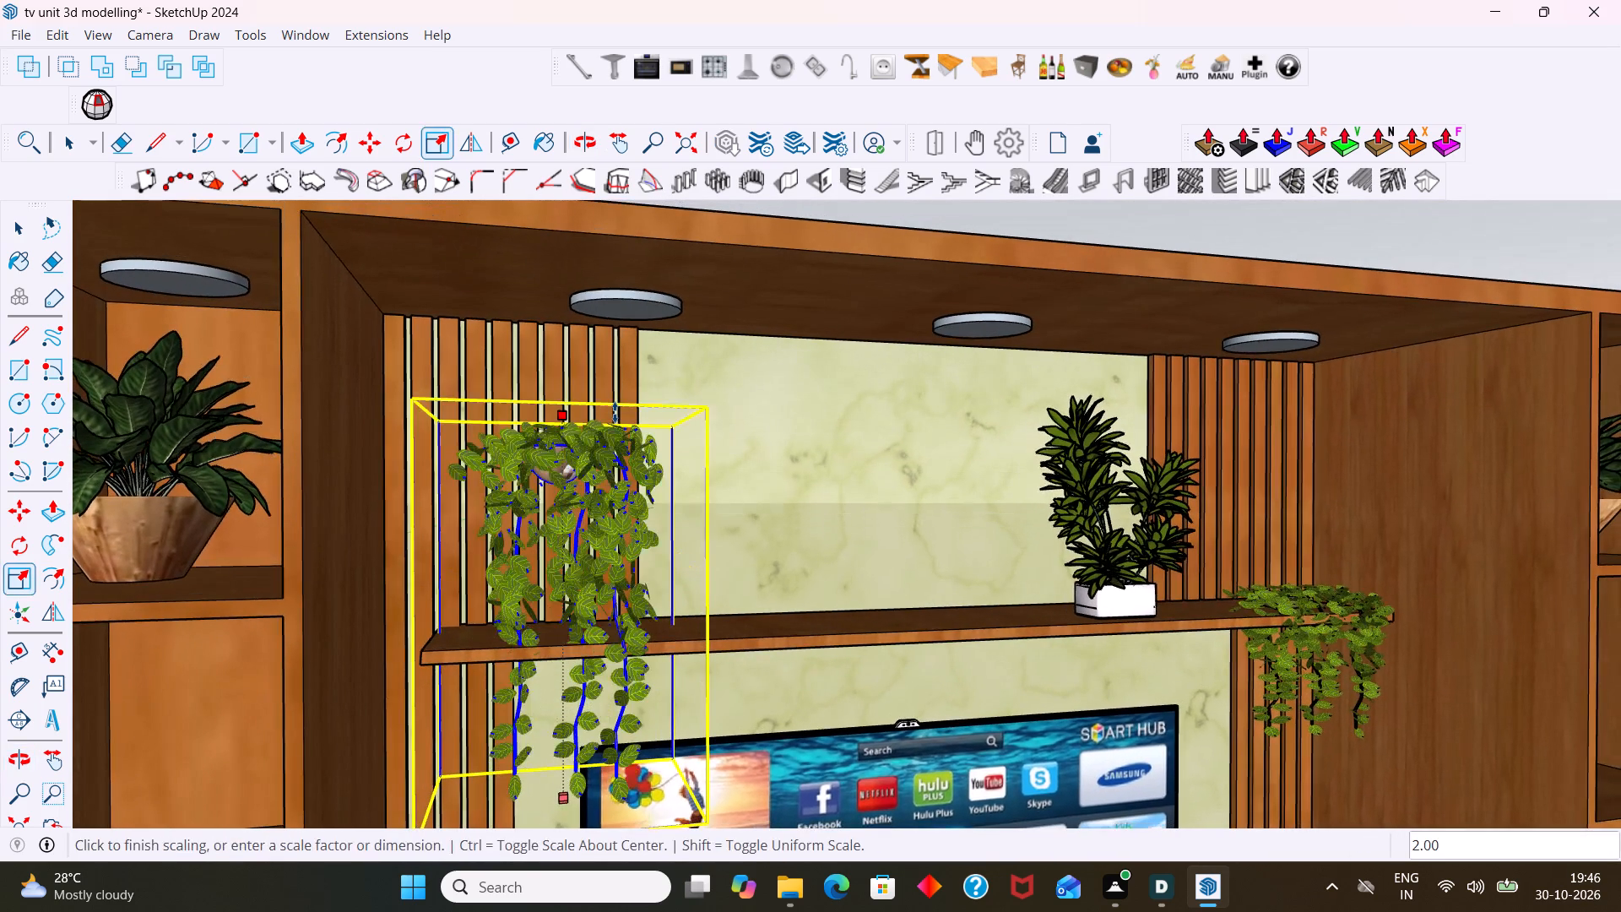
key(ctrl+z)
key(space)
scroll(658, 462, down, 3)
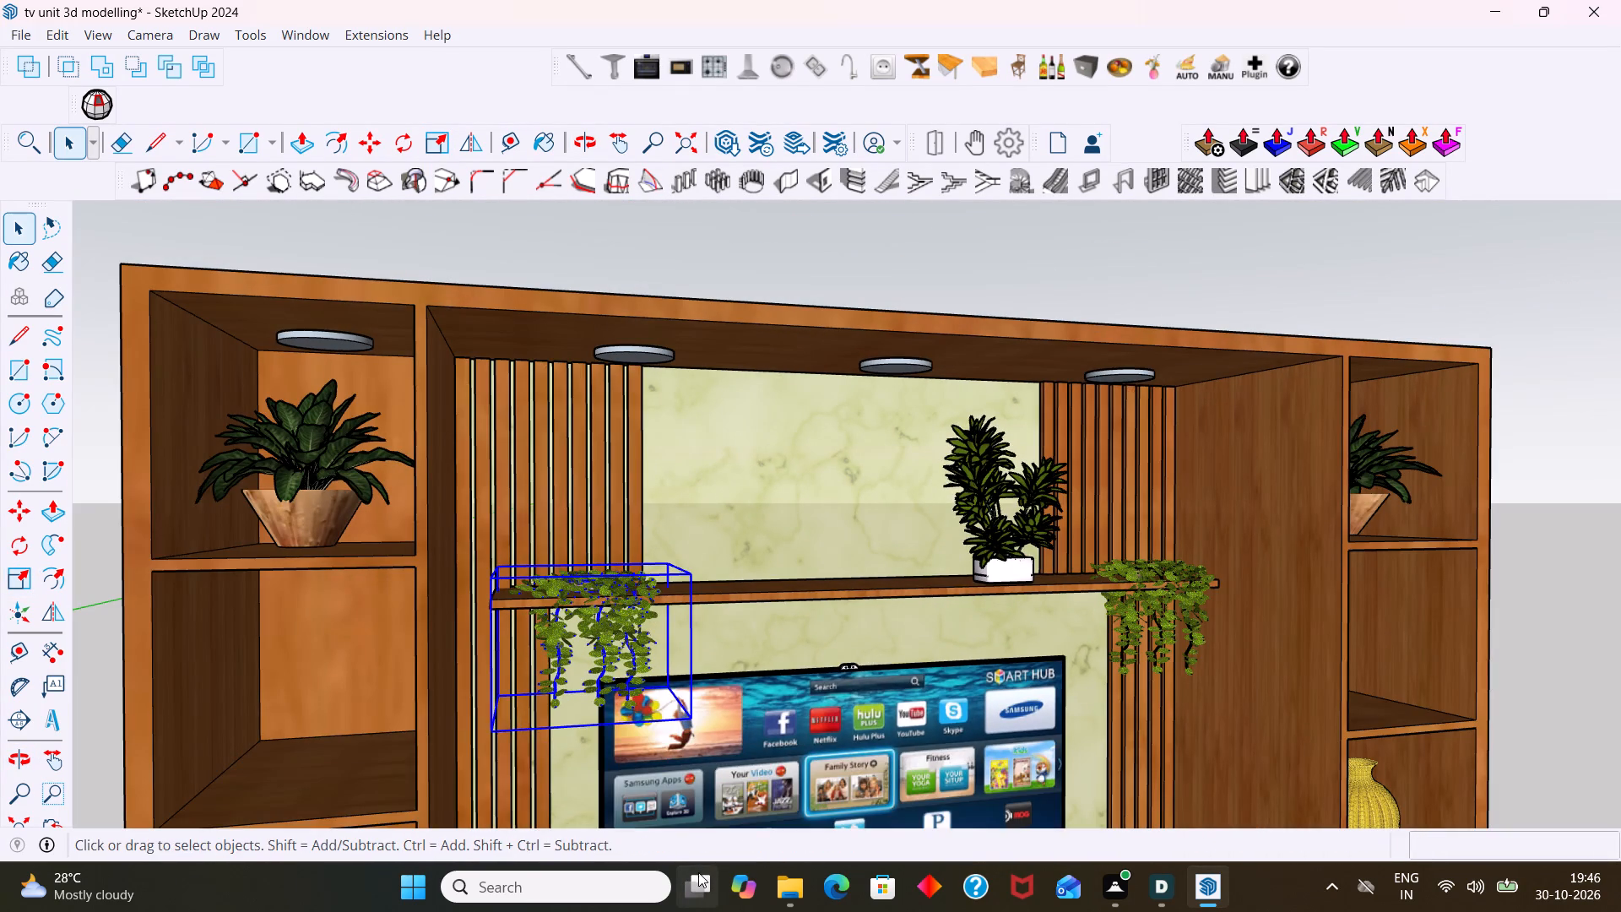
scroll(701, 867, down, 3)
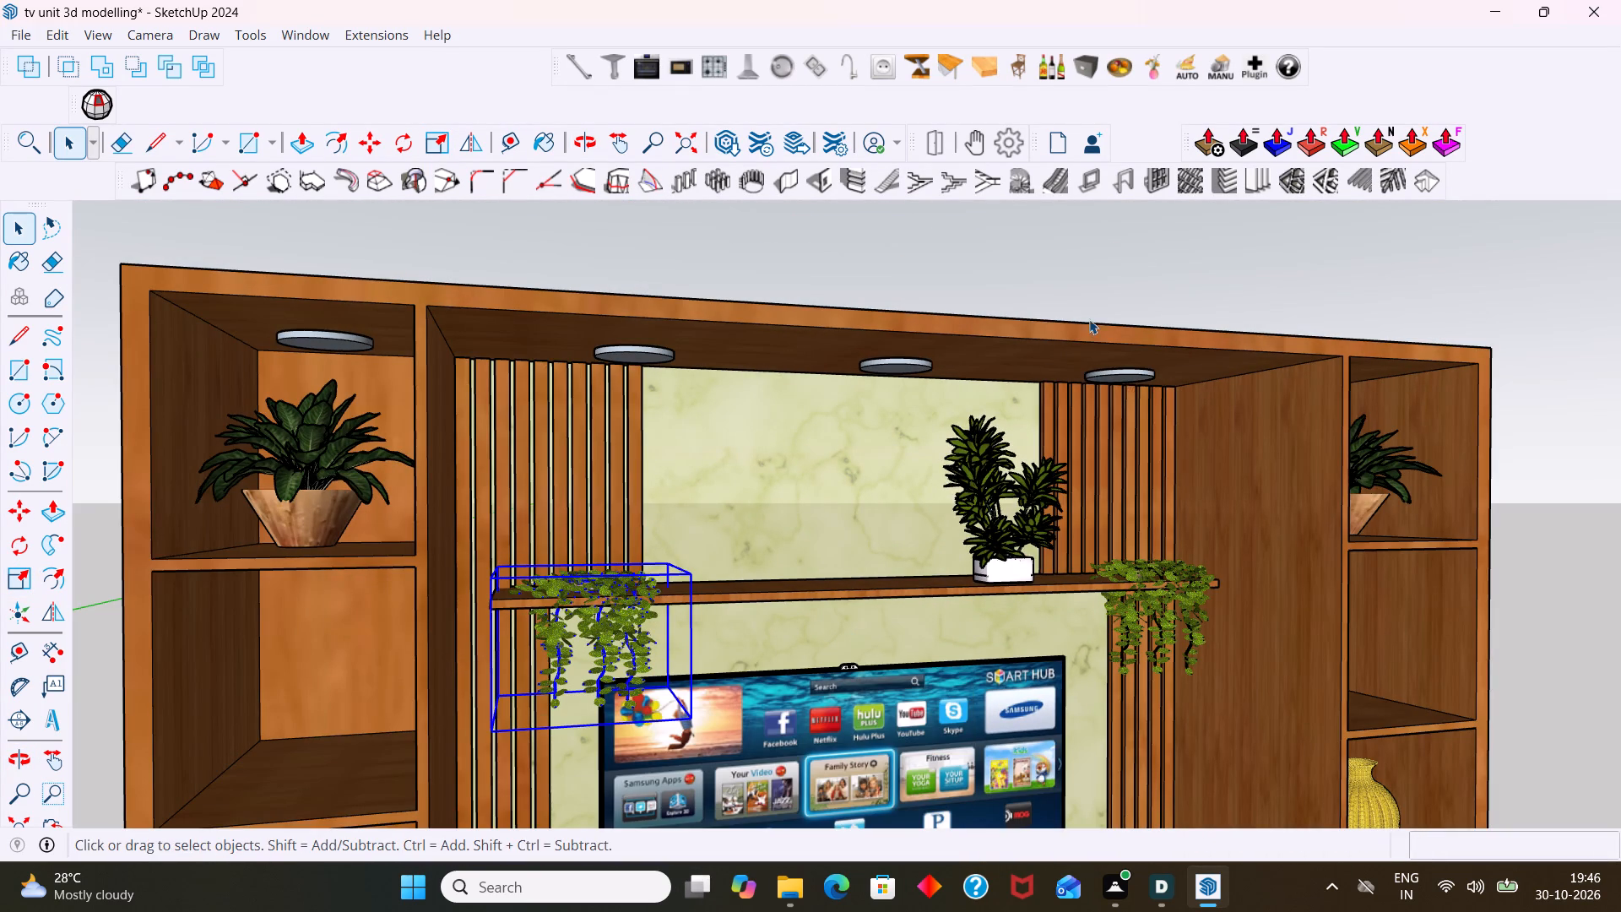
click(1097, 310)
Examine the whole decorated TV unit from the front and slightly above.
scroll(1073, 381, down, 8)
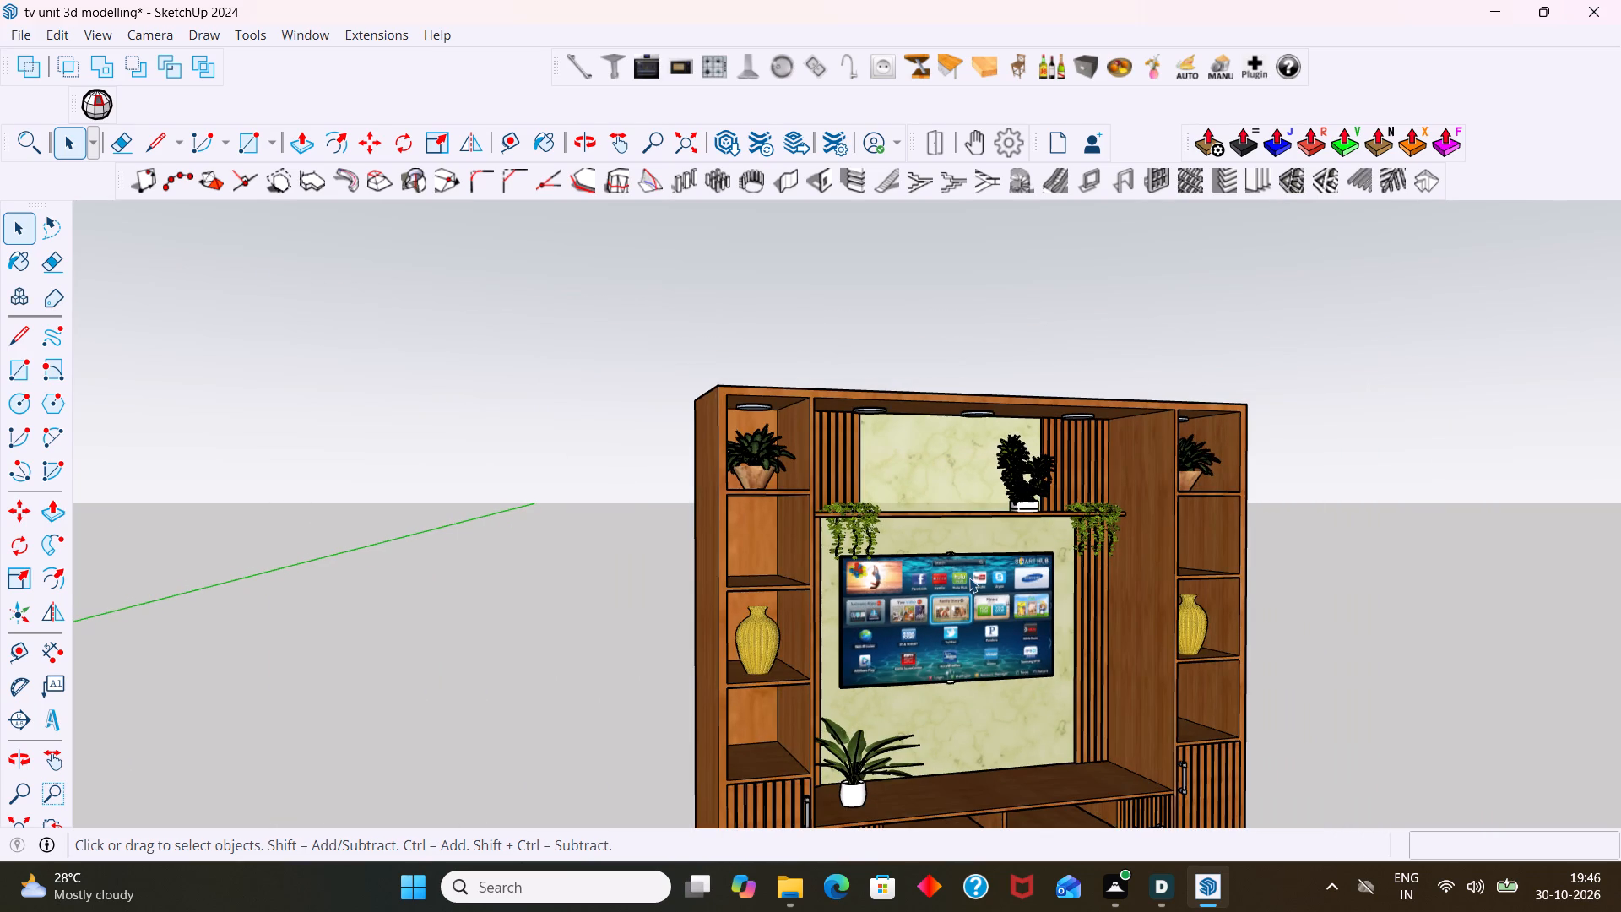
scroll(1011, 694, down, 4)
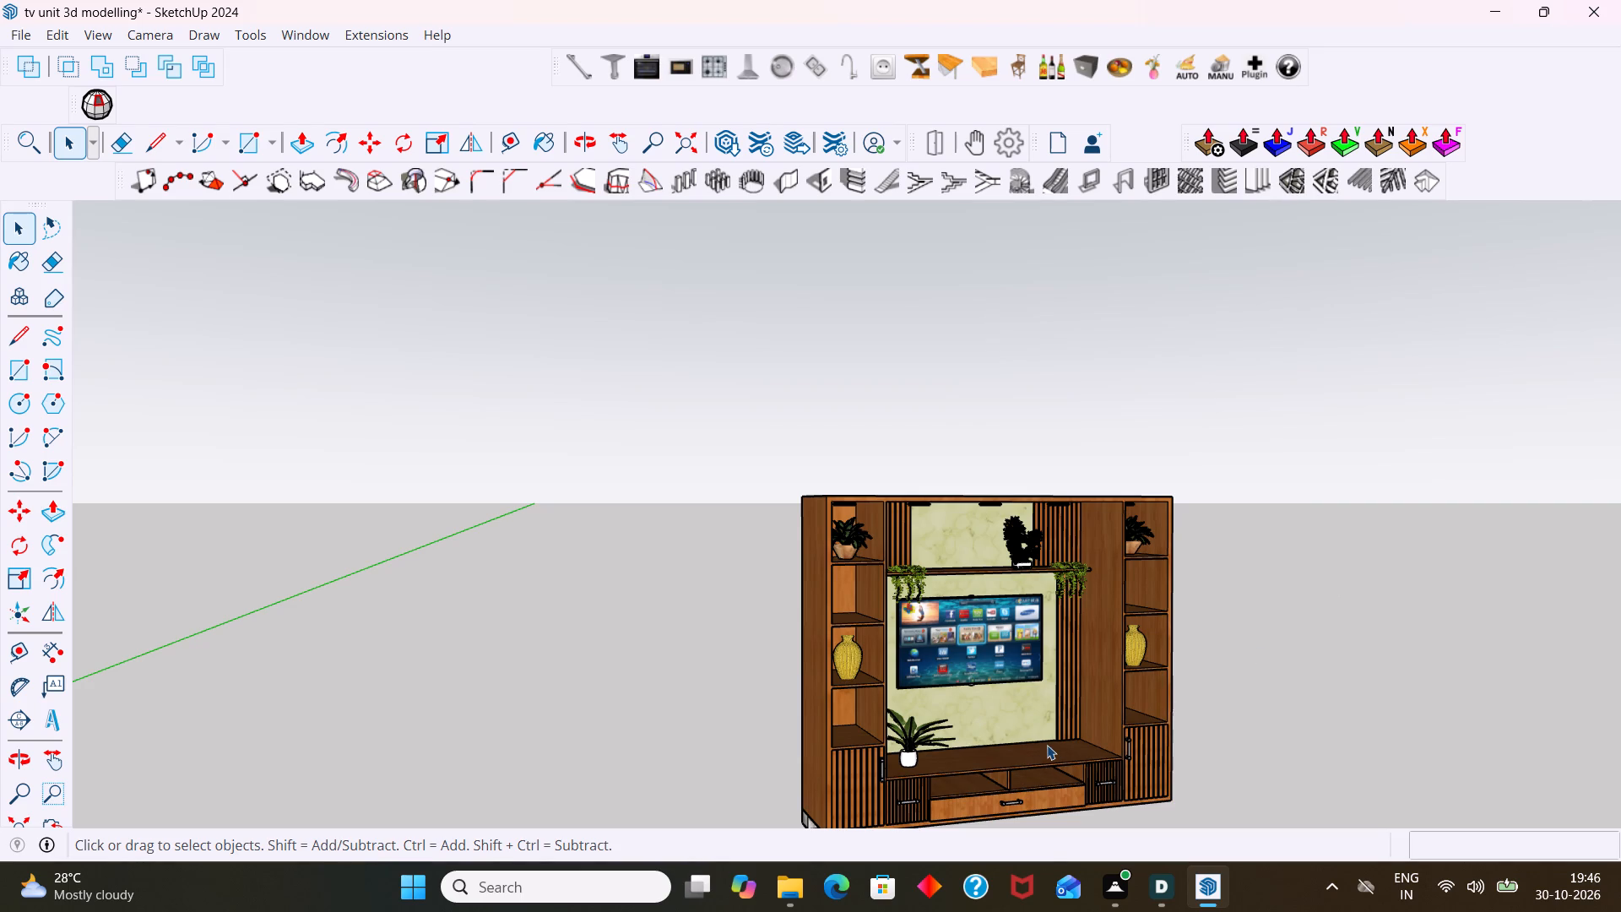
shift+middle_drag(1052, 743, 697, 708)
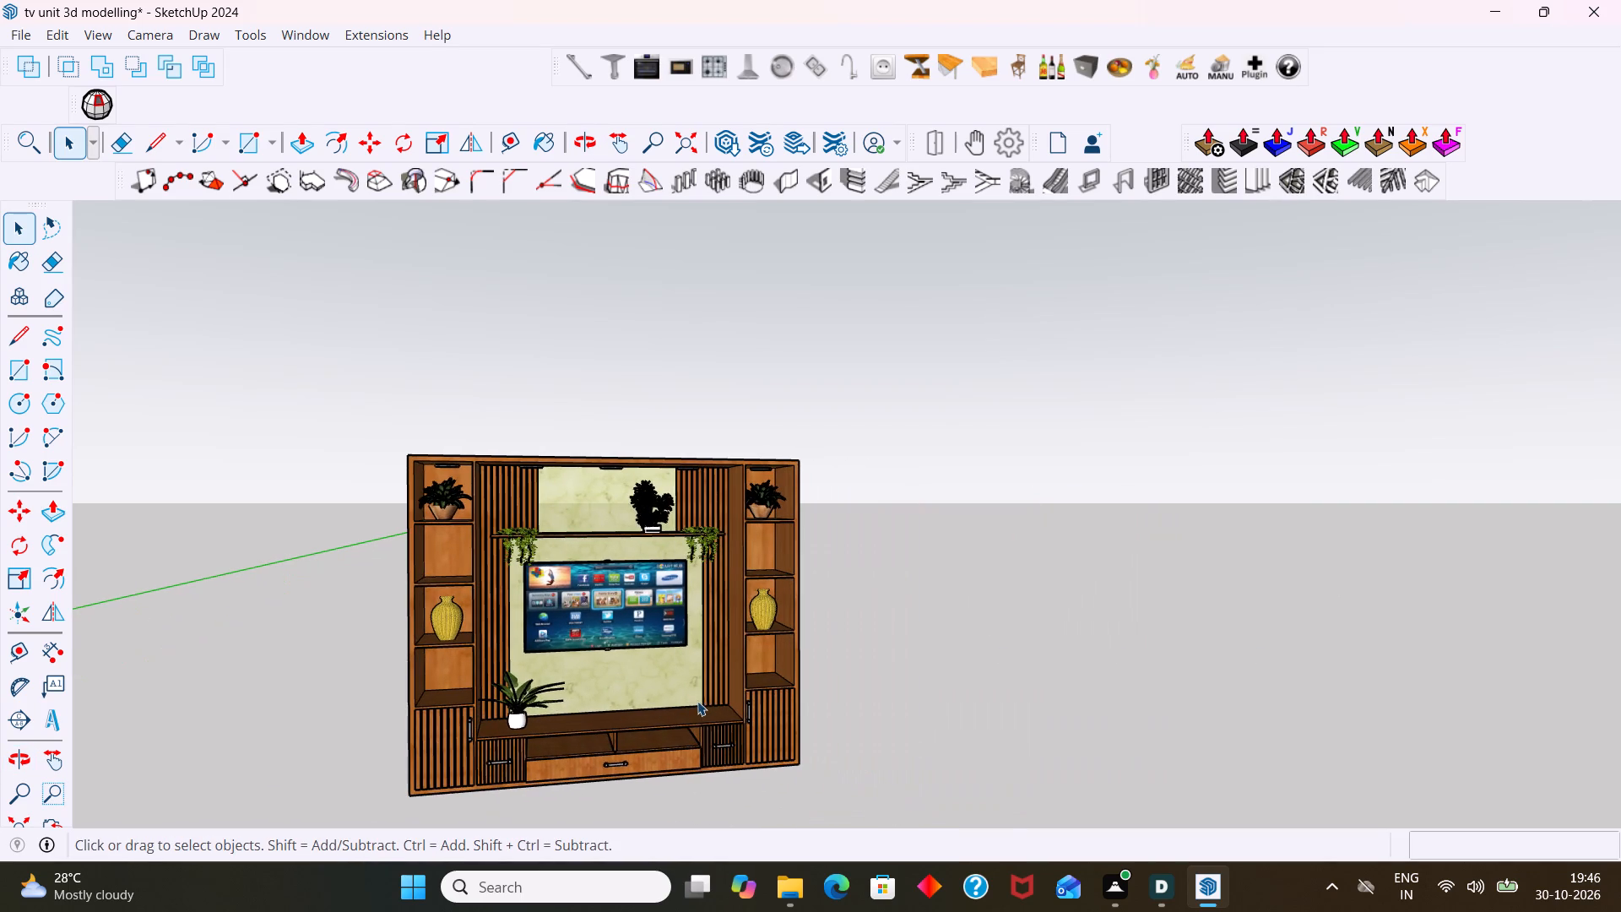
middle_drag(686, 698, 626, 793)
scroll(693, 670, up, 3)
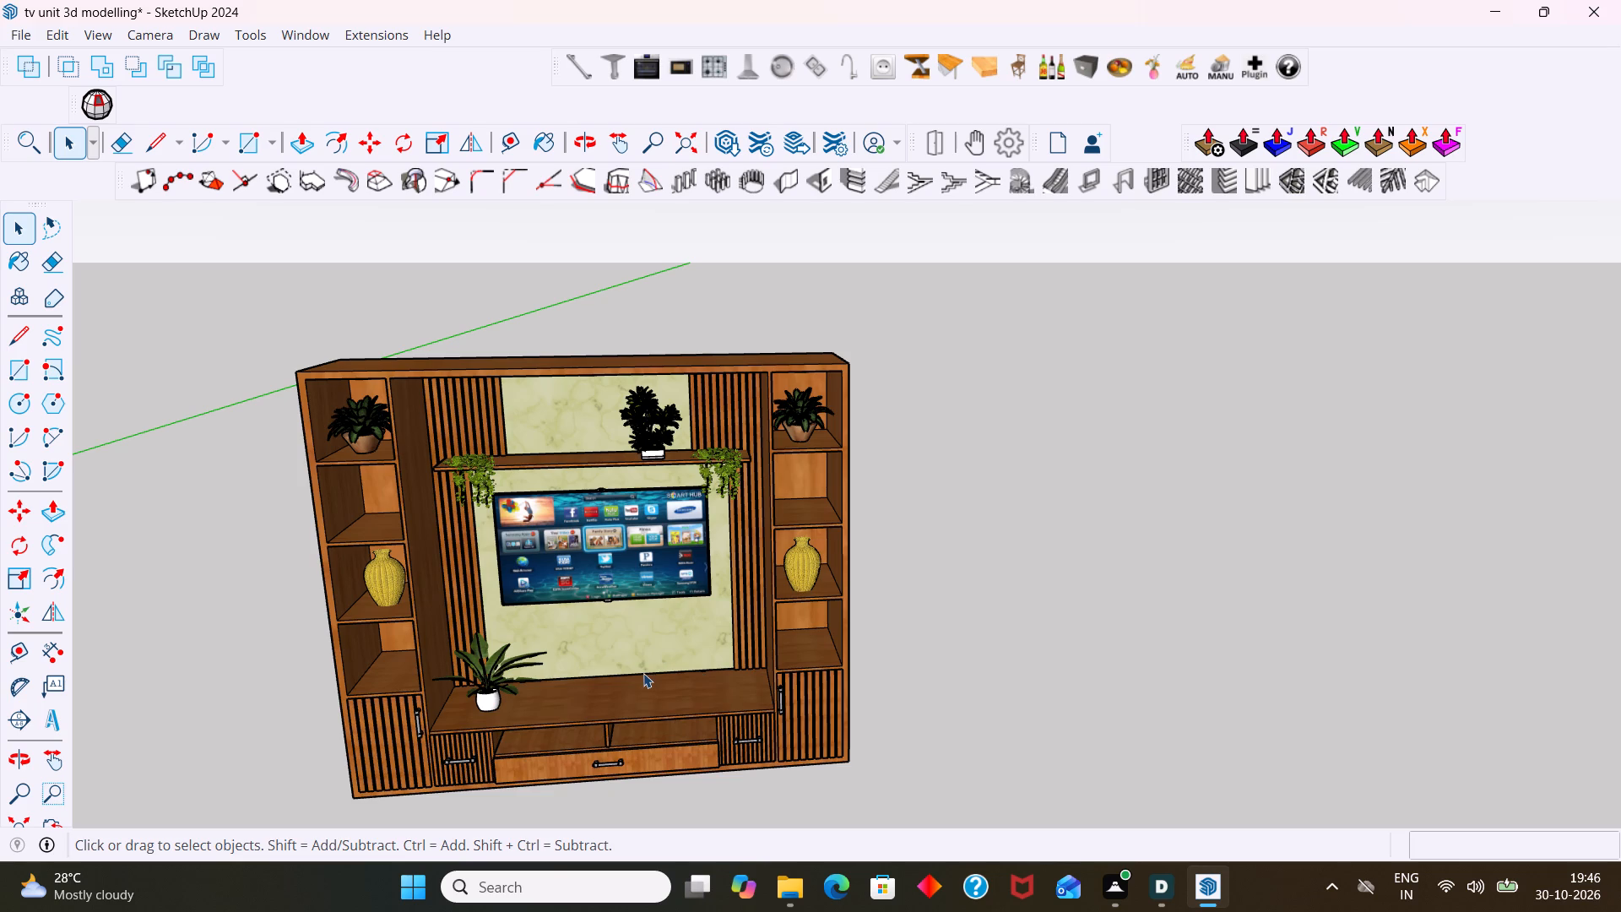
middle_drag(668, 556, 754, 533)
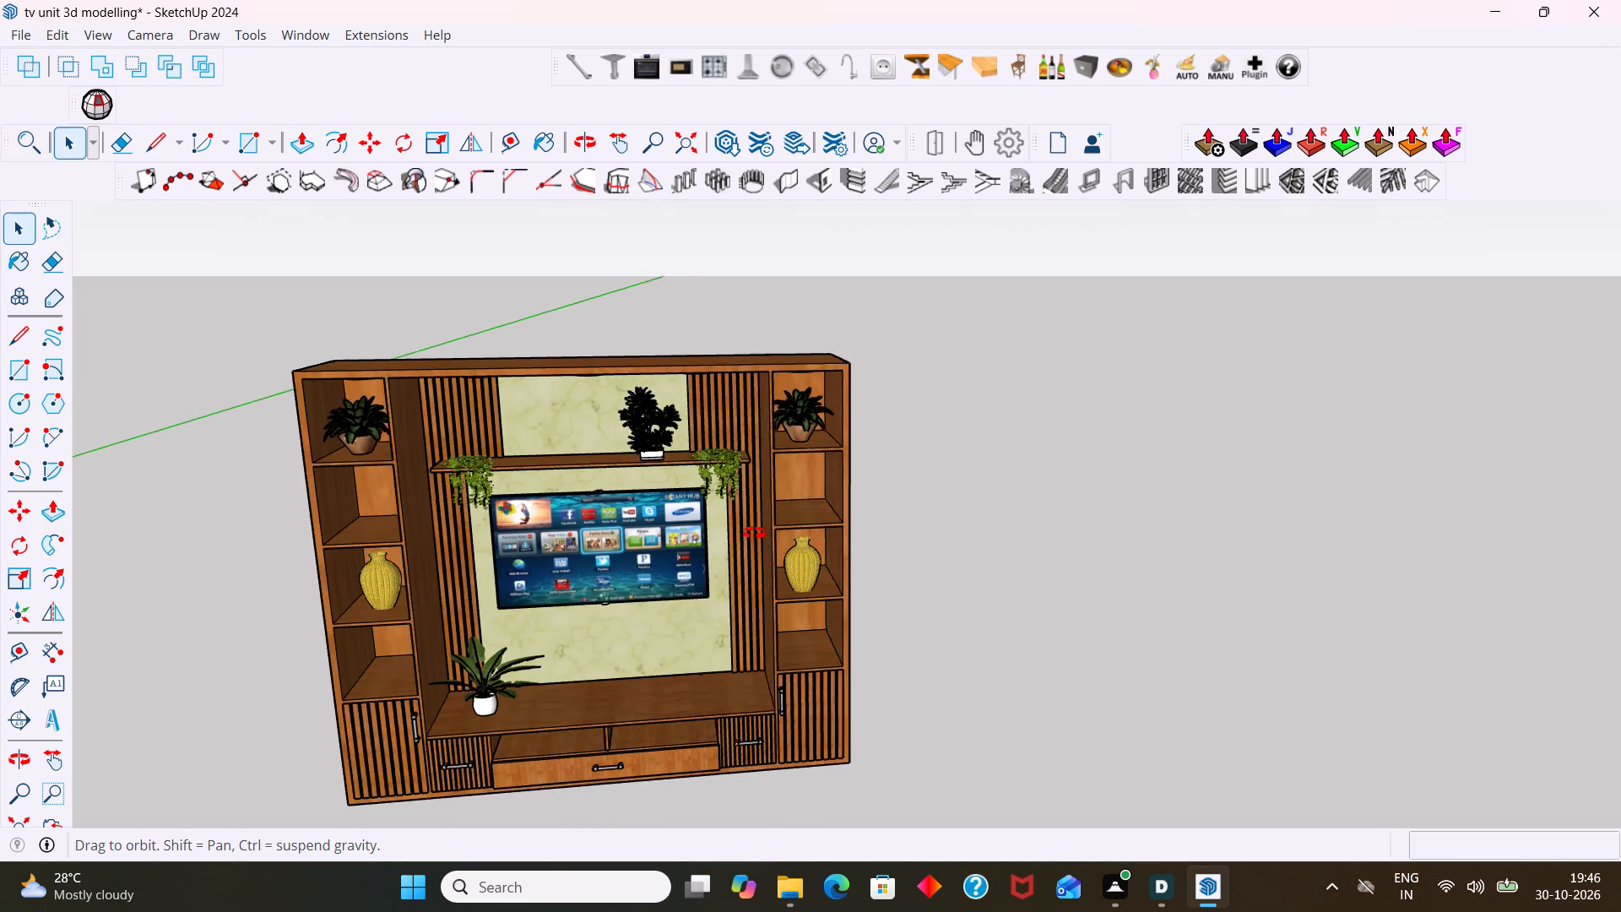
middle_drag(754, 533, 664, 532)
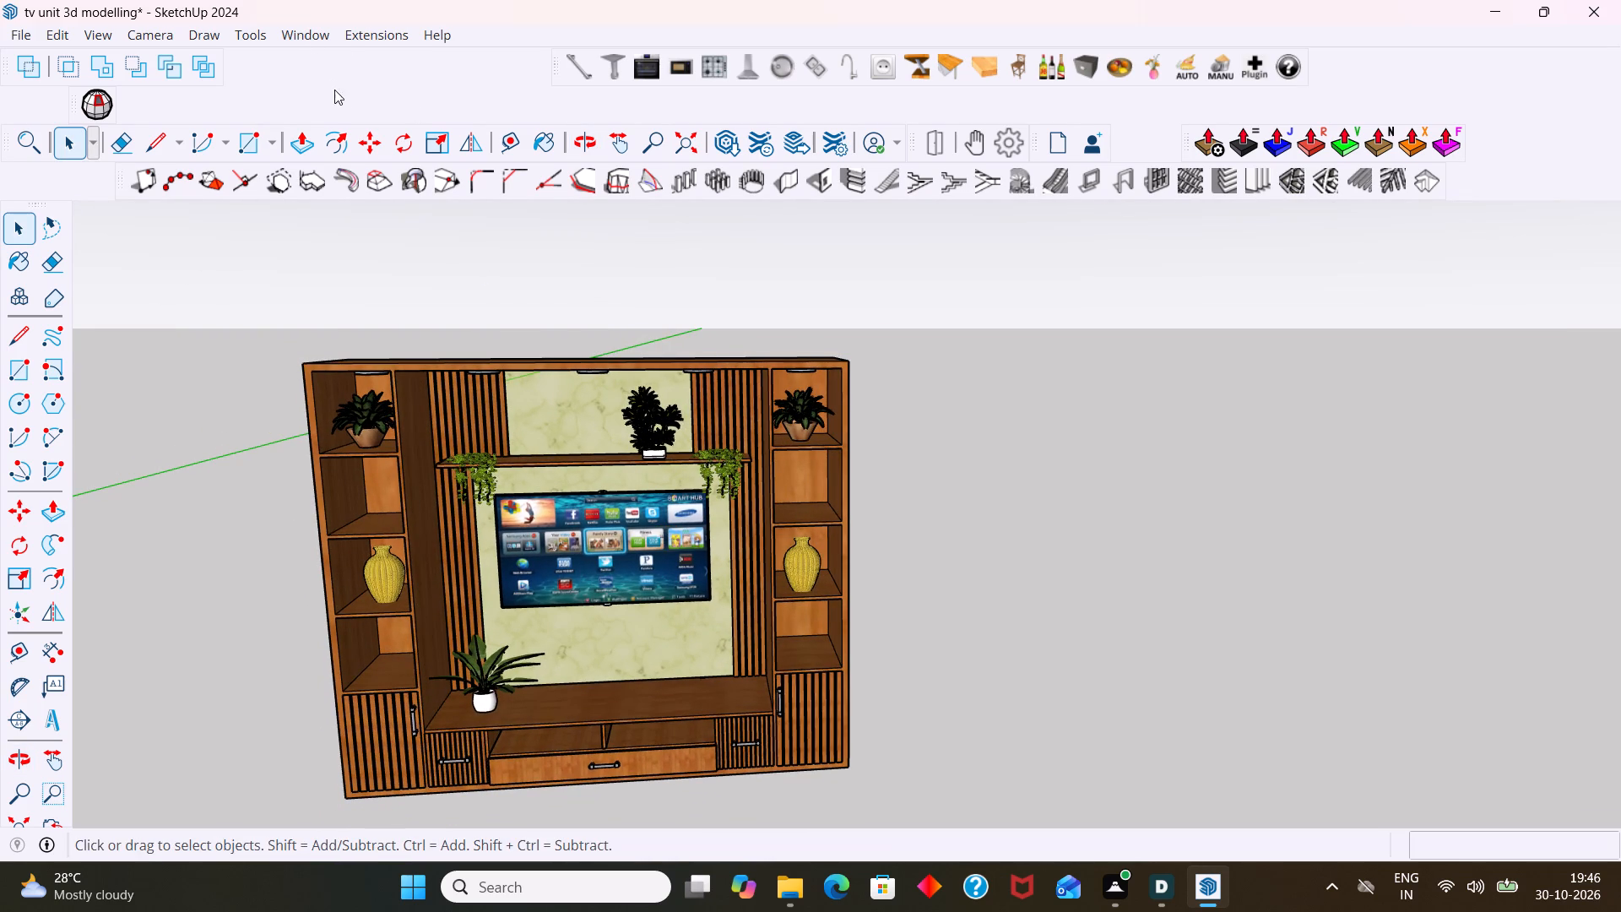
Open the 3D Warehouse model library.
click(330, 35)
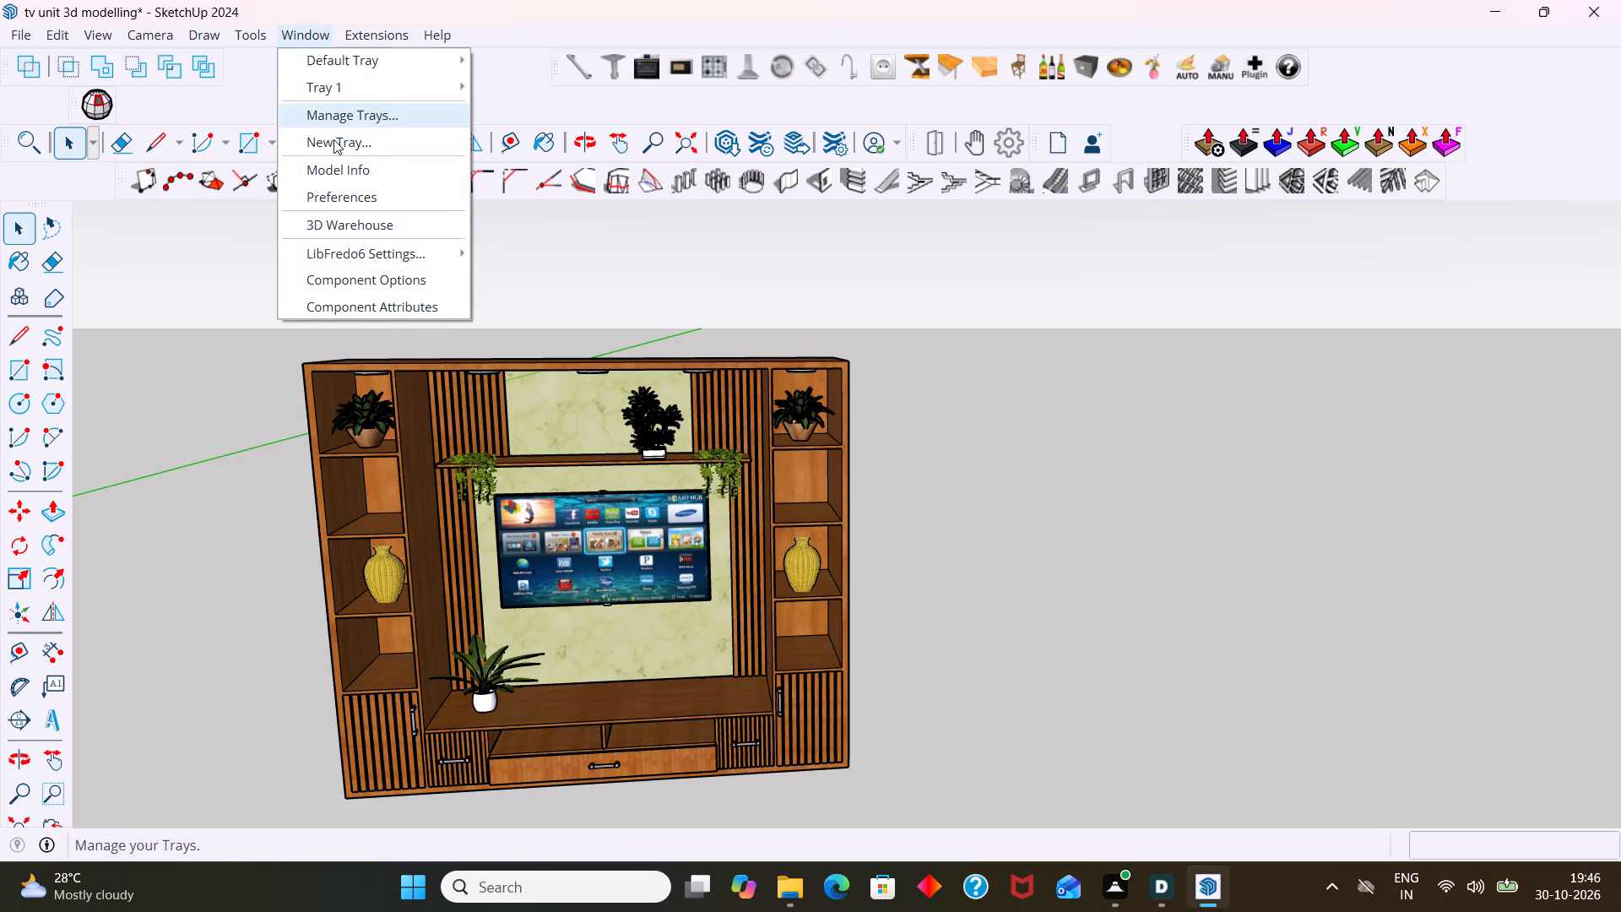
click(350, 229)
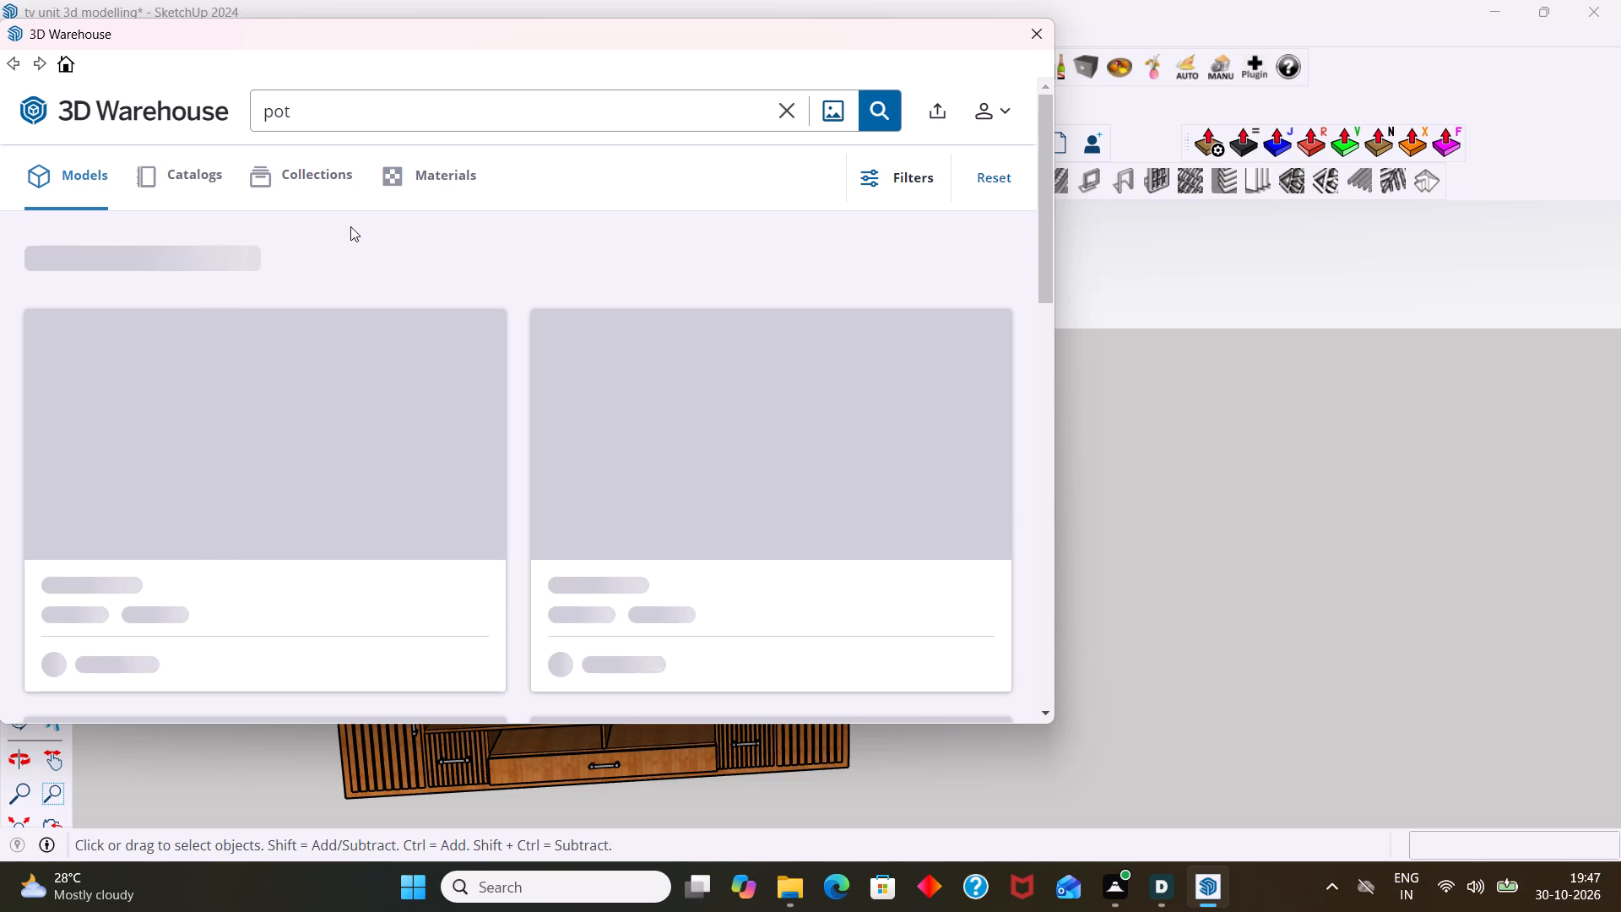
Search the 3D Warehouse models for "budha".
click(336, 105)
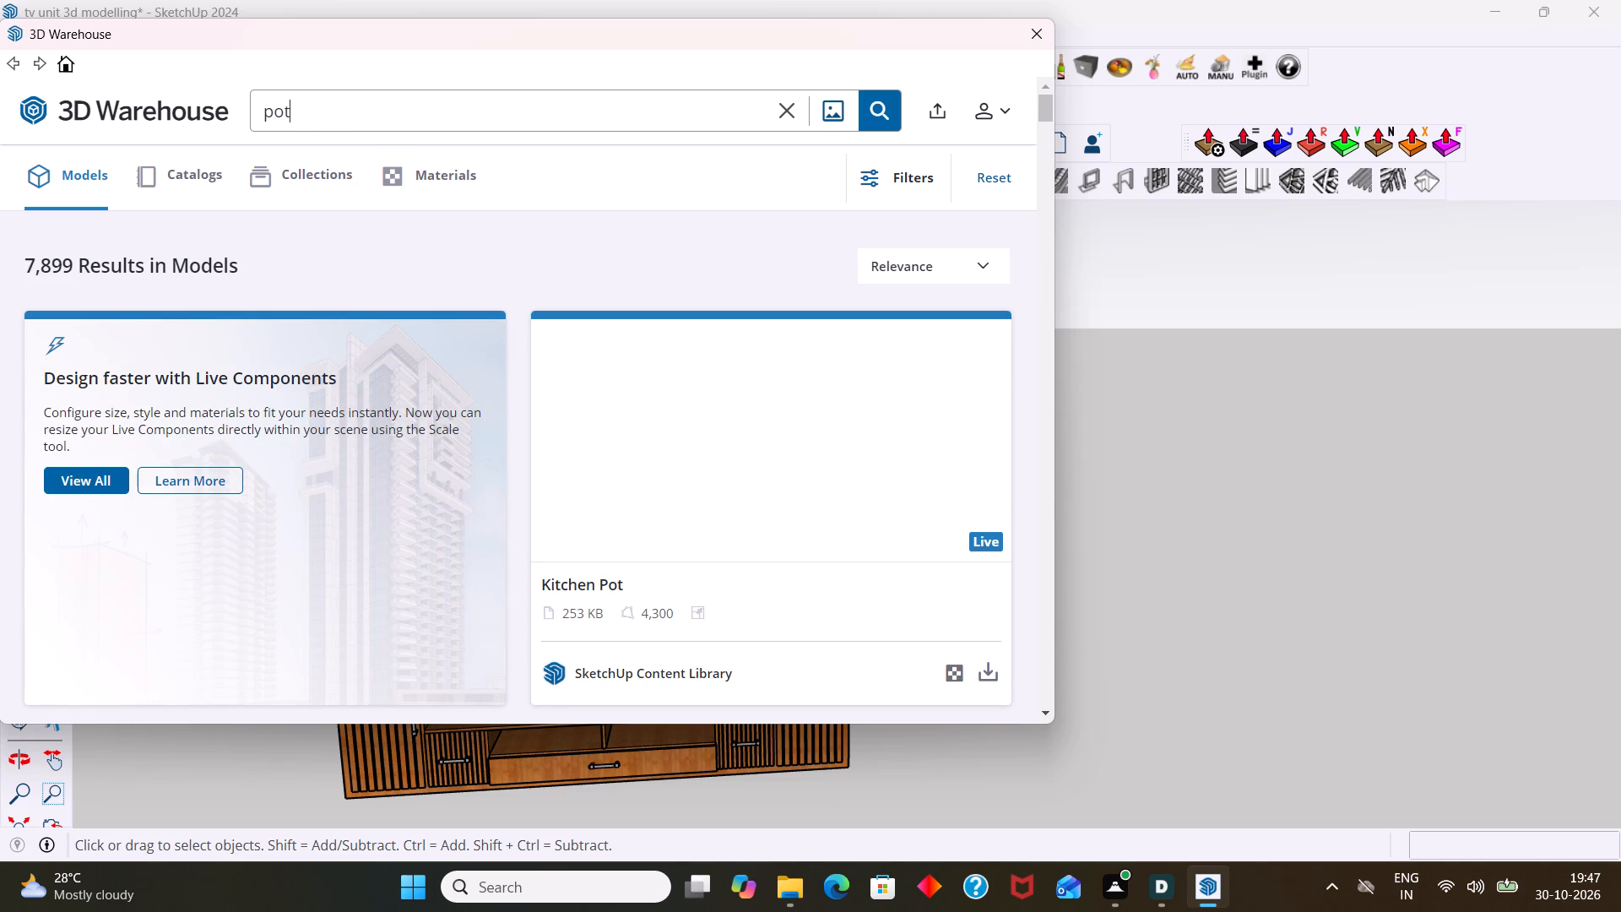
key(BackSpace)
key(BackSpace)
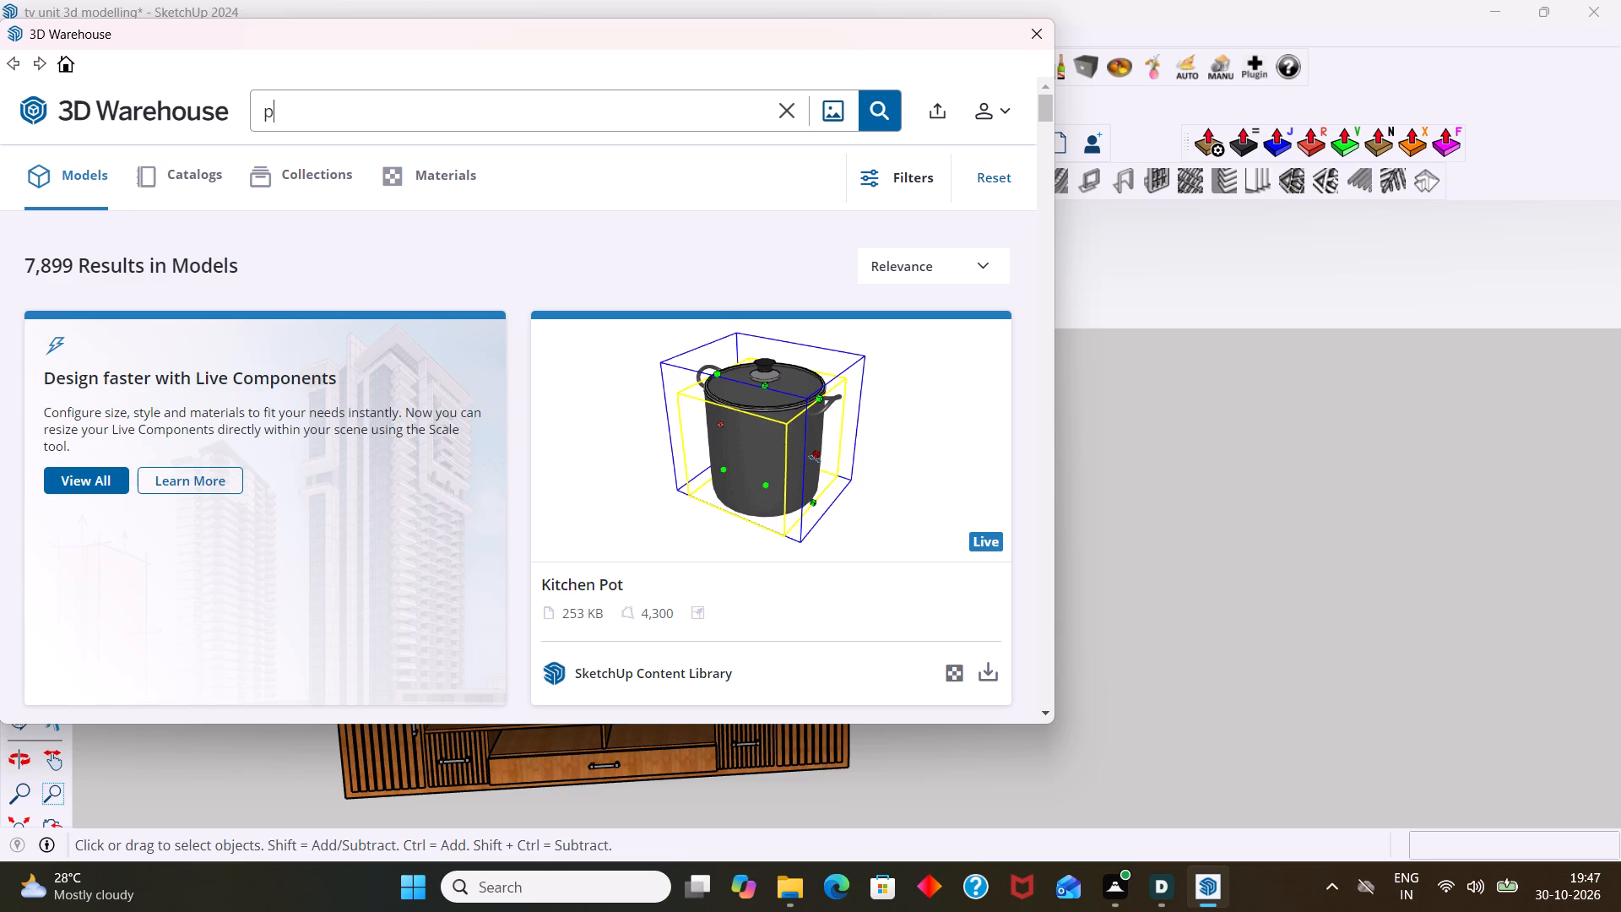
key(BackSpace)
text(bu)
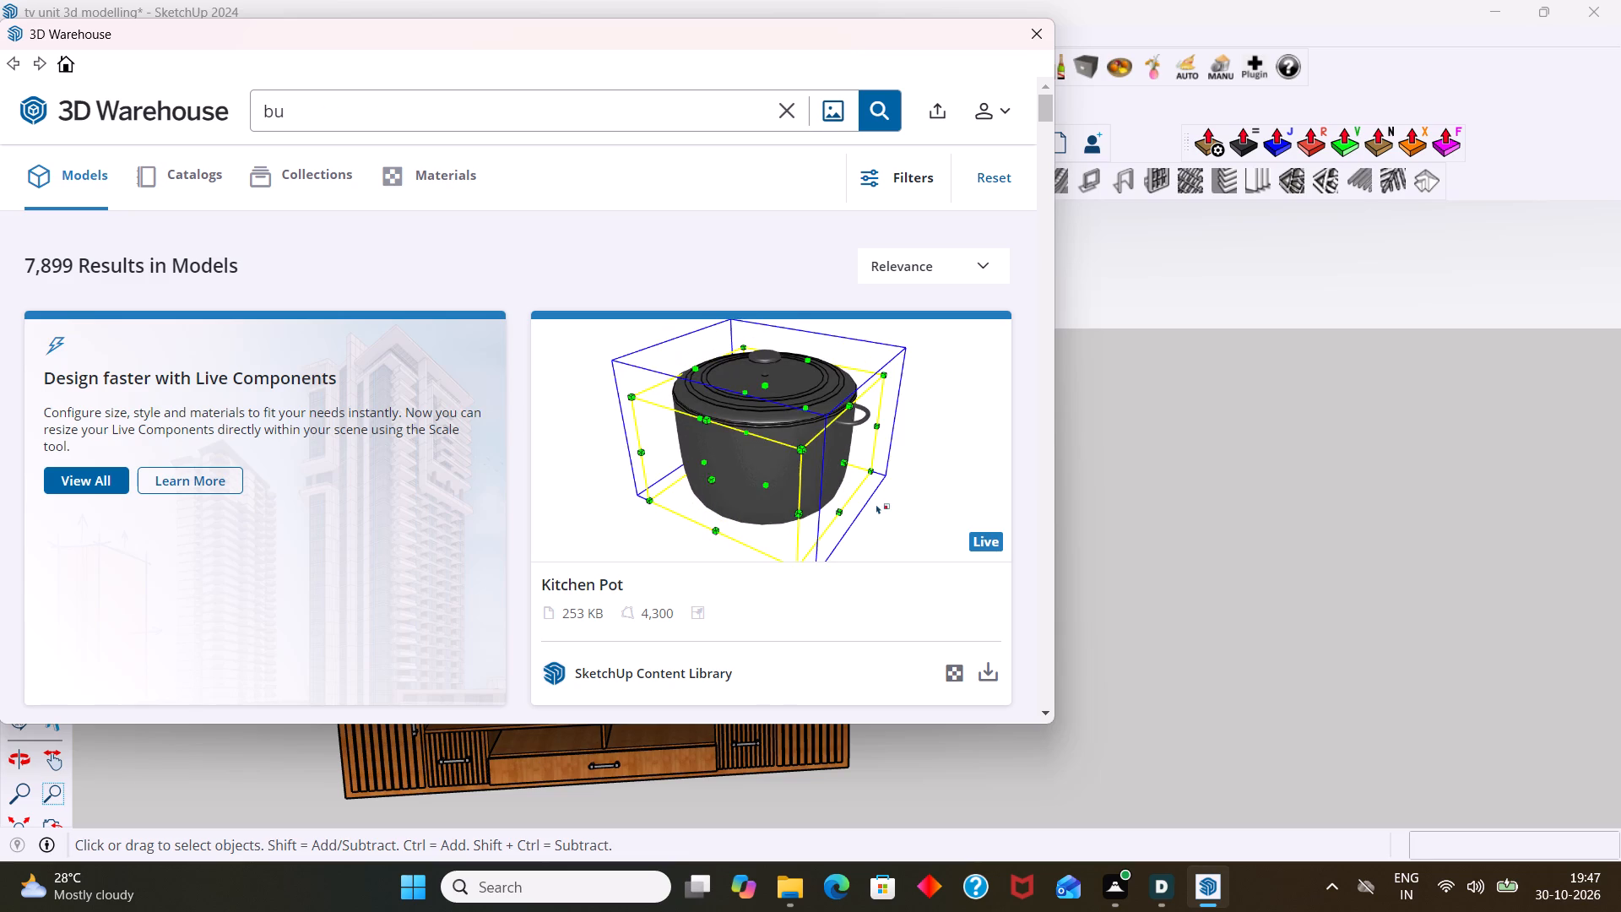
text(dha)
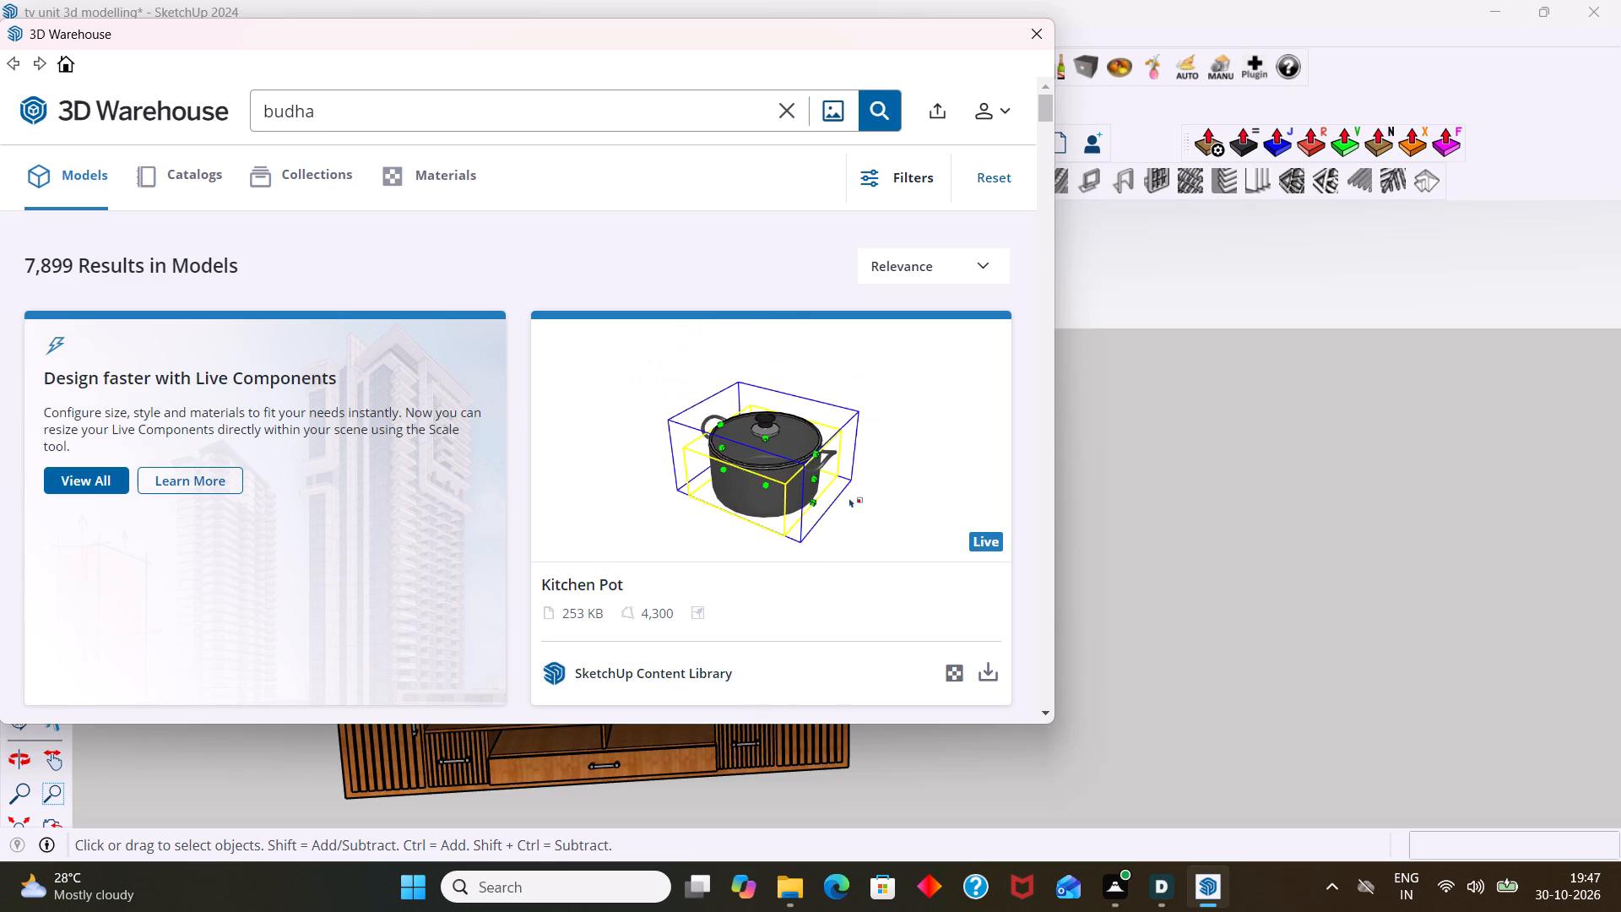
key(Return)
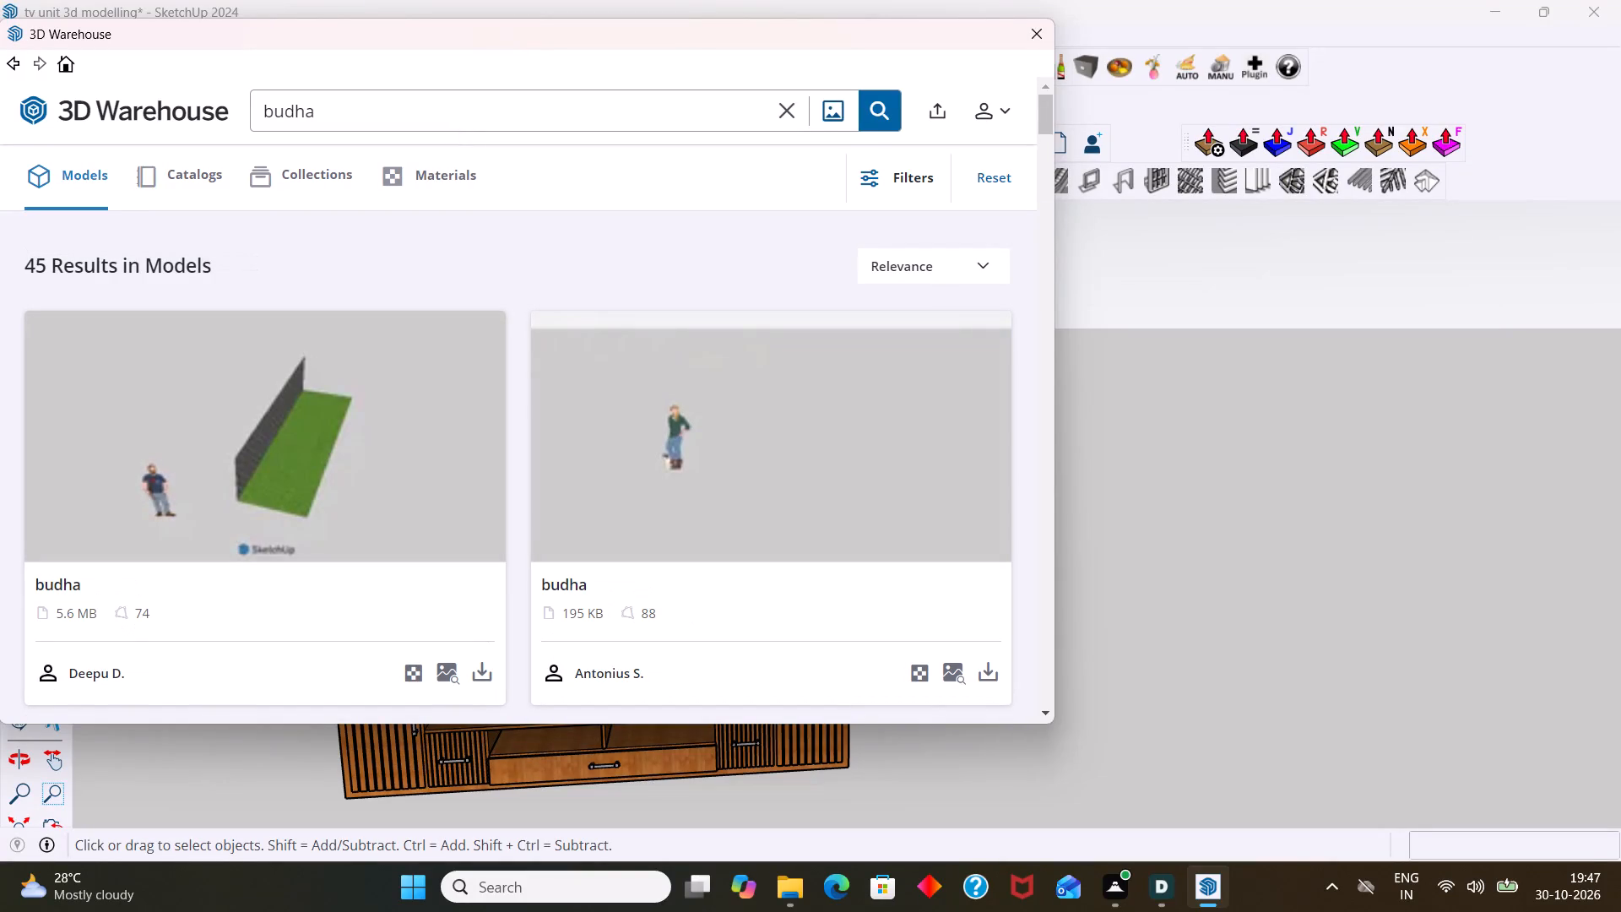
Browse the budha models and compare their previews to choose a statue for the TV unit.
scroll(453, 444, down, 6)
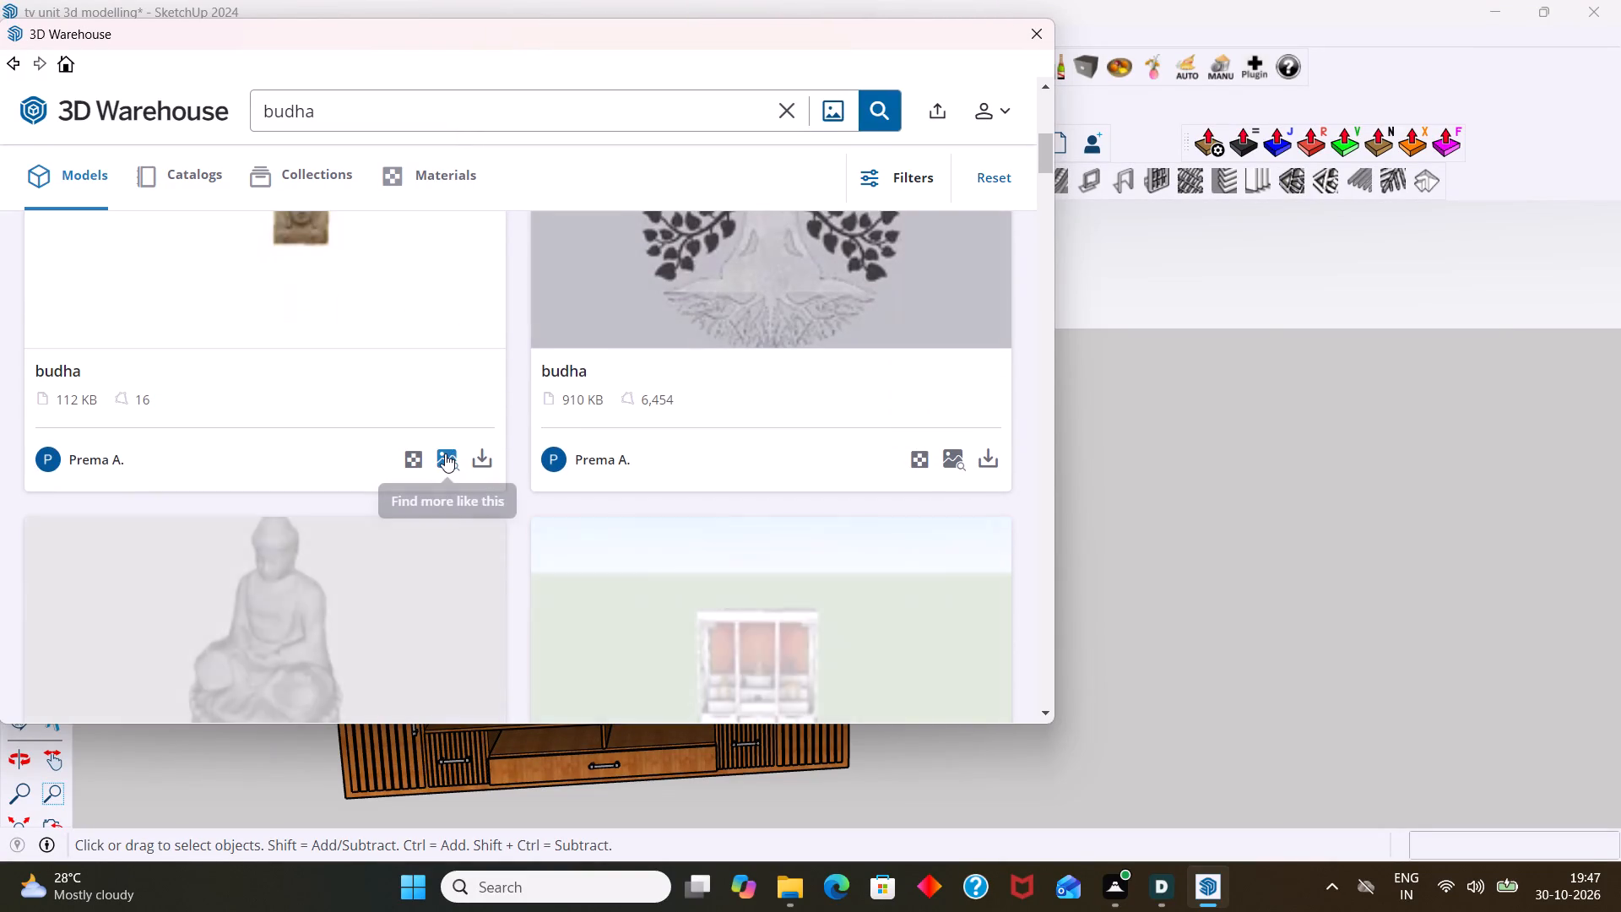
scroll(439, 453, down, 6)
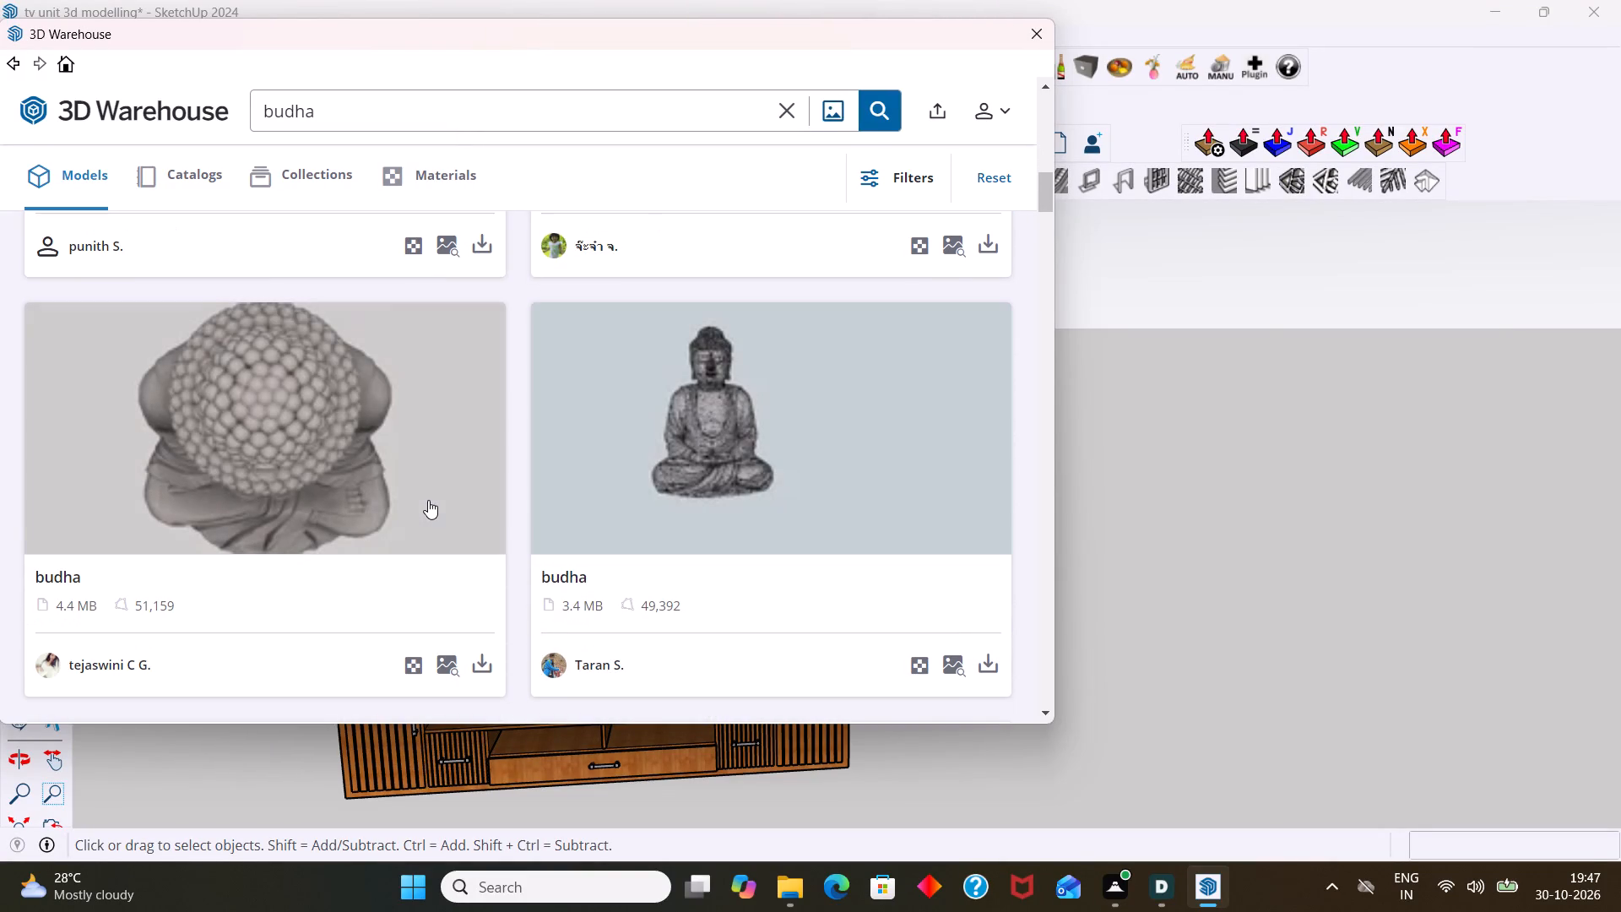
scroll(432, 505, down, 2)
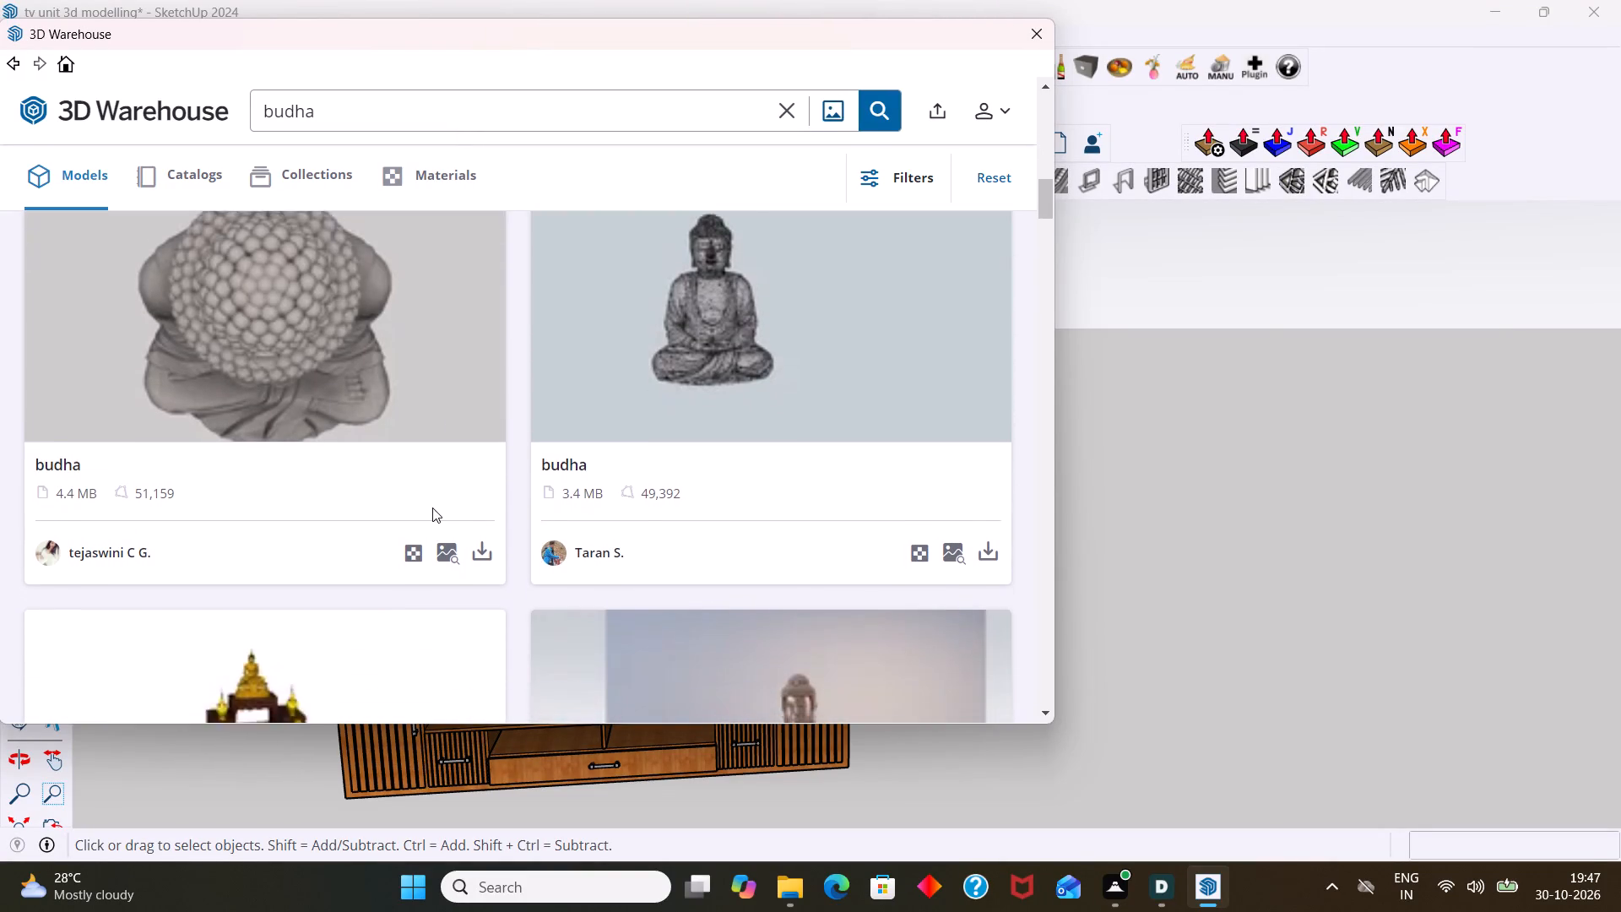
scroll(432, 508, down, 6)
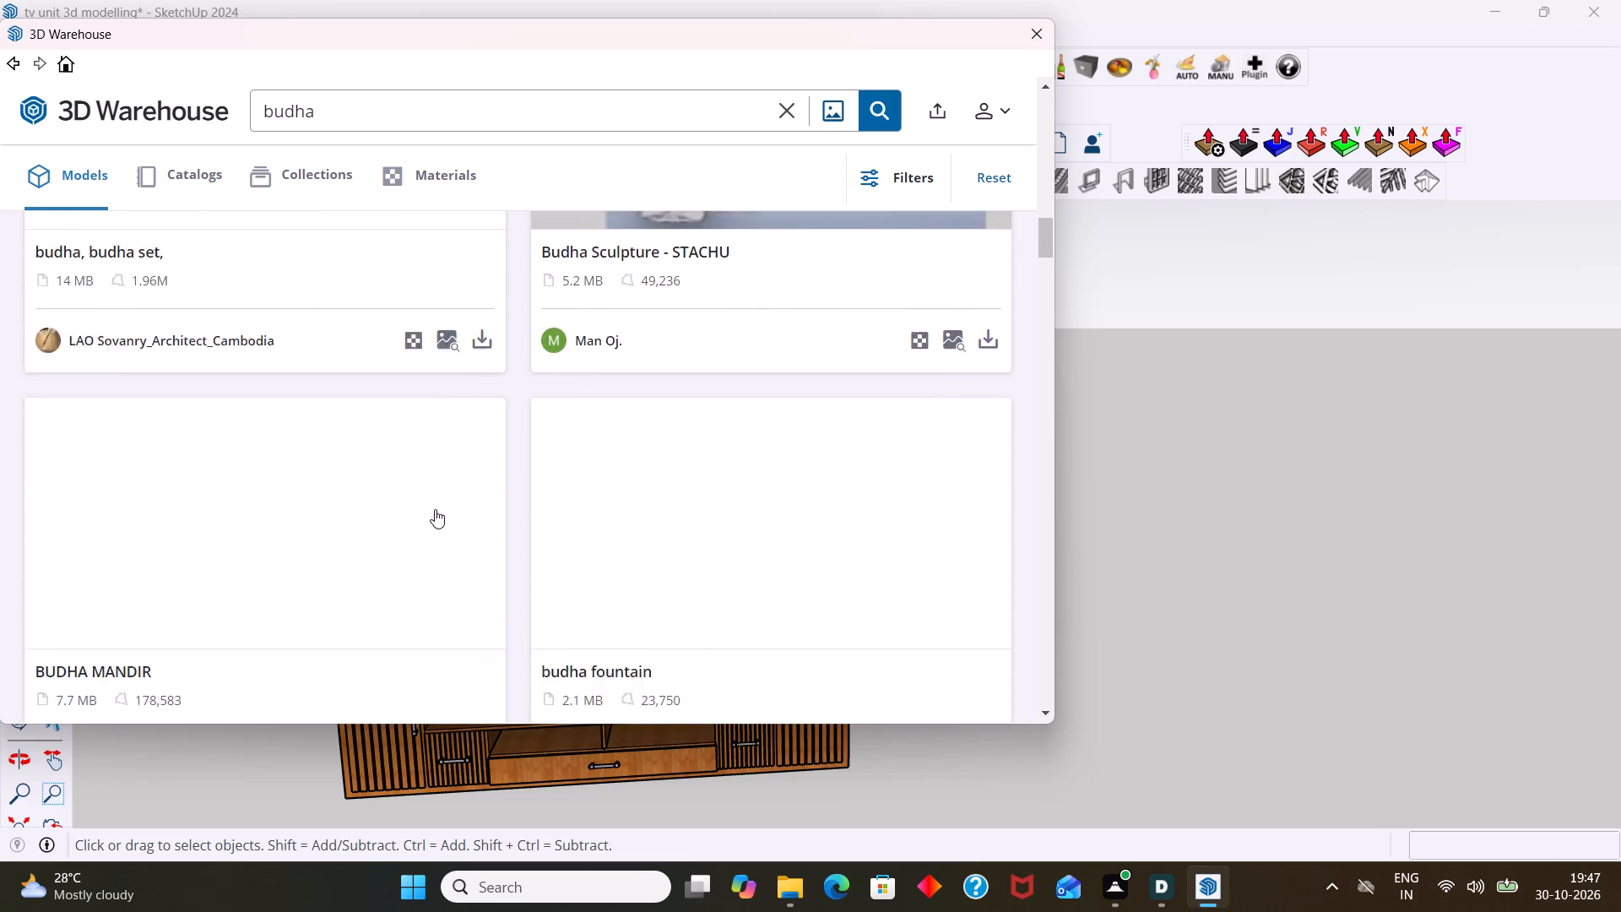
scroll(435, 509, up, 3)
scroll(435, 509, down, 1)
scroll(435, 509, up, 1)
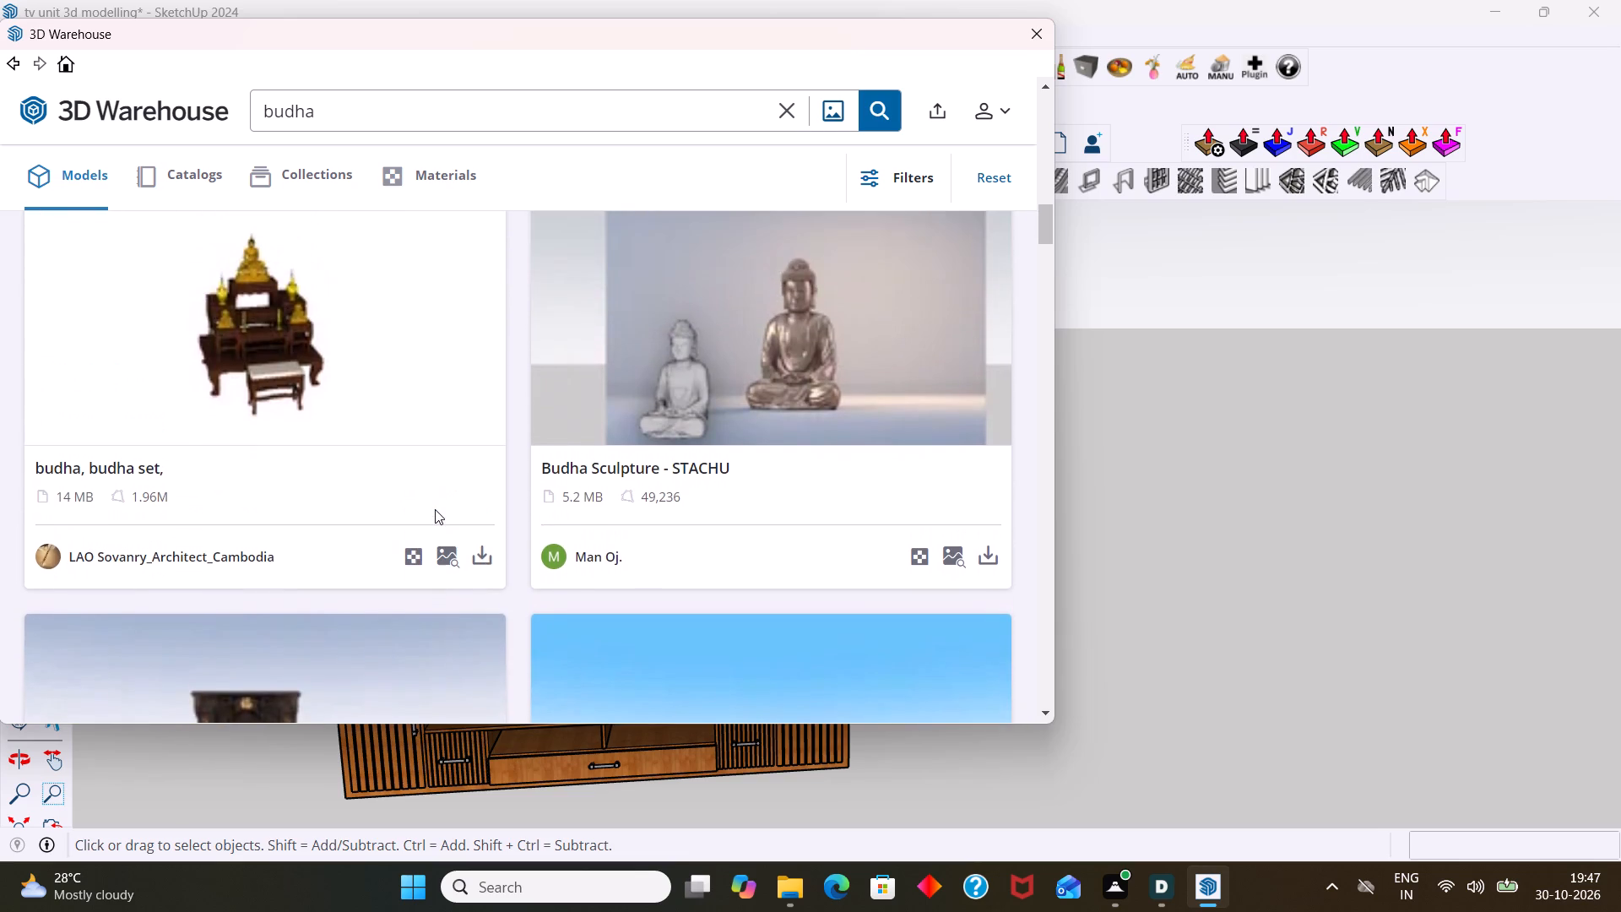
scroll(435, 509, down, 5)
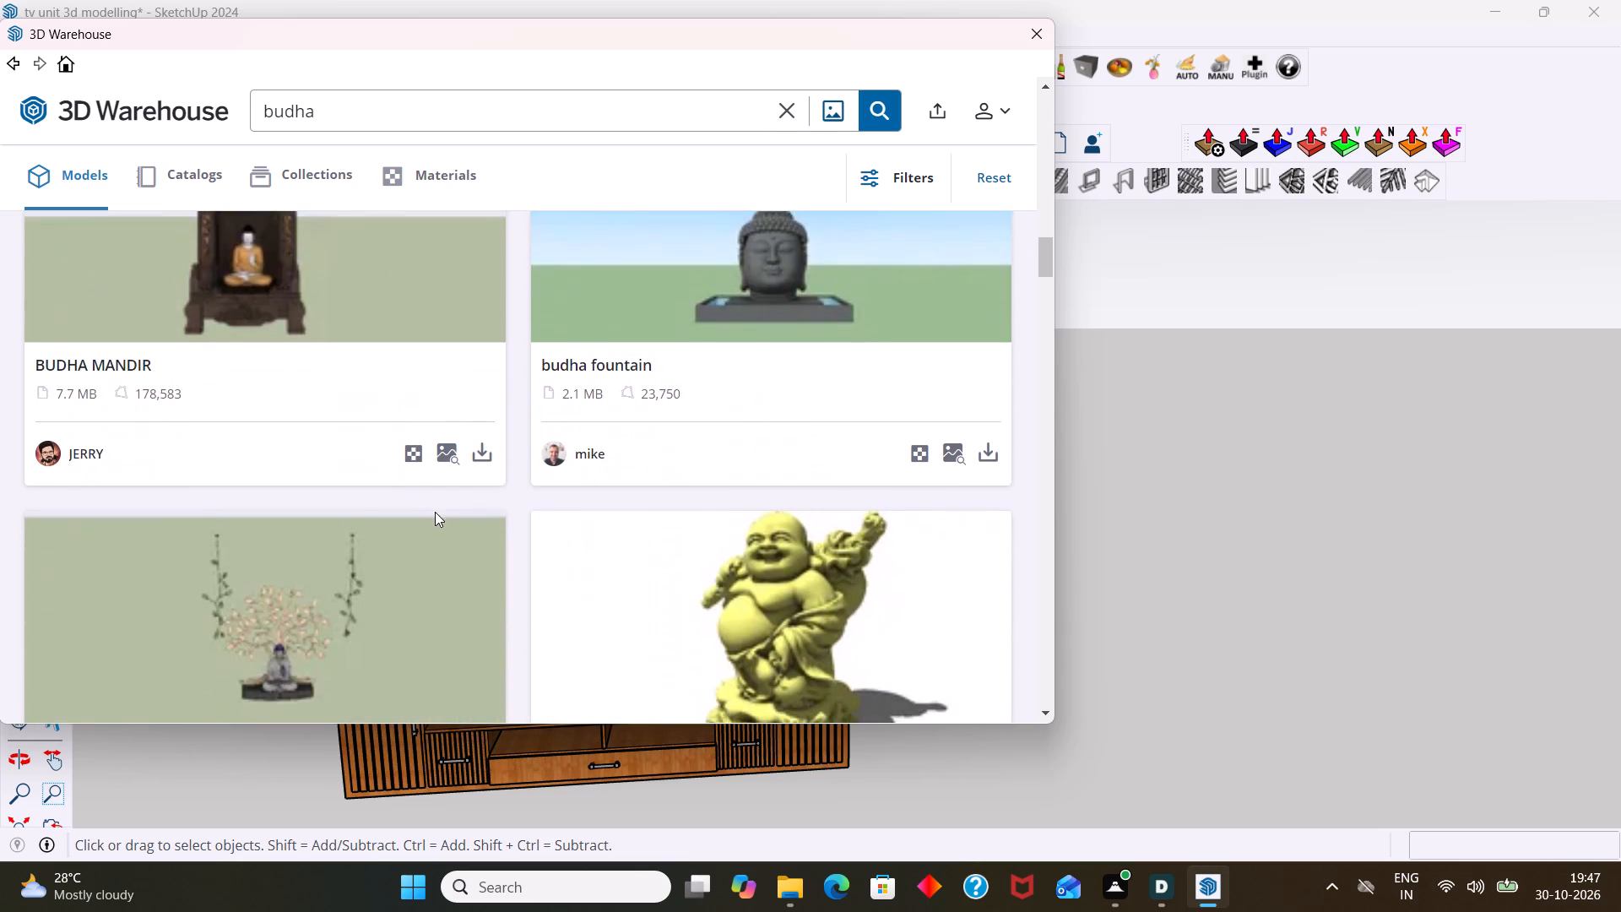
scroll(435, 512, down, 6)
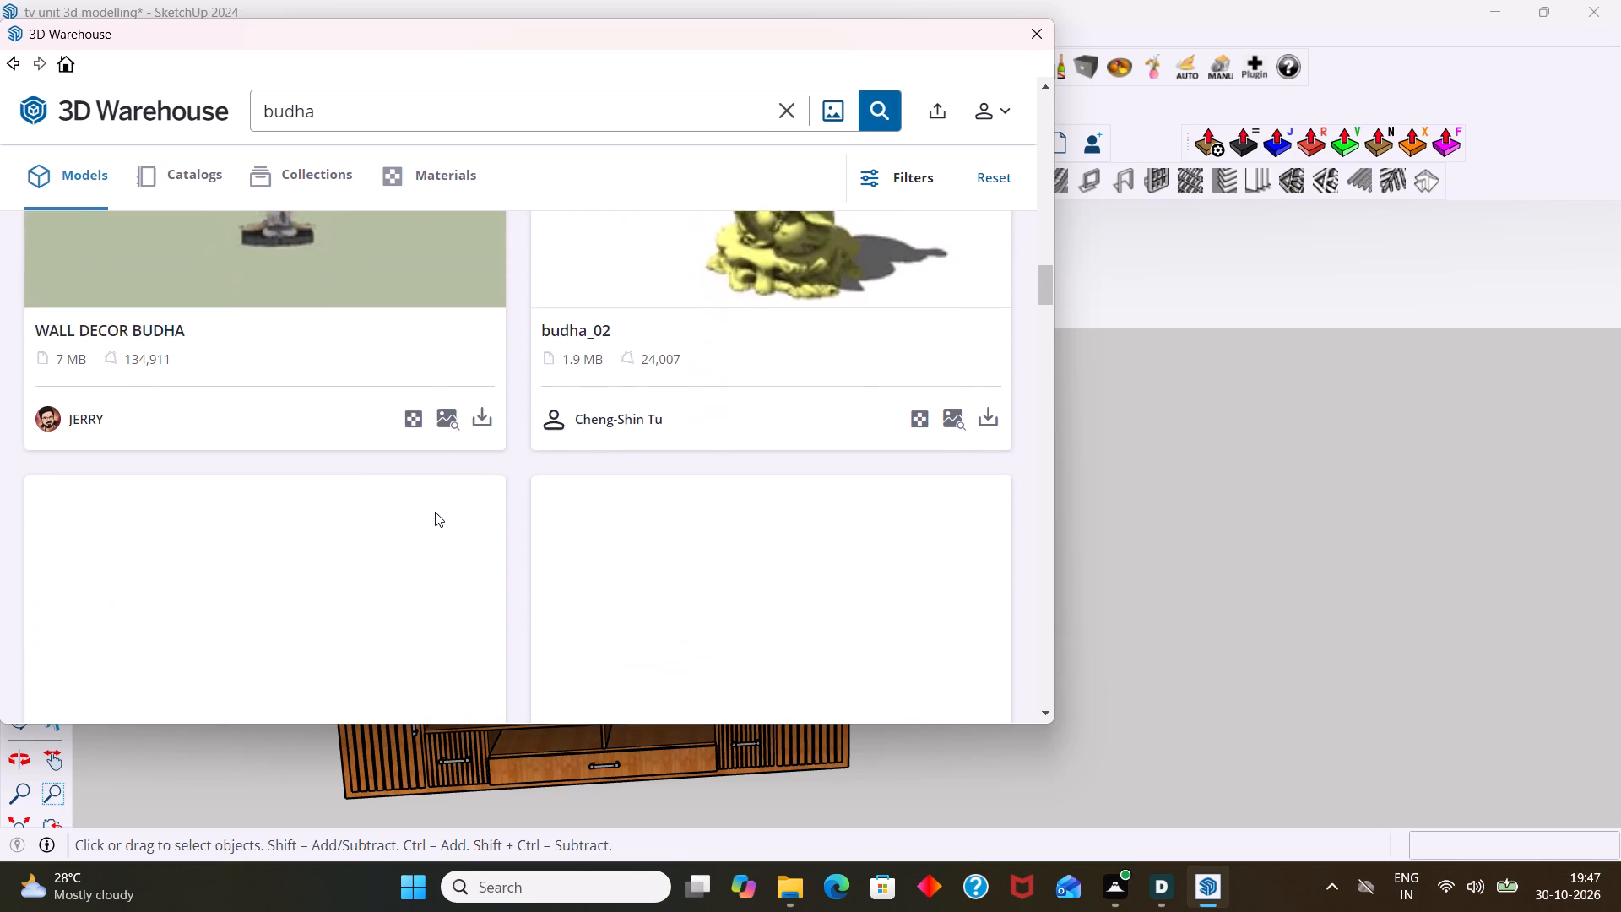
scroll(435, 512, up, 2)
scroll(435, 512, down, 6)
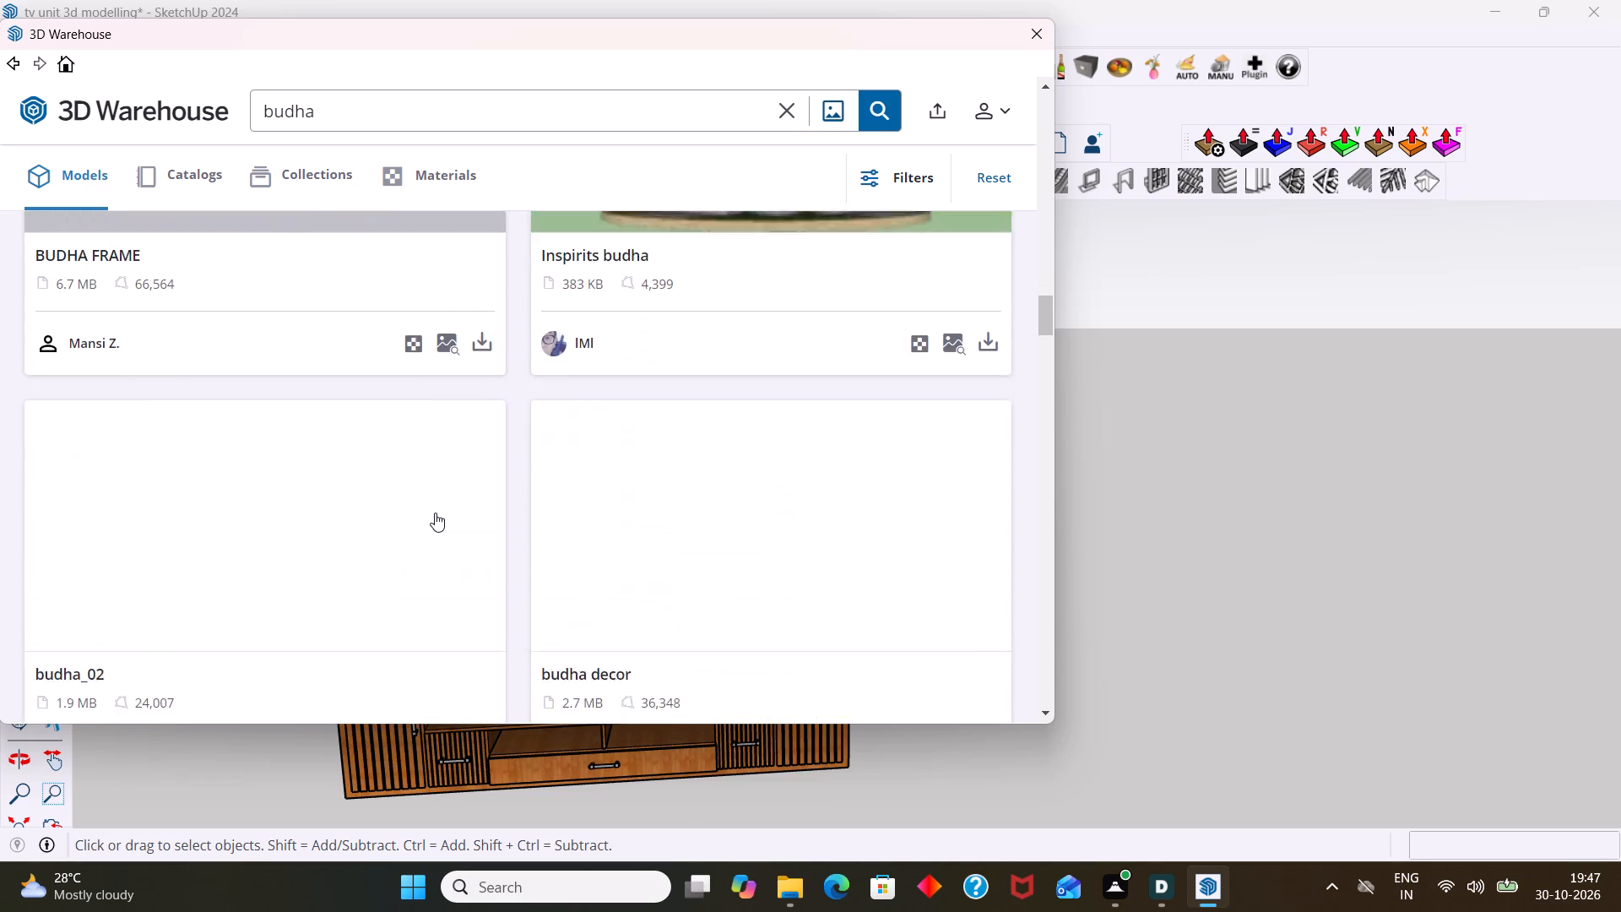
scroll(435, 513, up, 1)
scroll(435, 513, down, 4)
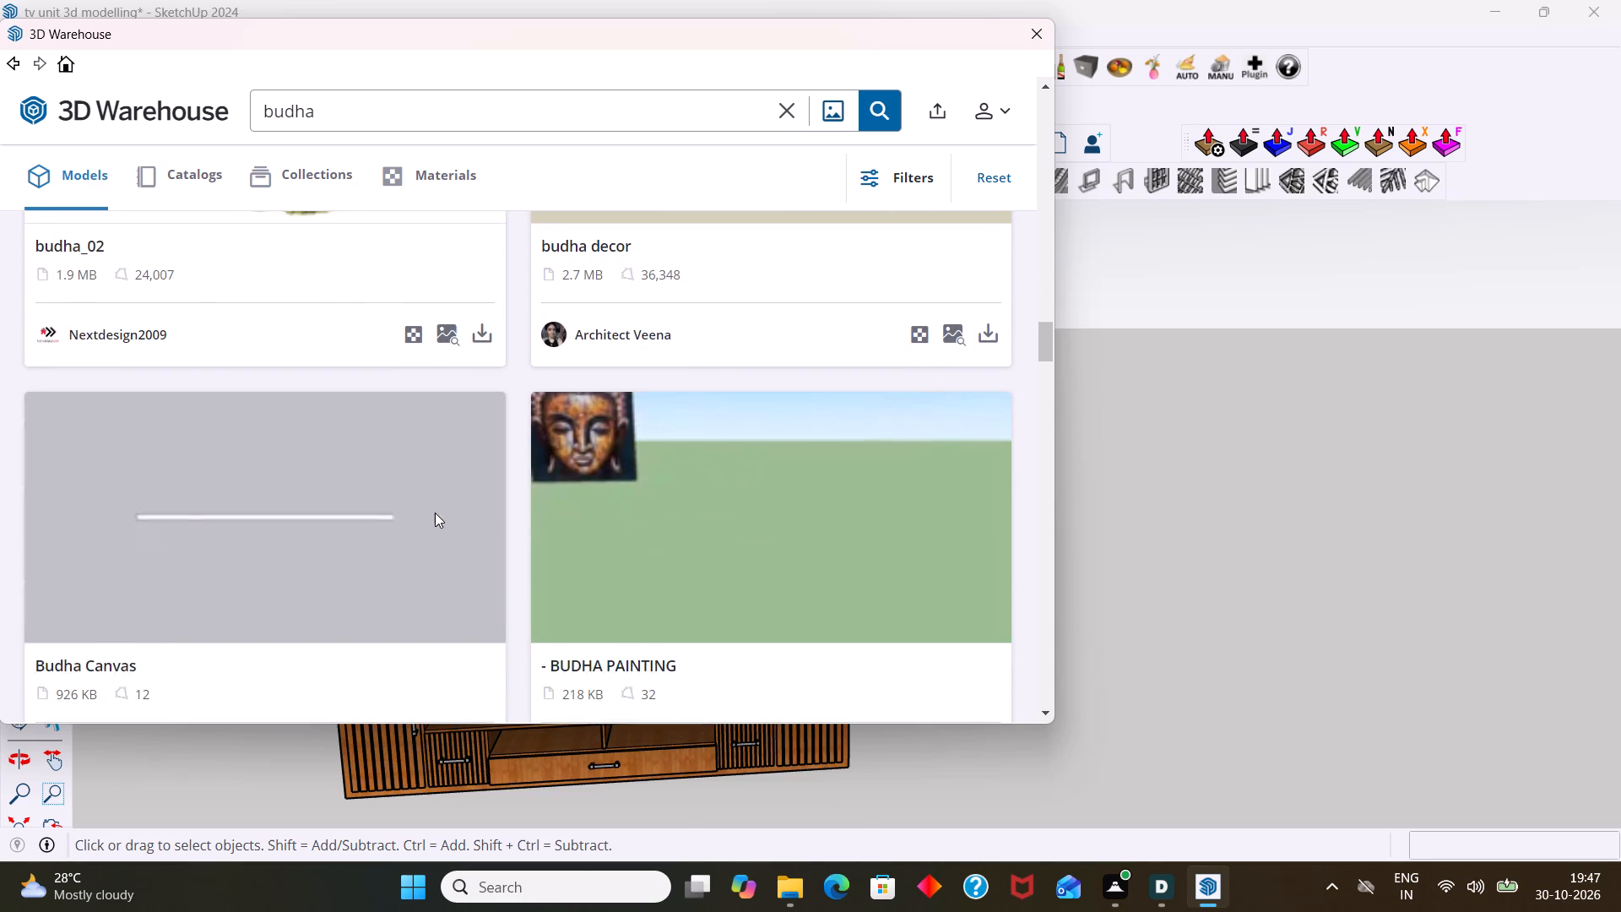
scroll(435, 513, up, 20)
scroll(435, 513, up, 1)
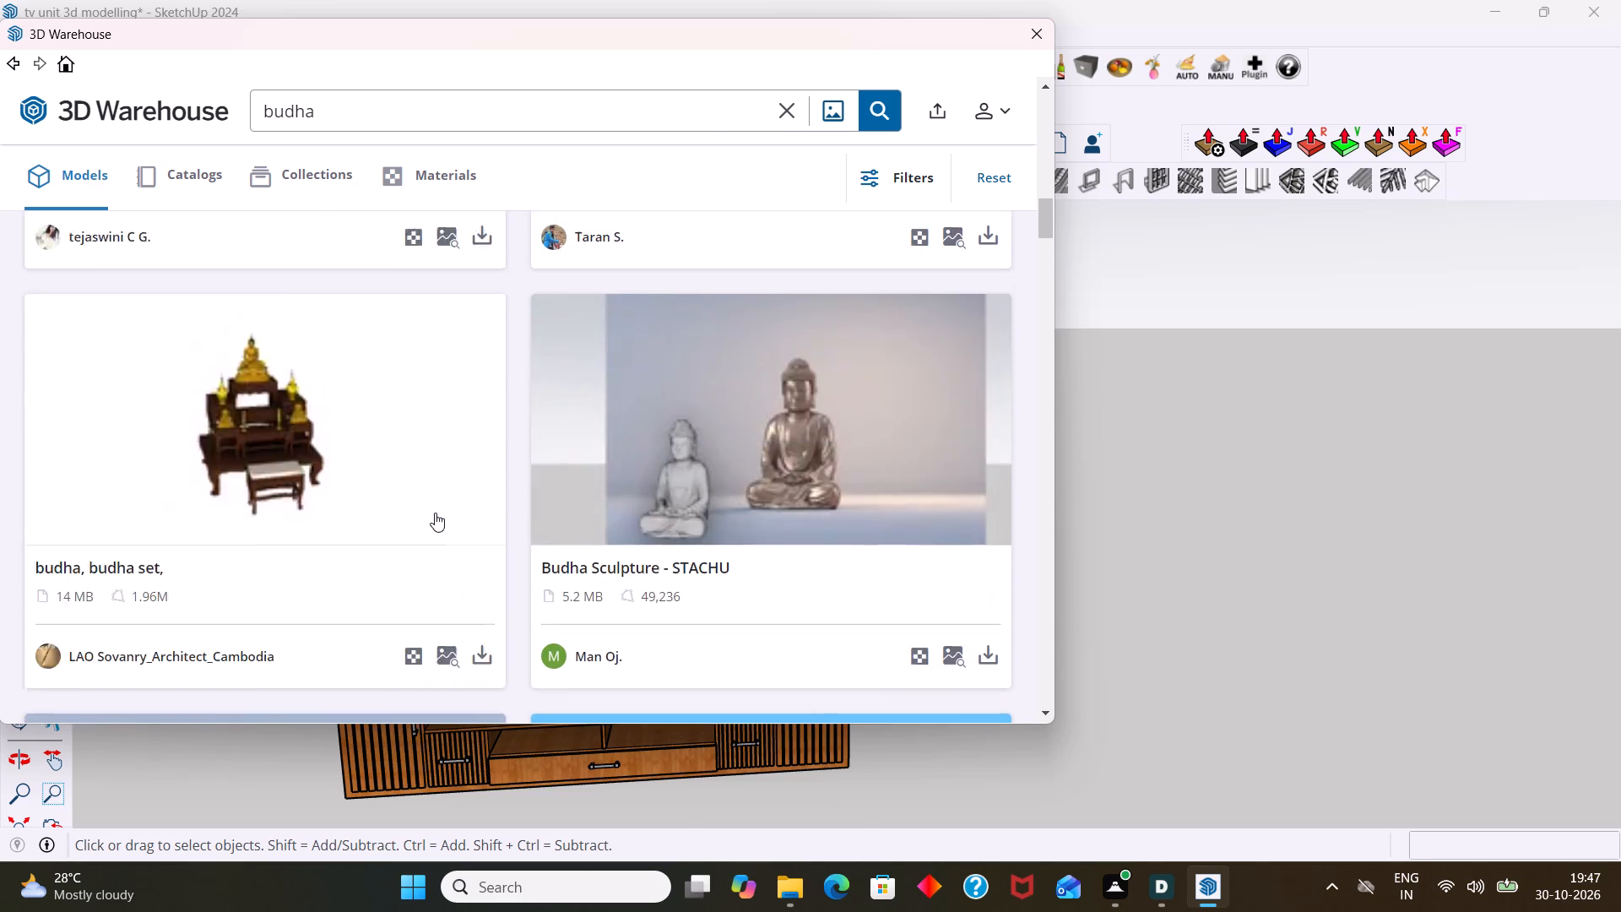
scroll(435, 513, up, 2)
scroll(435, 513, down, 5)
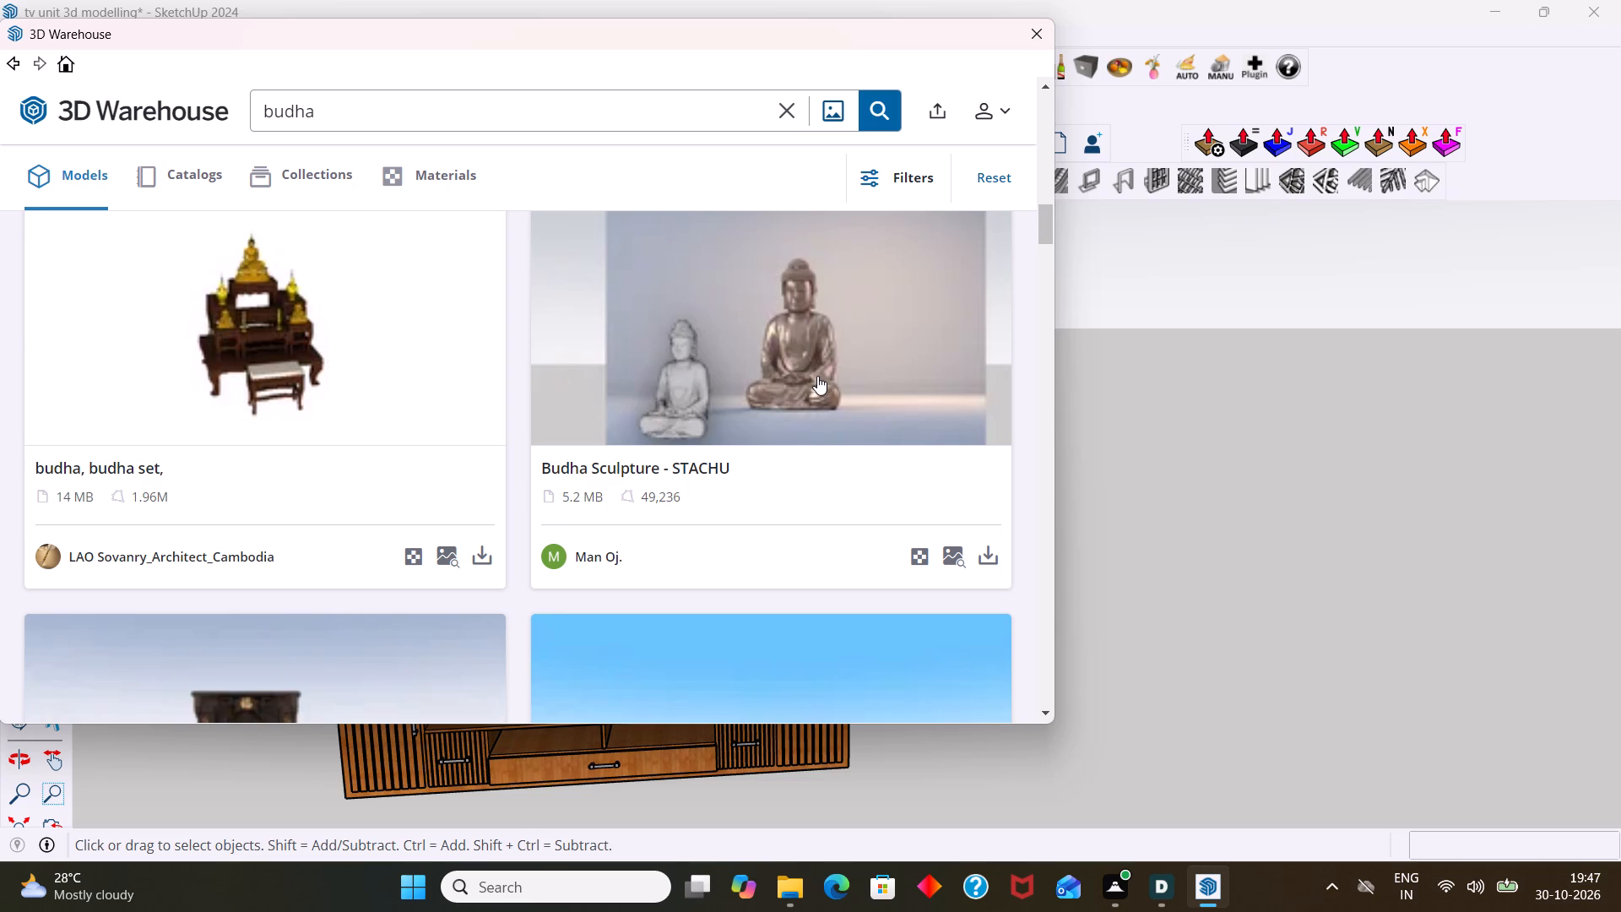
scroll(816, 376, up, 2)
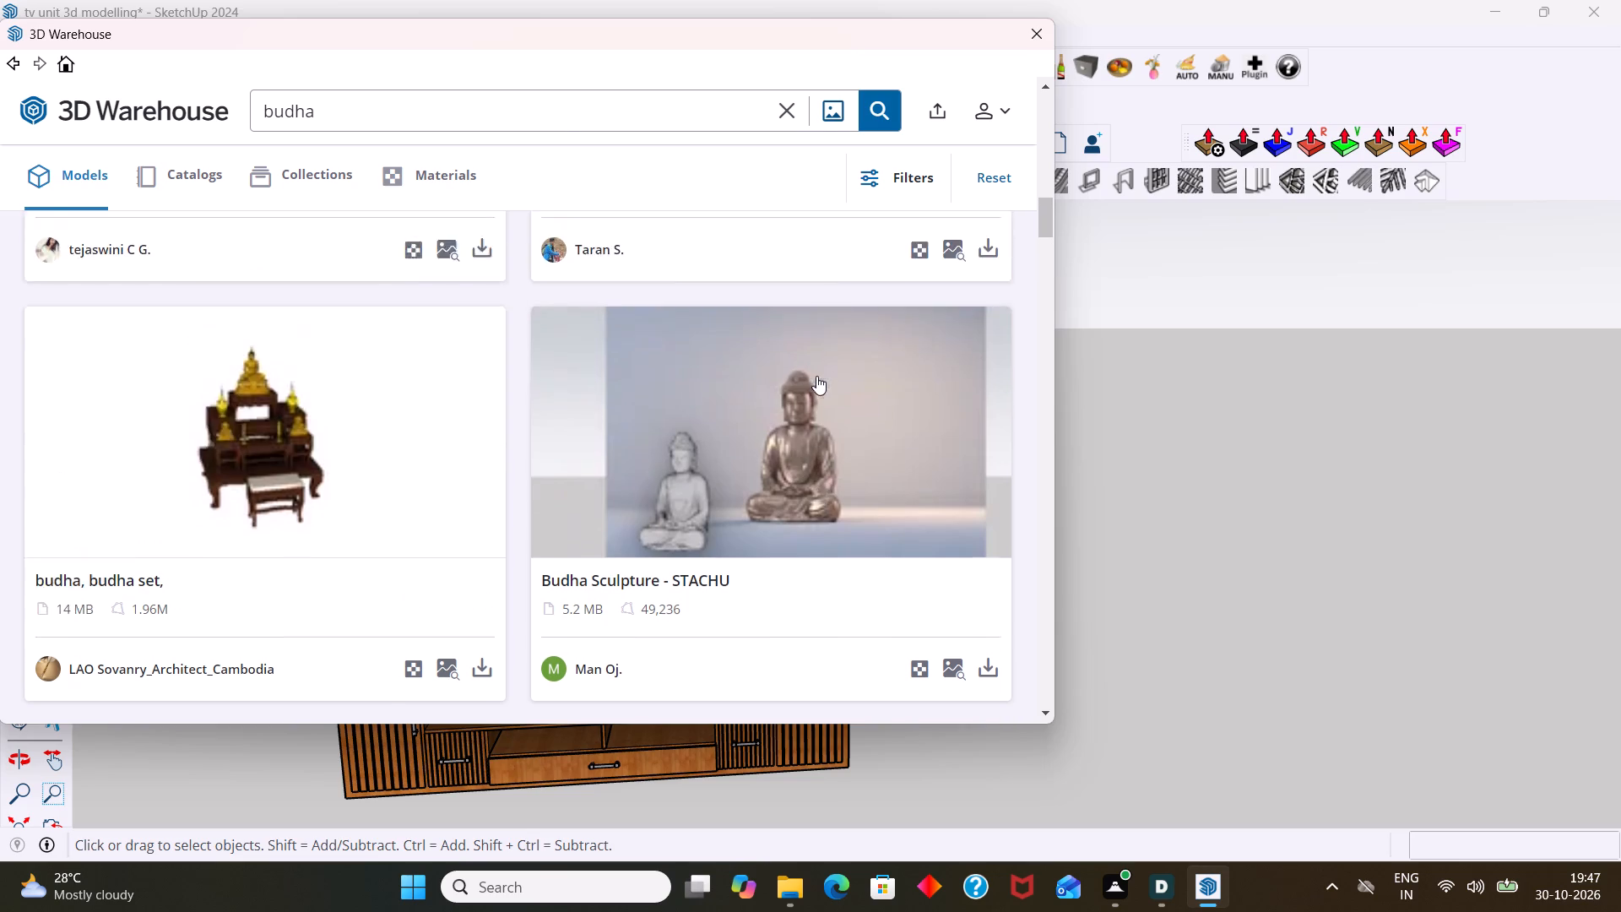
scroll(816, 376, up, 7)
scroll(820, 371, down, 3)
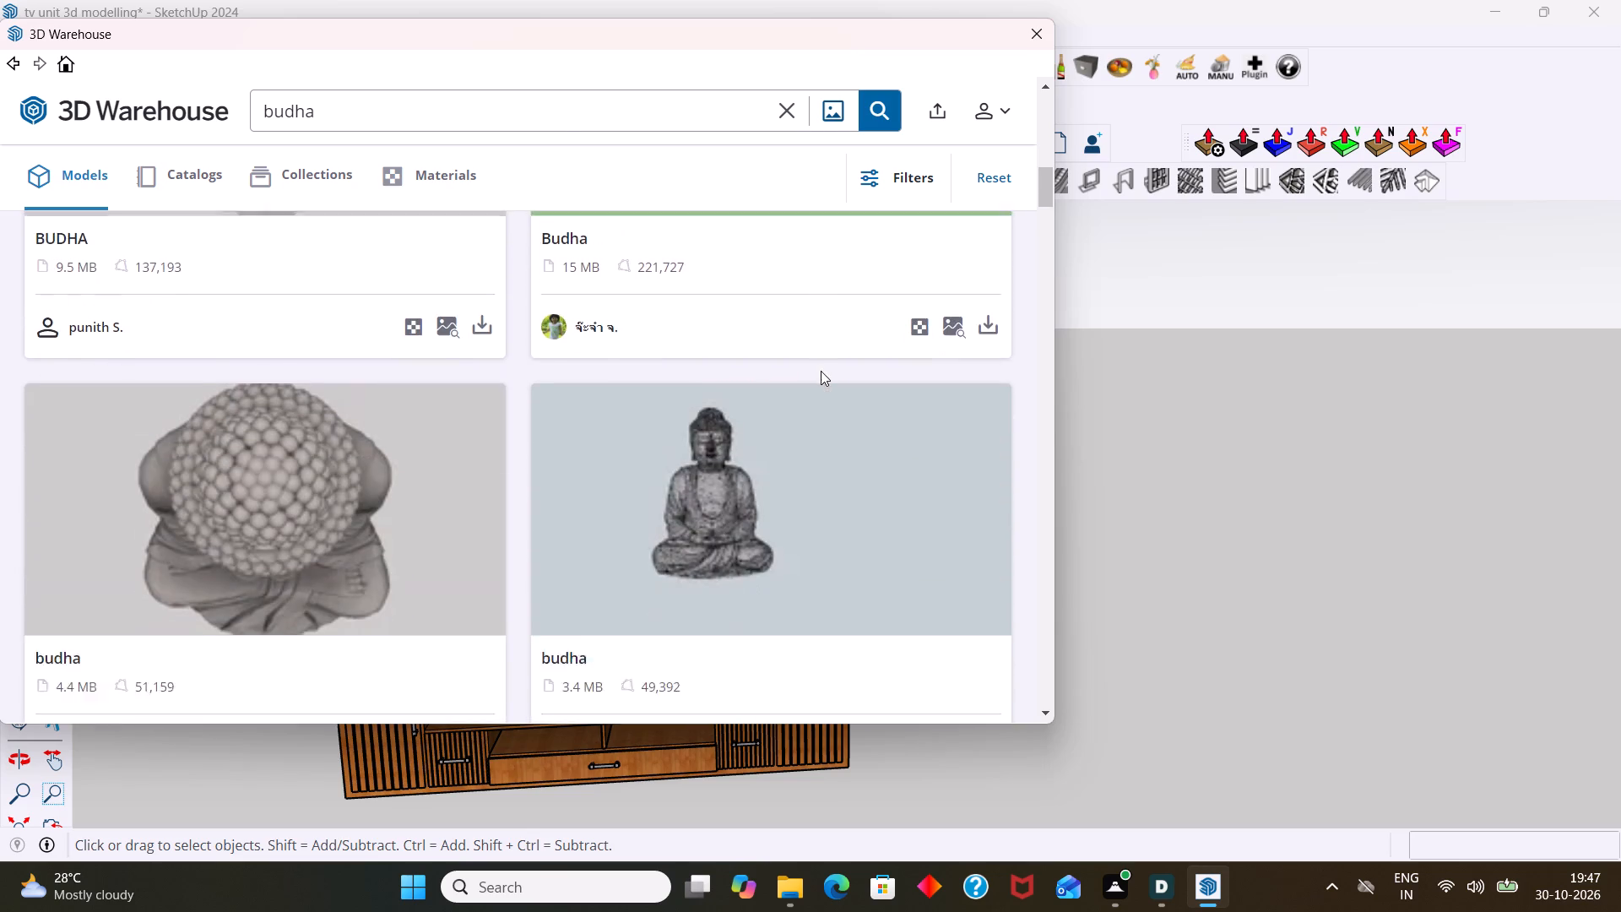
scroll(821, 371, down, 5)
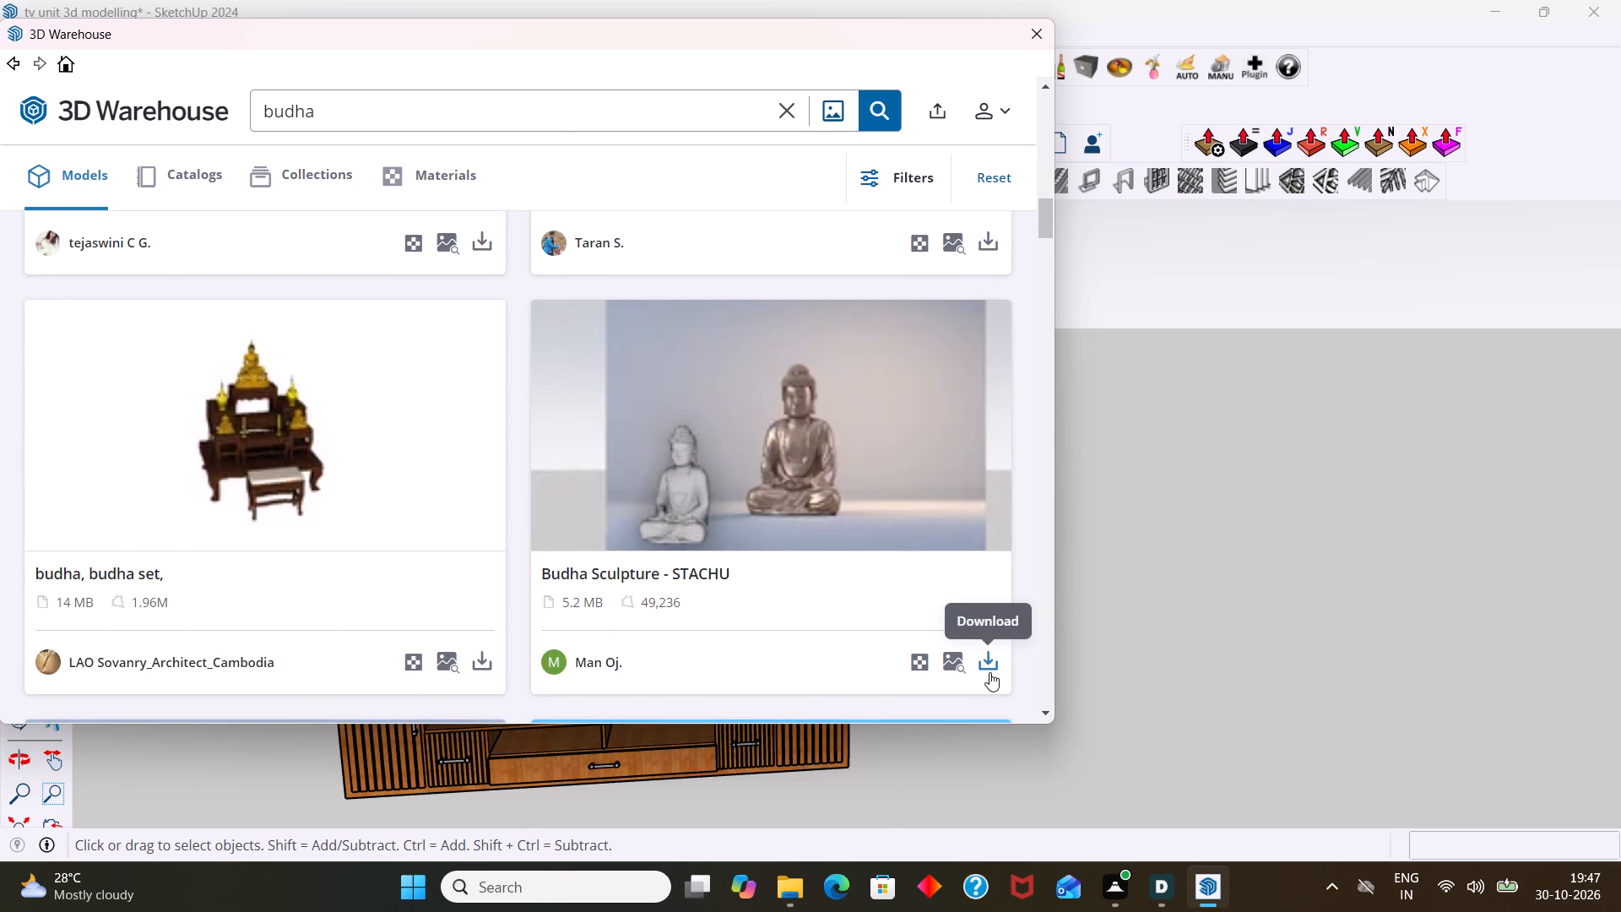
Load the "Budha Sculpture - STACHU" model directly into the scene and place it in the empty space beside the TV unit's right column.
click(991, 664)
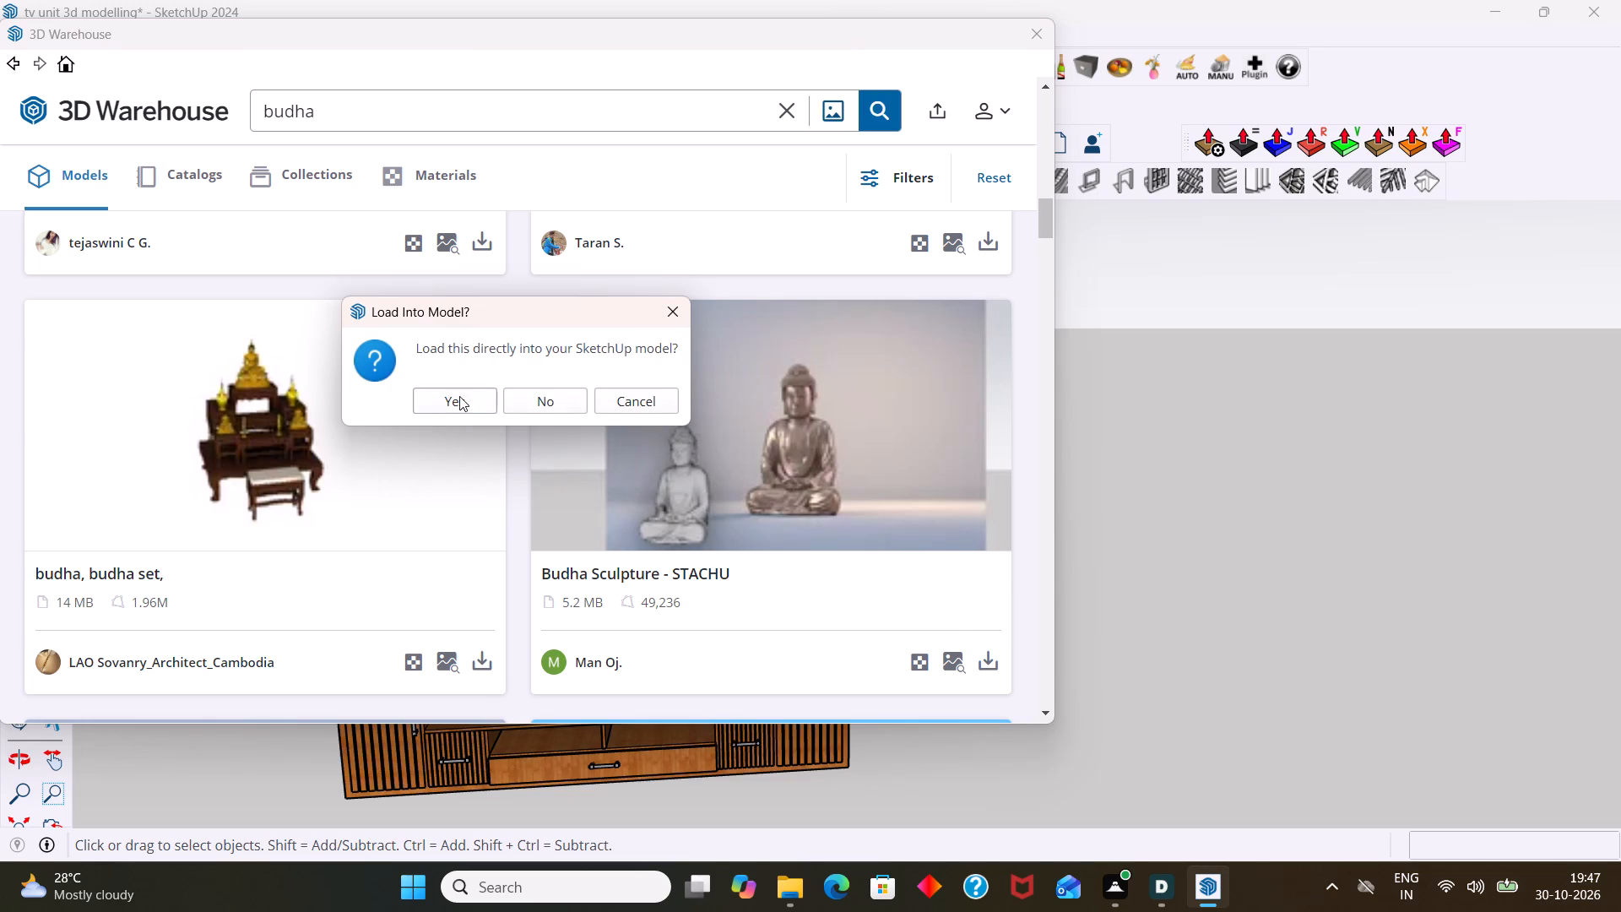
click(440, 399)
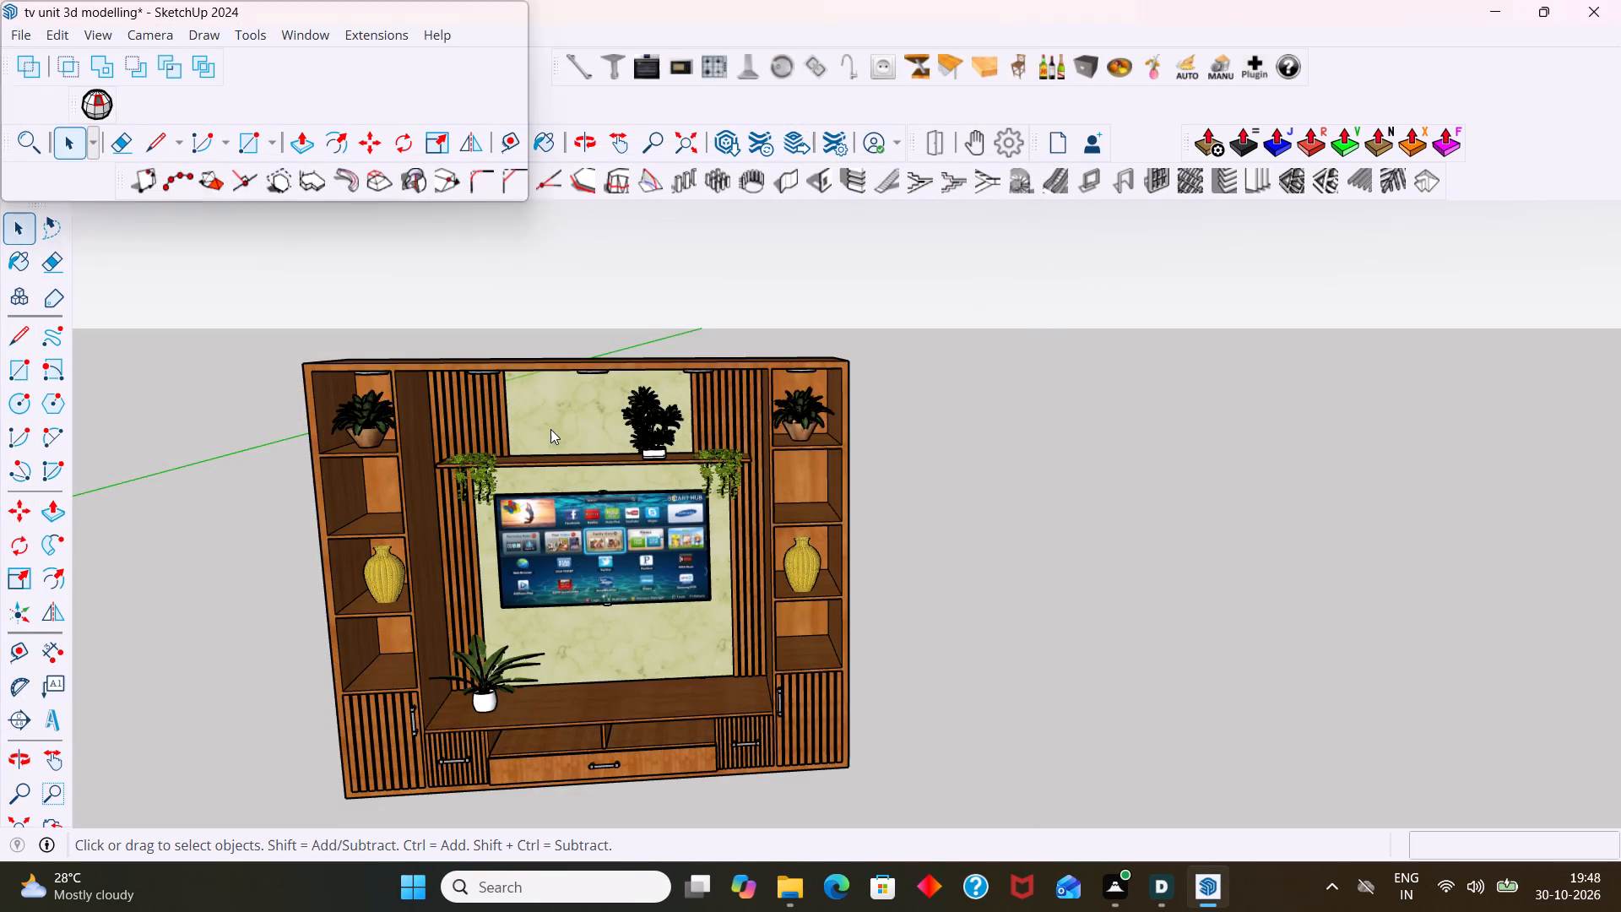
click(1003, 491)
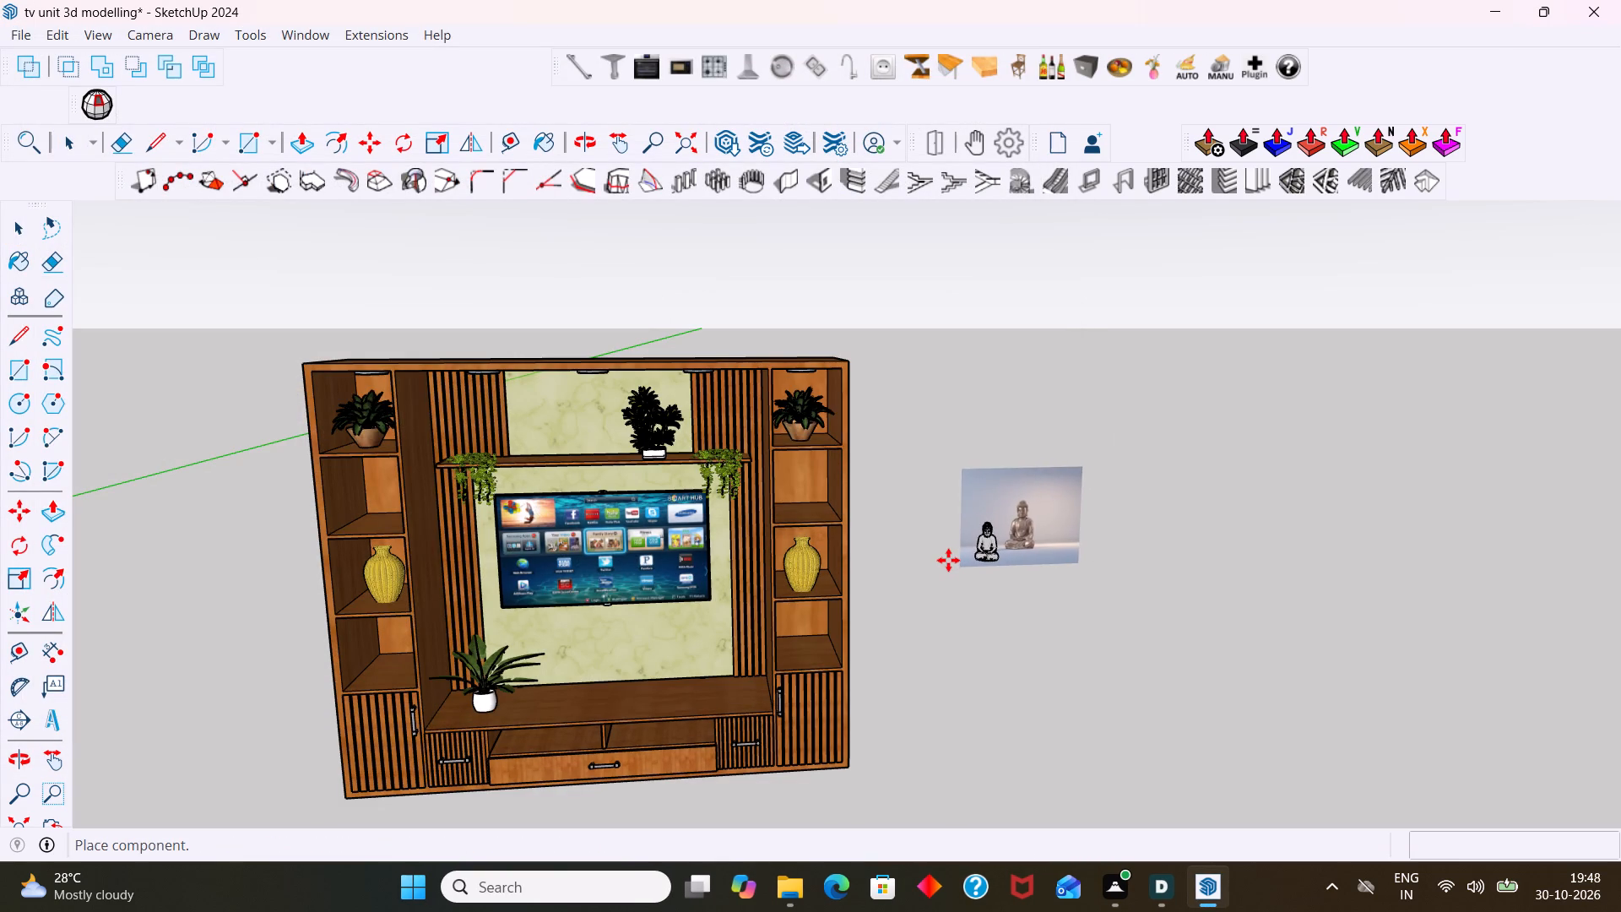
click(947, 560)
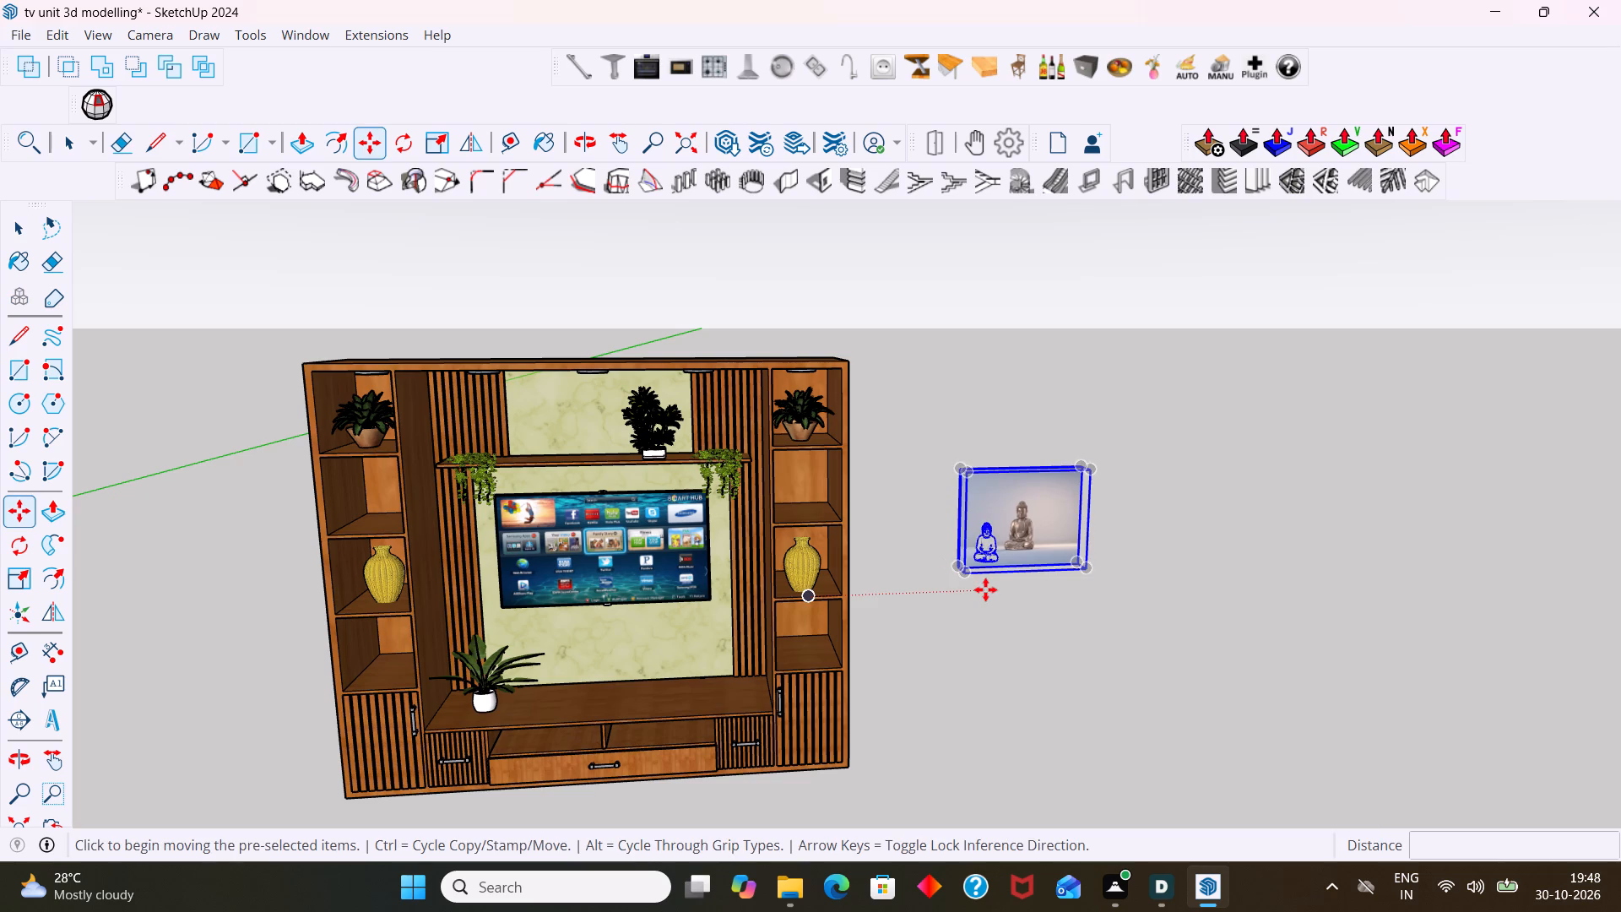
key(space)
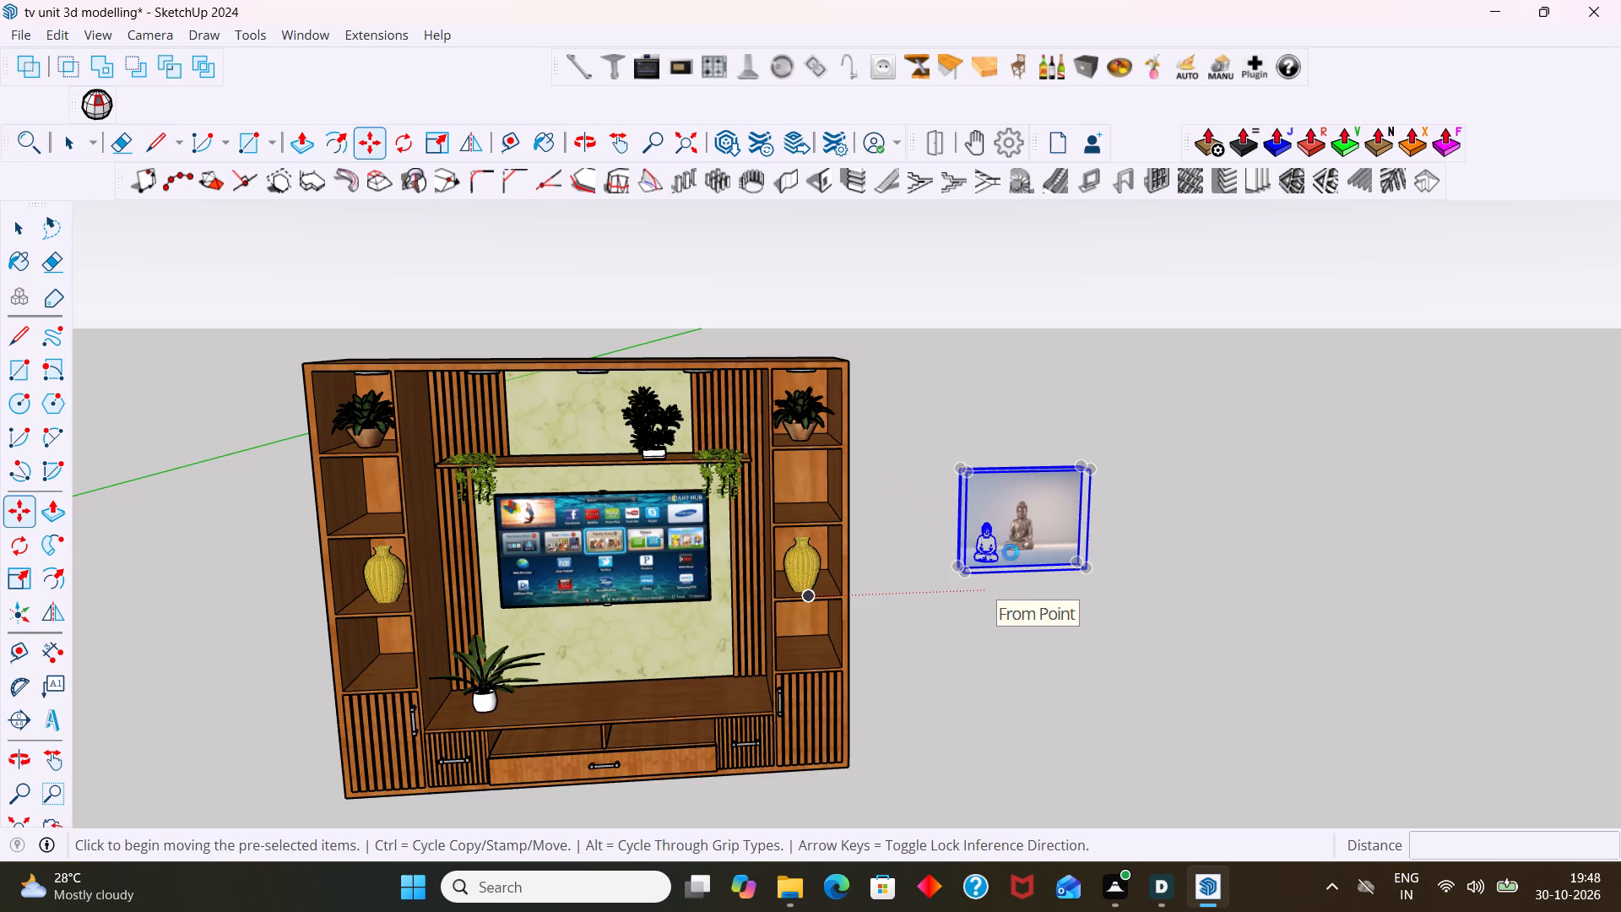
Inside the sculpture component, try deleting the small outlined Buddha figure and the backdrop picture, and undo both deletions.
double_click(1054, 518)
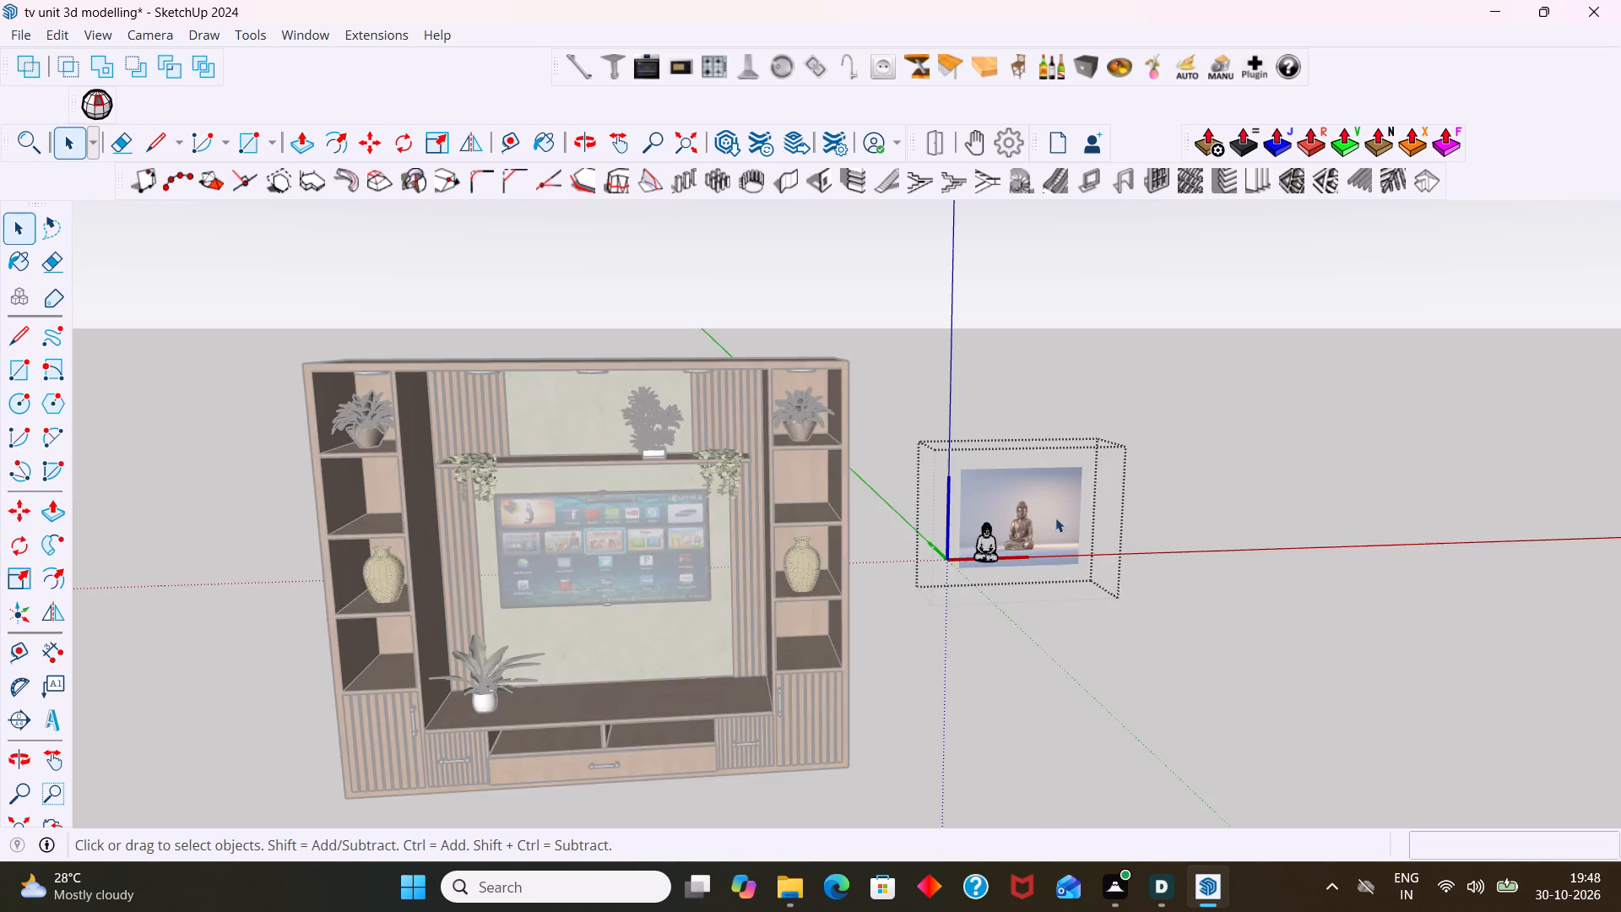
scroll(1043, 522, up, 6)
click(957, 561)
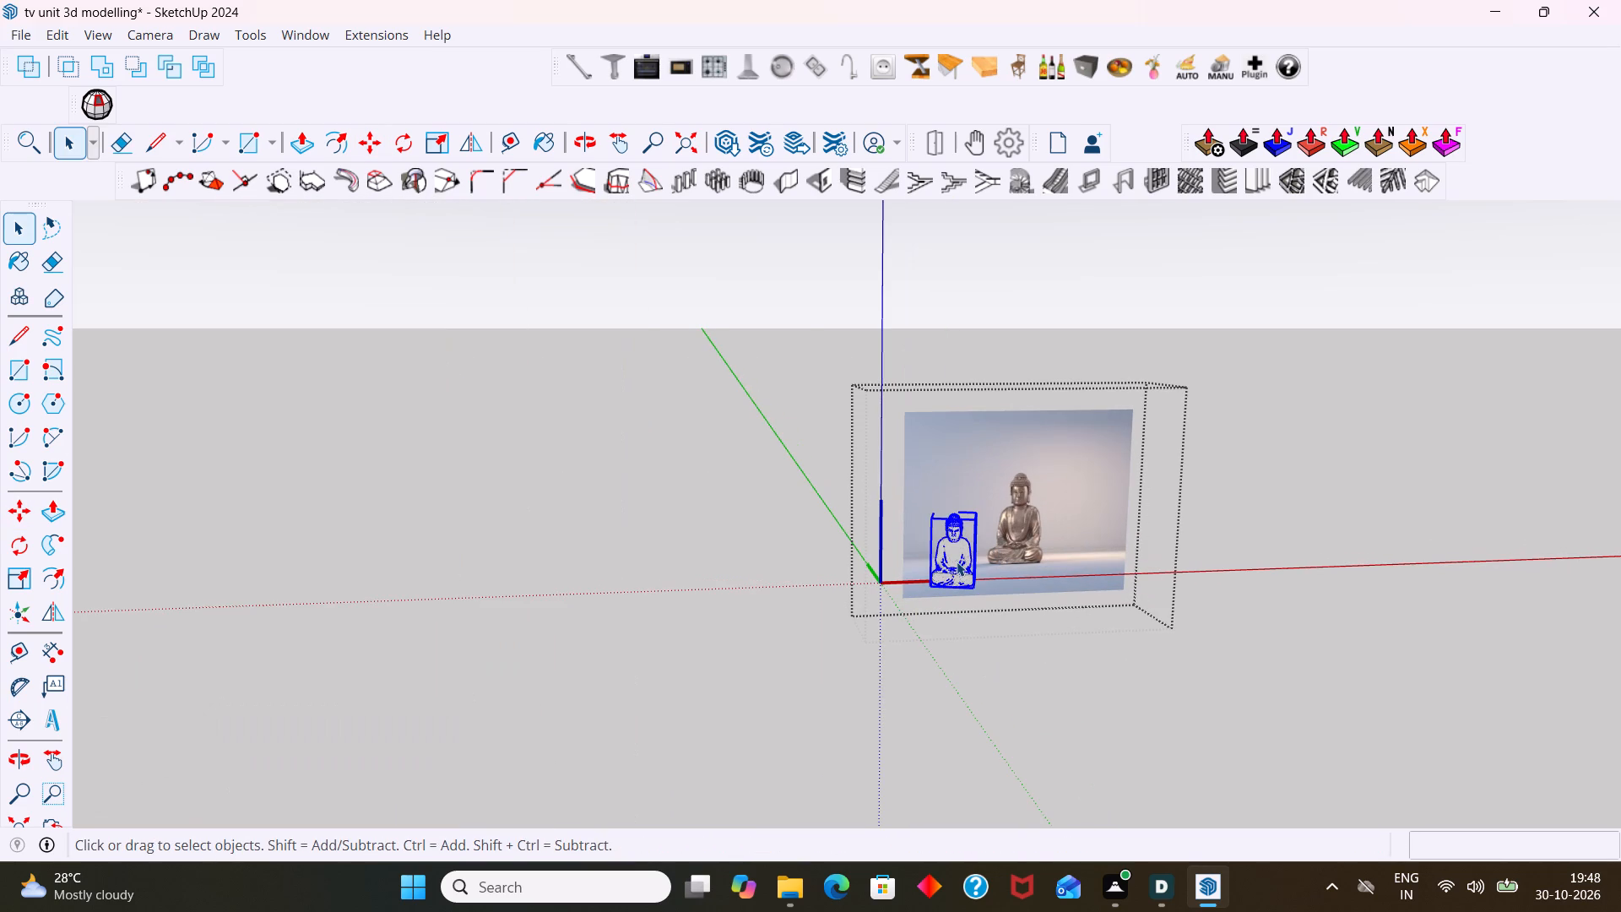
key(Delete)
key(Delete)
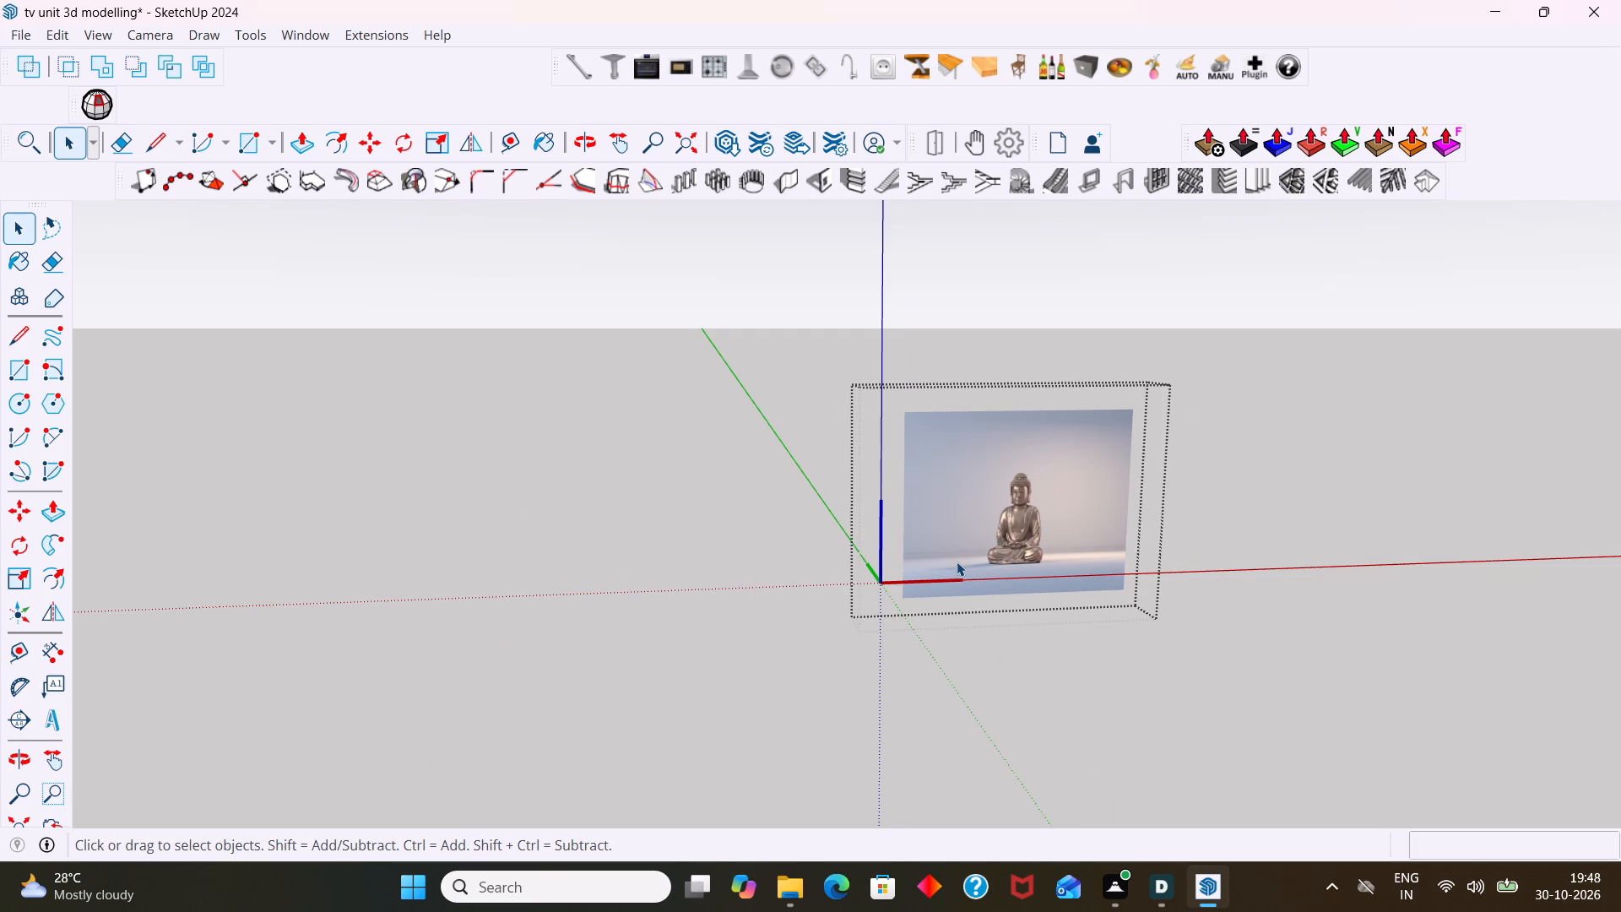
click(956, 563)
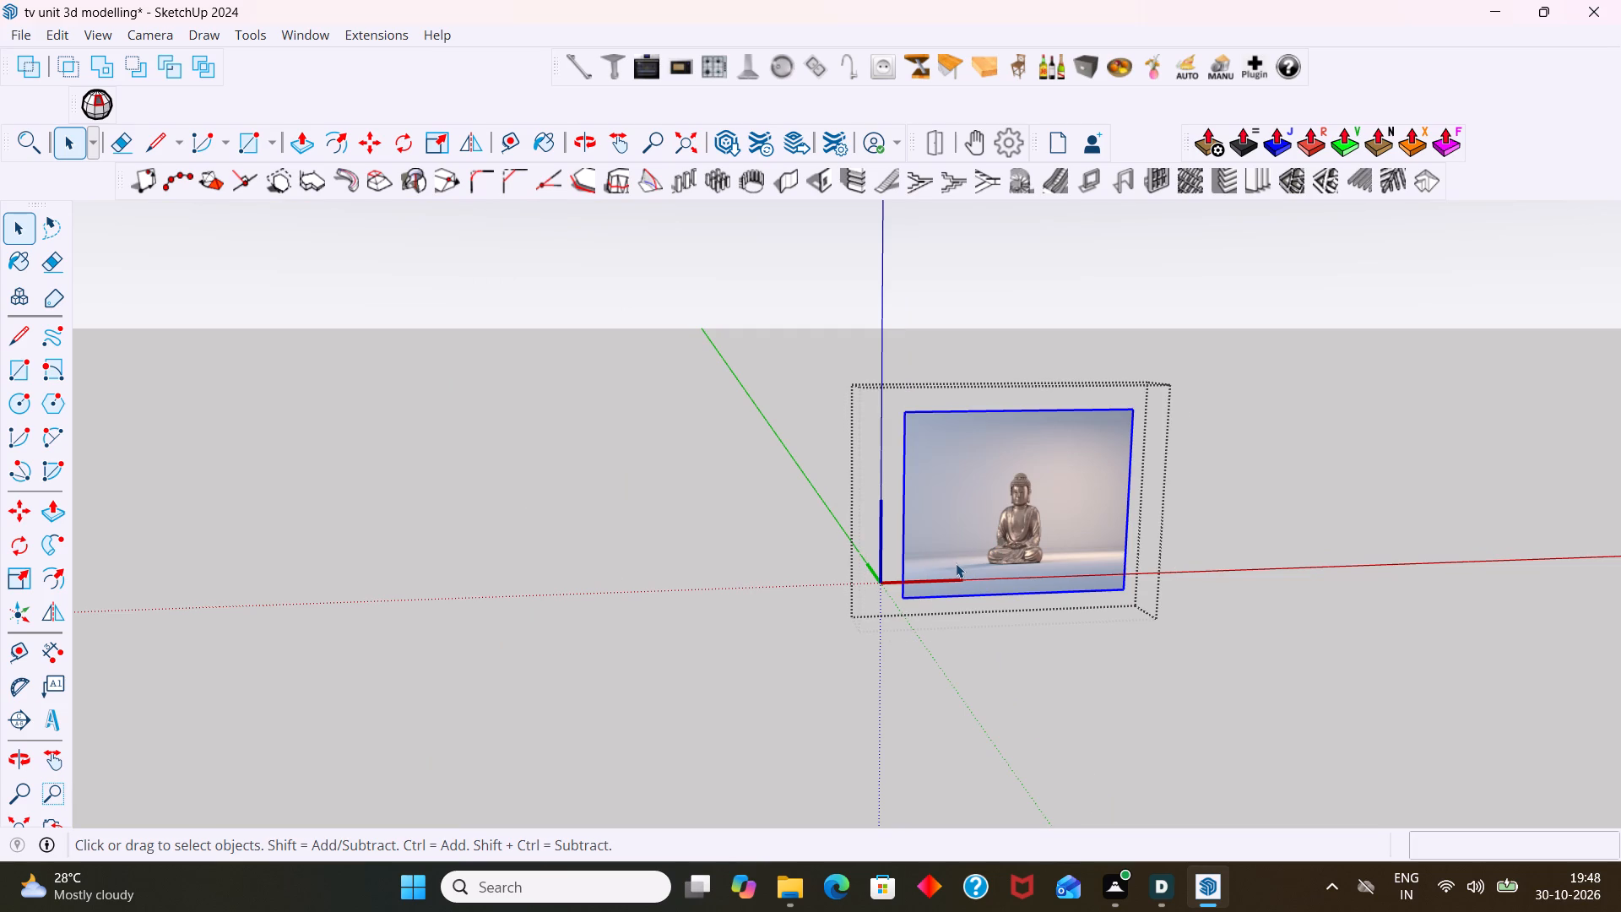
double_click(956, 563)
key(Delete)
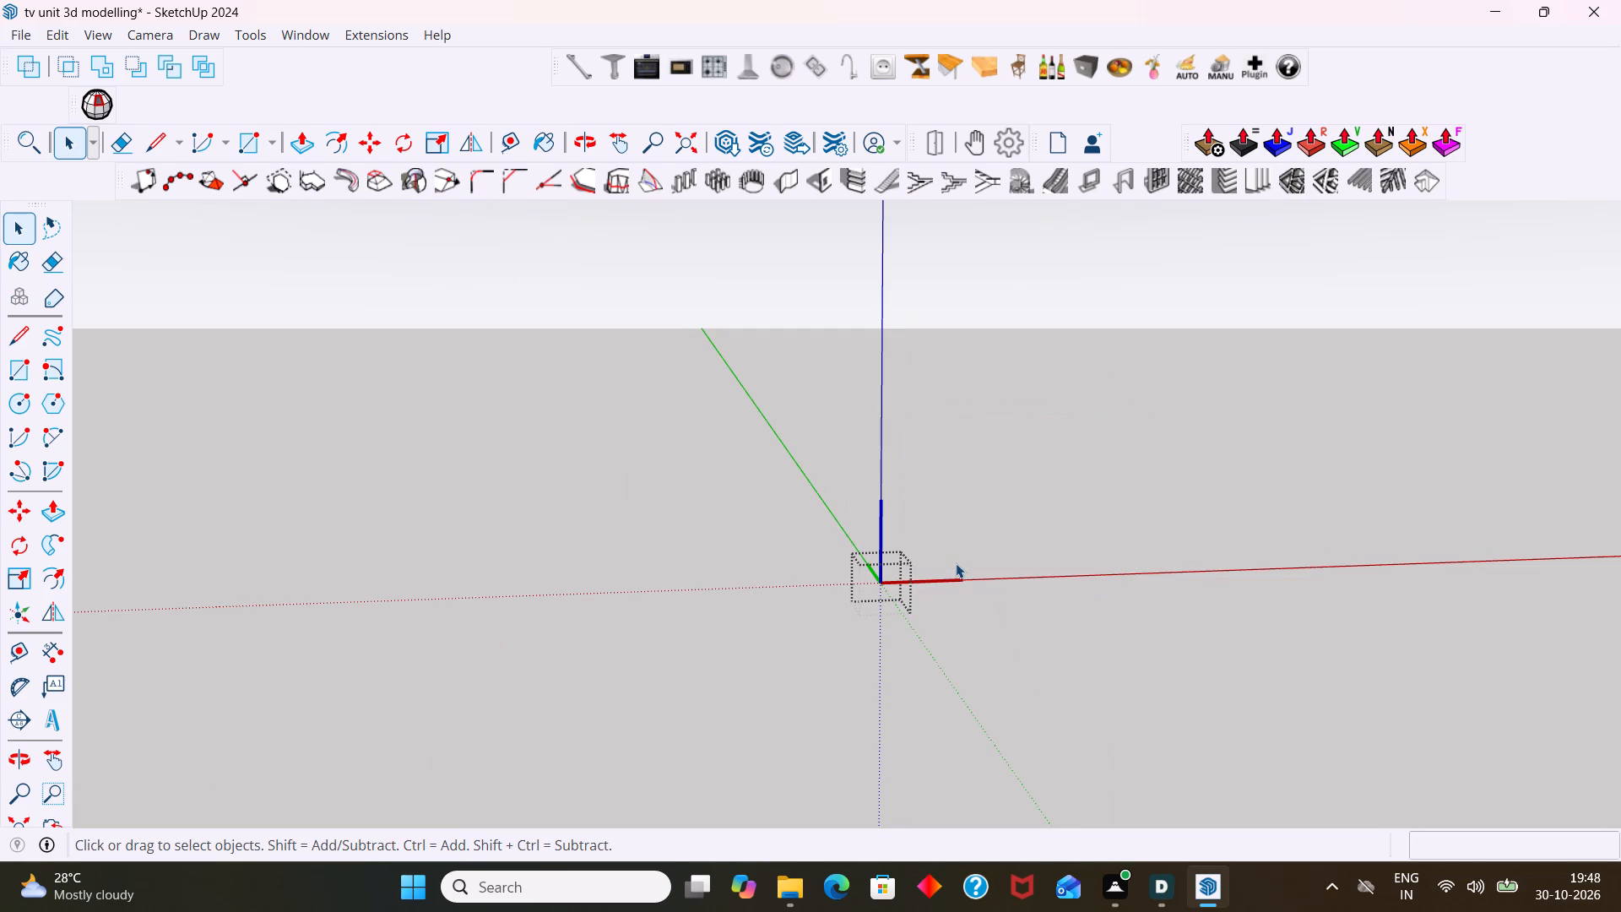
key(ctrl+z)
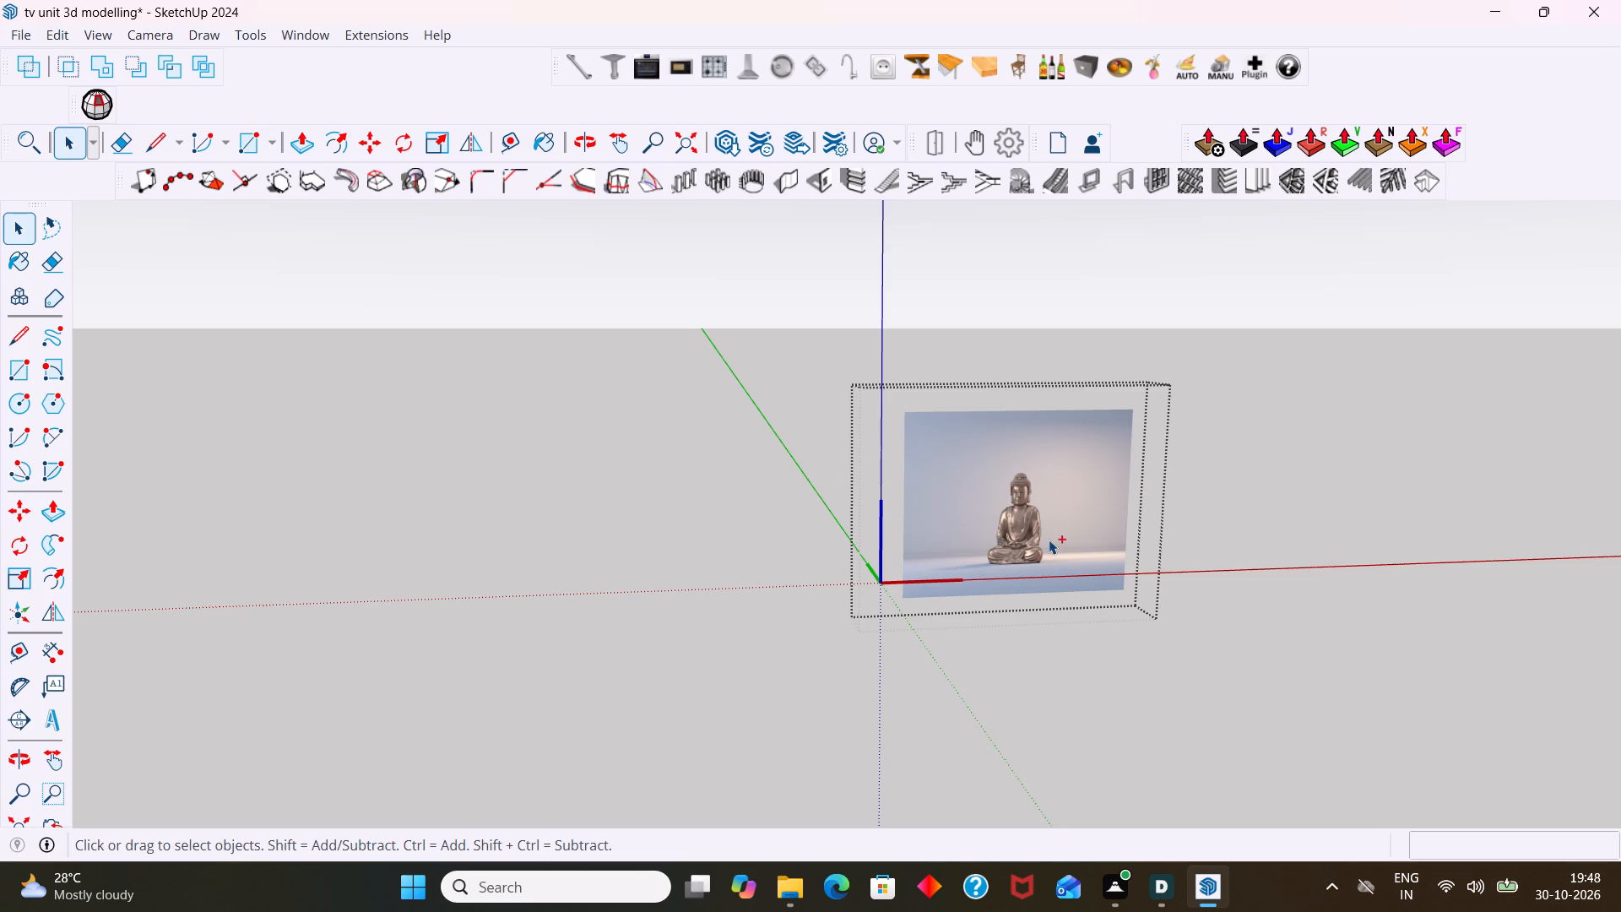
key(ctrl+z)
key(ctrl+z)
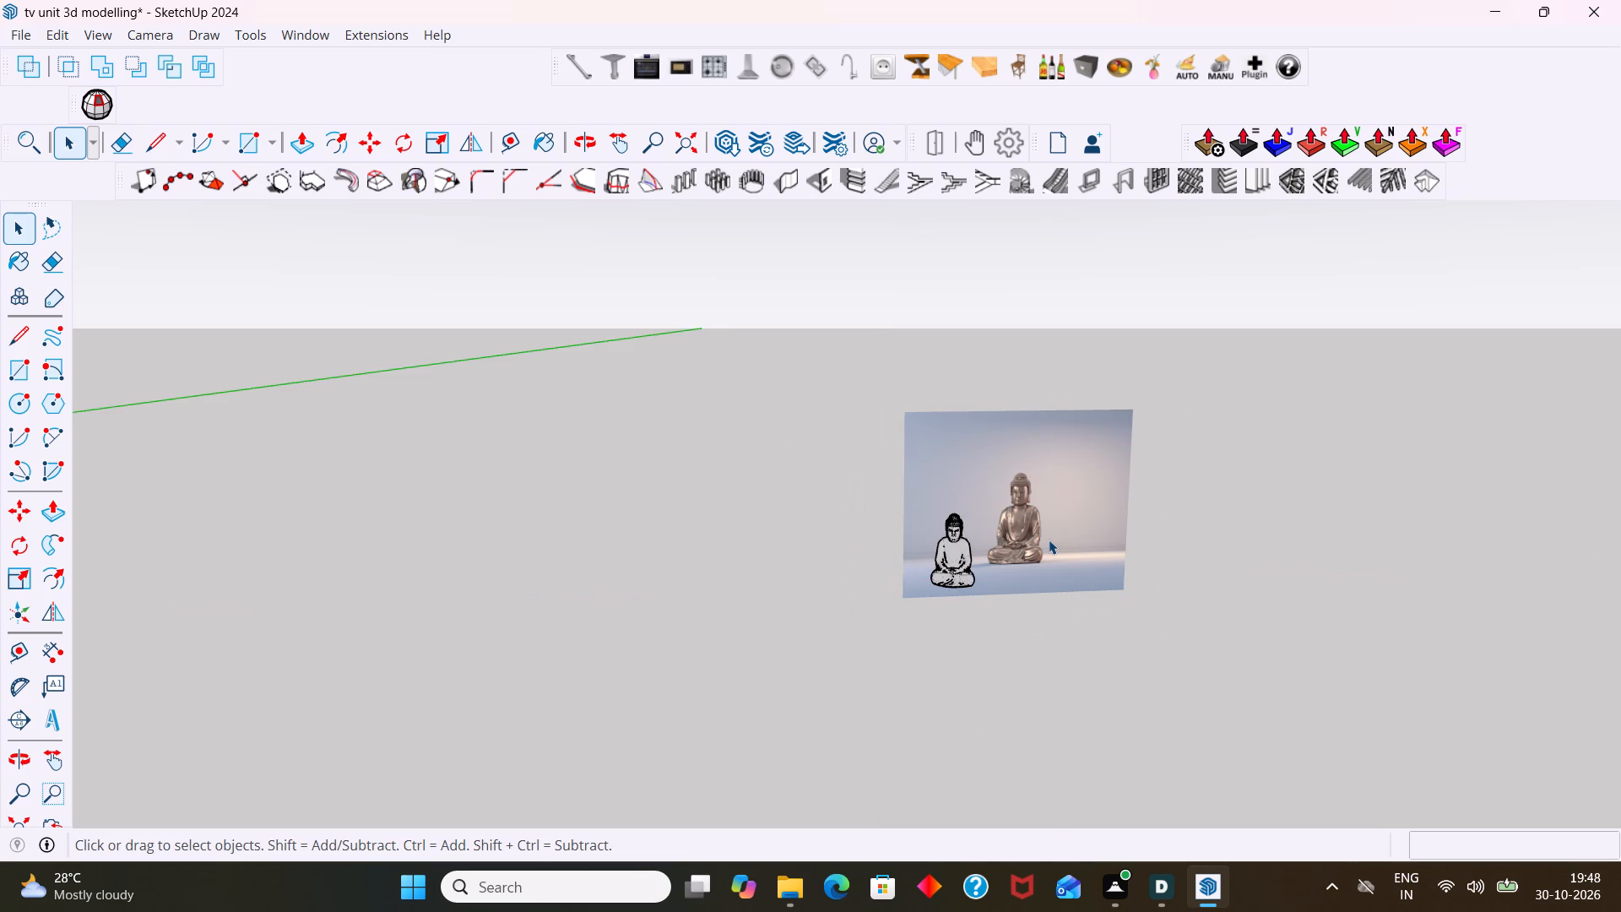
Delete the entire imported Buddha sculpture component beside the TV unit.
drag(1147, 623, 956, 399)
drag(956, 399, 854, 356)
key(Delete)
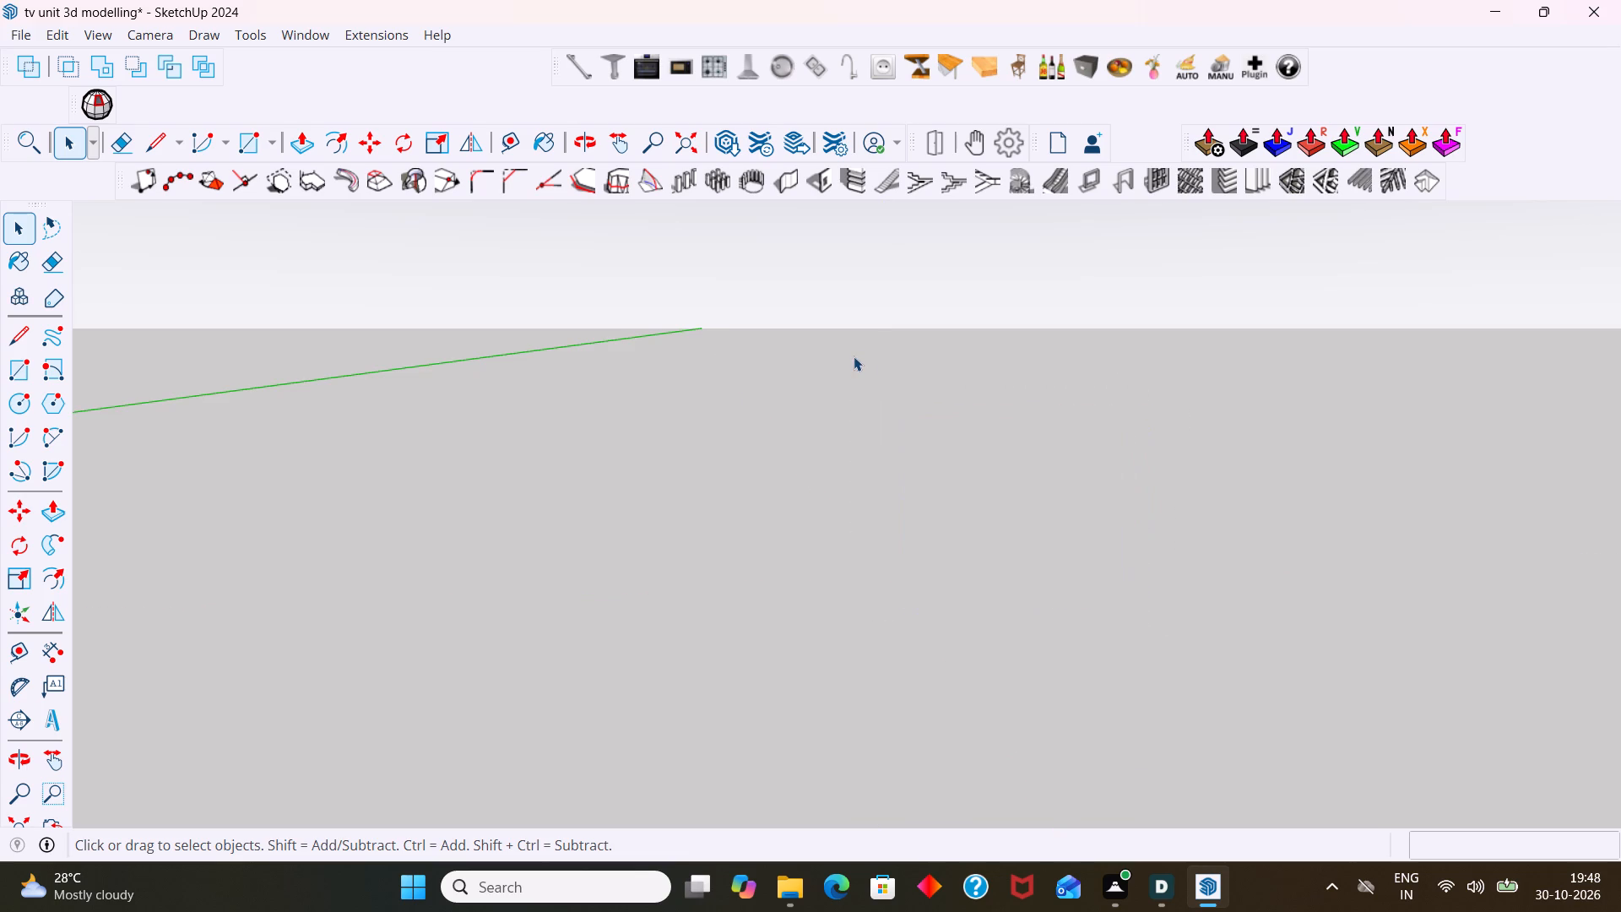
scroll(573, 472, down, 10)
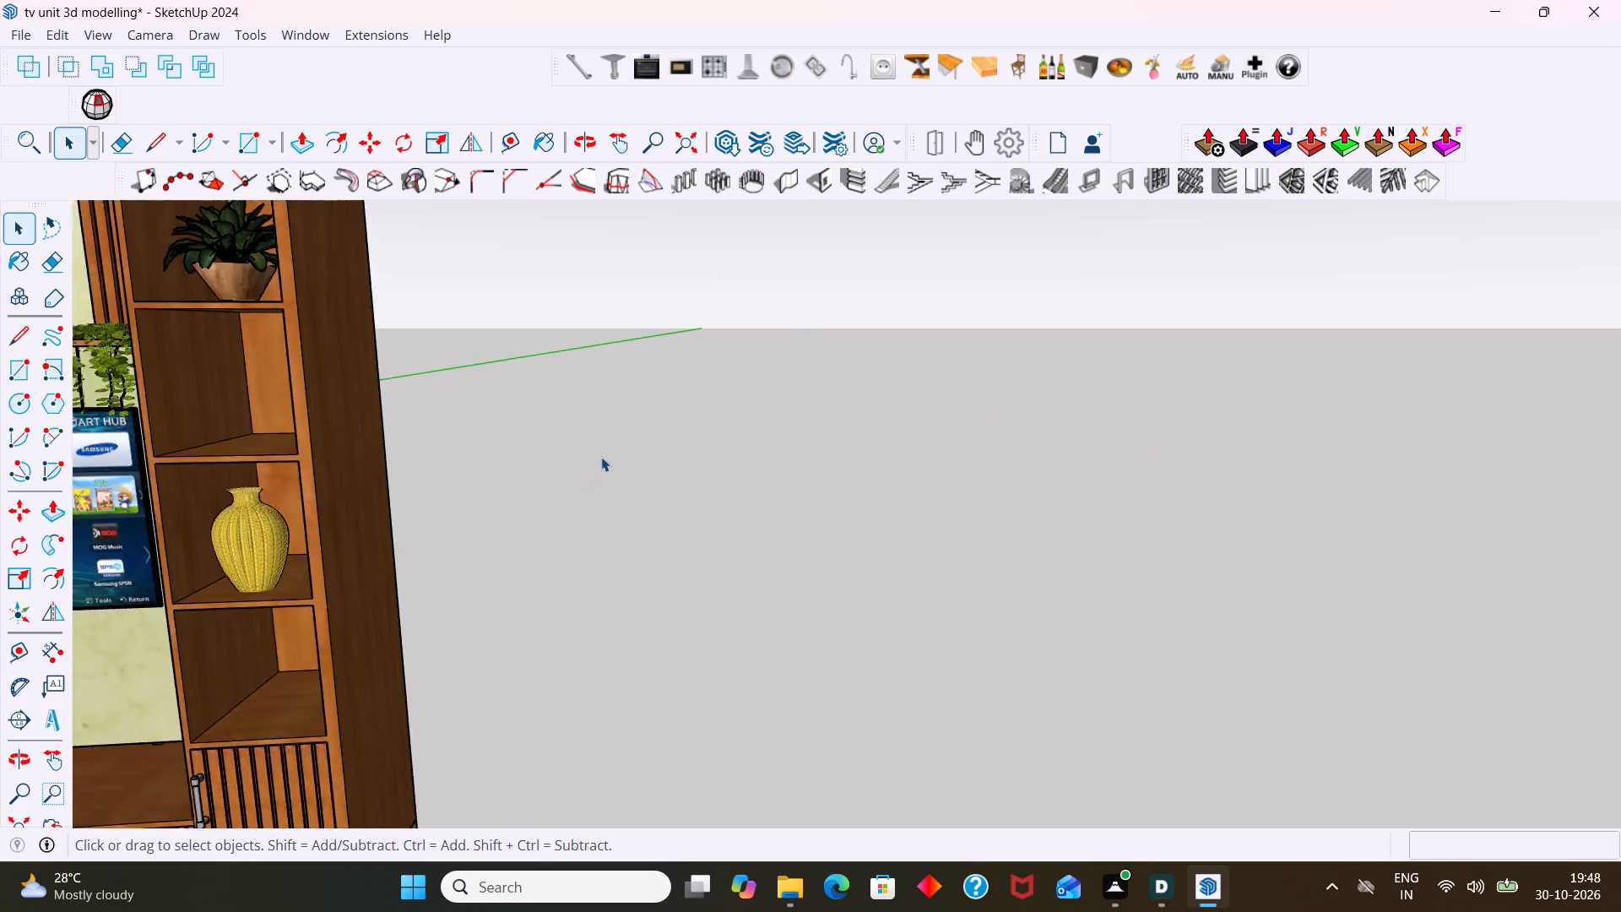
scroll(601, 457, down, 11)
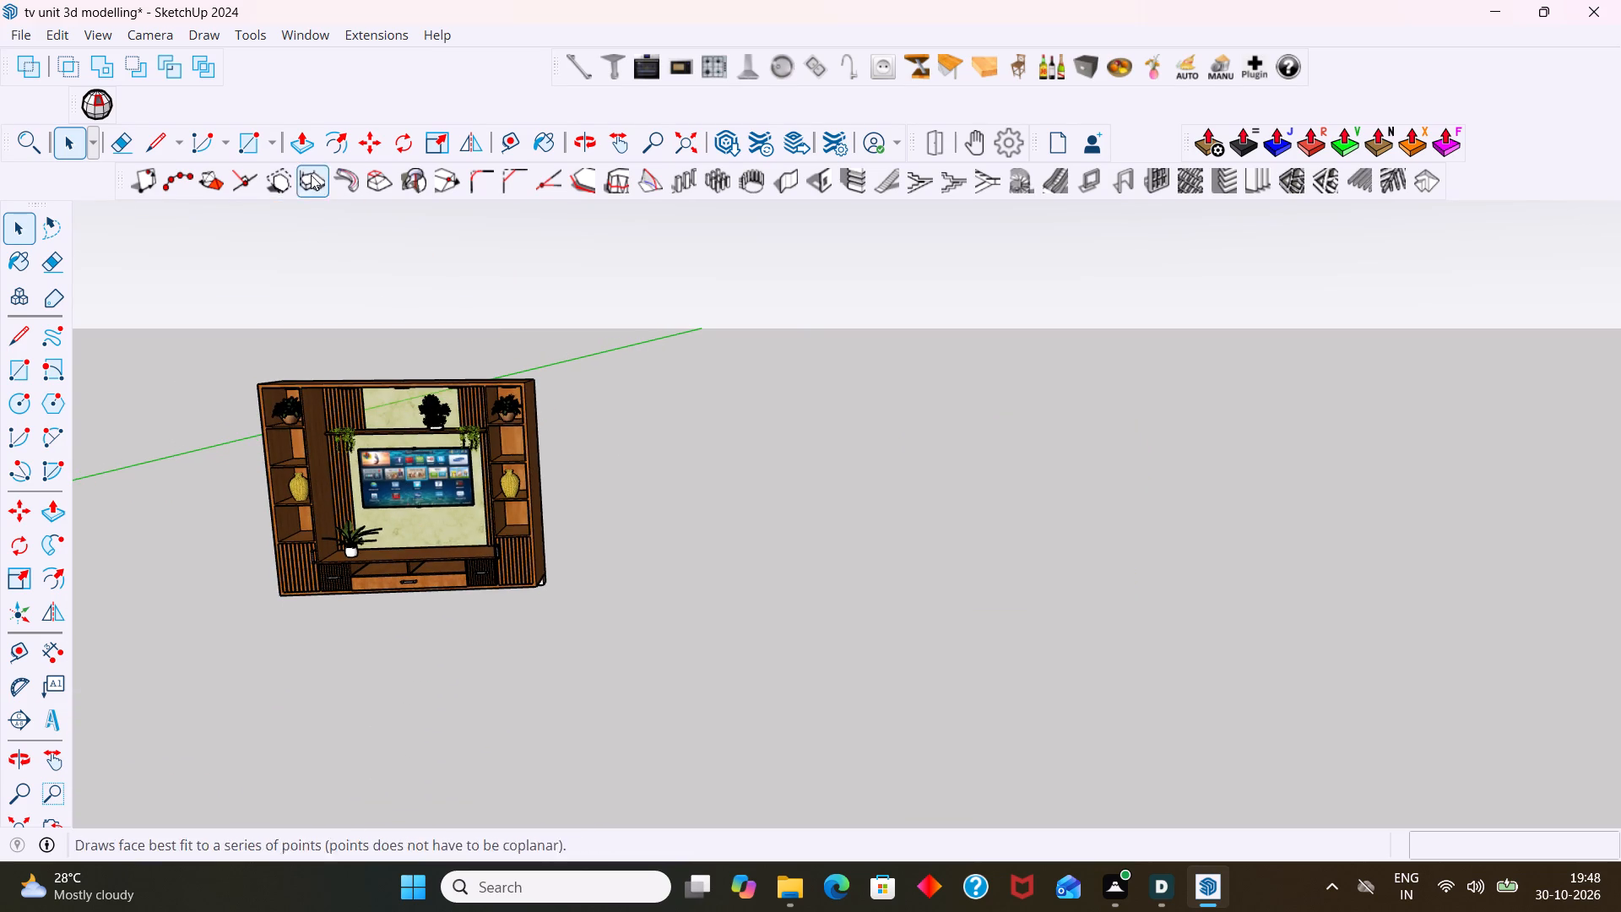
Reopen 3D Warehouse and browse the budha models again to find another statue for the TV unit.
click(298, 30)
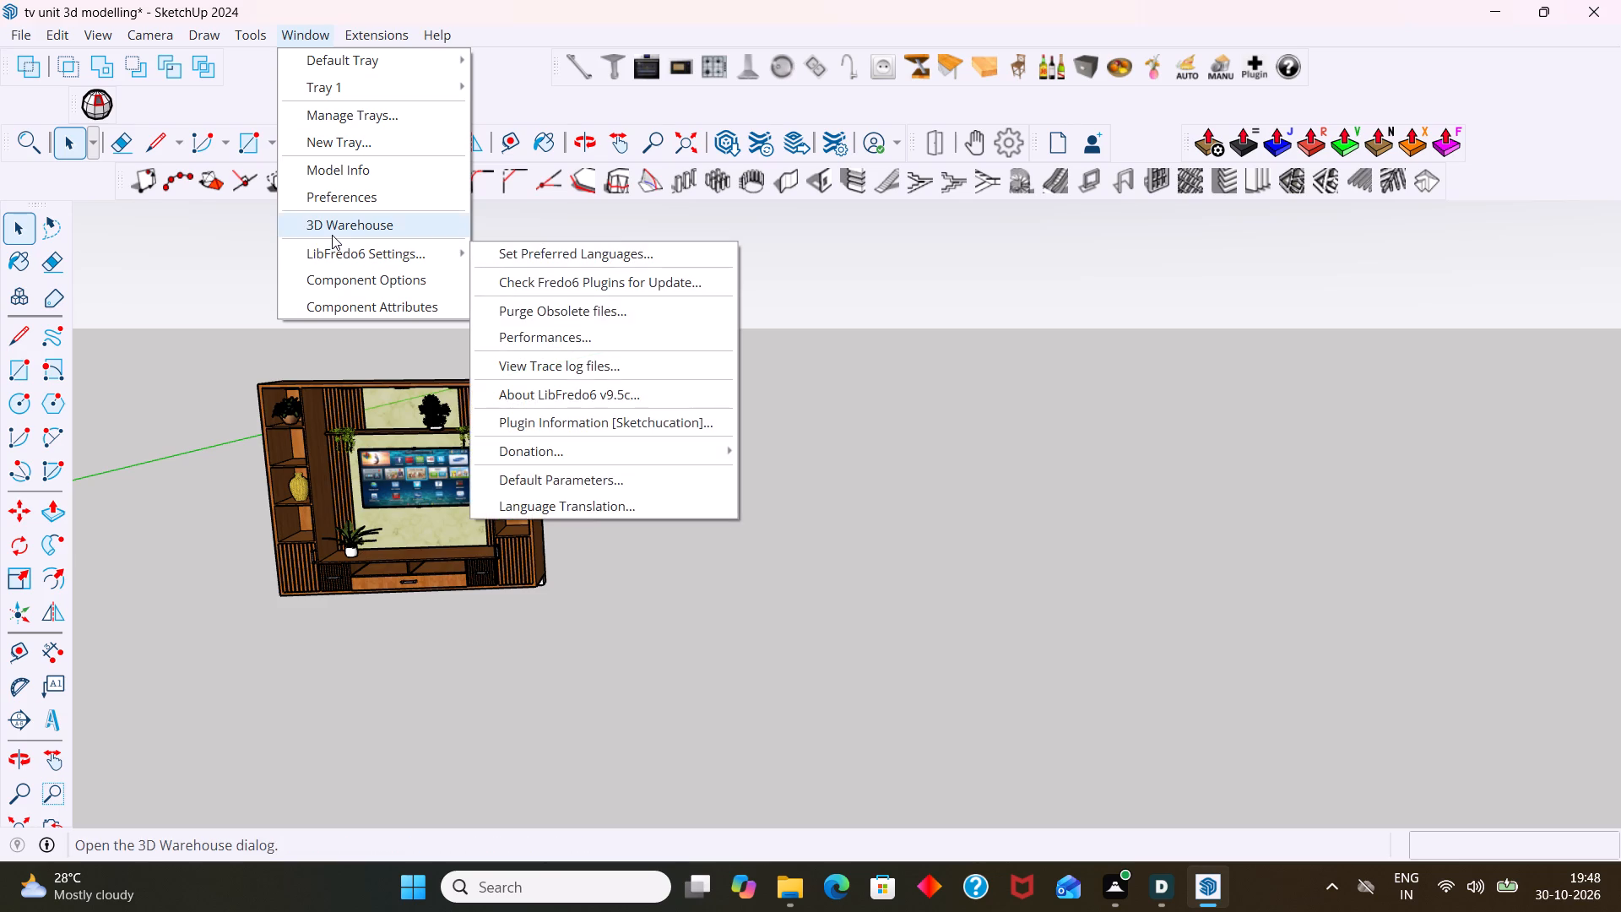
click(332, 235)
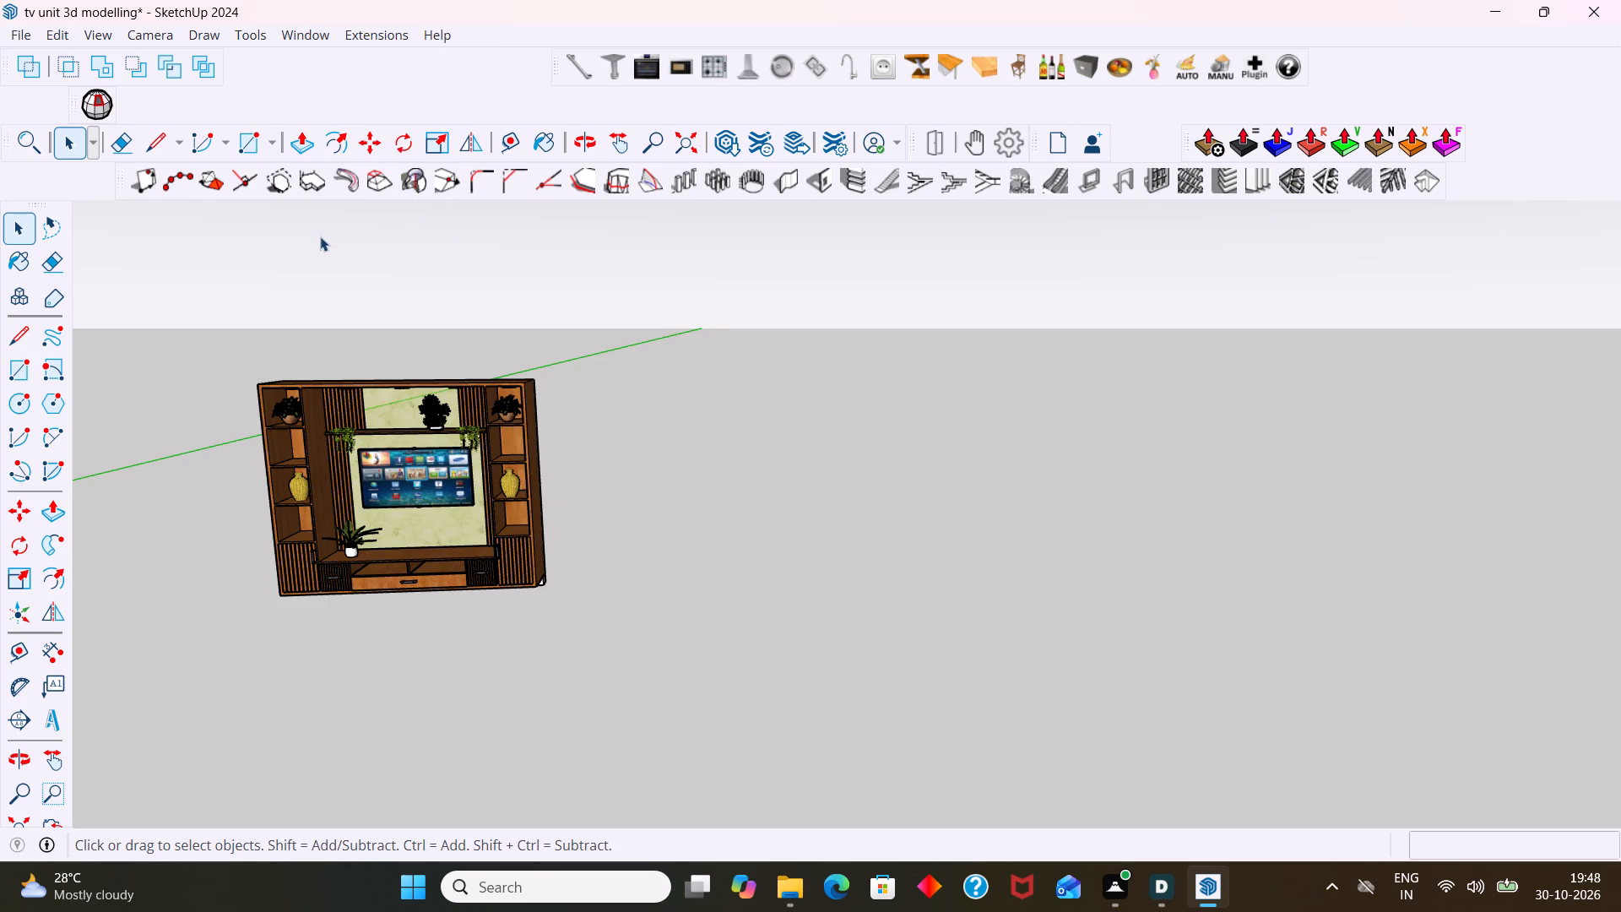
click(305, 41)
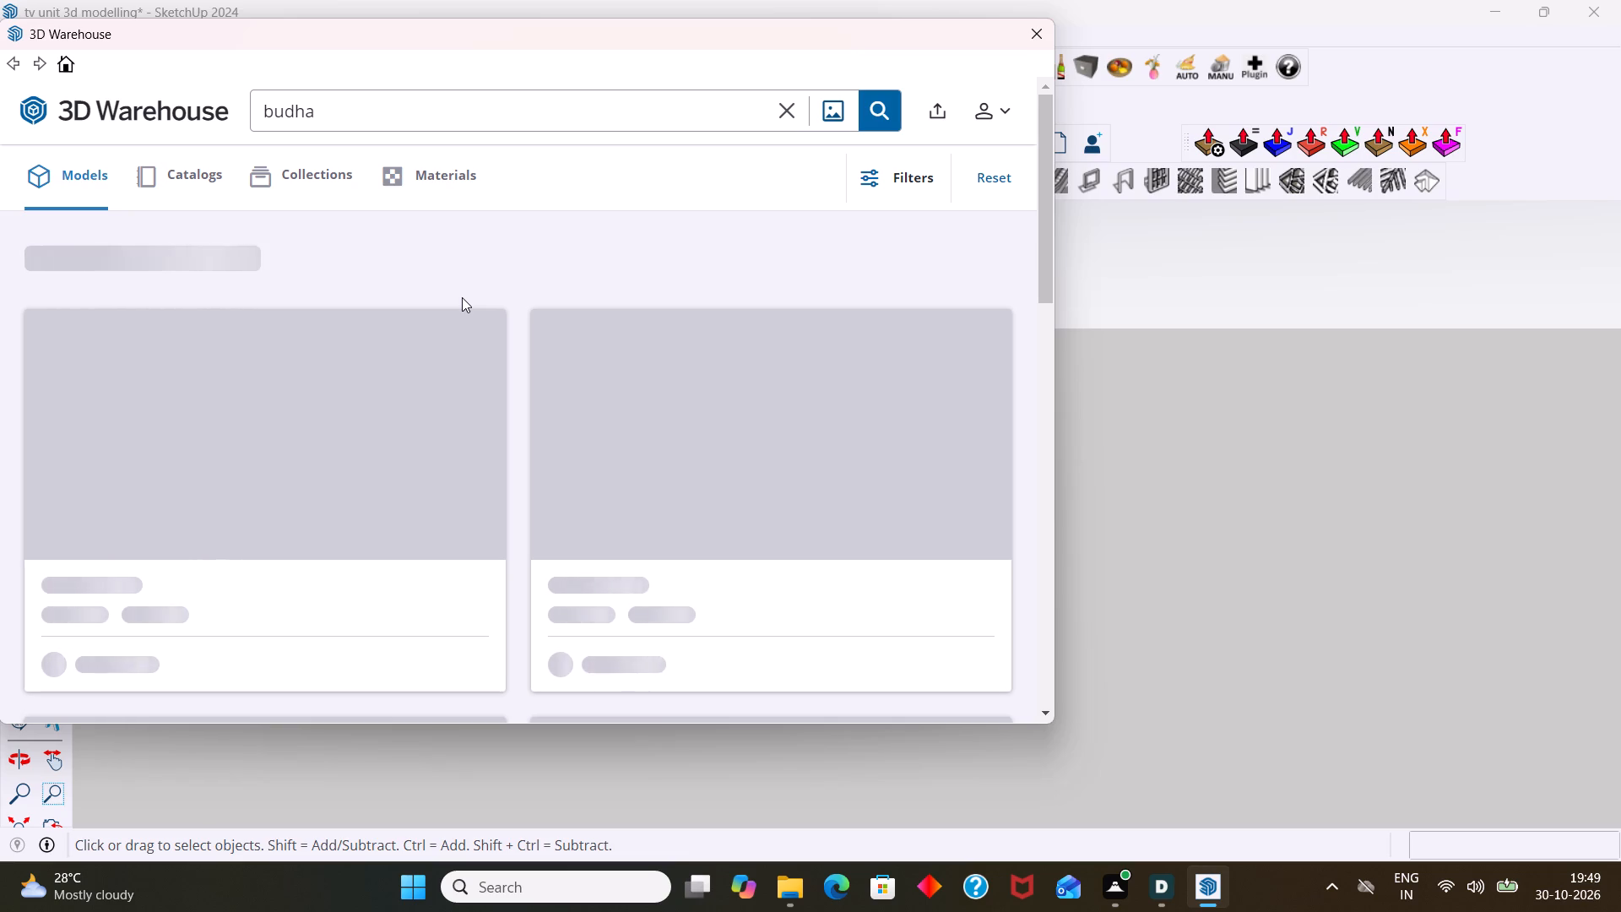
scroll(746, 349, down, 5)
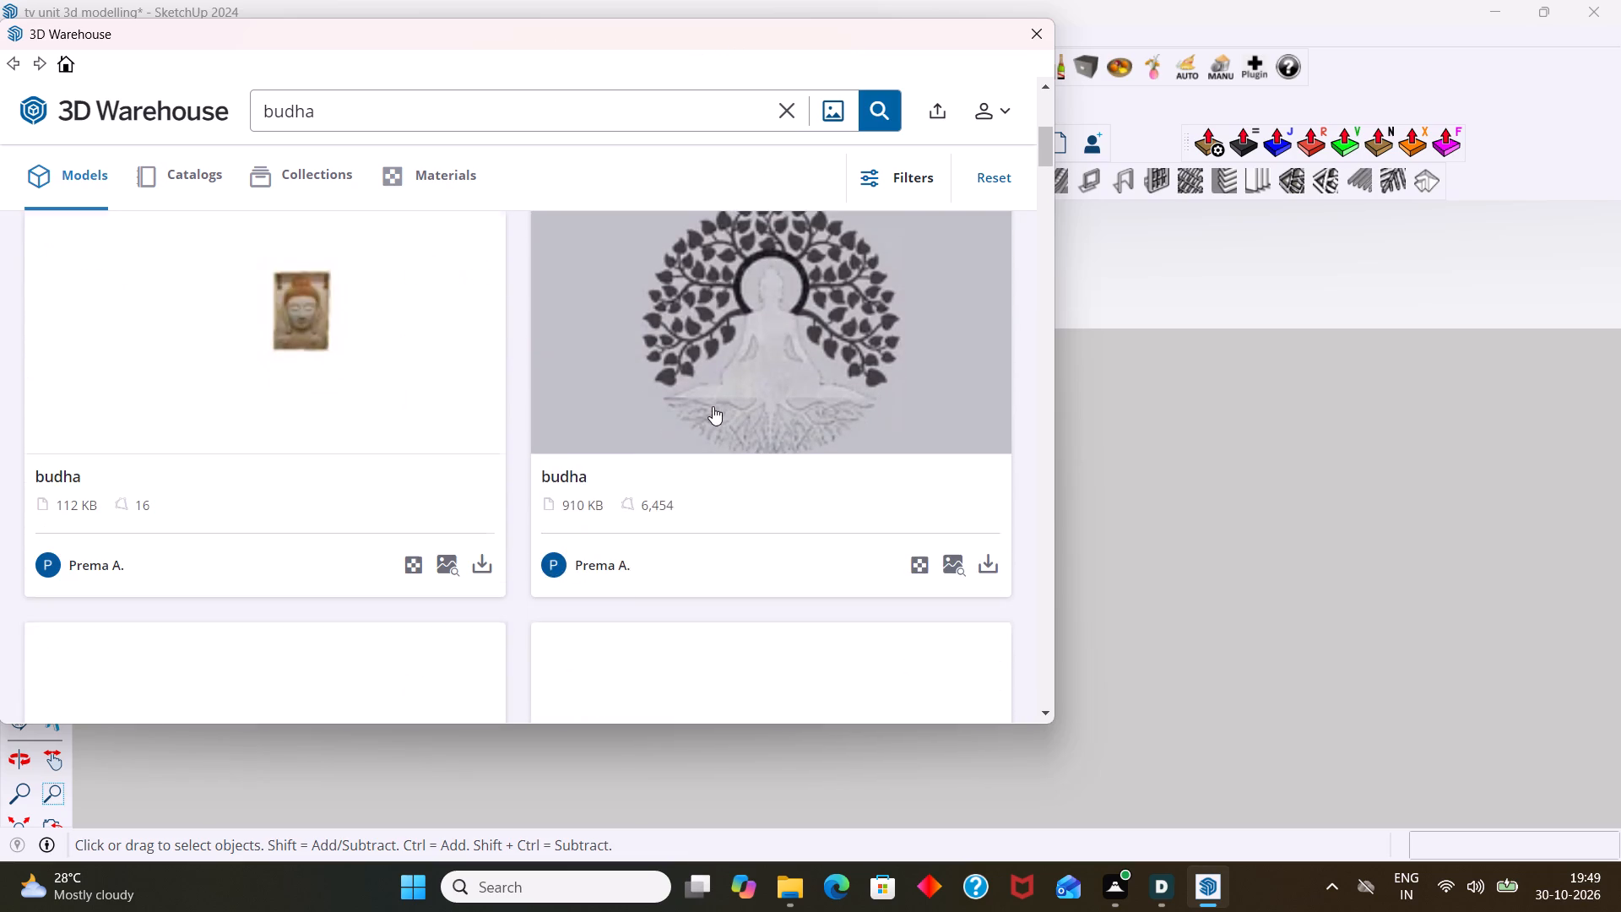
scroll(713, 406, down, 7)
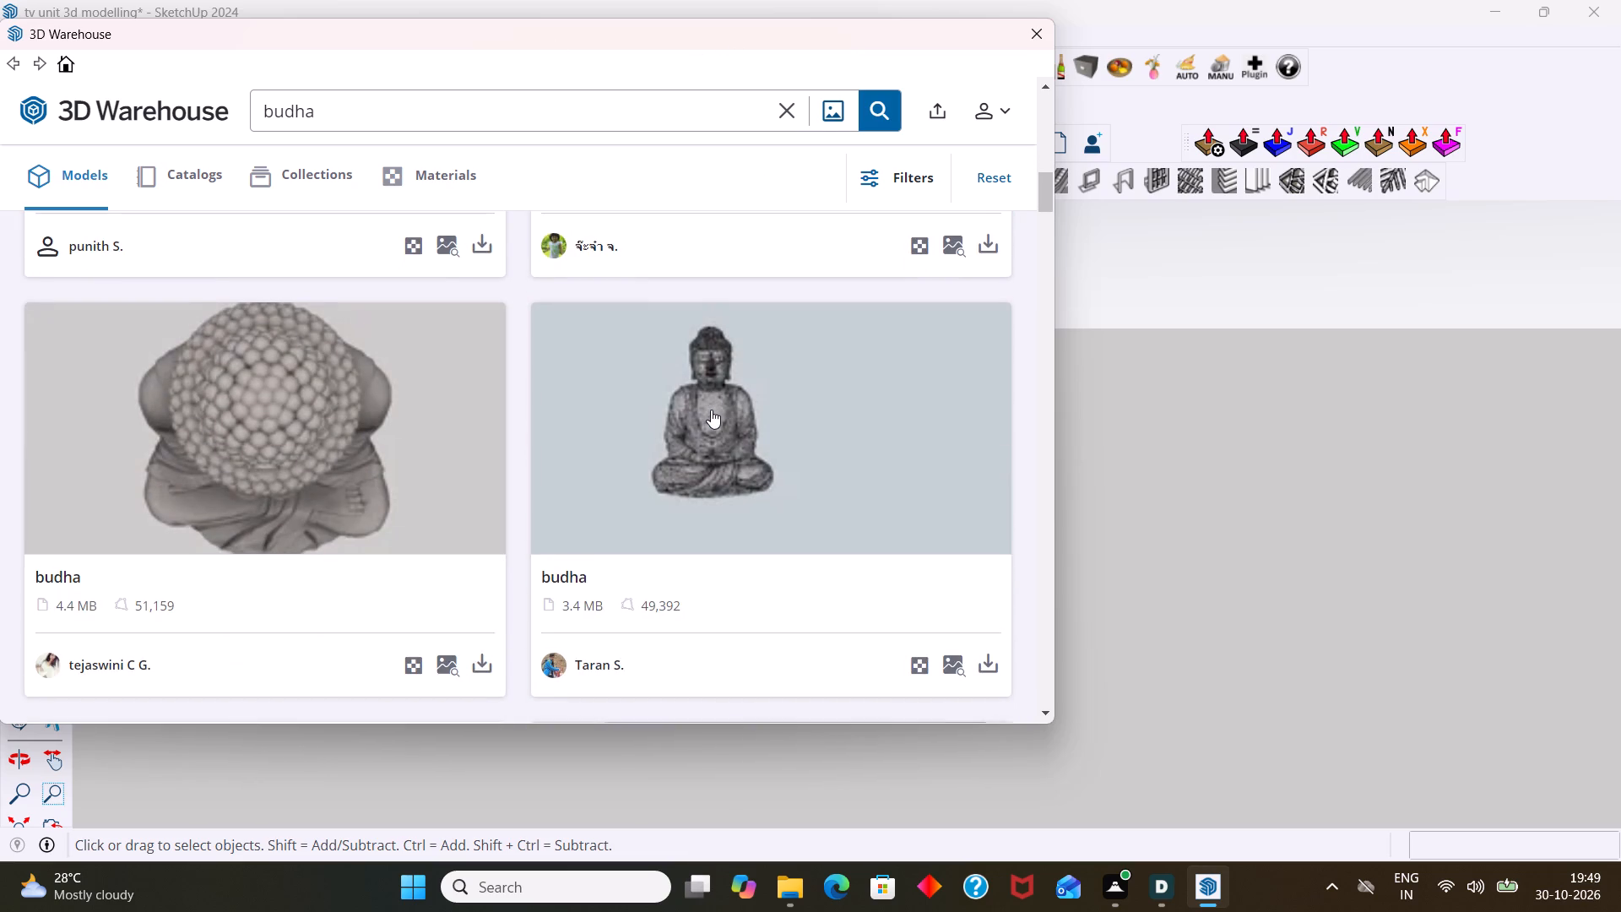
scroll(711, 410, down, 8)
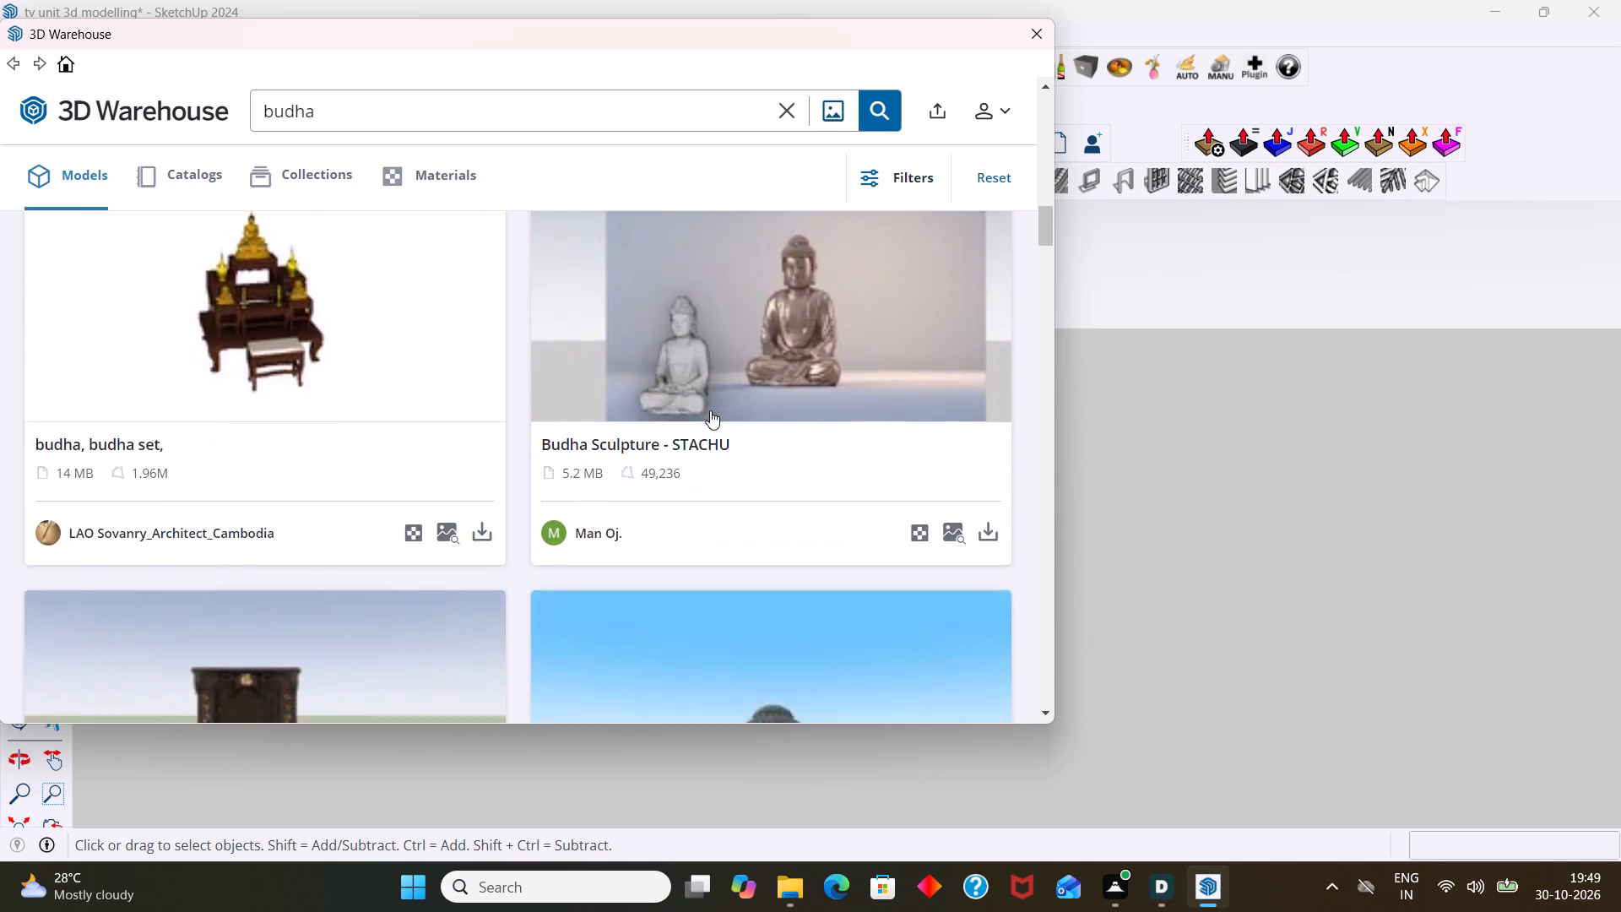
scroll(710, 410, down, 7)
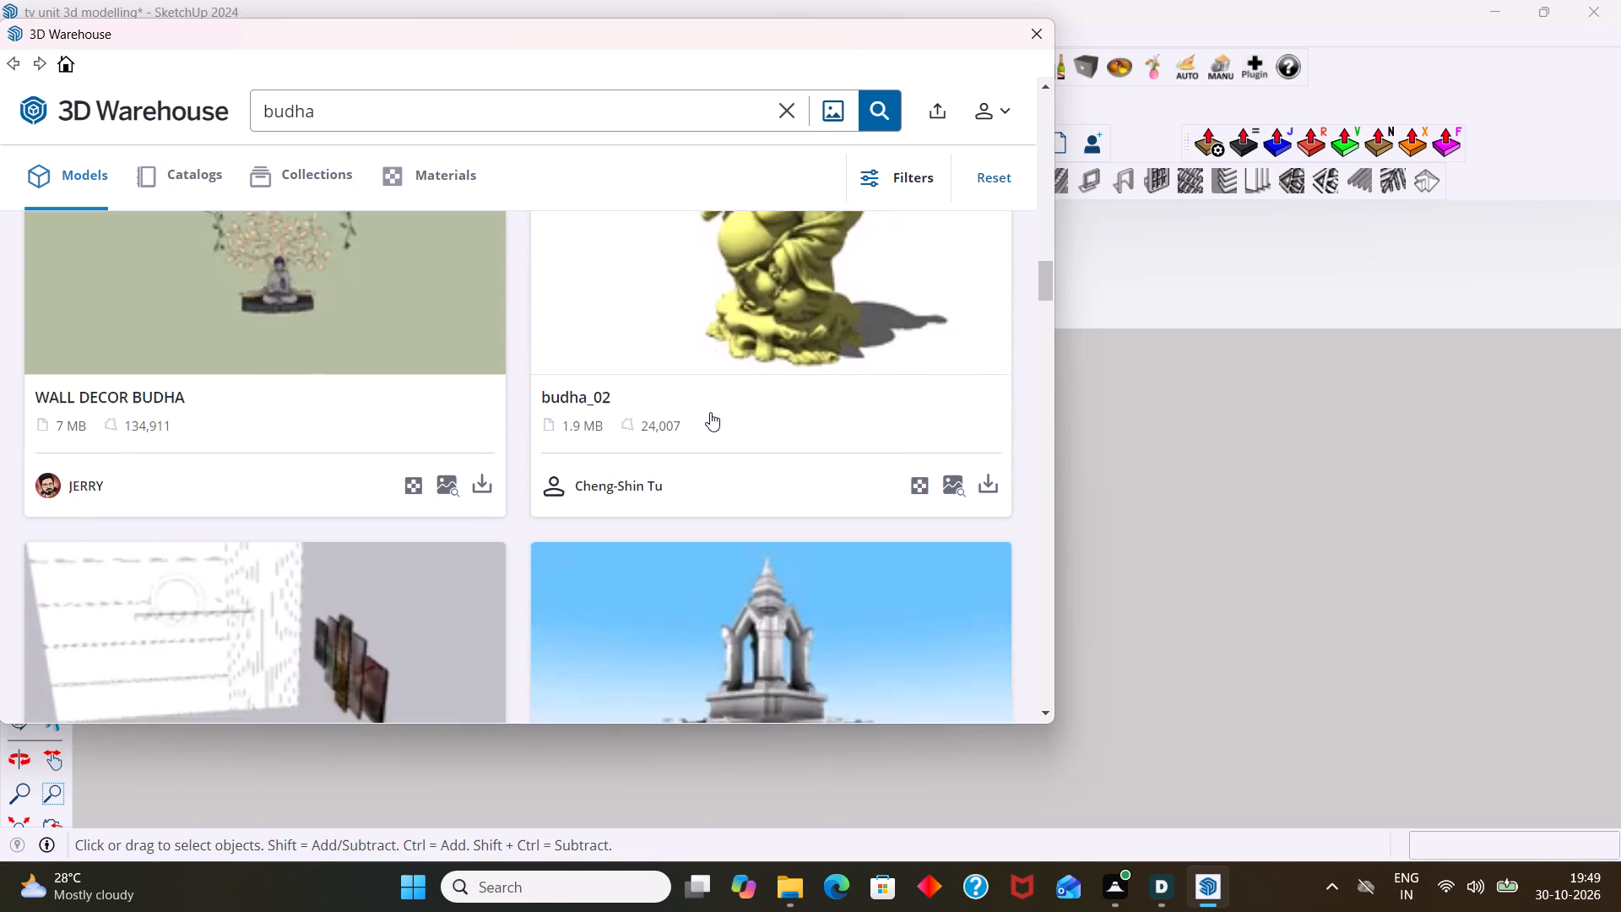
scroll(710, 412, up, 5)
scroll(719, 415, down, 18)
scroll(716, 427, up, 2)
scroll(716, 427, down, 5)
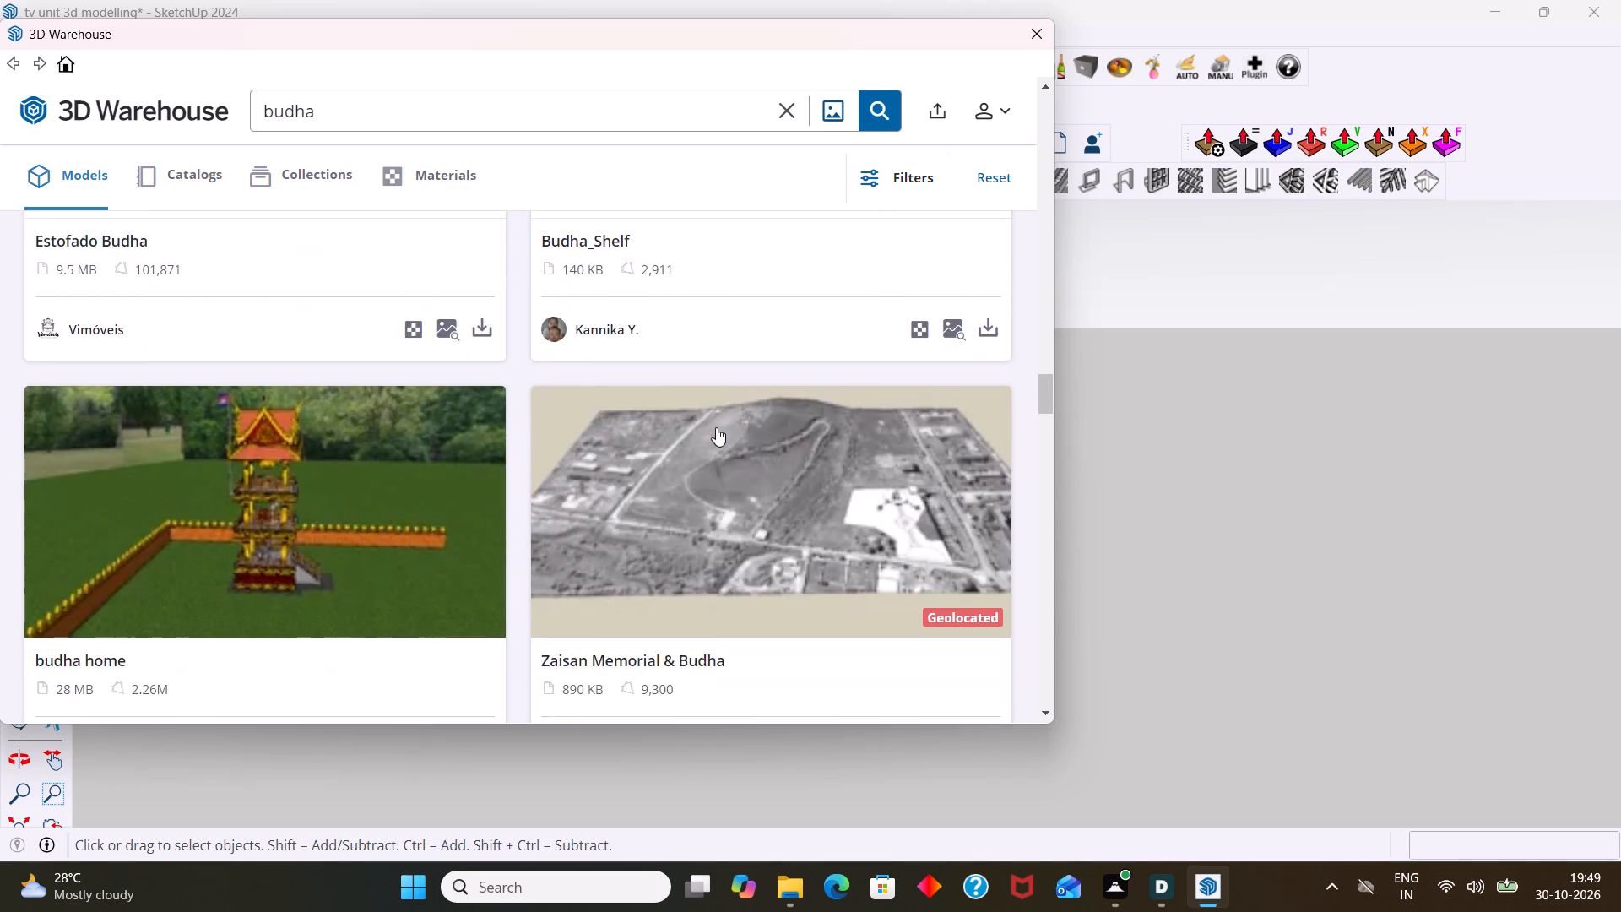
scroll(716, 427, down, 5)
scroll(716, 427, up, 2)
scroll(716, 427, down, 5)
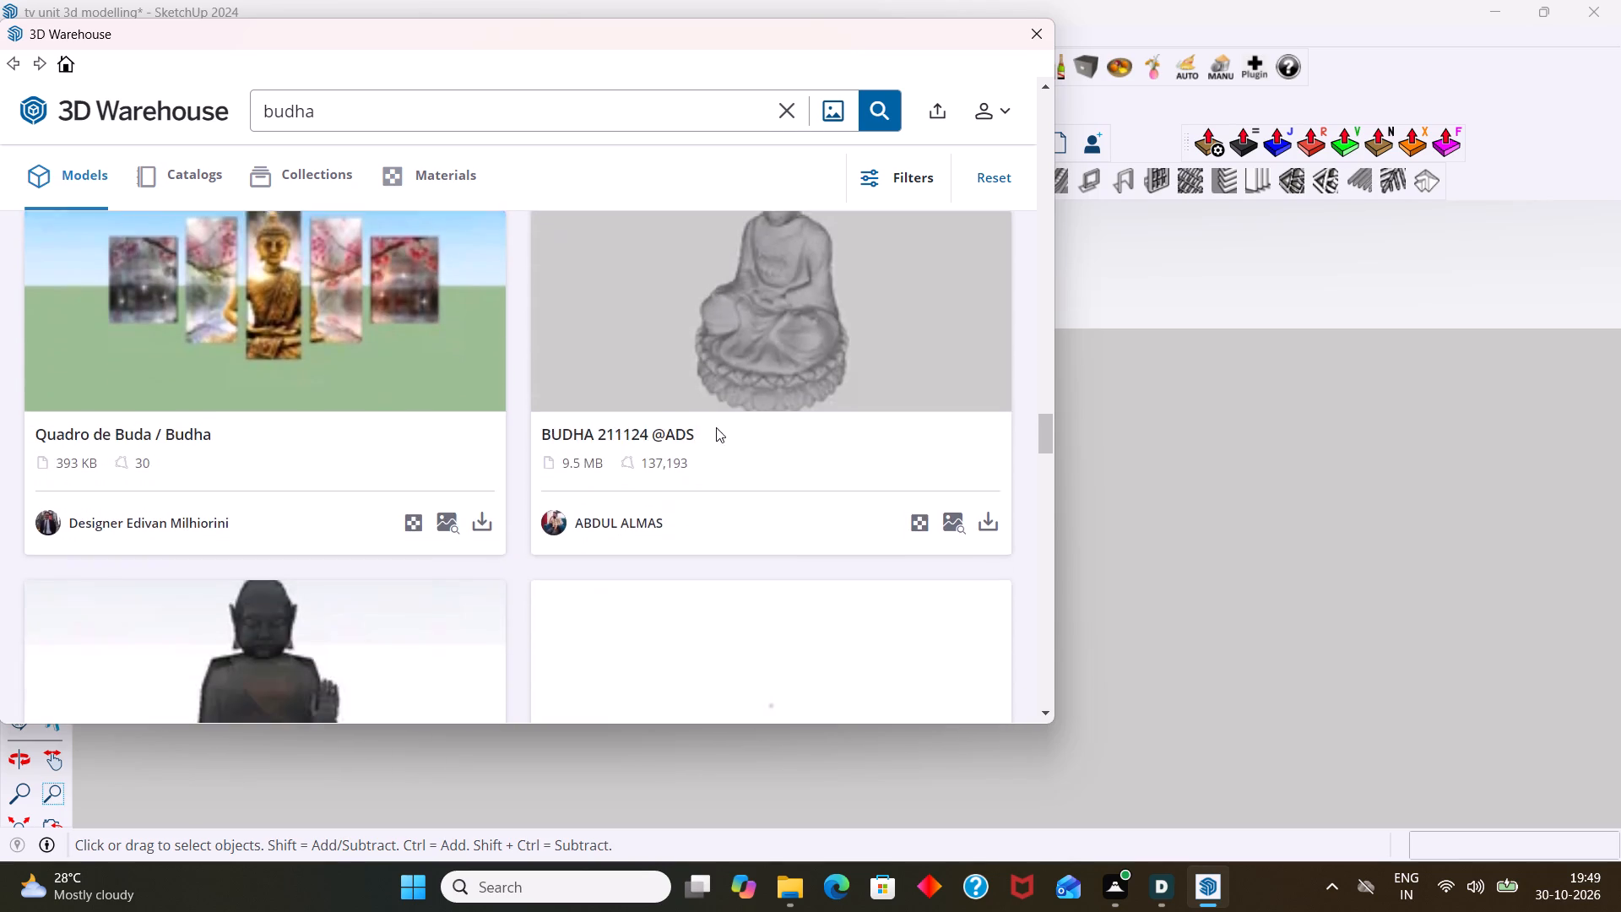
scroll(716, 427, down, 3)
scroll(716, 427, up, 2)
scroll(720, 426, down, 2)
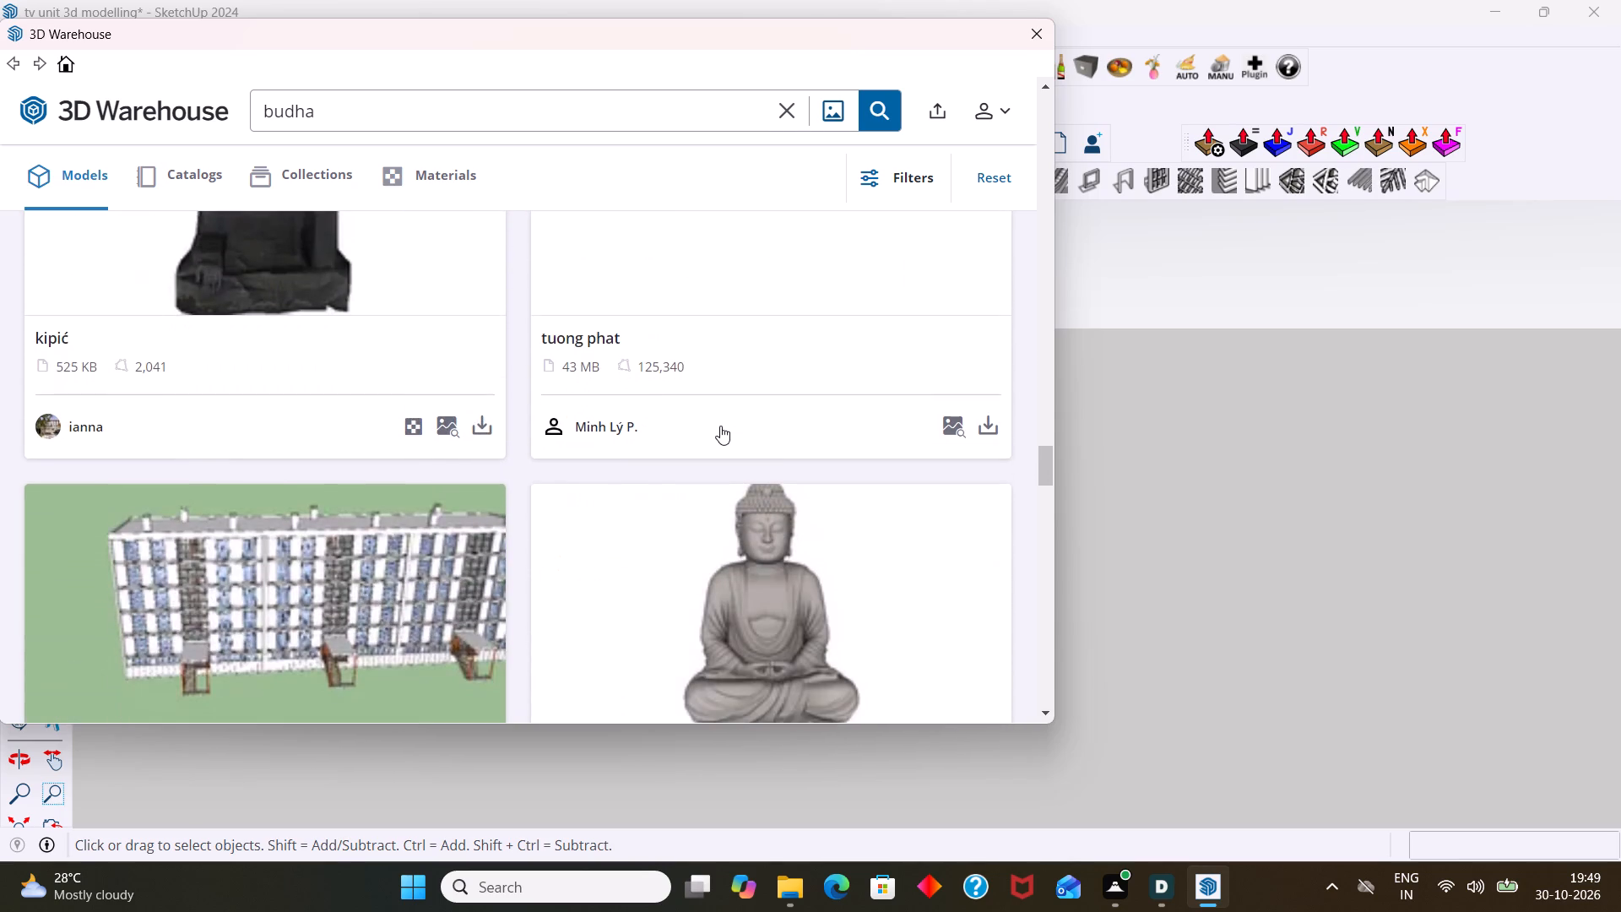
scroll(720, 426, down, 4)
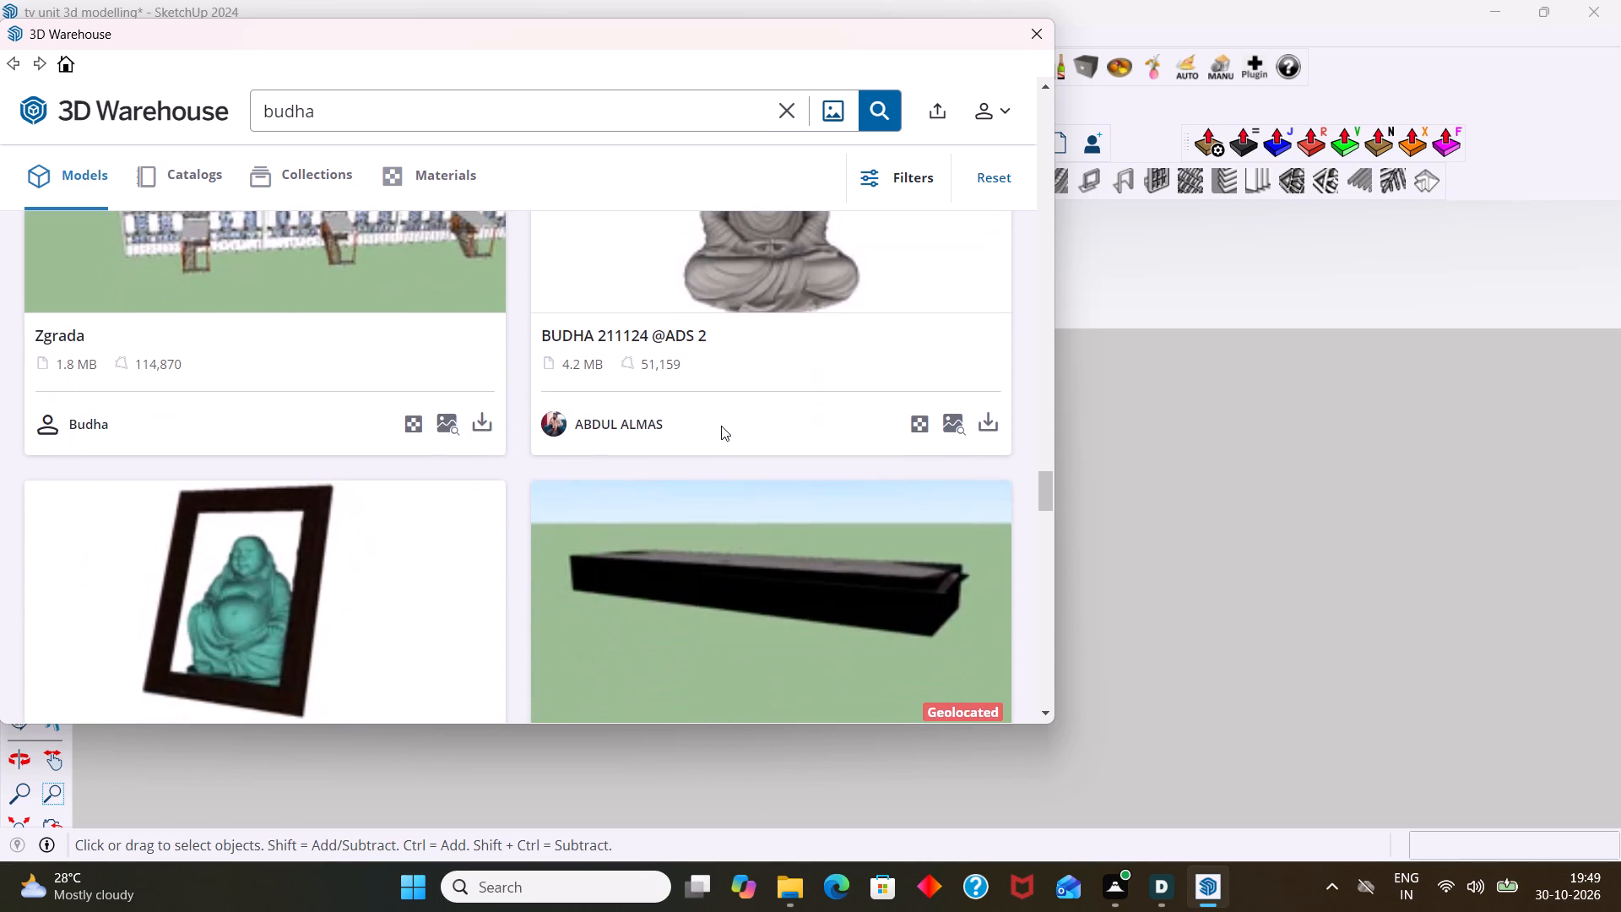
scroll(722, 426, up, 2)
scroll(722, 427, down, 1)
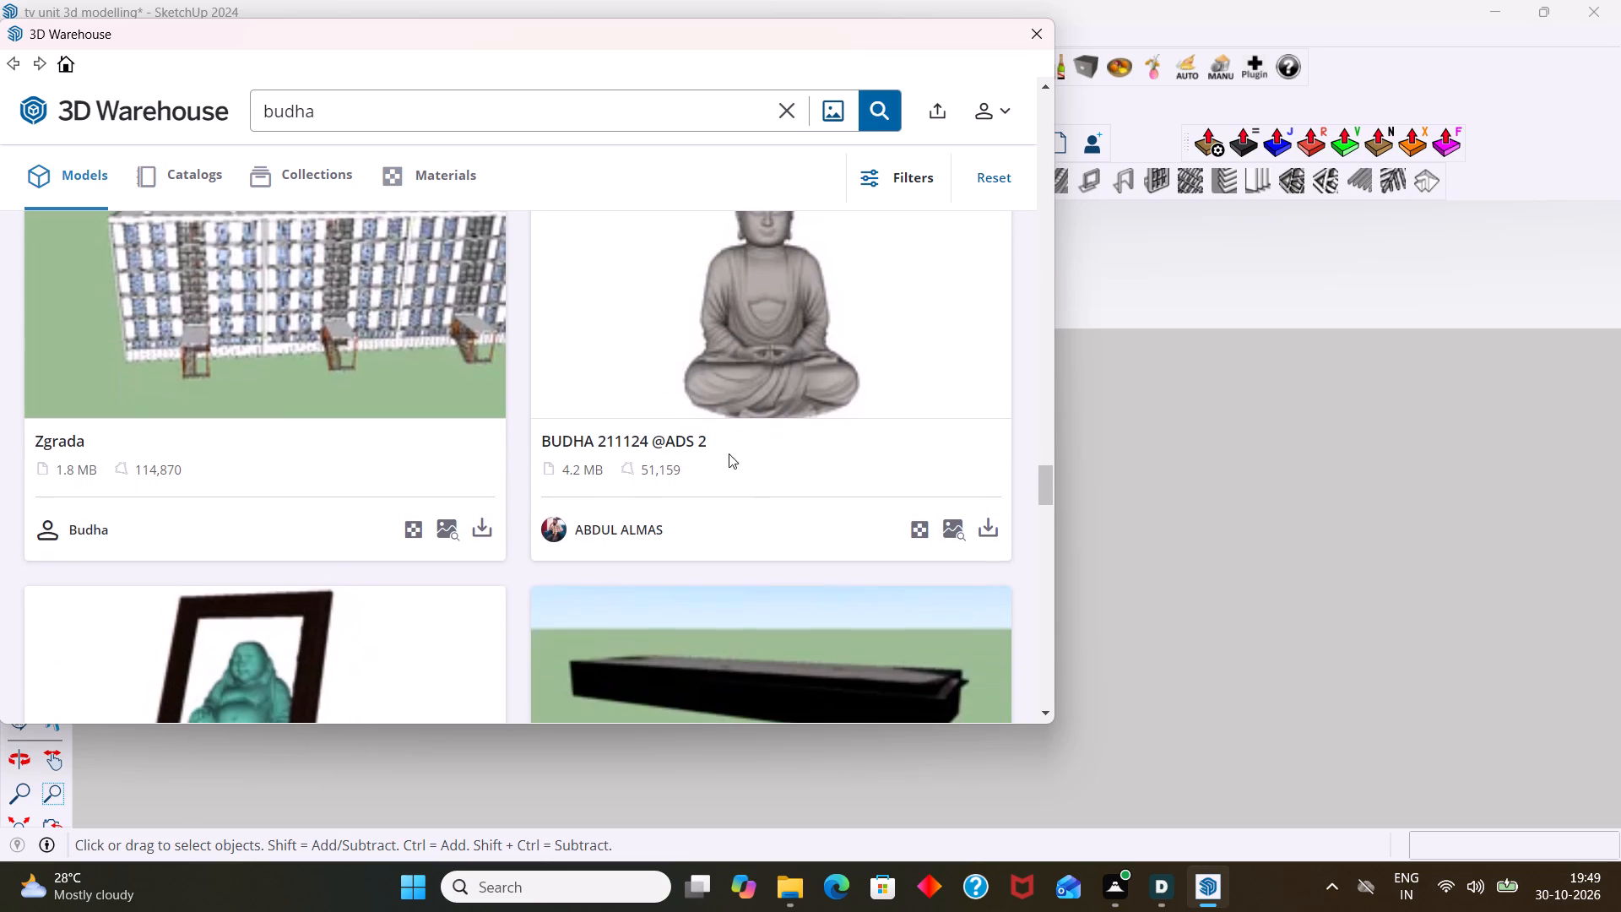
click(984, 525)
scroll(826, 493, down, 3)
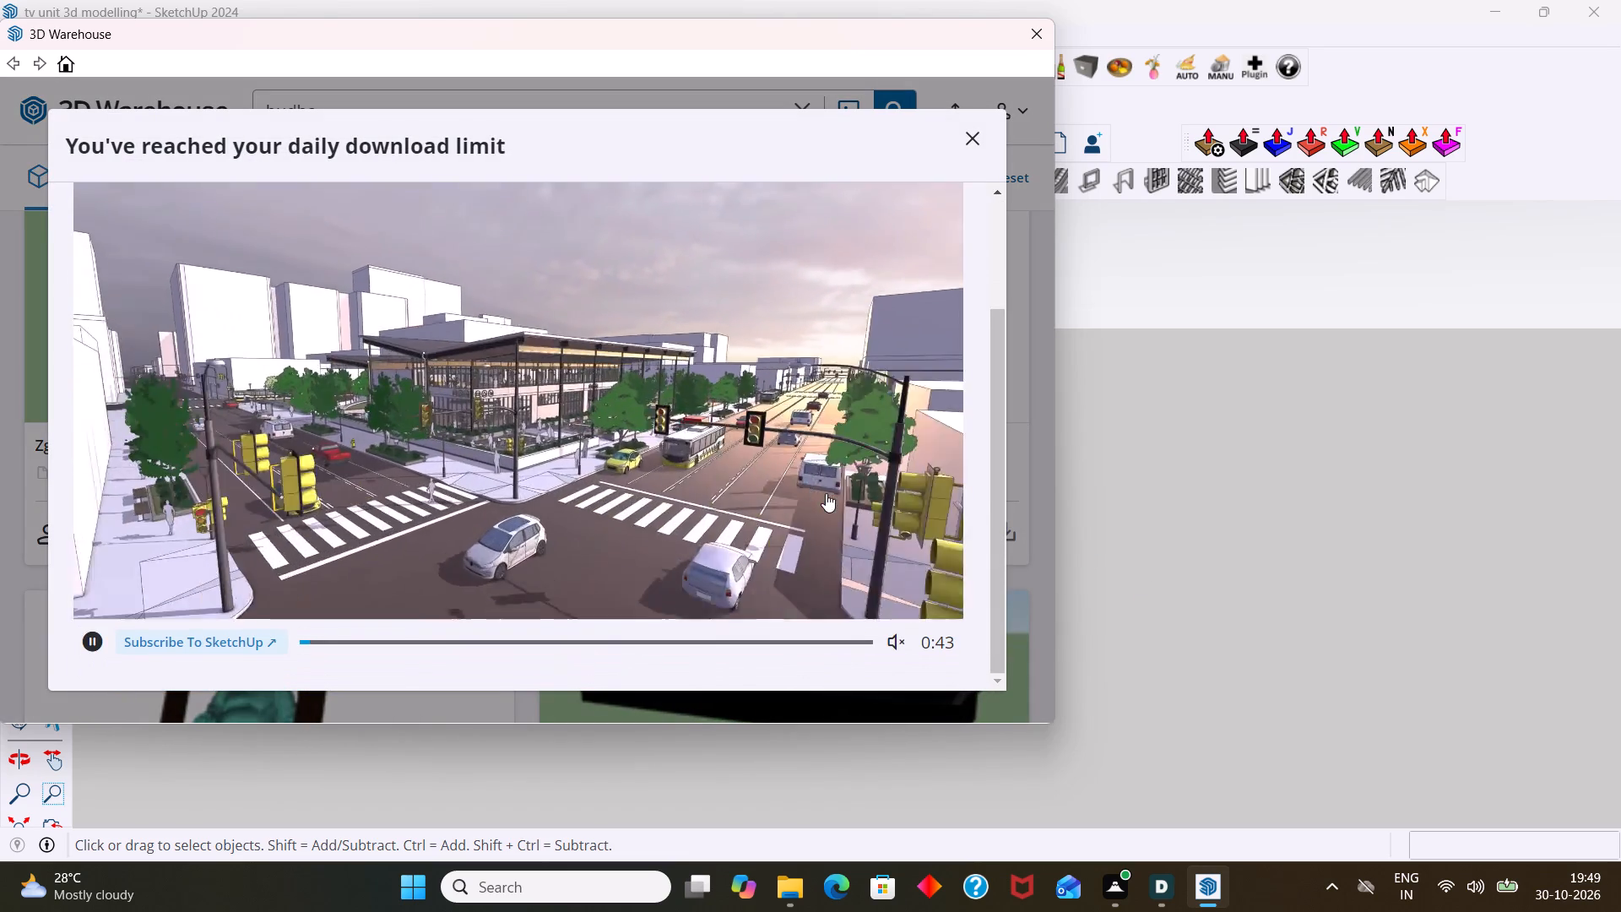
scroll(826, 491, down, 2)
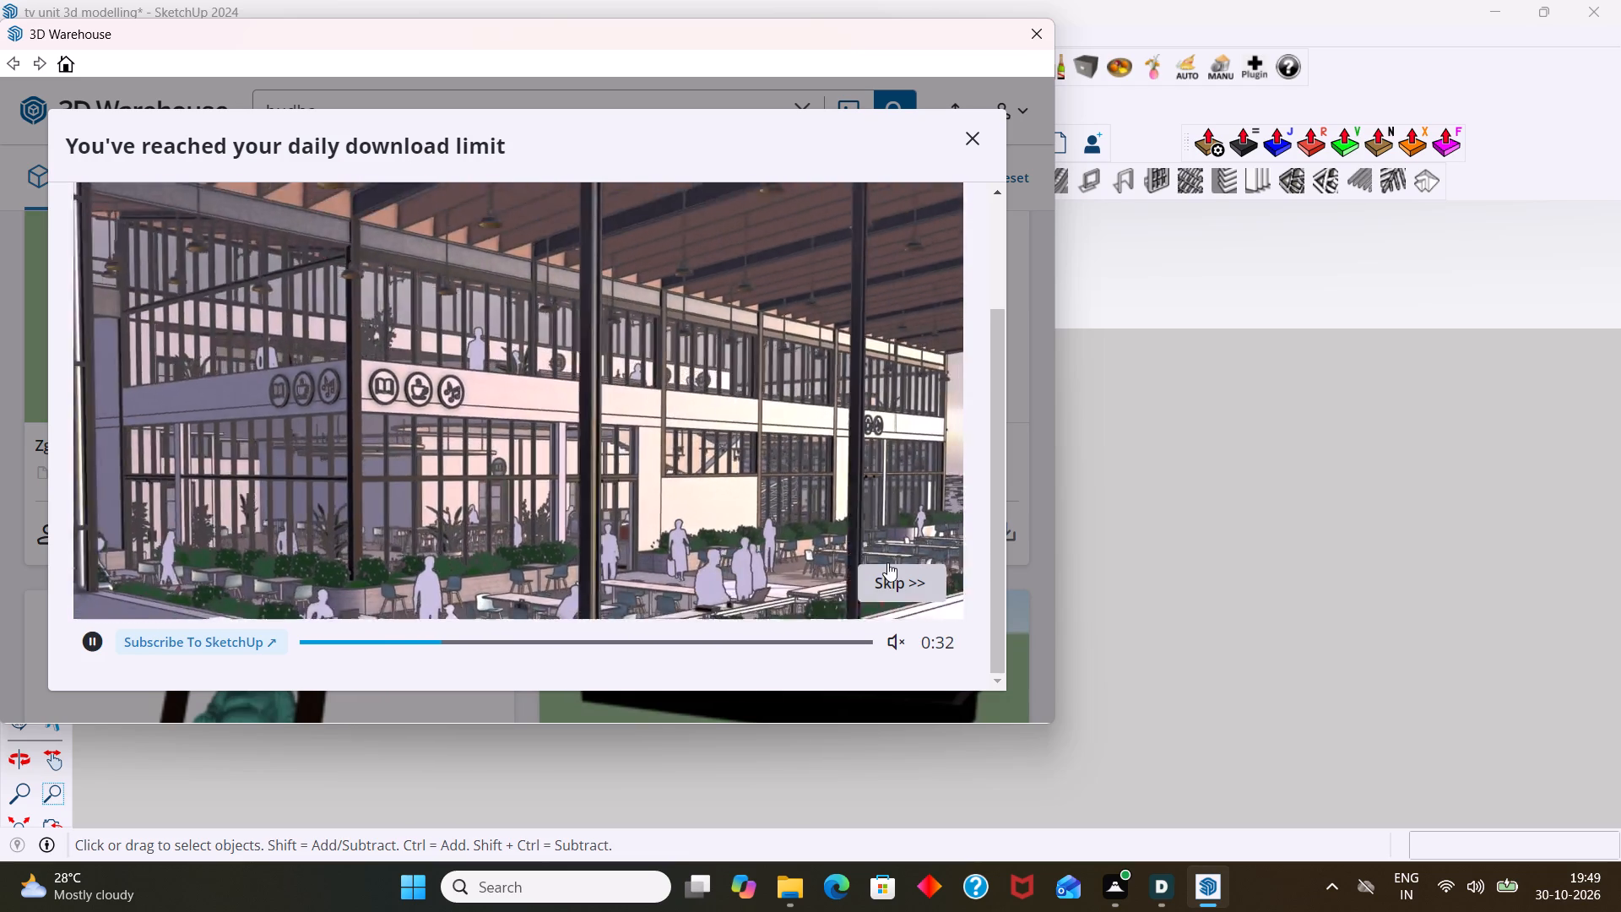
click(886, 588)
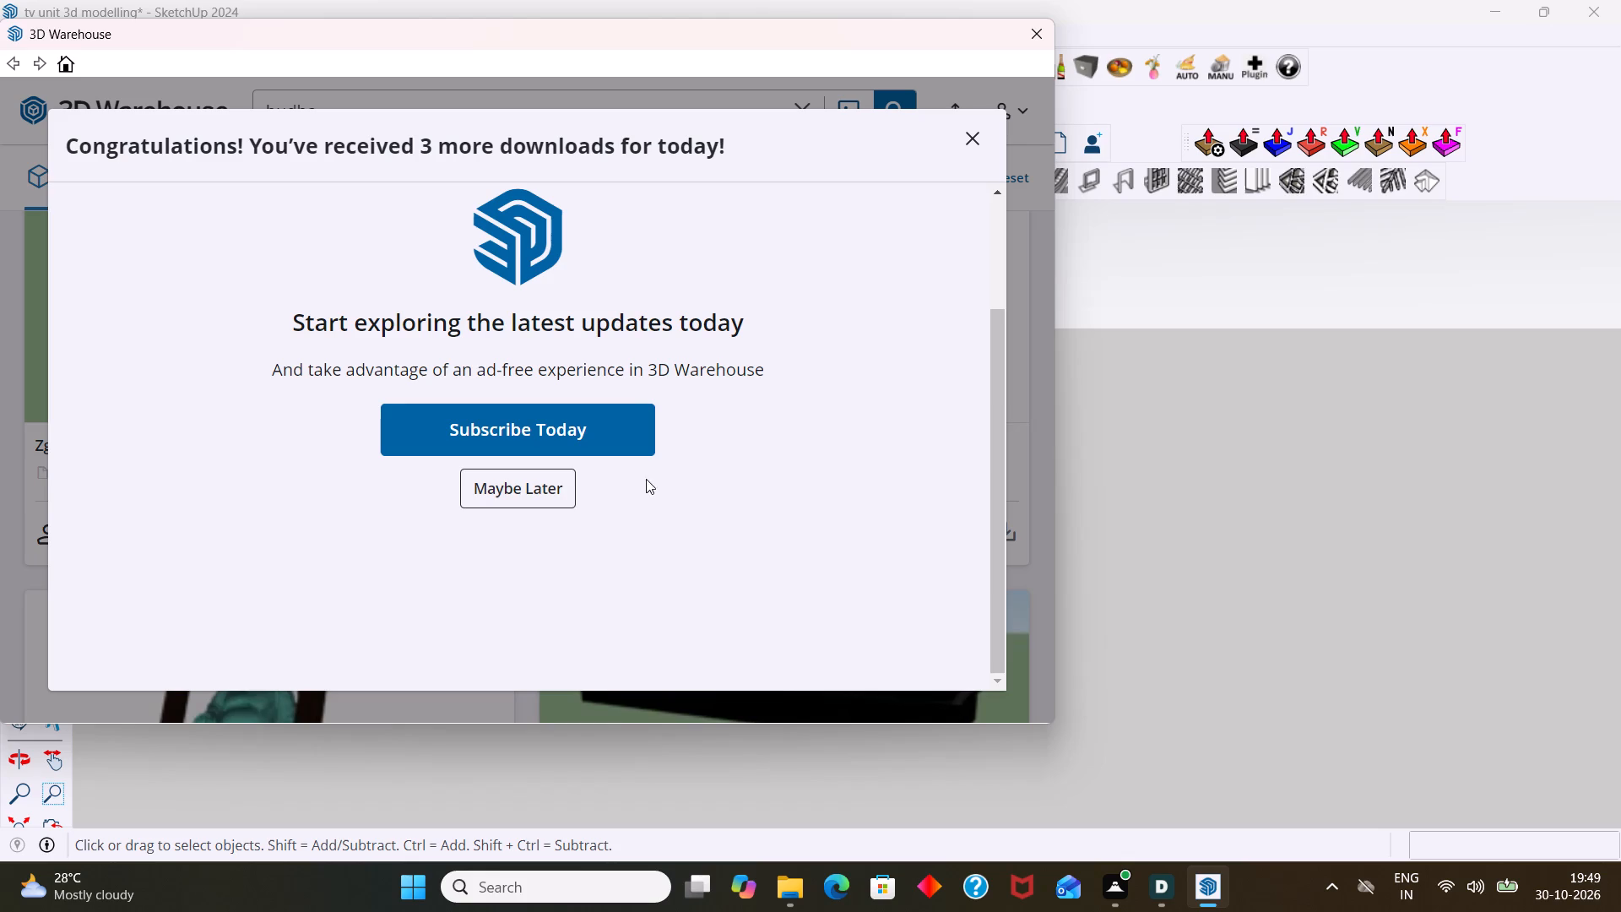
click(566, 487)
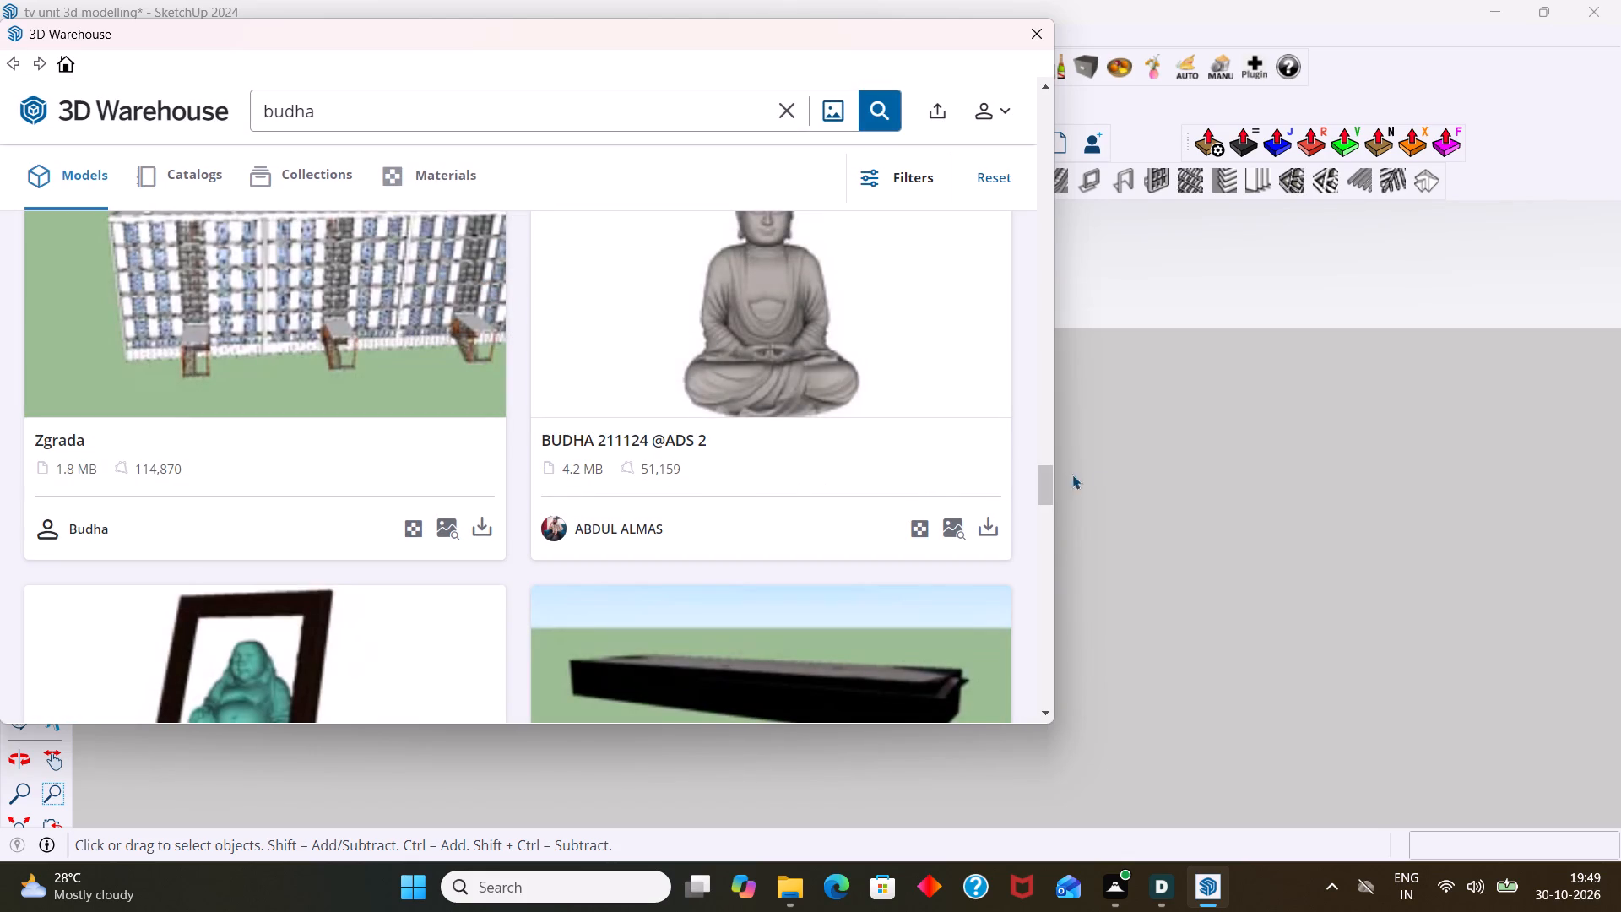
click(989, 525)
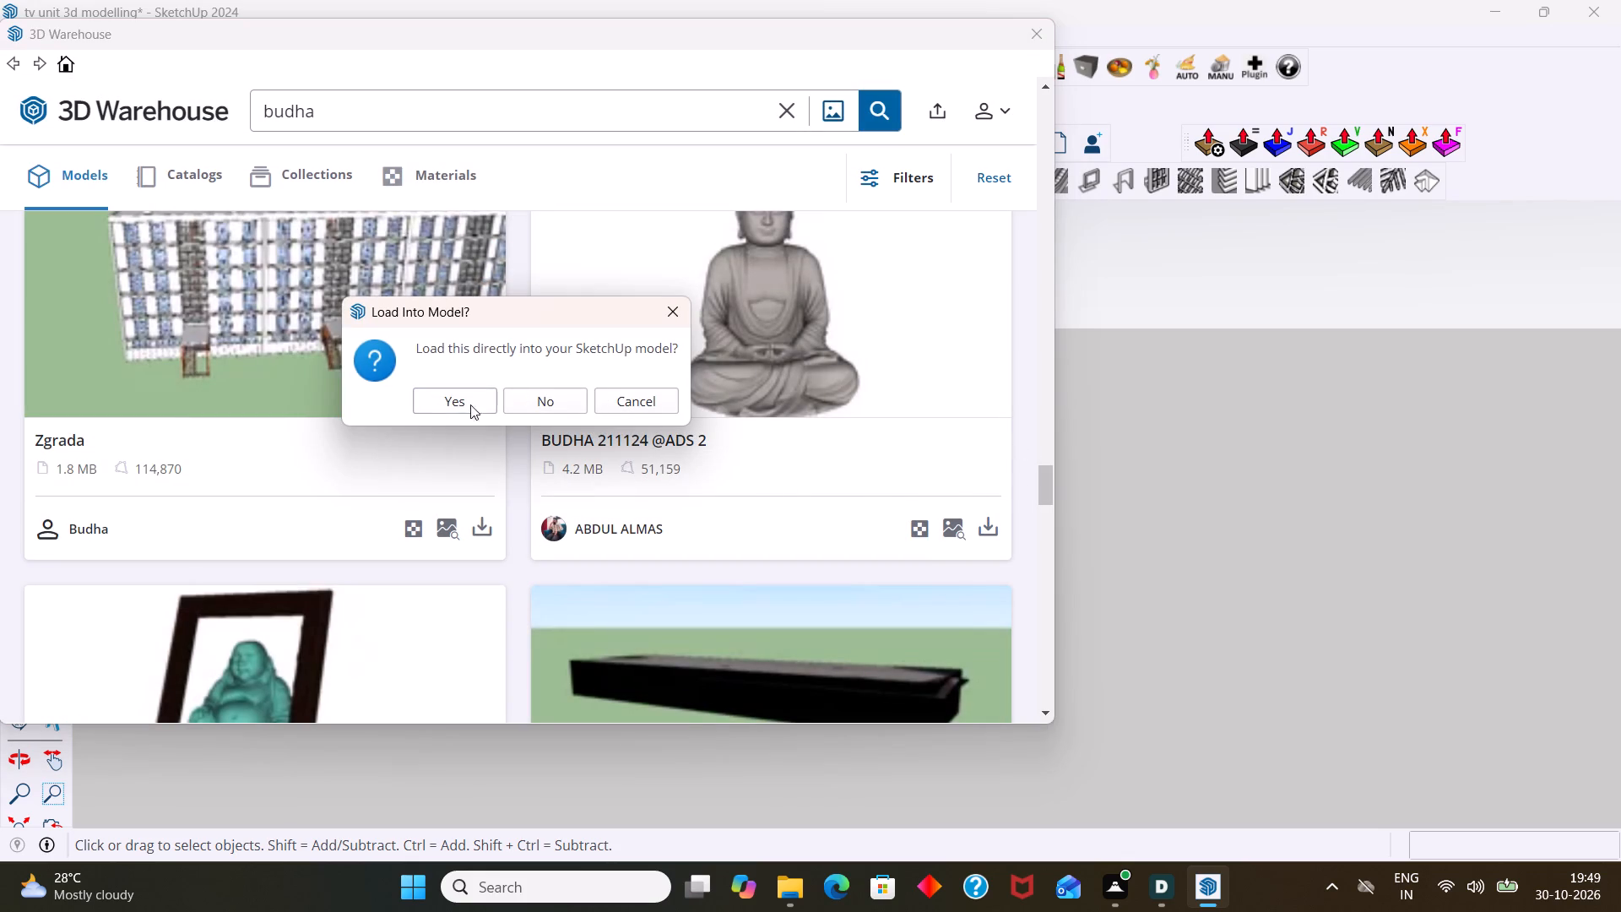
click(470, 401)
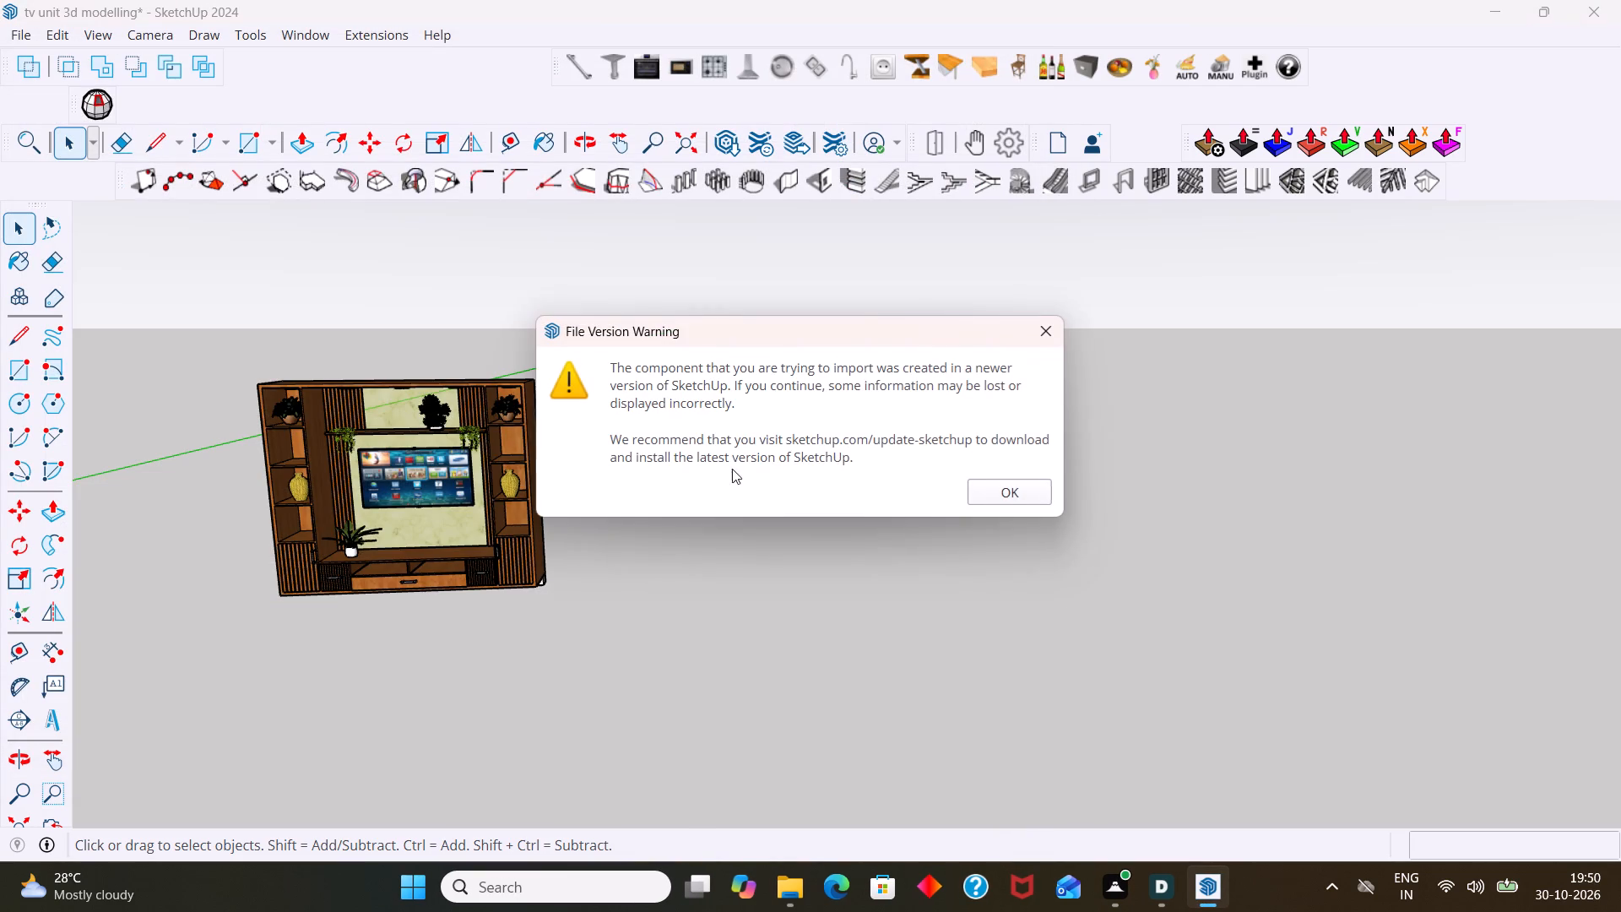
click(1017, 492)
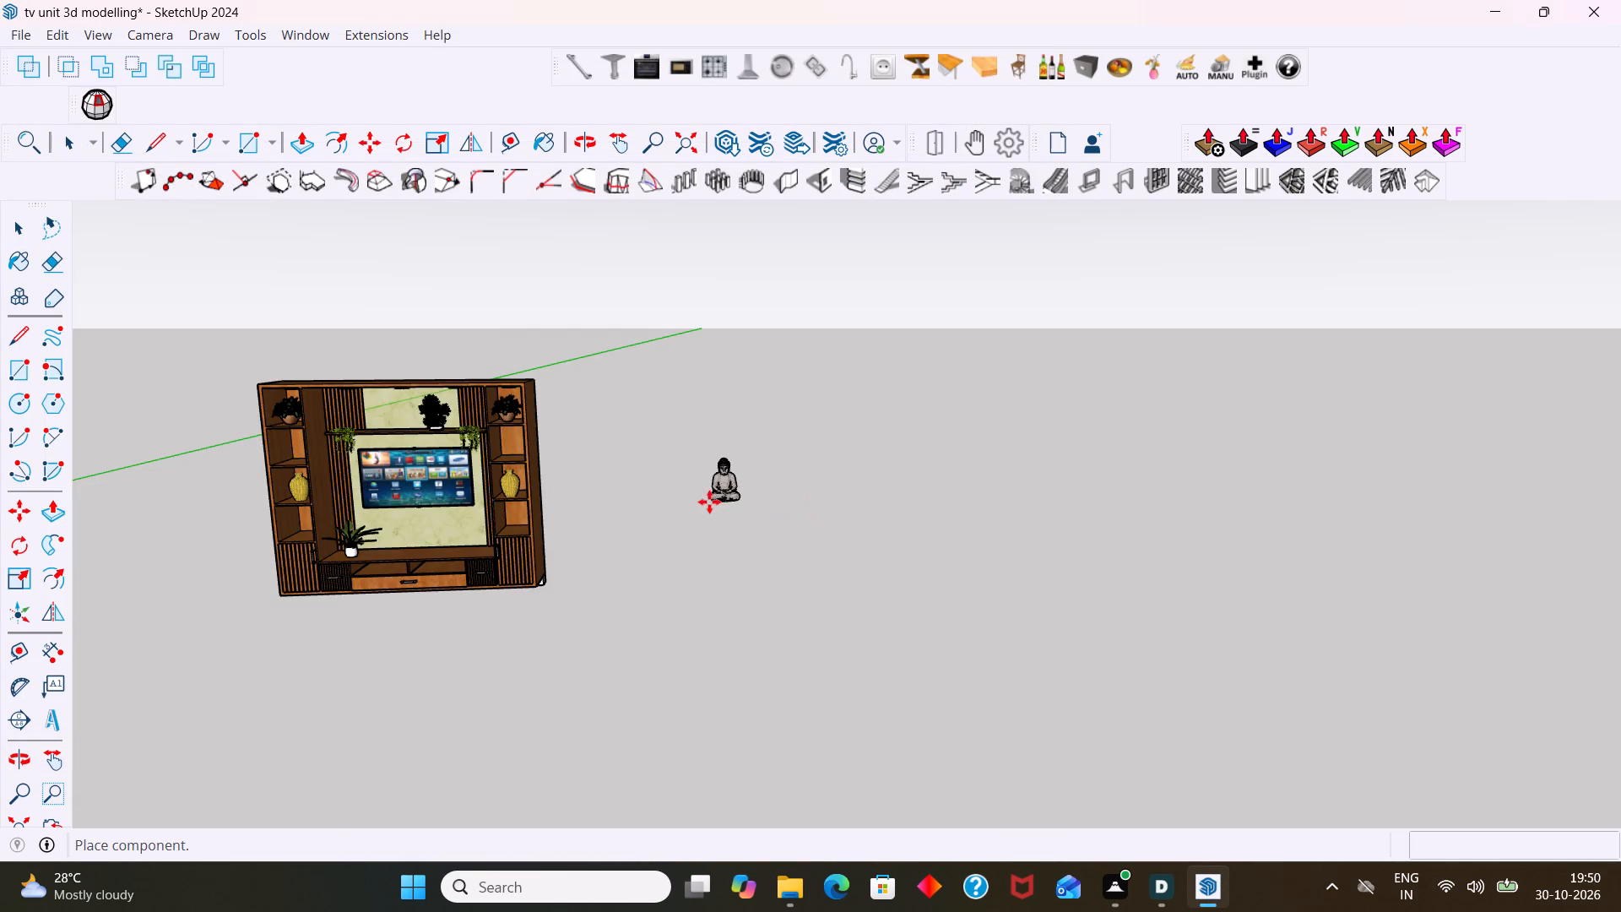
scroll(251, 470, up, 7)
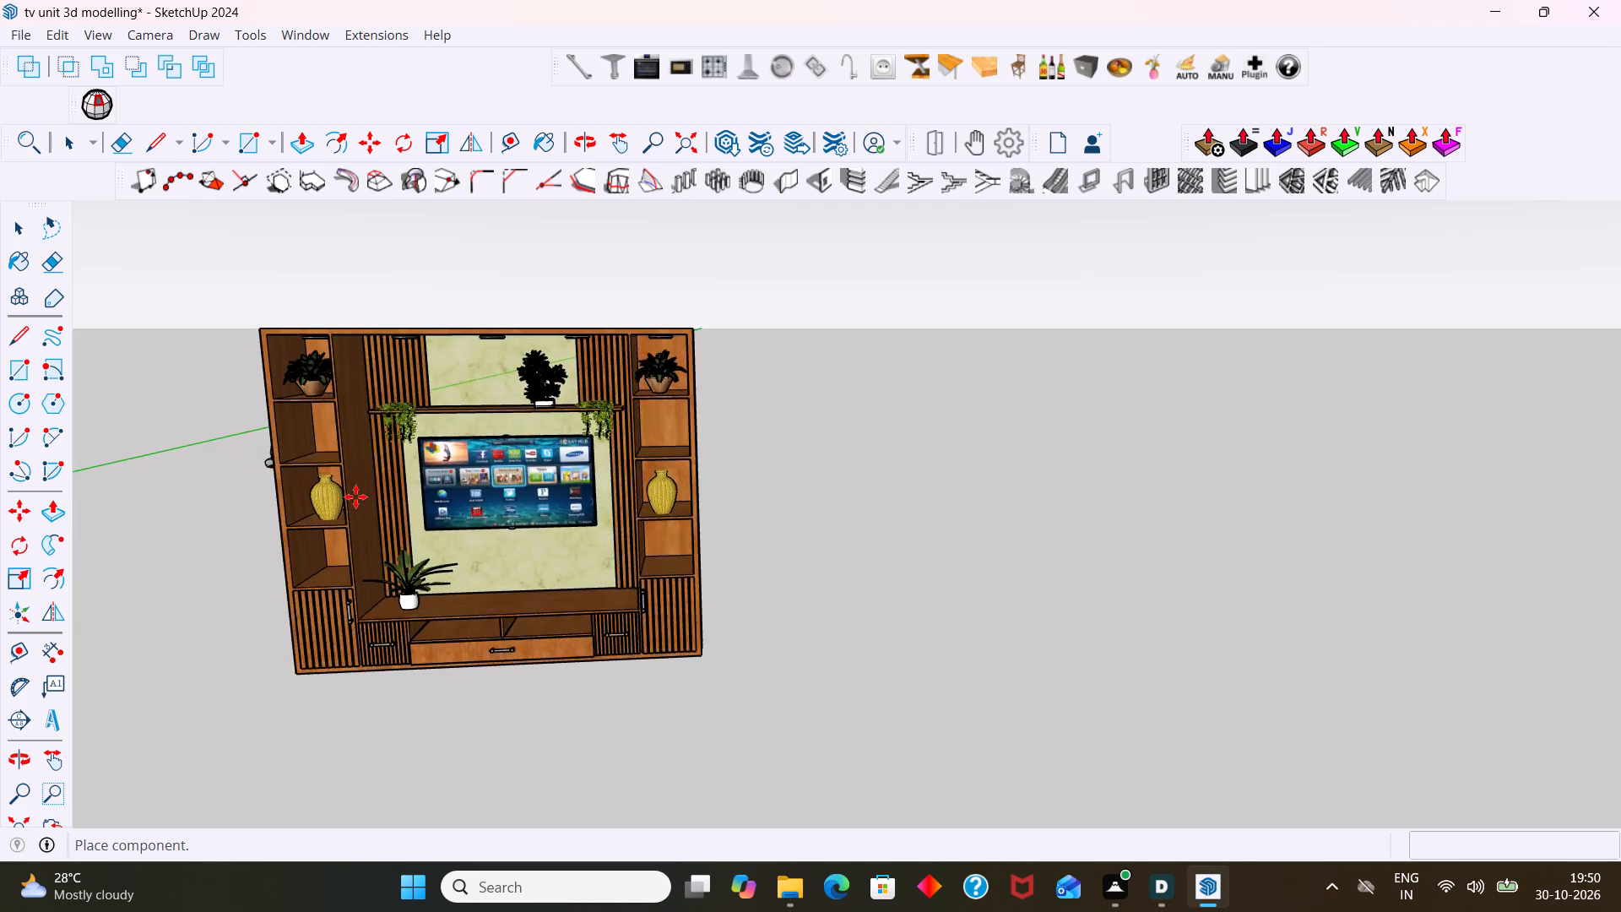
scroll(355, 497, up, 2)
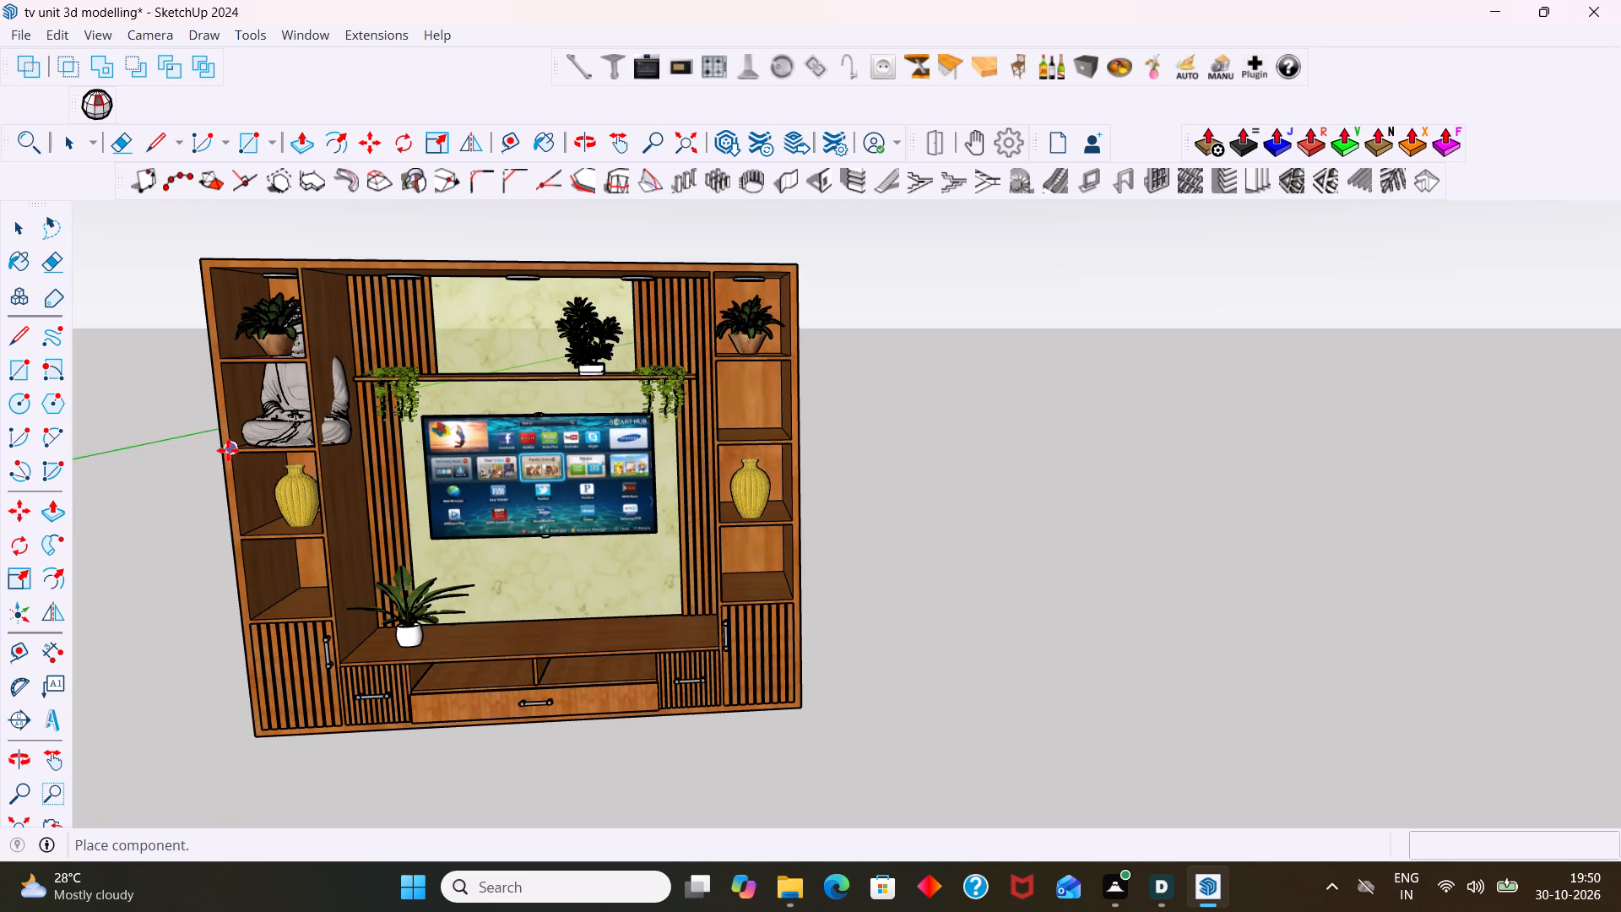
click(228, 448)
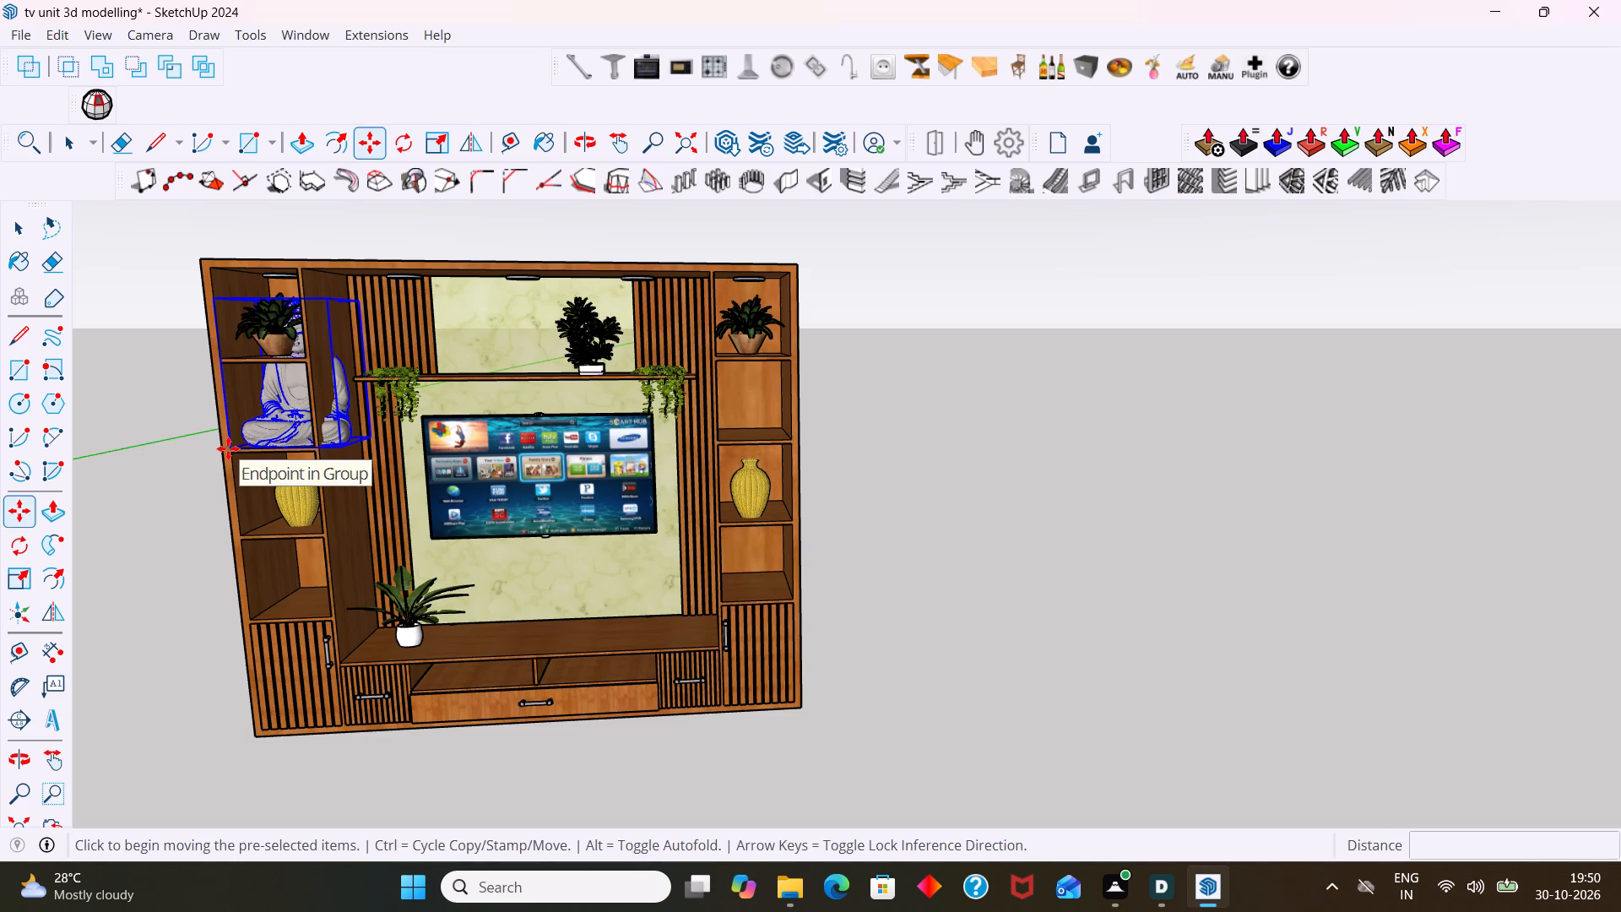
Scale the Buddha statue's width to about 0.76, keeping its height at 1.00, so it fits between the left column's sides.
middle_drag(131, 524, 304, 539)
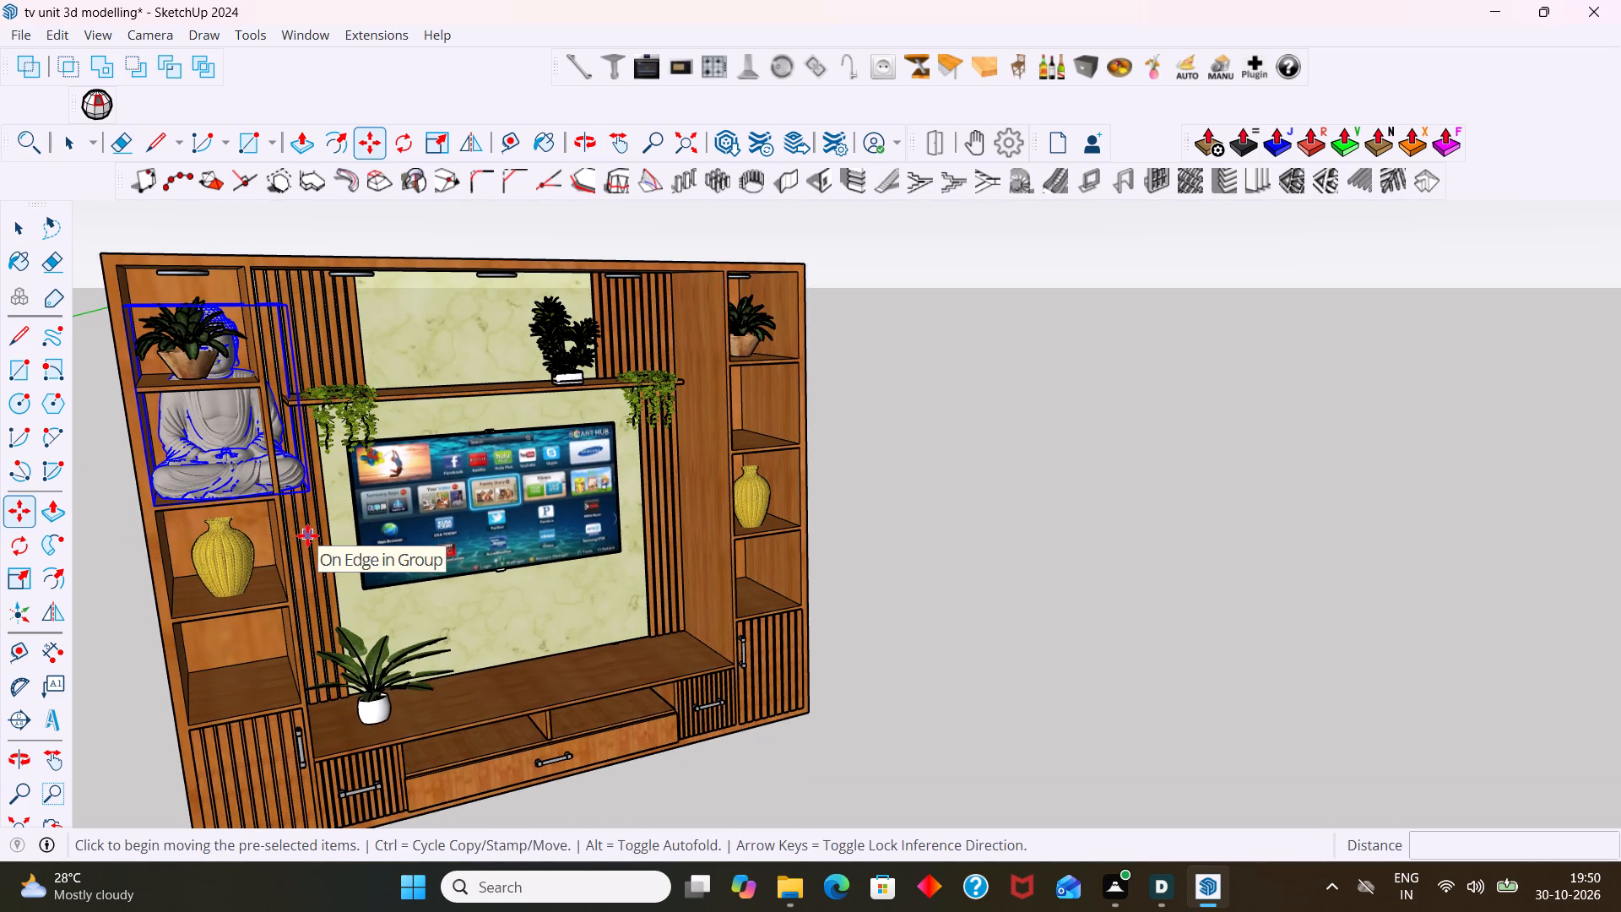
key(s)
middle_drag(403, 363, 185, 382)
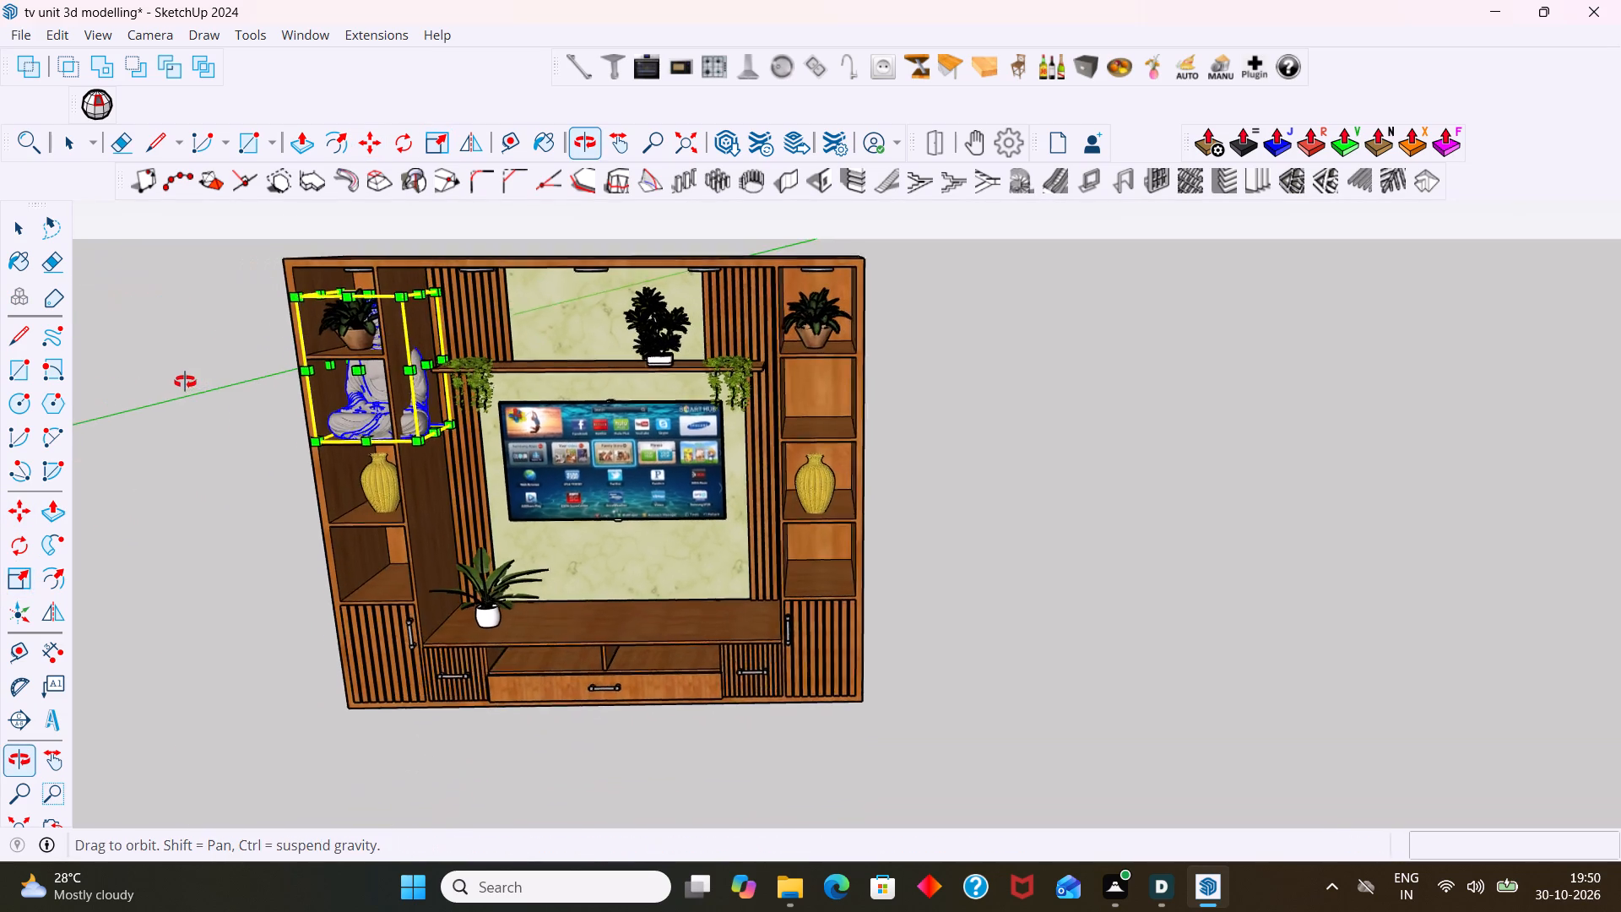
middle_drag(185, 382, 187, 389)
scroll(582, 459, up, 5)
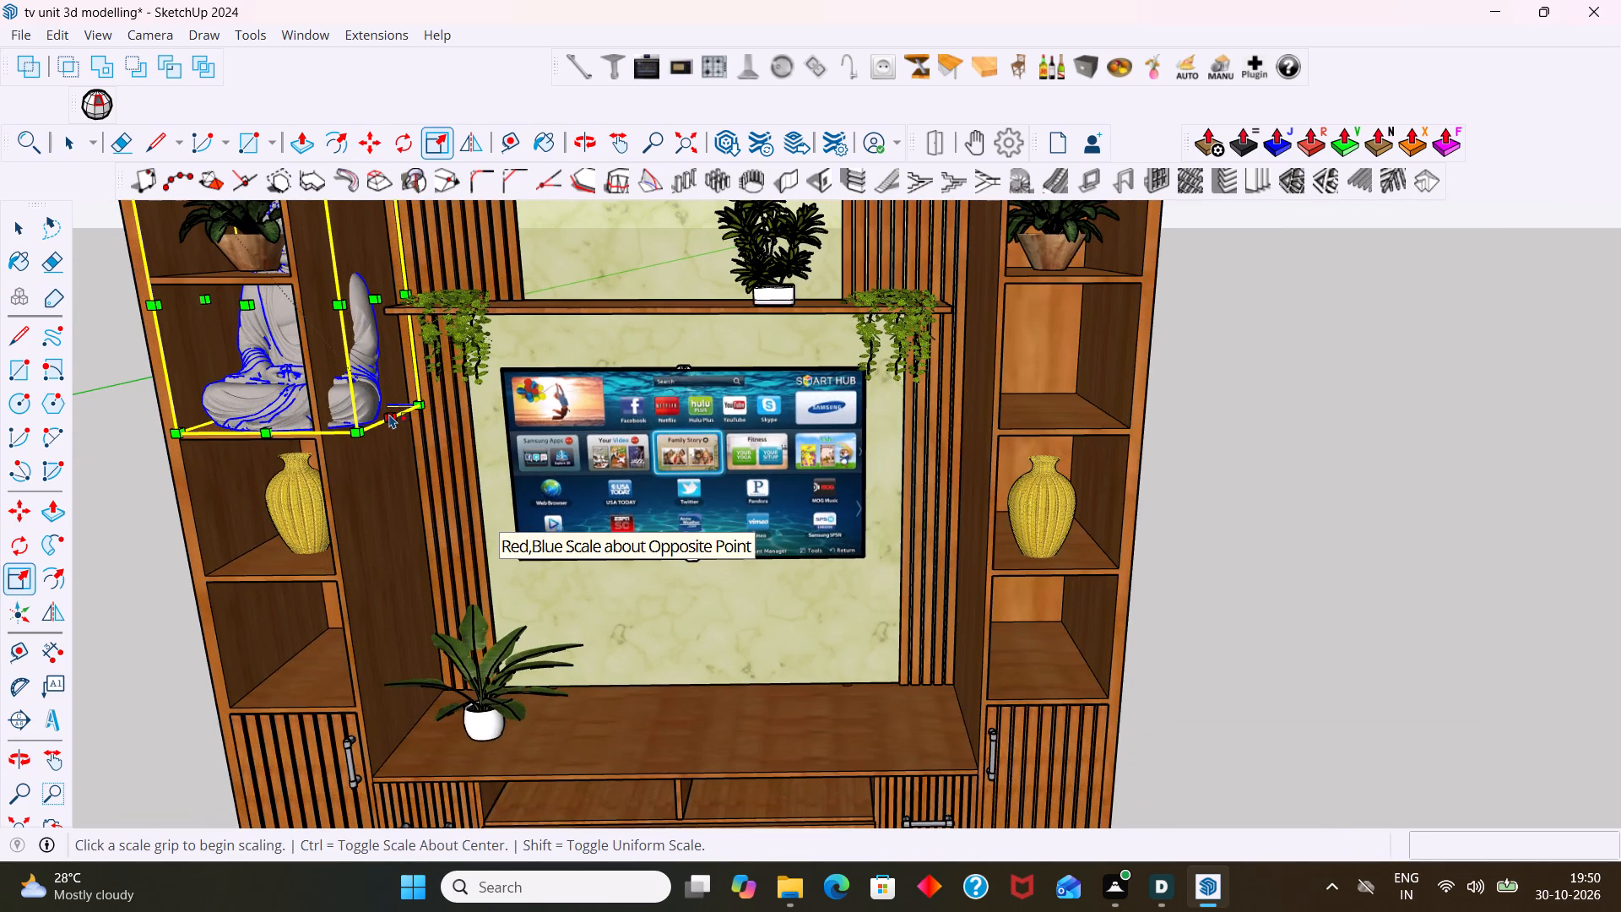
click(389, 414)
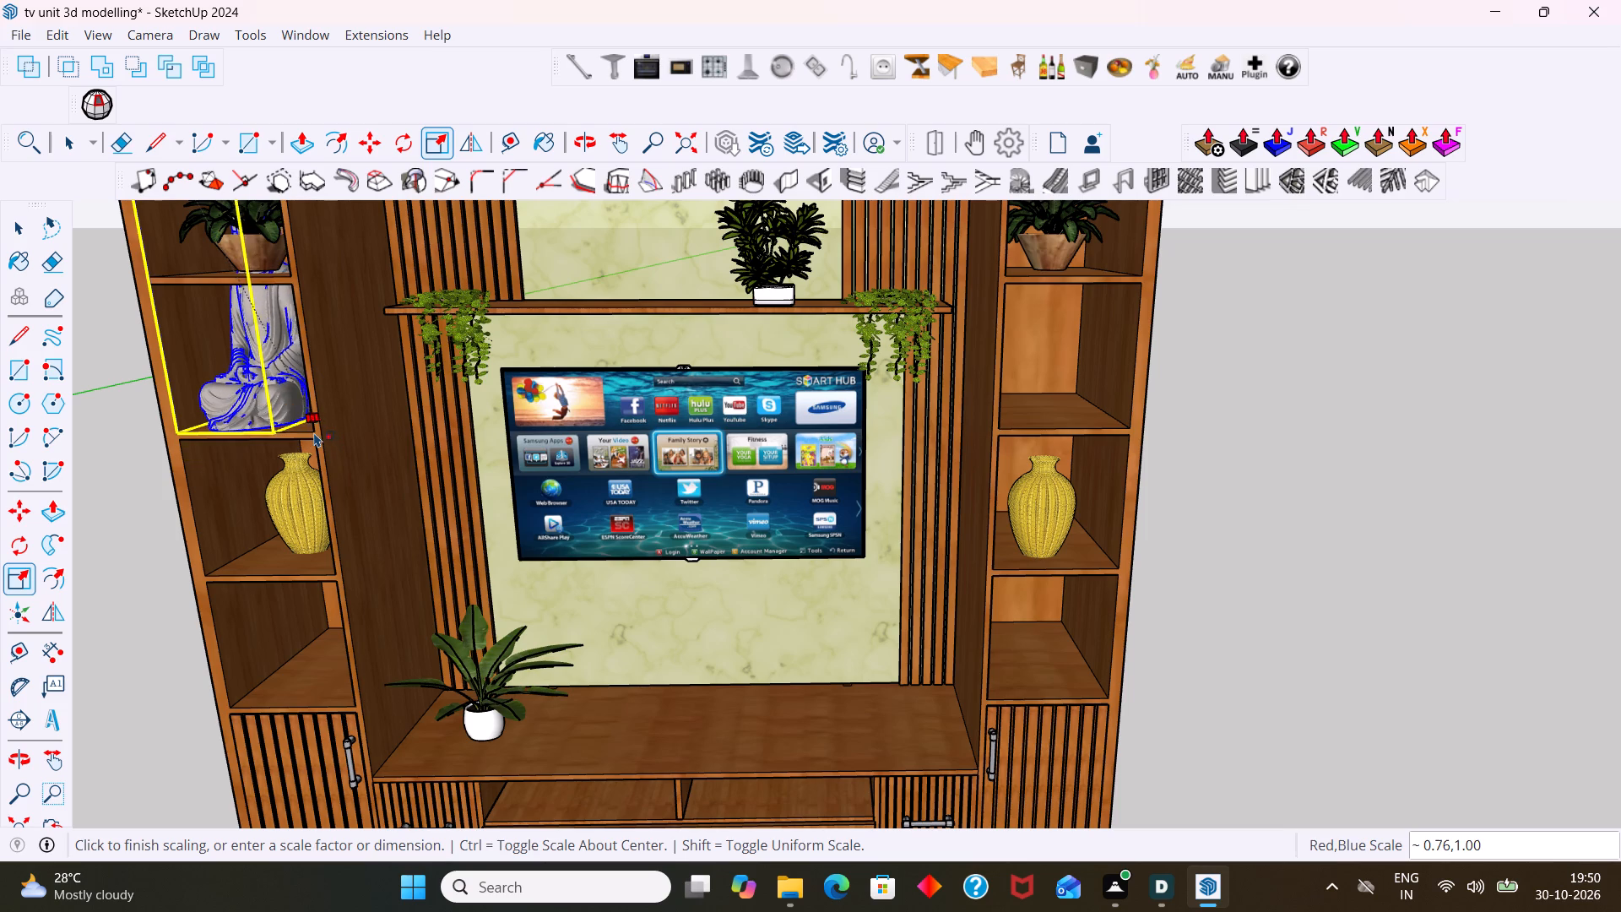
click(314, 432)
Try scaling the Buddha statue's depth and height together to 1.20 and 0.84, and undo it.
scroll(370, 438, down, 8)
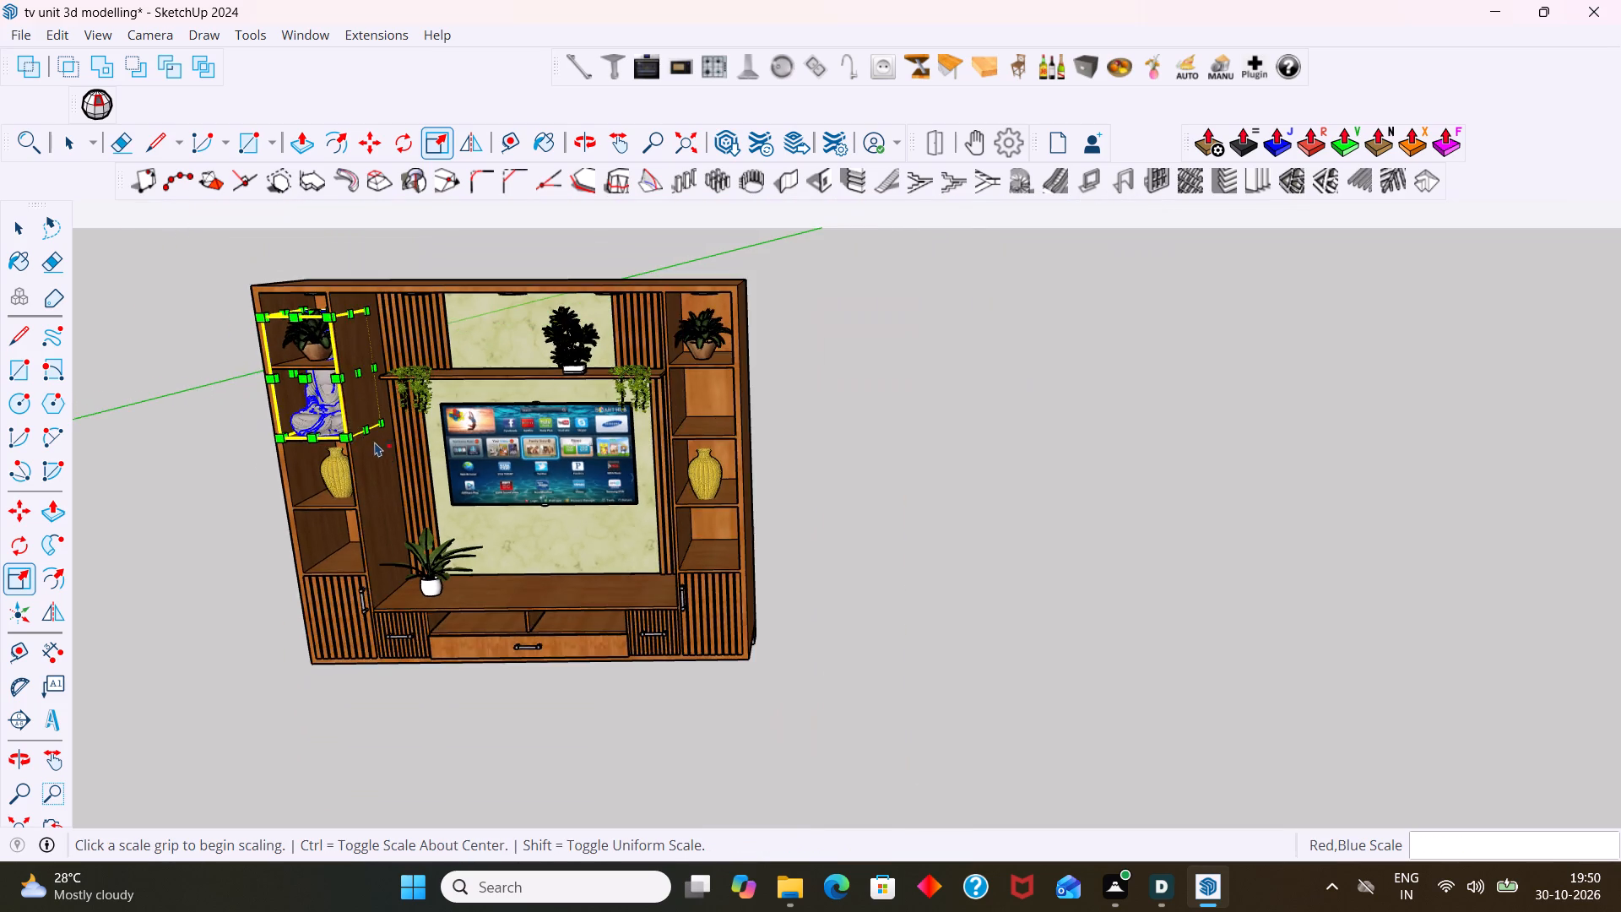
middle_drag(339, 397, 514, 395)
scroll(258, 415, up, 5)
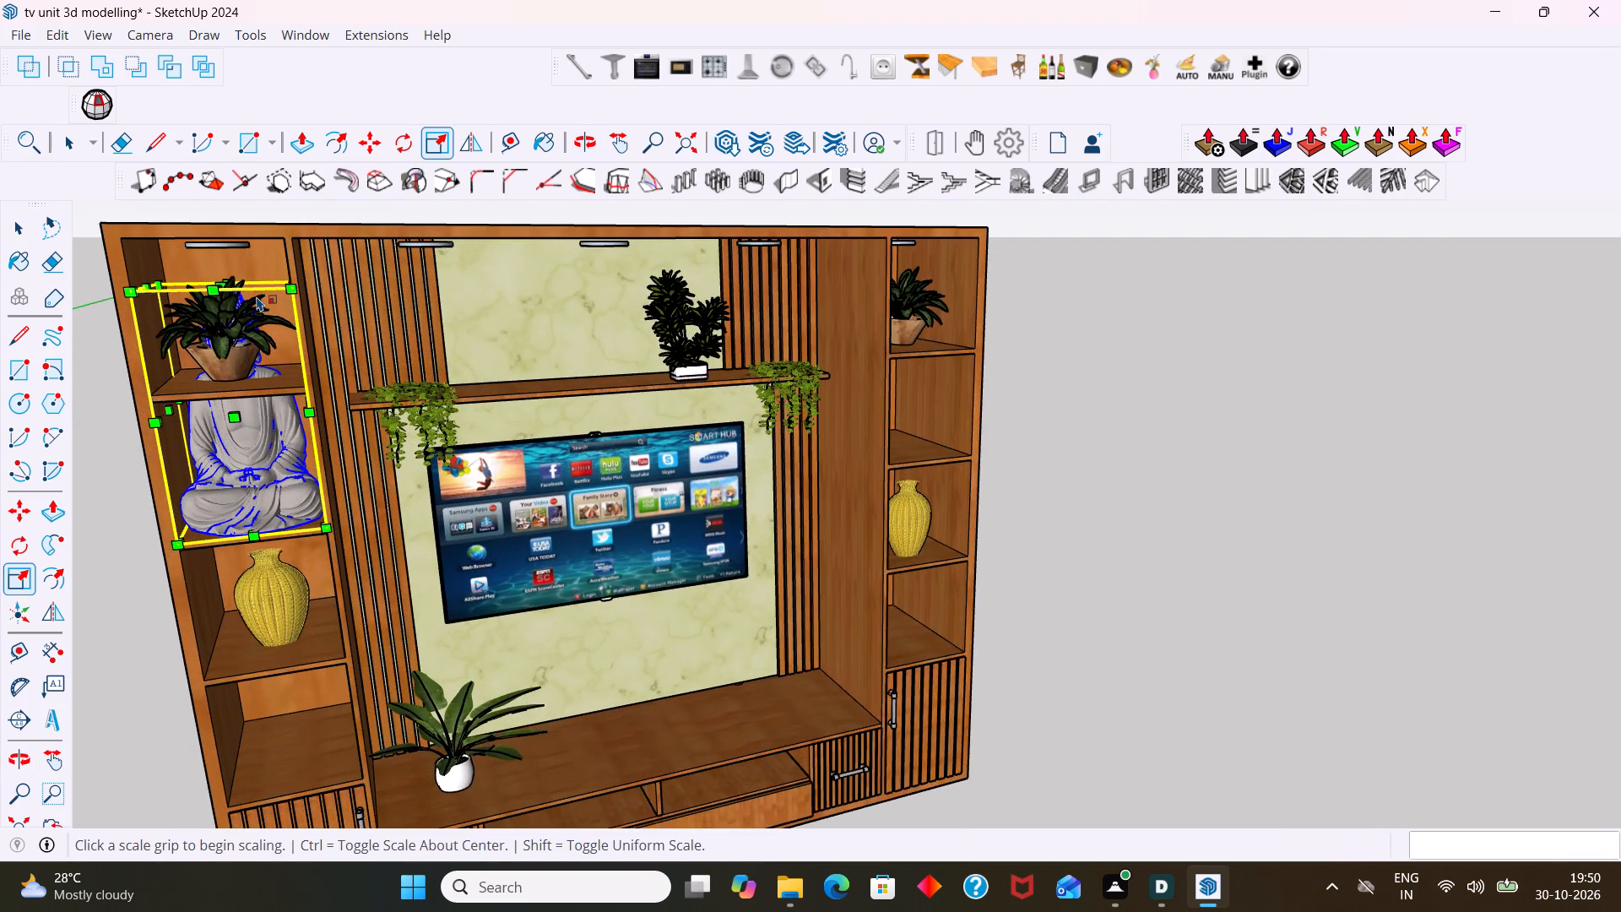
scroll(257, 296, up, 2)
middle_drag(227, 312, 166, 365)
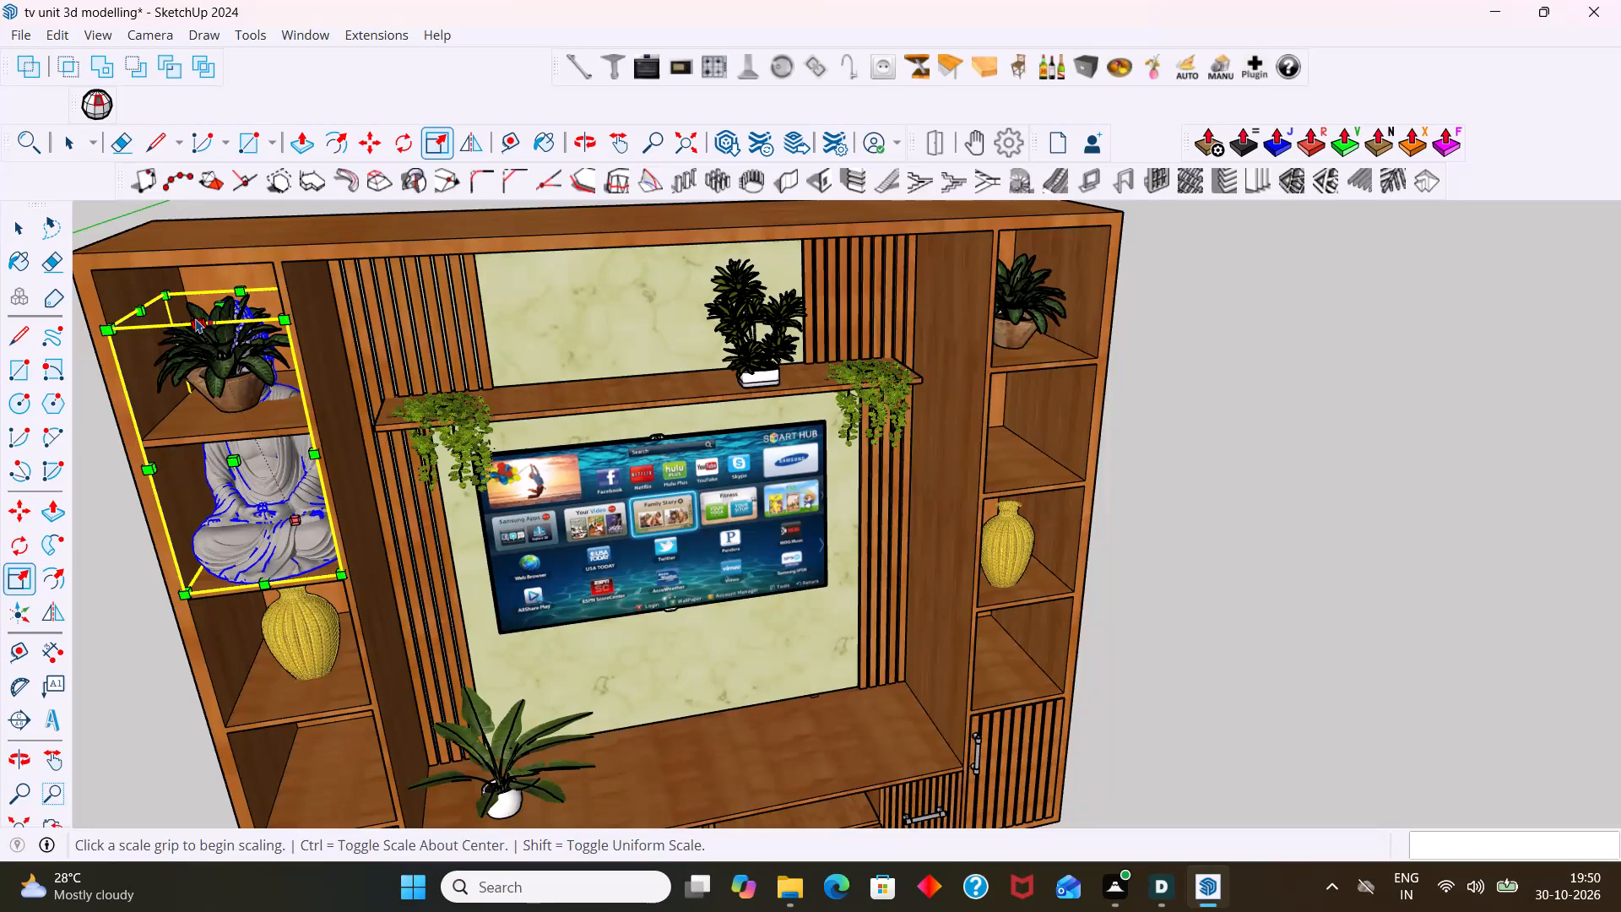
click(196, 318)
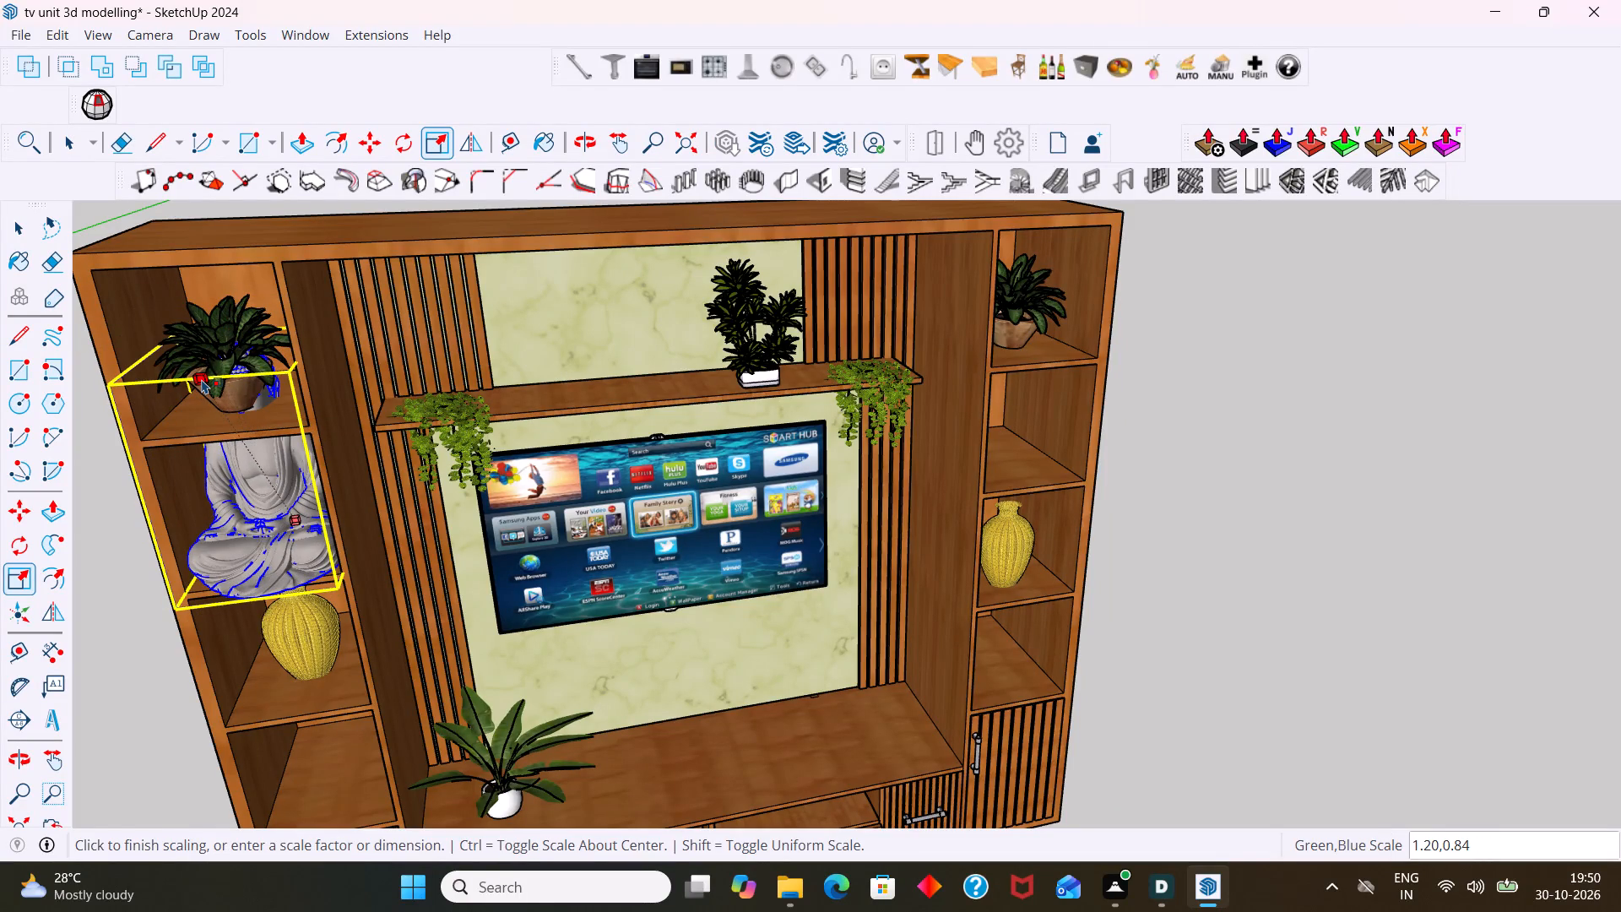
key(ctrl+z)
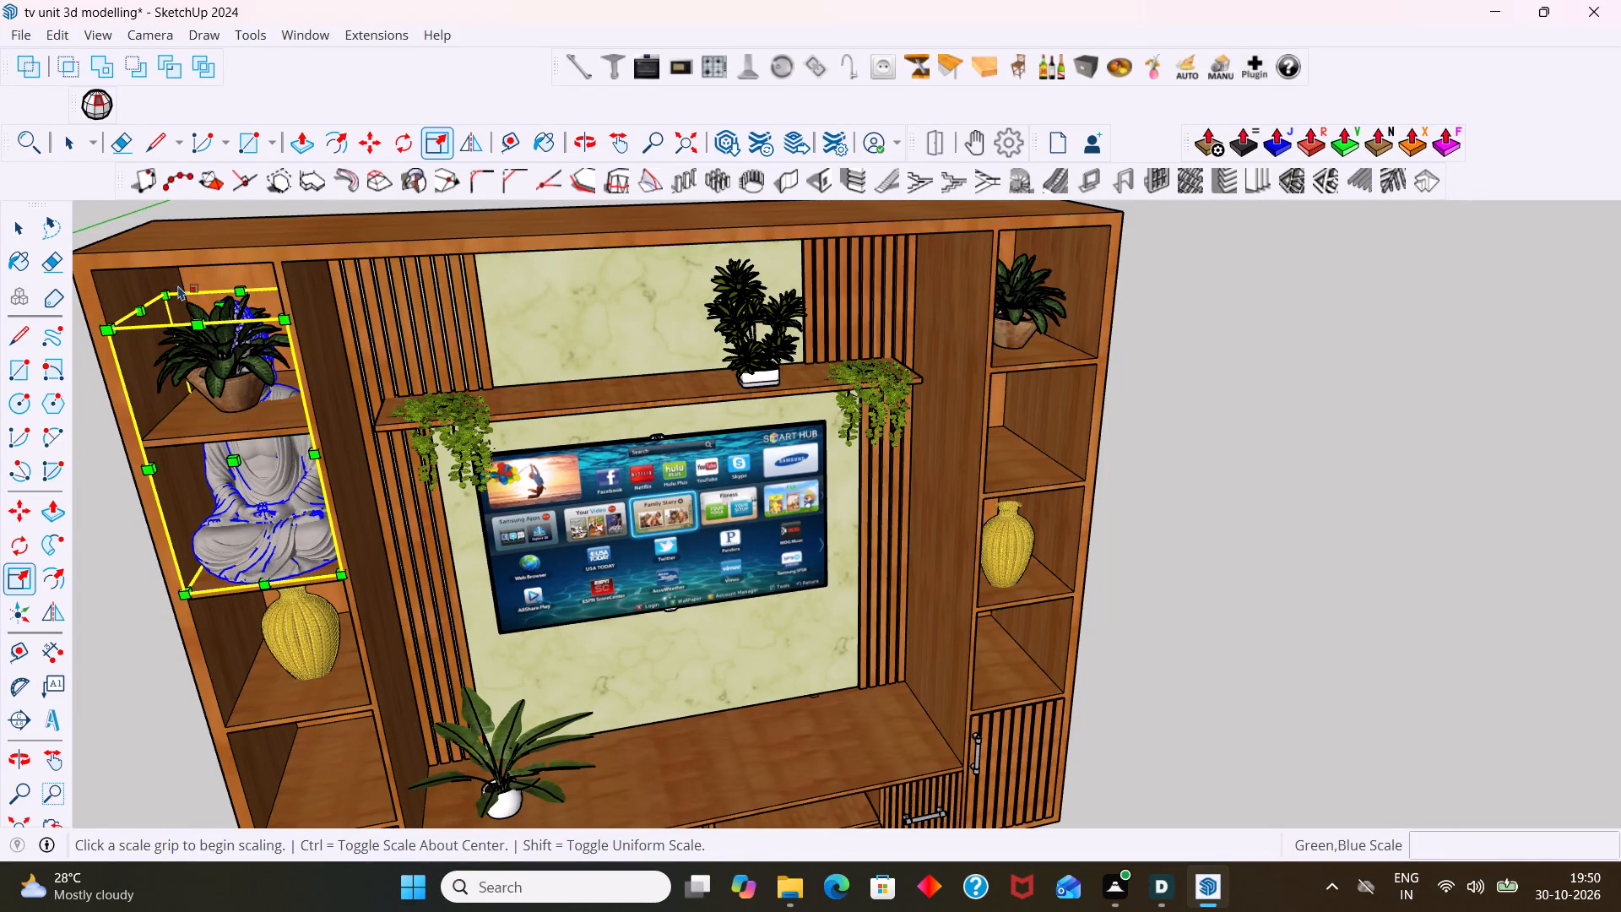
Scale the Buddha statue's height to about 0.58 so it fits under the plant shelf in the left column.
click(222, 309)
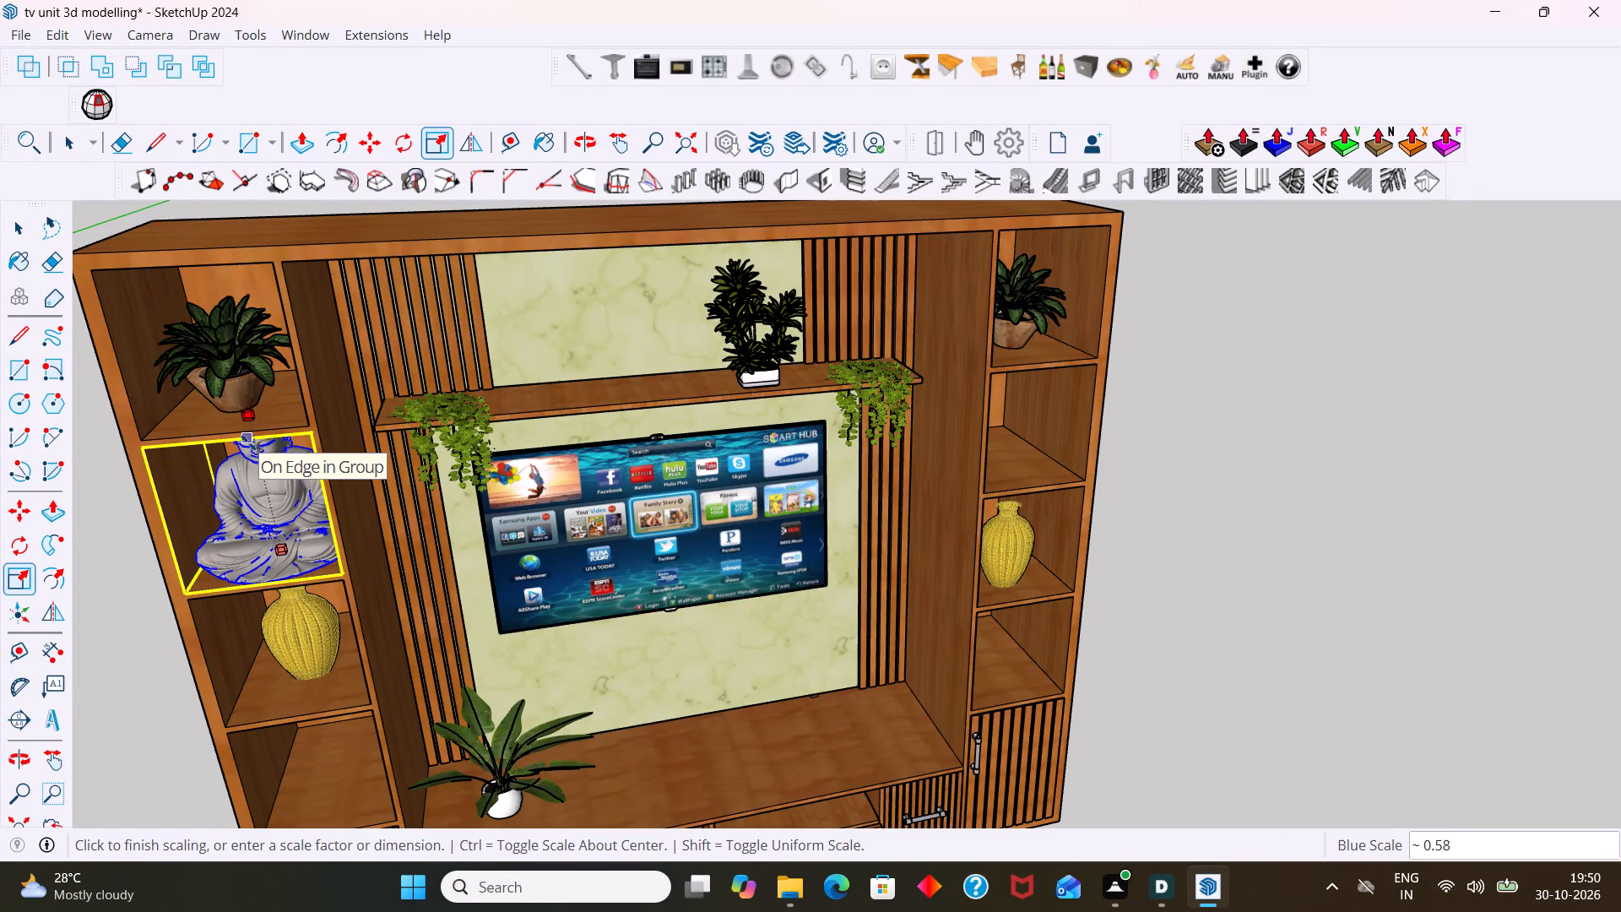
click(248, 442)
scroll(258, 471, down, 6)
middle_drag(318, 498, 520, 454)
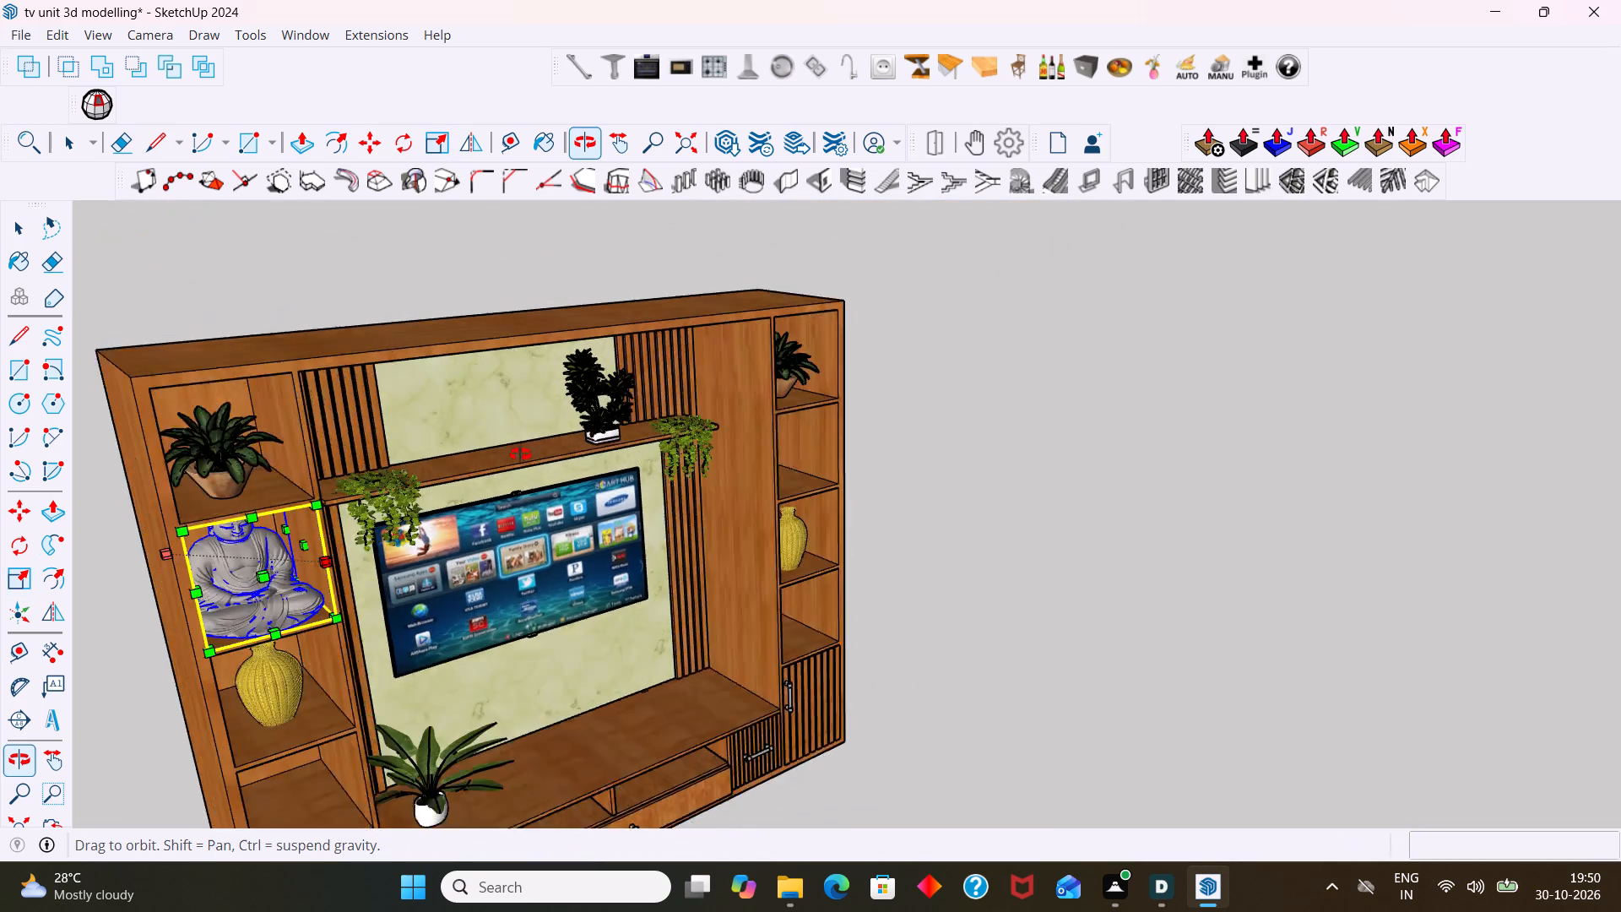
middle_drag(520, 454, 179, 432)
scroll(332, 449, up, 1)
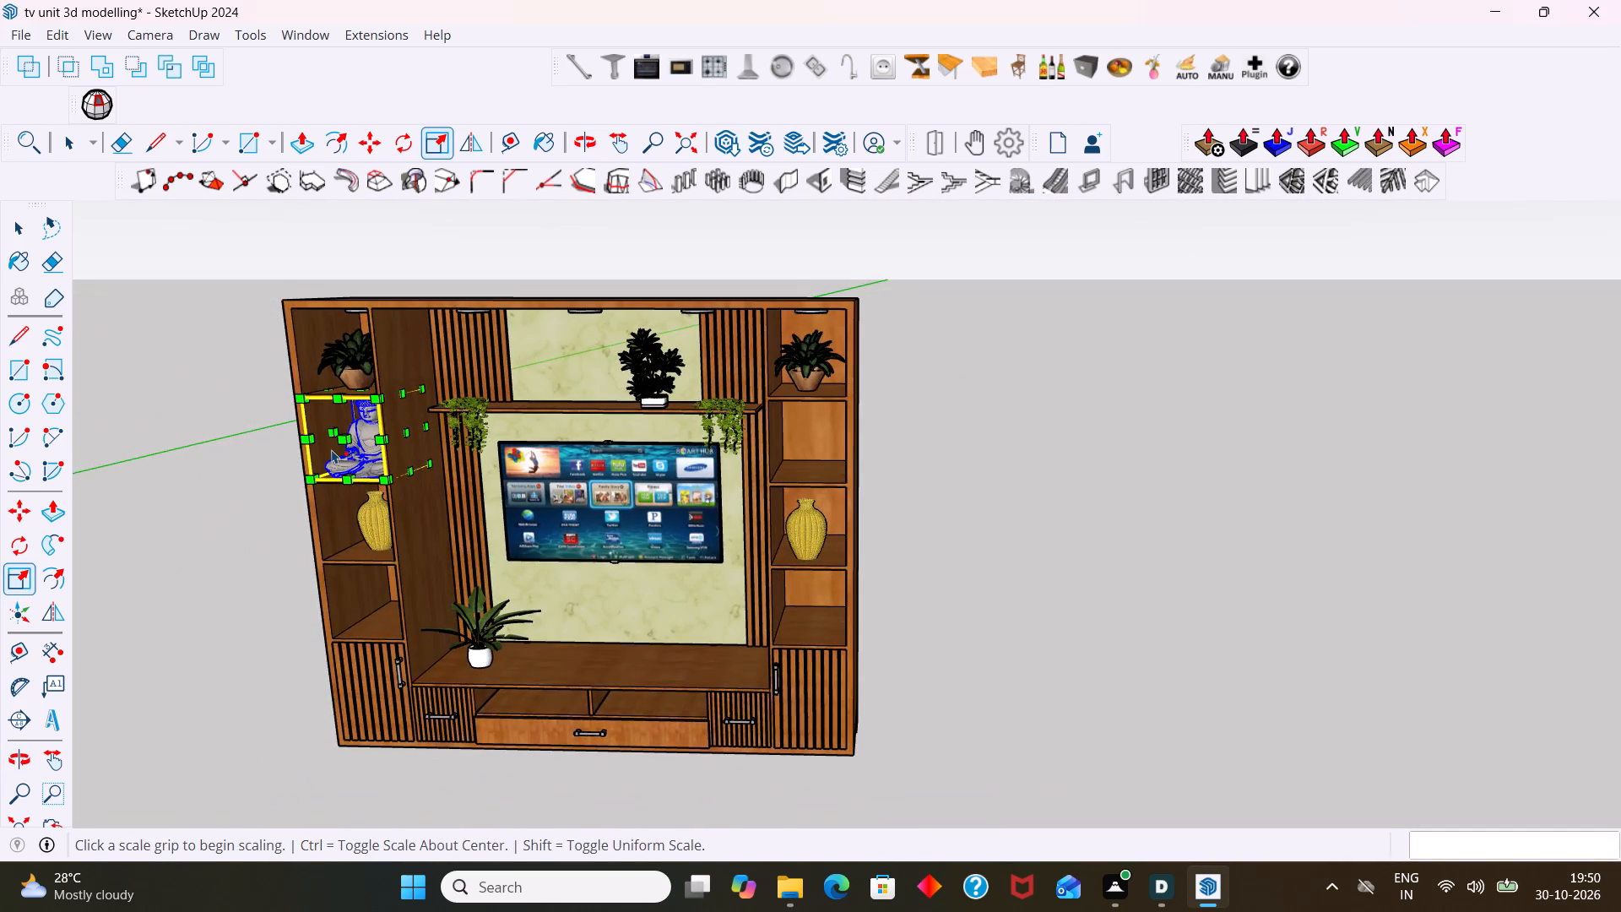
key(space)
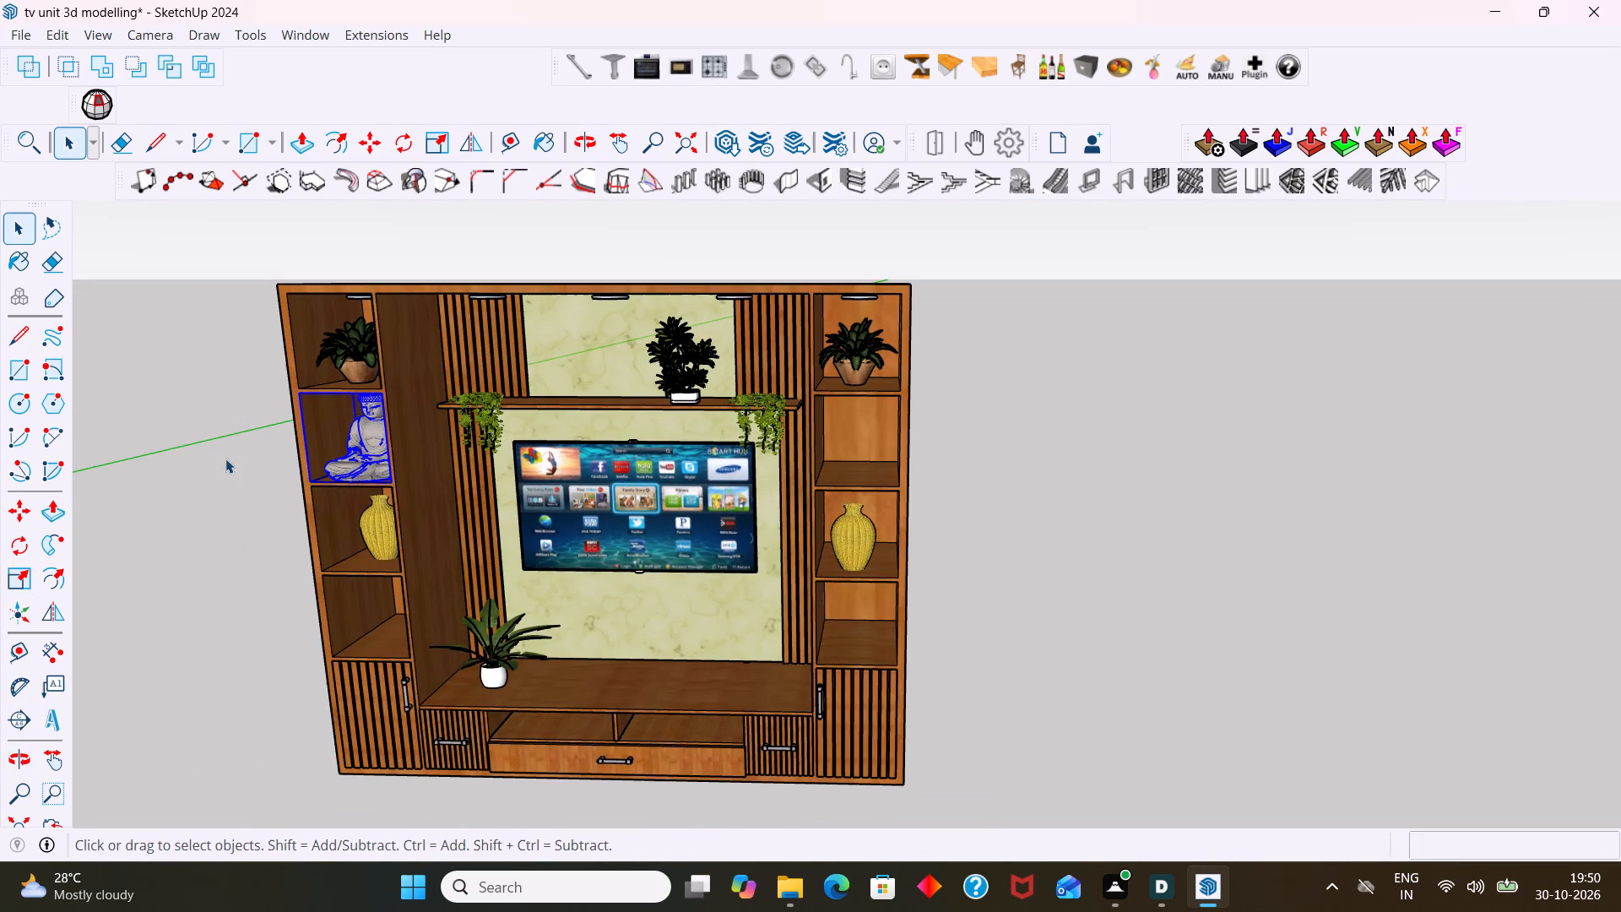
Examine how the Buddha statue fits in the left column's second shelf from several angles.
click(225, 459)
scroll(247, 447, down, 4)
middle_drag(267, 475, 533, 381)
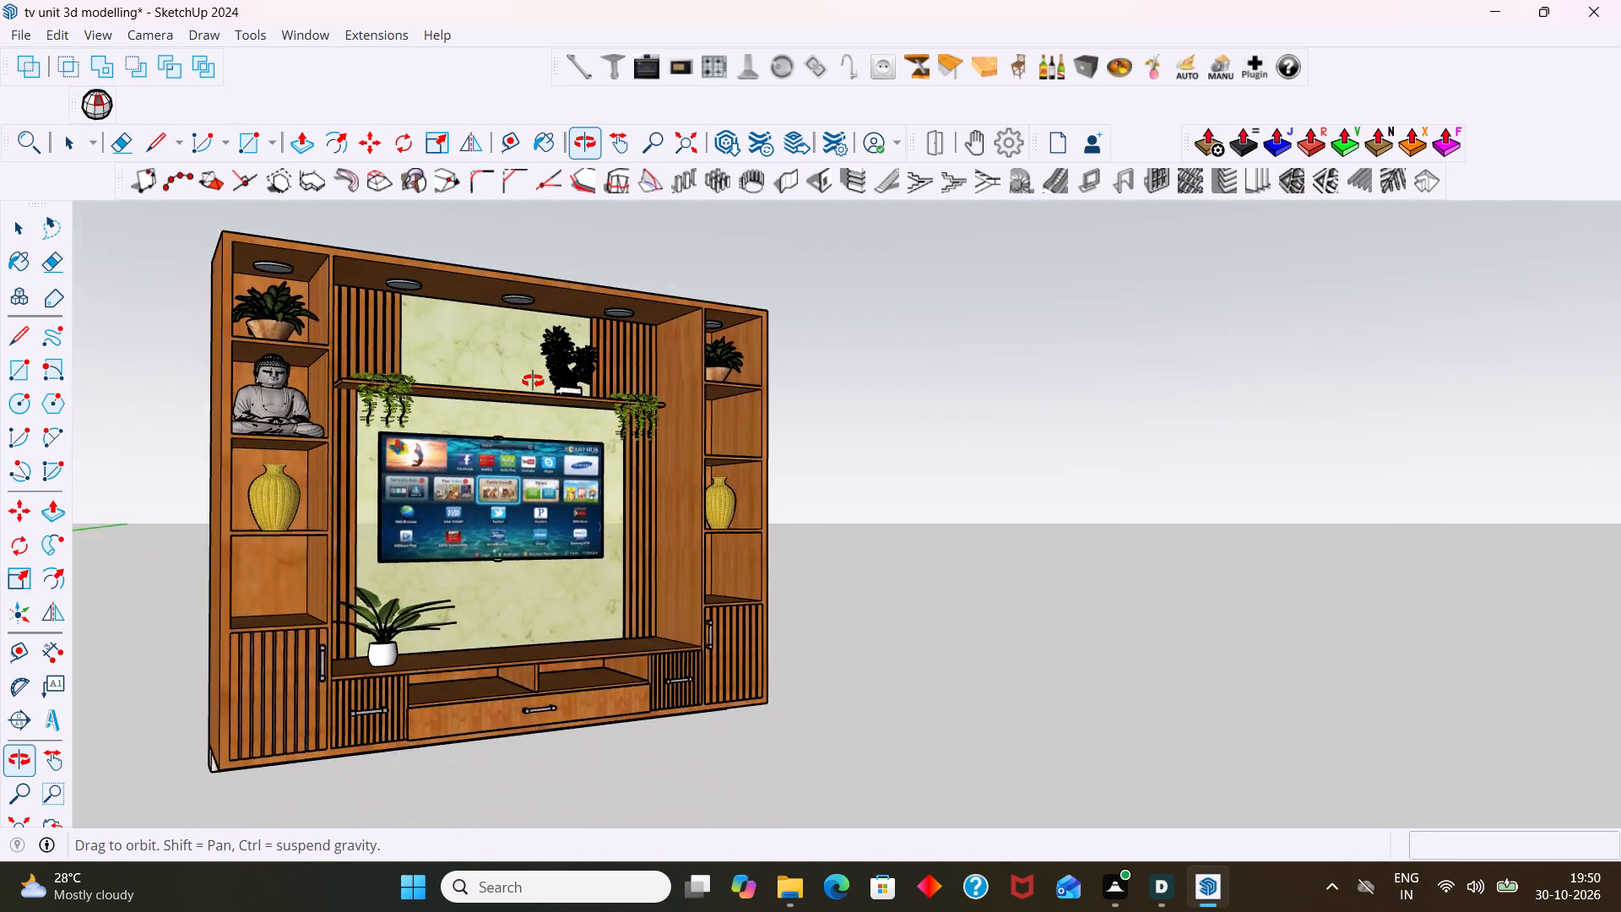
middle_drag(533, 381, 364, 375)
scroll(267, 453, up, 8)
middle_drag(369, 431, 346, 529)
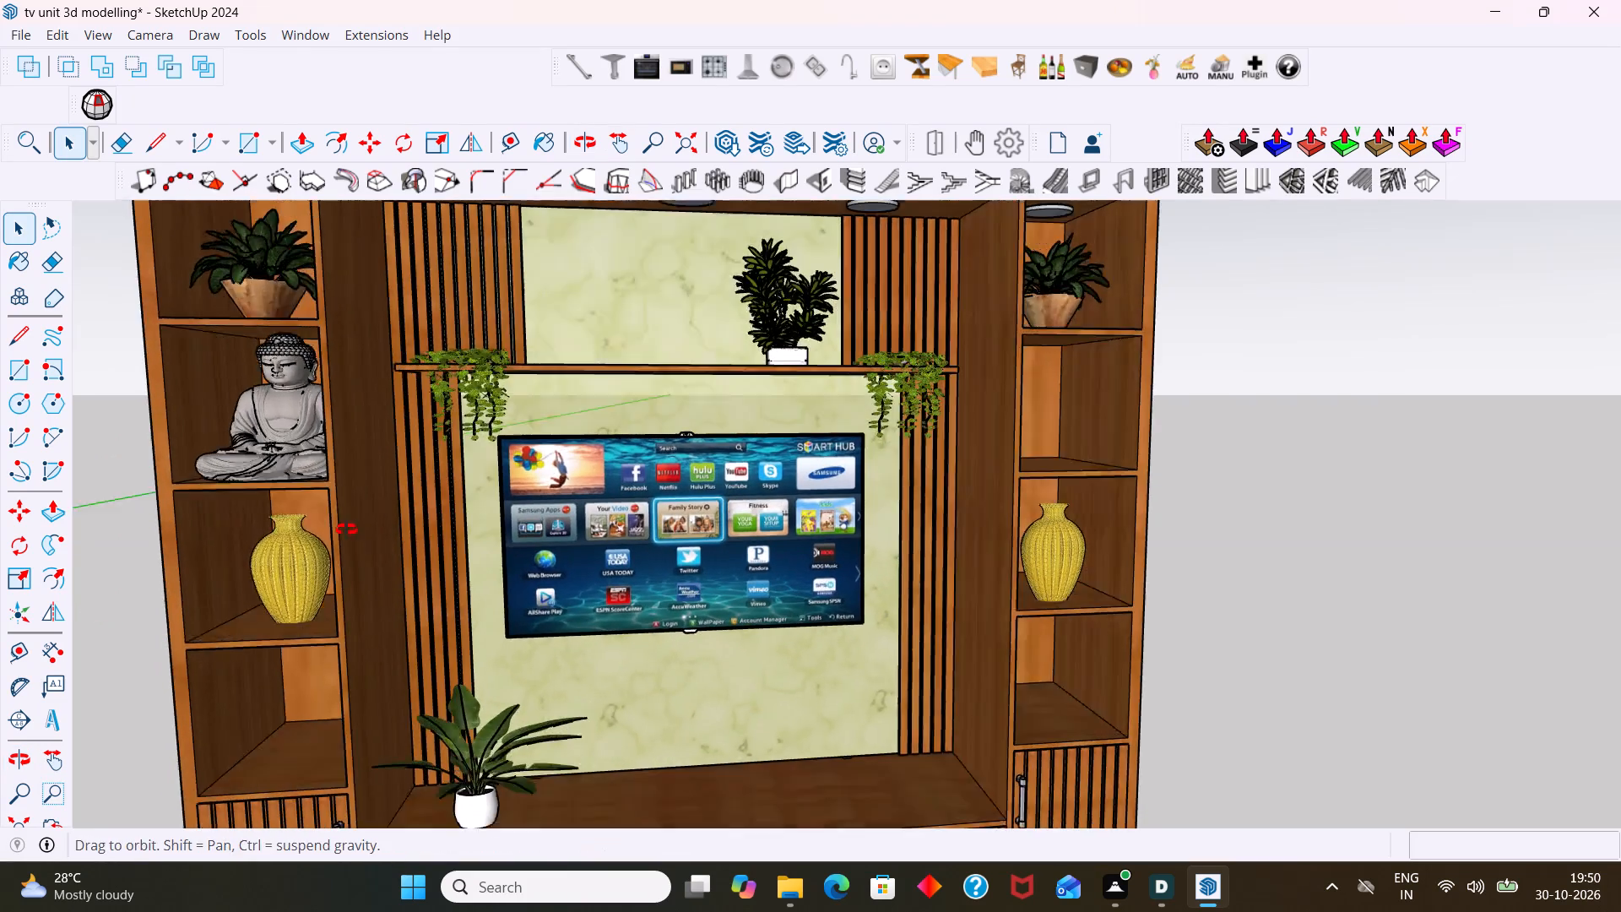
middle_drag(346, 529, 333, 574)
scroll(335, 535, down, 8)
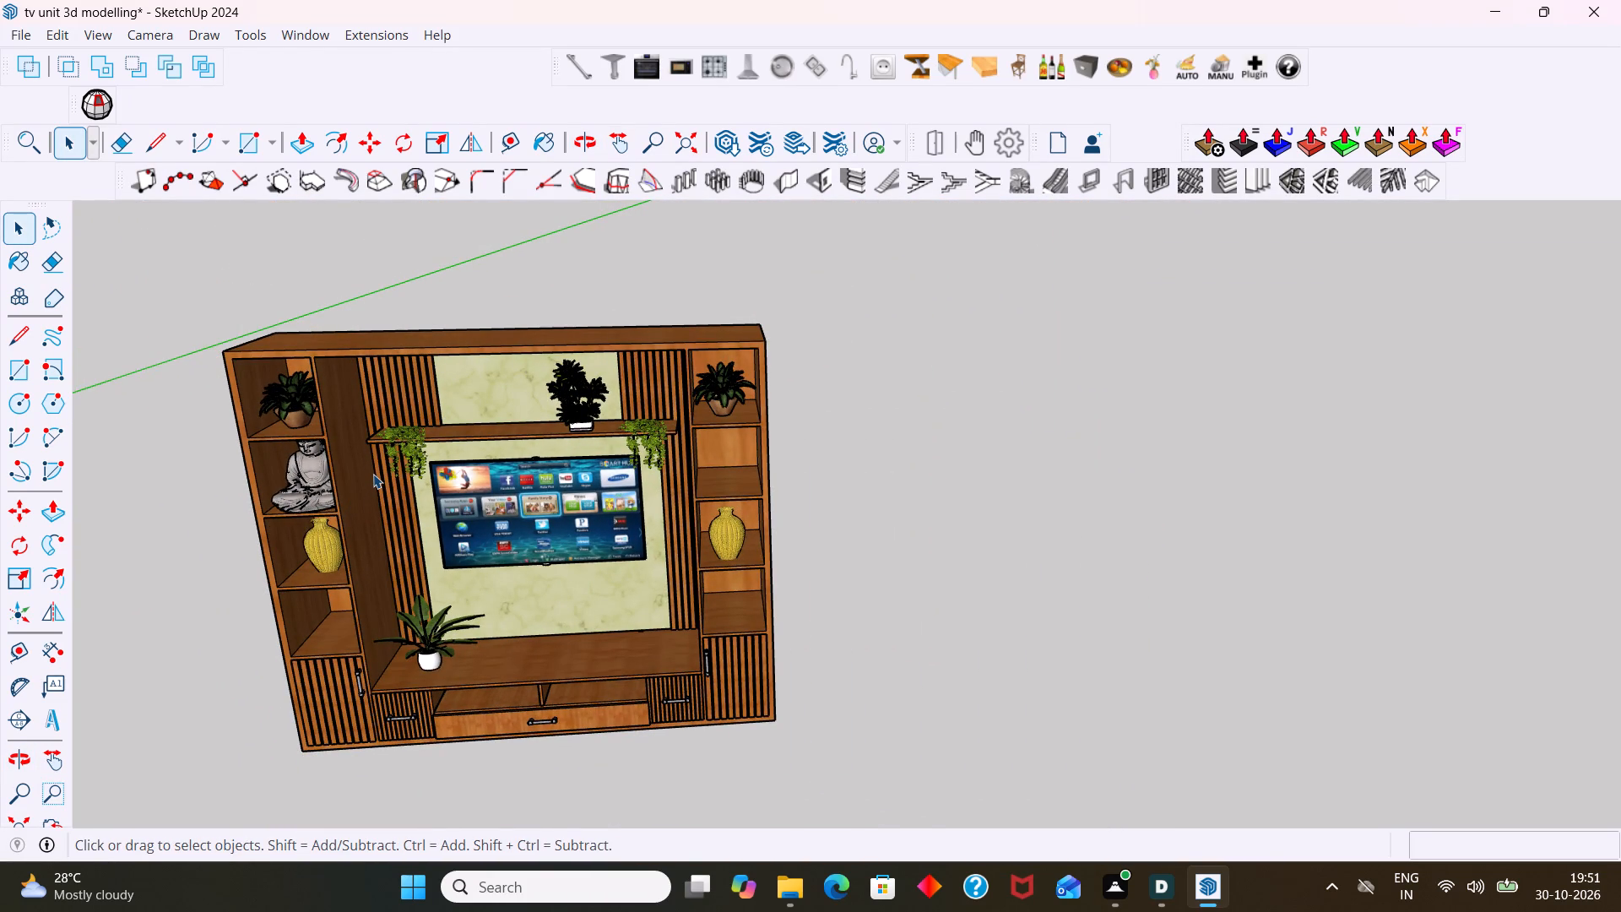
scroll(301, 468, up, 4)
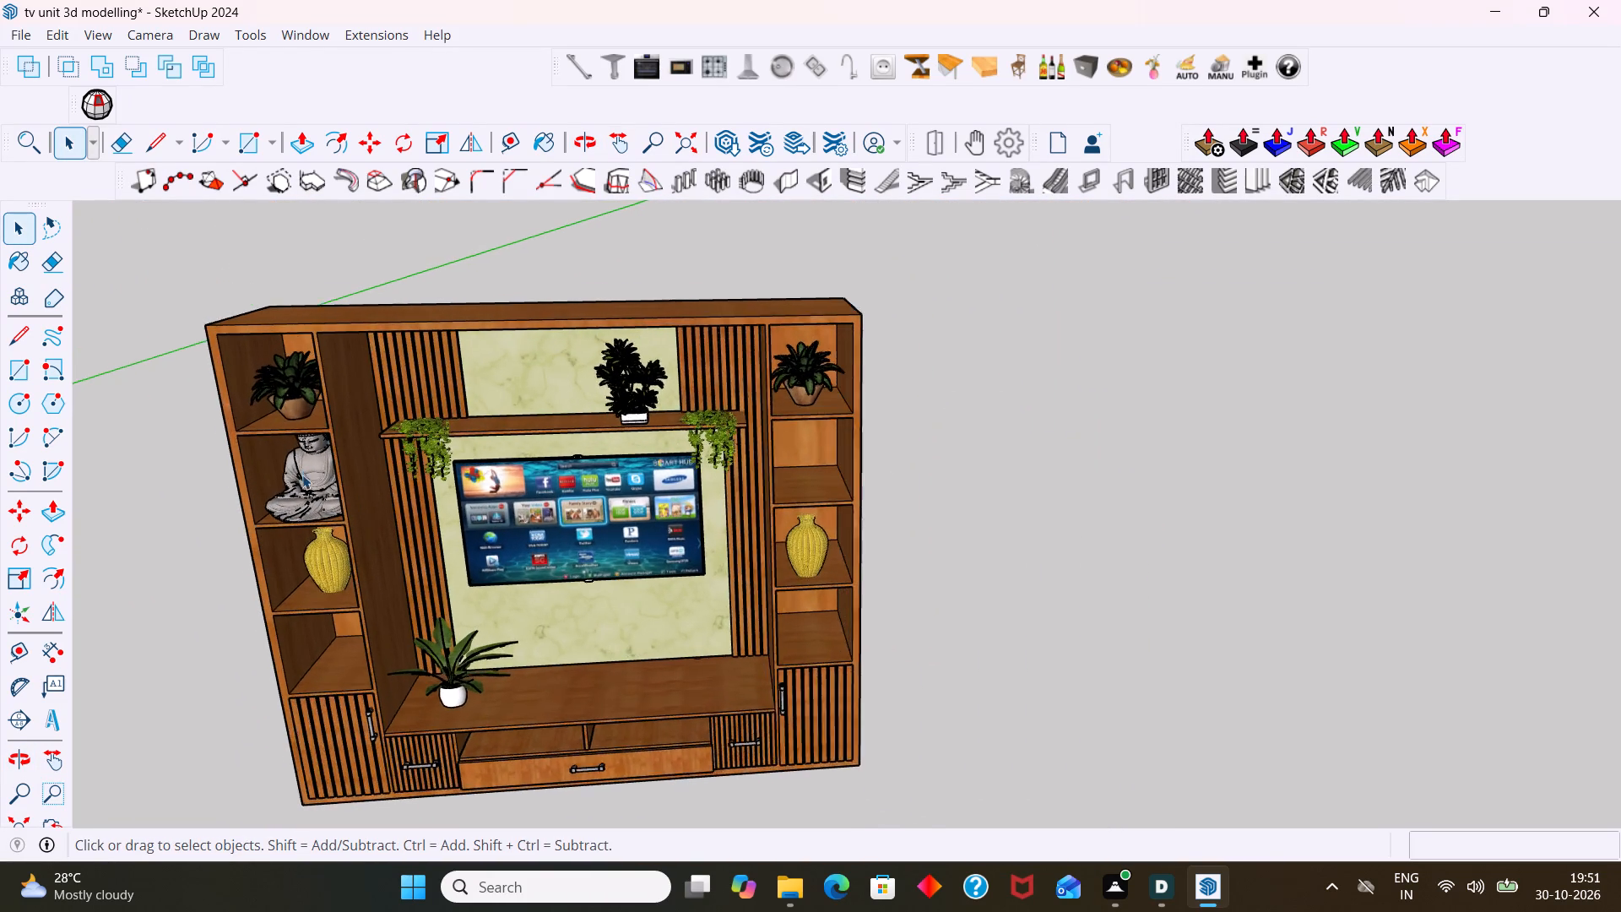
middle_drag(302, 483, 404, 506)
scroll(246, 505, up, 2)
scroll(241, 515, down, 9)
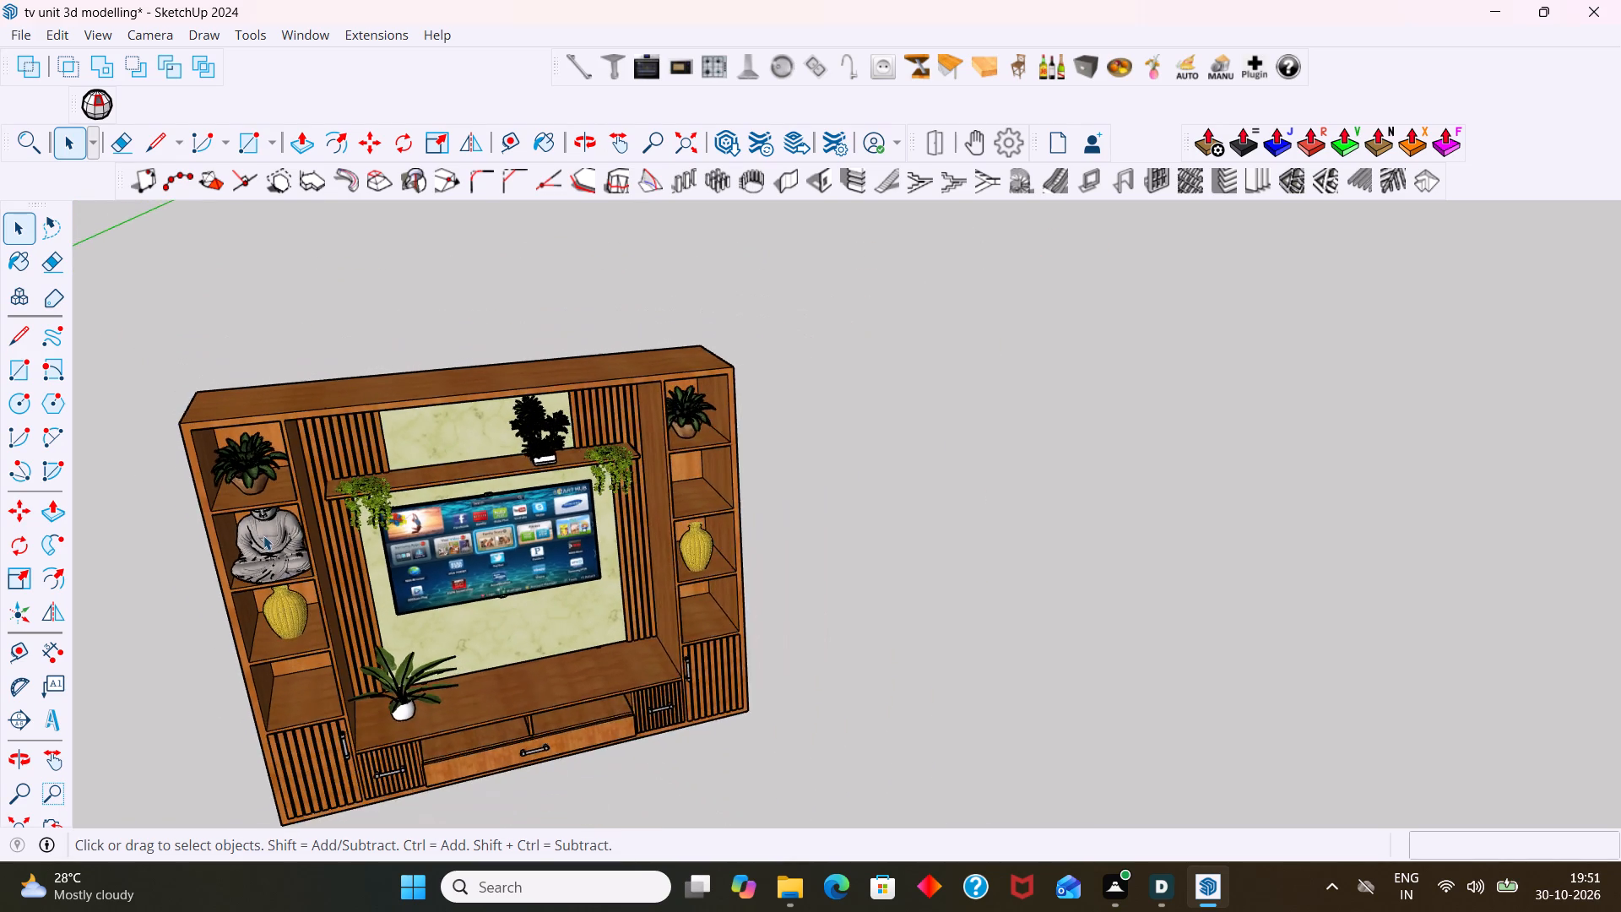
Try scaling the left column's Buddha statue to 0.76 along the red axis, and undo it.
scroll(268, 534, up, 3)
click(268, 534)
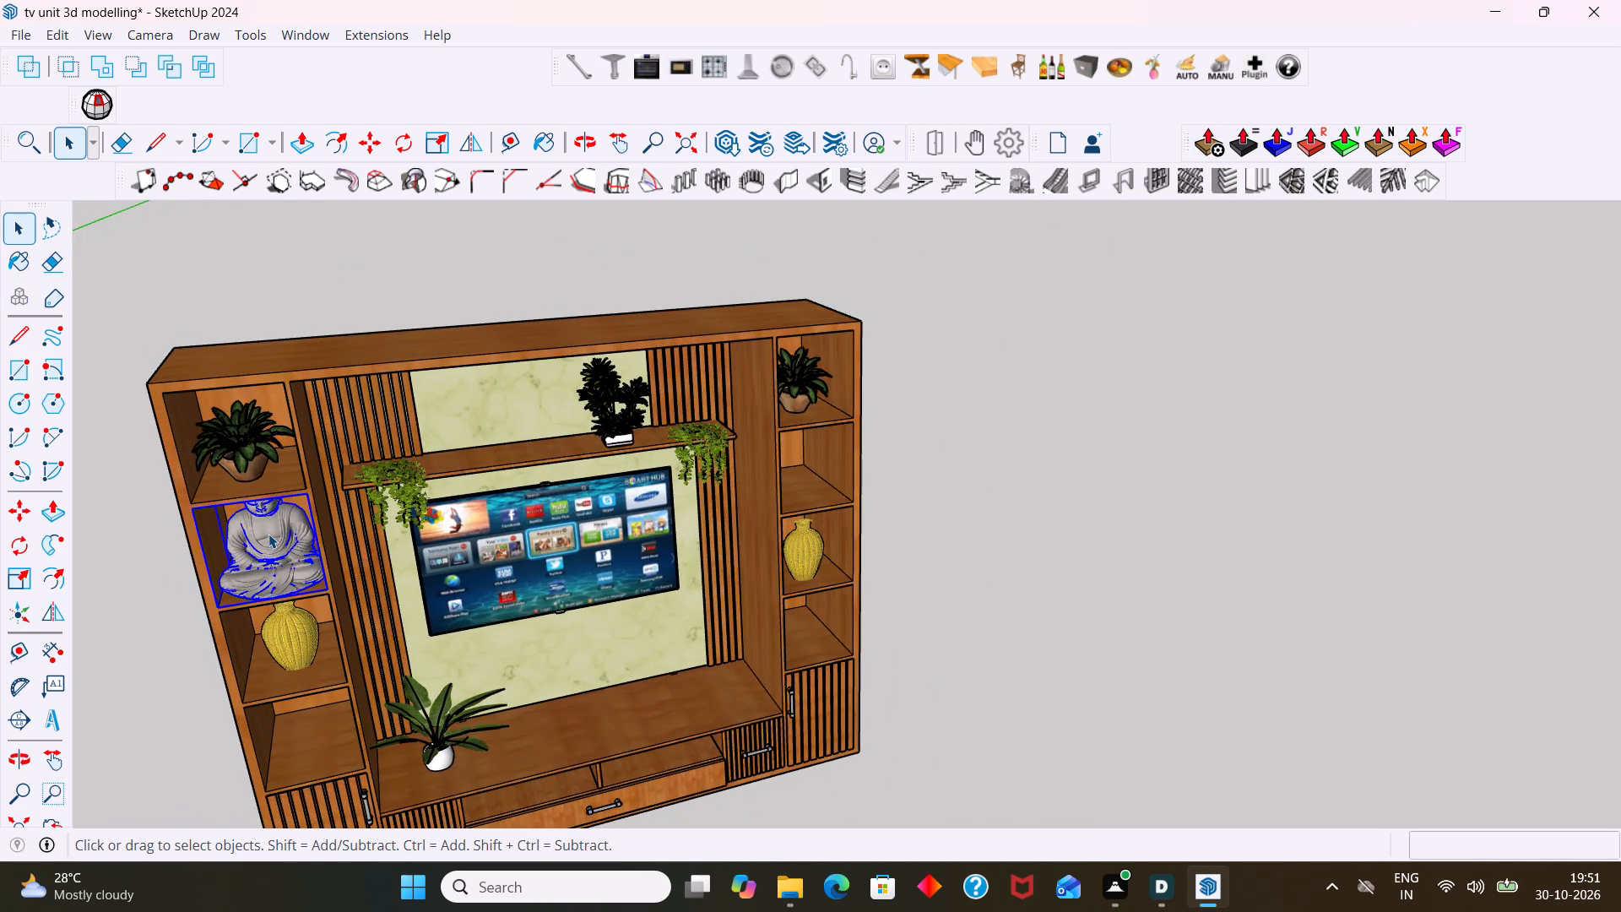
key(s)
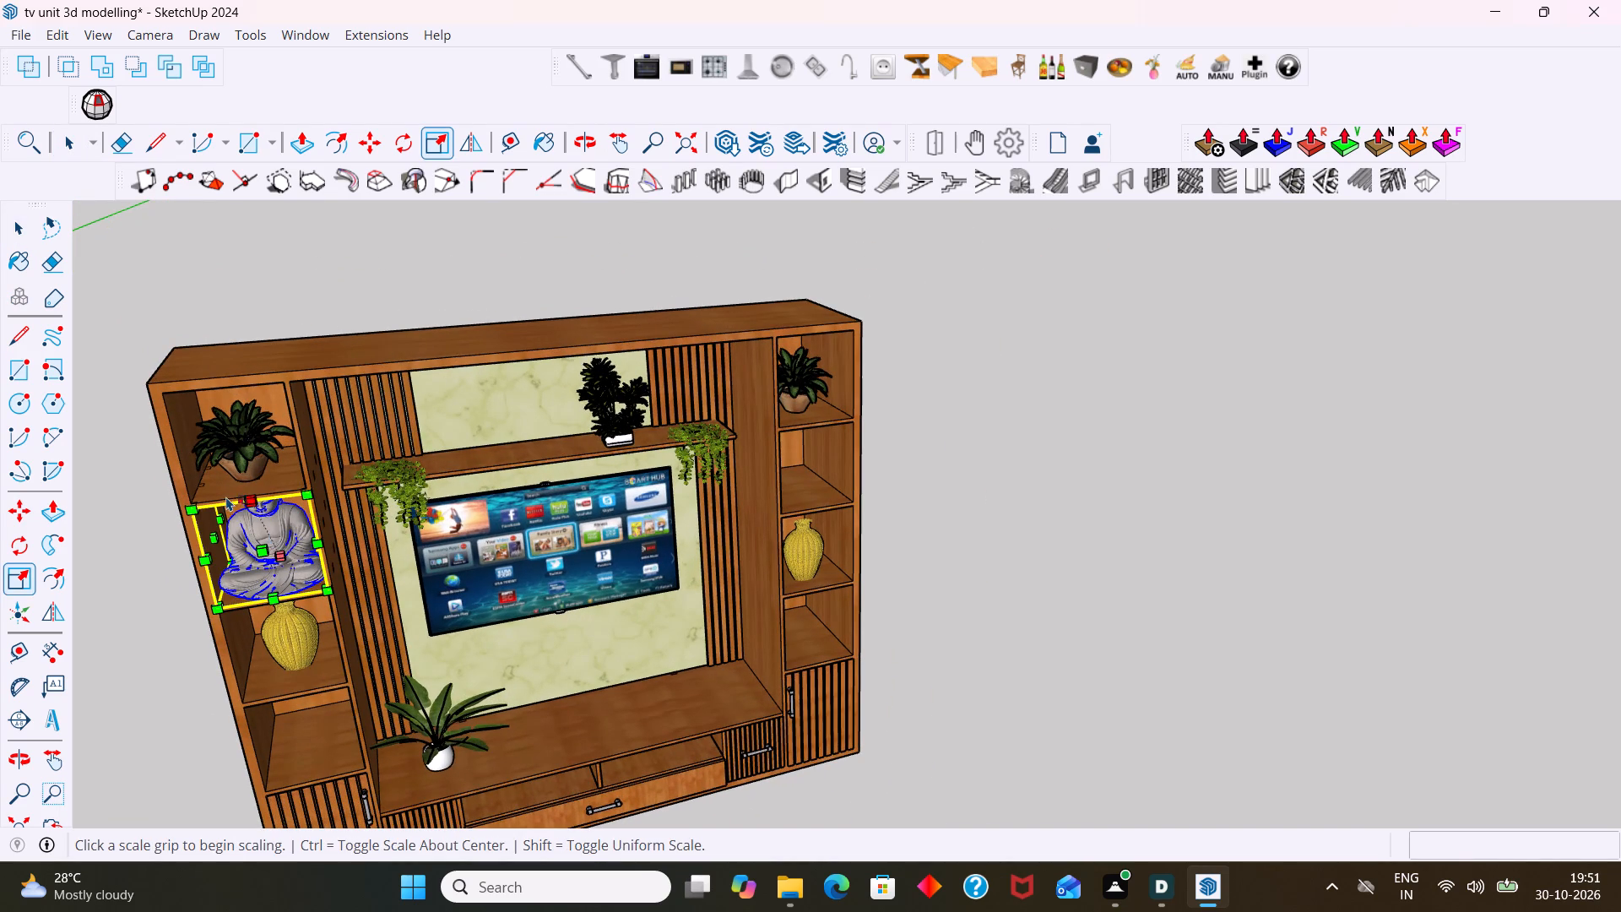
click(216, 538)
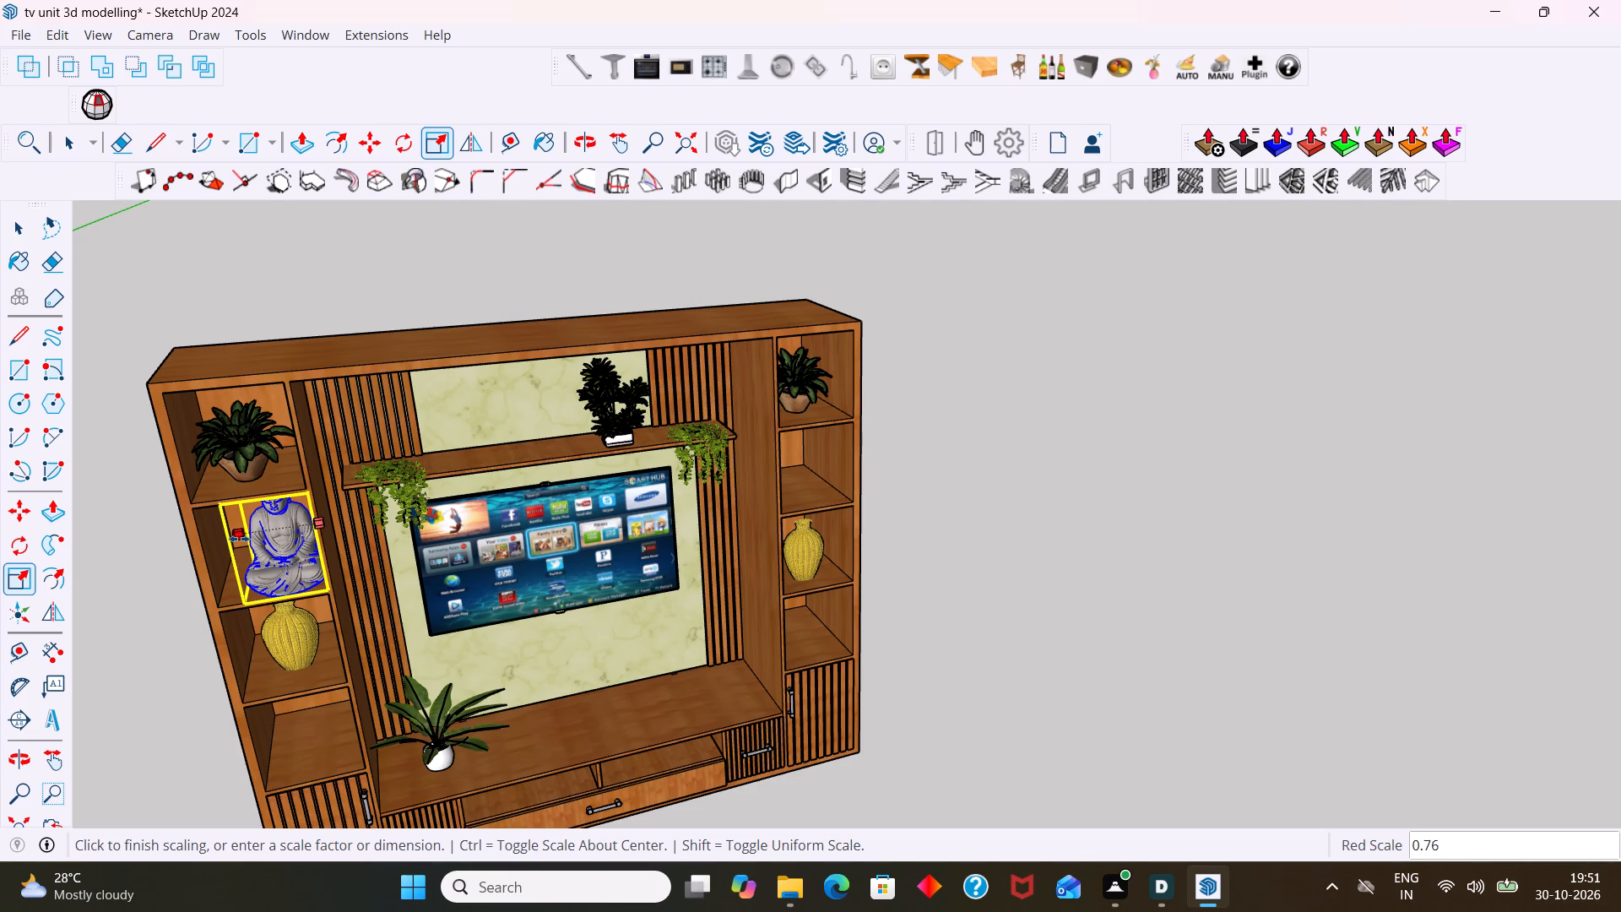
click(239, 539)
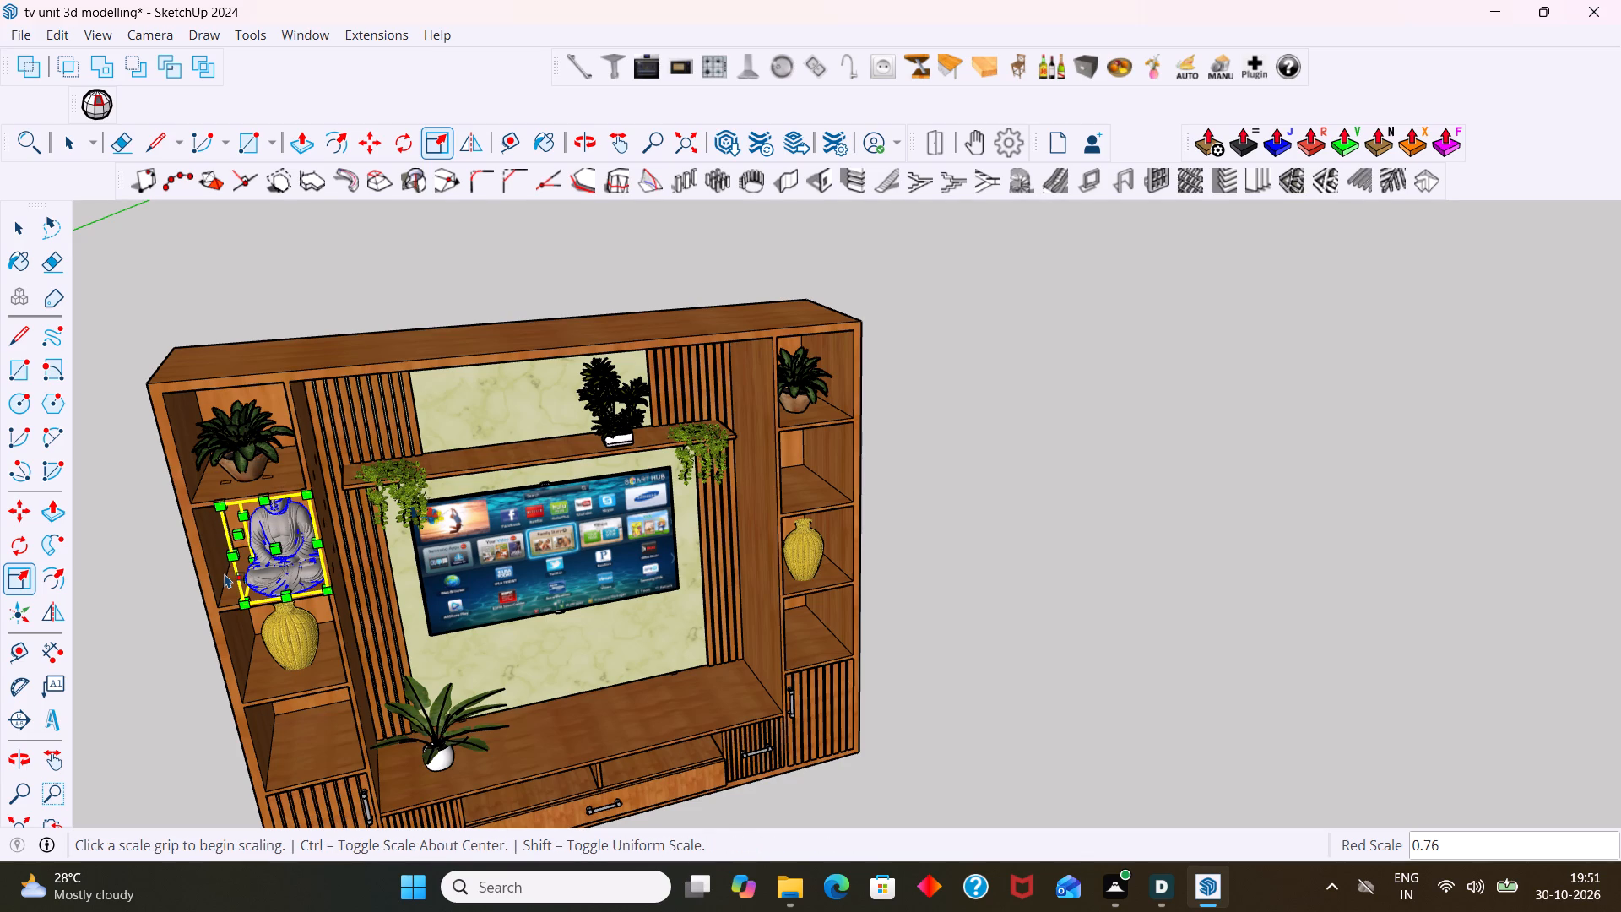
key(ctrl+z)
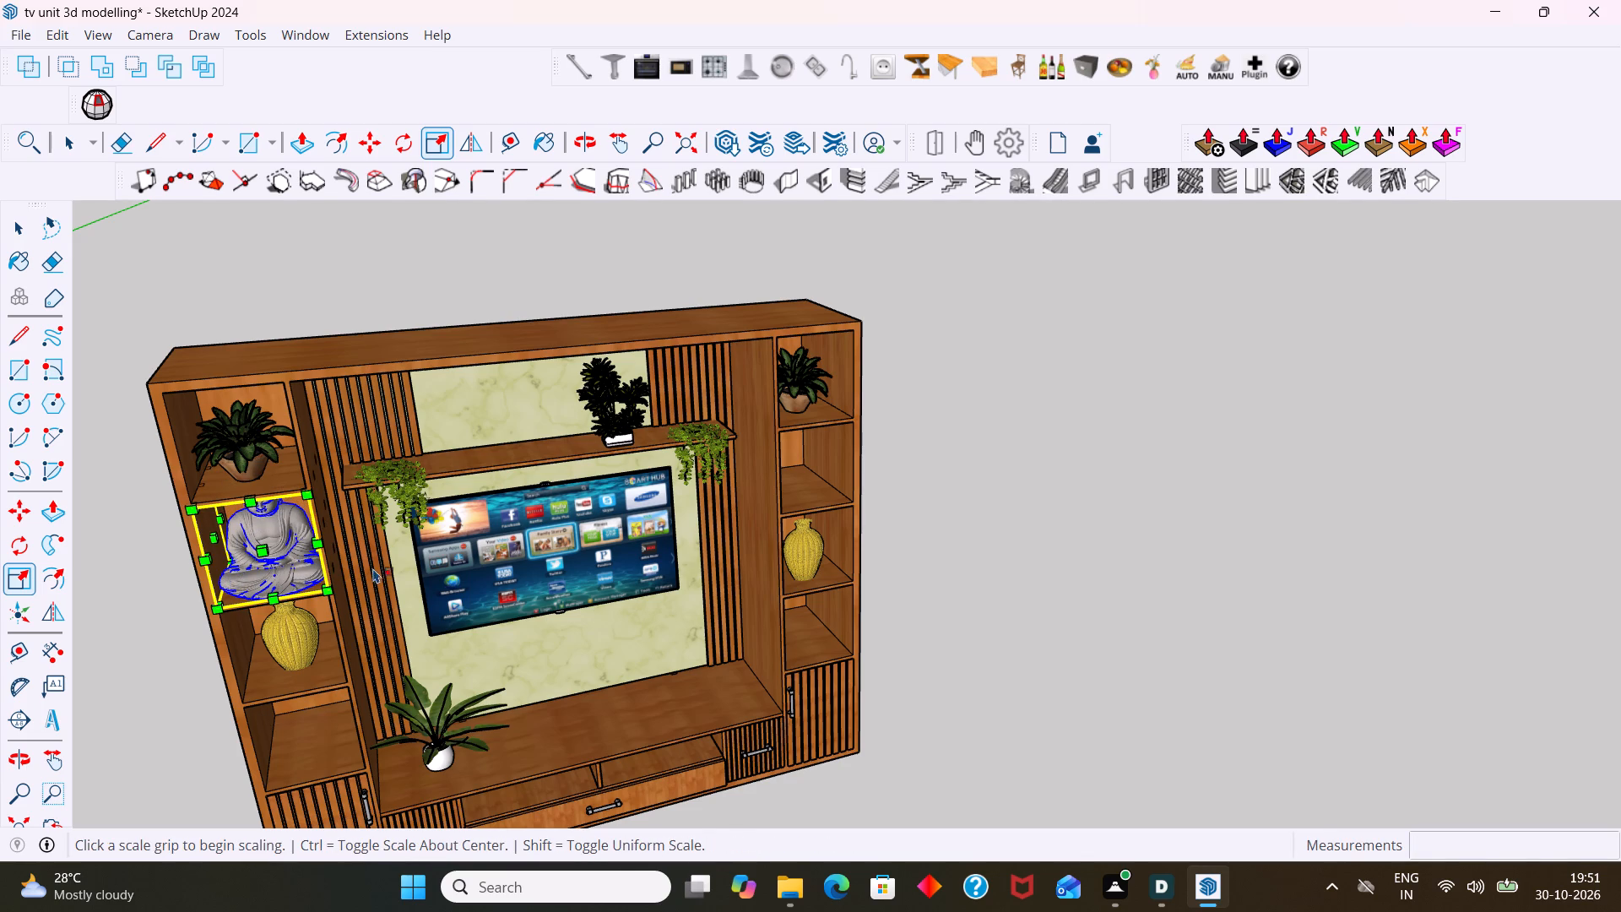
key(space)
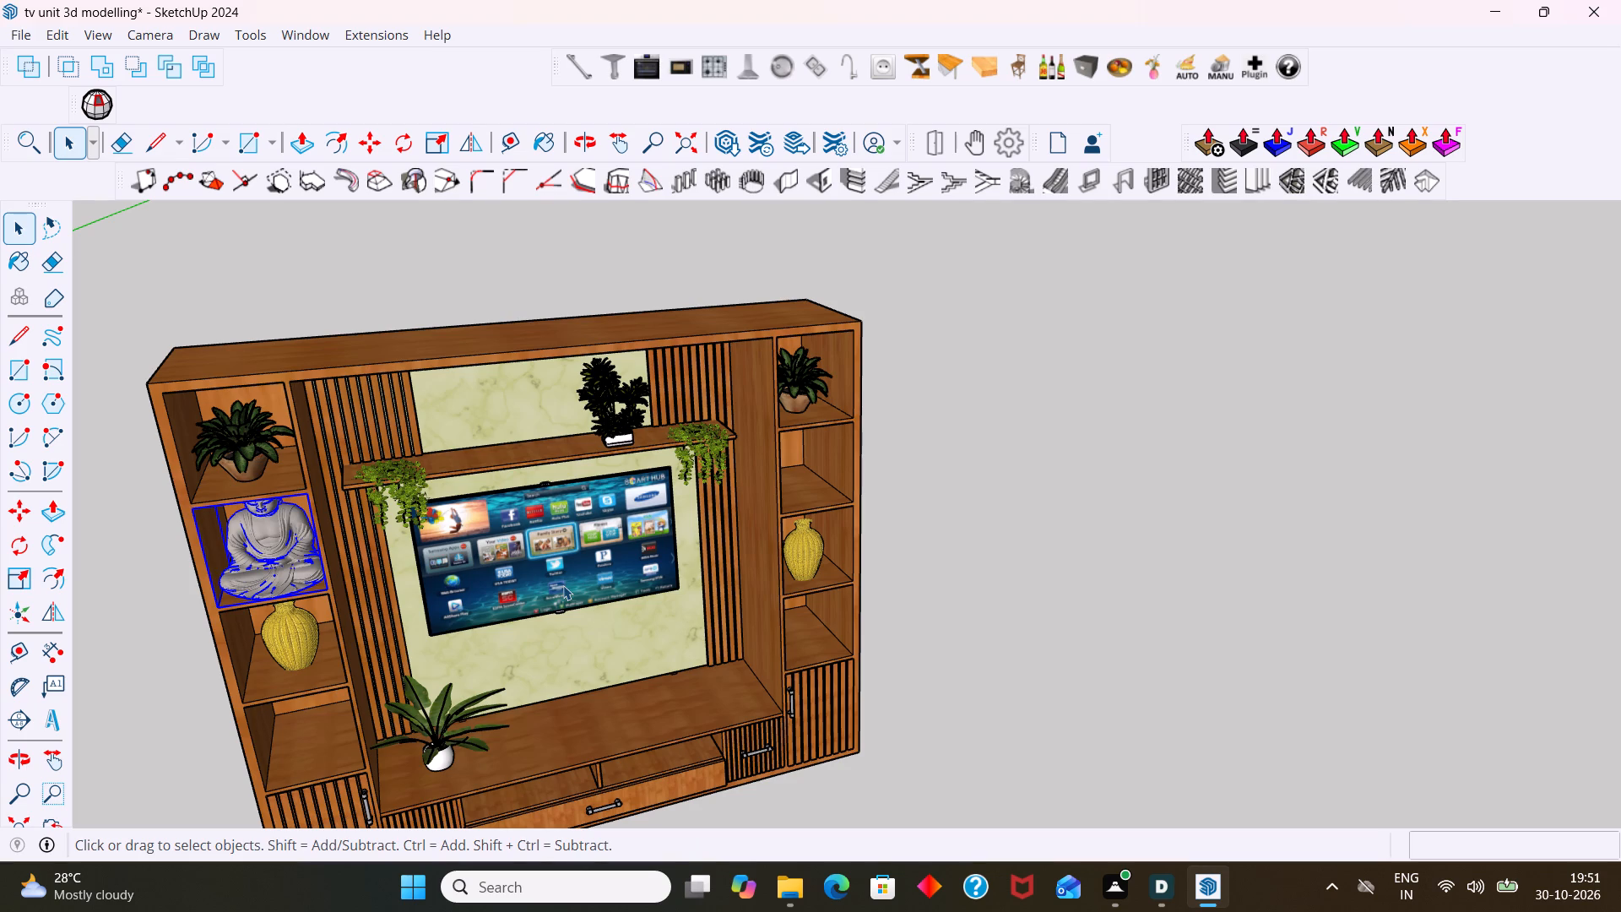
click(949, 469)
Copy the Buddha statue about 2162 mm across to the right column's second shelf from the top, above the golden pot.
scroll(816, 473, down, 2)
middle_drag(555, 528, 466, 384)
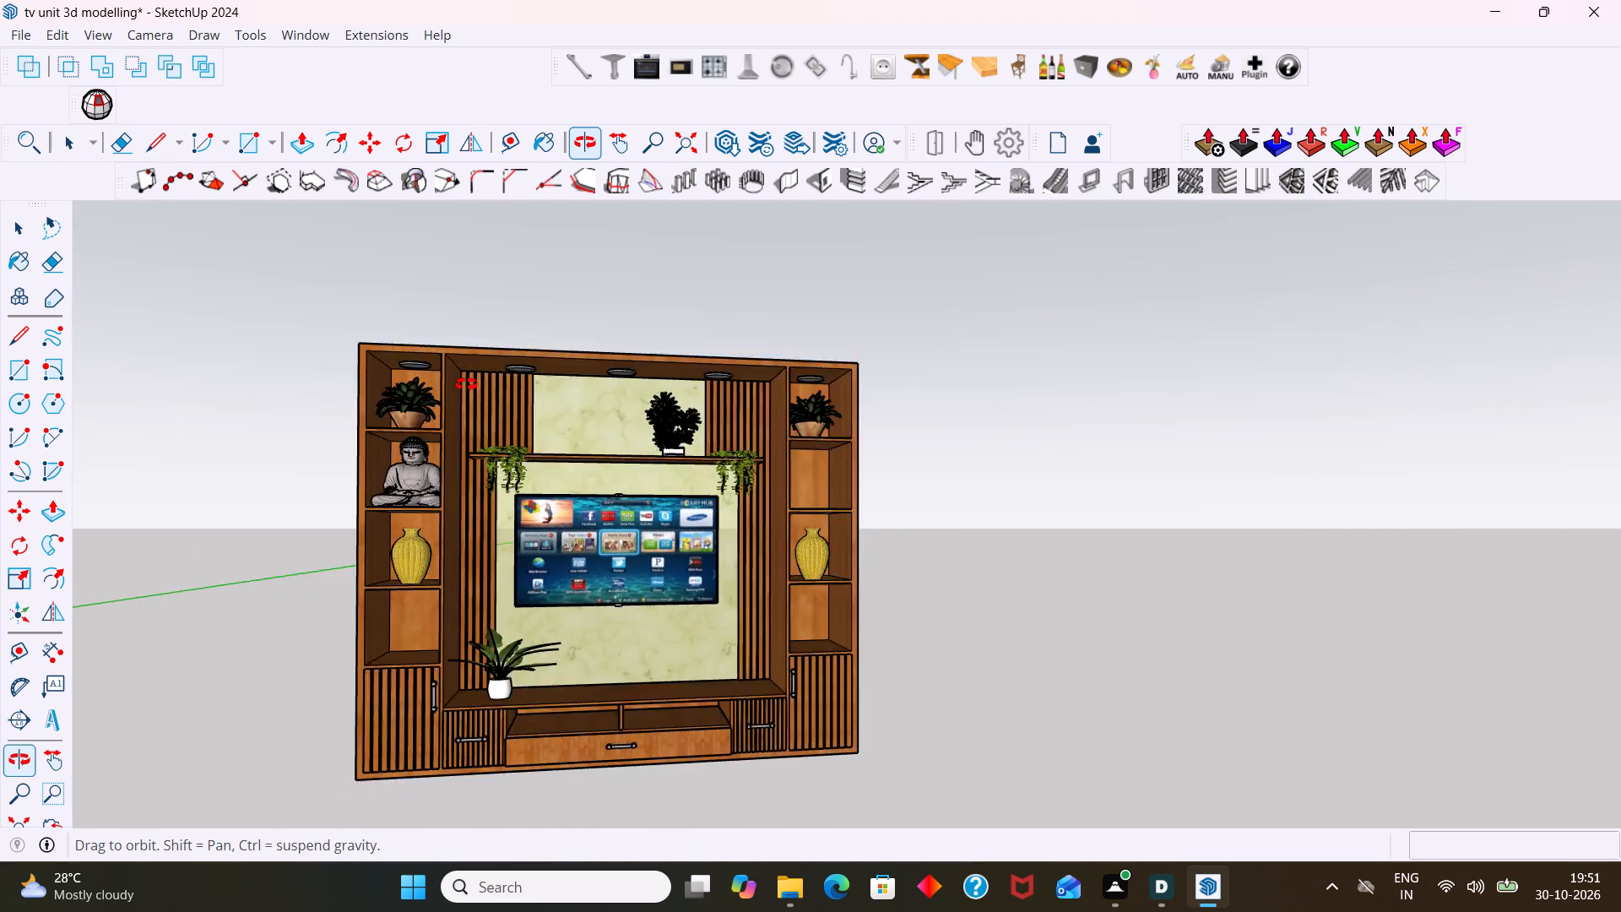
middle_drag(466, 384, 450, 511)
scroll(406, 518, up, 2)
click(419, 497)
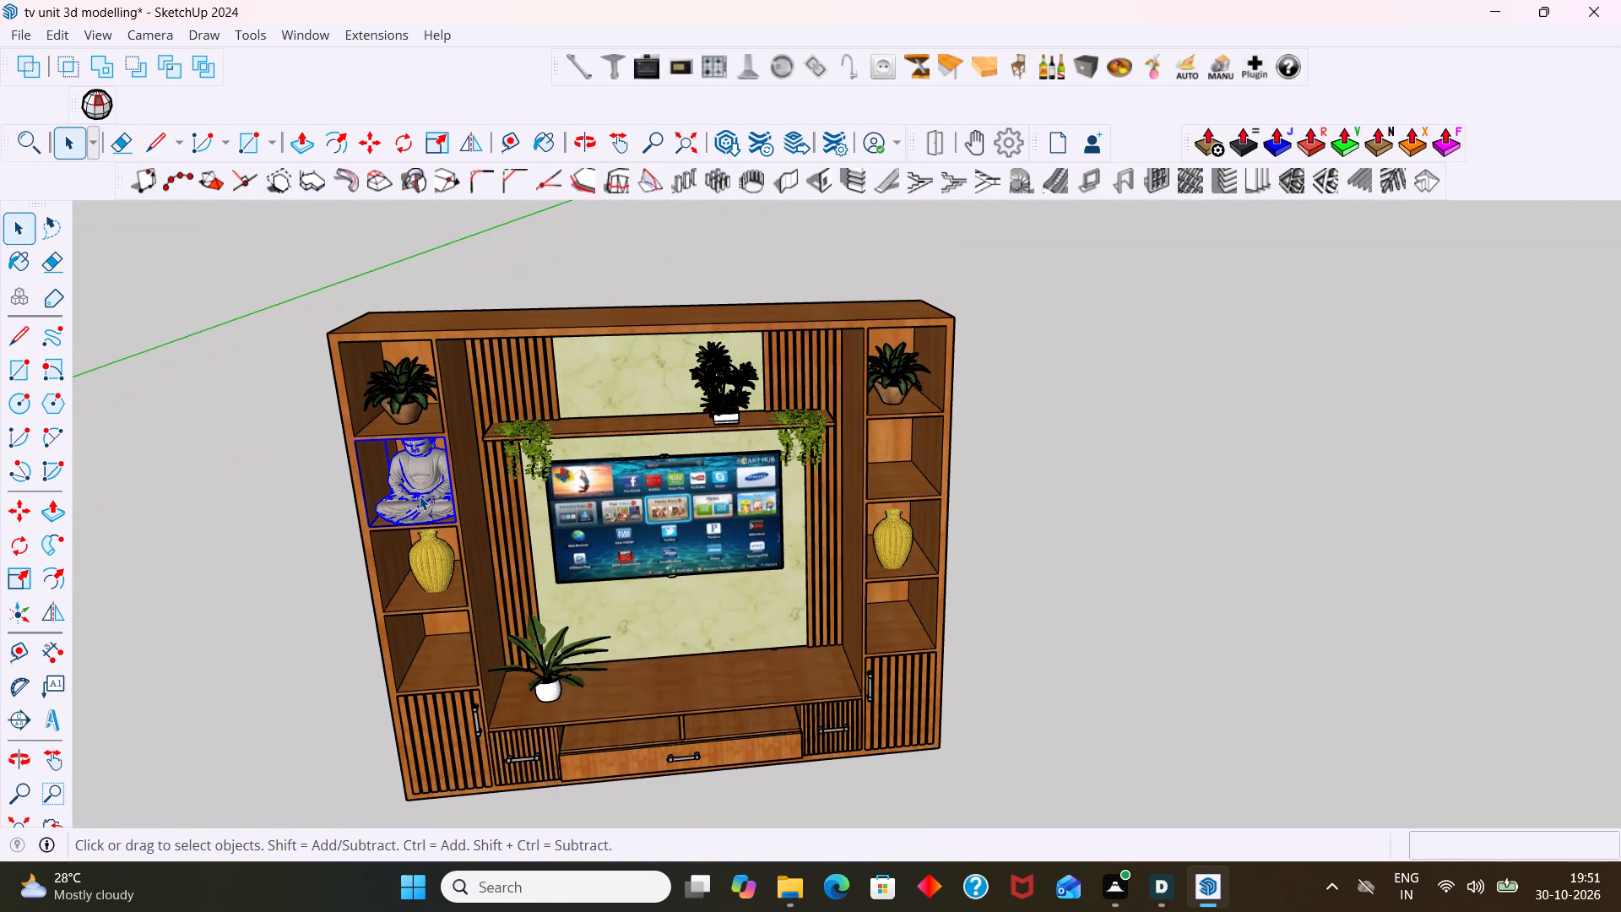
key(m)
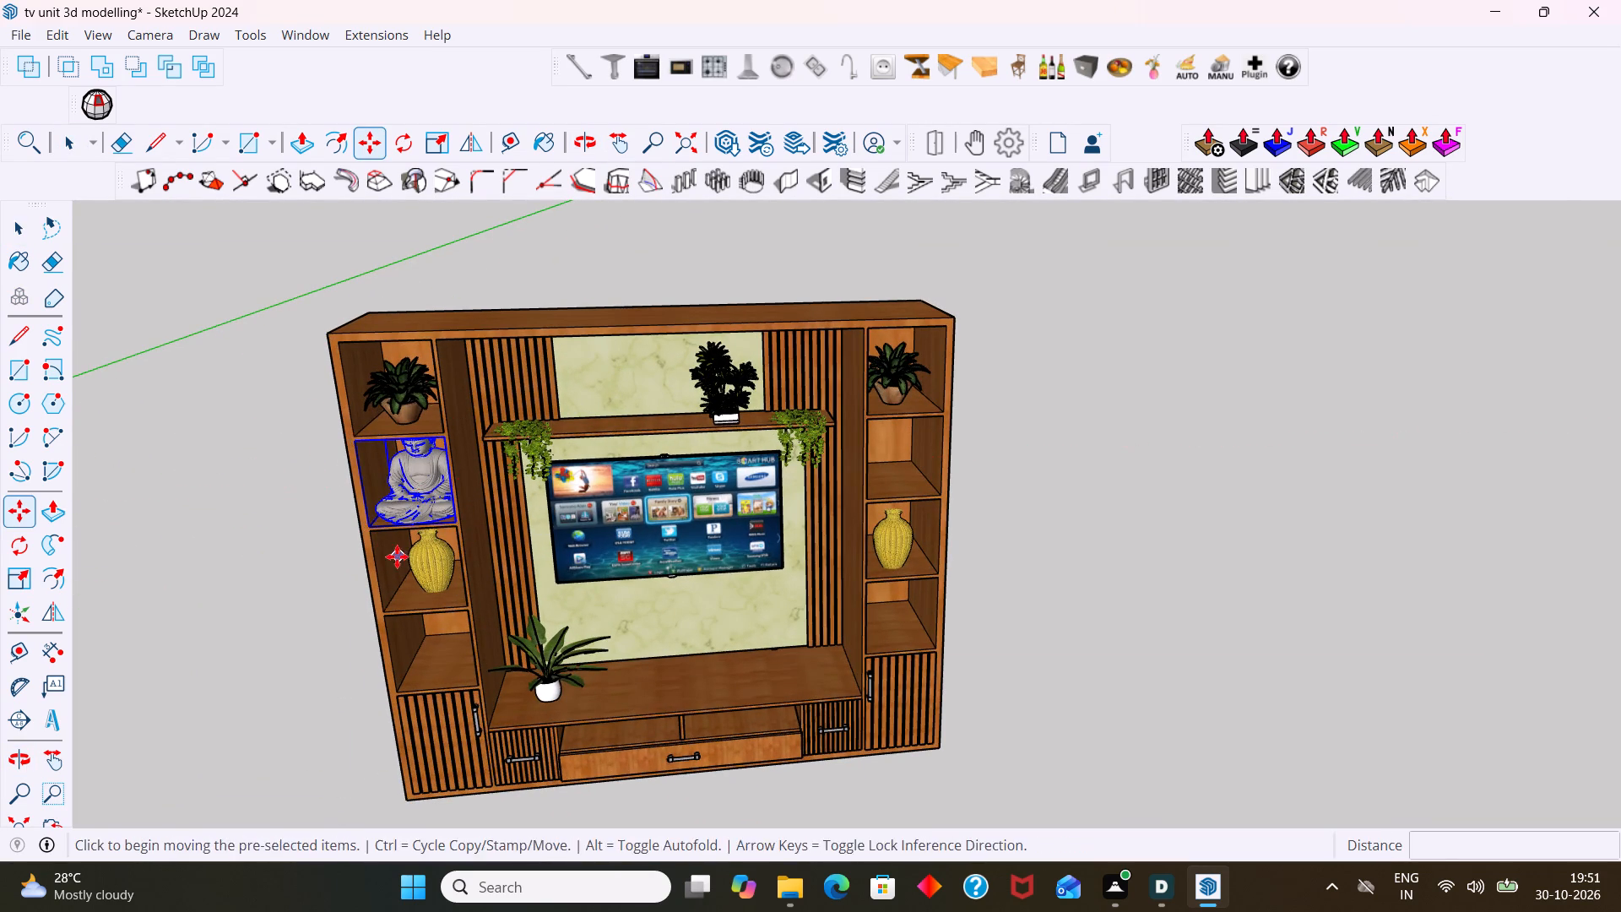
middle_drag(396, 556, 393, 597)
scroll(415, 557, up, 3)
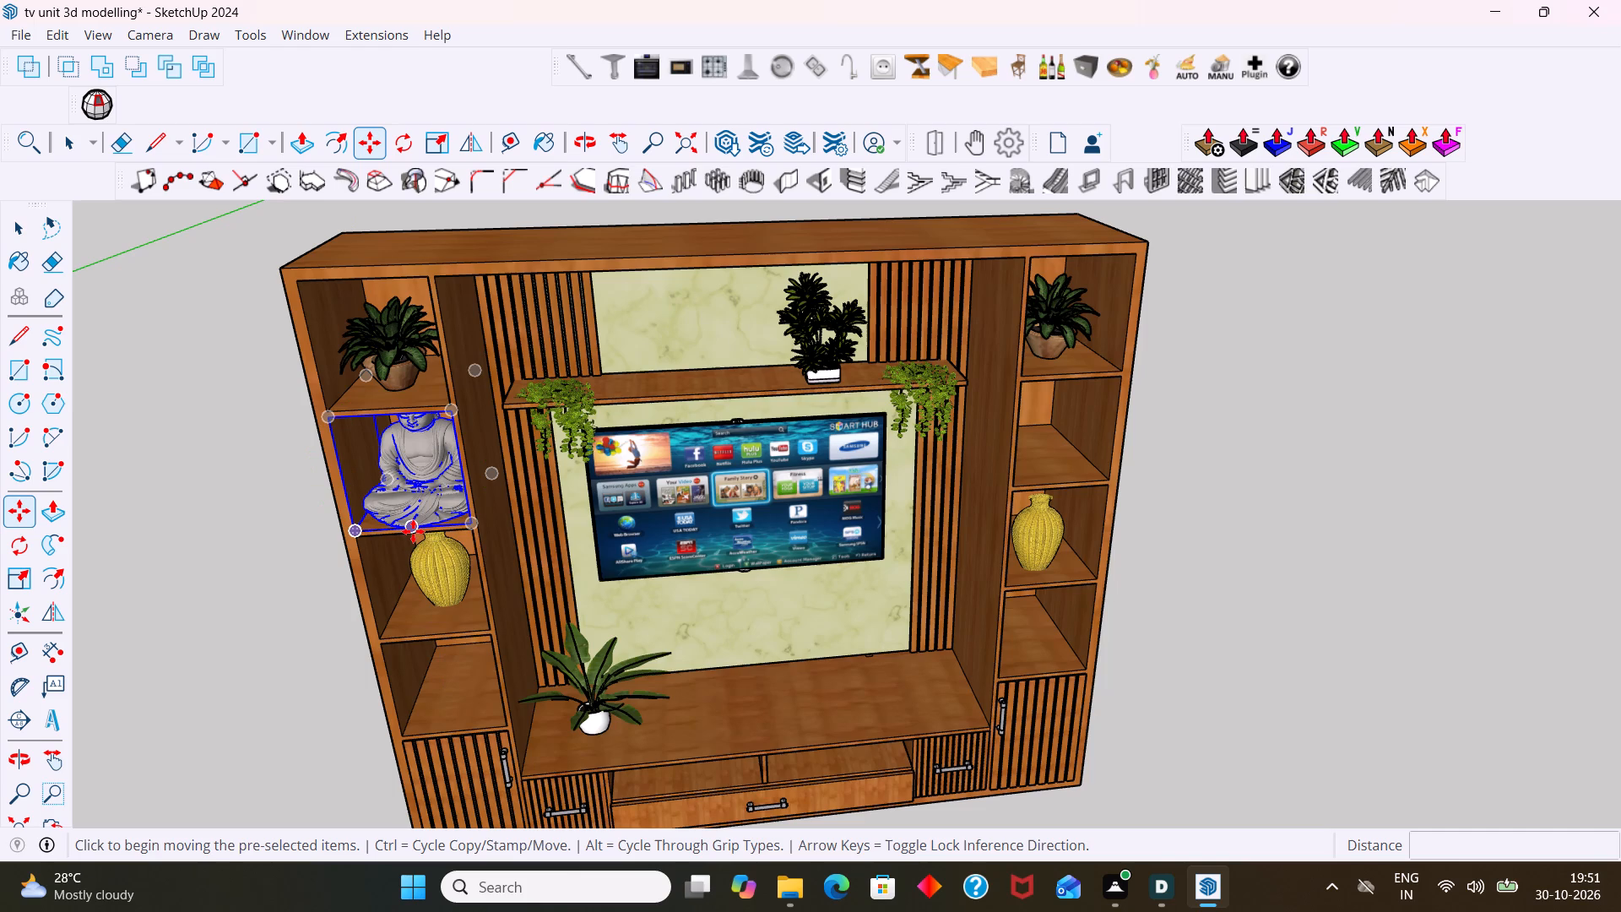
click(420, 527)
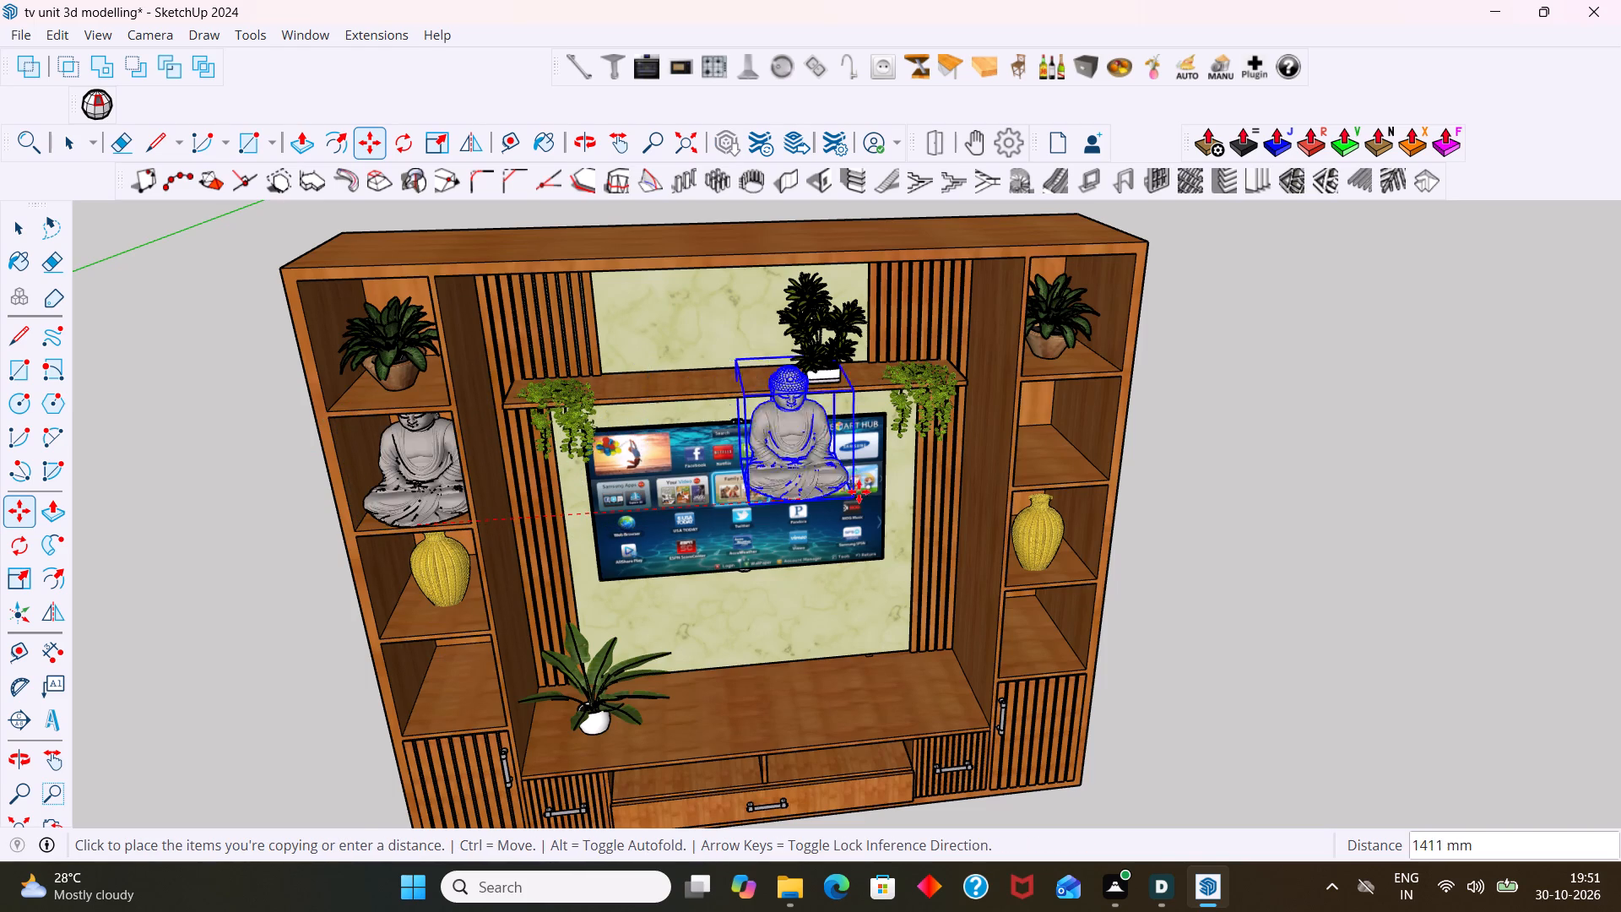
scroll(1076, 481, up, 5)
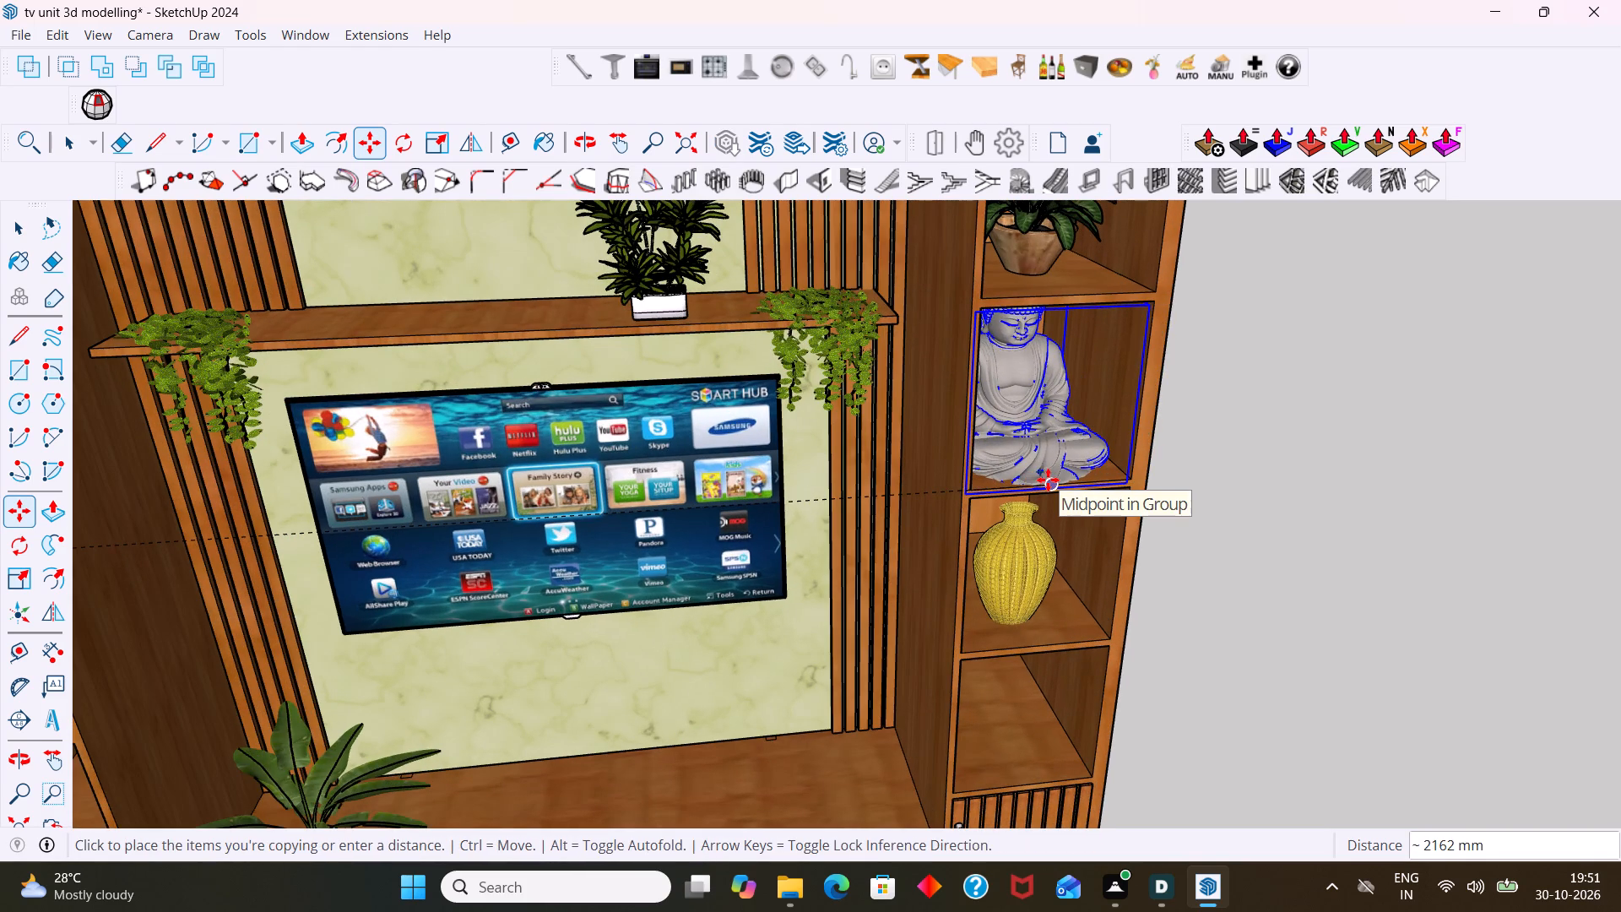
click(1048, 480)
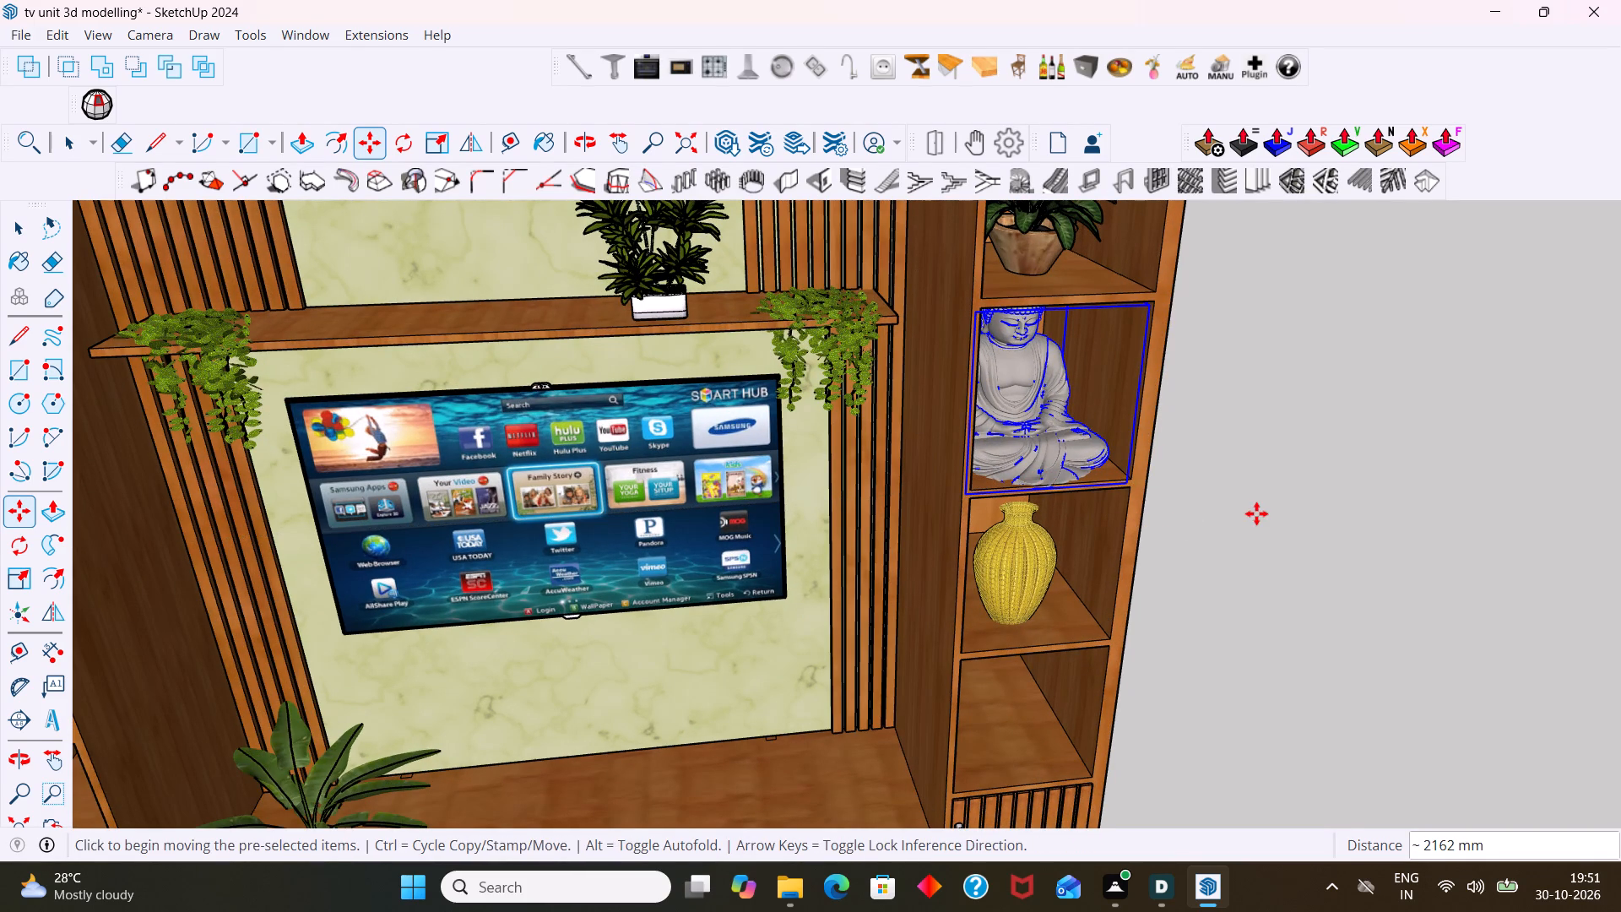
key(space)
click(1263, 506)
Examine the whole TV unit from the front and above, checking the décor and empty shelves in both side columns.
scroll(1312, 483, down, 2)
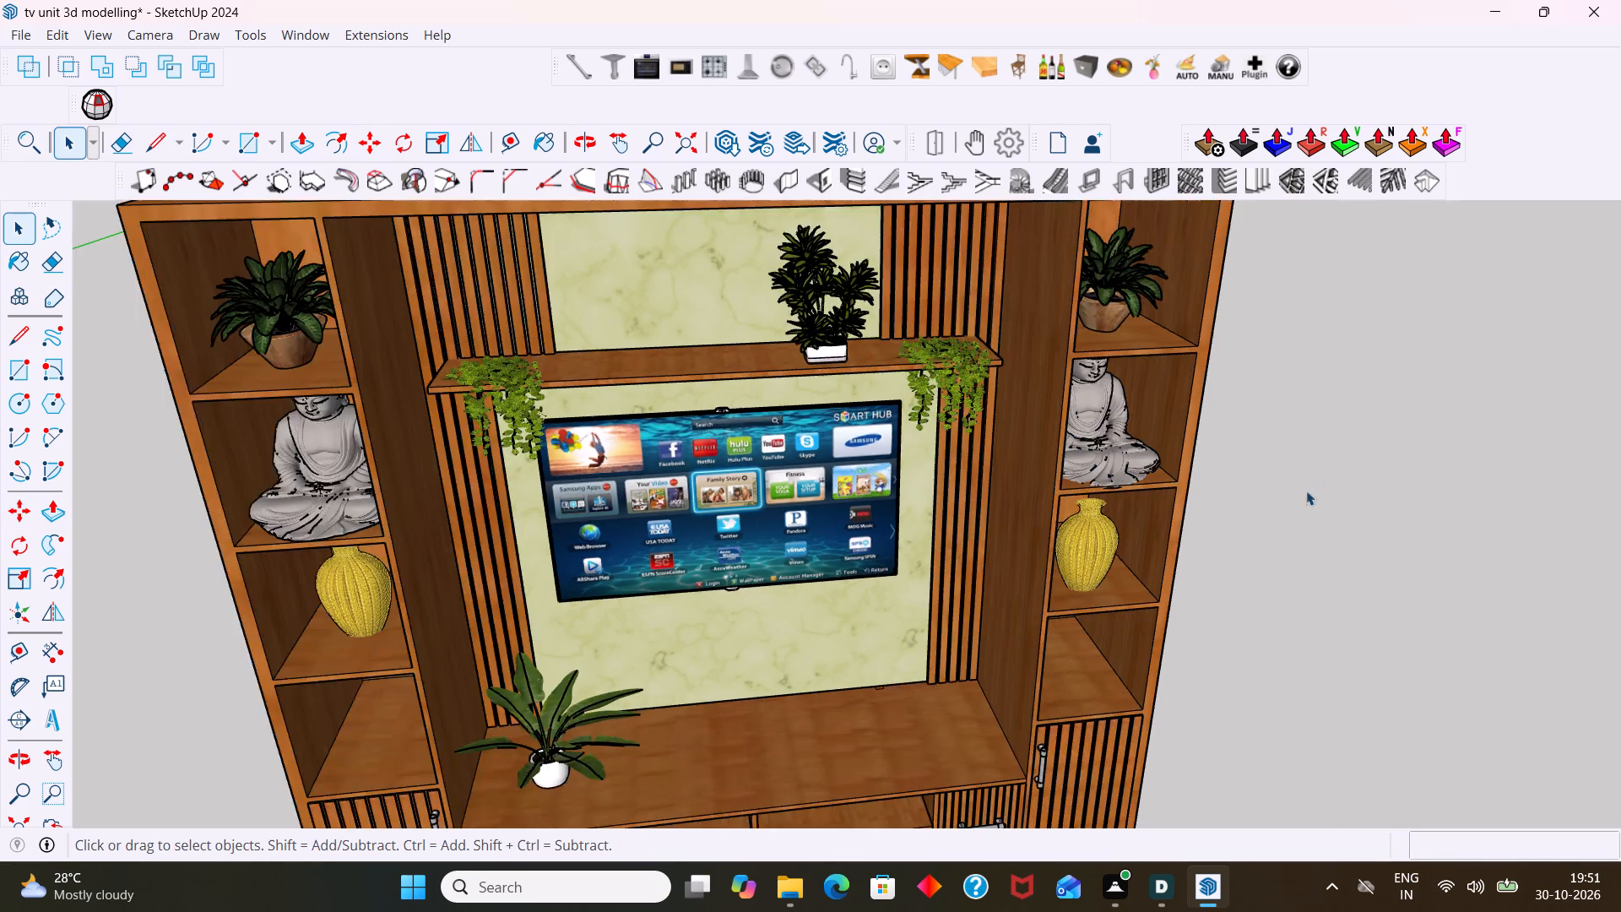
scroll(1306, 491, down, 5)
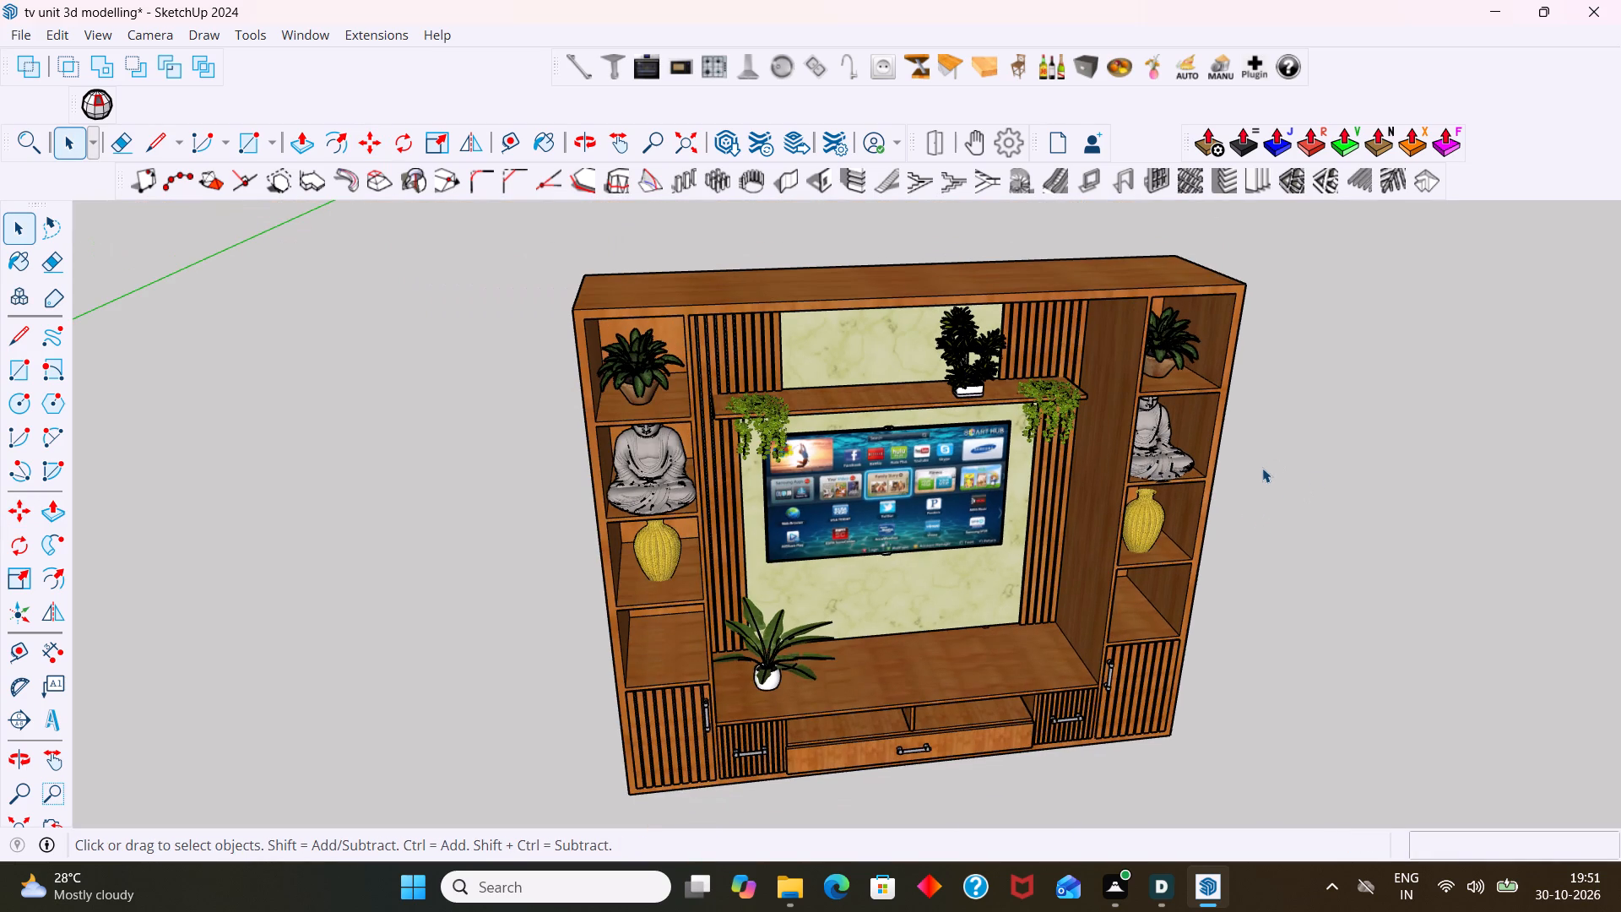
scroll(1206, 495, down, 1)
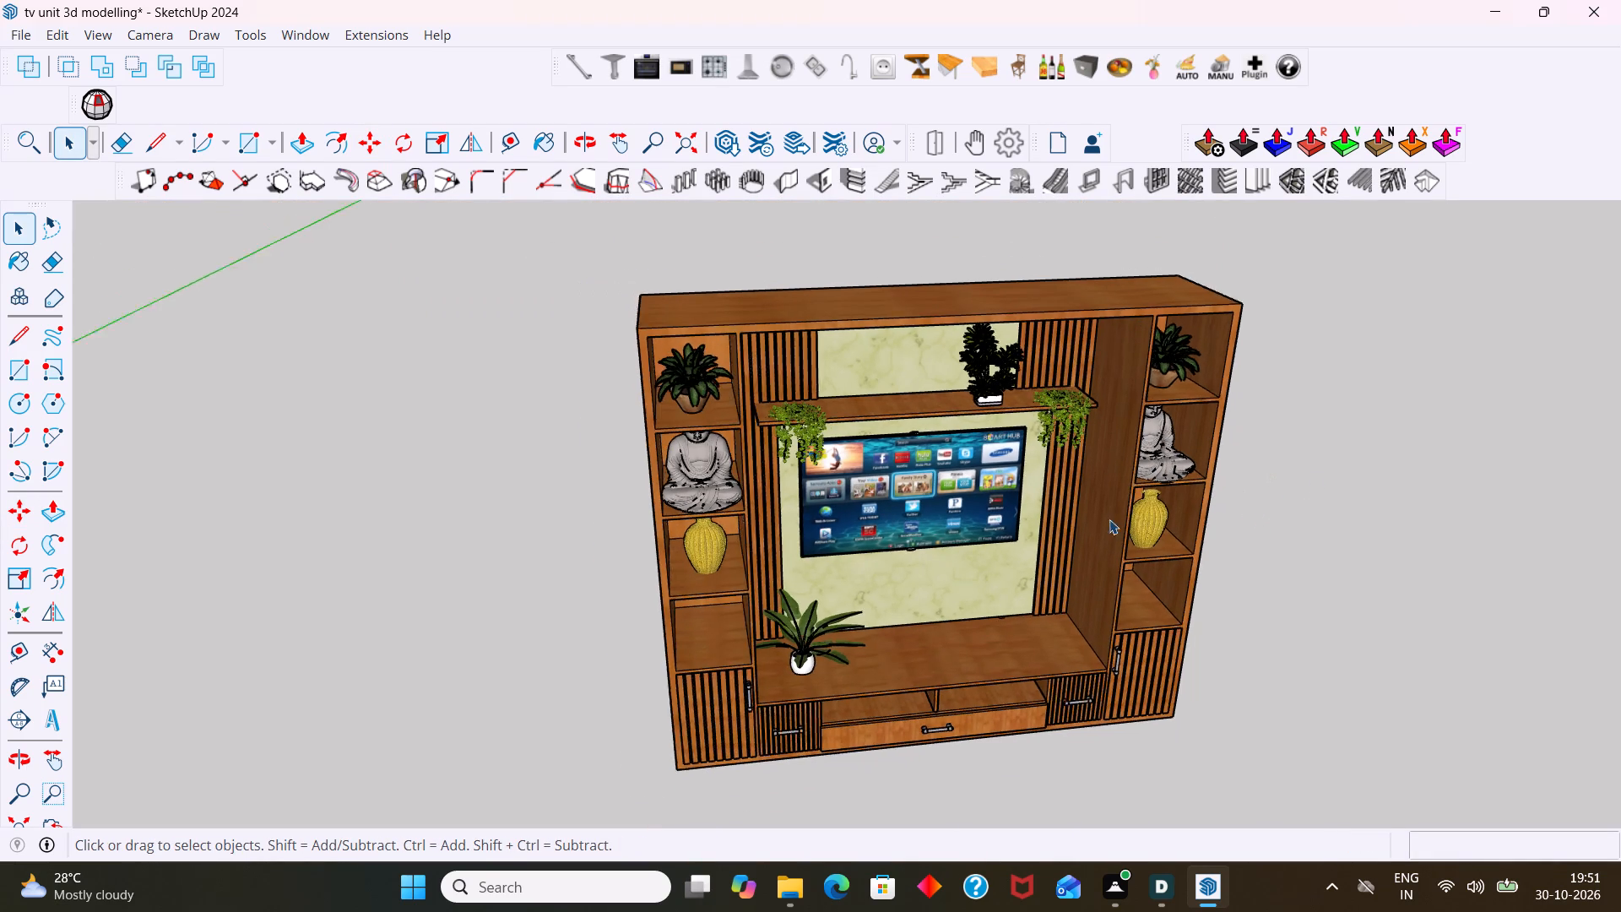
scroll(1109, 519, down, 1)
middle_drag(958, 518, 964, 405)
scroll(827, 577, up, 5)
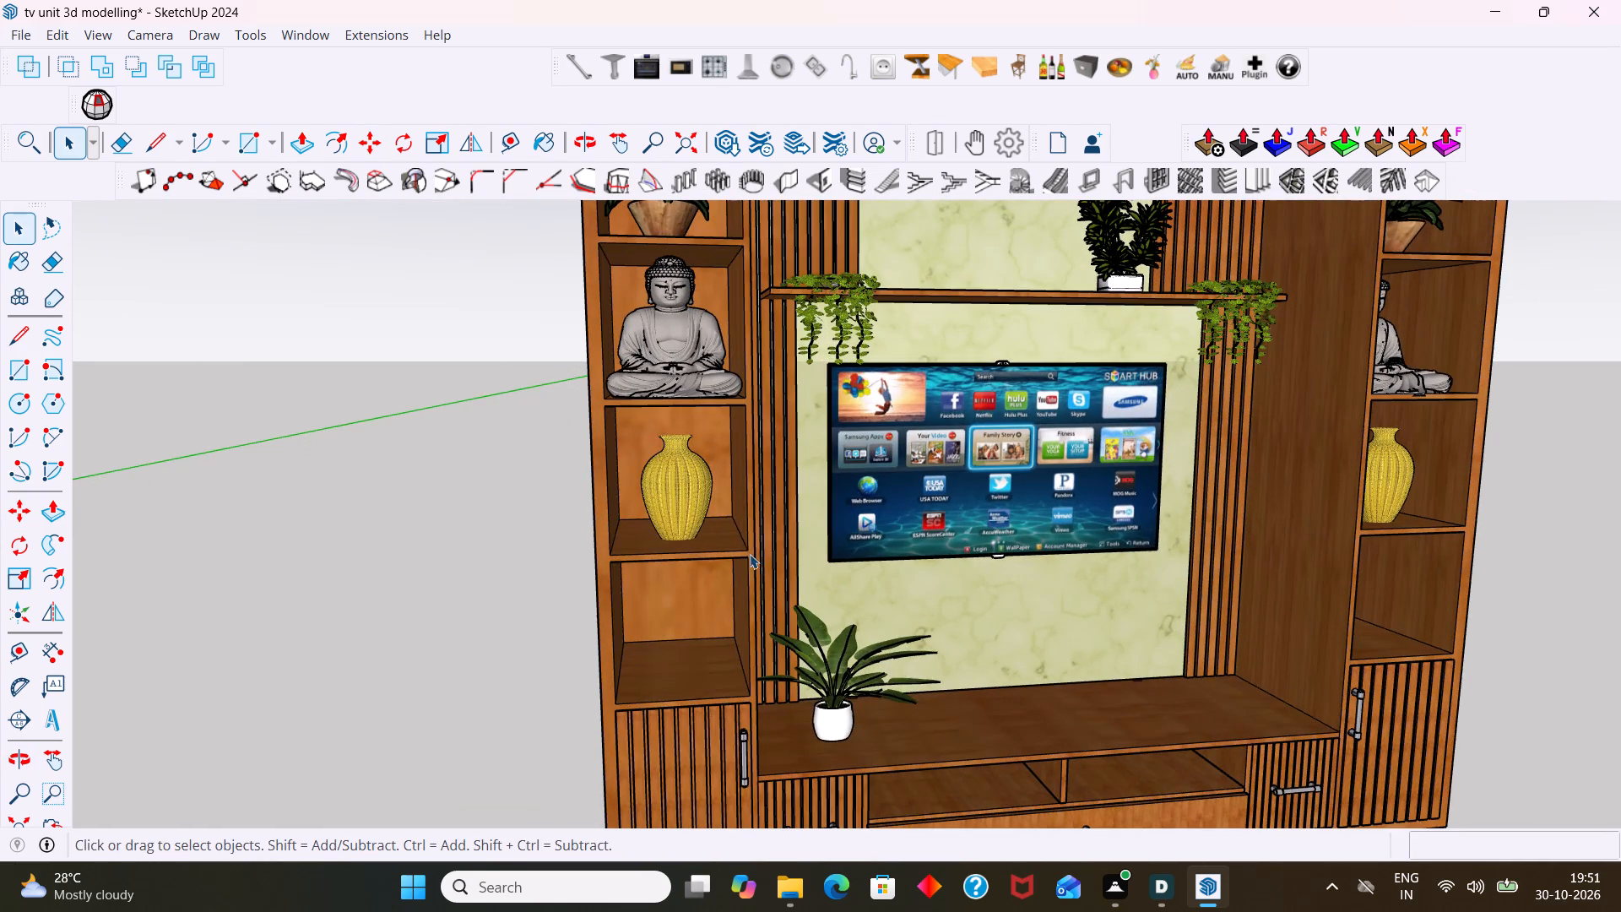
middle_drag(740, 524, 668, 491)
scroll(668, 491, up, 1)
scroll(668, 491, down, 1)
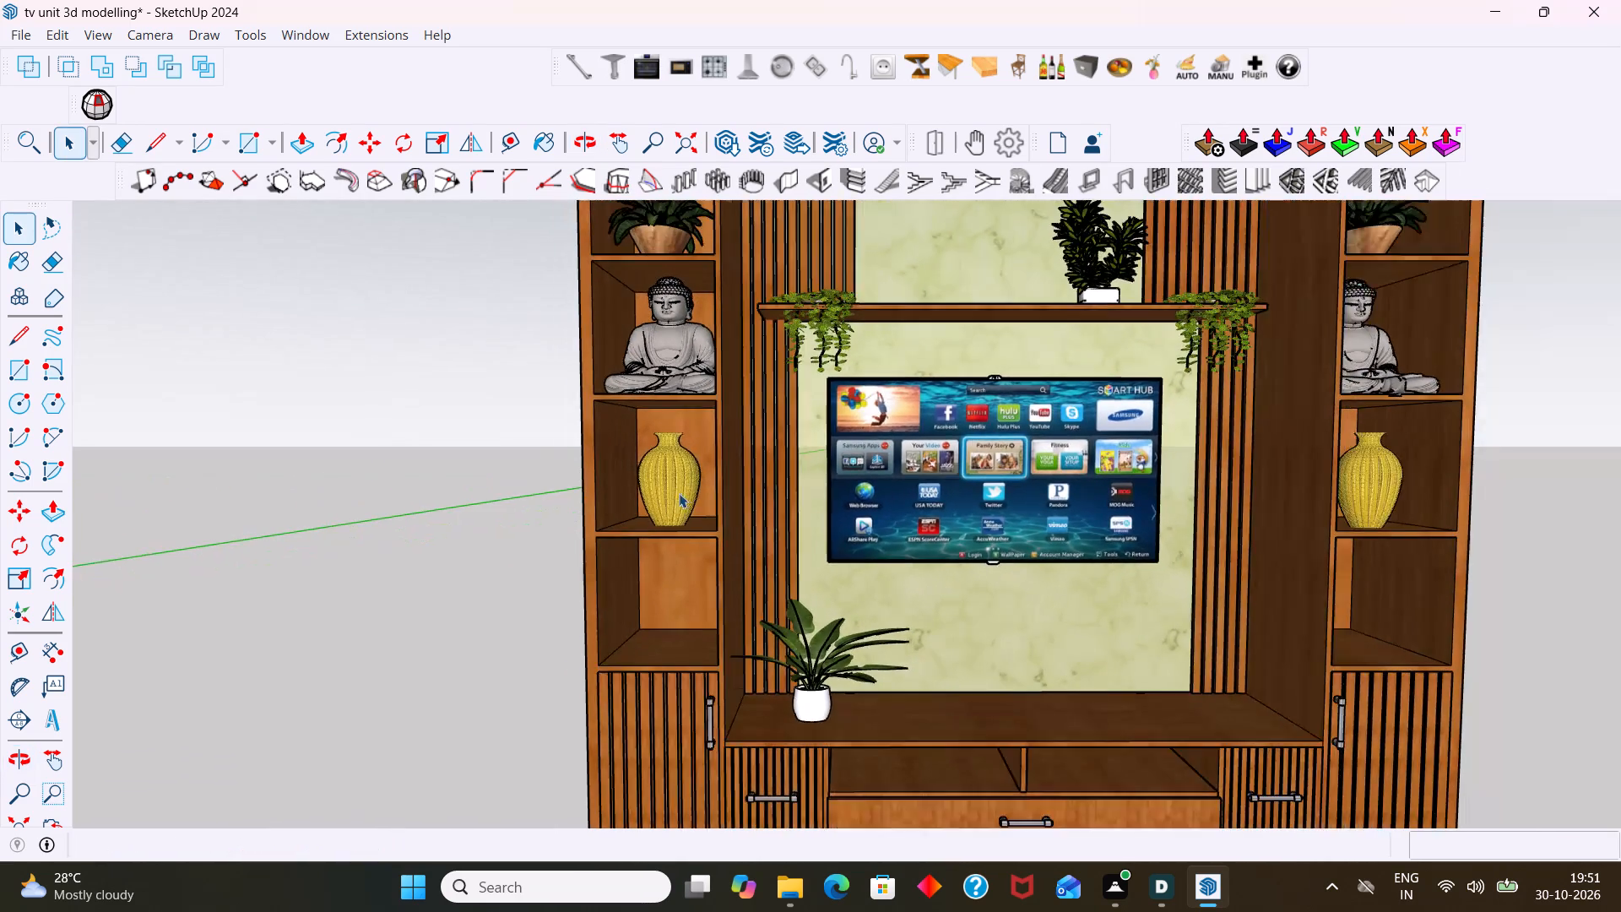
scroll(679, 493, down, 5)
scroll(1110, 452, up, 1)
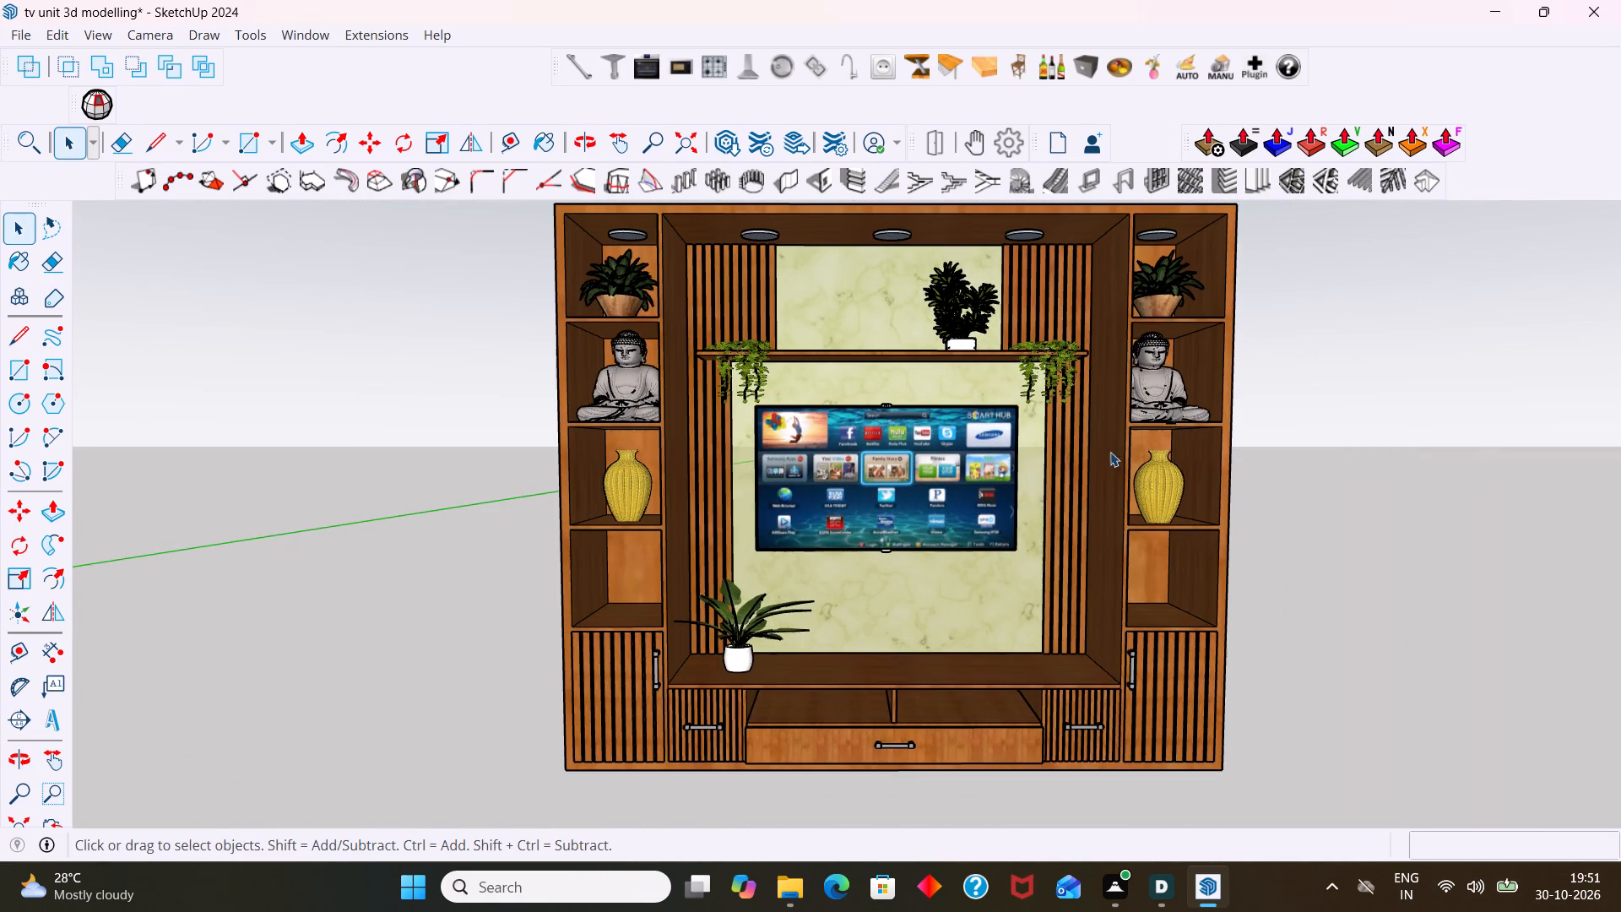
scroll(1154, 506, up, 1)
middle_click(1155, 502)
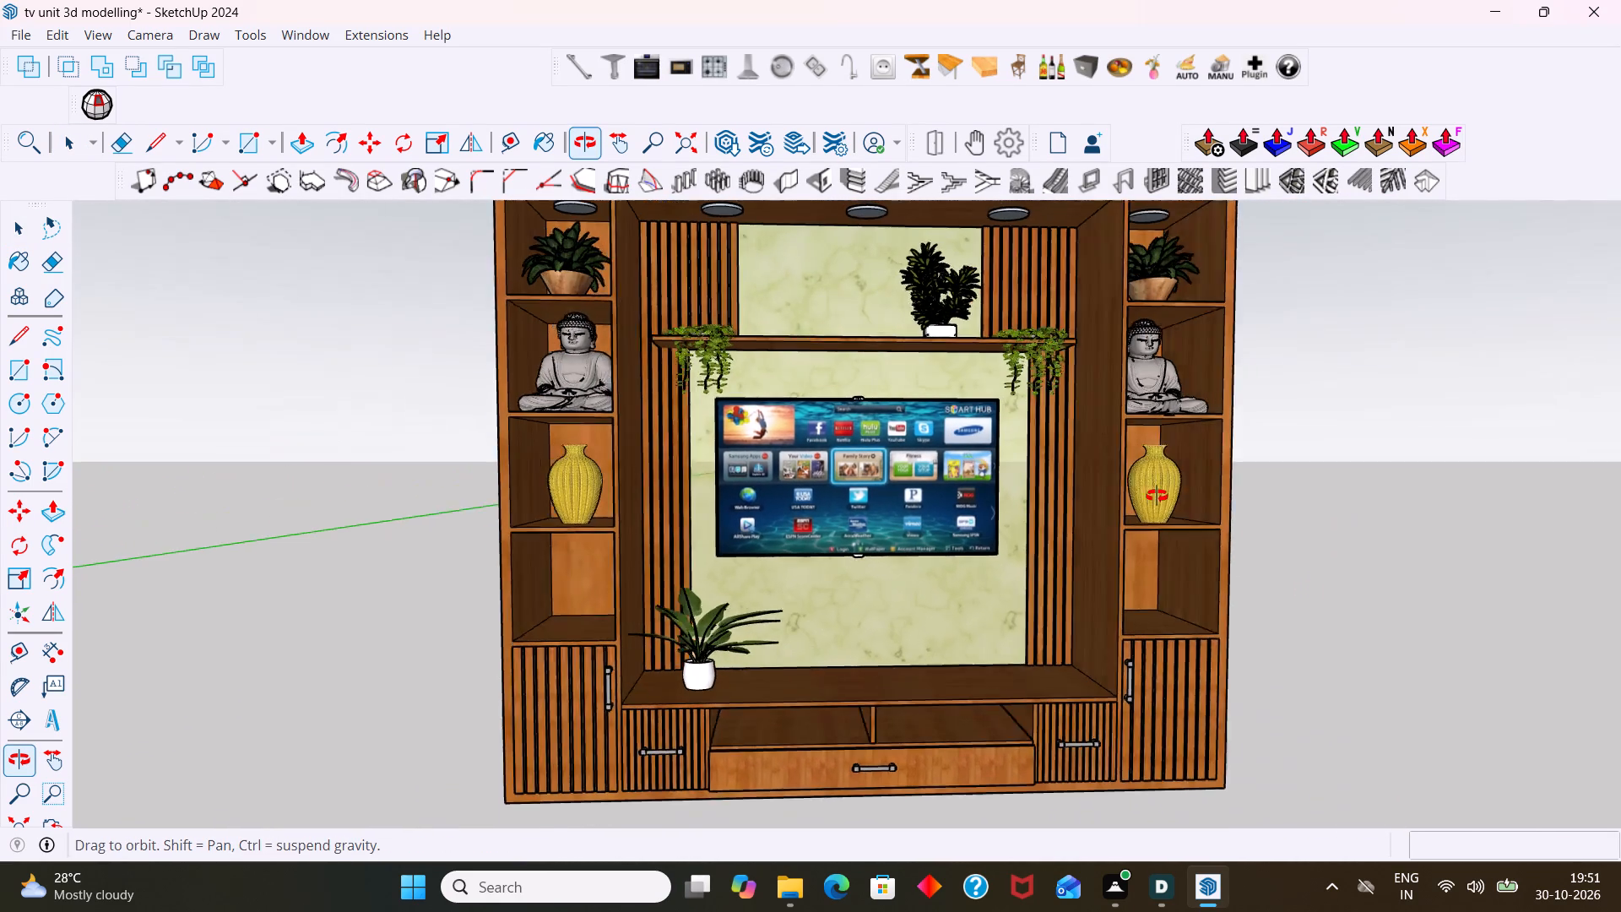
scroll(630, 547, down, 4)
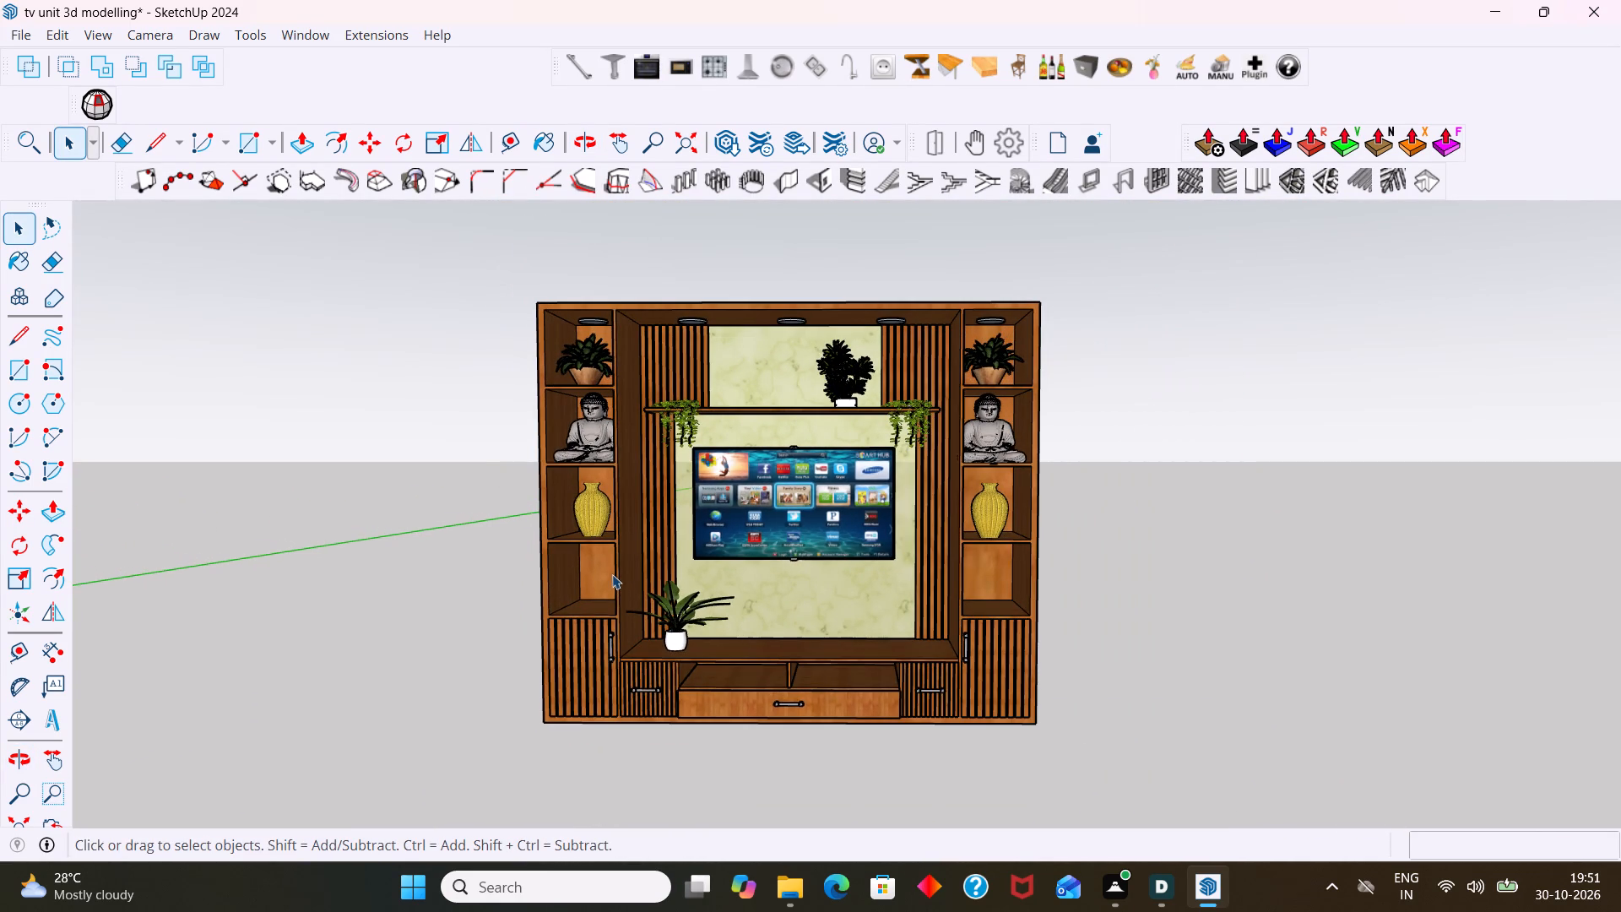
middle_drag(624, 546, 640, 666)
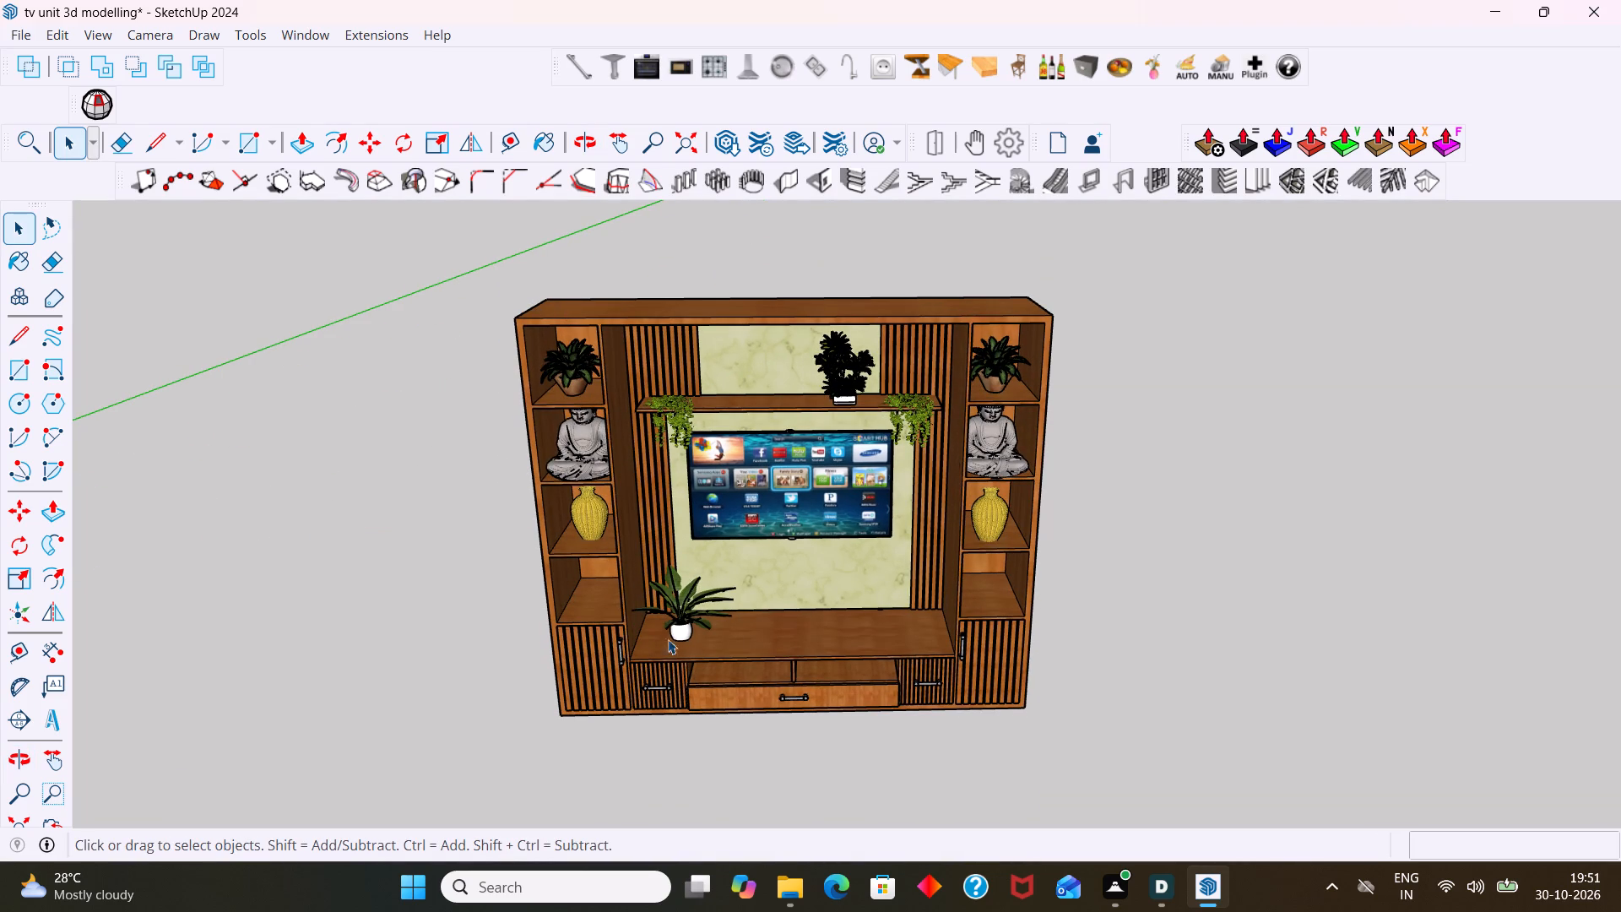
scroll(577, 668, up, 7)
scroll(616, 522, down, 3)
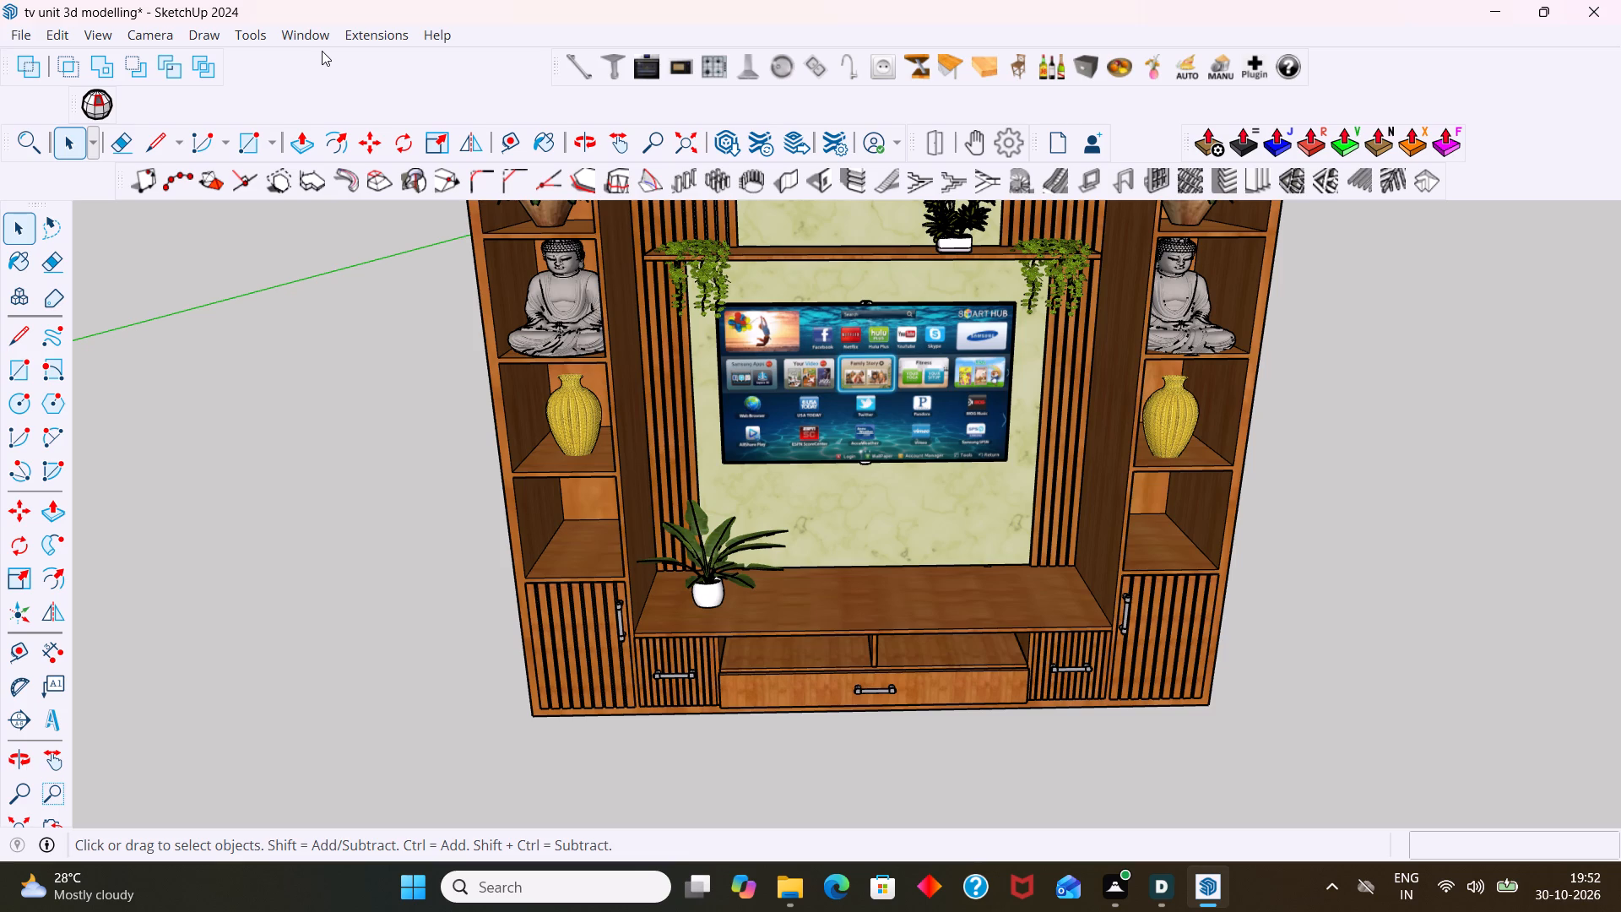
Search the 3D Warehouse for "photoframe" in place of the previous search term.
click(322, 40)
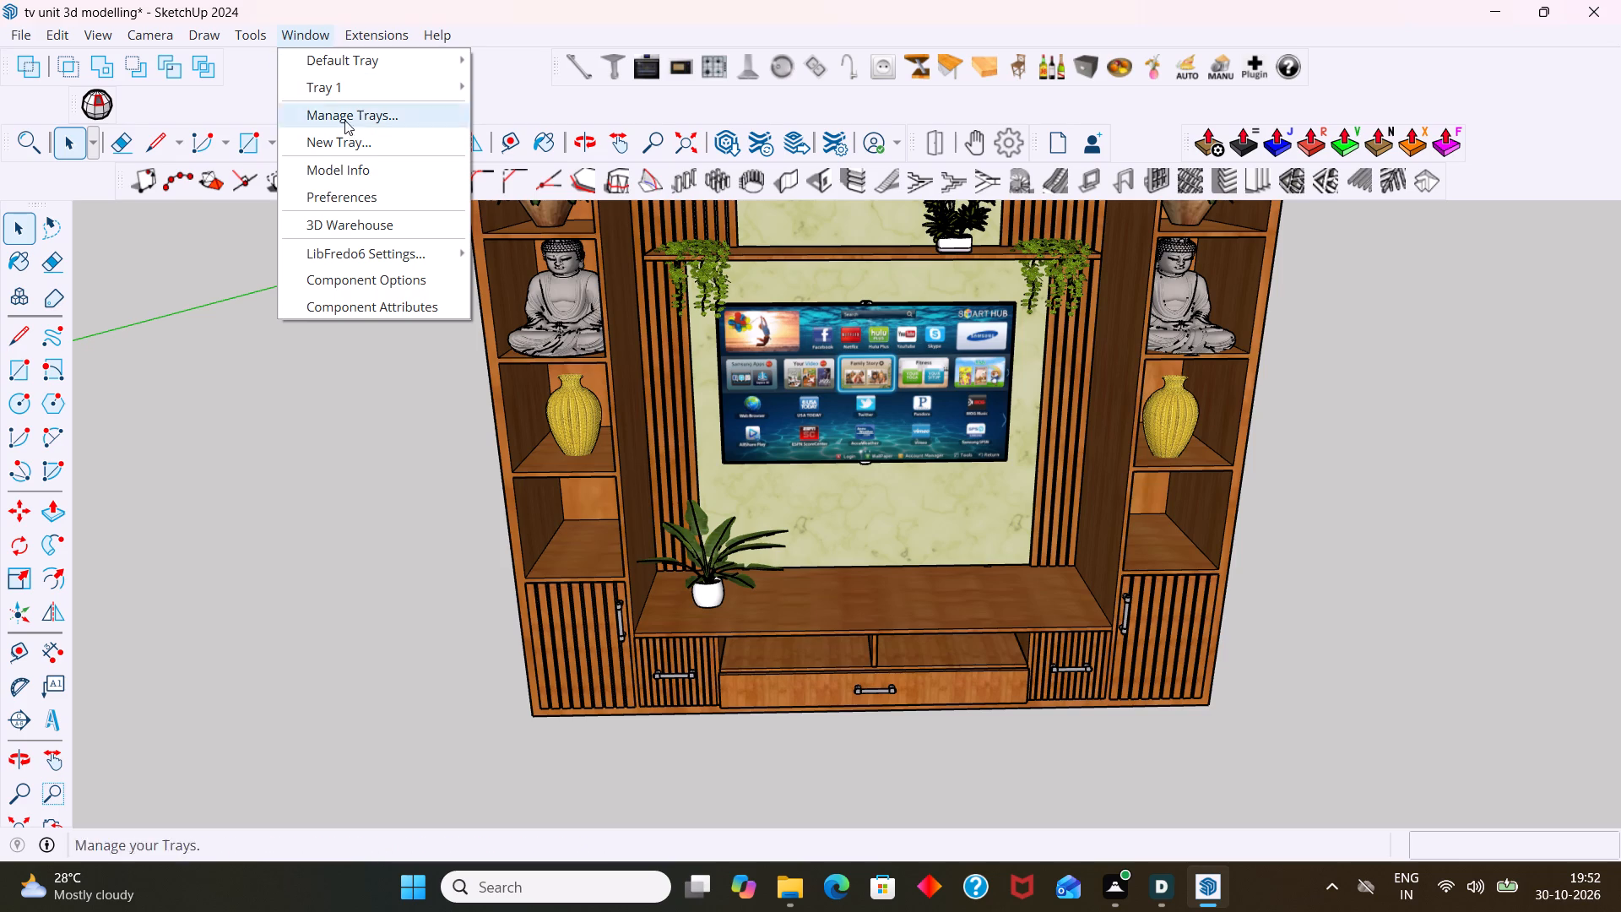
click(335, 228)
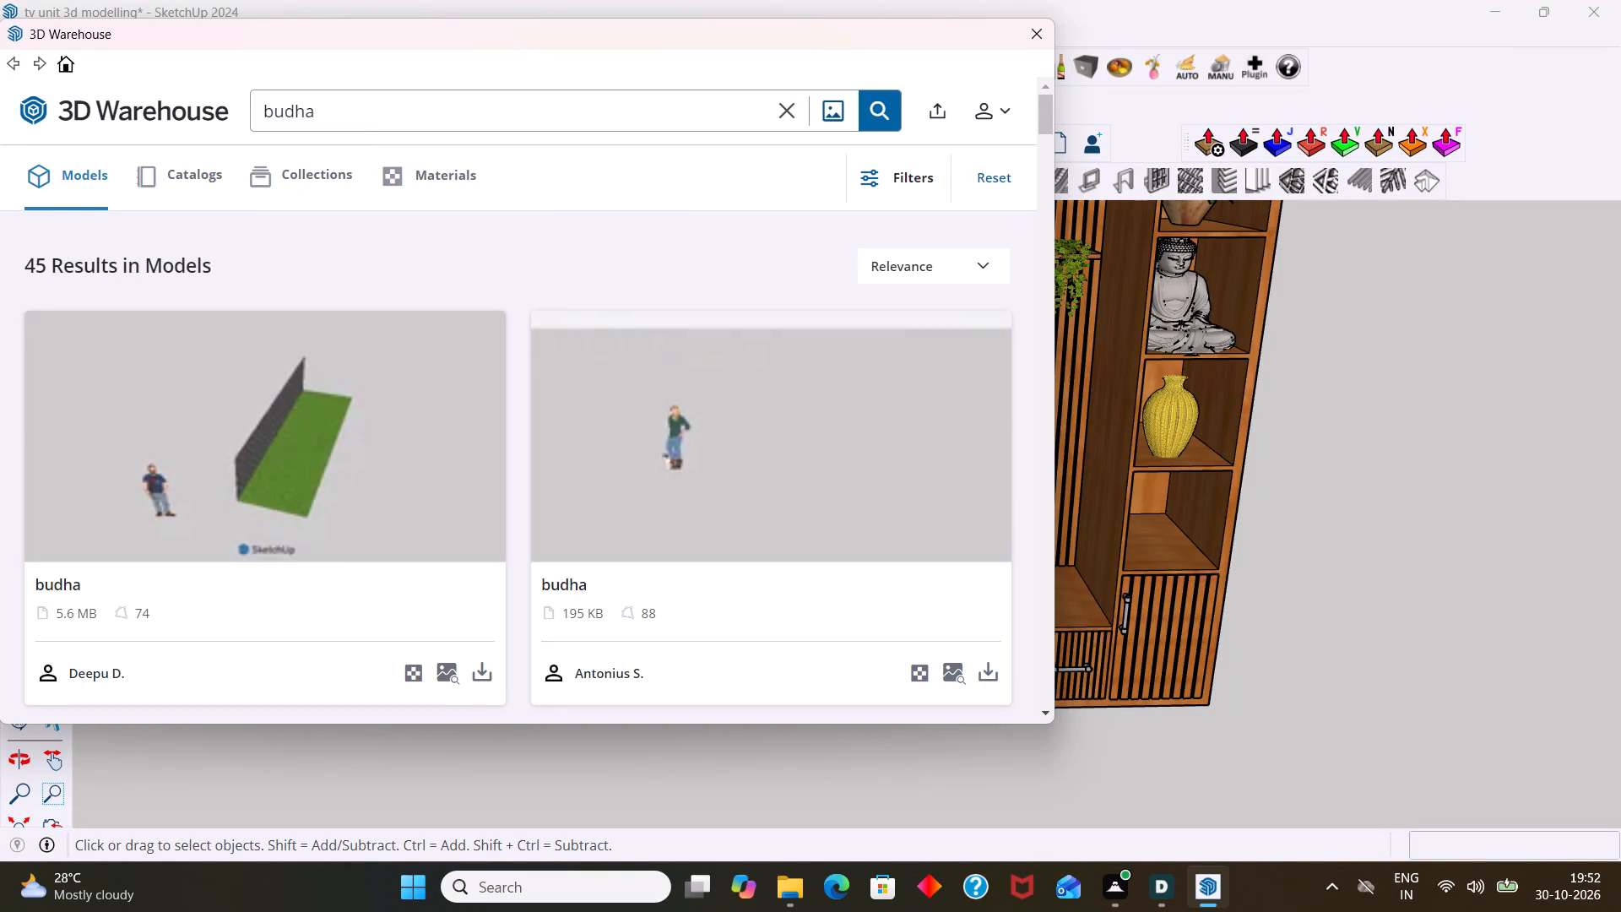
click(334, 120)
key(BackSpace)
key(BackSpace)
key(BackSpace)
key(BackSpace)
key(BackSpace)
key(BackSpace)
key(BackSpace)
key(BackSpace)
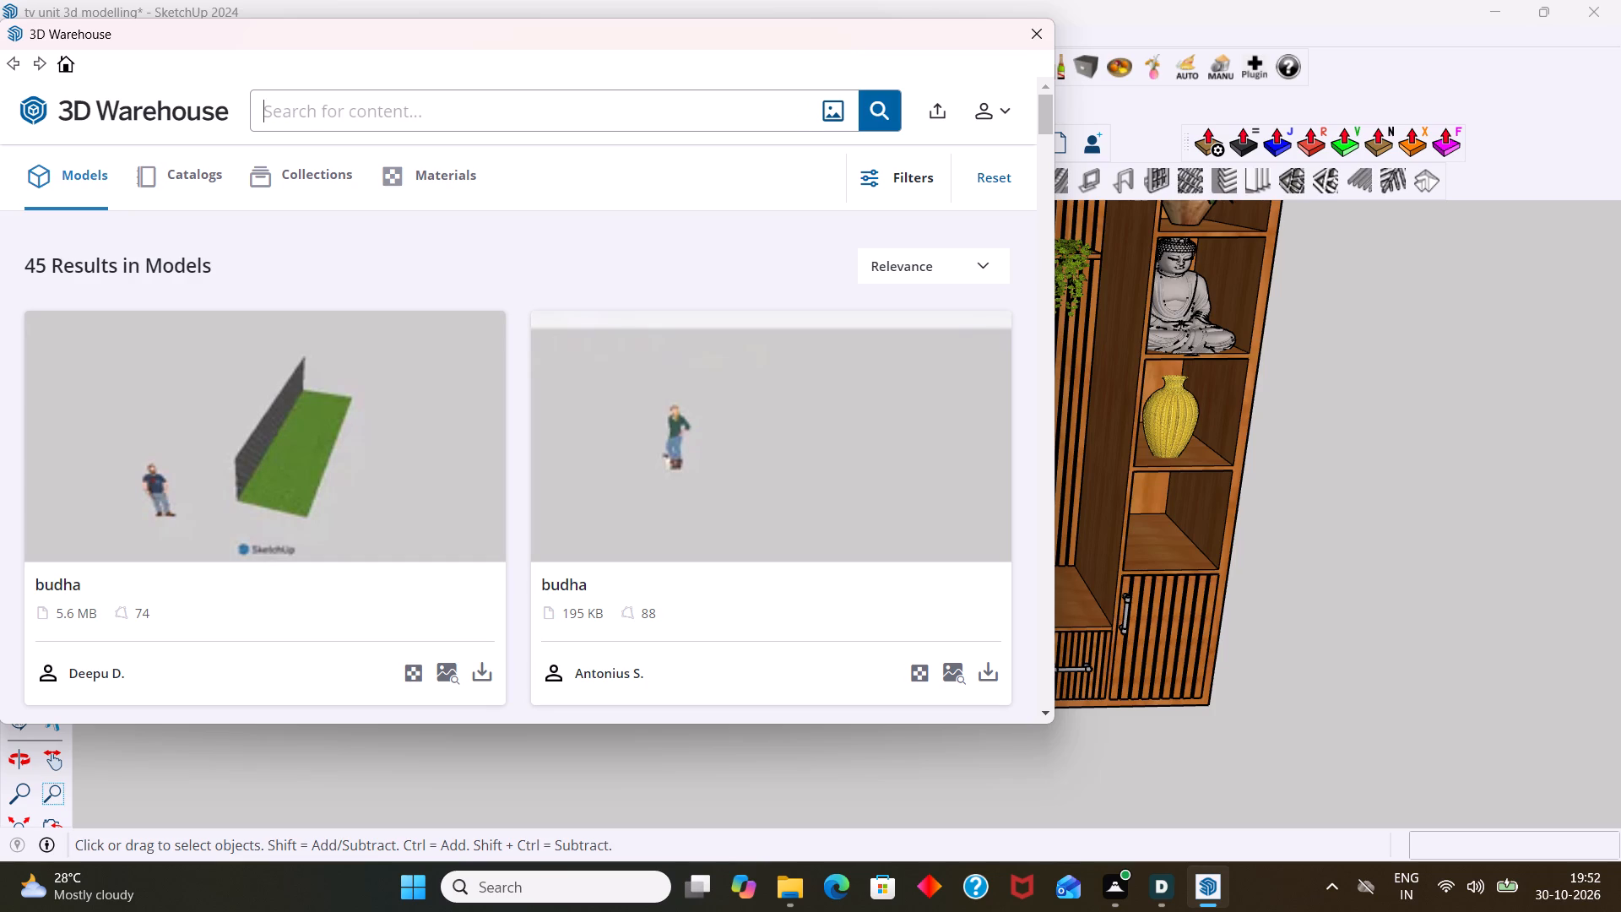
text(phot)
key(o)
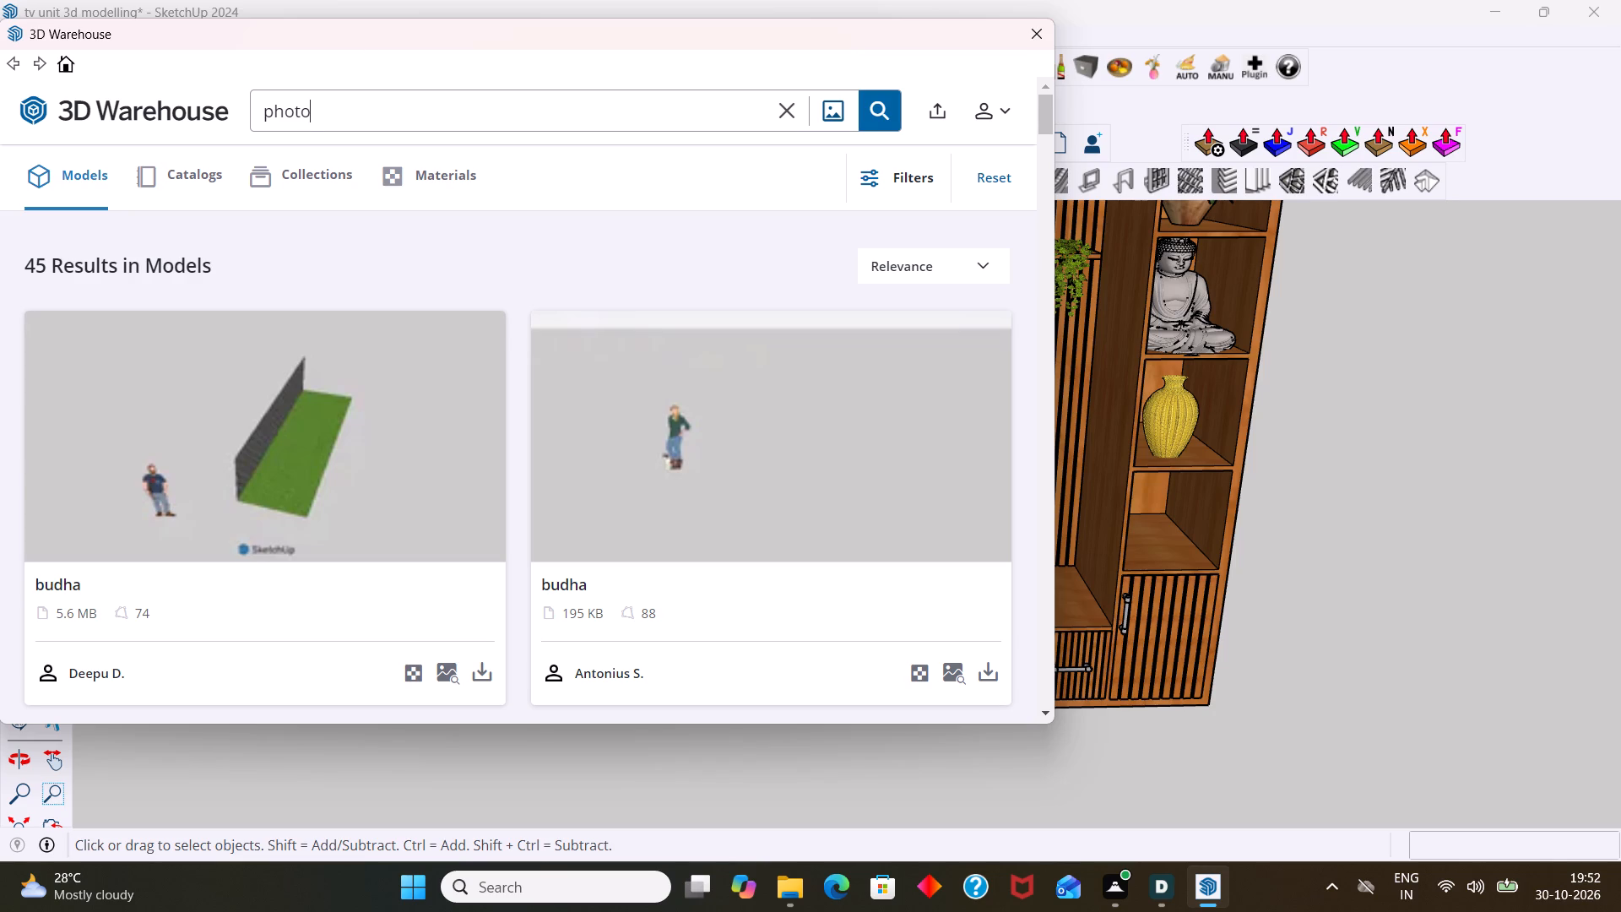
text(fr)
text(ame)
key(Return)
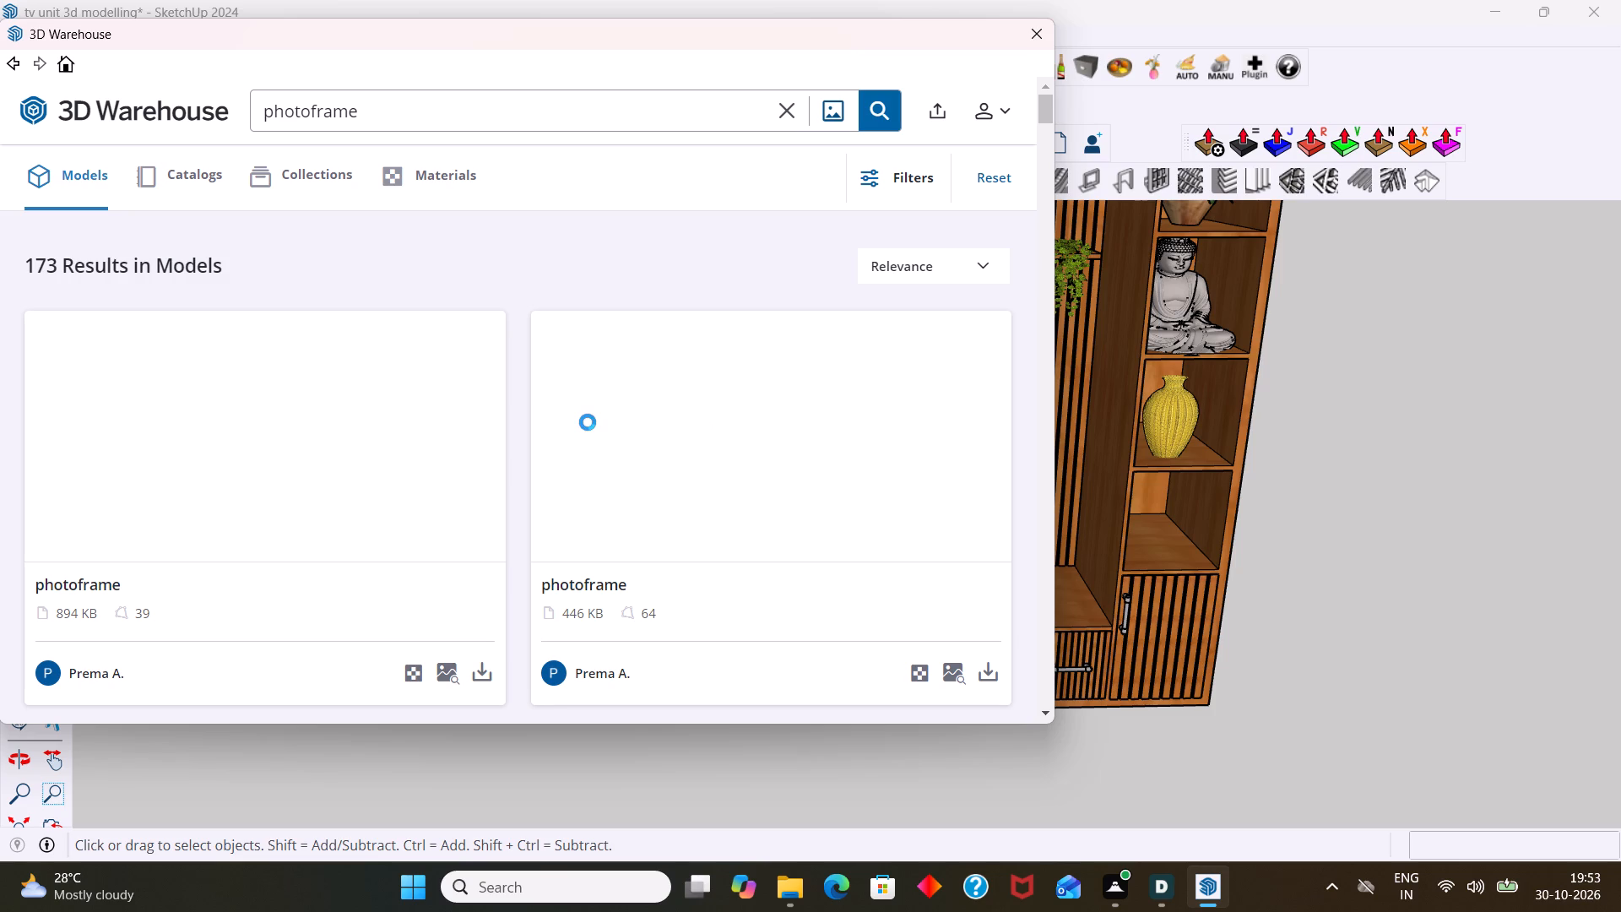
Browse the photoframe search results for a framed picture that suits the TV unit's décor.
scroll(588, 422, down, 2)
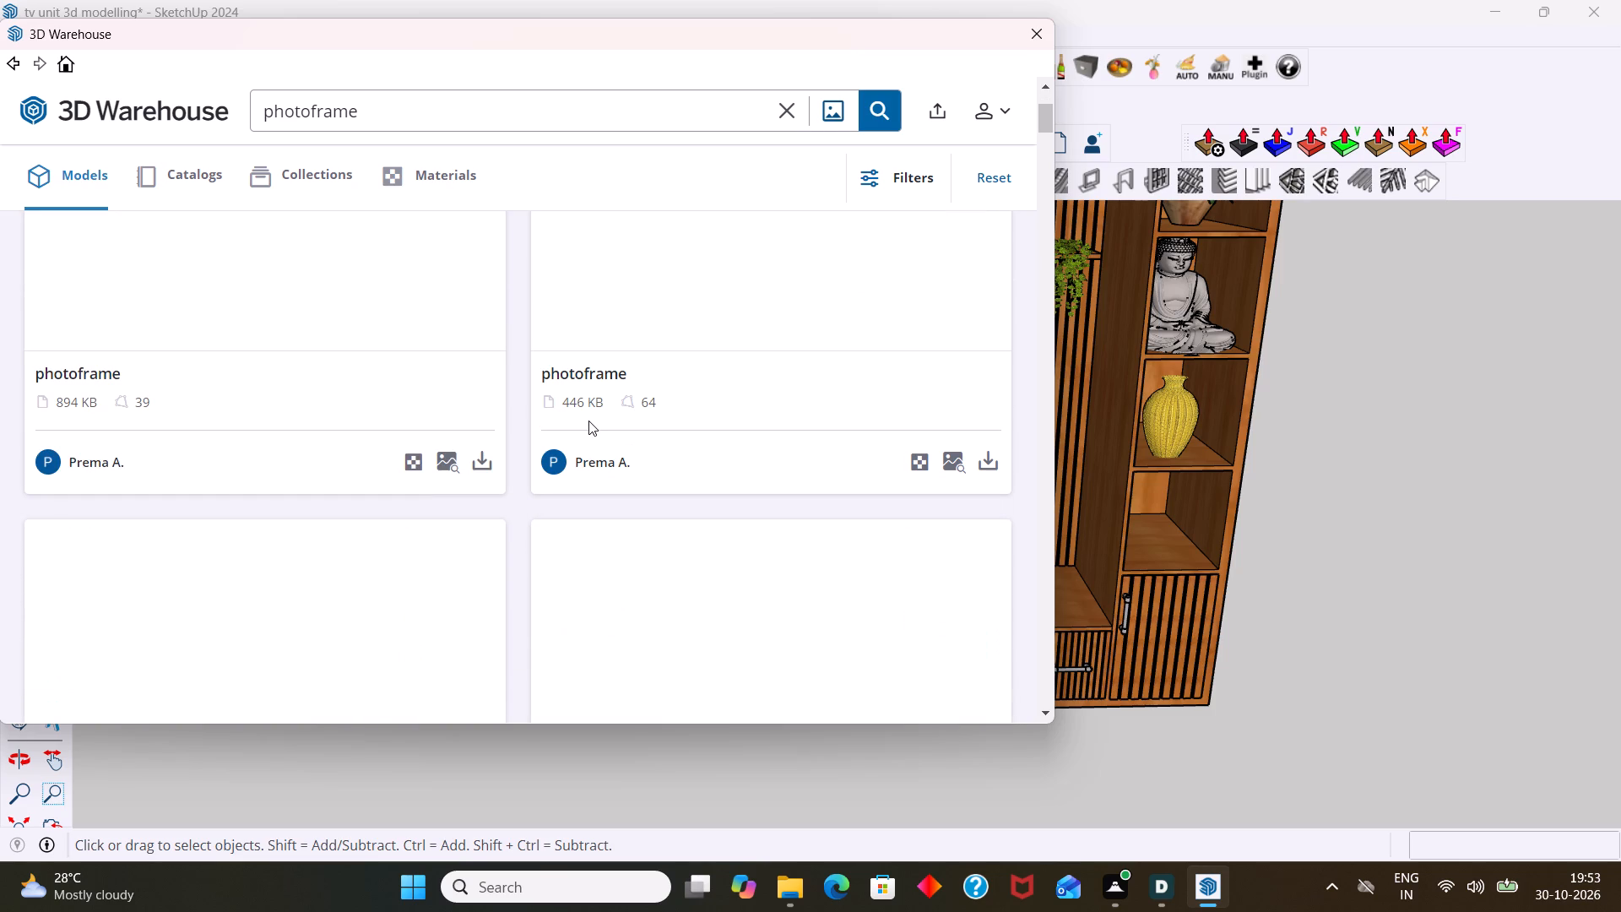
scroll(586, 404, up, 5)
scroll(589, 404, down, 3)
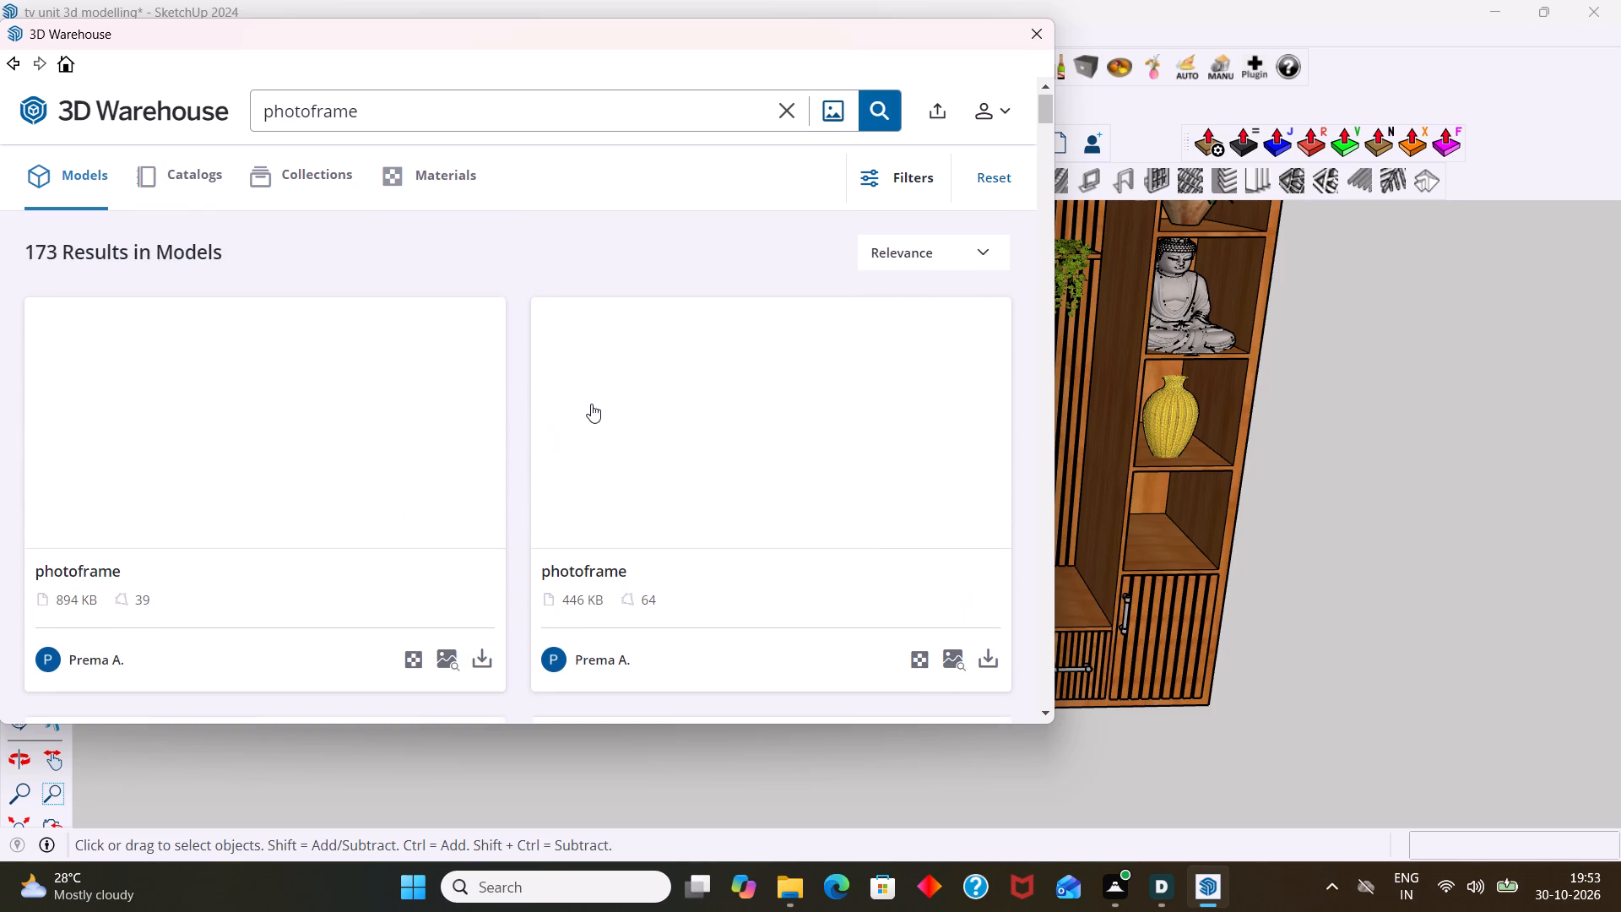
scroll(591, 404, down, 2)
scroll(592, 404, up, 3)
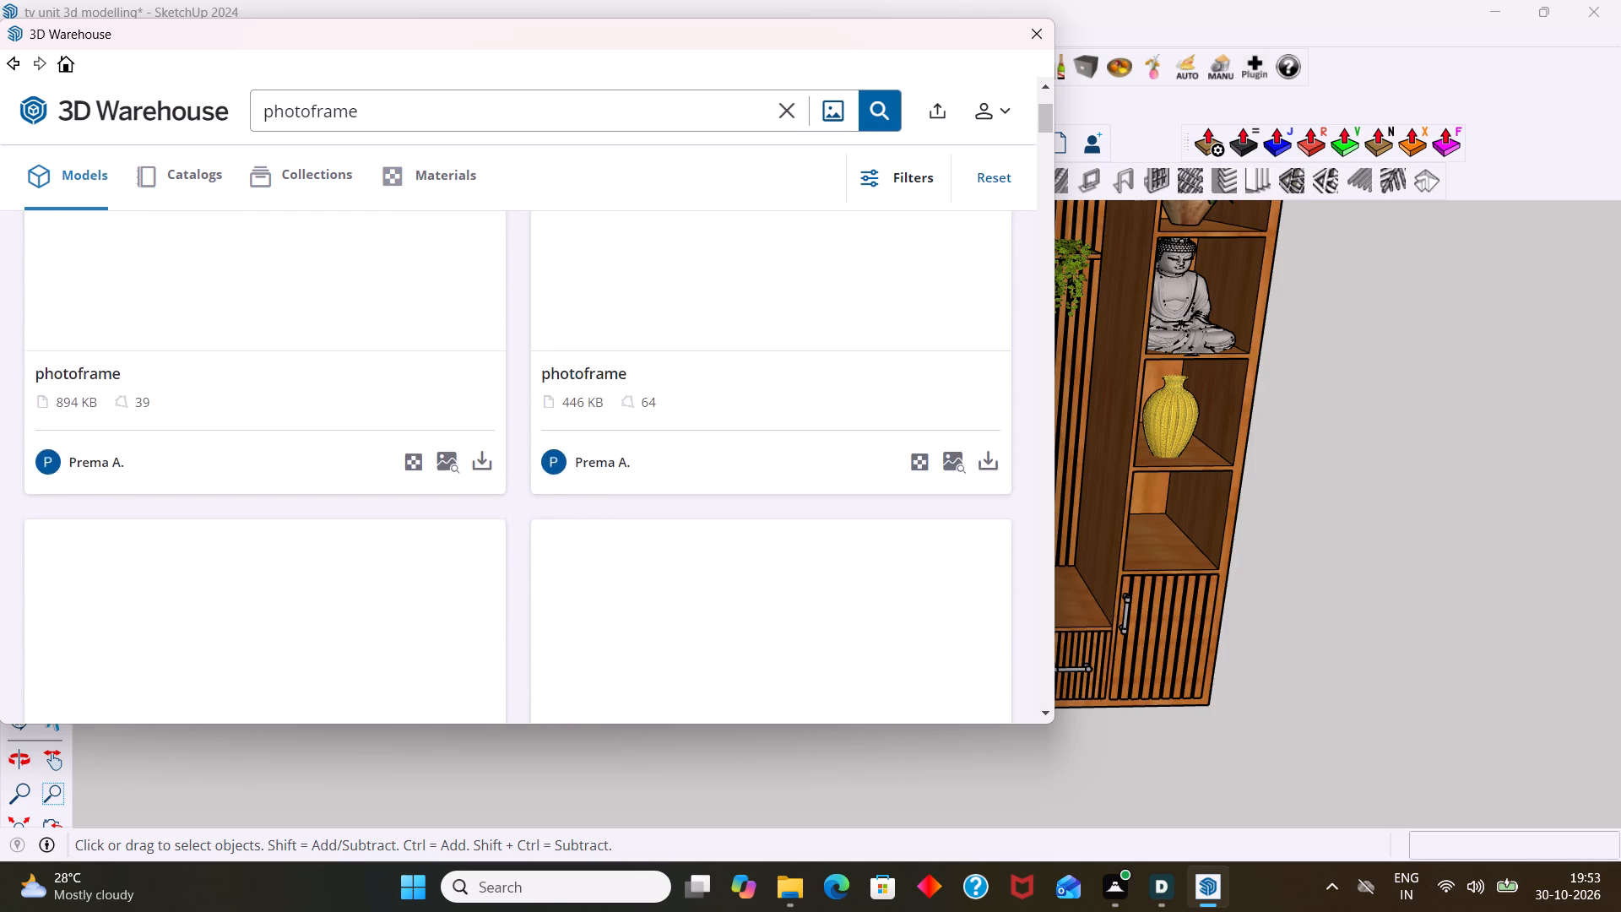
scroll(592, 404, up, 5)
scroll(593, 404, down, 6)
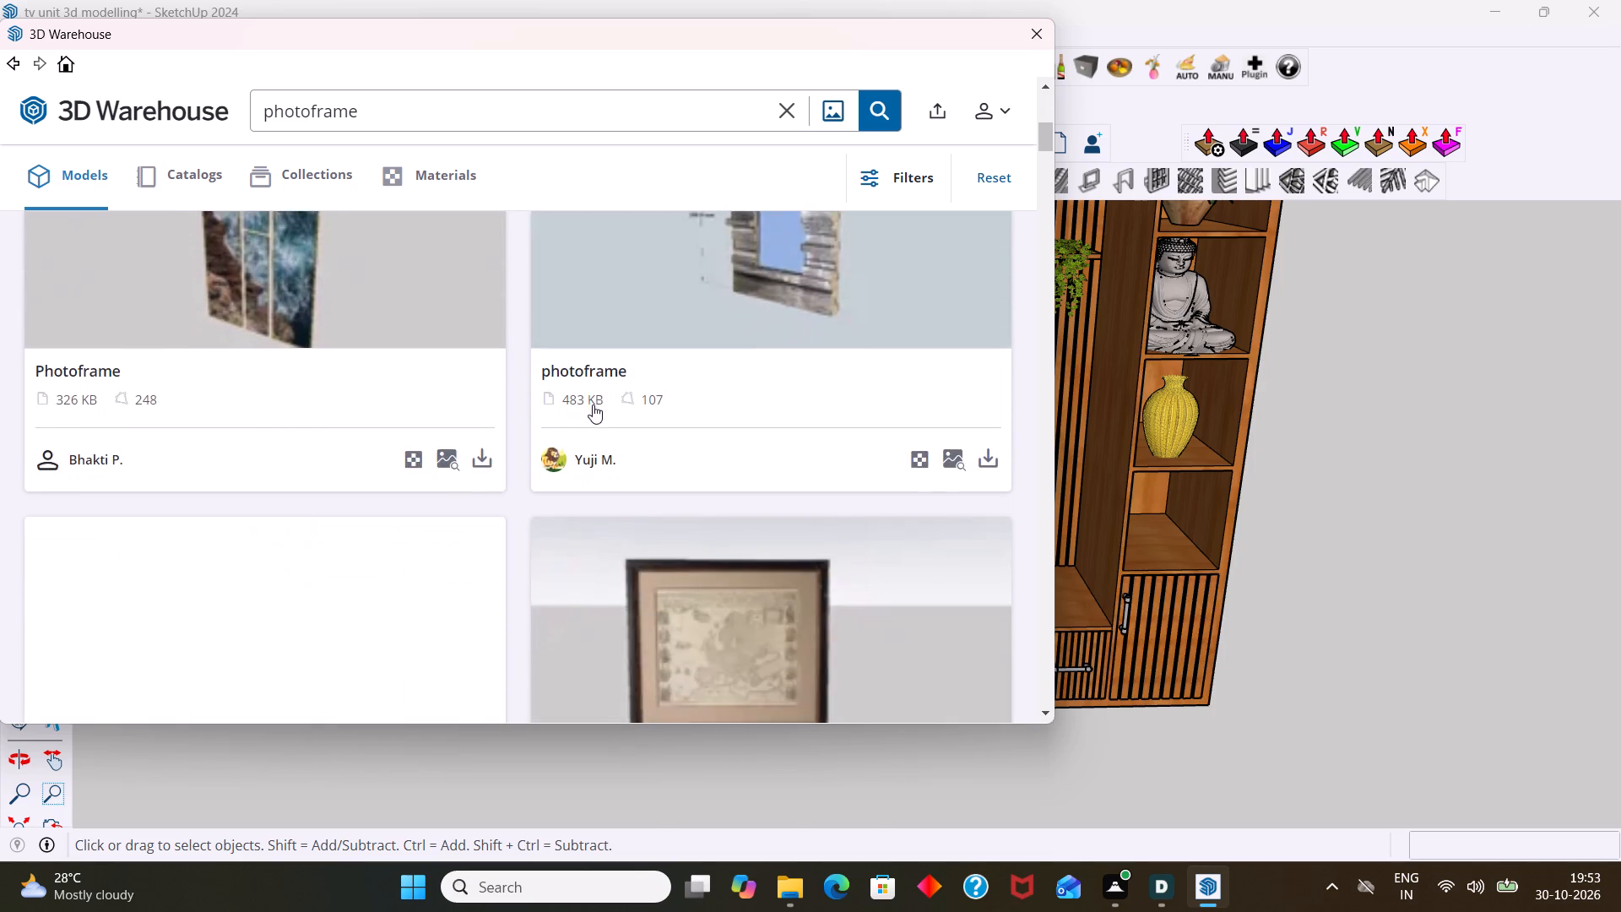
scroll(593, 404, down, 6)
scroll(594, 404, up, 3)
scroll(594, 404, down, 2)
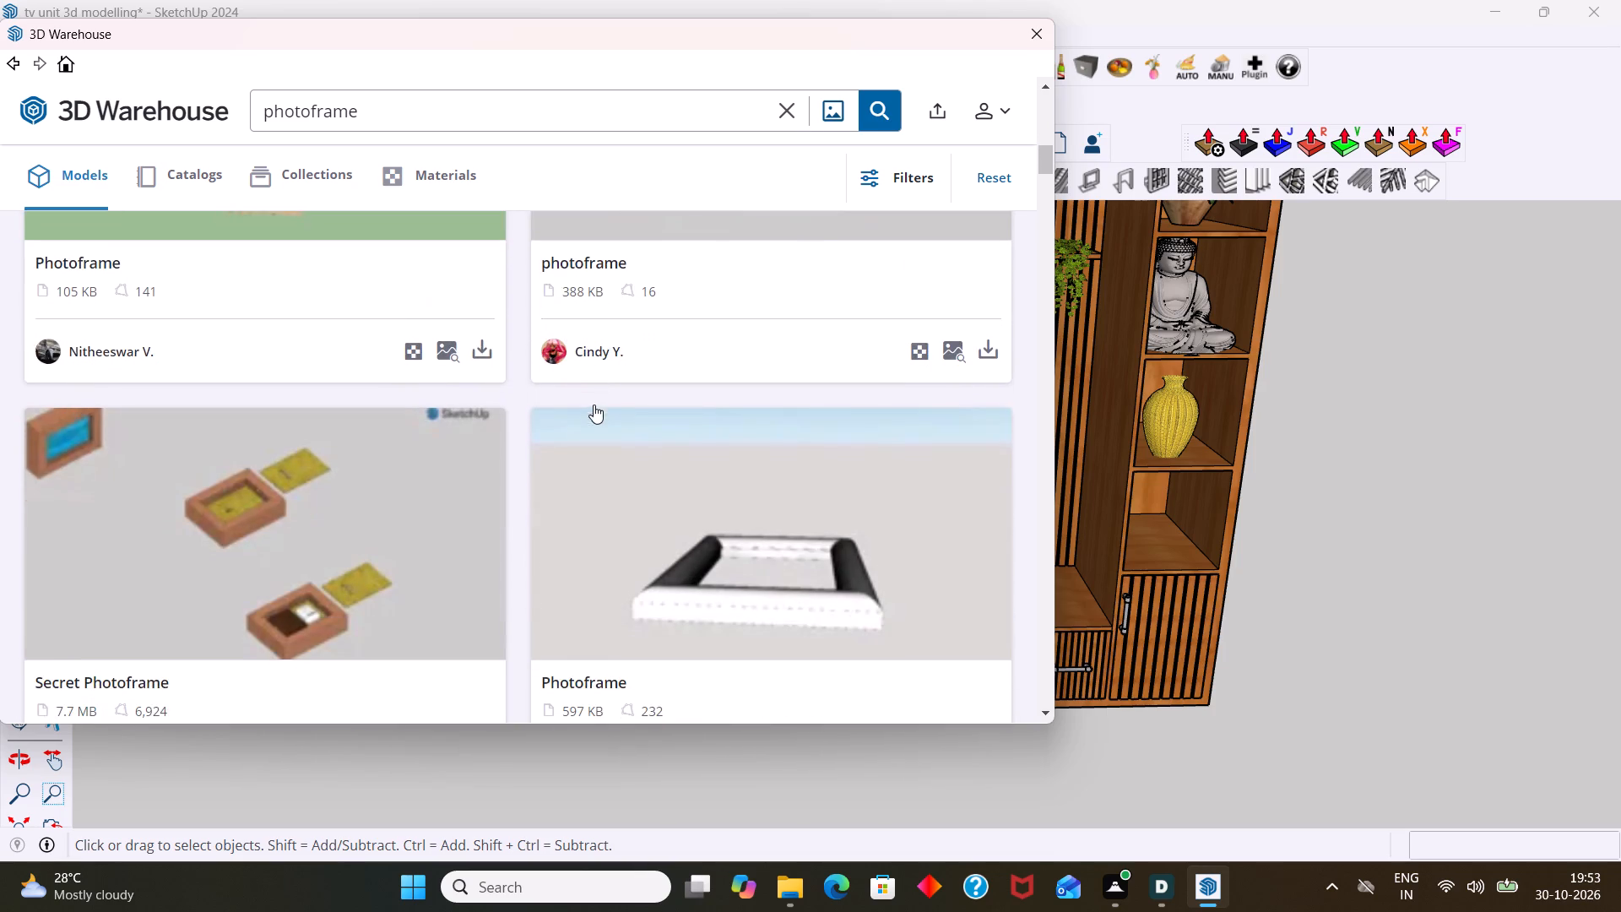
scroll(594, 404, down, 9)
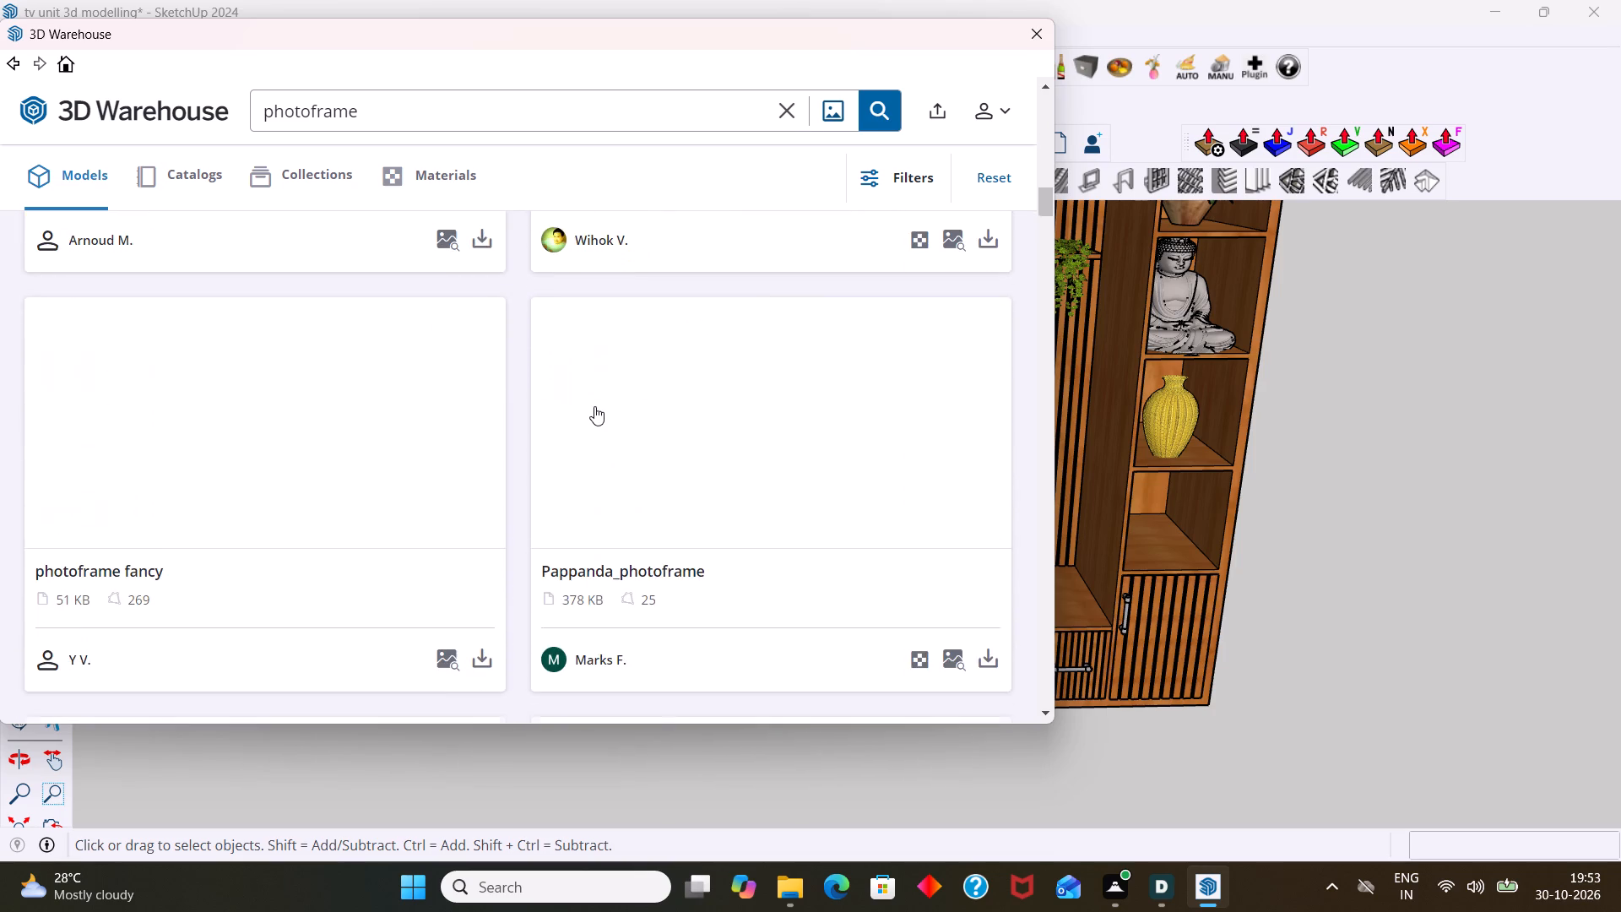
scroll(594, 406, up, 12)
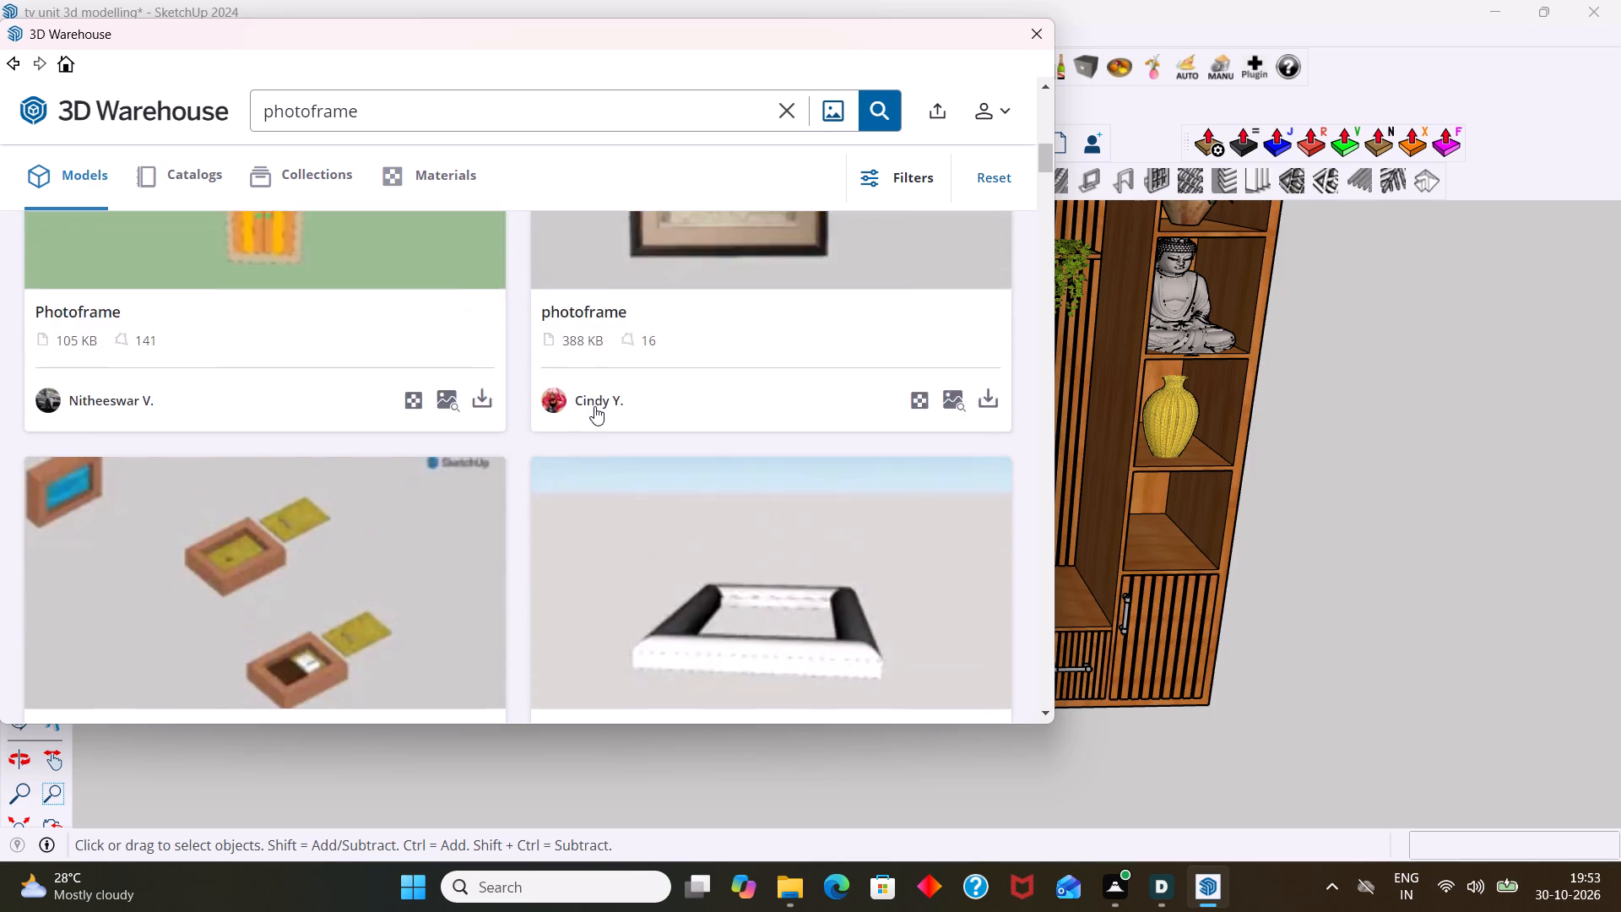
scroll(594, 406, up, 11)
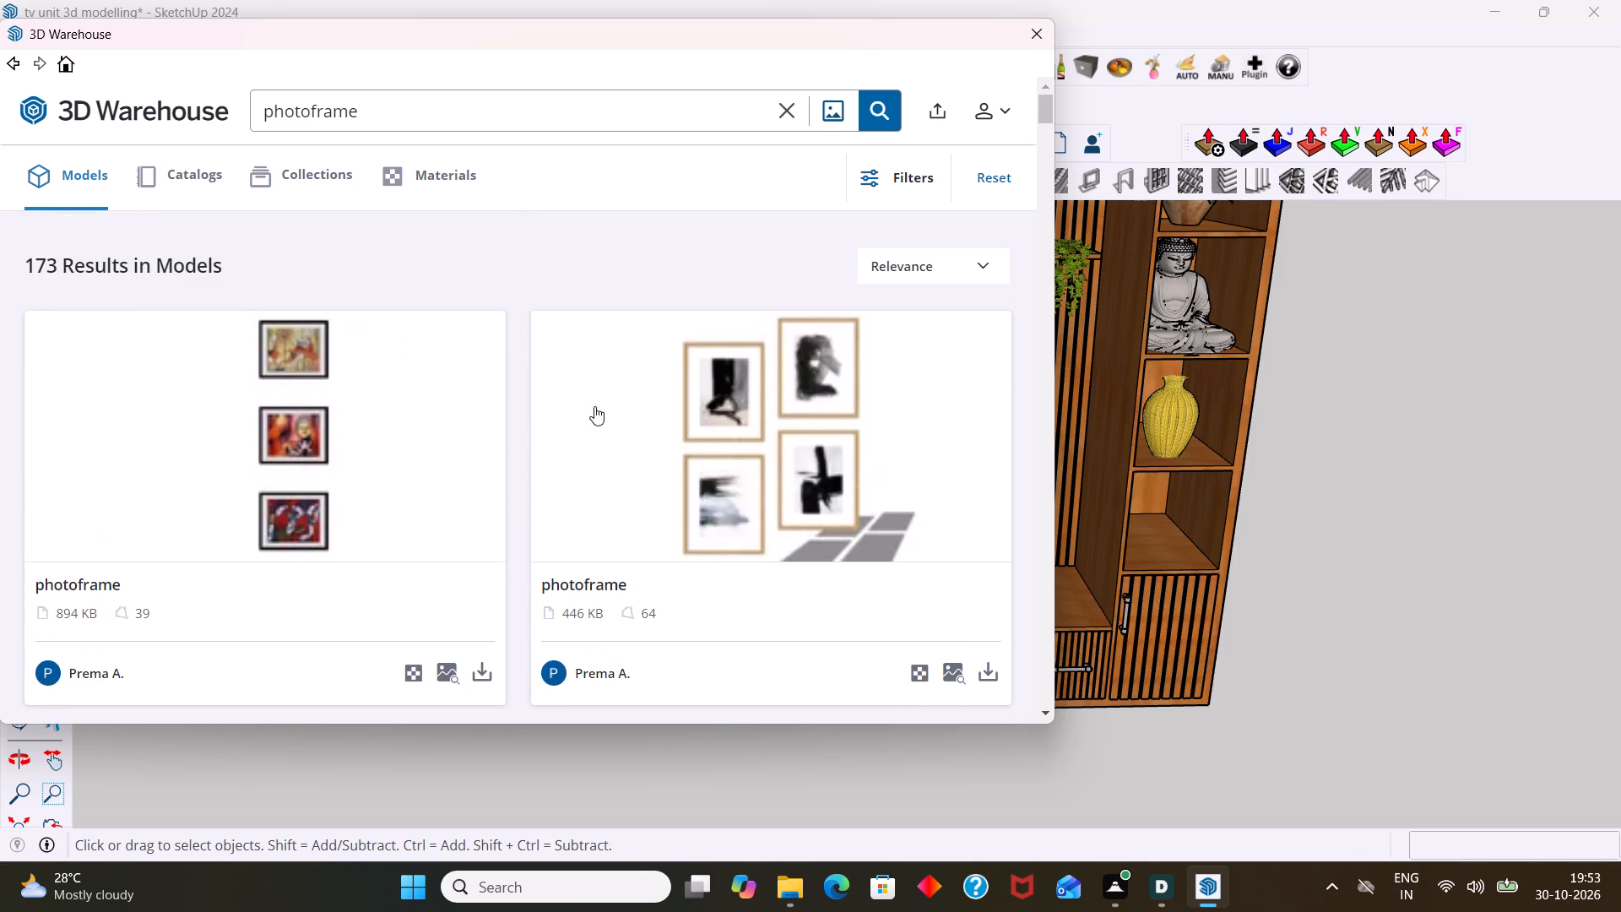
scroll(594, 406, down, 6)
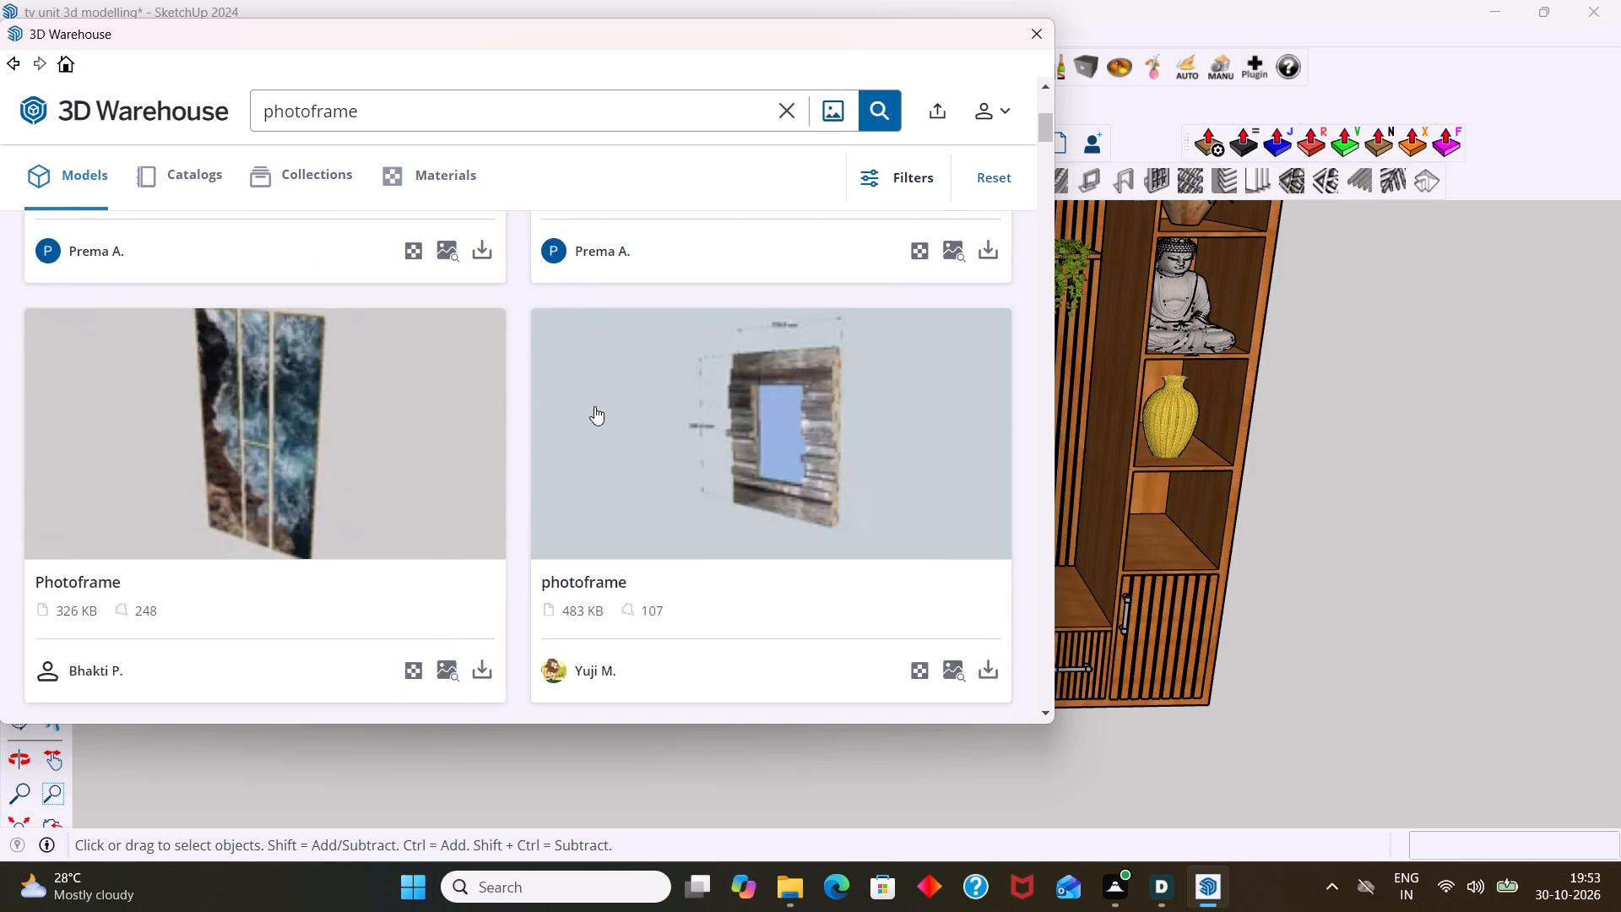
scroll(594, 406, down, 16)
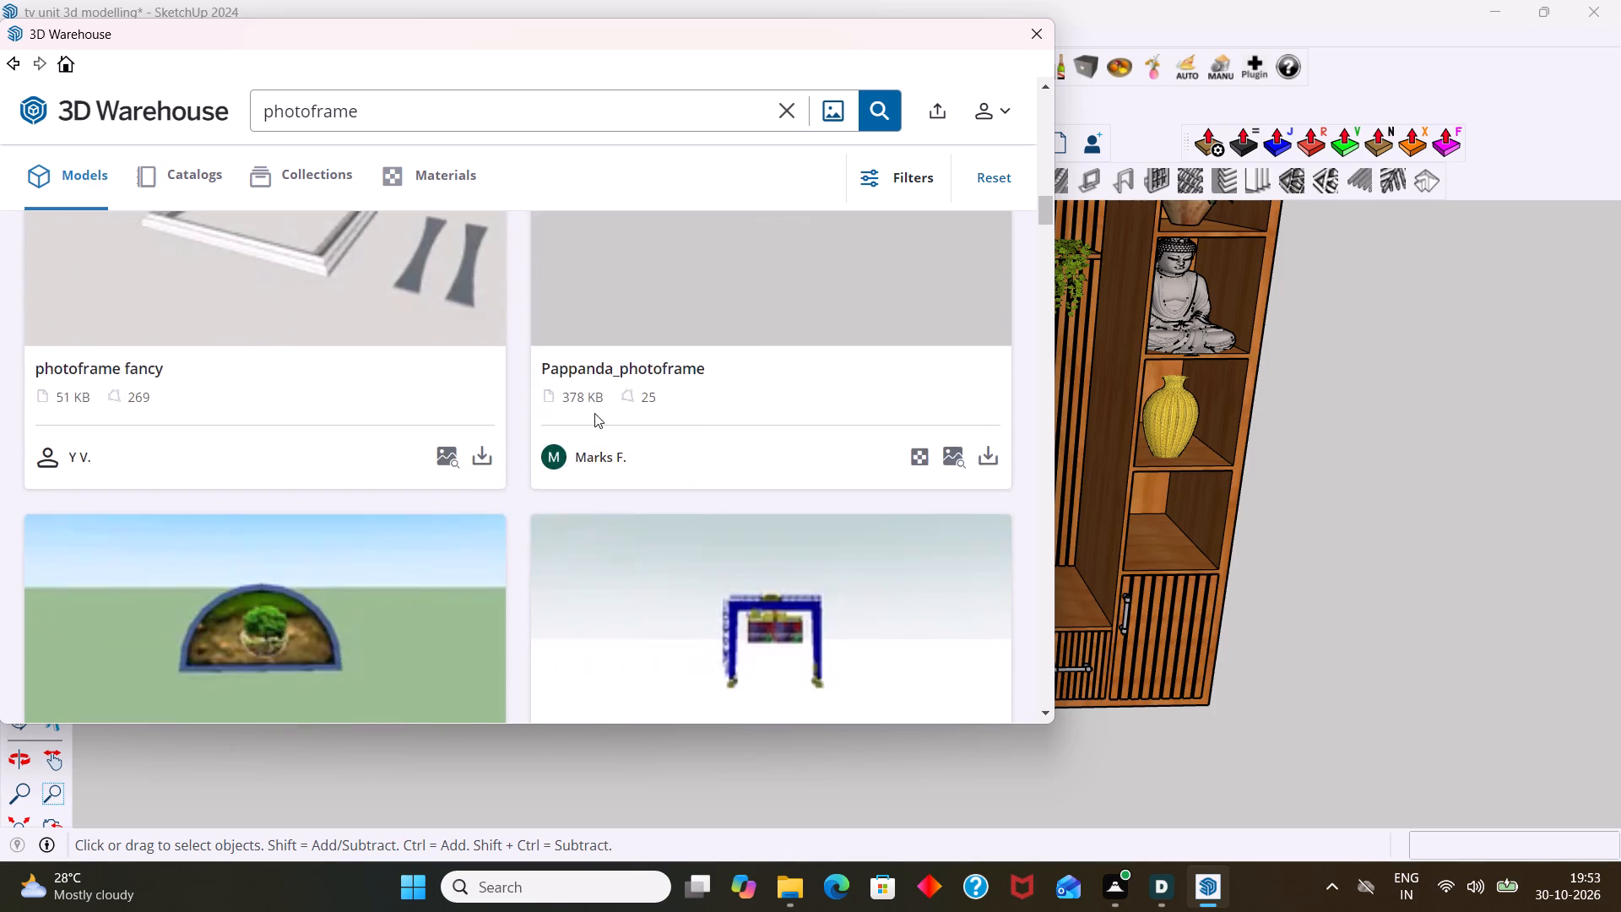
scroll(594, 413, down, 7)
scroll(594, 419, up, 3)
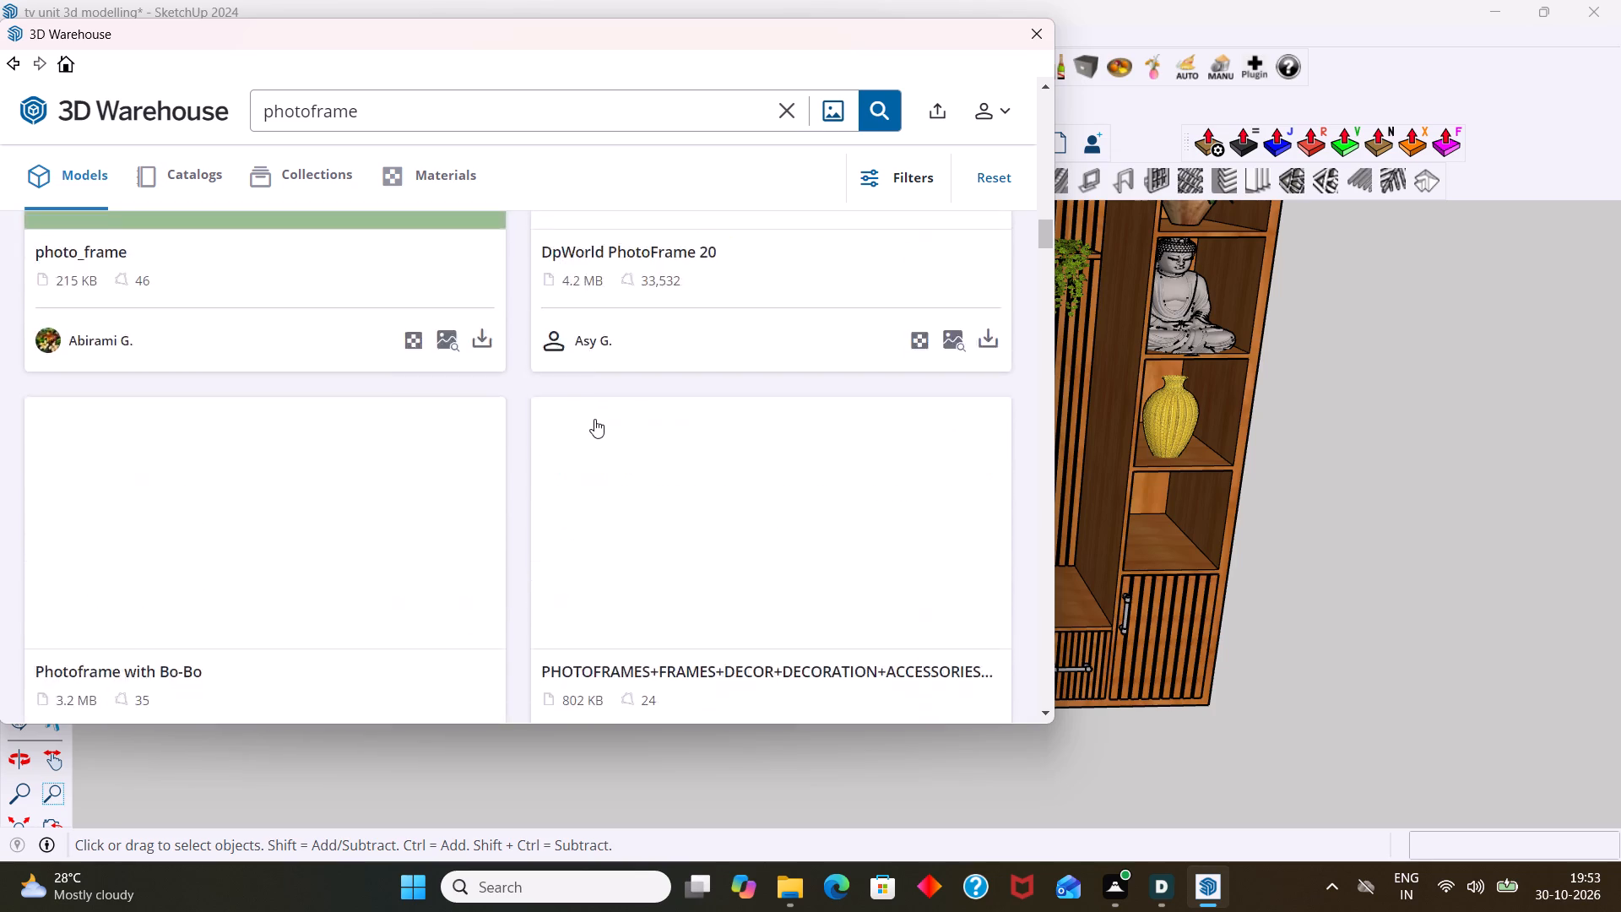
scroll(594, 419, up, 6)
scroll(594, 419, down, 8)
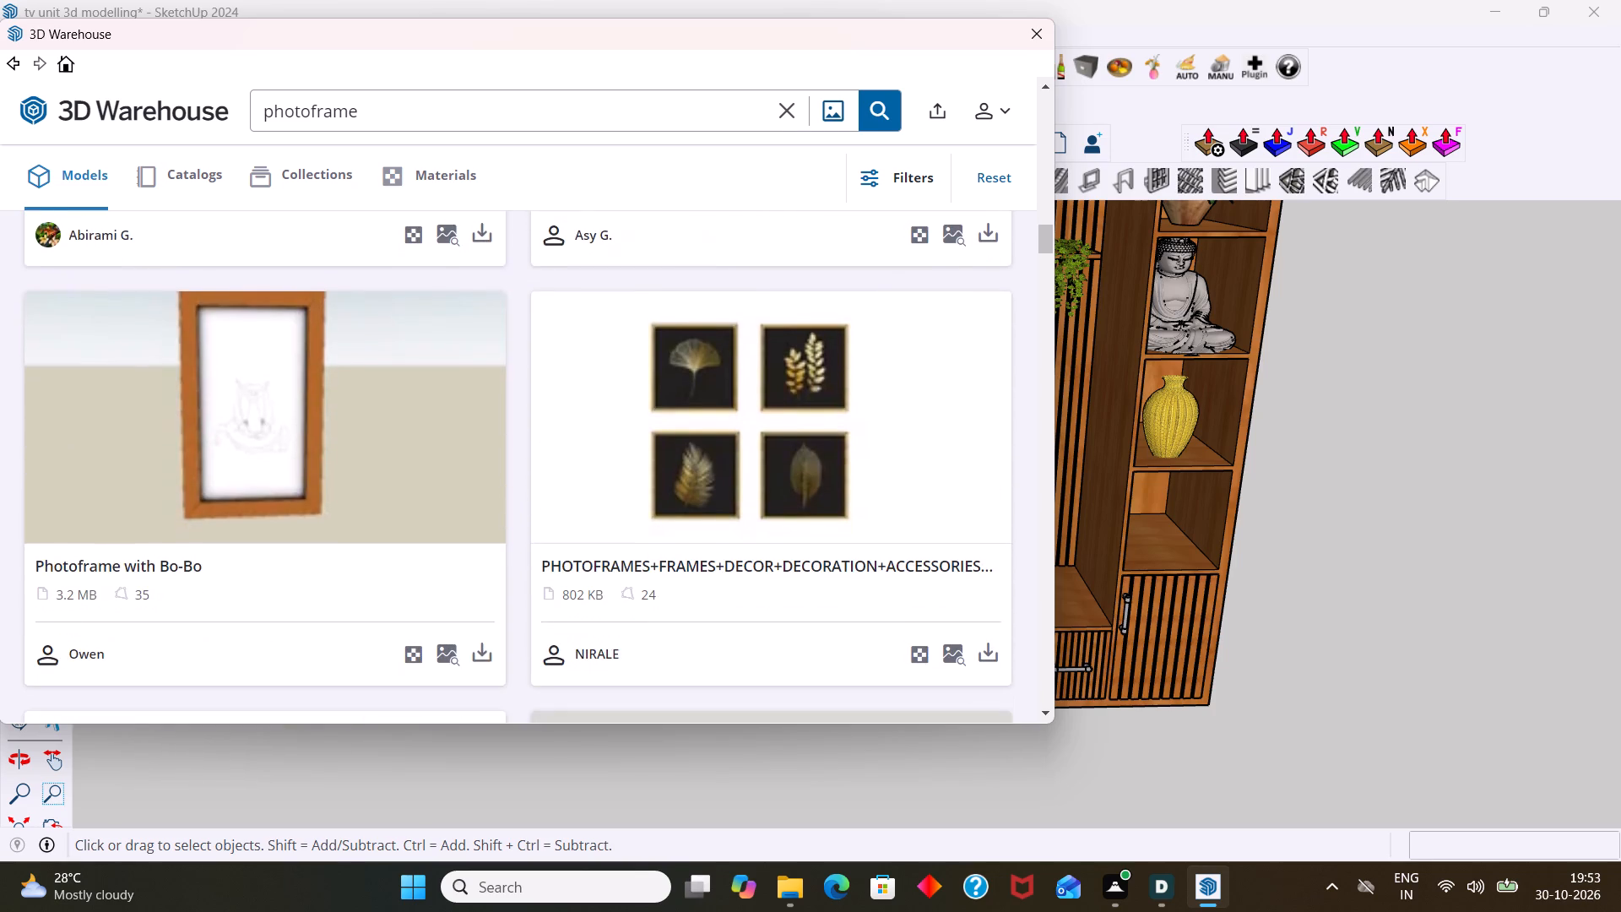
scroll(595, 420, down, 8)
scroll(595, 420, up, 2)
scroll(595, 420, down, 3)
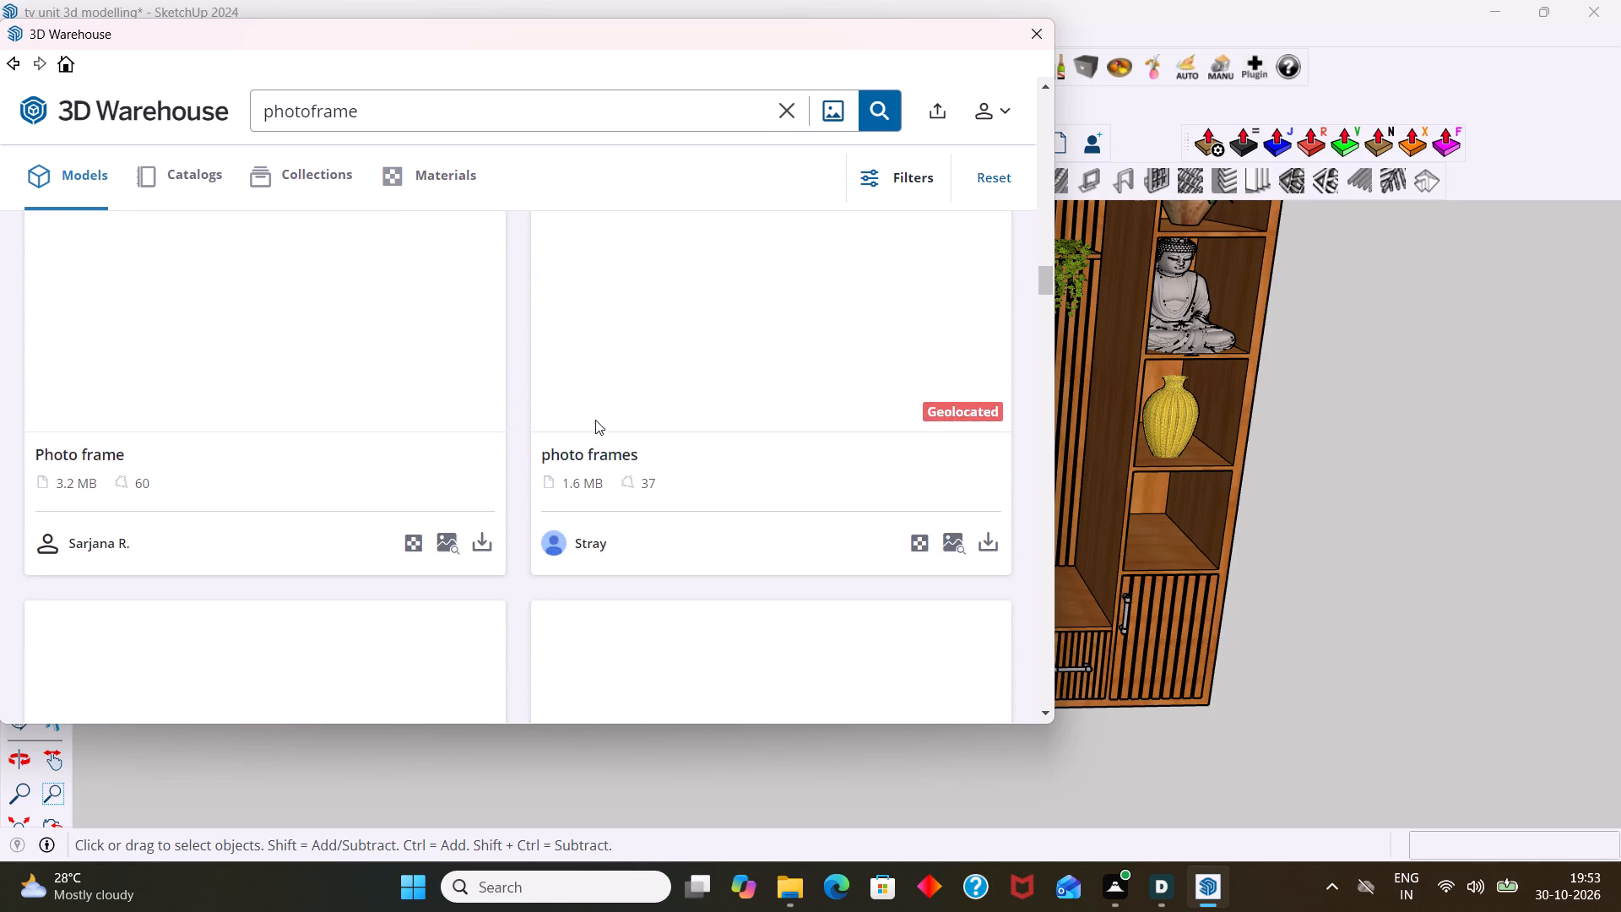
scroll(595, 420, up, 5)
scroll(595, 420, down, 4)
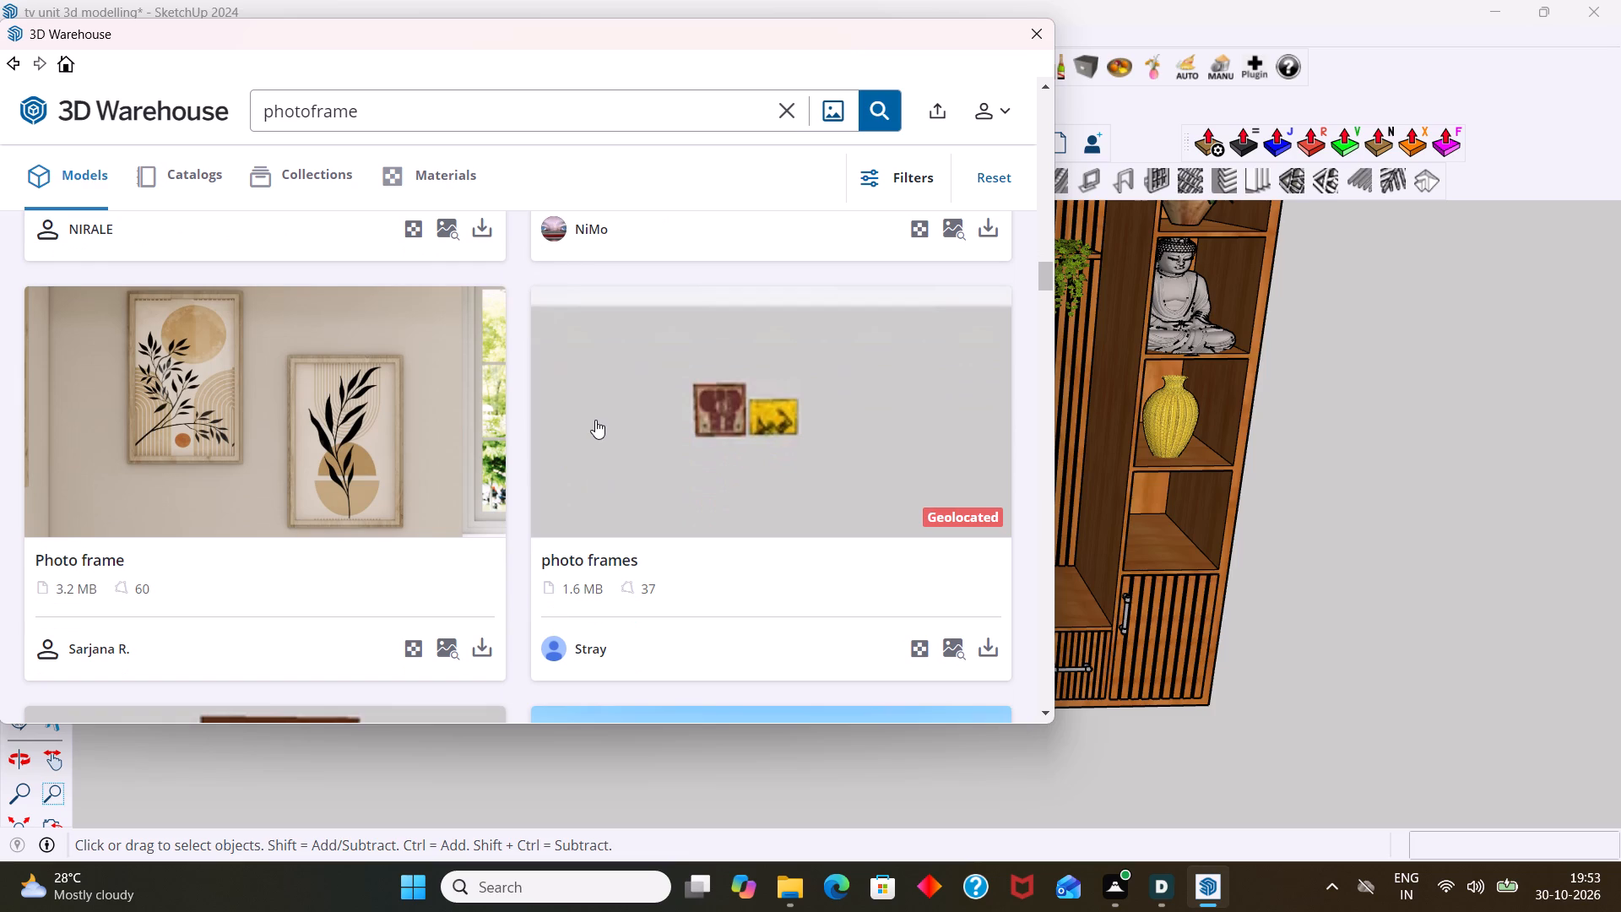
scroll(325, 436, down, 6)
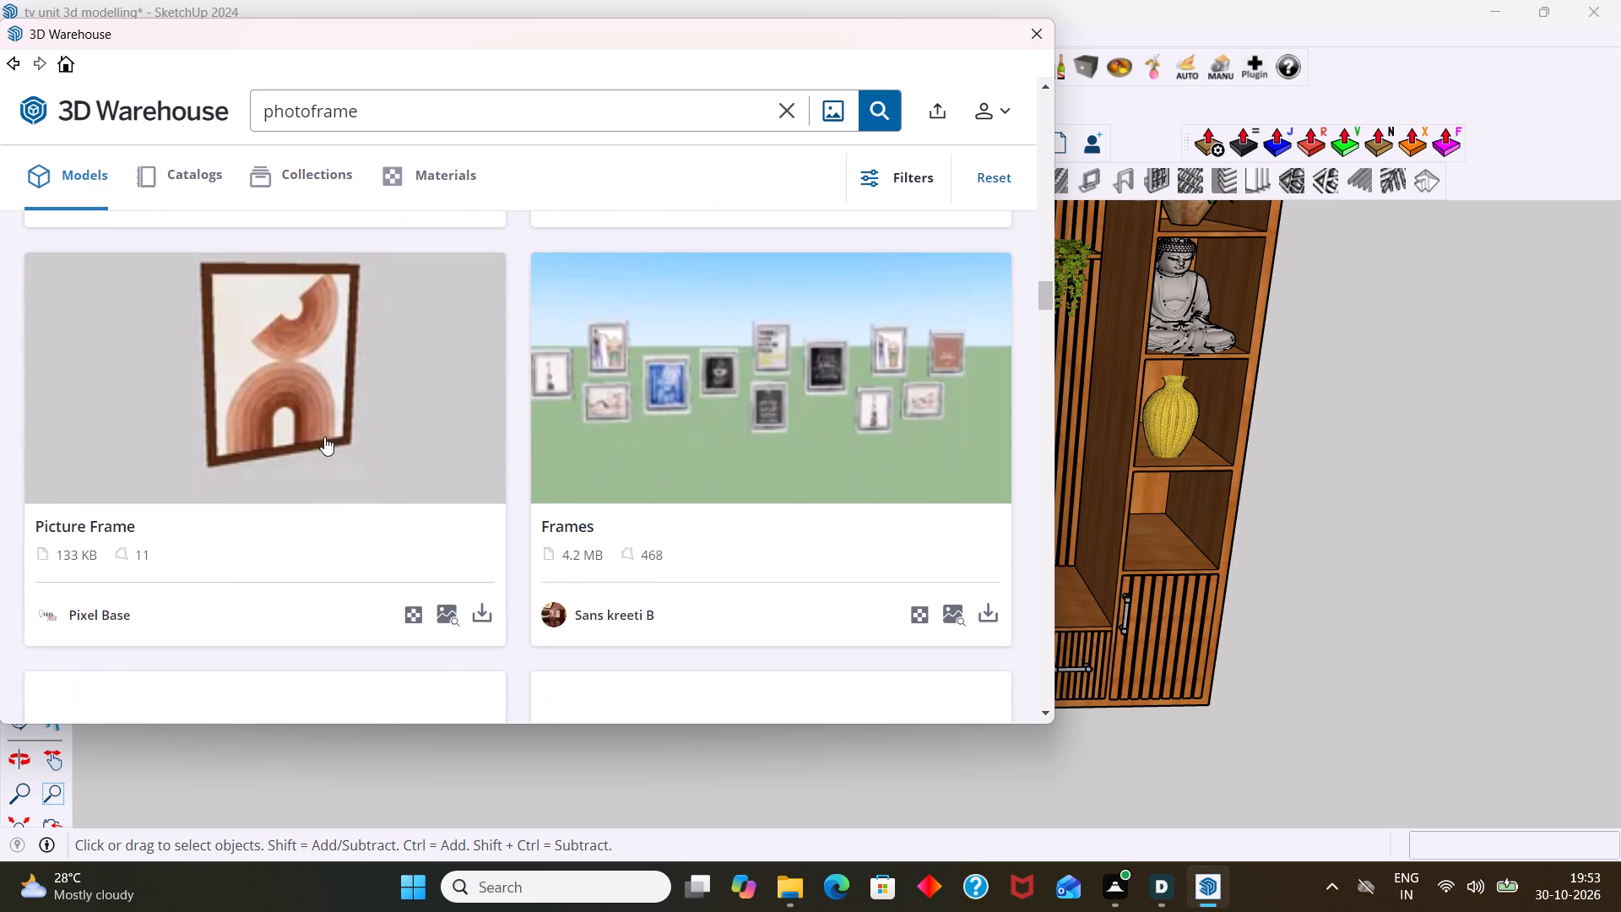
scroll(325, 437, down, 1)
scroll(325, 437, up, 9)
scroll(332, 436, down, 6)
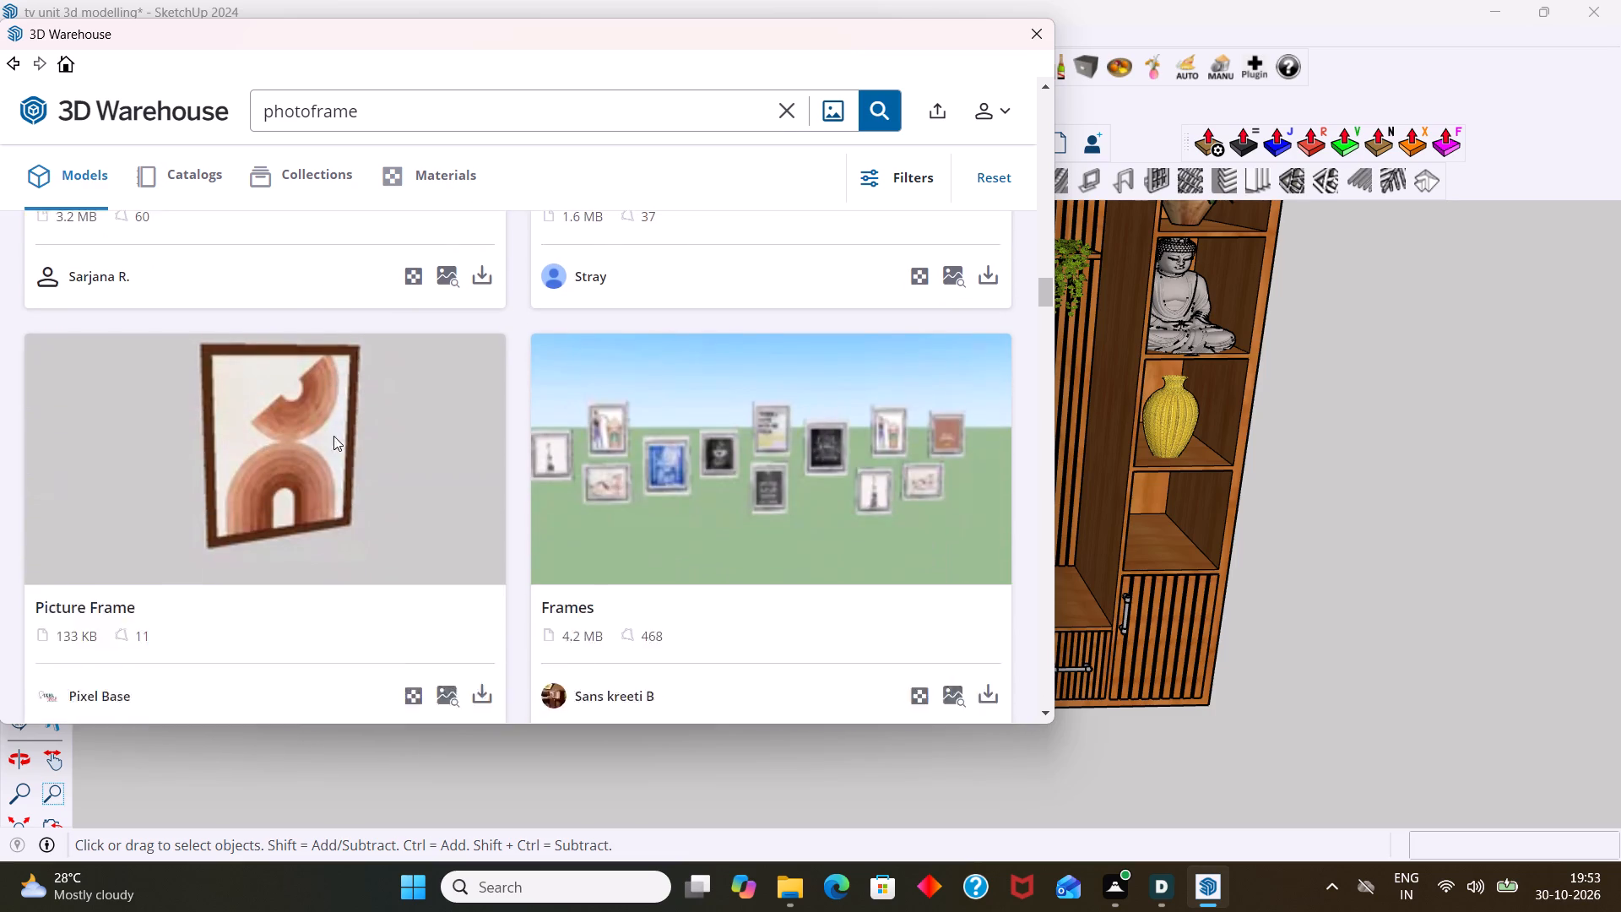
scroll(333, 436, down, 9)
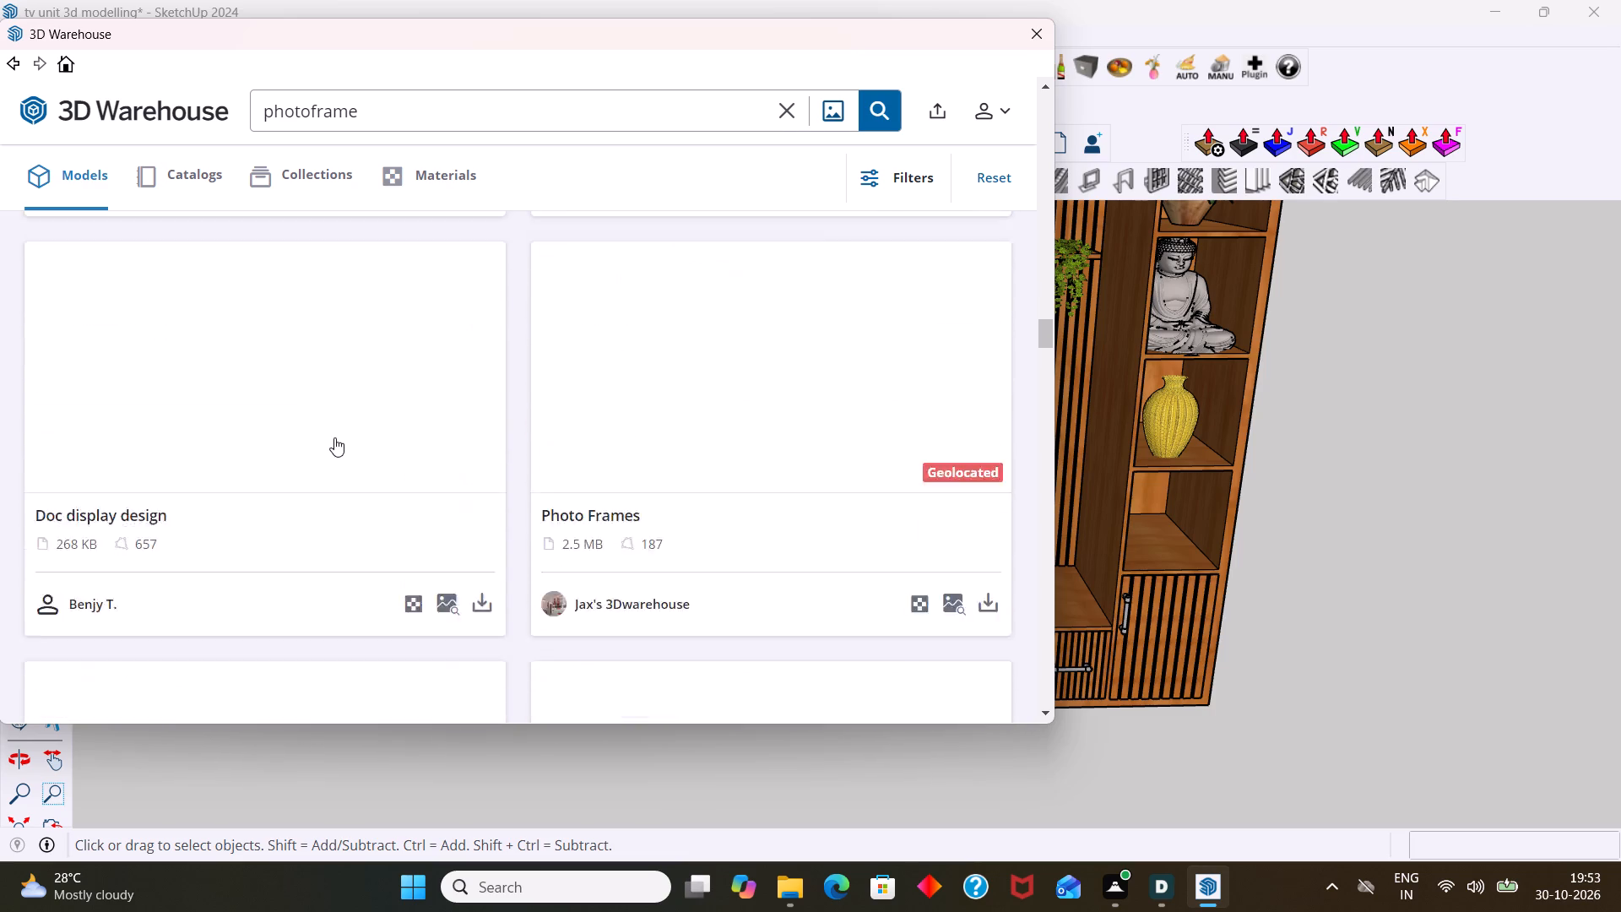
scroll(334, 437, up, 7)
scroll(336, 437, down, 3)
scroll(336, 437, up, 1)
scroll(336, 437, down, 2)
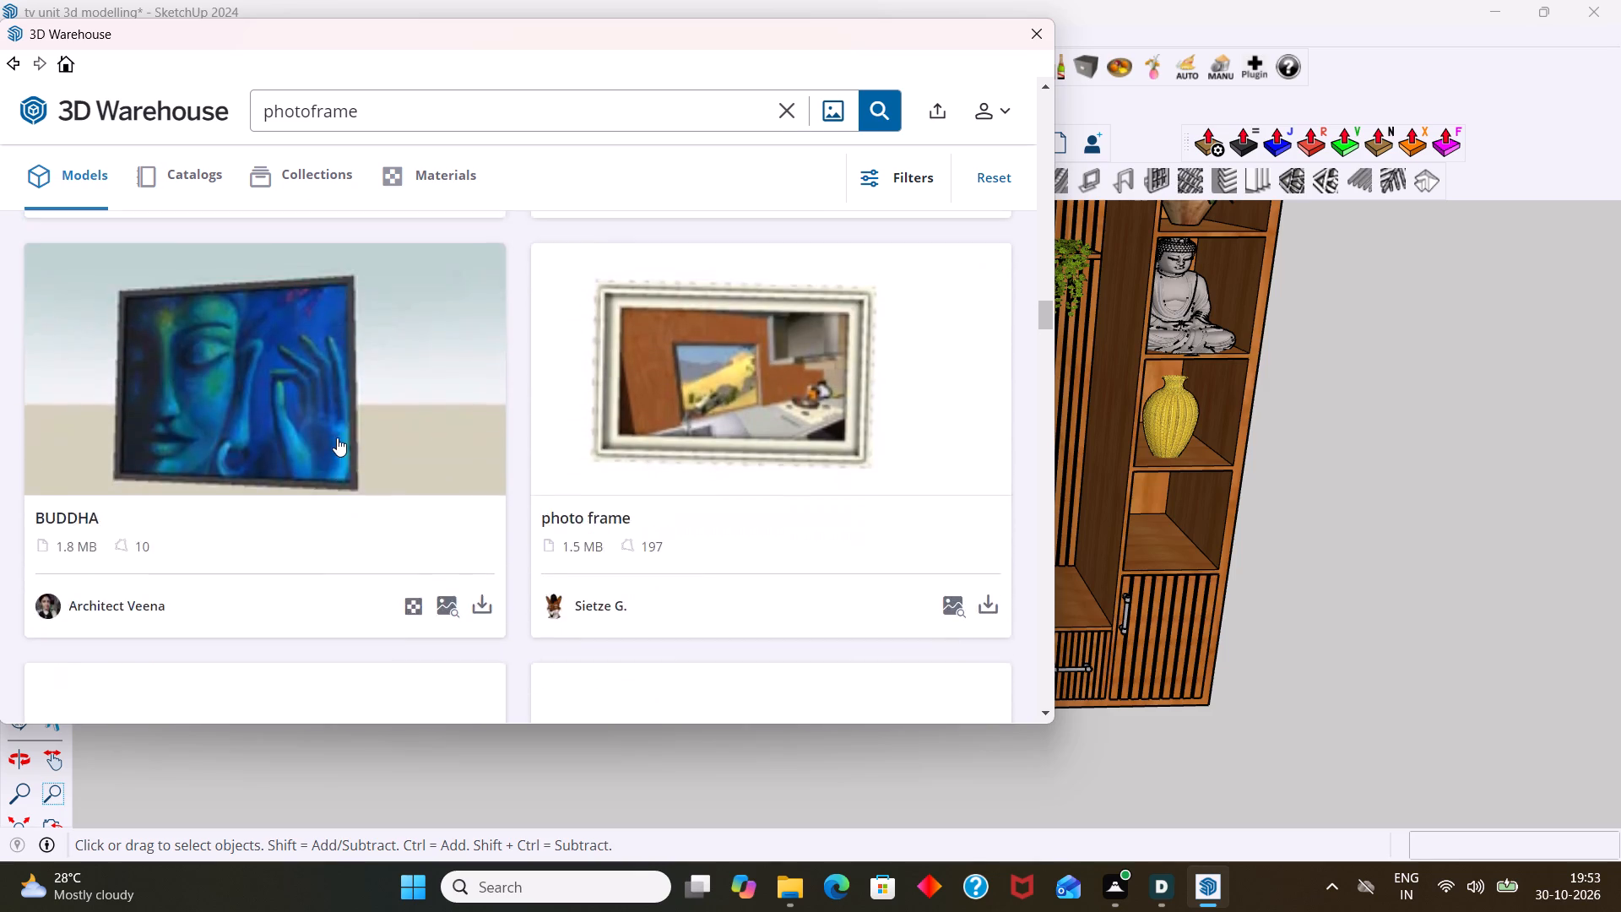
scroll(337, 437, down, 2)
scroll(337, 437, up, 1)
scroll(337, 437, down, 4)
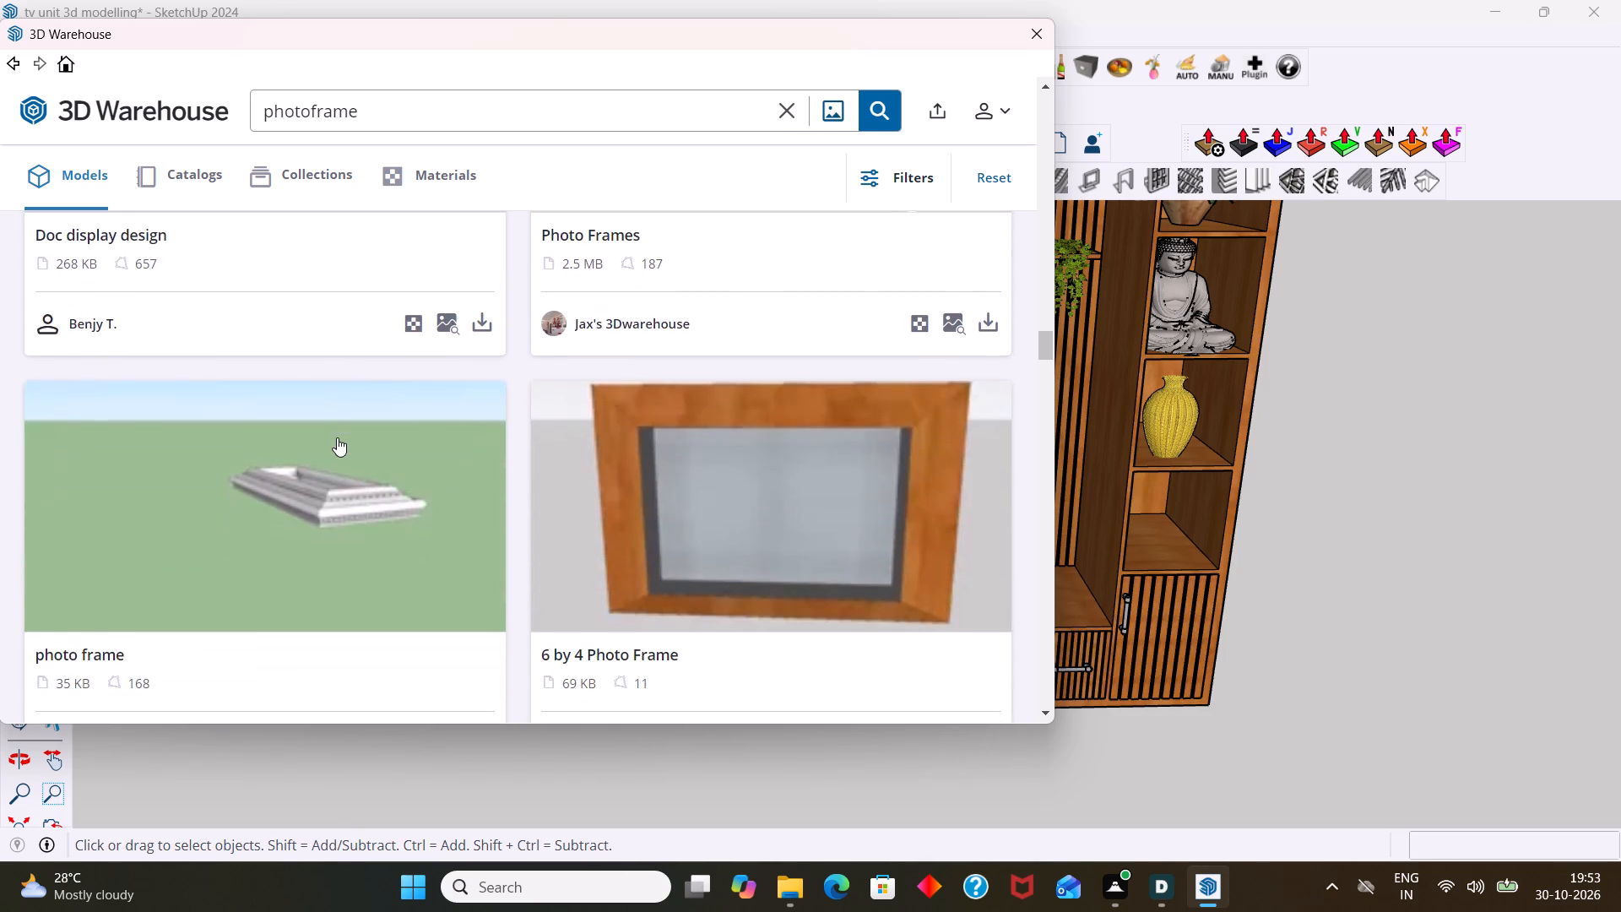
scroll(338, 438, down, 4)
scroll(338, 438, up, 9)
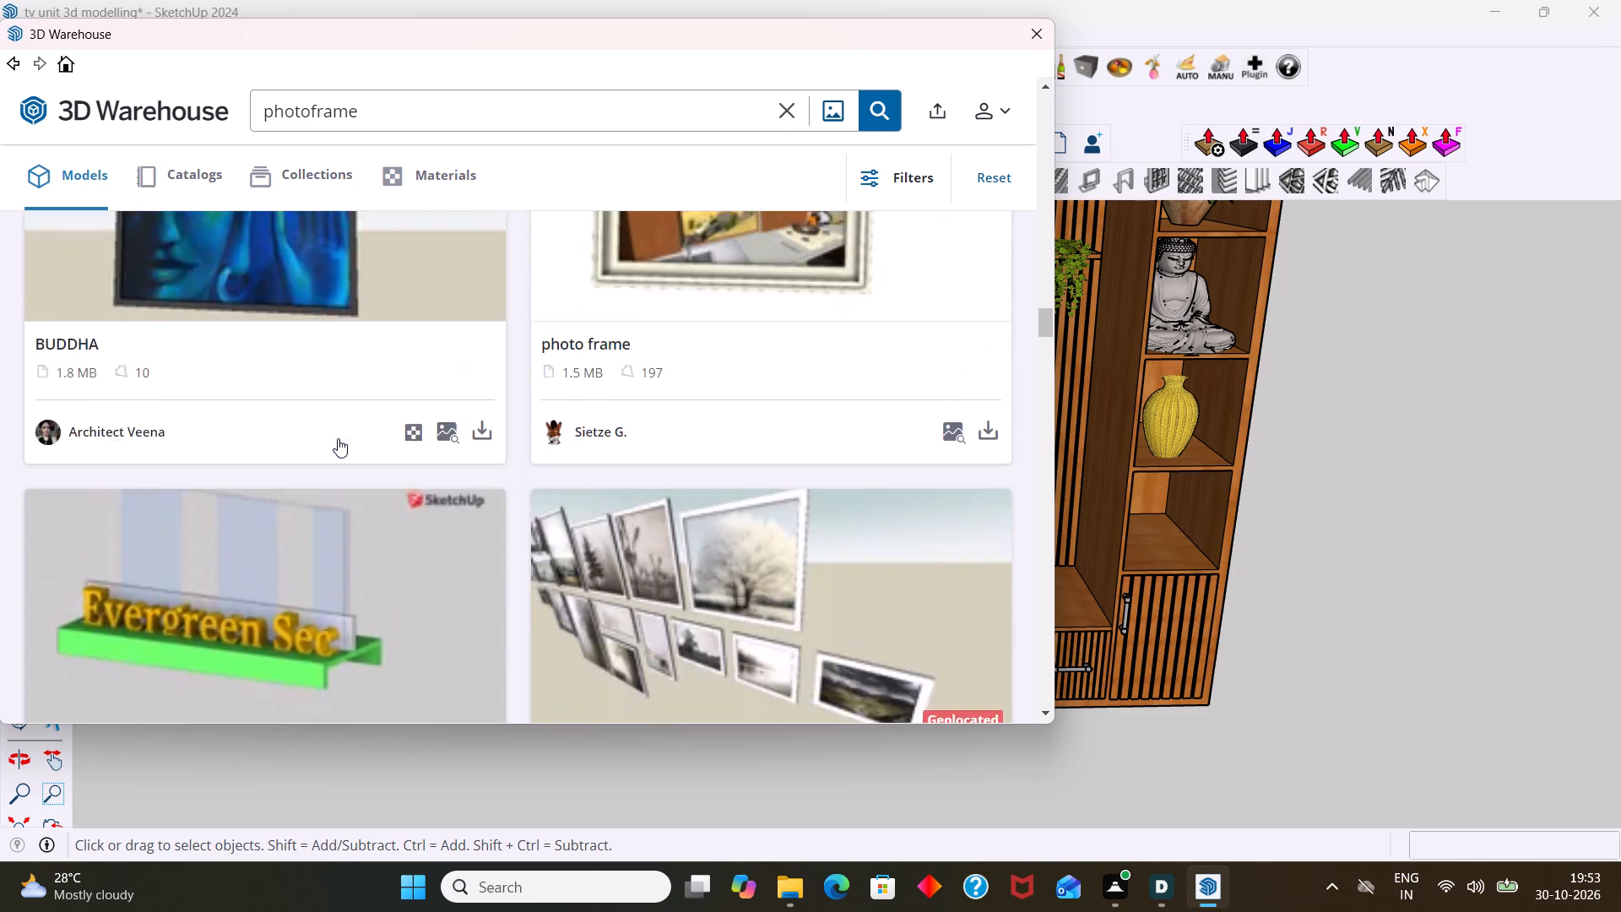
scroll(338, 438, up, 15)
scroll(339, 438, down, 5)
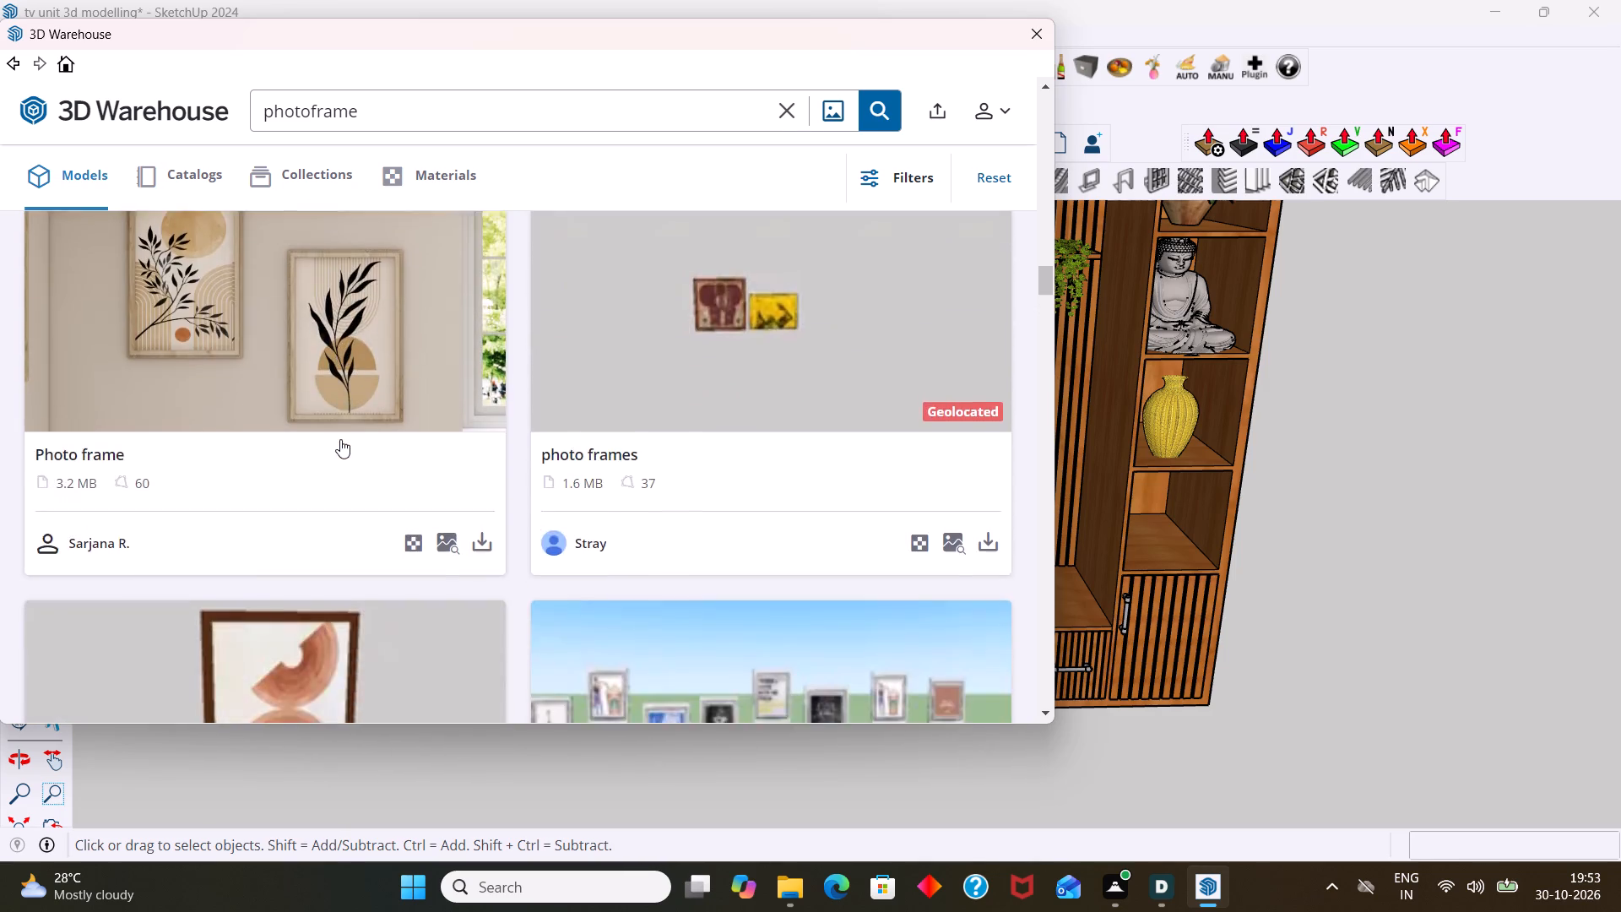
scroll(340, 439, down, 5)
scroll(340, 439, up, 1)
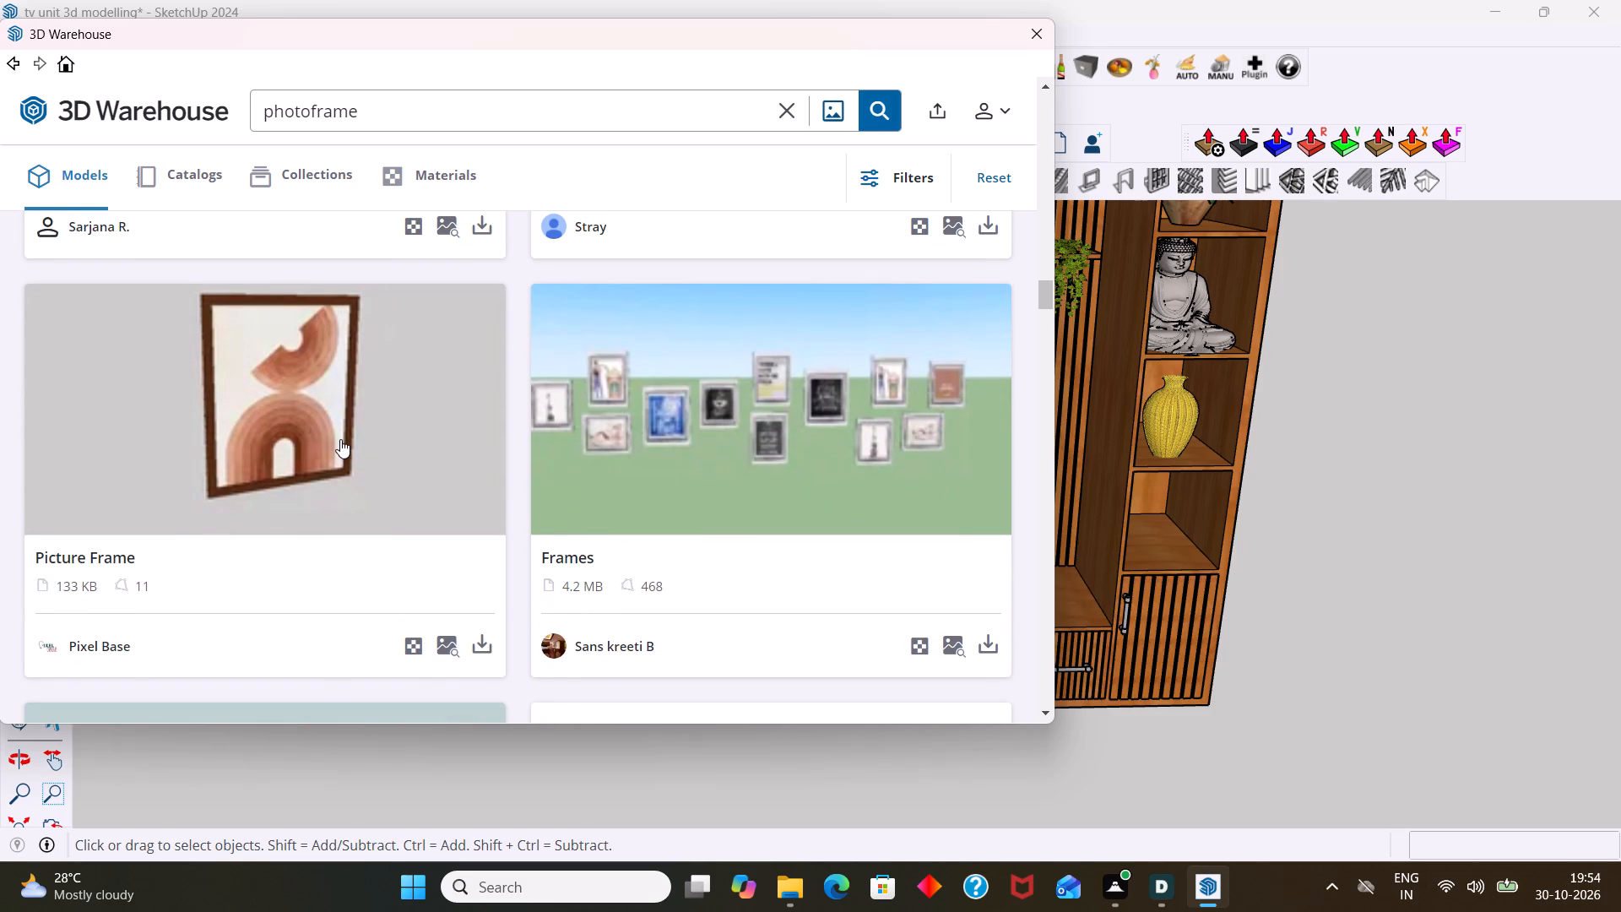
scroll(340, 439, up, 1)
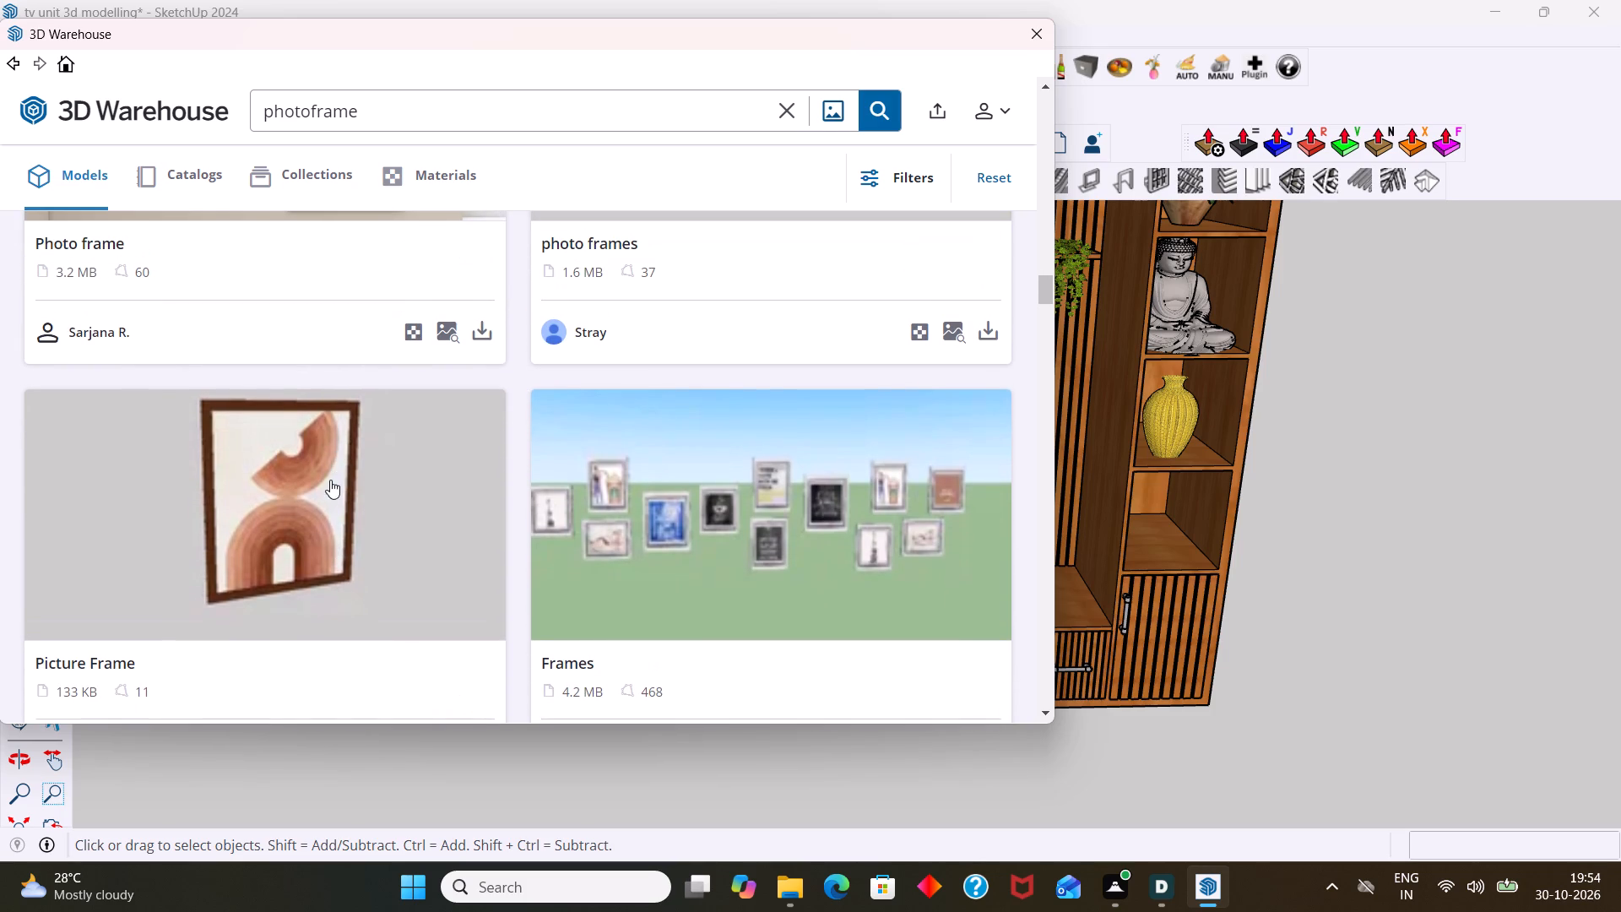
Download the Picture Frame model by Pixel Base into the model and place it beside the TV unit's right side.
scroll(330, 480, down, 2)
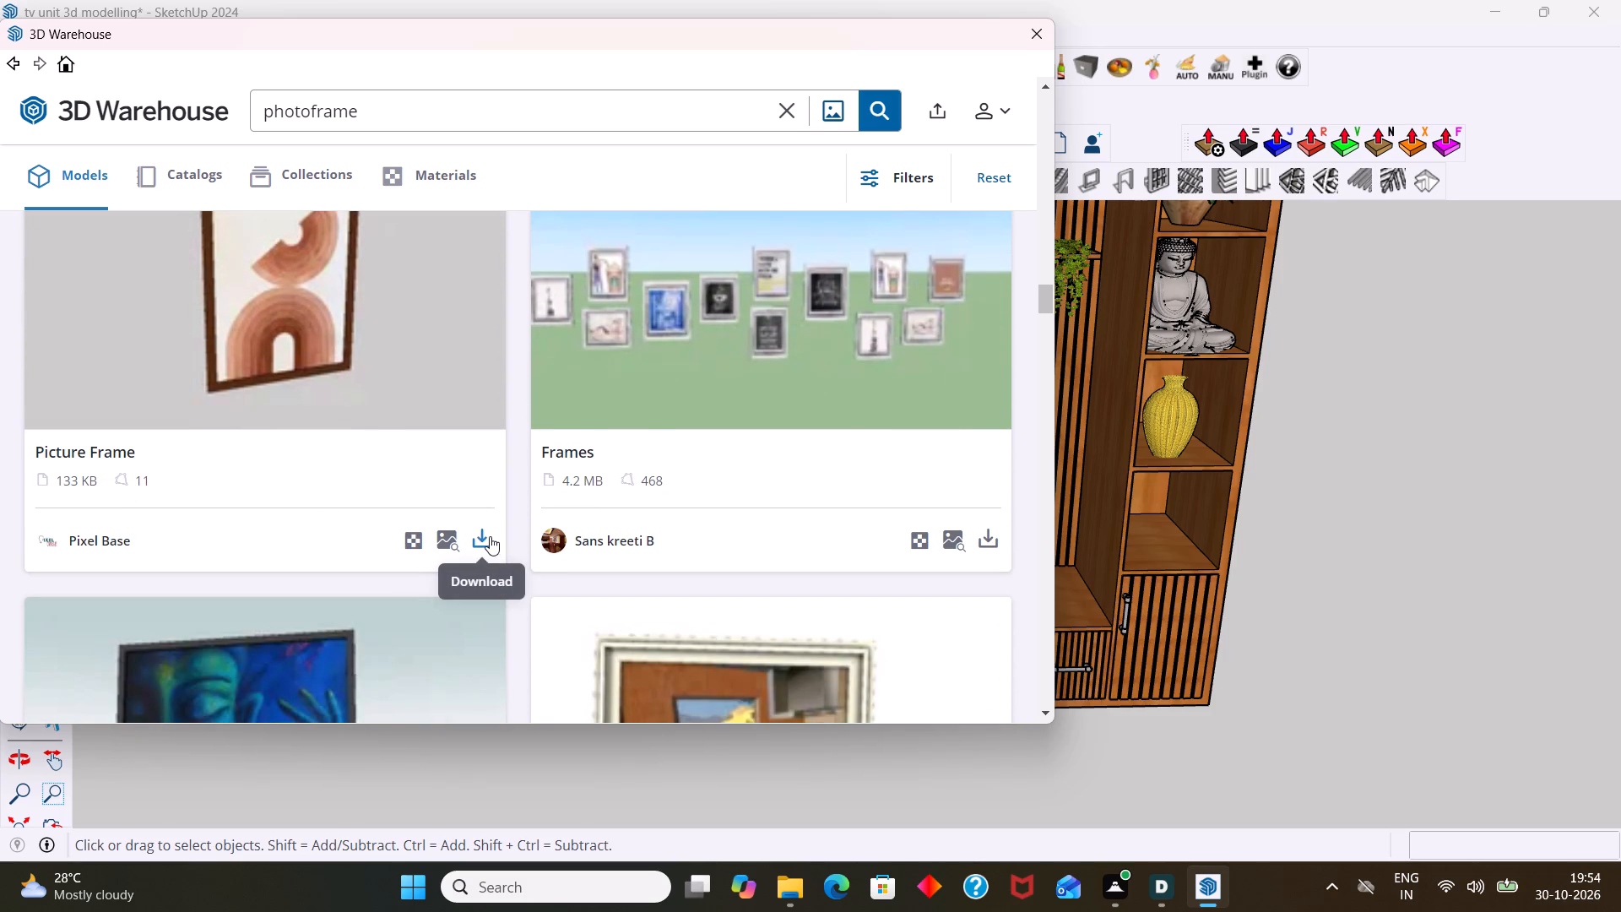
click(490, 536)
click(455, 401)
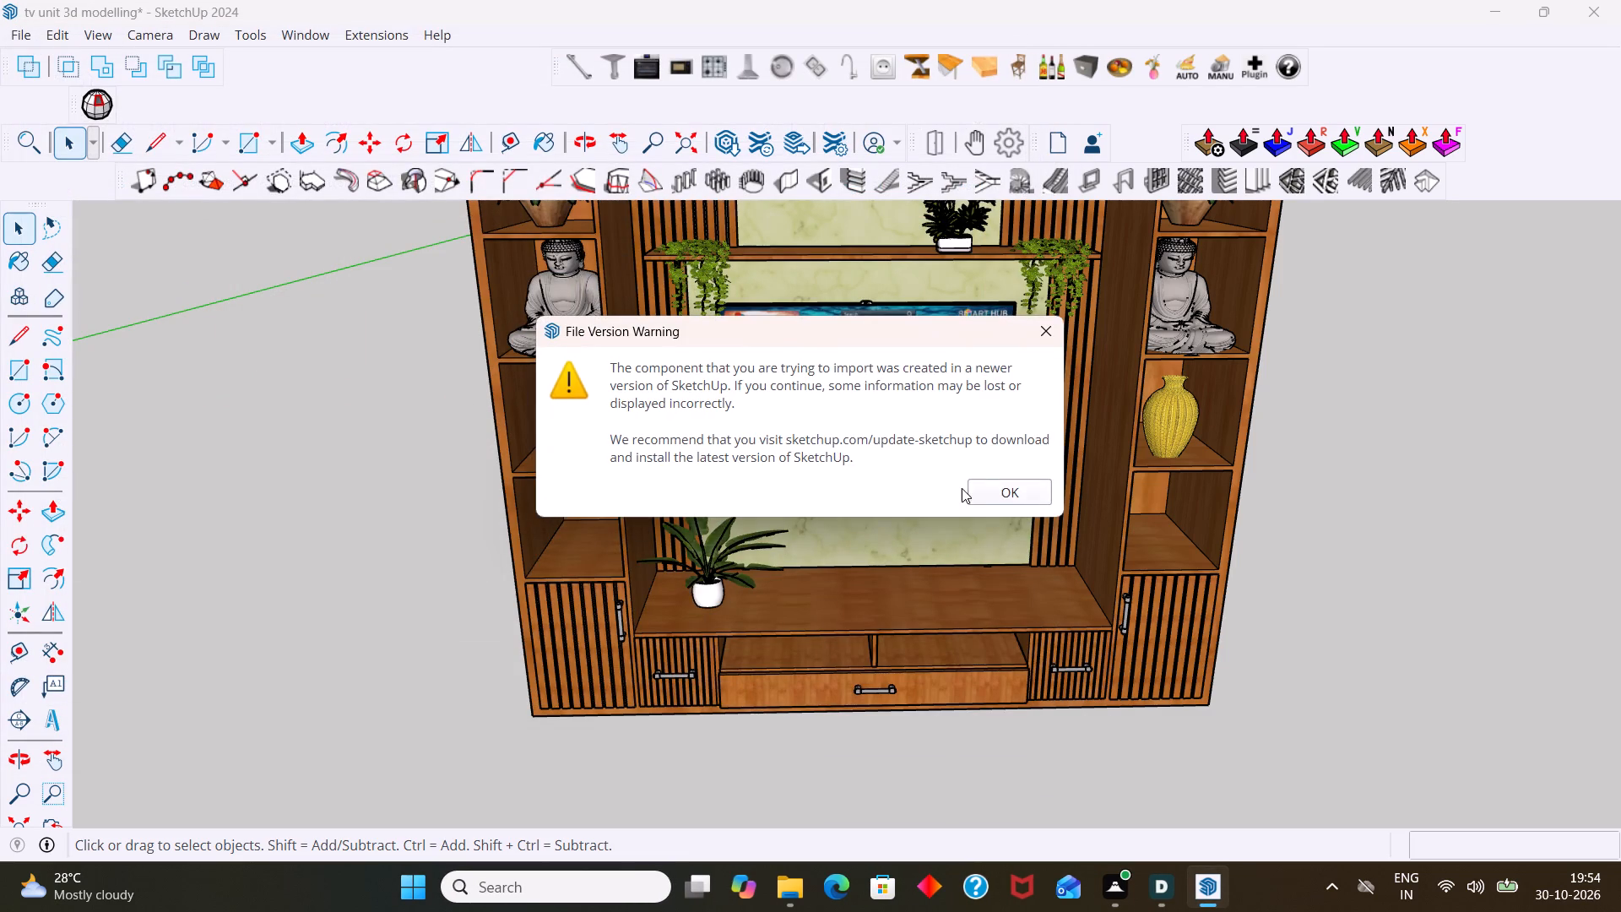
click(985, 500)
scroll(1136, 566, down, 2)
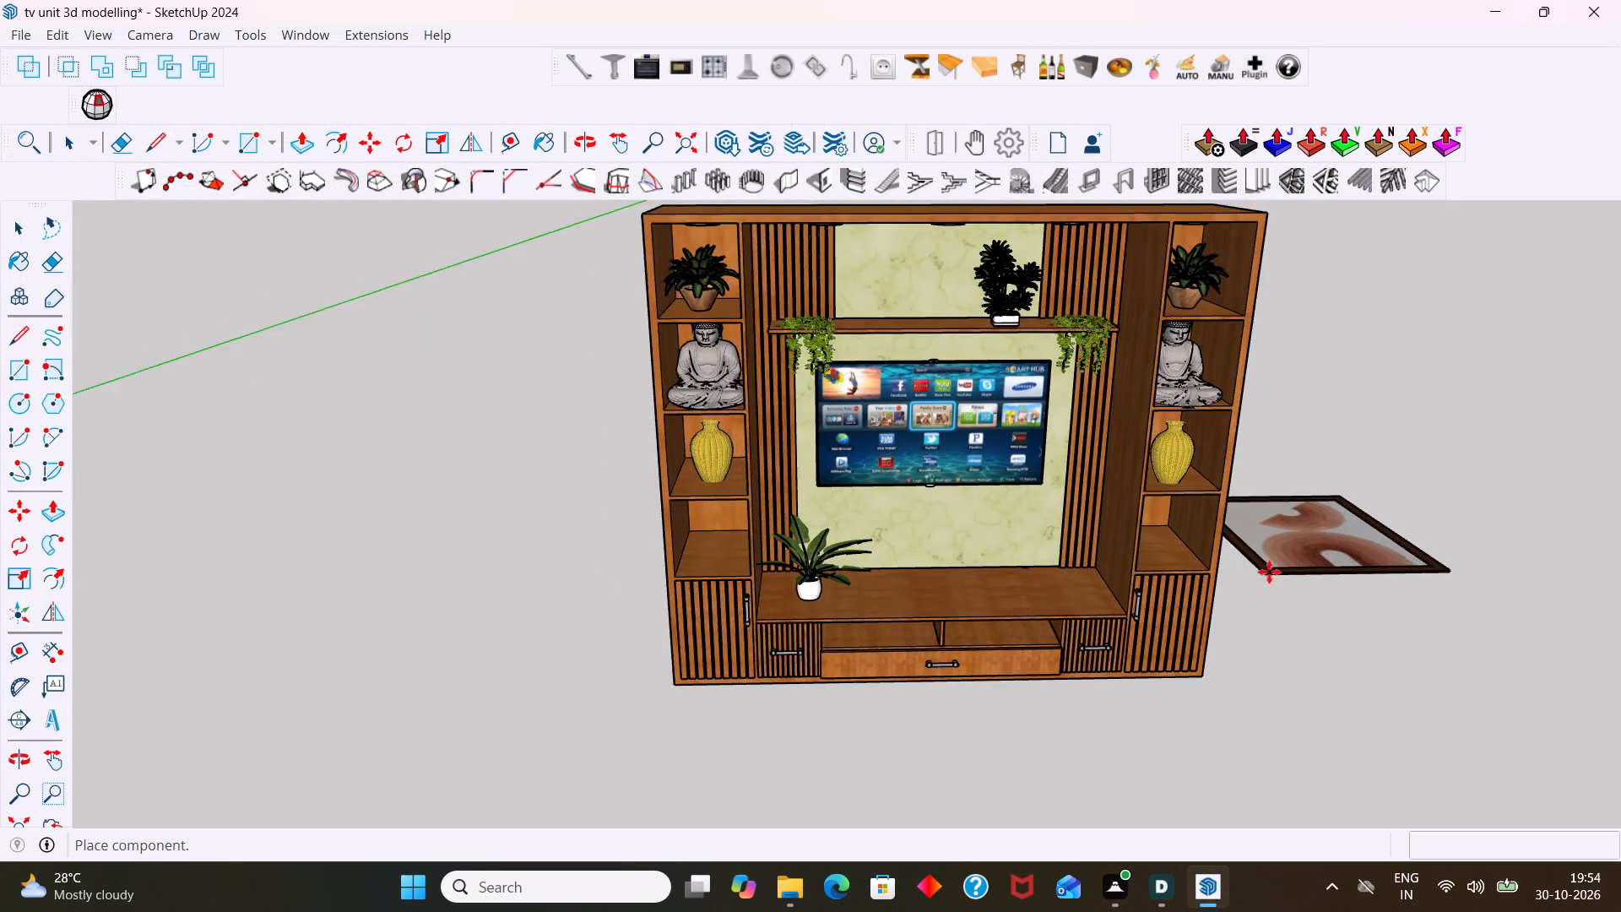
scroll(1269, 572, down, 2)
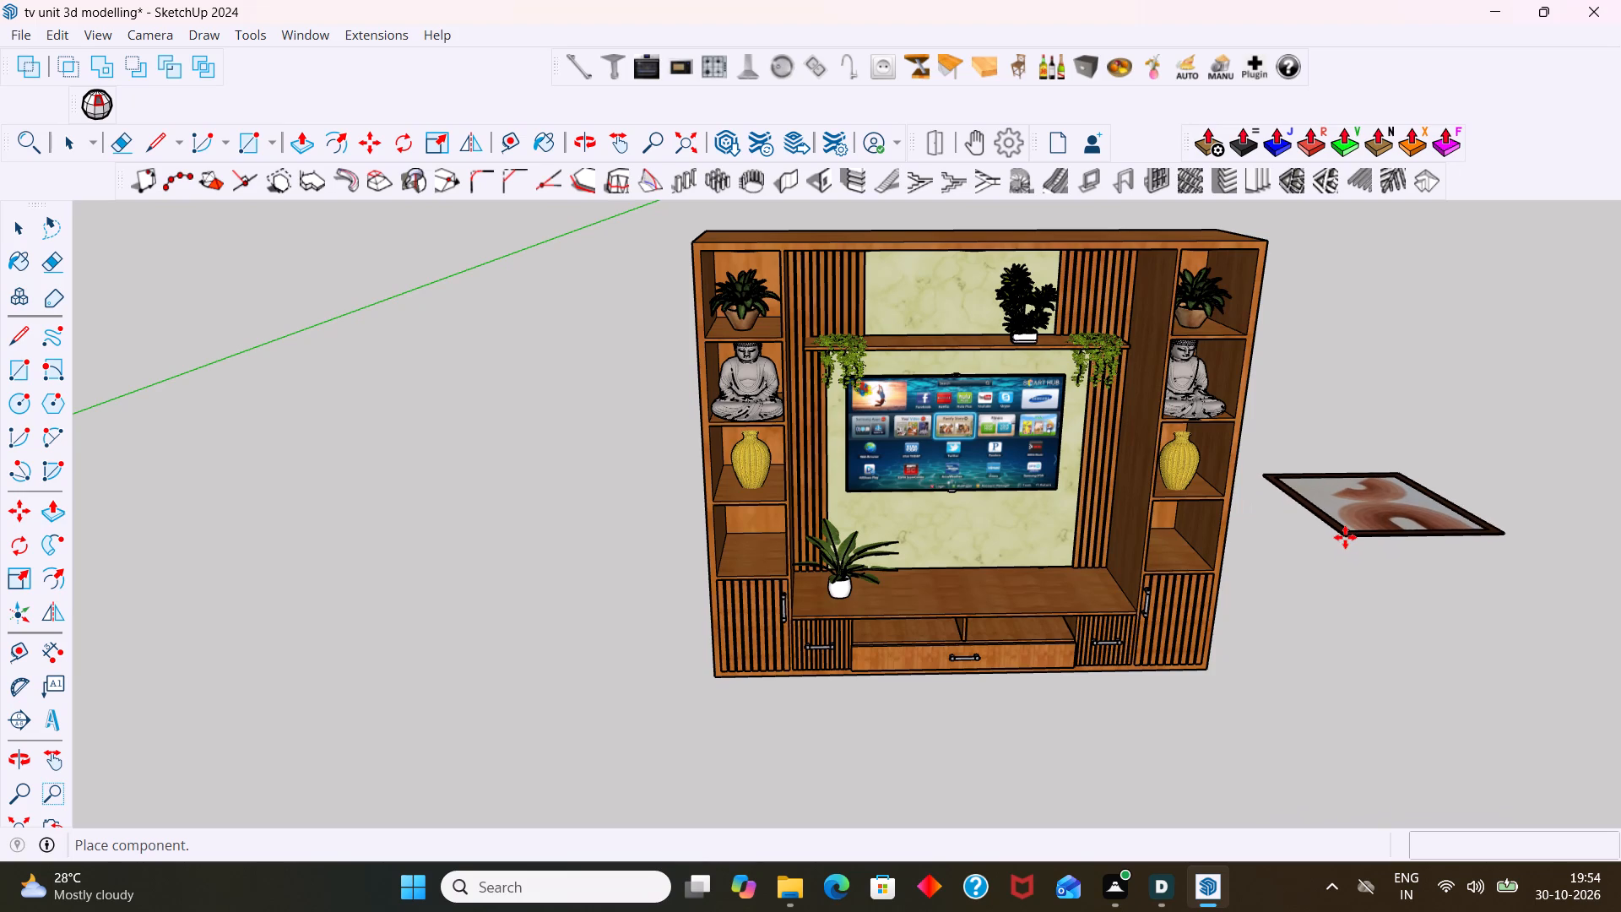
shift+middle_drag(1353, 527, 897, 491)
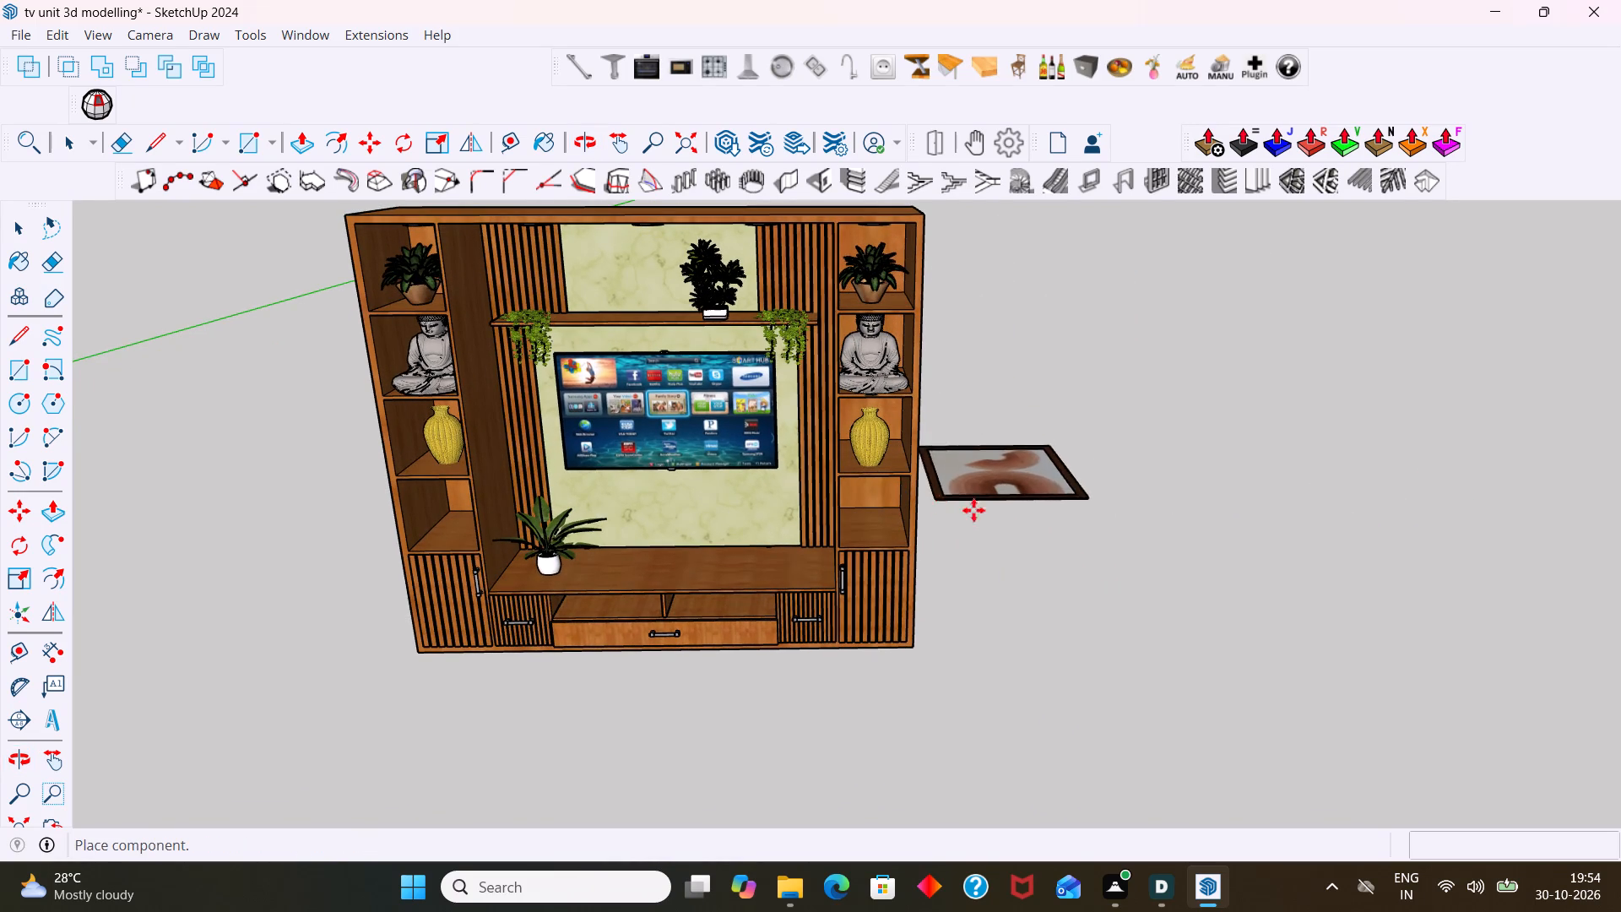
click(1017, 515)
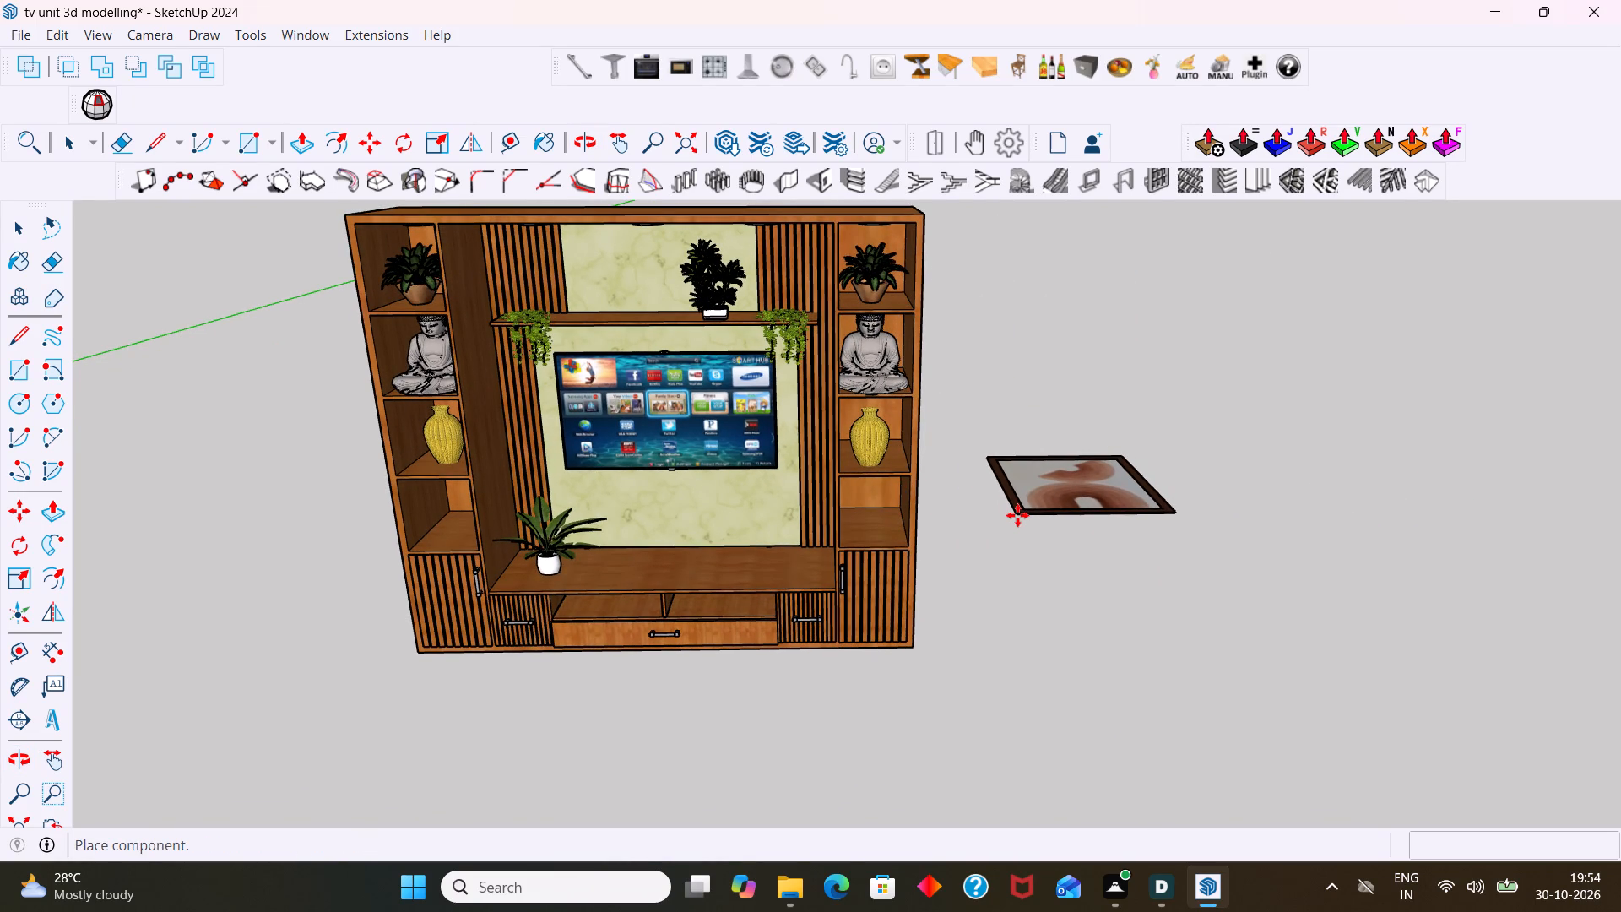
key(space)
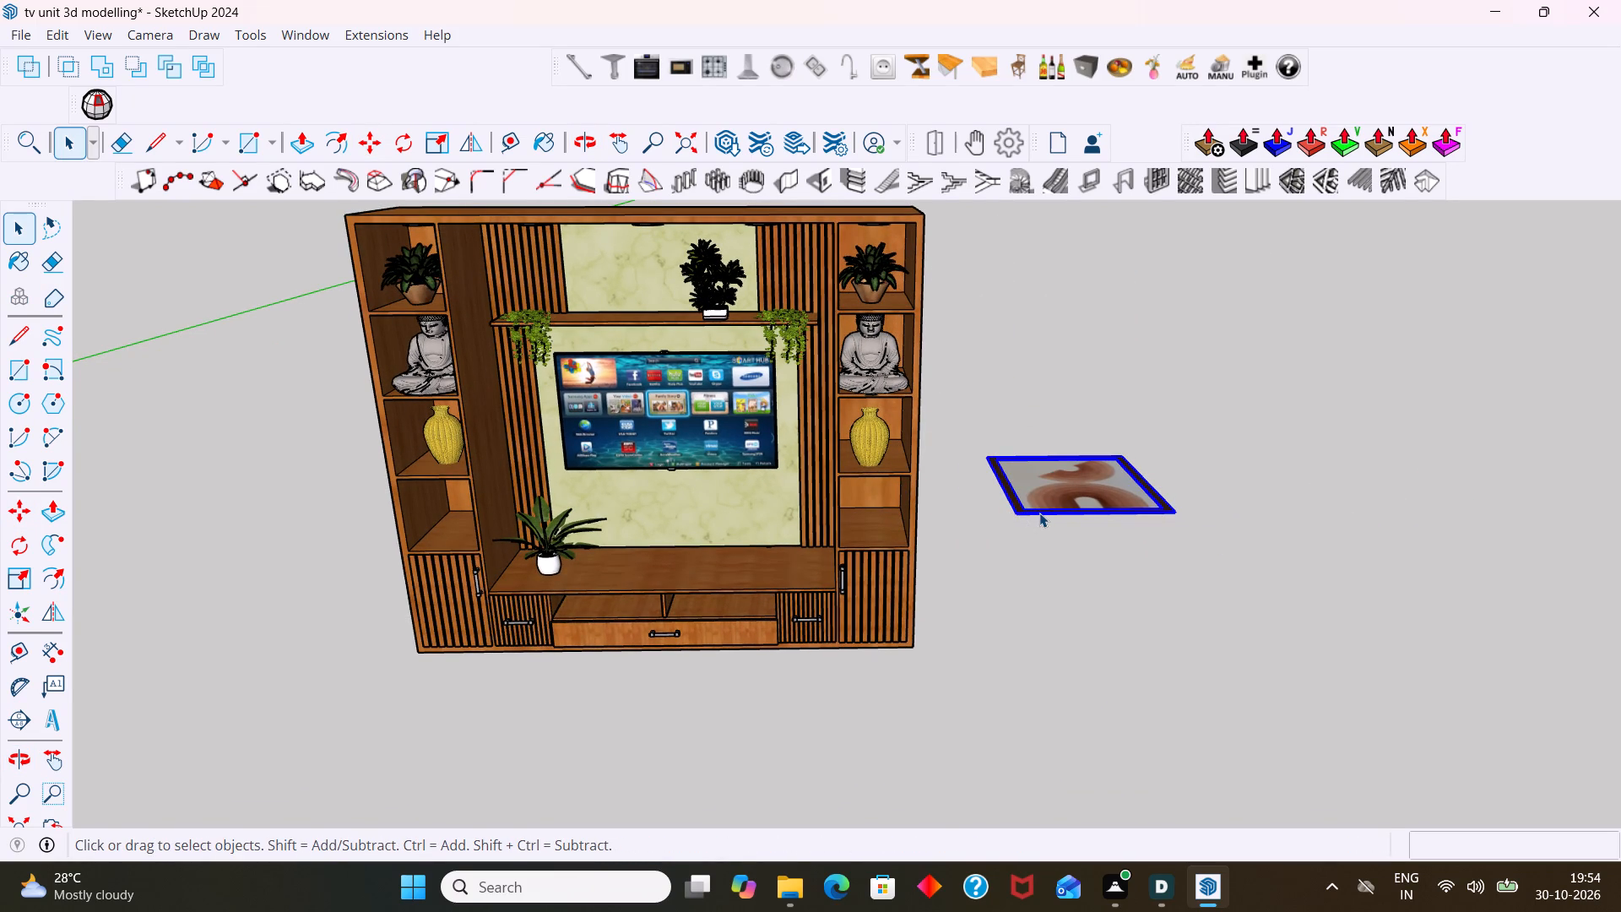
Rotate the picture frame 90 degrees around the red axis at its lower-left corner so that it stands upright.
key(q)
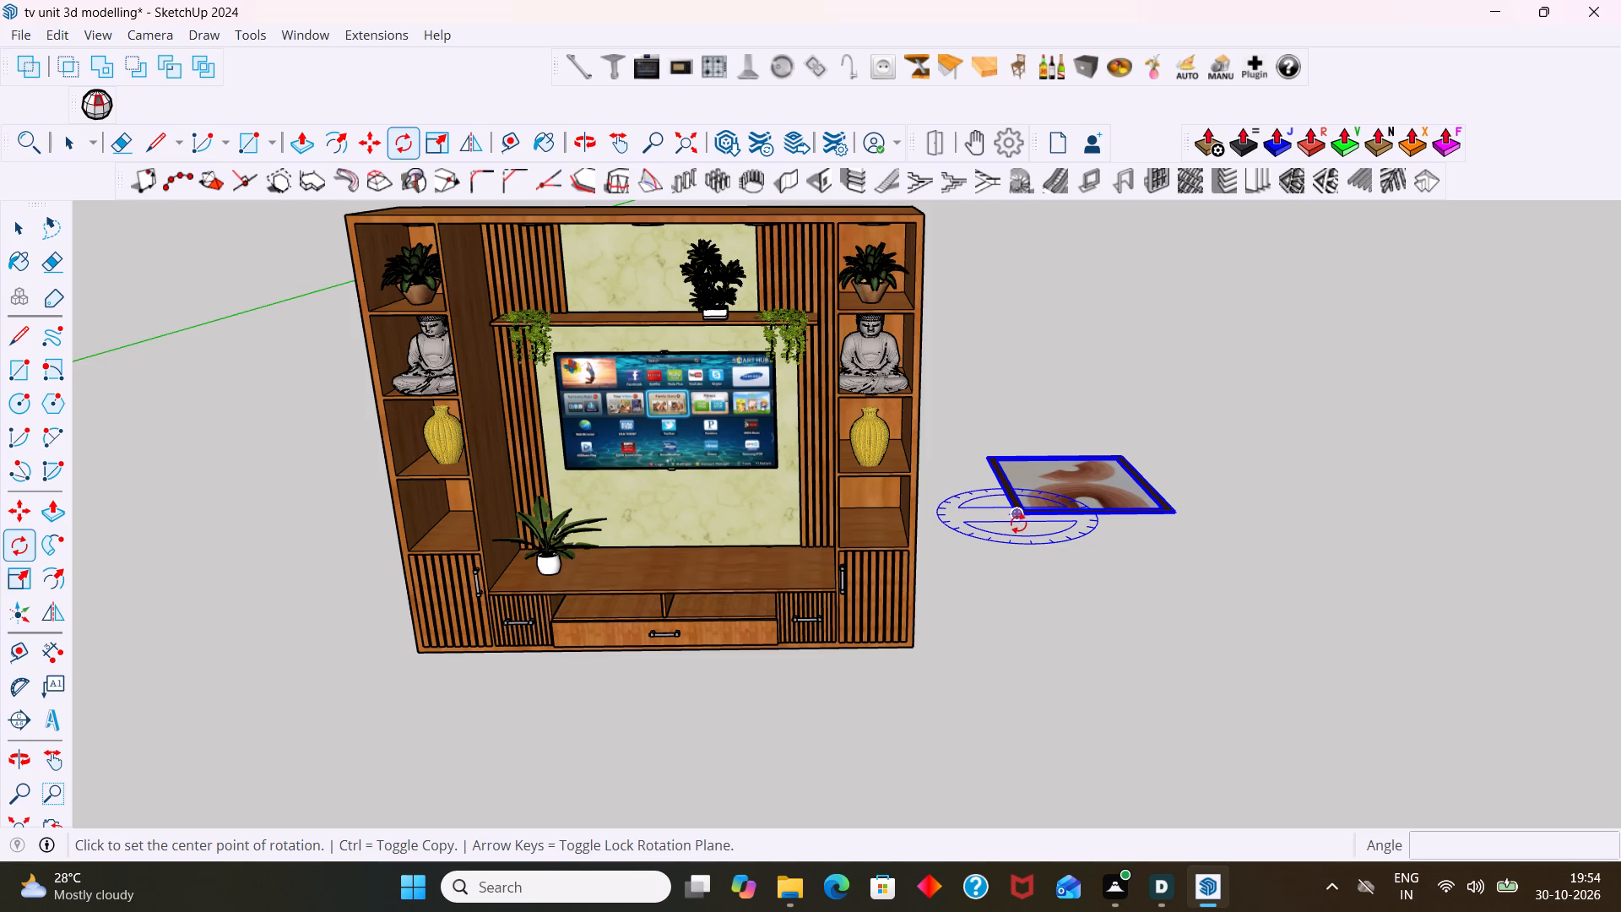
key(Right)
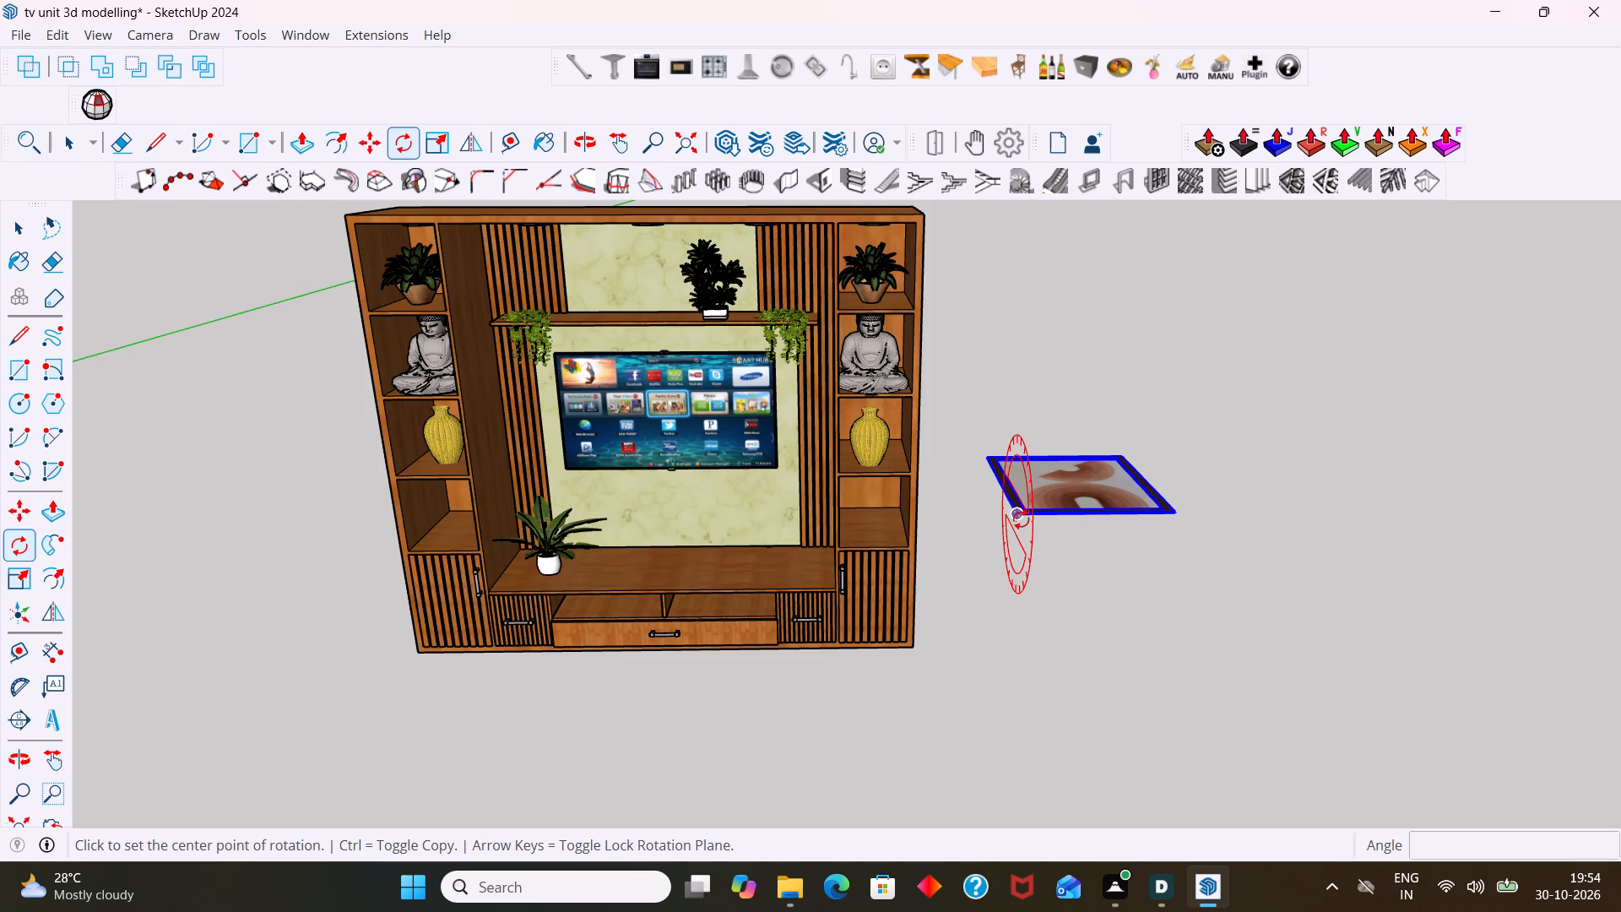
click(1021, 519)
click(1184, 513)
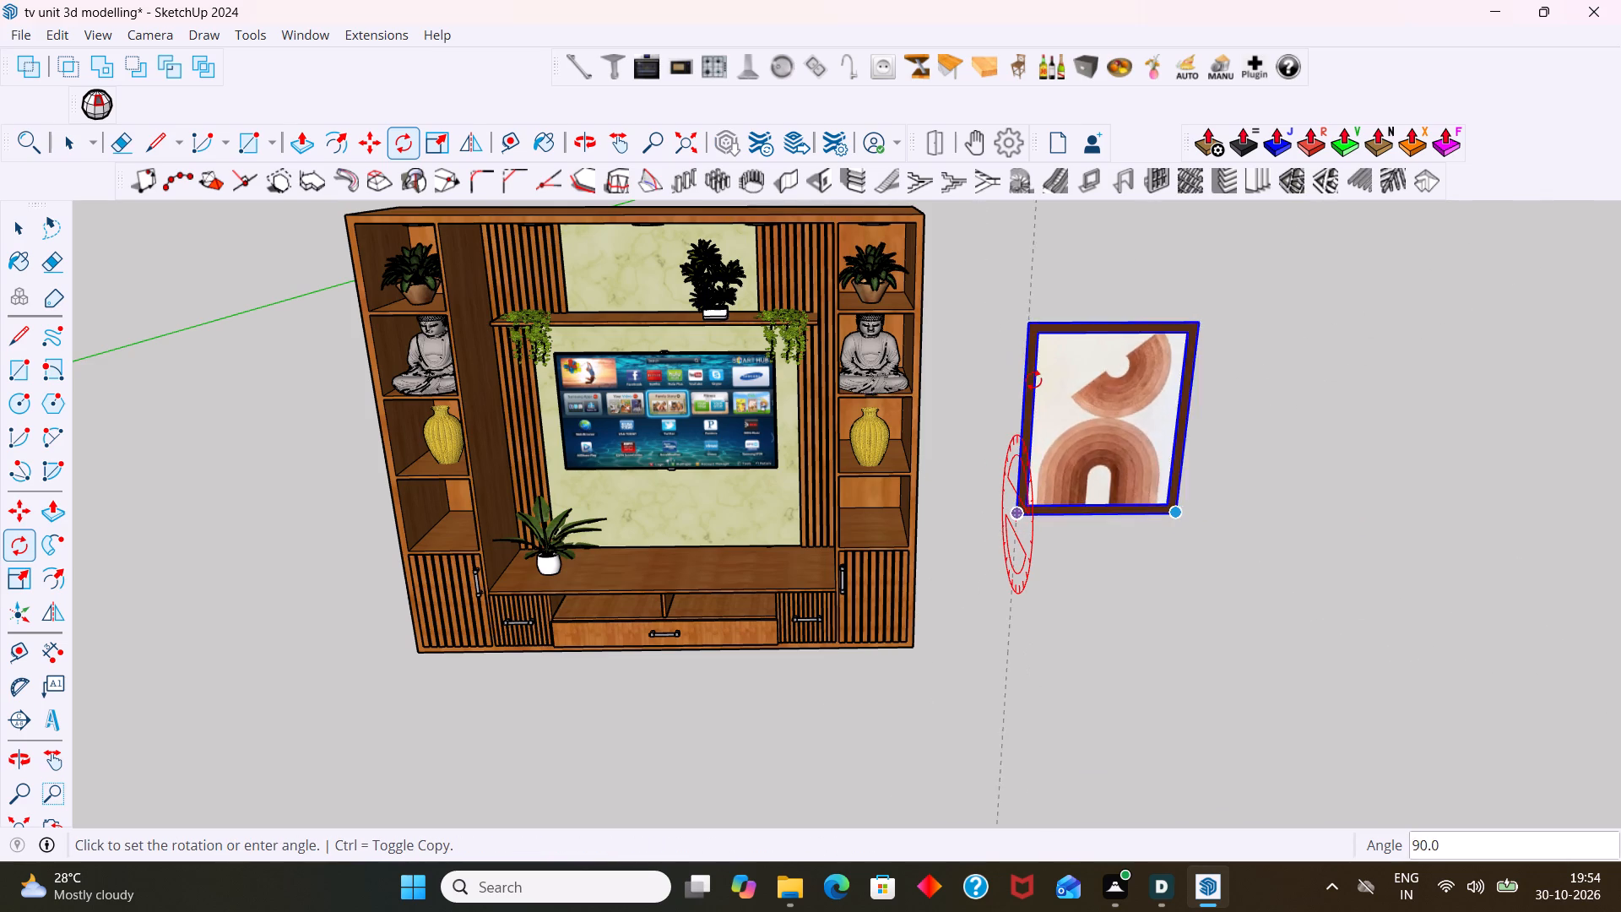
text(90)
key(Return)
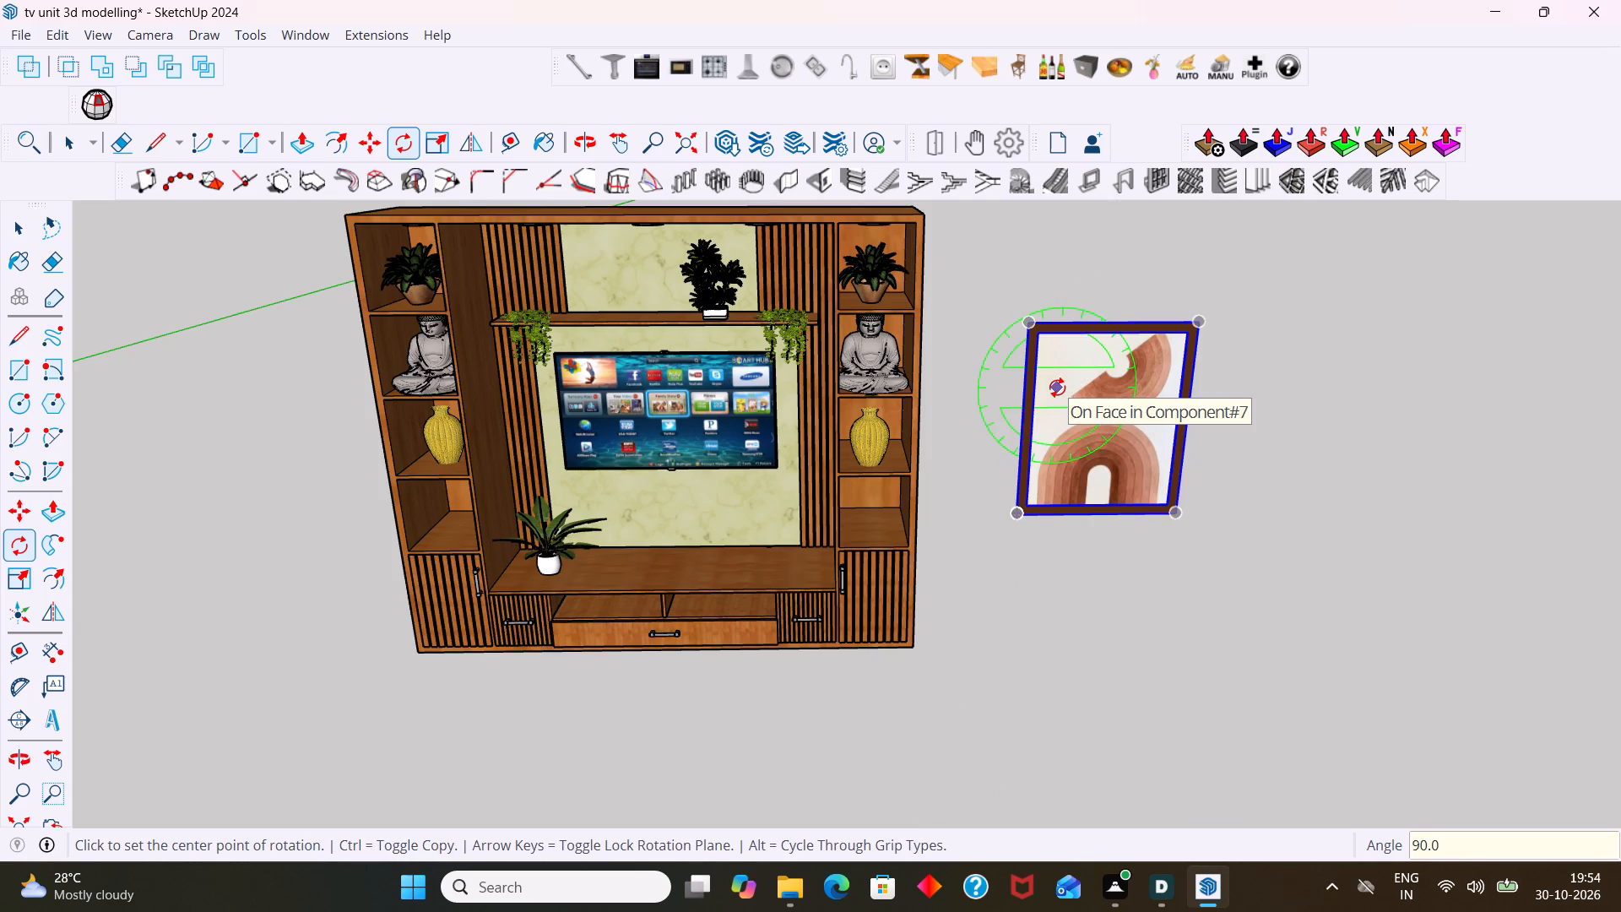
key(space)
Scale the picture frame's height down from its top edge to a factor of about 0.48.
scroll(1232, 494, down, 3)
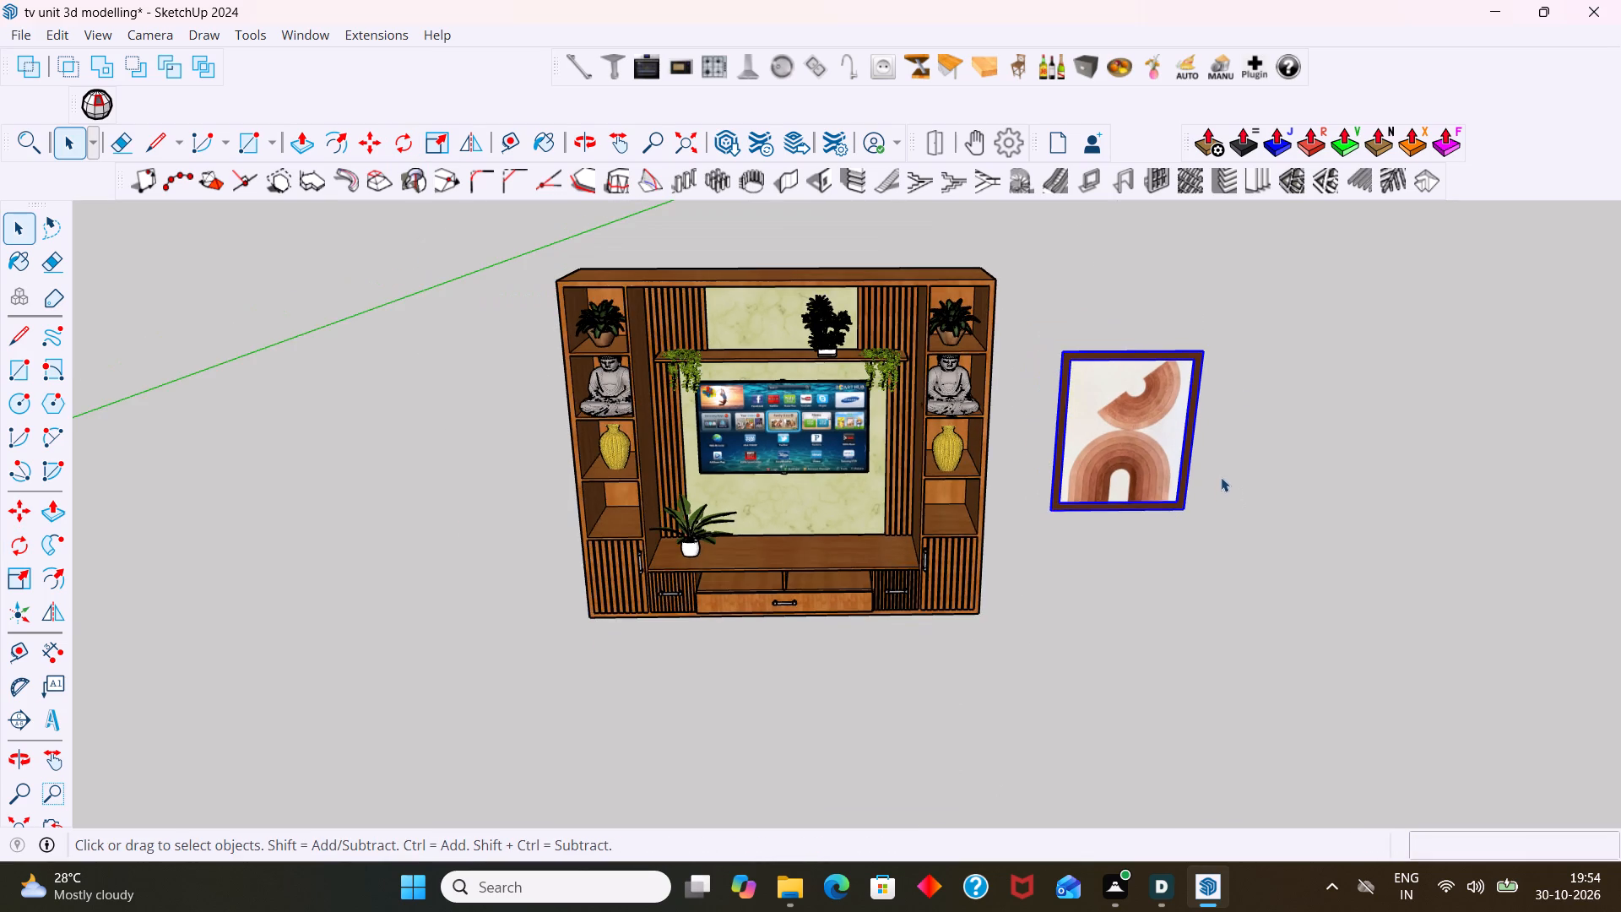
scroll(1200, 486, down, 1)
middle_drag(1191, 480, 1321, 373)
scroll(1321, 373, down, 1)
scroll(1038, 442, up, 2)
middle_drag(1034, 442, 1011, 442)
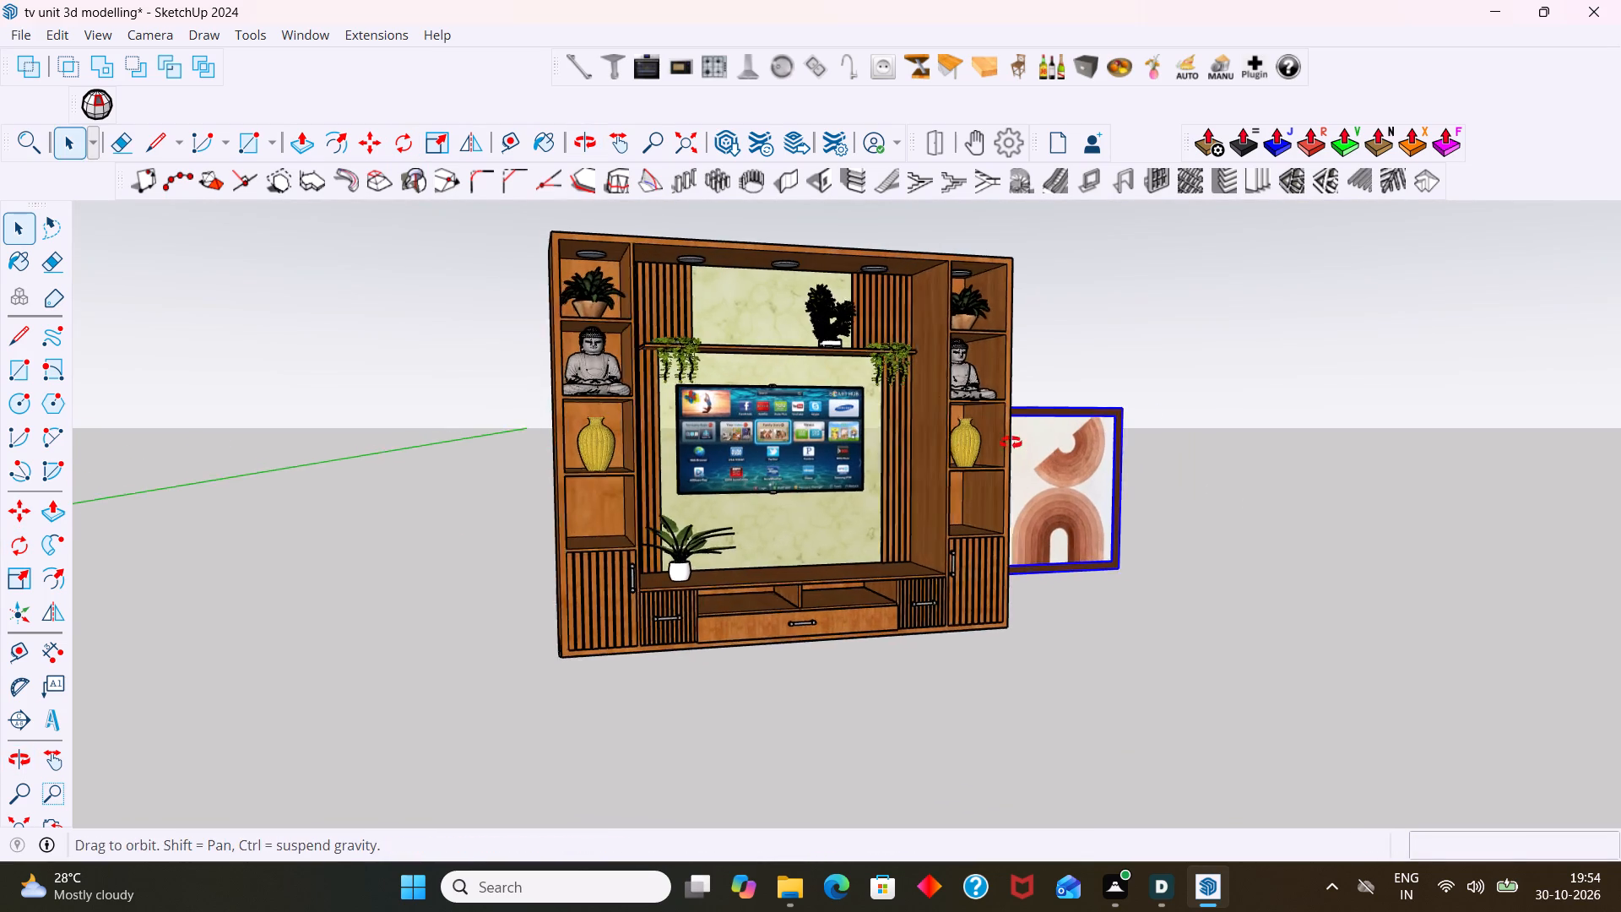
middle_drag(1011, 442, 957, 449)
click(1068, 465)
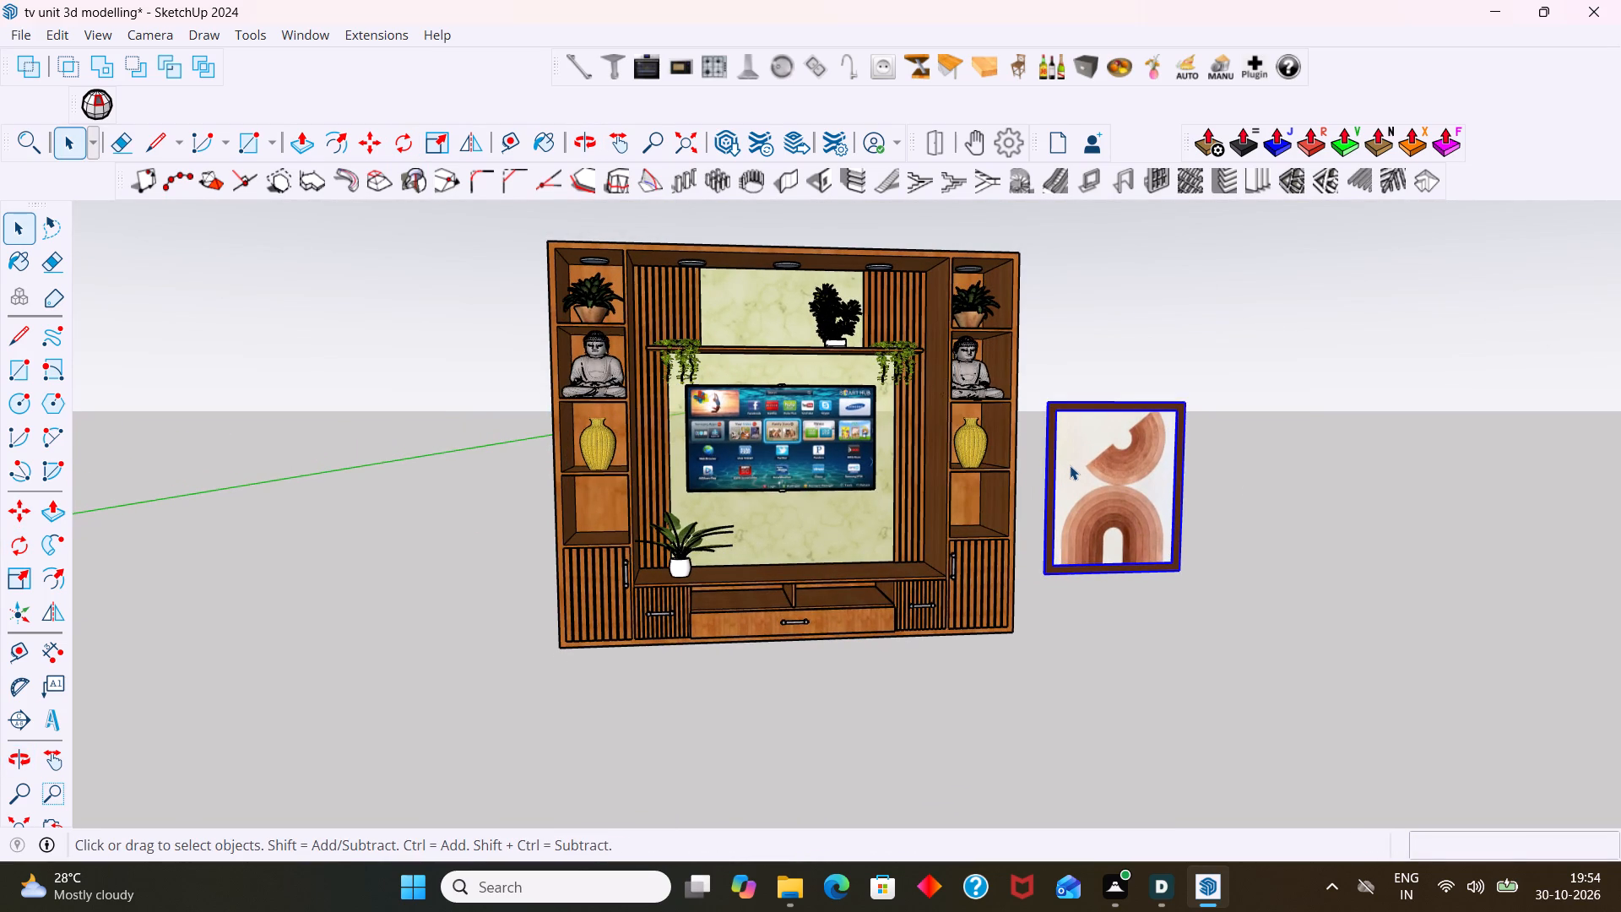
key(s)
middle_drag(1113, 421, 1084, 541)
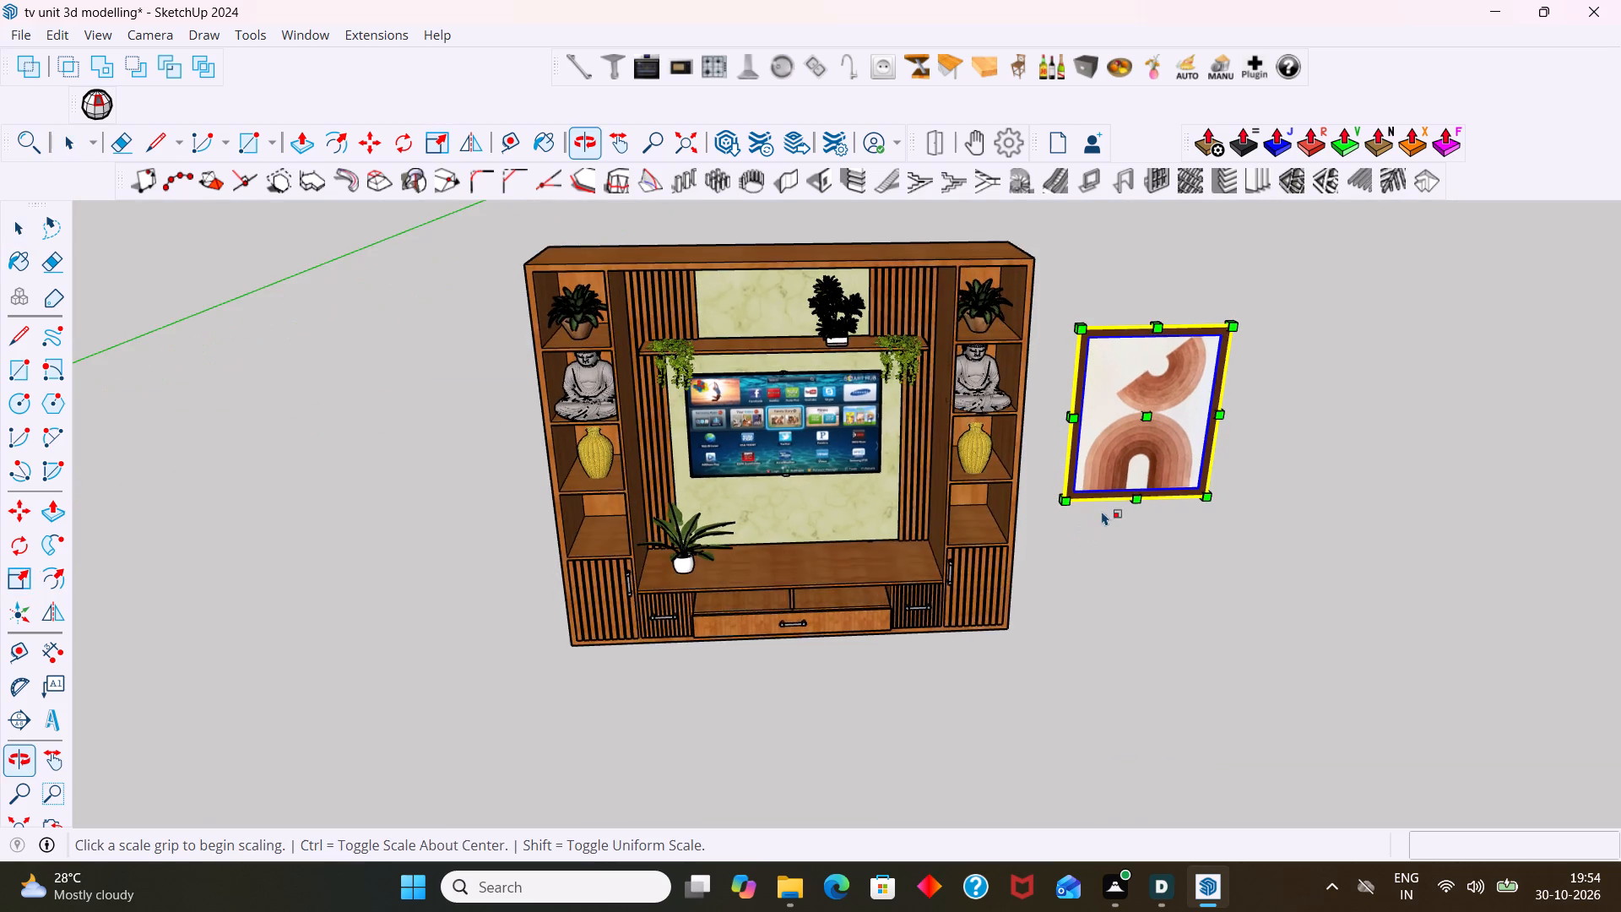
scroll(1140, 464, up, 3)
middle_drag(1147, 449, 973, 607)
scroll(1005, 525, up, 3)
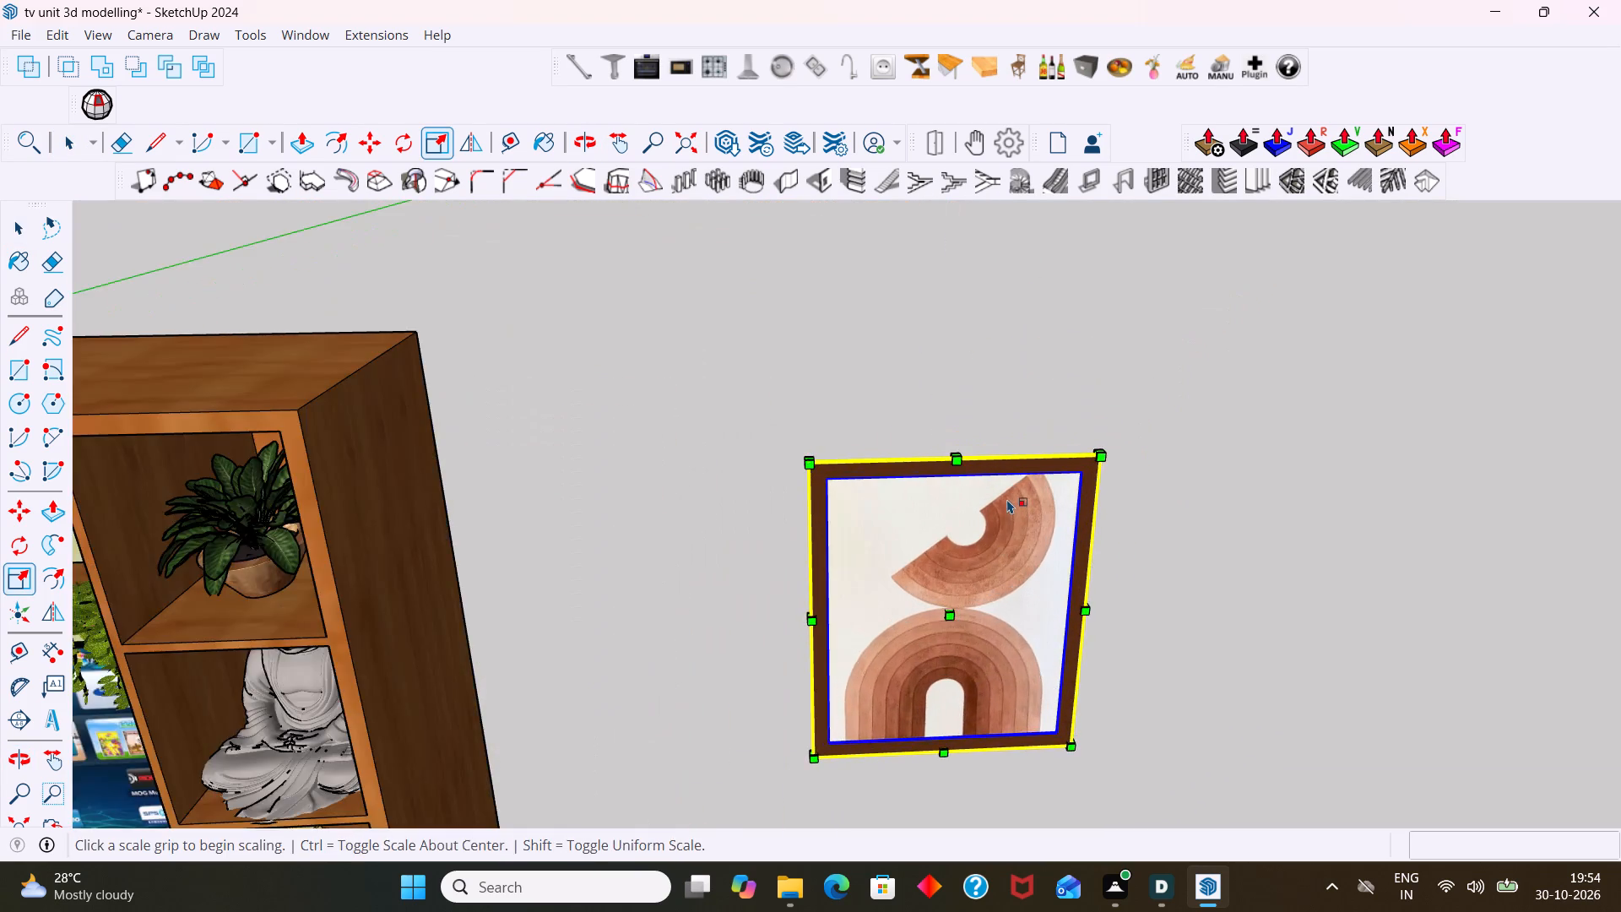
scroll(1007, 499, up, 1)
middle_drag(1006, 498, 949, 551)
scroll(978, 421, up, 7)
middle_drag(999, 398, 1062, 552)
scroll(1116, 433, up, 1)
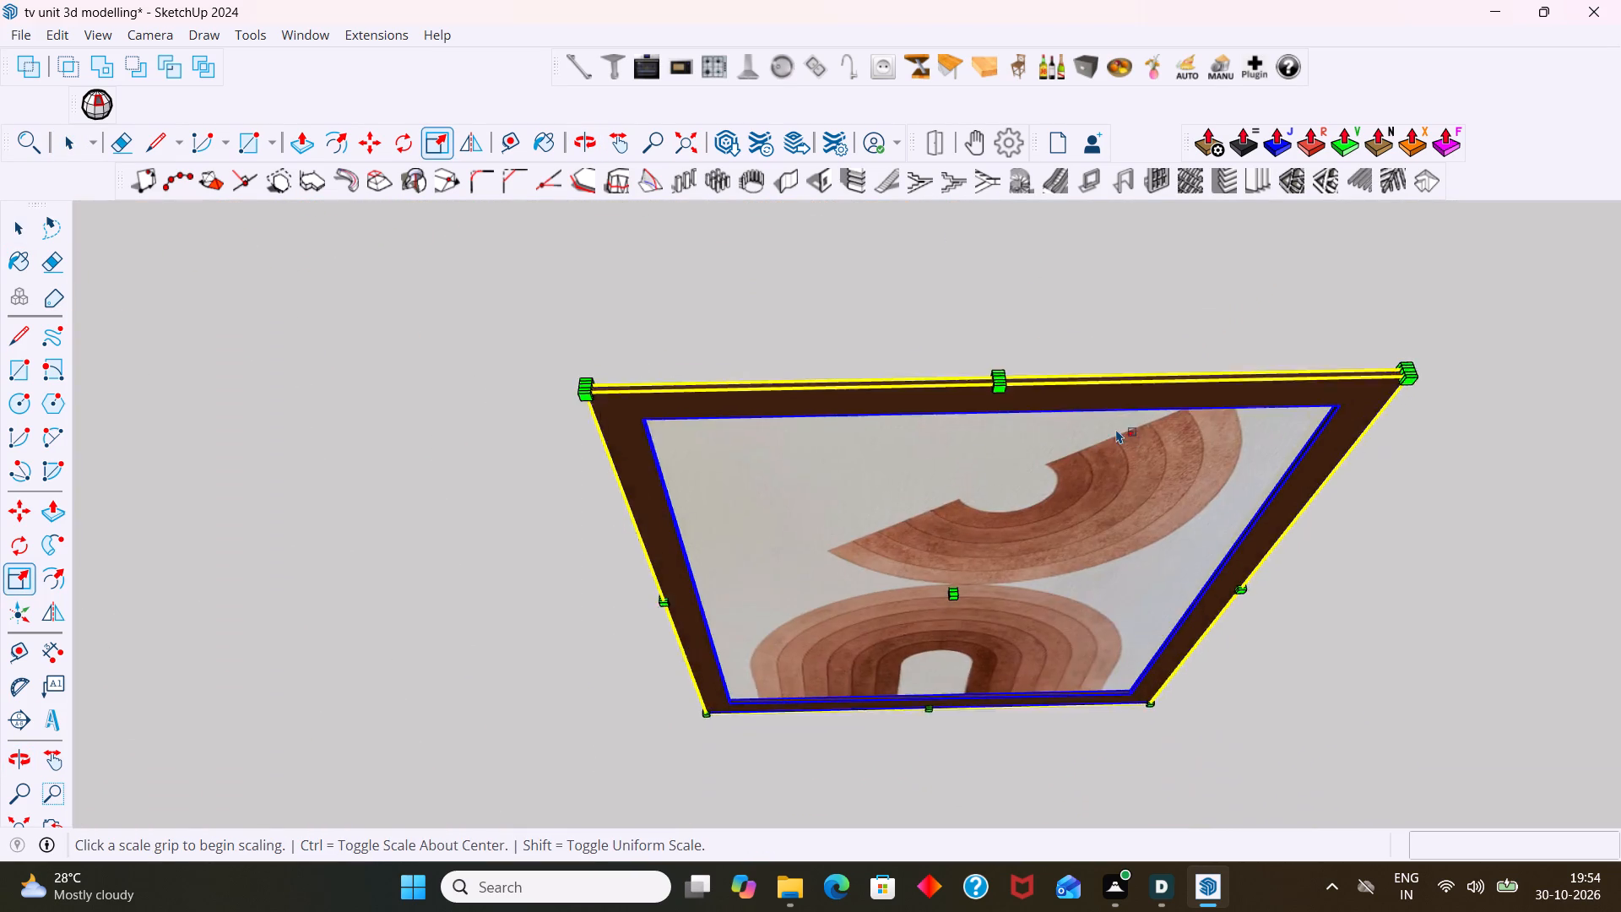
scroll(1116, 429, up, 5)
scroll(887, 356, up, 8)
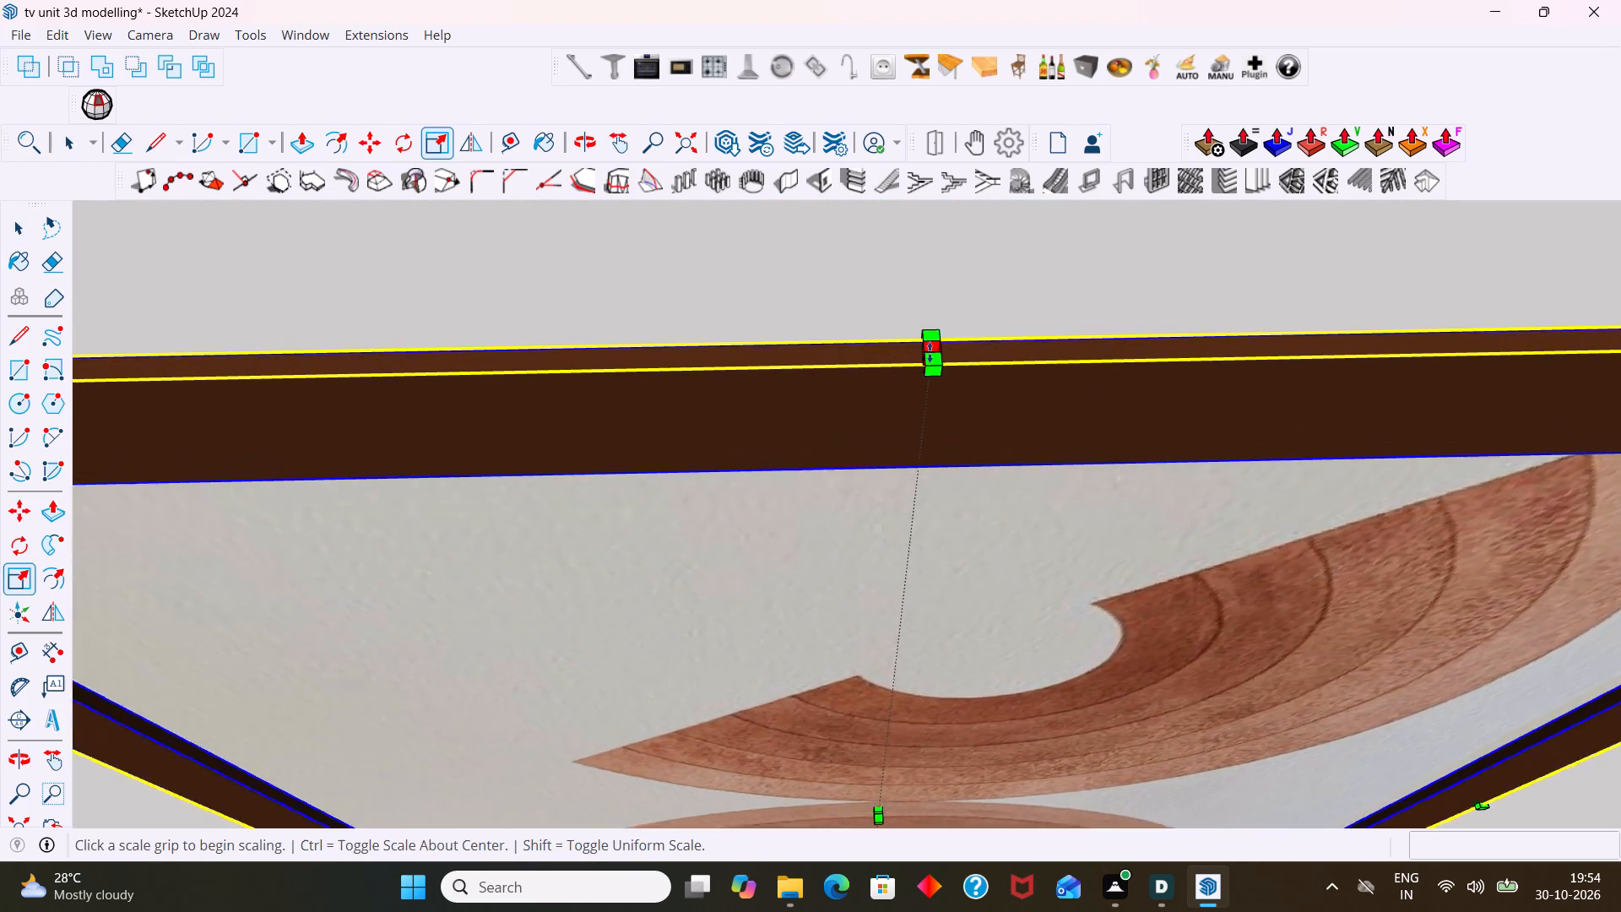
scroll(930, 352, up, 5)
click(935, 350)
scroll(933, 442, down, 4)
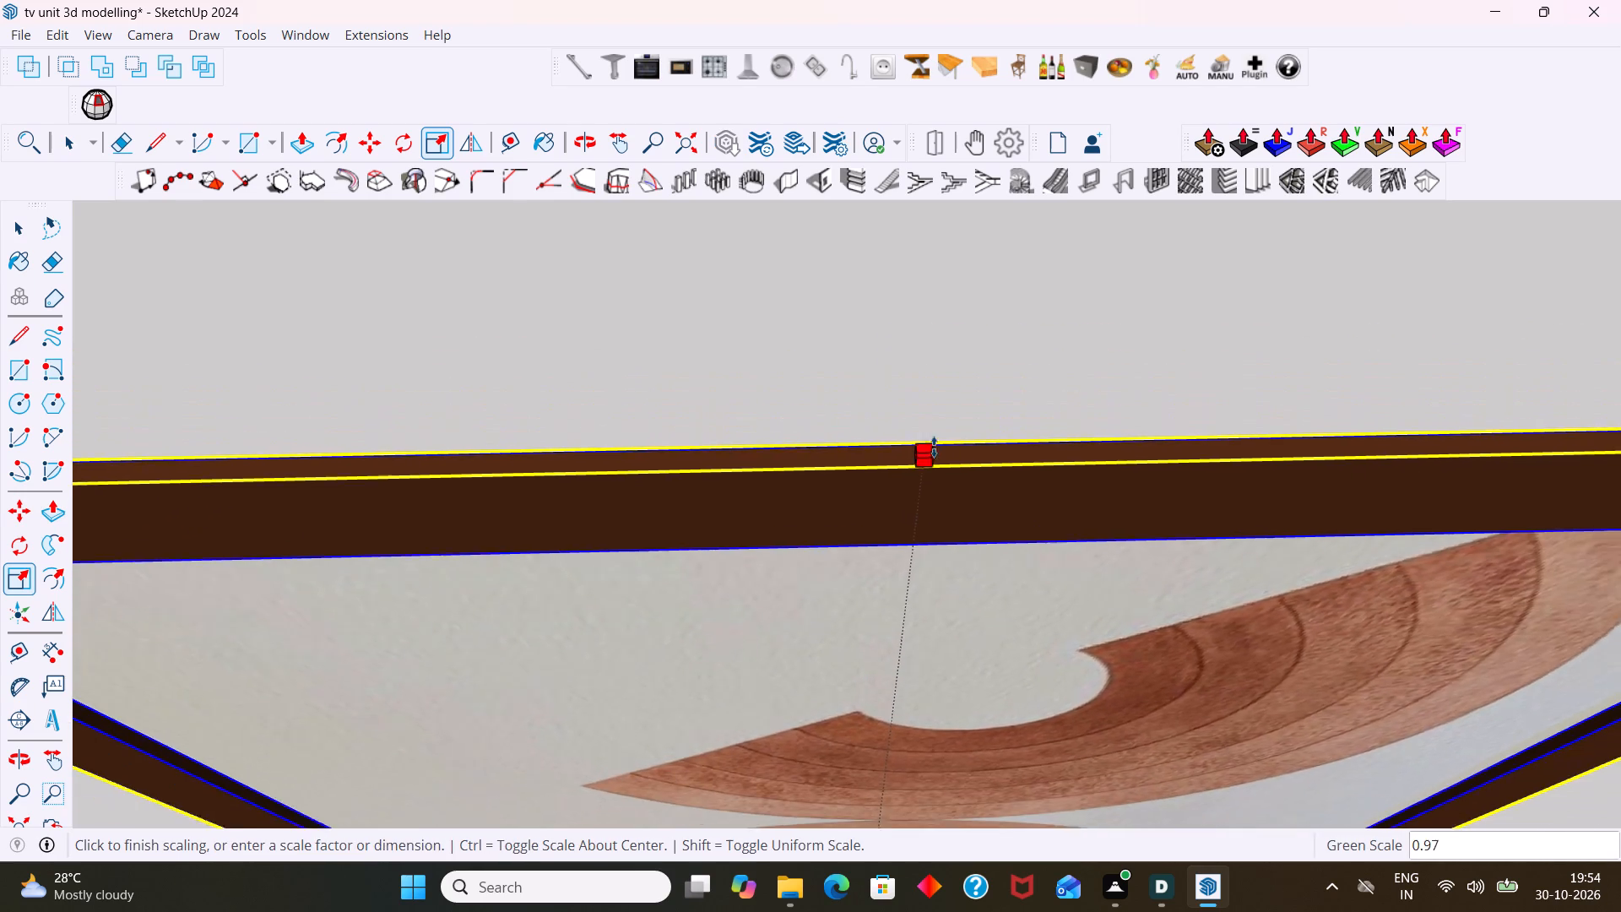
scroll(934, 447, down, 4)
shift+middle_drag(941, 431, 1033, 242)
scroll(1036, 242, down, 7)
middle_drag(1022, 492, 1115, 305)
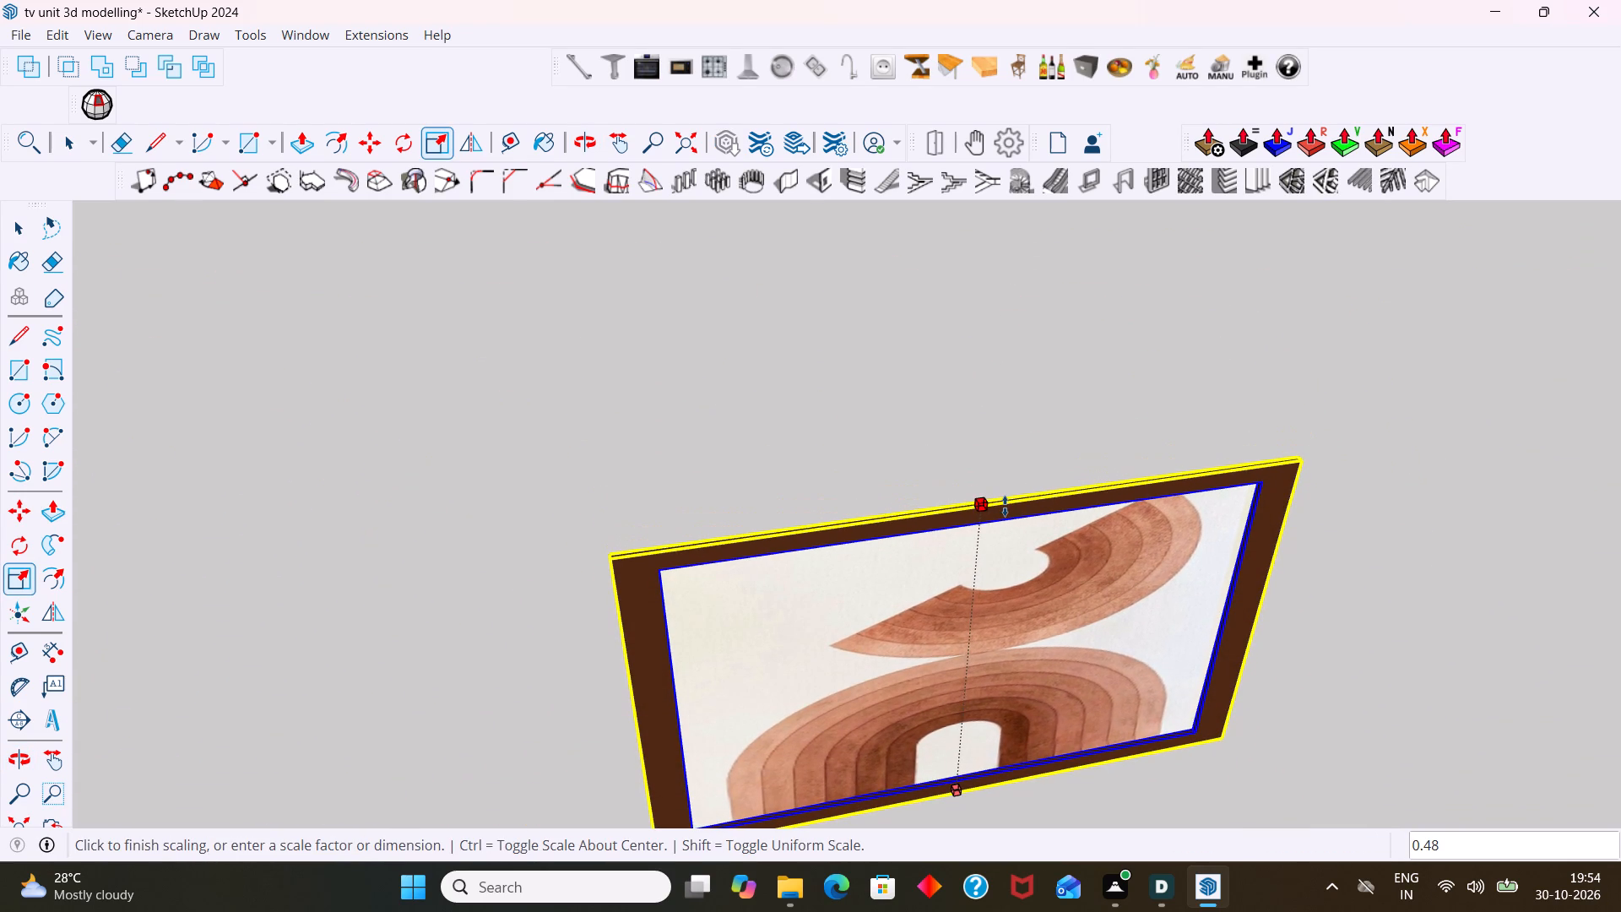
click(1005, 504)
Scale the picture frame's width down from its left edge to a factor of about 0.33.
scroll(973, 551, down, 5)
middle_drag(860, 713, 904, 673)
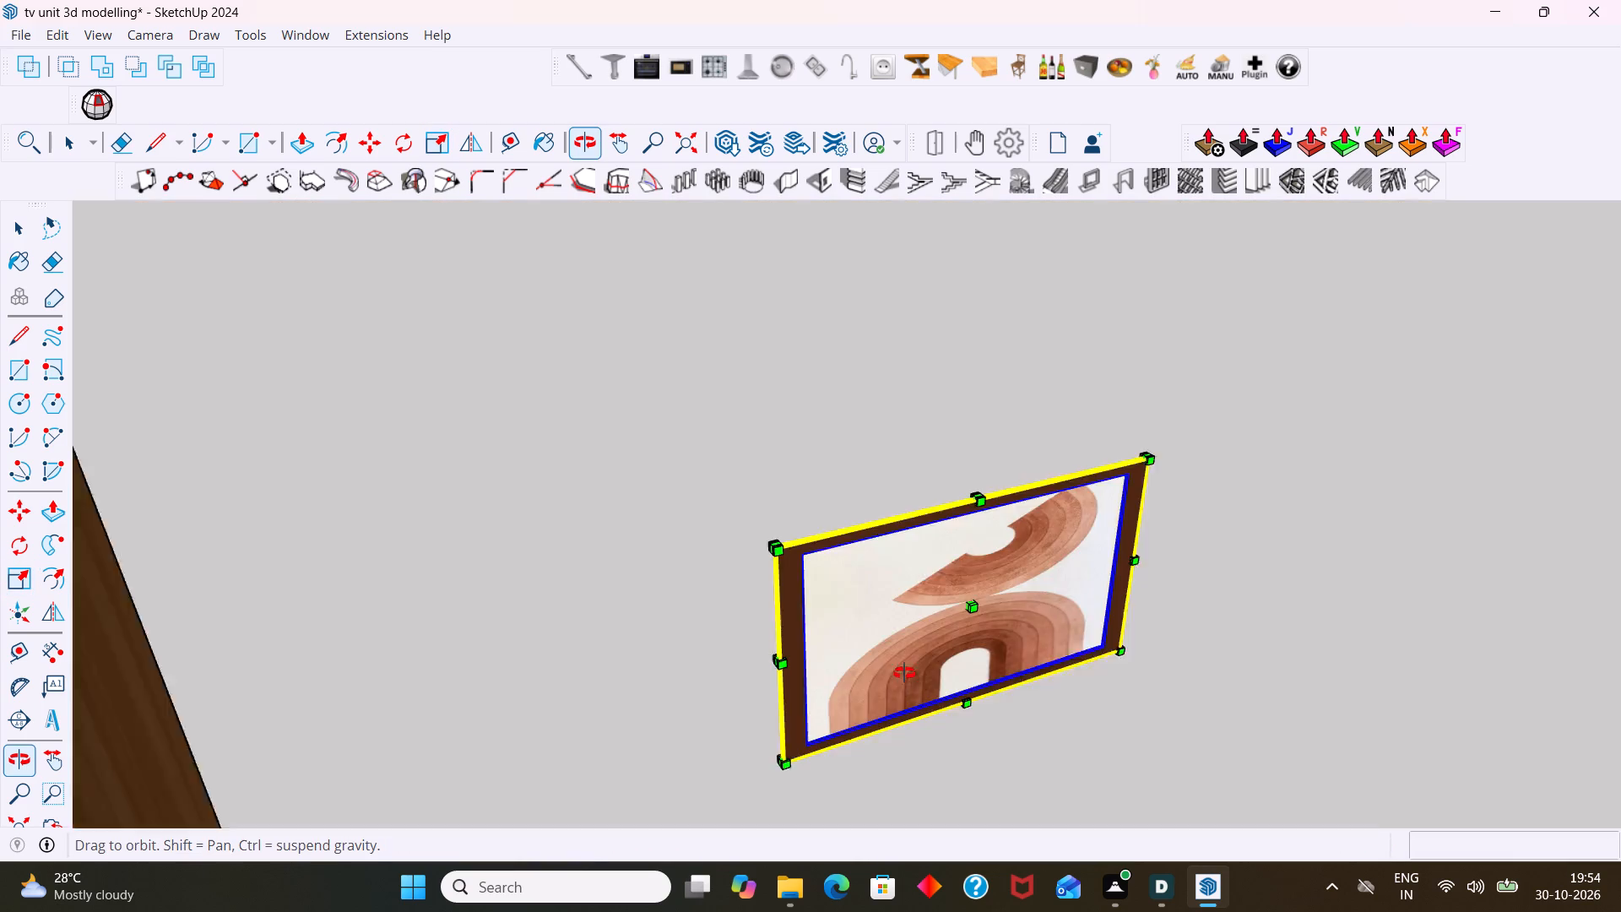
middle_drag(904, 673, 865, 668)
scroll(870, 649, down, 4)
middle_drag(807, 660, 753, 536)
scroll(753, 536, up, 3)
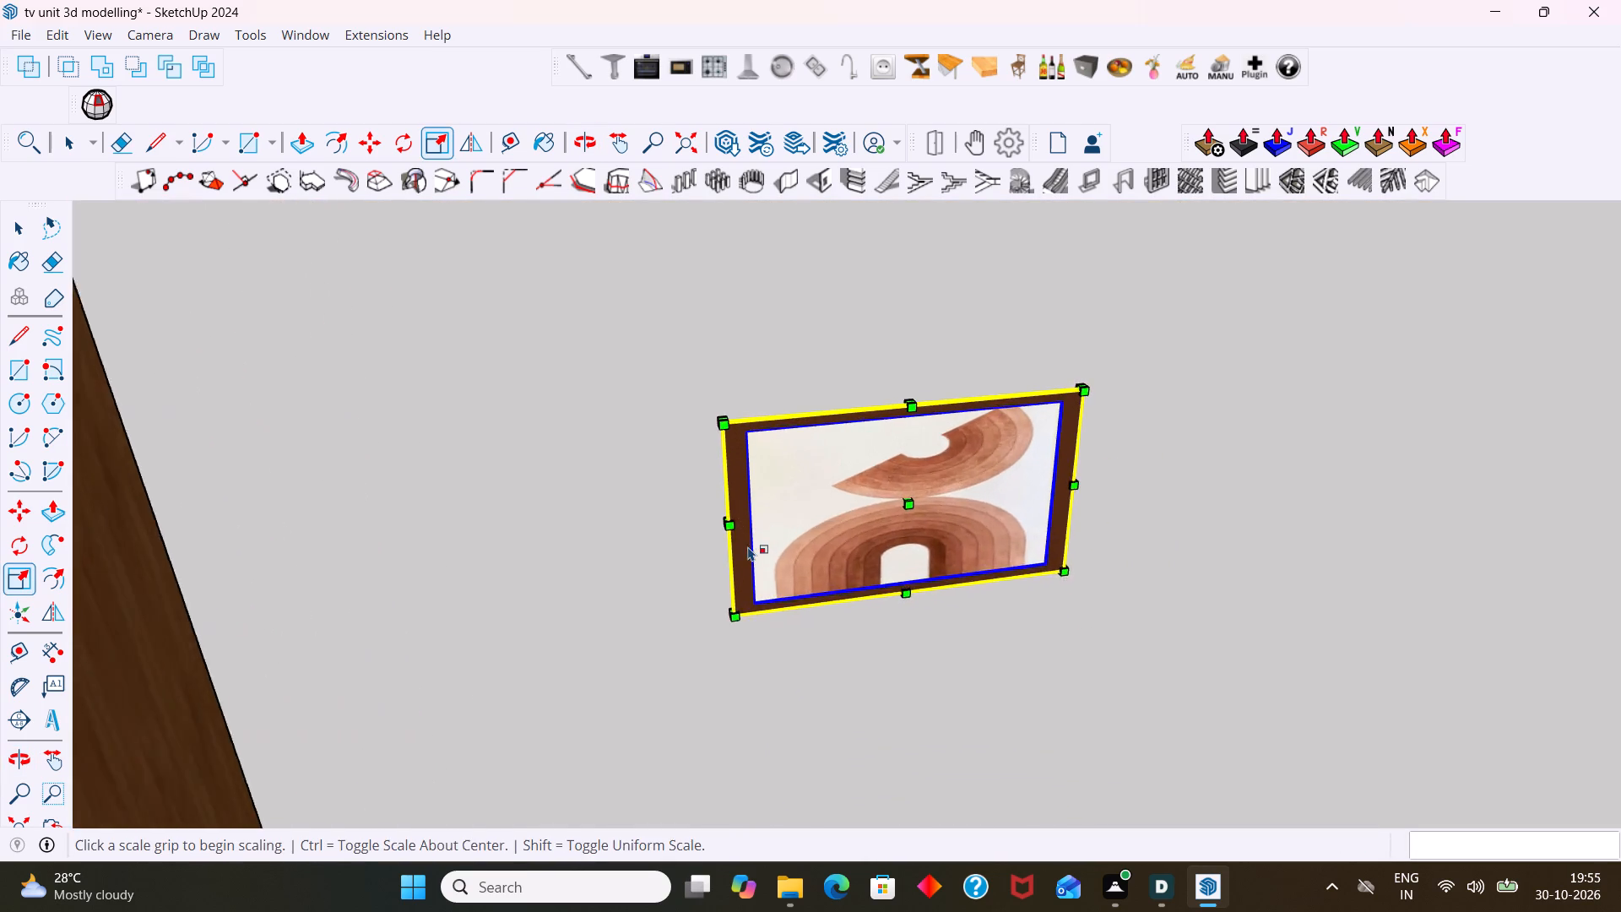
scroll(748, 546, up, 7)
middle_drag(736, 528, 711, 606)
scroll(702, 528, up, 12)
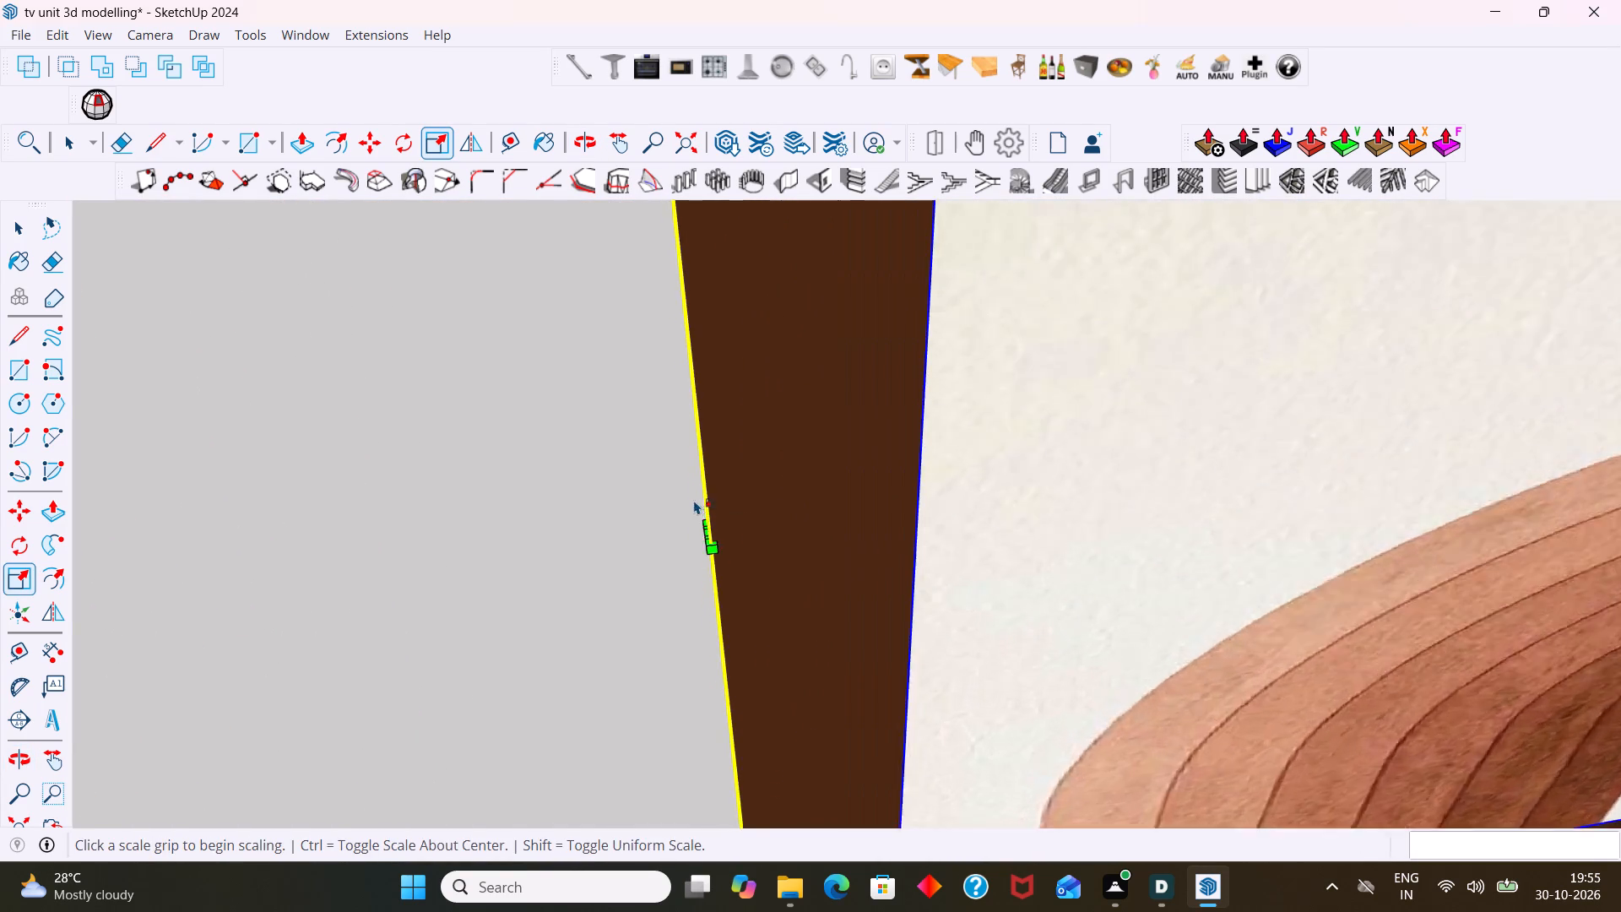
scroll(694, 500, up, 2)
click(728, 563)
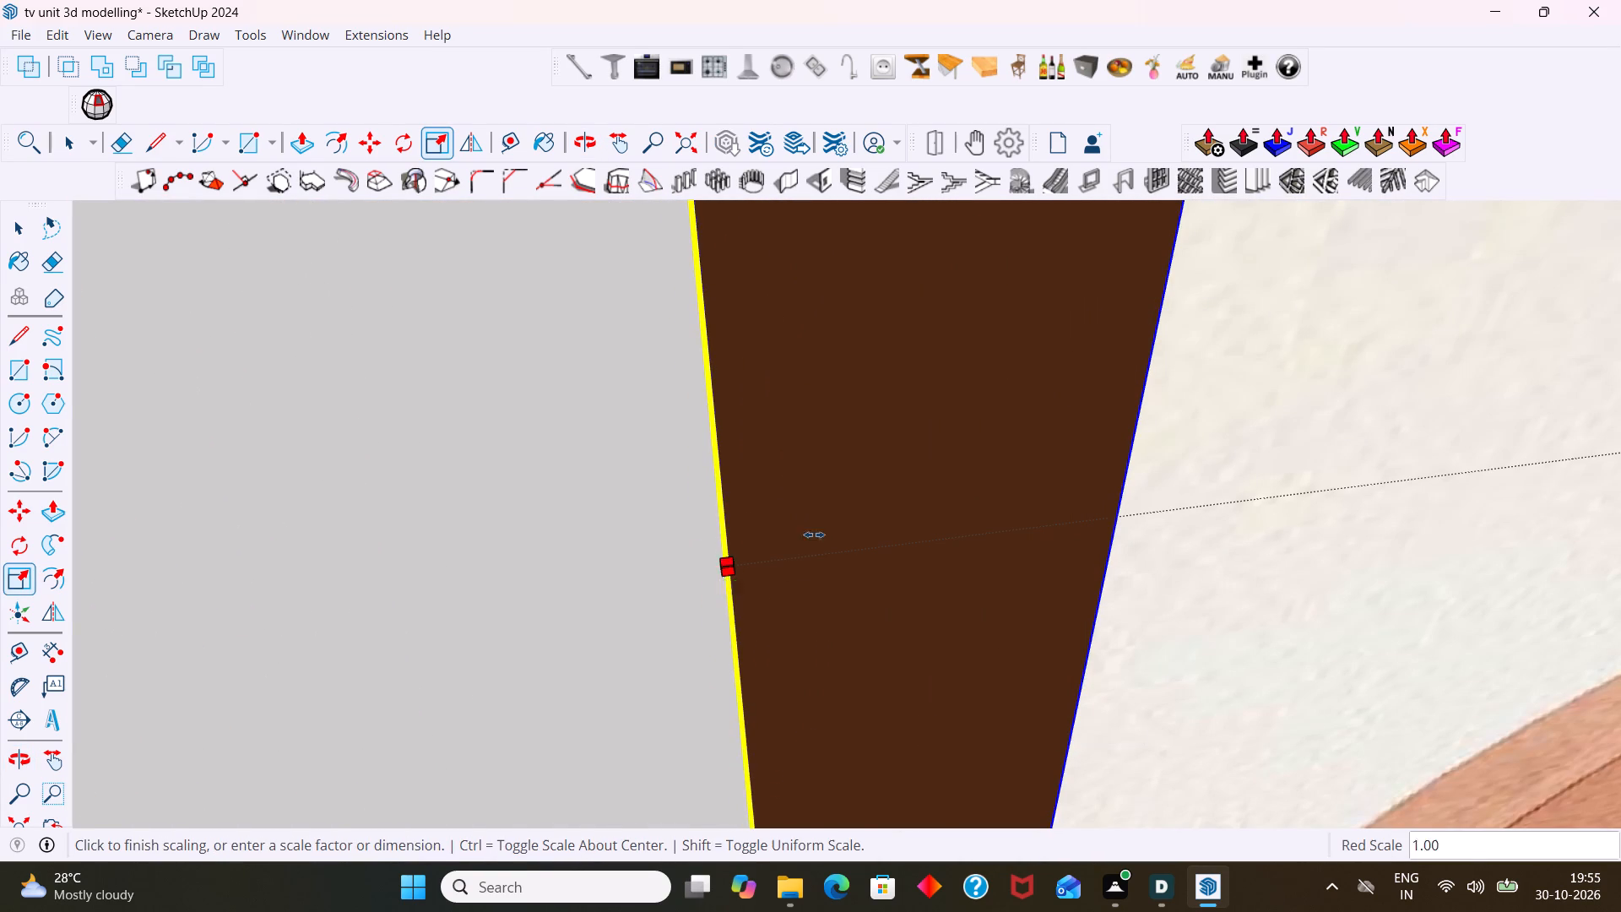
scroll(896, 515, down, 16)
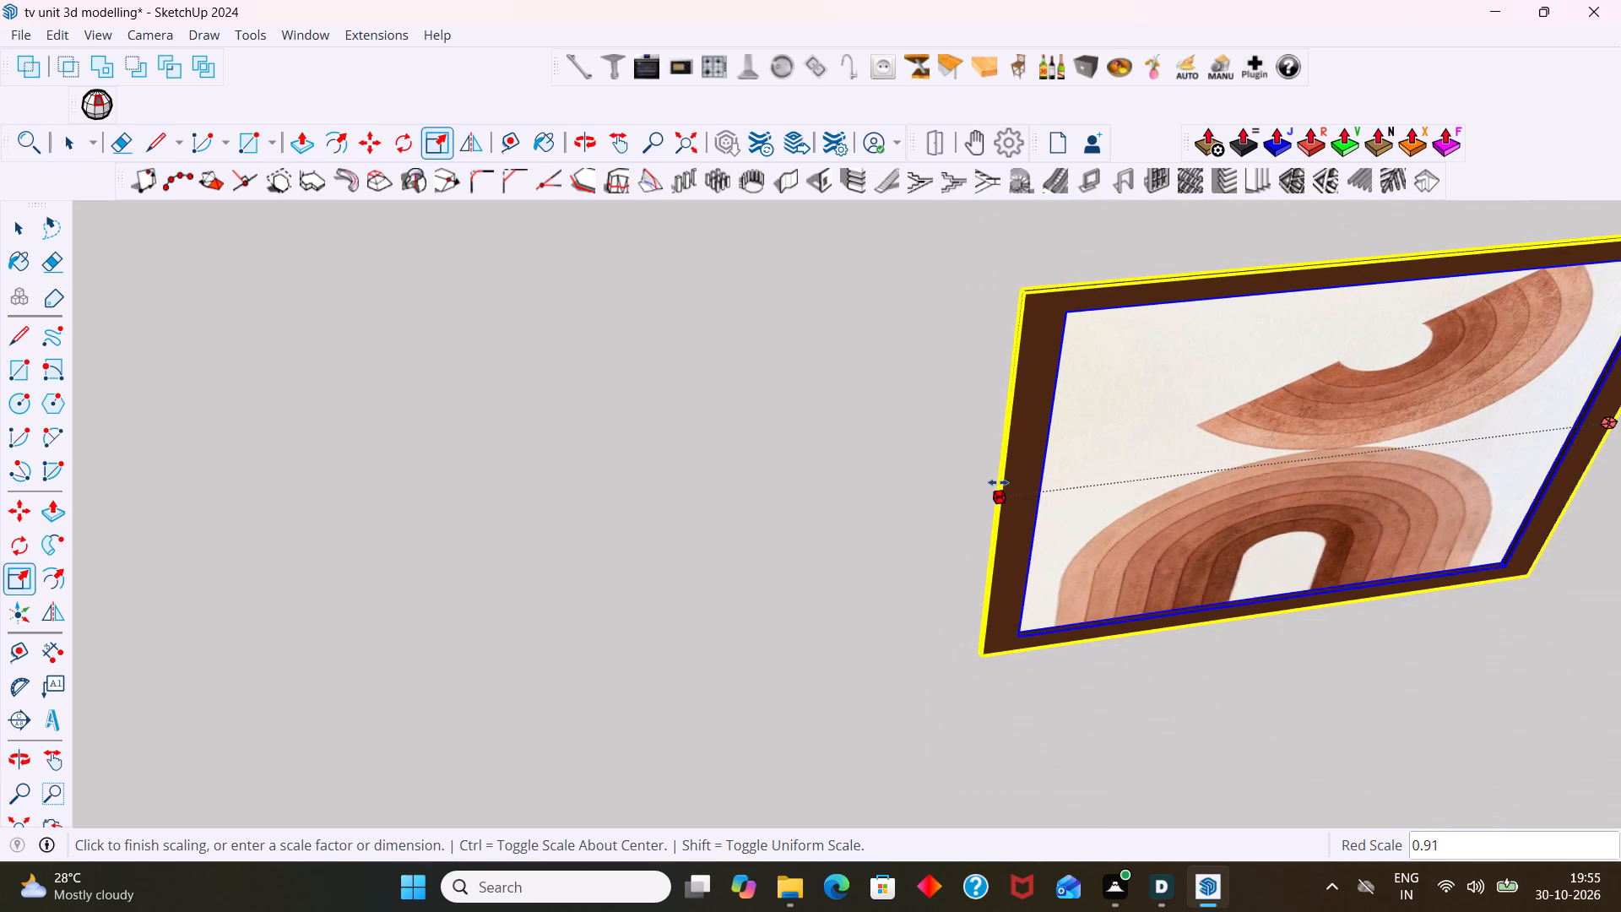
shift+middle_drag(998, 482, 762, 482)
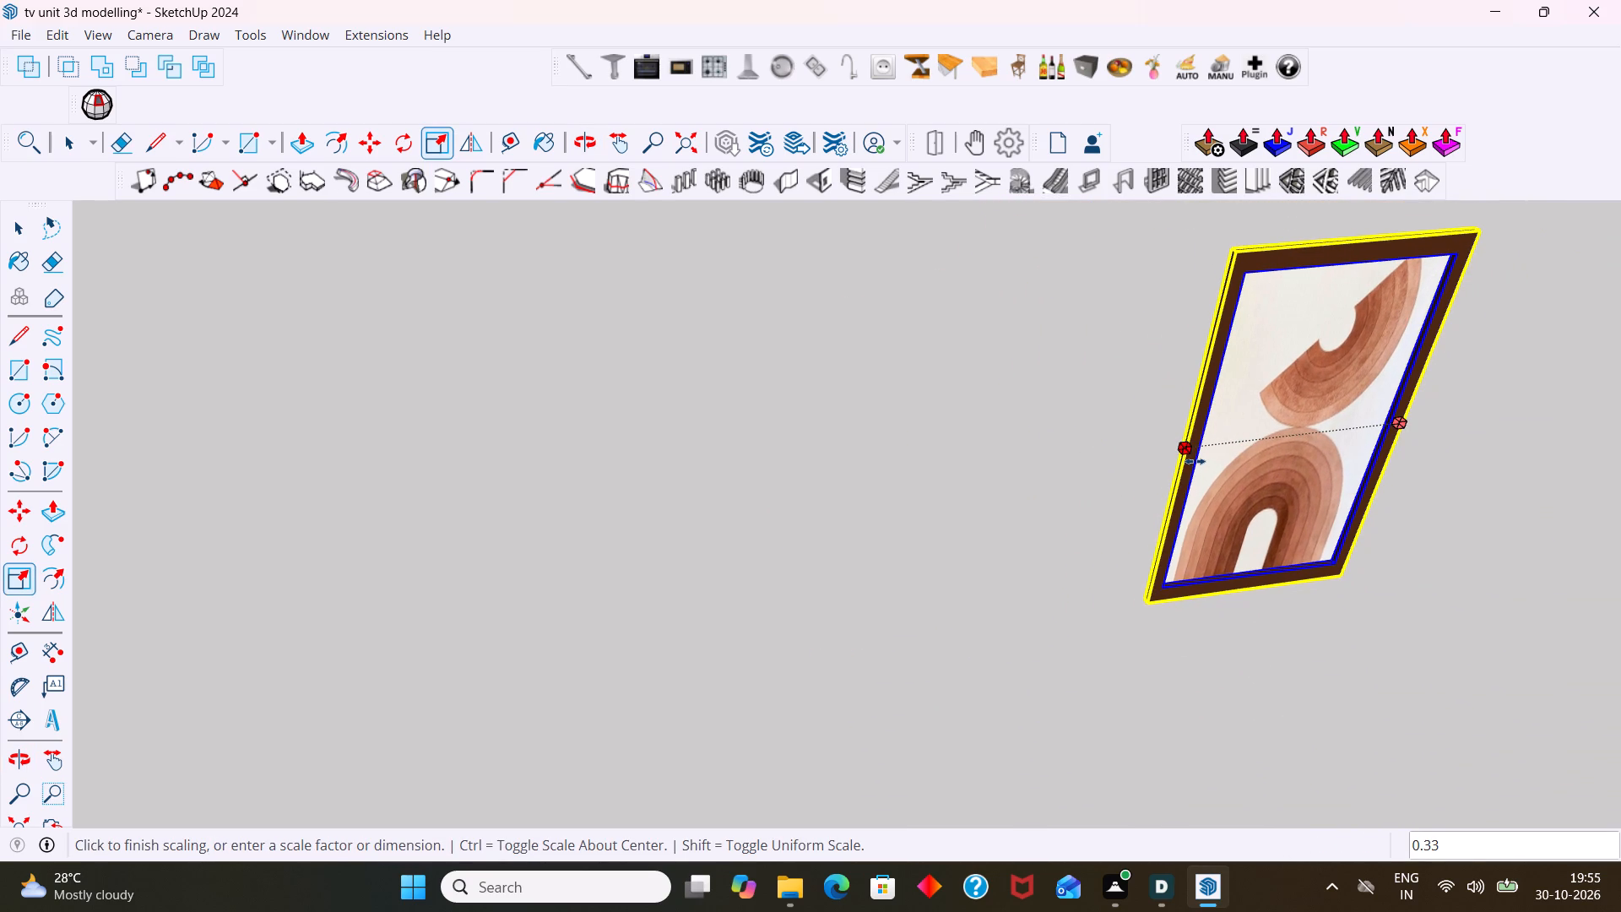
click(1195, 461)
key(space)
click(1407, 640)
Move the picture frame by its lower-left corner to the lower-left front corner of the left column's bottom open niche.
scroll(1410, 602, down, 2)
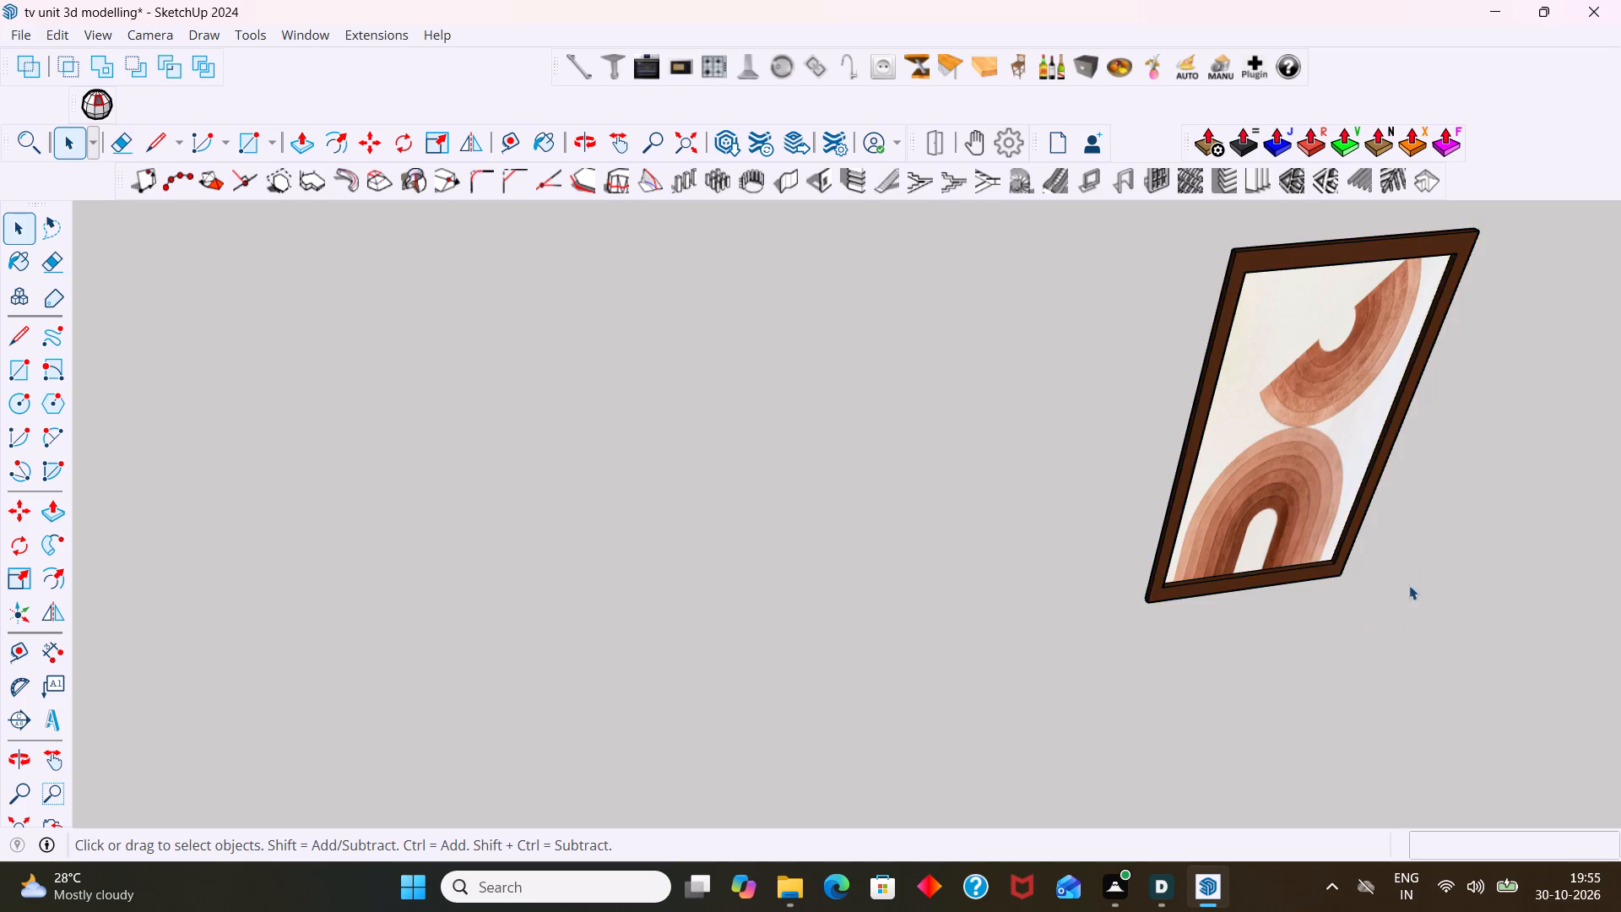
scroll(1409, 585, down, 20)
scroll(1409, 585, down, 9)
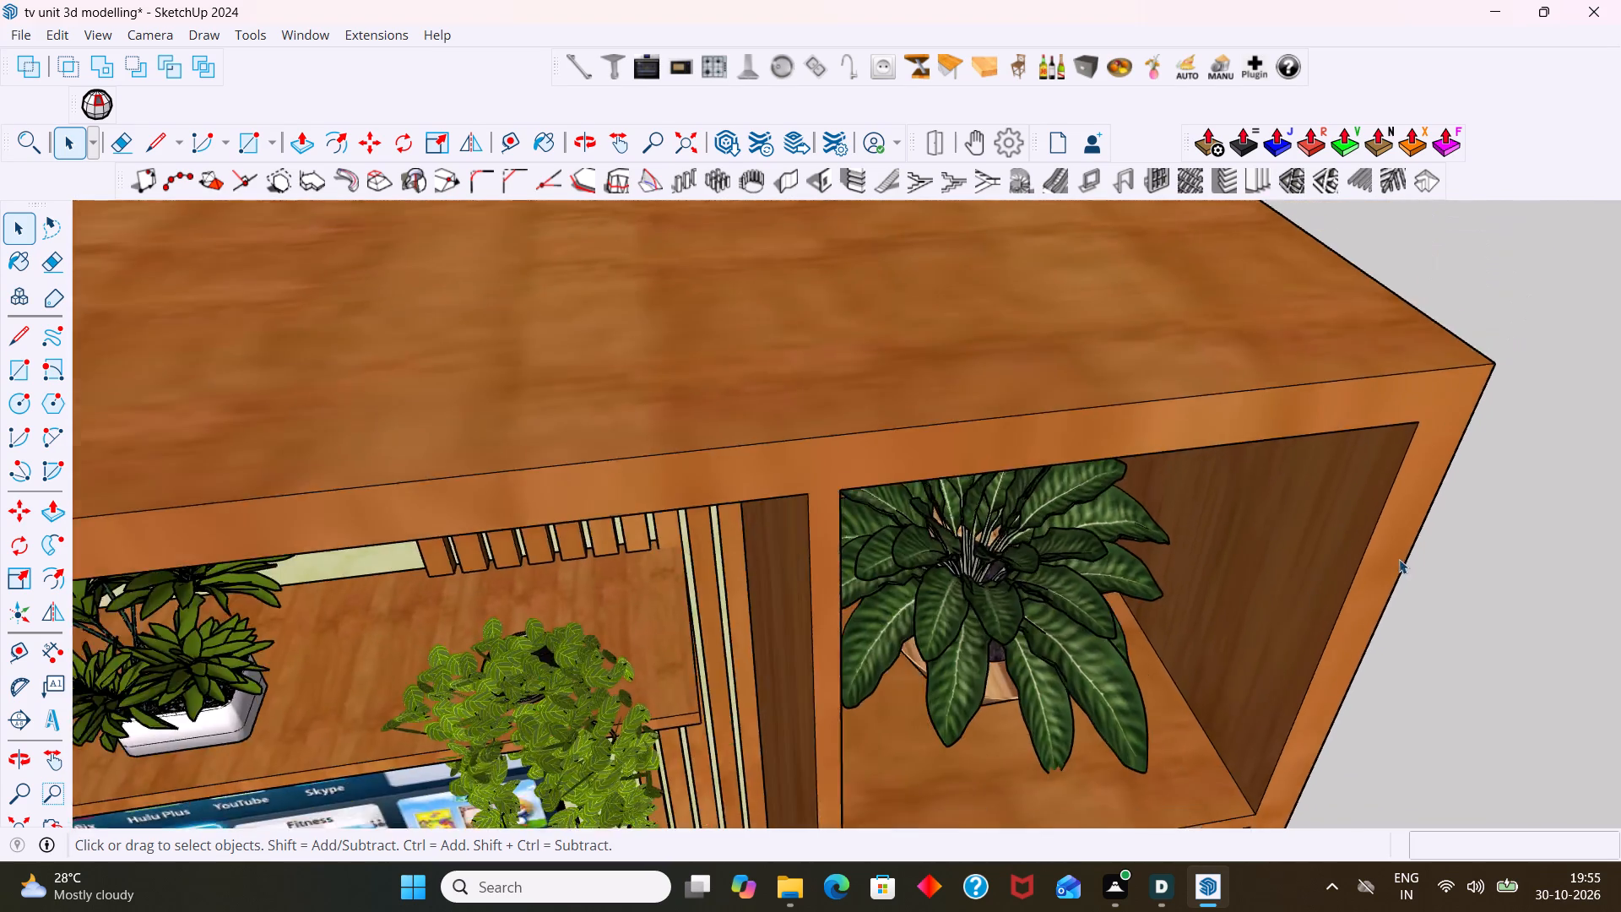
scroll(1399, 559, down, 11)
middle_drag(1404, 557, 1369, 495)
shift+middle_drag(1425, 481, 1106, 311)
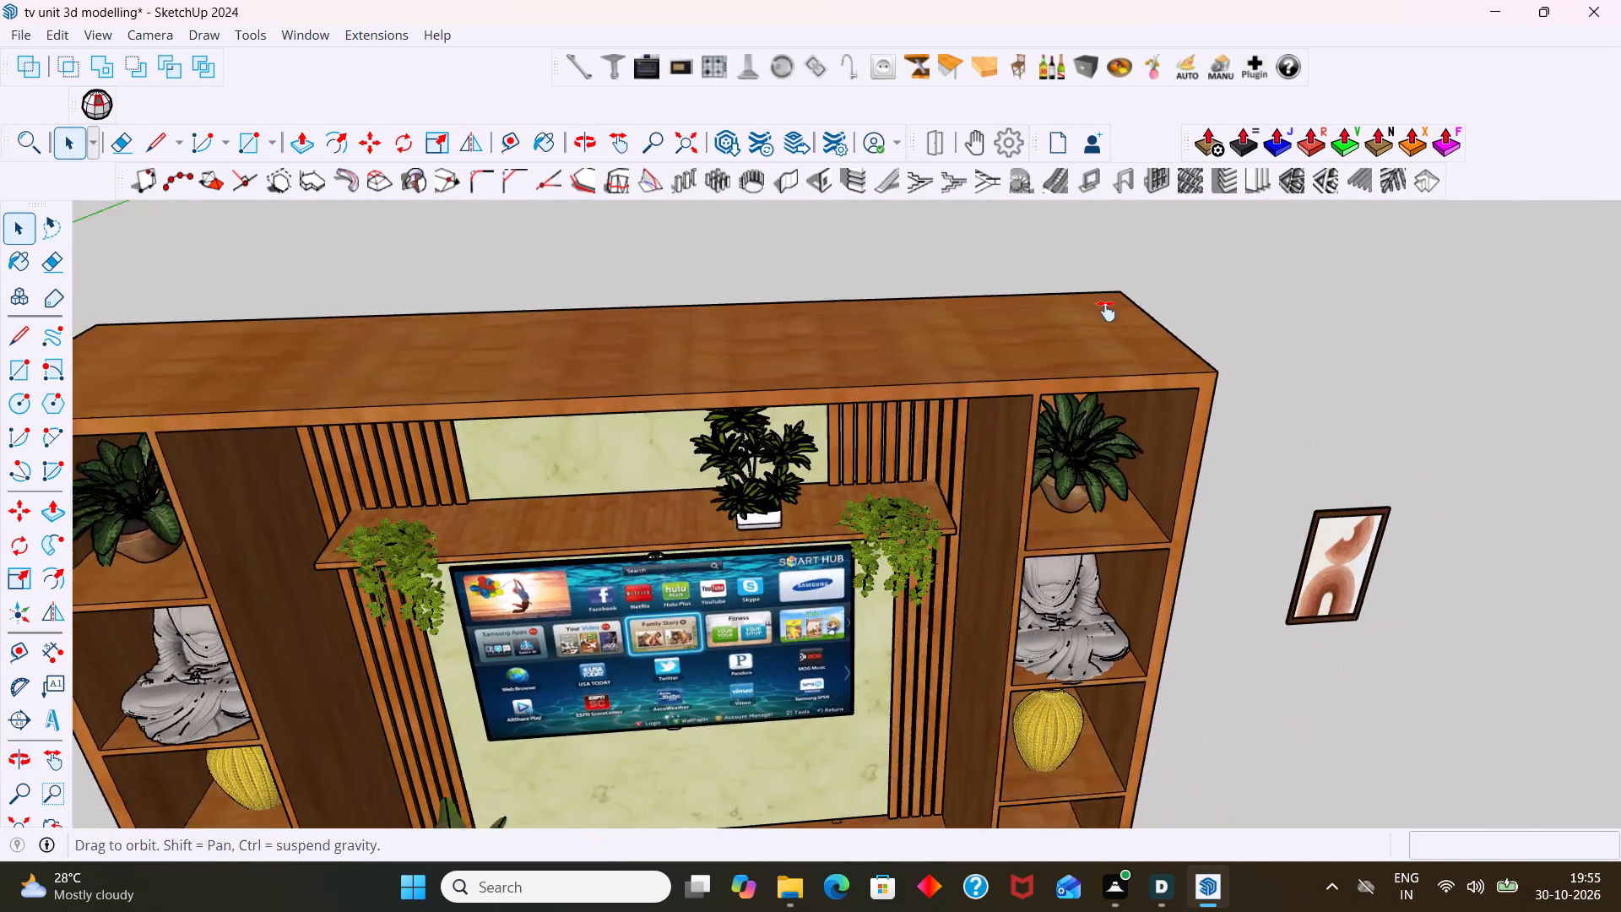
shift+middle_drag(1106, 311, 1084, 296)
scroll(1102, 291, down, 8)
scroll(1260, 469, up, 2)
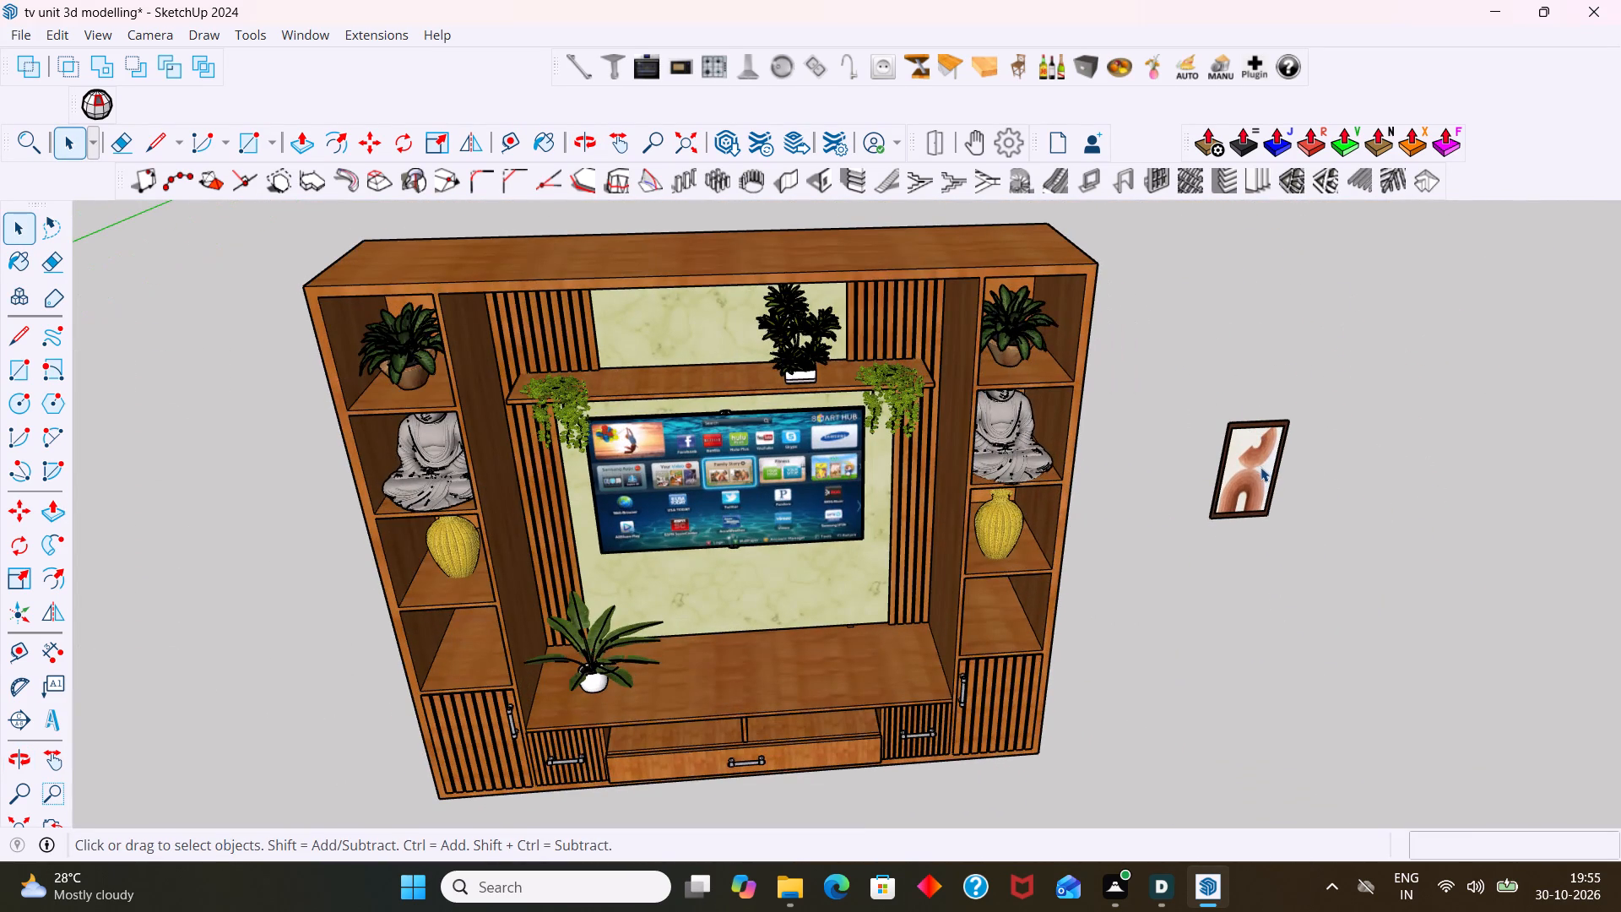
click(1259, 467)
key(m)
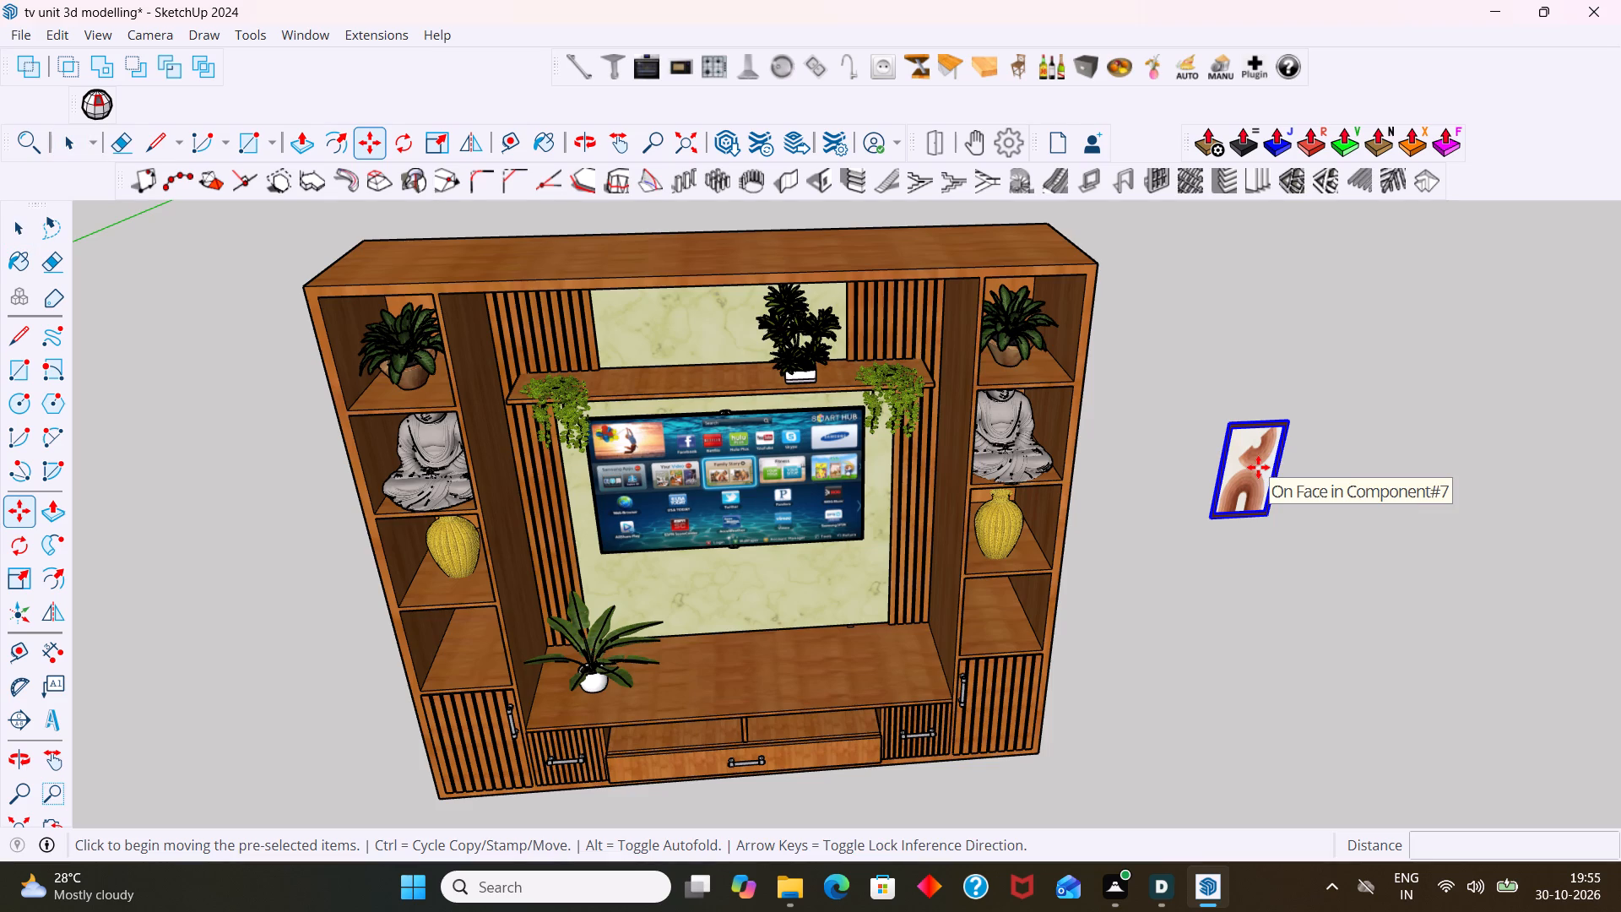
scroll(1233, 576, up, 5)
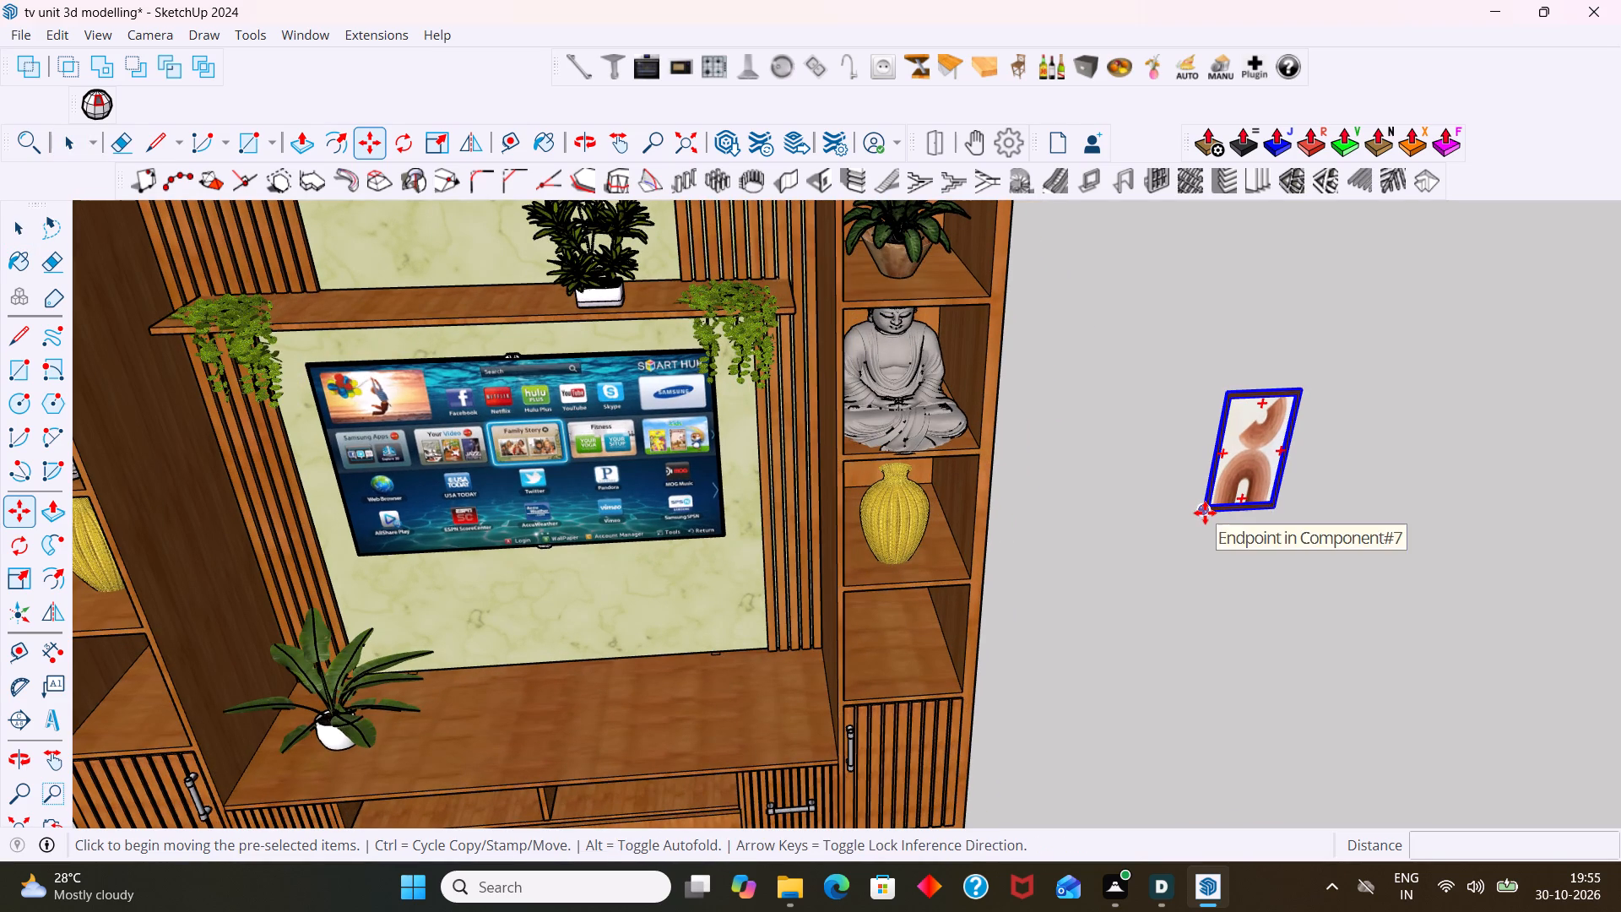
click(1205, 513)
scroll(782, 611, down, 6)
shift+middle_drag(682, 672, 1070, 602)
scroll(807, 632, up, 2)
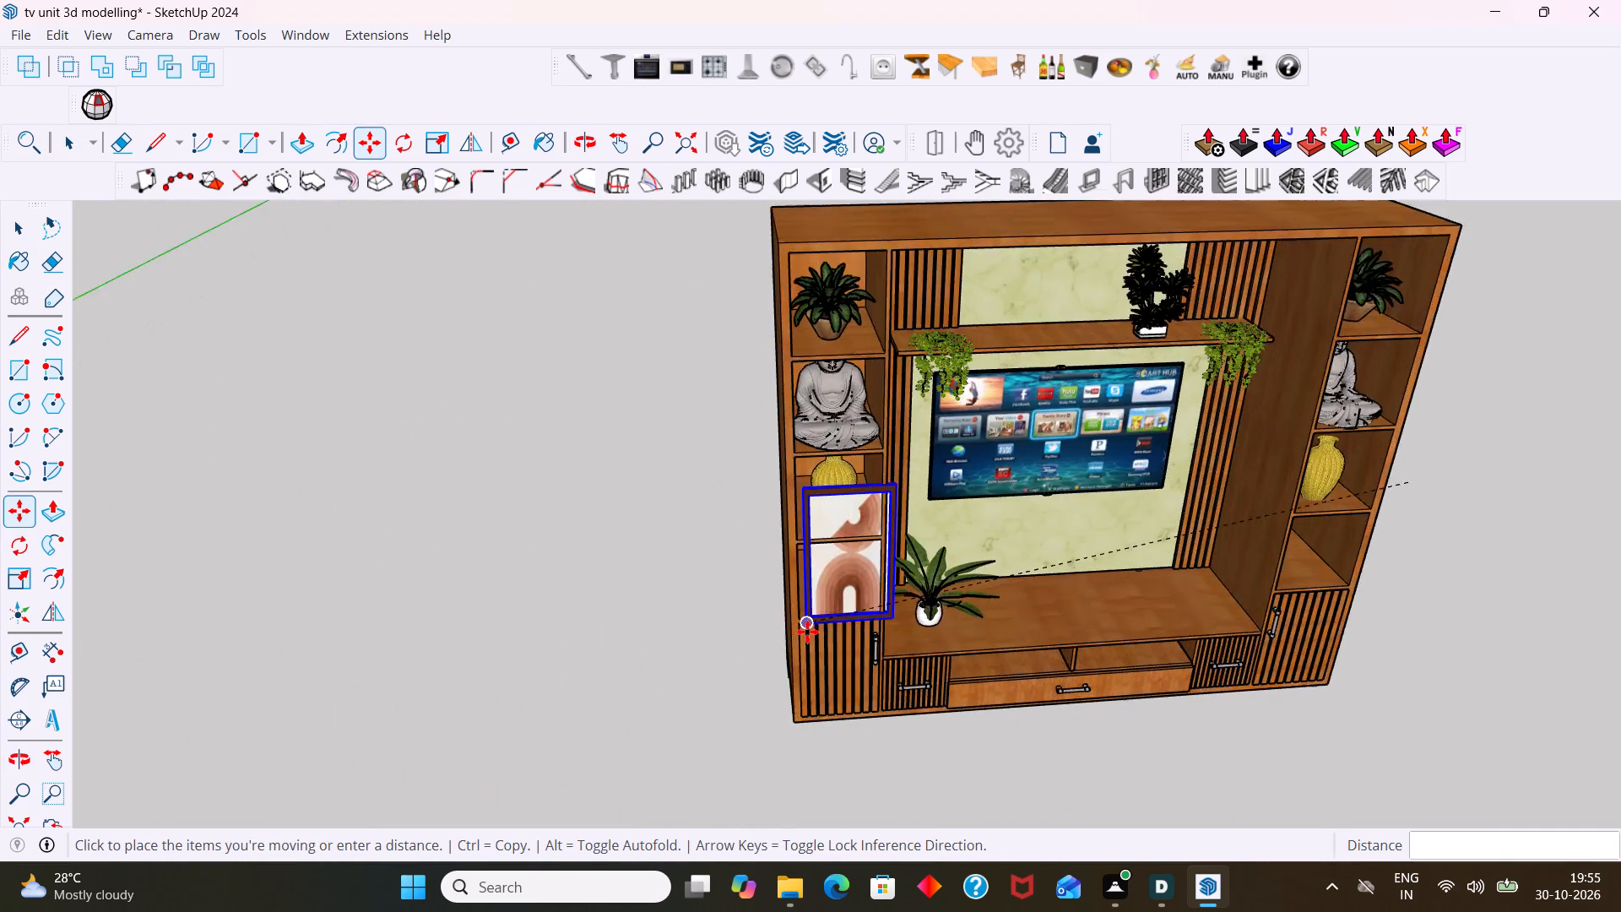
scroll(807, 632, up, 17)
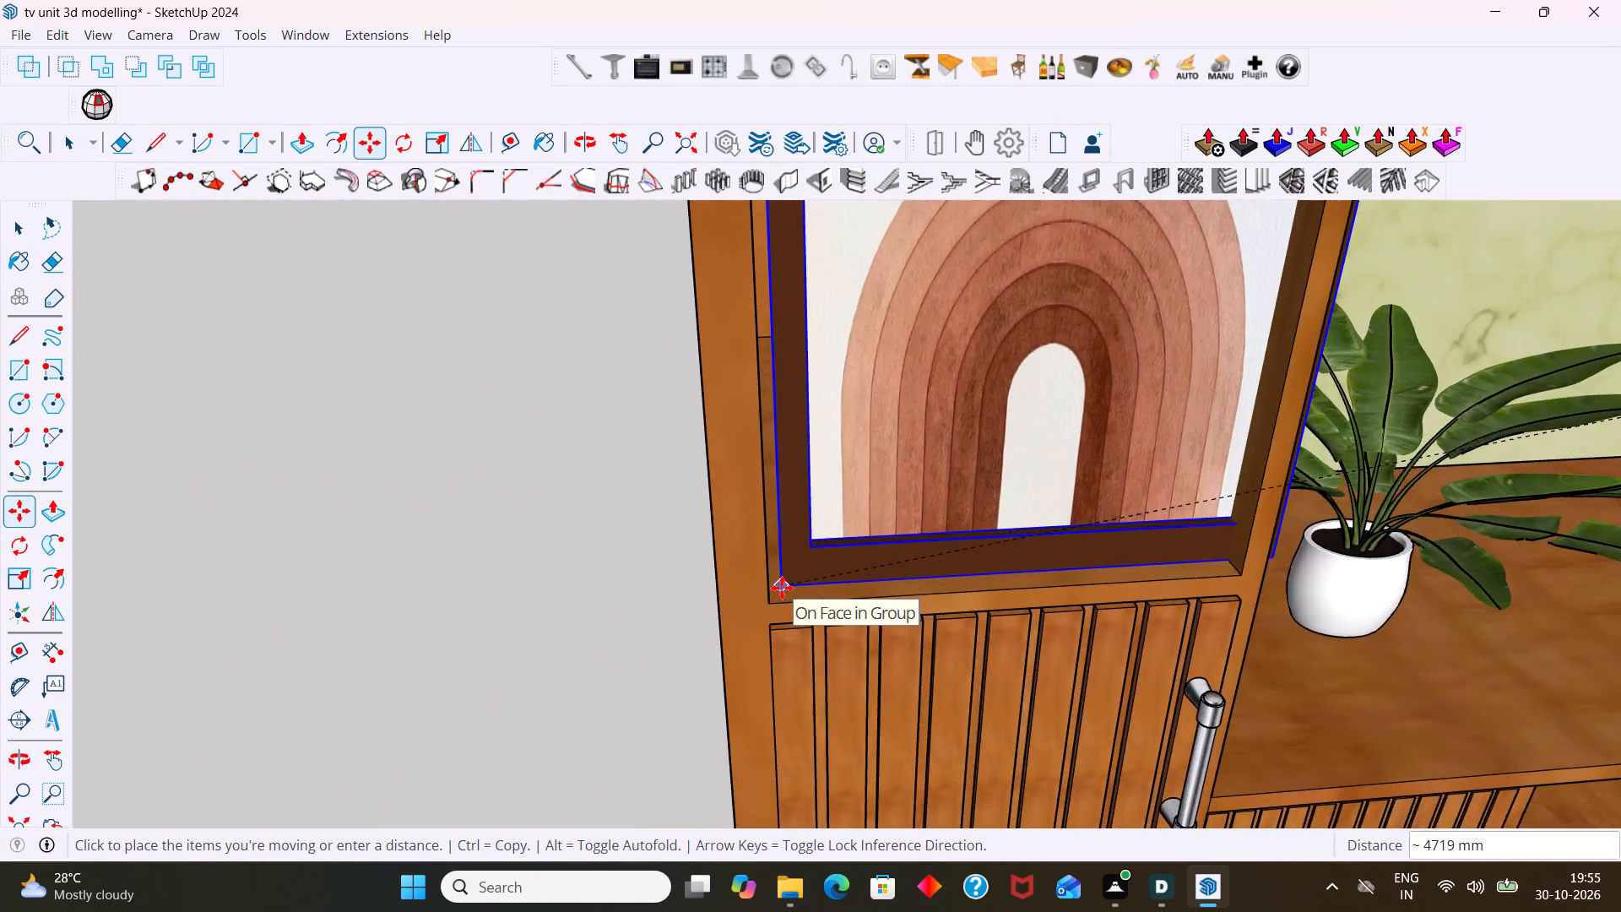
scroll(782, 588, up, 2)
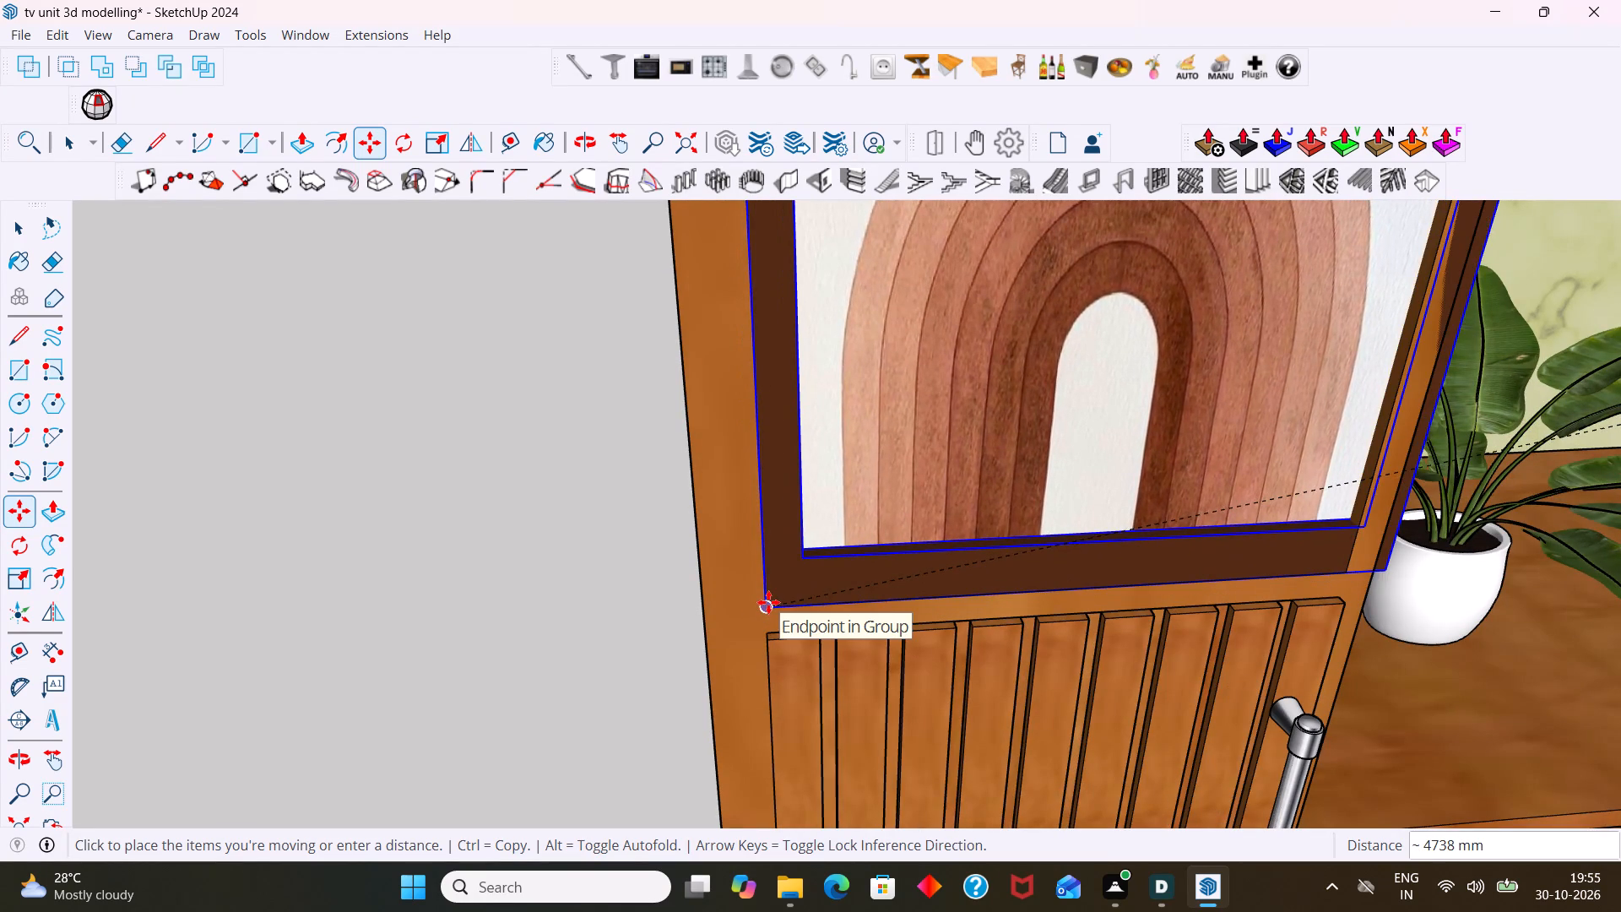
click(768, 602)
key(space)
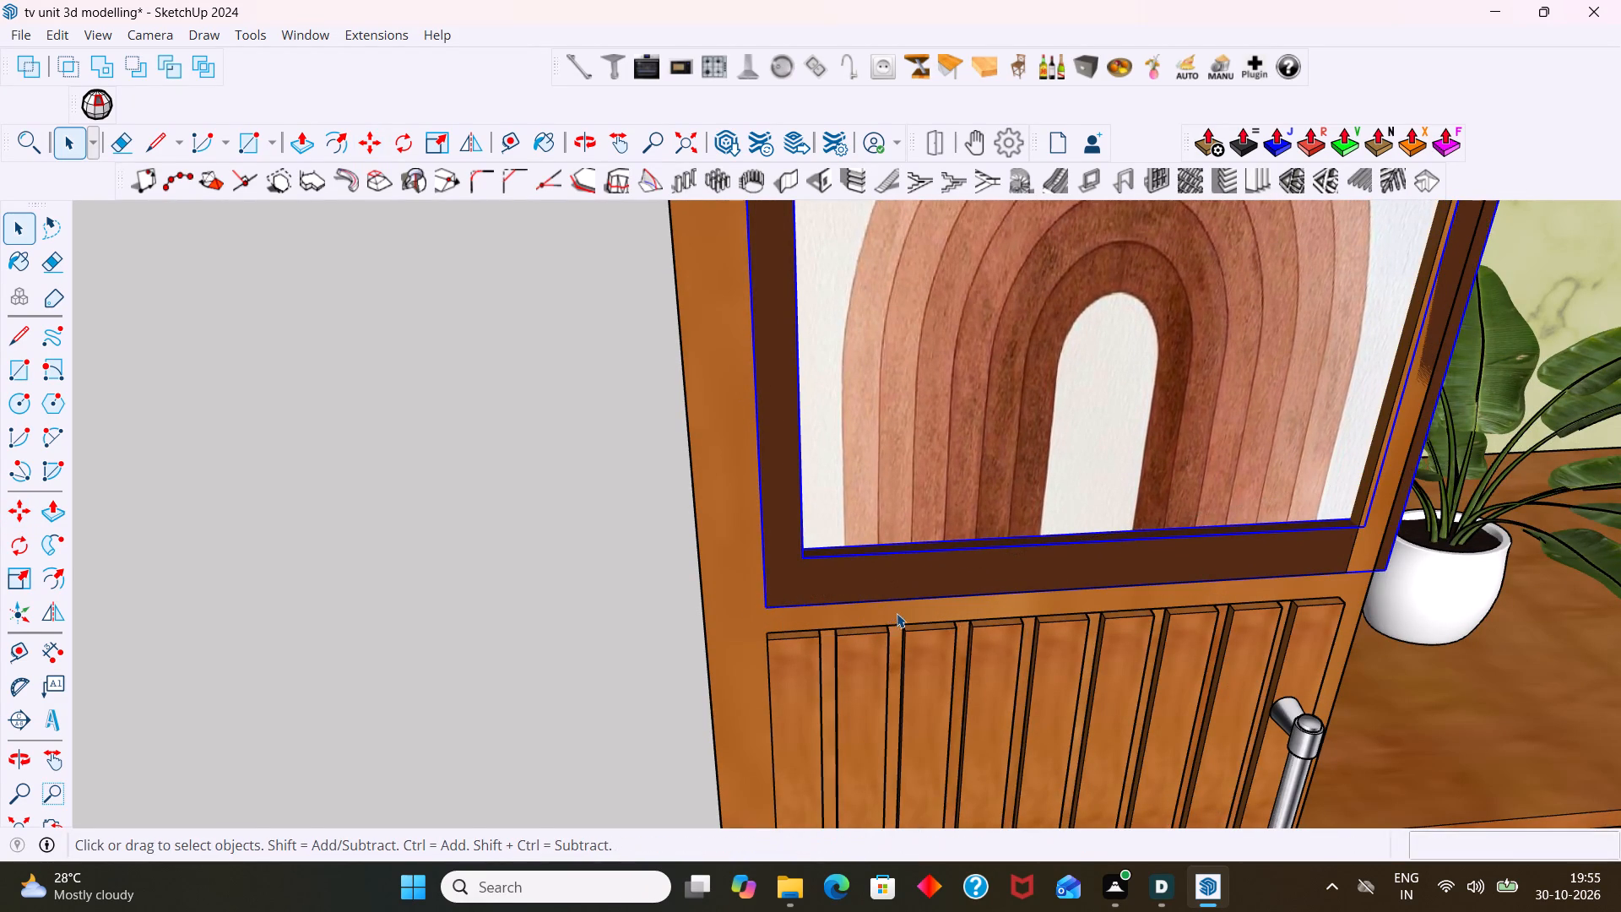
Scale the picture frame's height down from its top edge to a factor of about 0.58, matching the niche's top edge.
scroll(897, 612, down, 18)
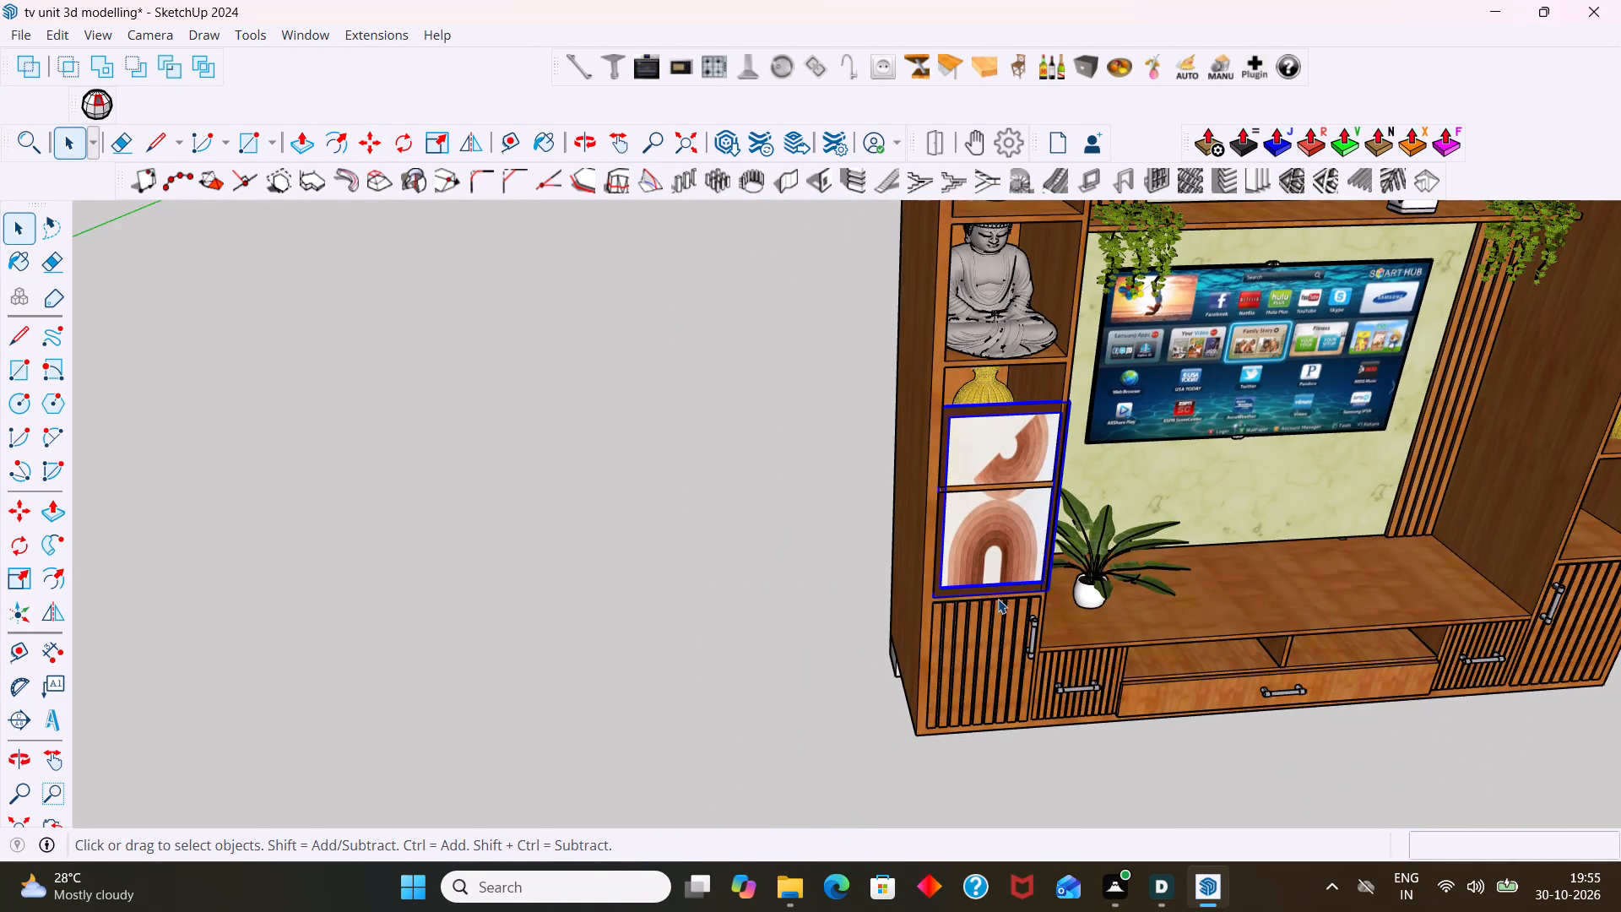
key(s)
middle_drag(1087, 378, 1044, 507)
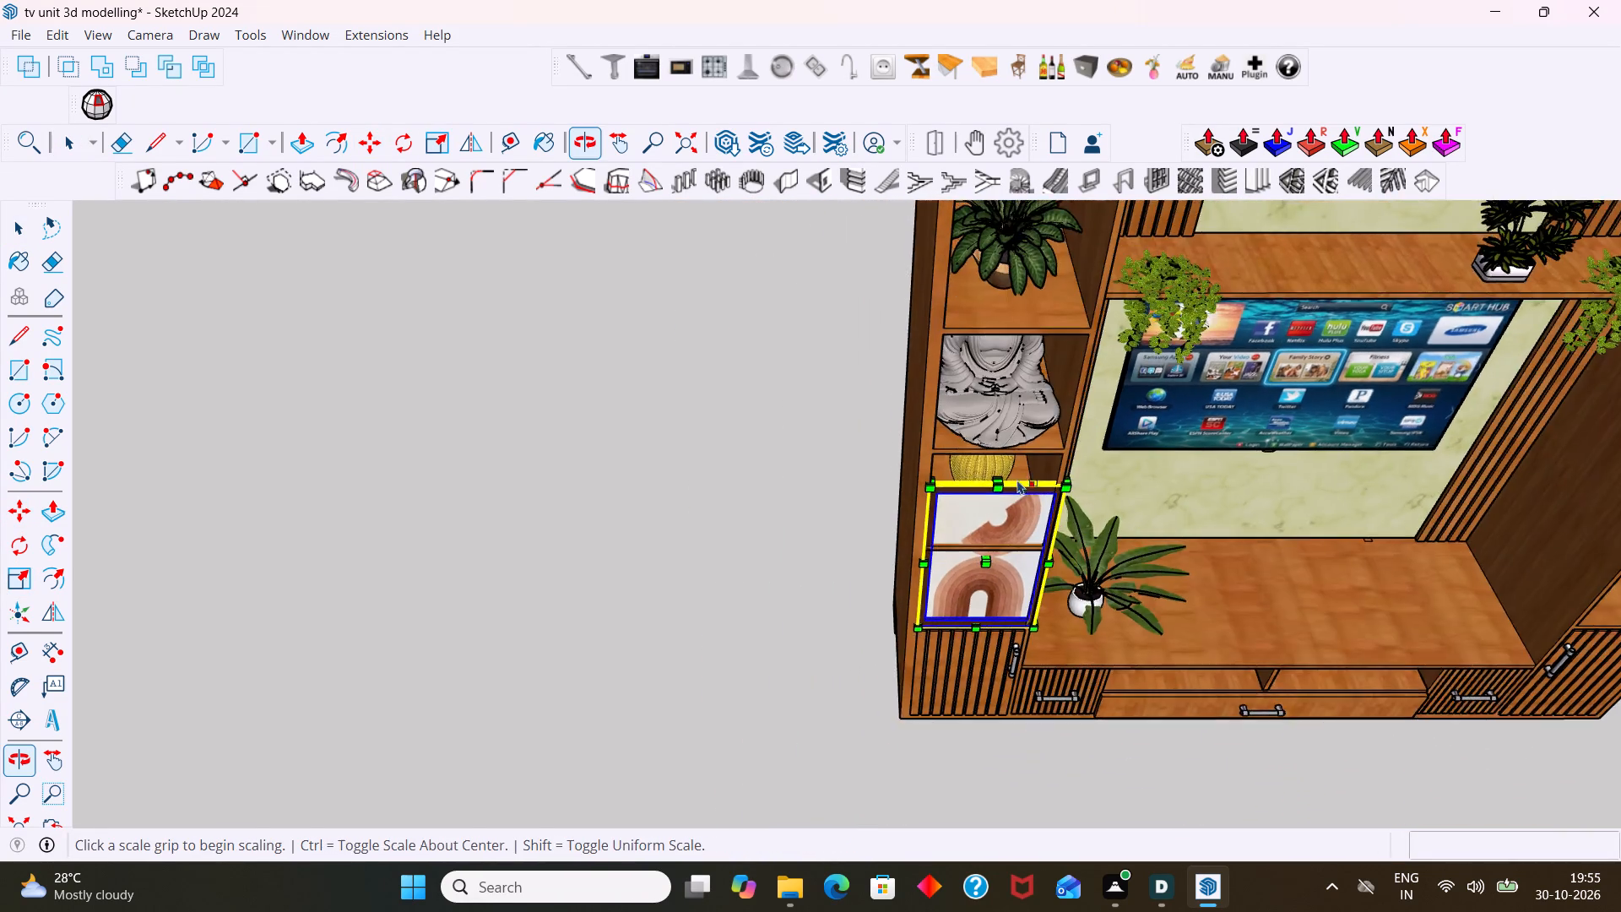
scroll(1013, 475, up, 15)
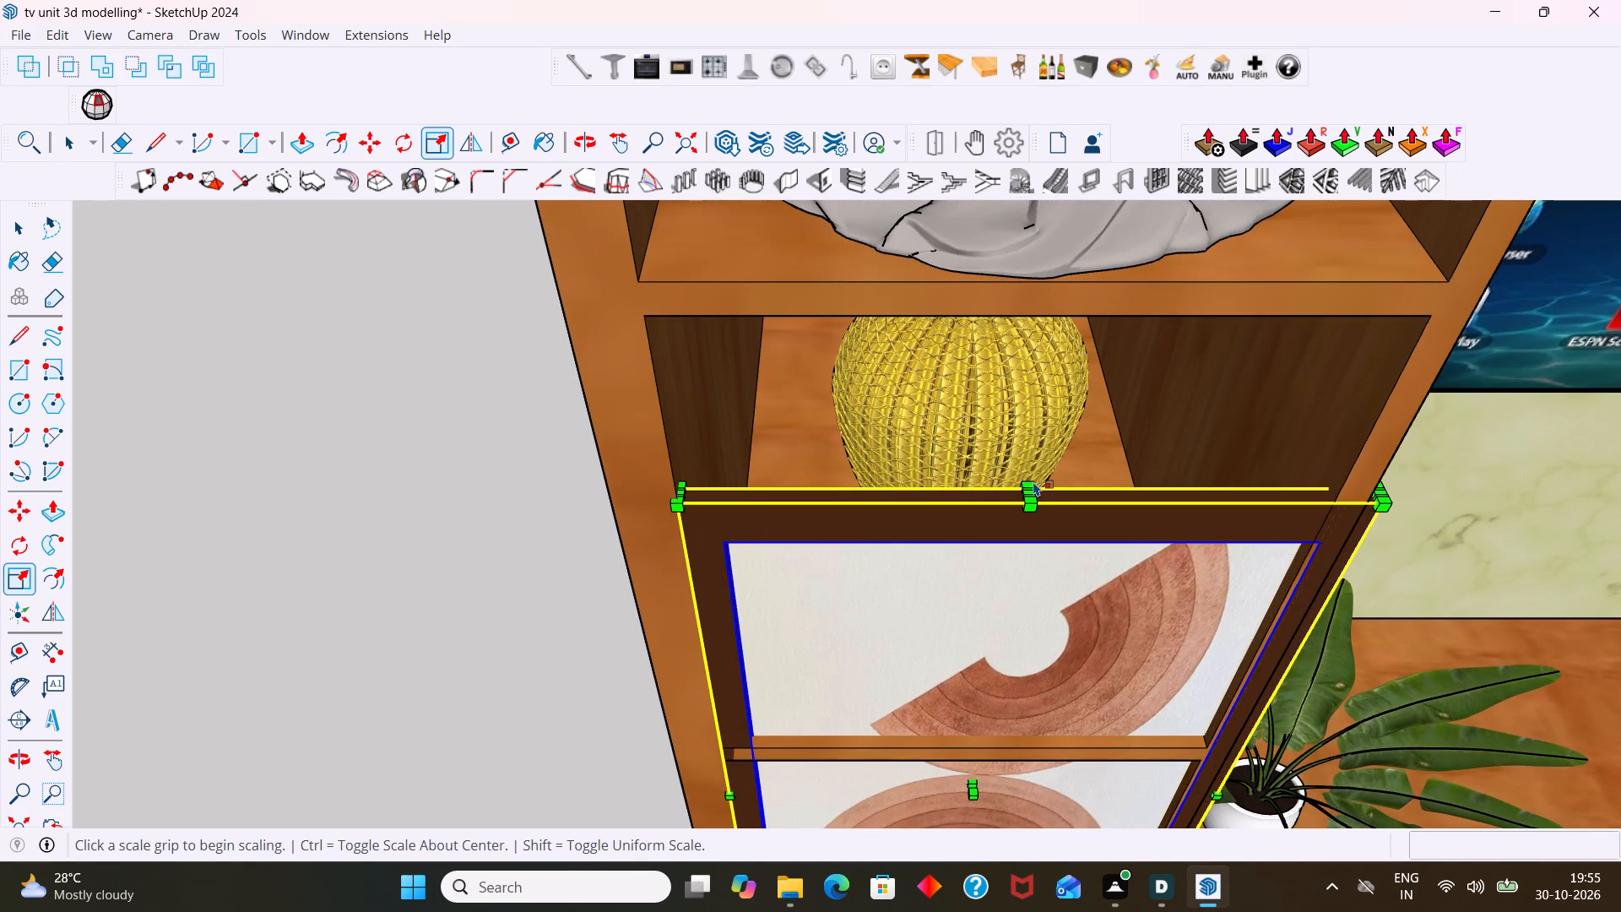
click(1029, 492)
scroll(1015, 594, down, 2)
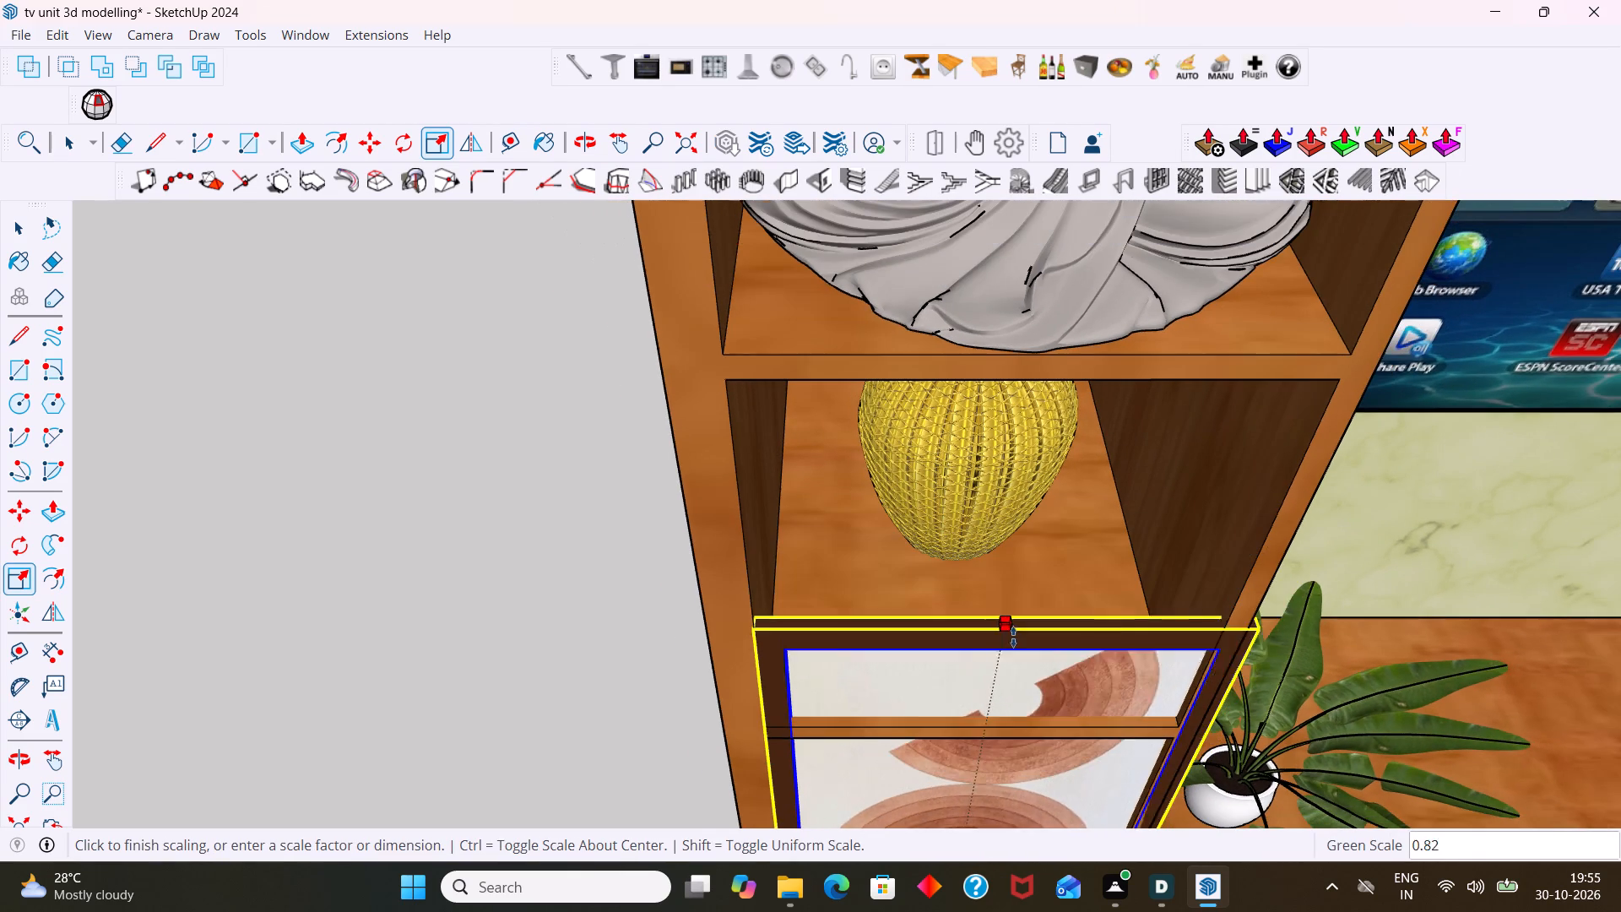
middle_drag(995, 666, 1069, 423)
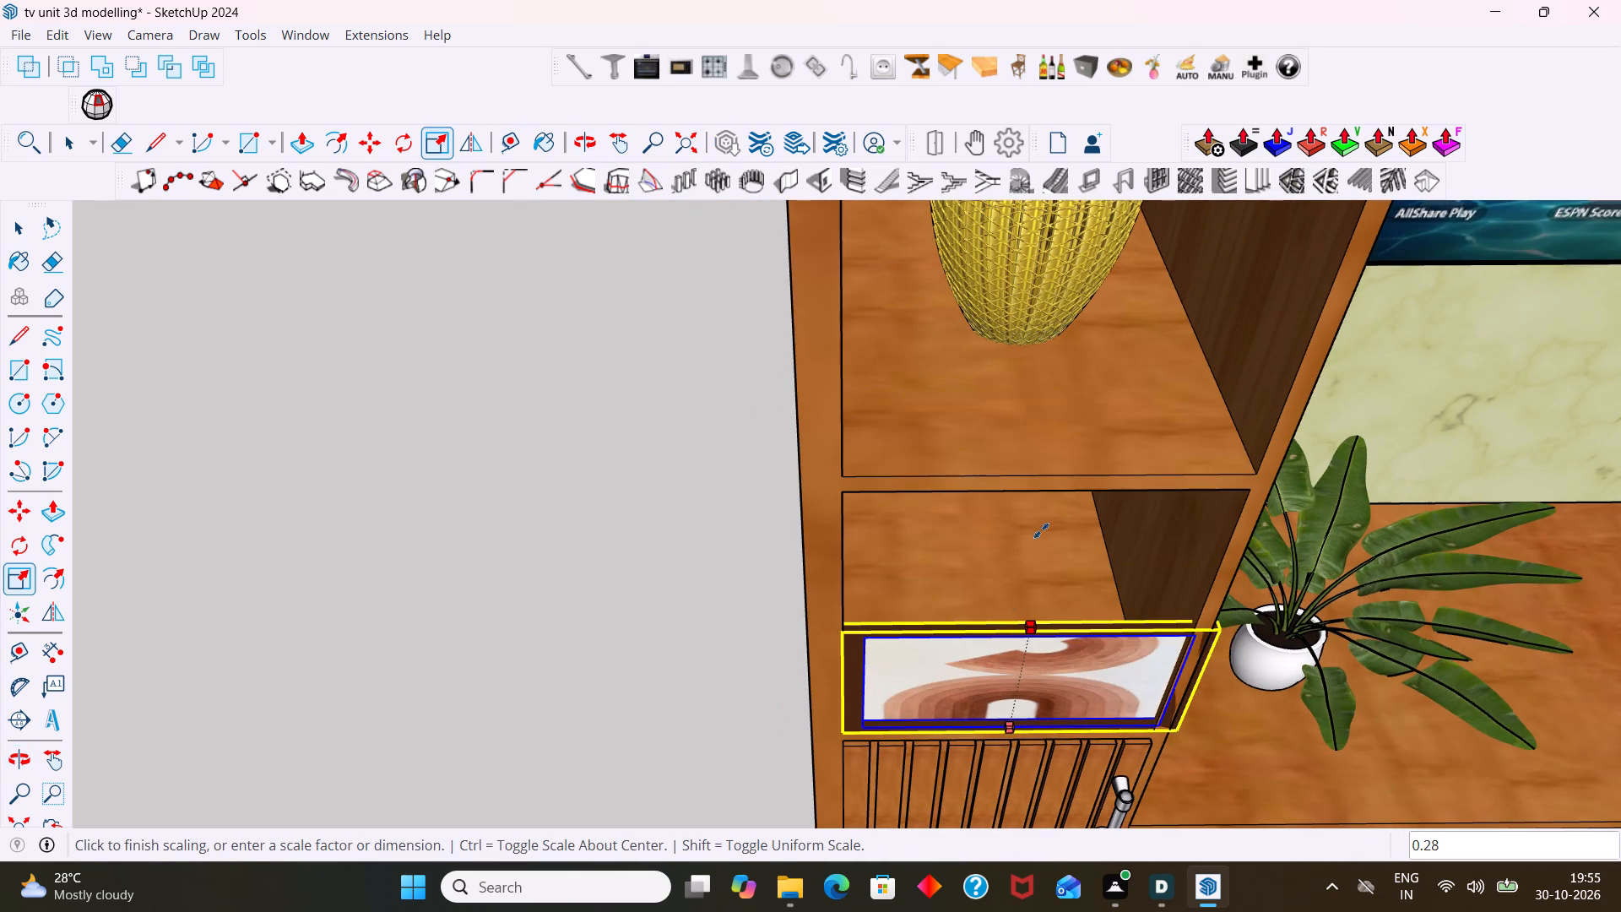
middle_drag(1044, 520, 1102, 318)
shift+middle_drag(1098, 307, 917, 590)
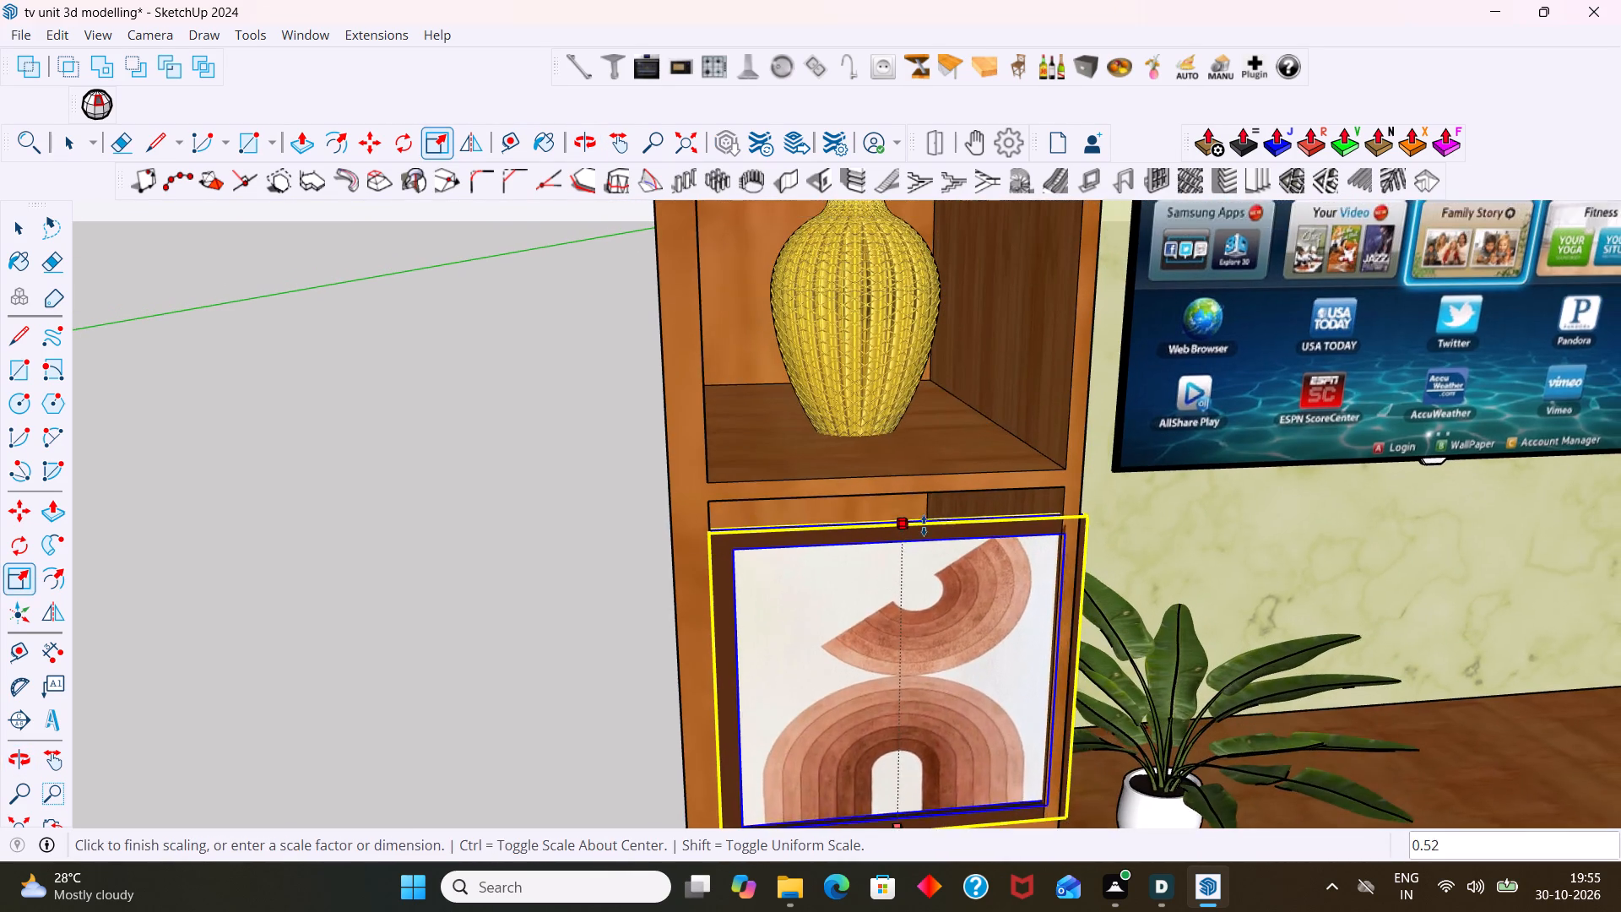
scroll(924, 515, up, 2)
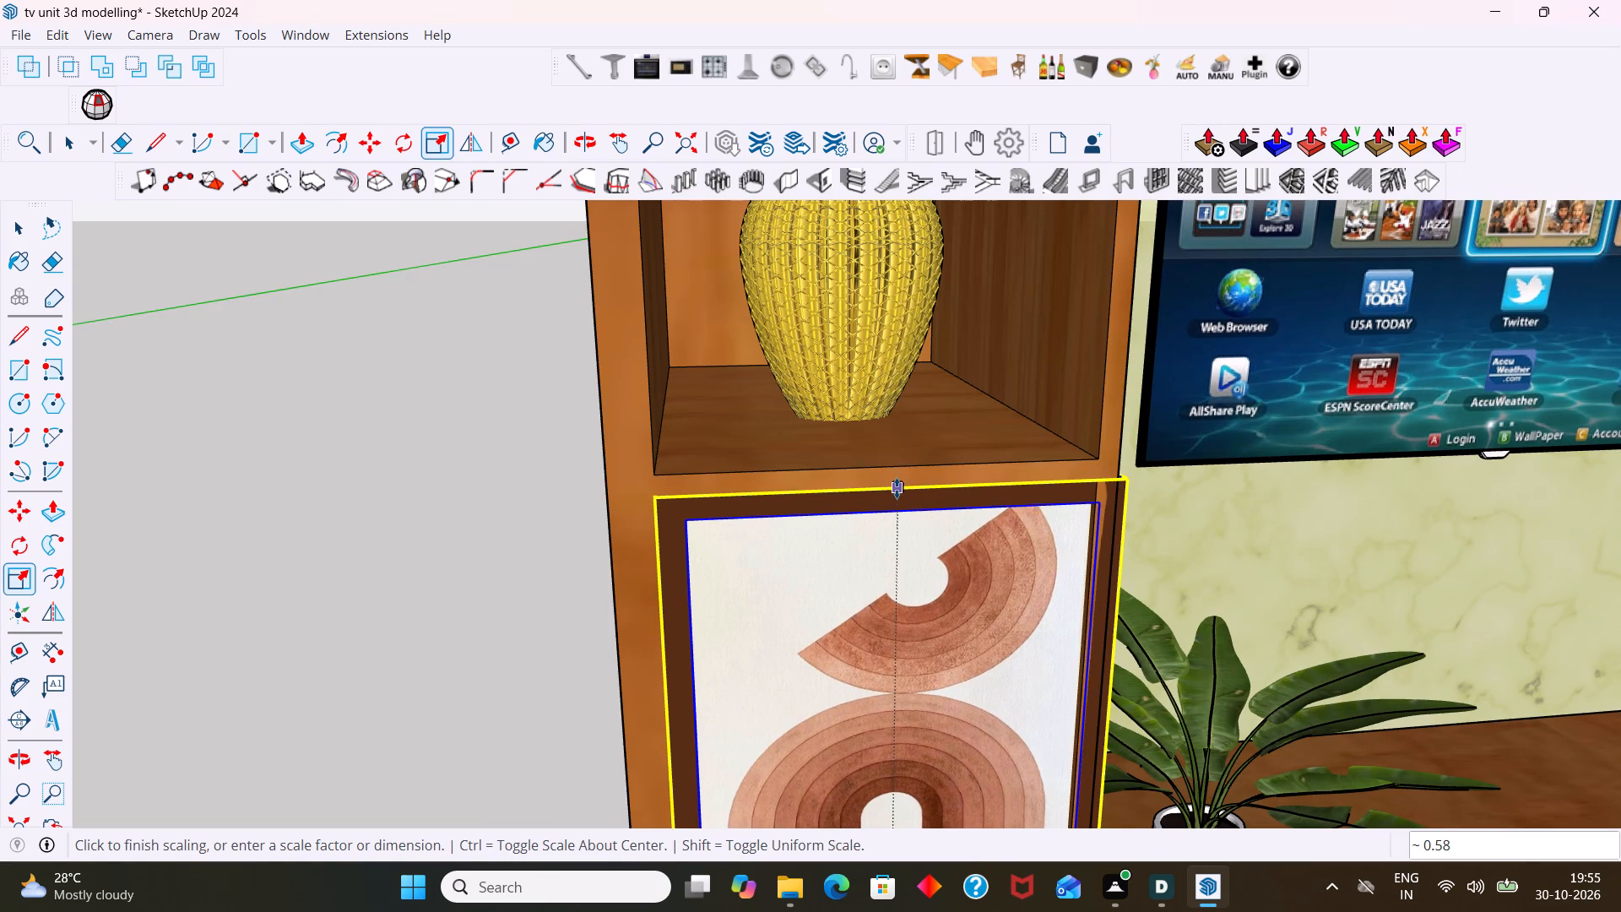
click(897, 488)
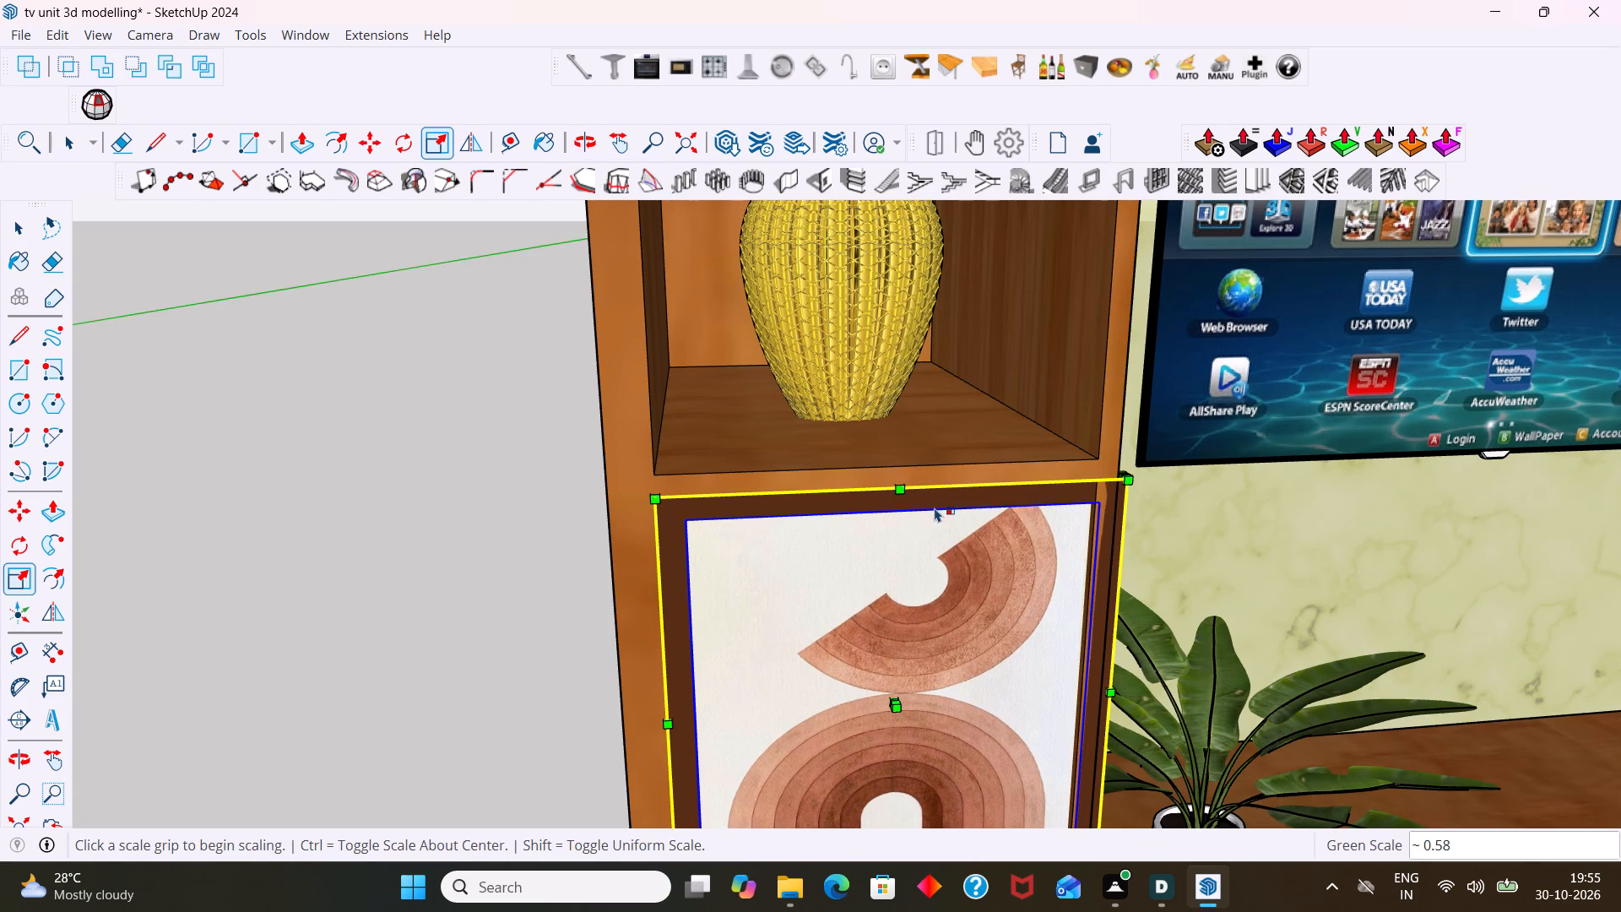
Scale the picture frame's width down from its right edge to a factor of about 0.93, matching the niche's right edge.
scroll(935, 508, down, 7)
middle_drag(1083, 608, 917, 567)
scroll(915, 619, up, 4)
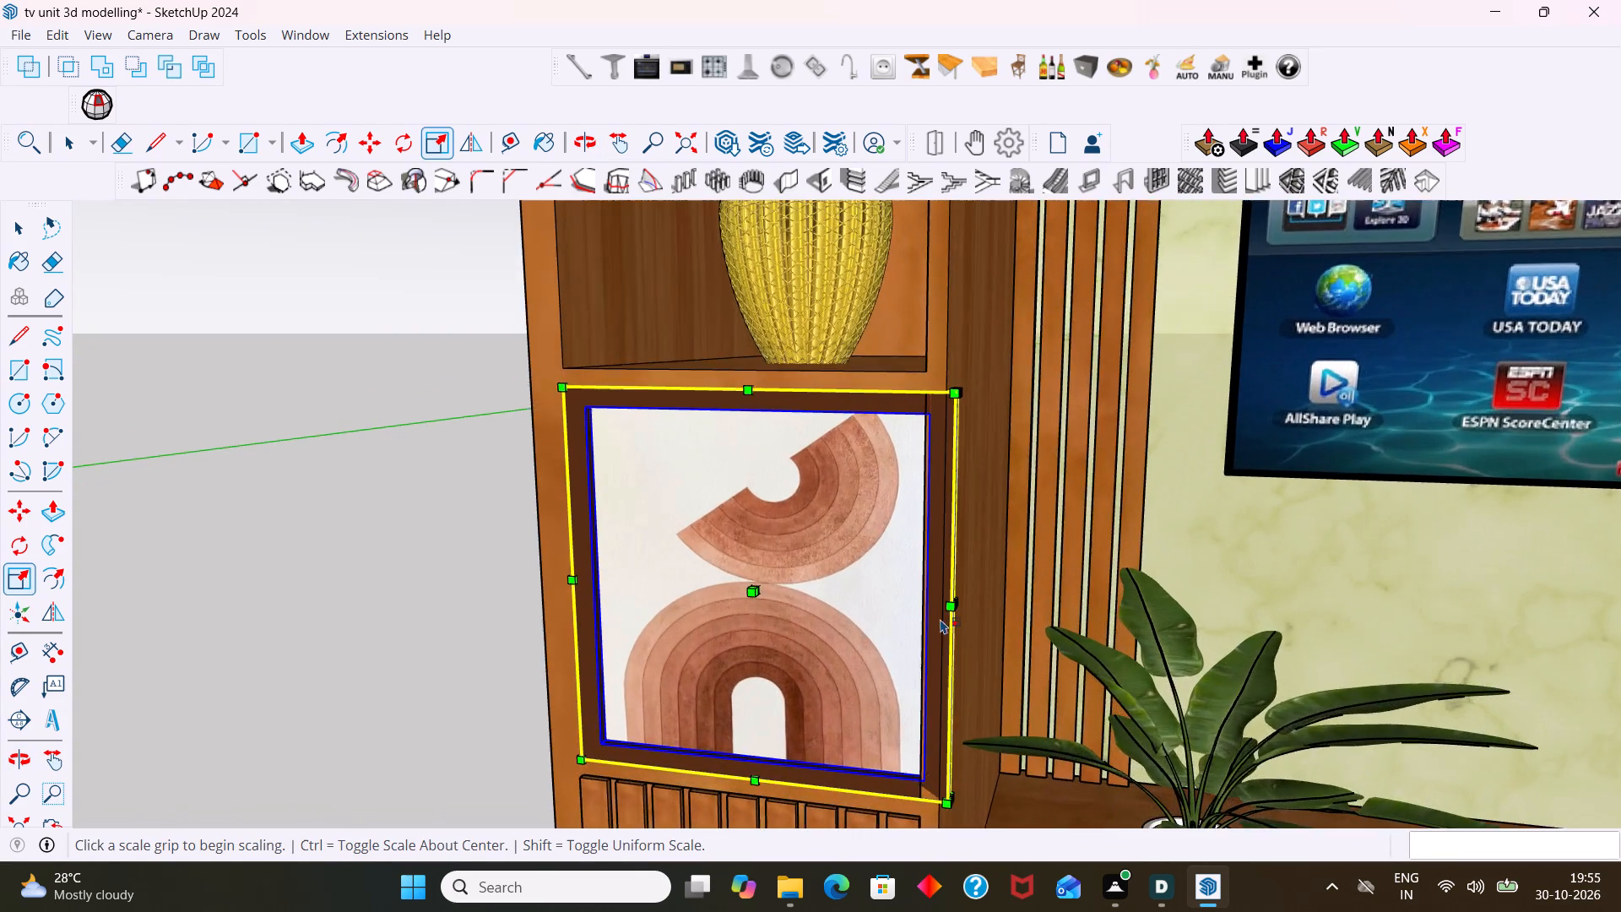
scroll(941, 619, up, 3)
middle_drag(947, 614, 778, 592)
scroll(805, 589, up, 3)
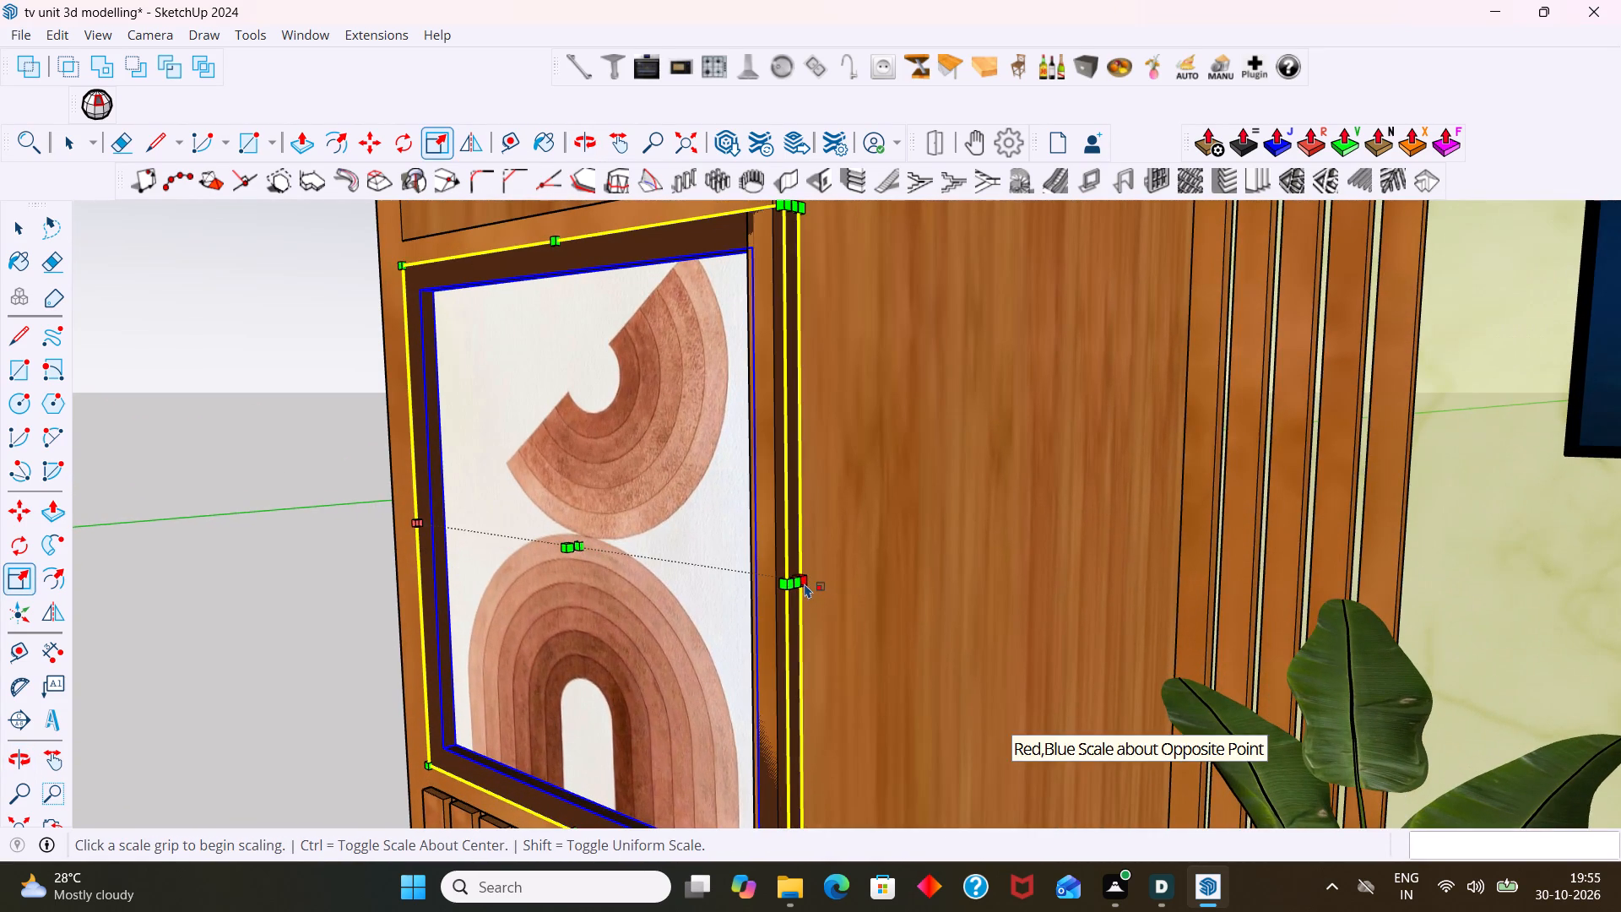
click(802, 584)
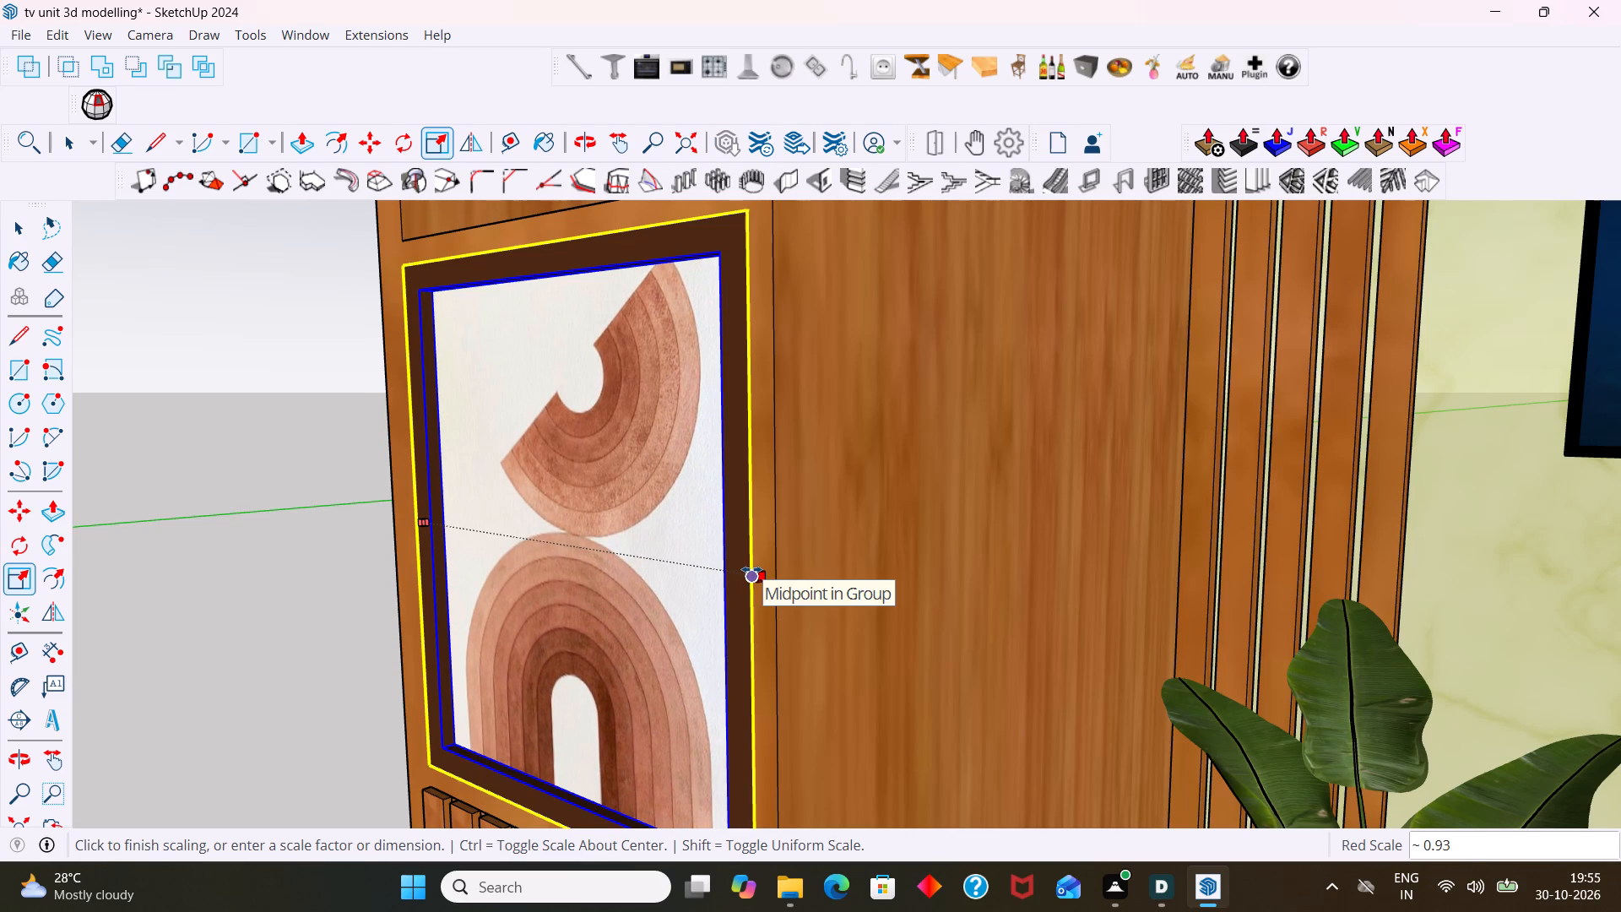
click(751, 569)
key(space)
scroll(746, 589, down, 6)
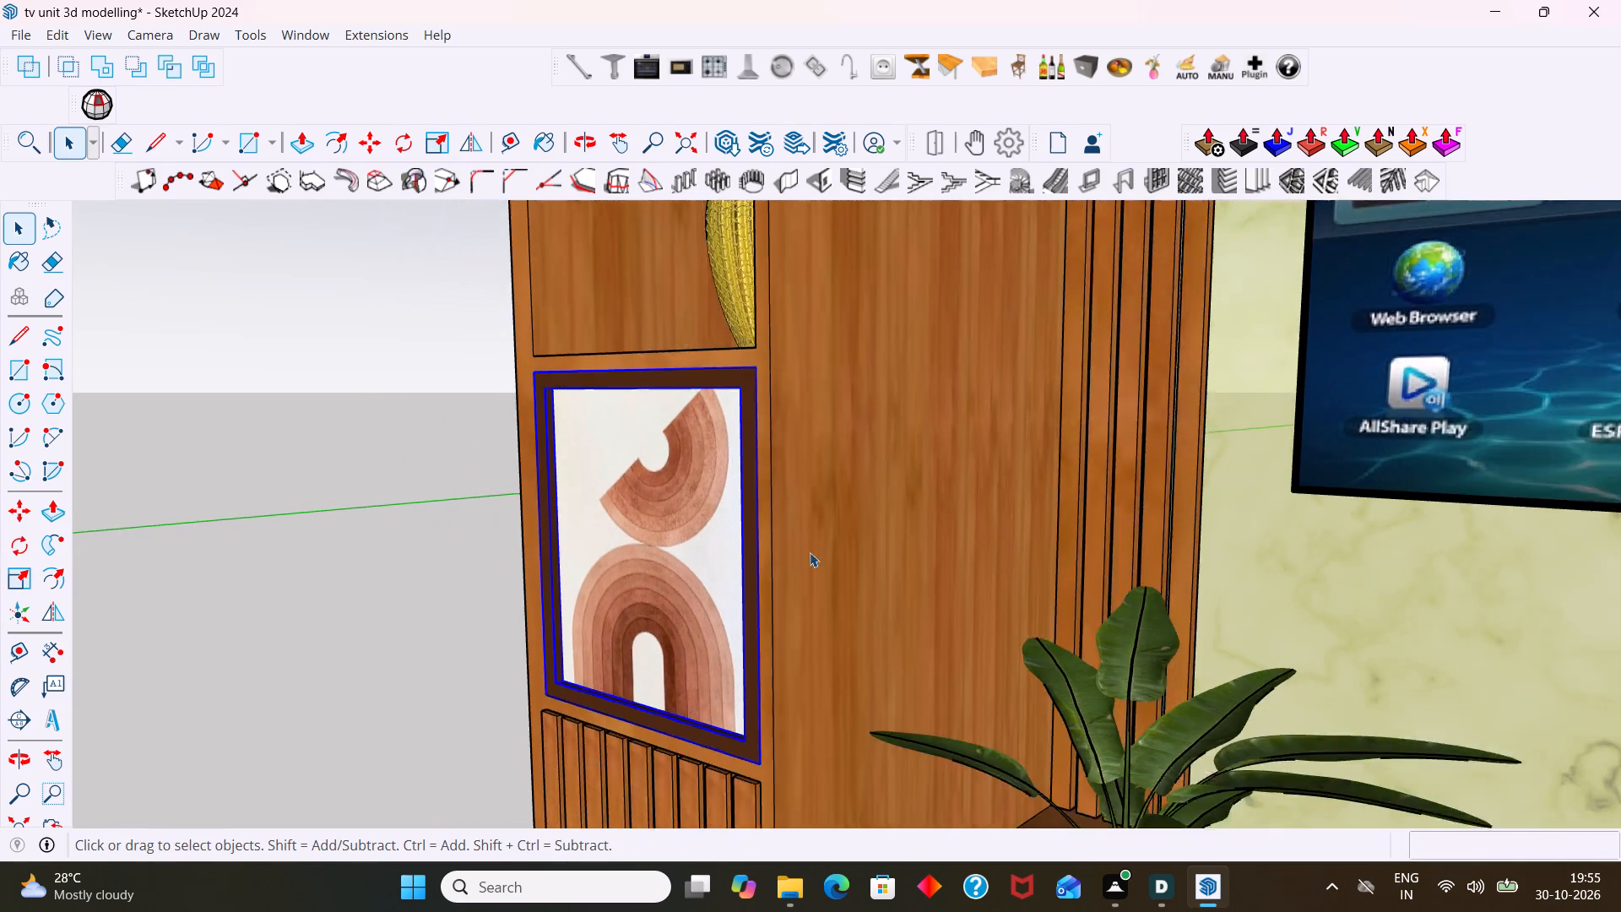
scroll(810, 552, down, 5)
click(503, 564)
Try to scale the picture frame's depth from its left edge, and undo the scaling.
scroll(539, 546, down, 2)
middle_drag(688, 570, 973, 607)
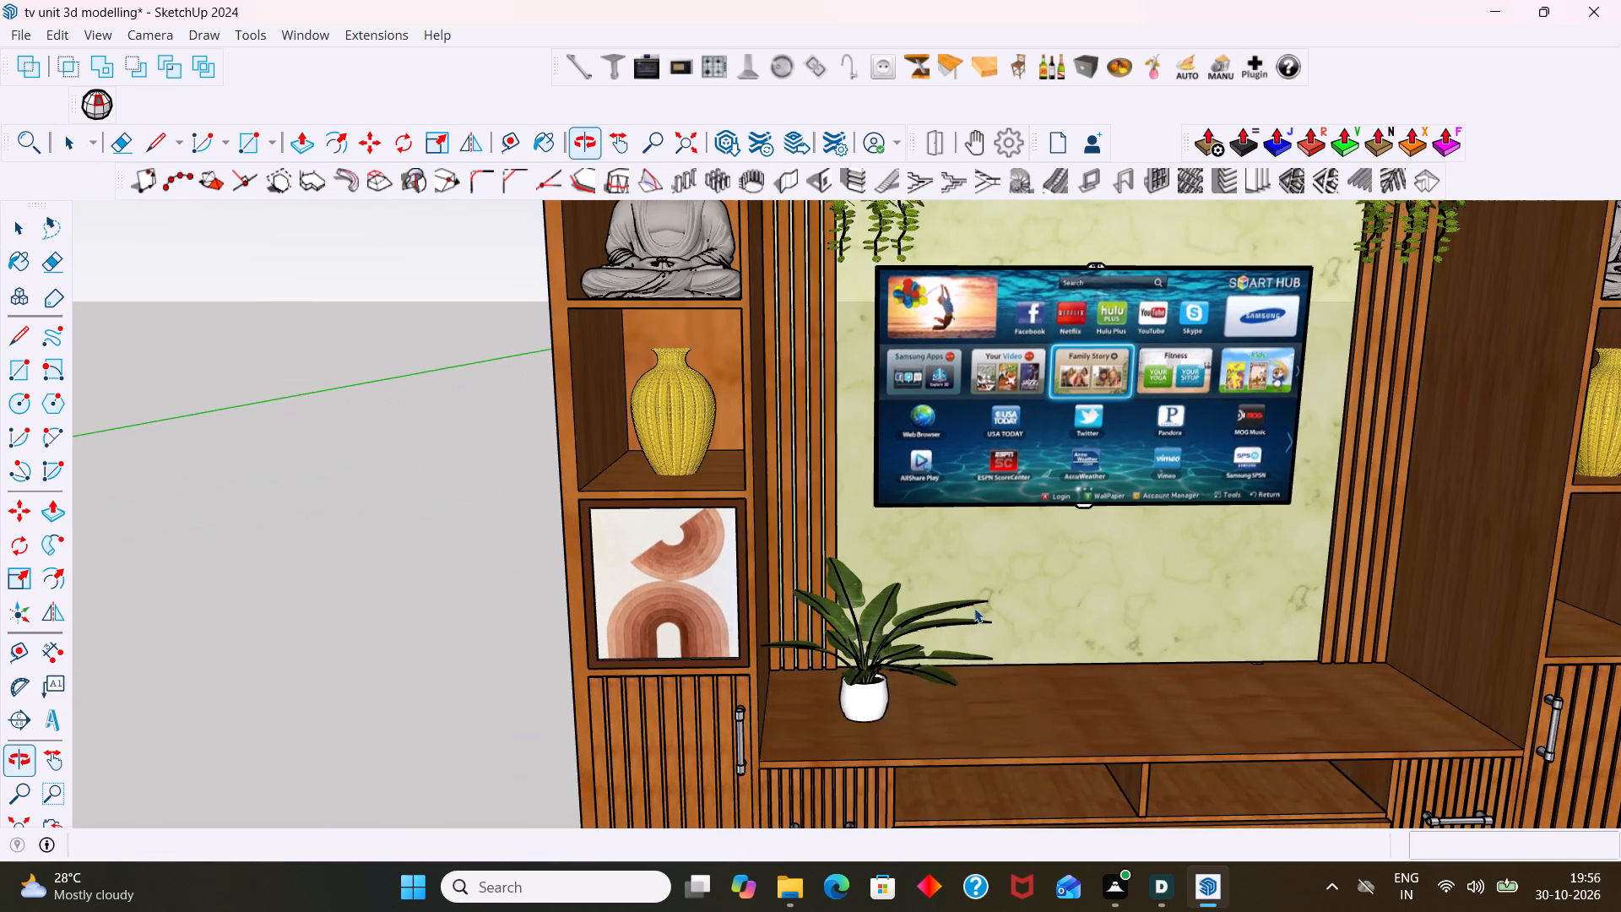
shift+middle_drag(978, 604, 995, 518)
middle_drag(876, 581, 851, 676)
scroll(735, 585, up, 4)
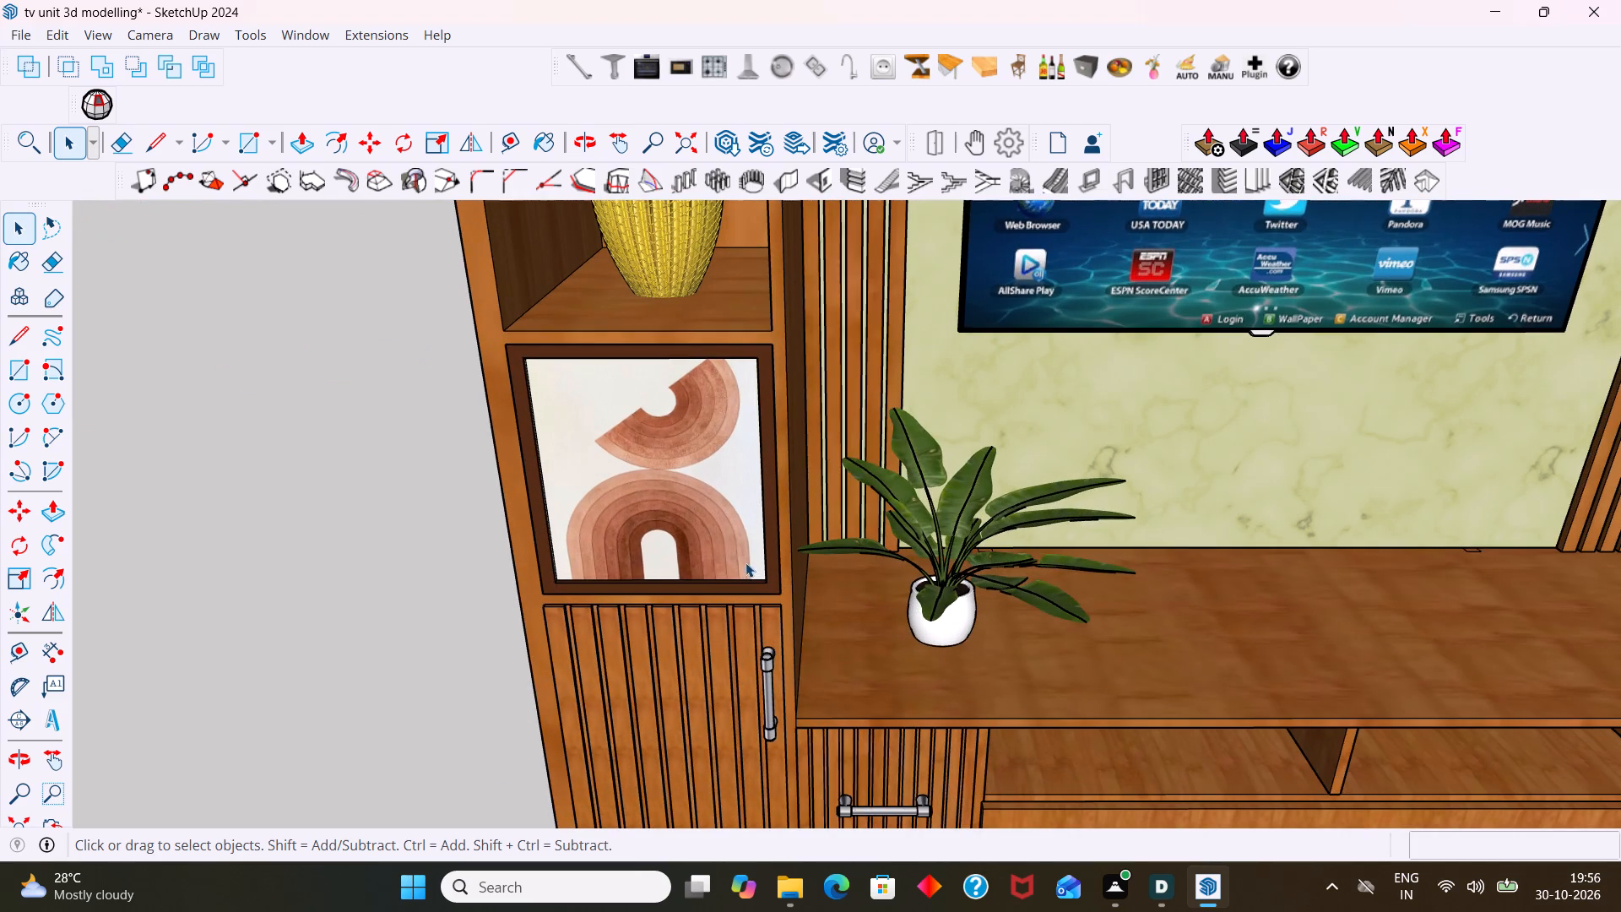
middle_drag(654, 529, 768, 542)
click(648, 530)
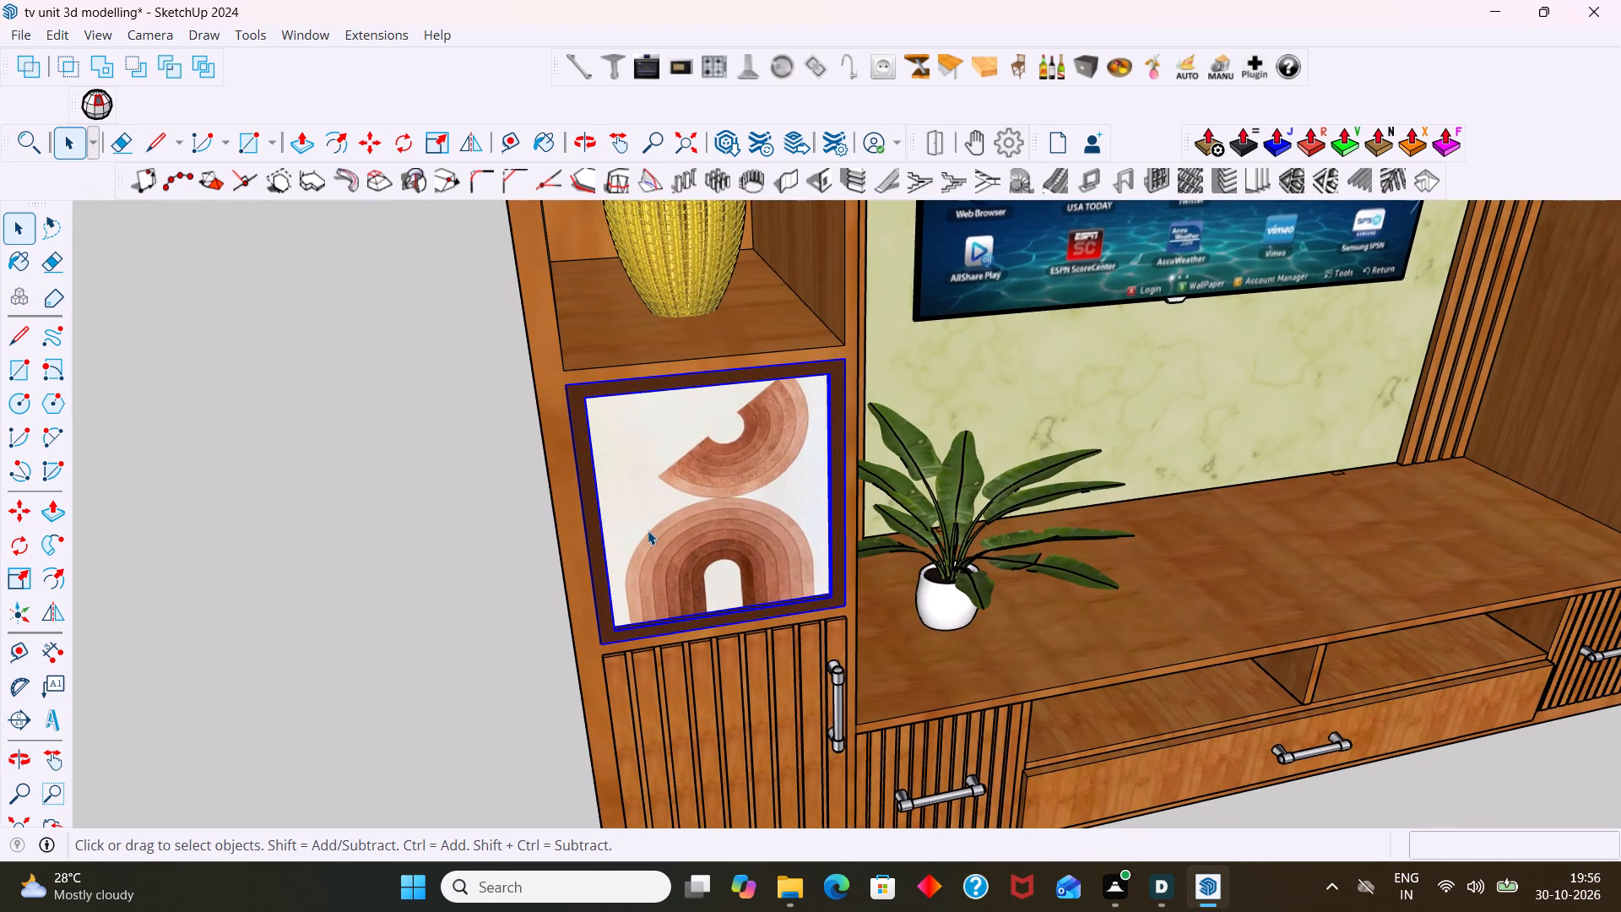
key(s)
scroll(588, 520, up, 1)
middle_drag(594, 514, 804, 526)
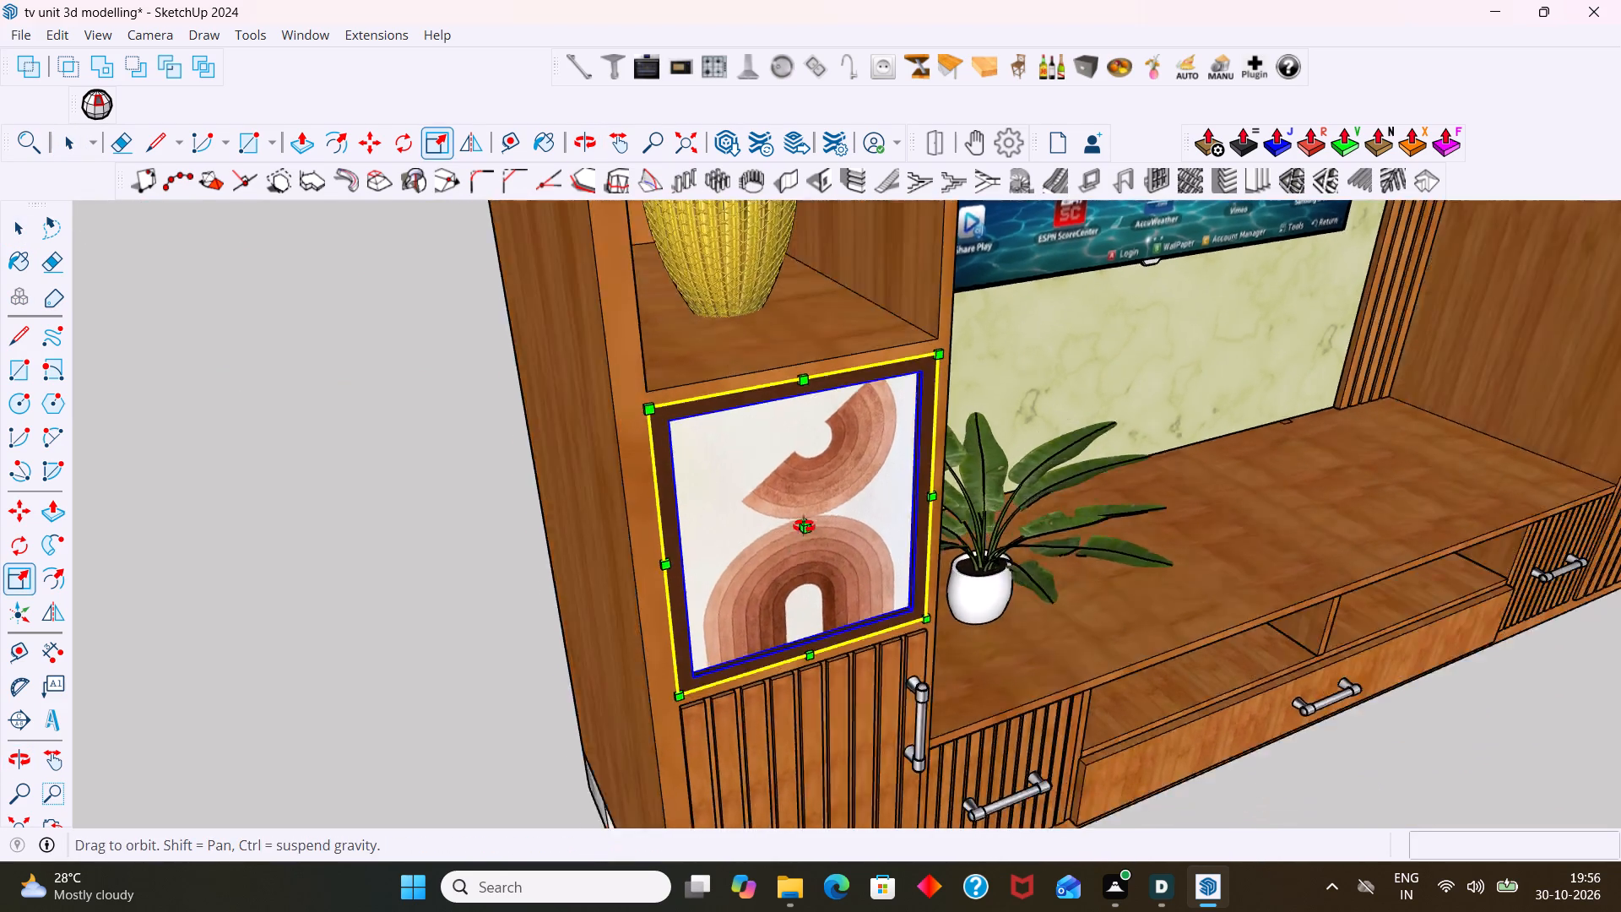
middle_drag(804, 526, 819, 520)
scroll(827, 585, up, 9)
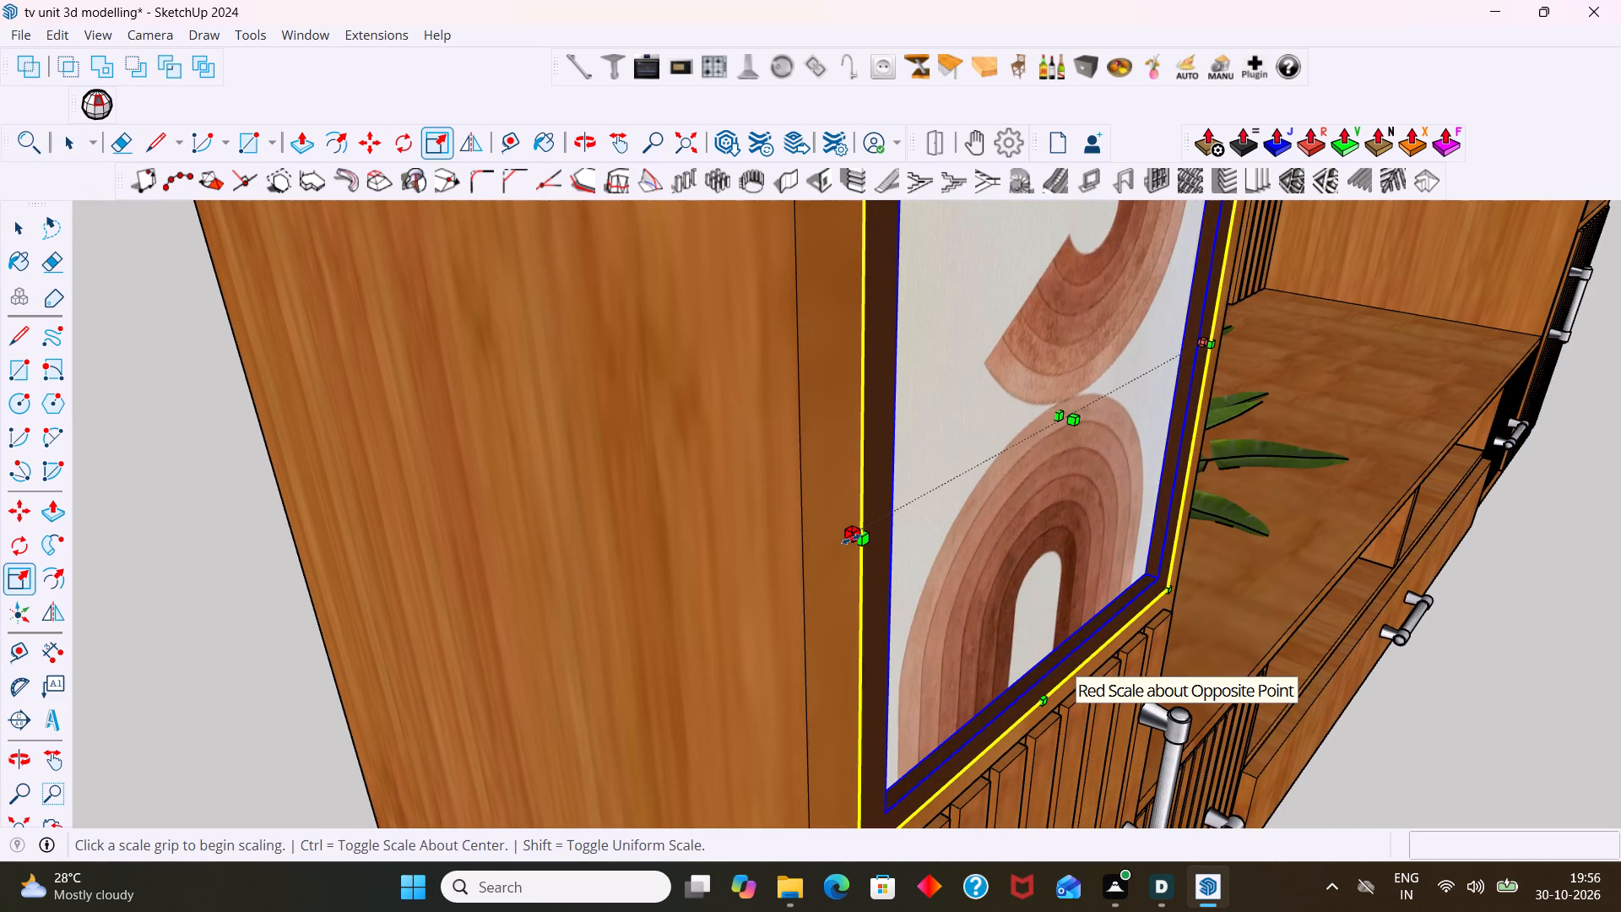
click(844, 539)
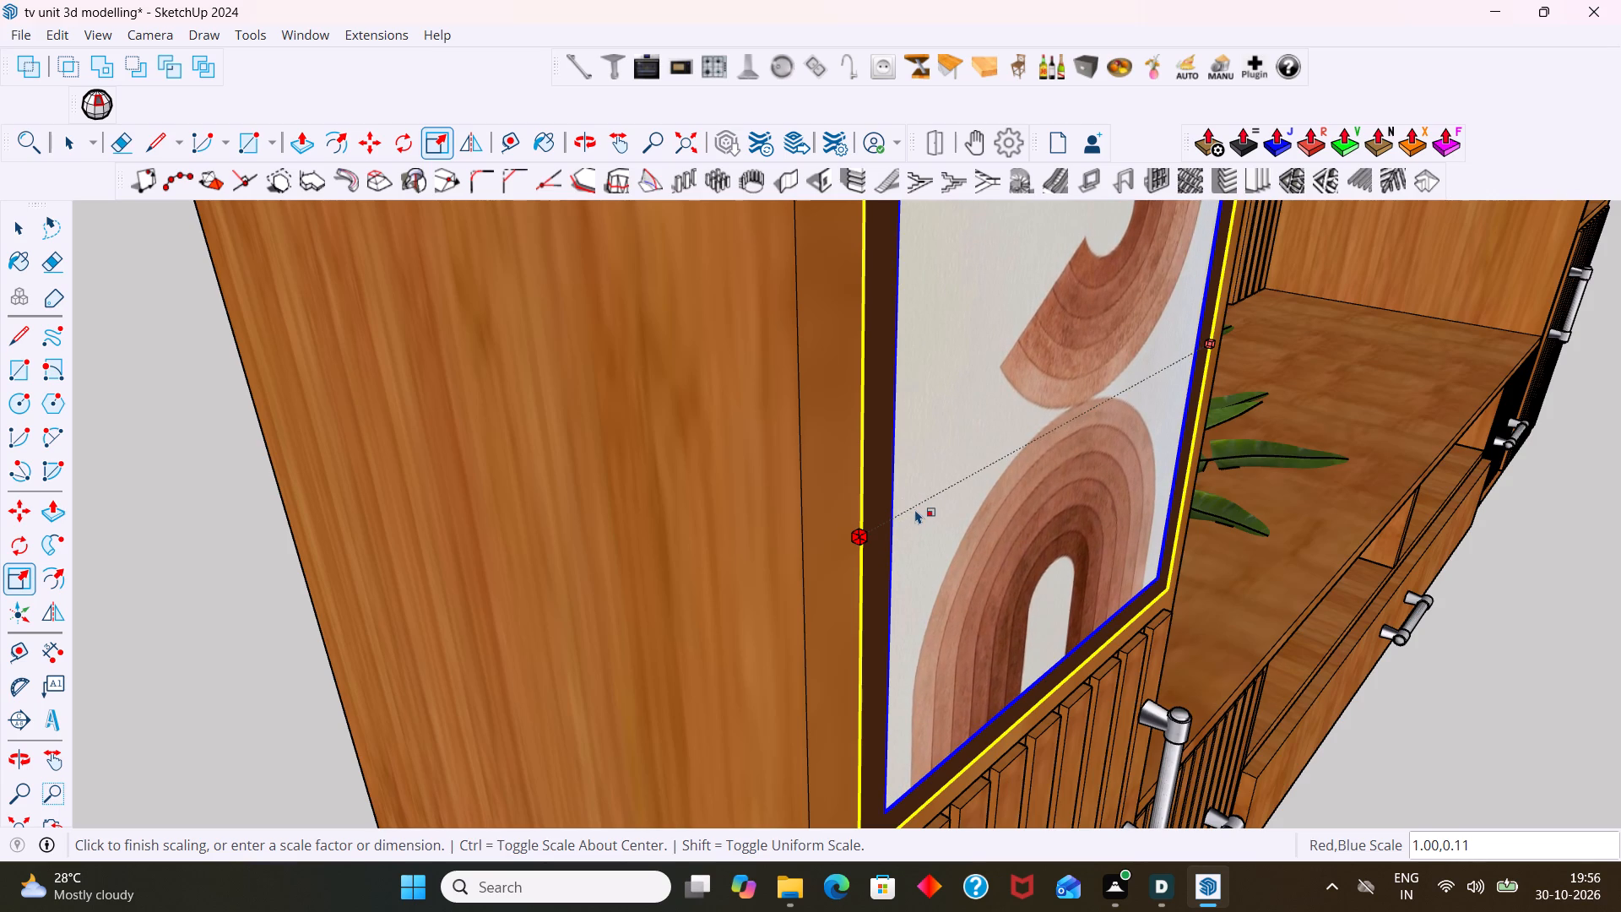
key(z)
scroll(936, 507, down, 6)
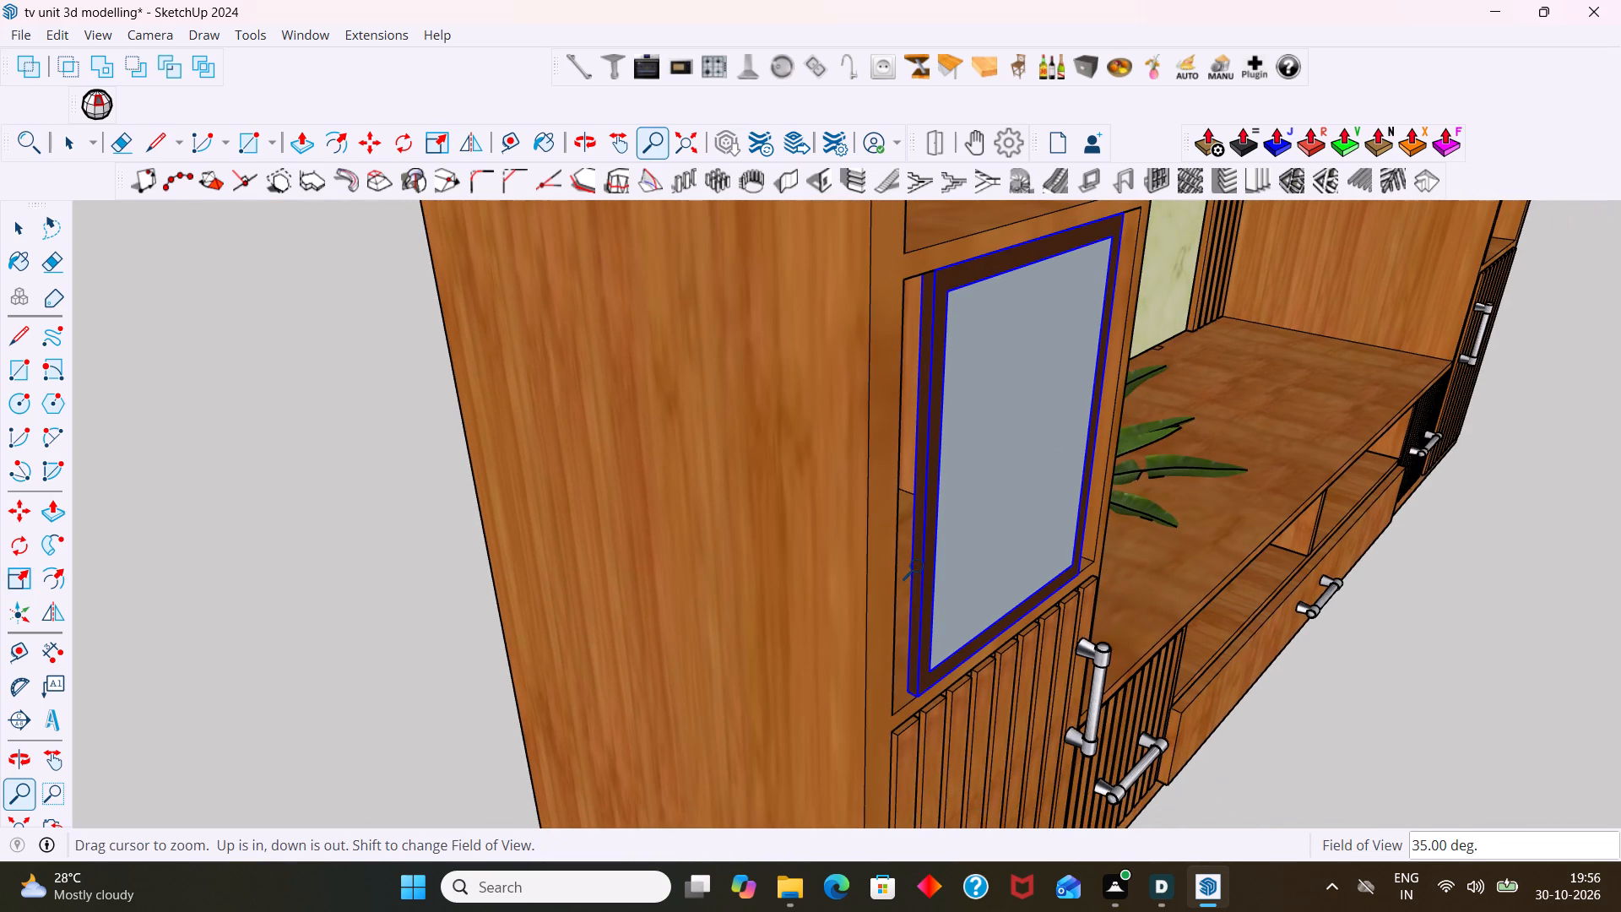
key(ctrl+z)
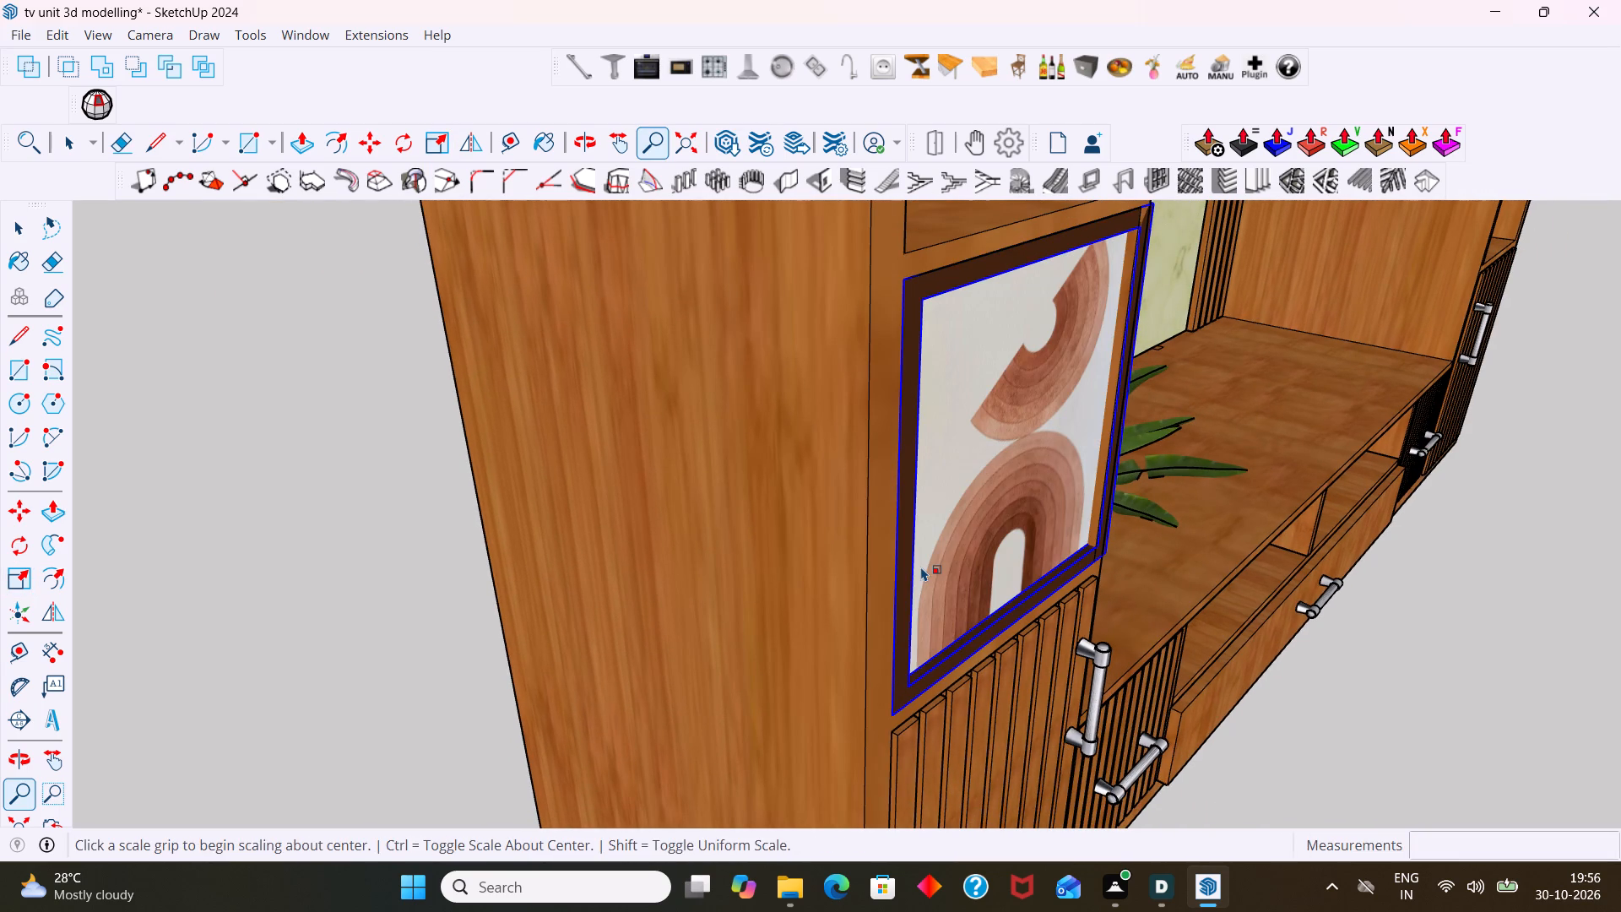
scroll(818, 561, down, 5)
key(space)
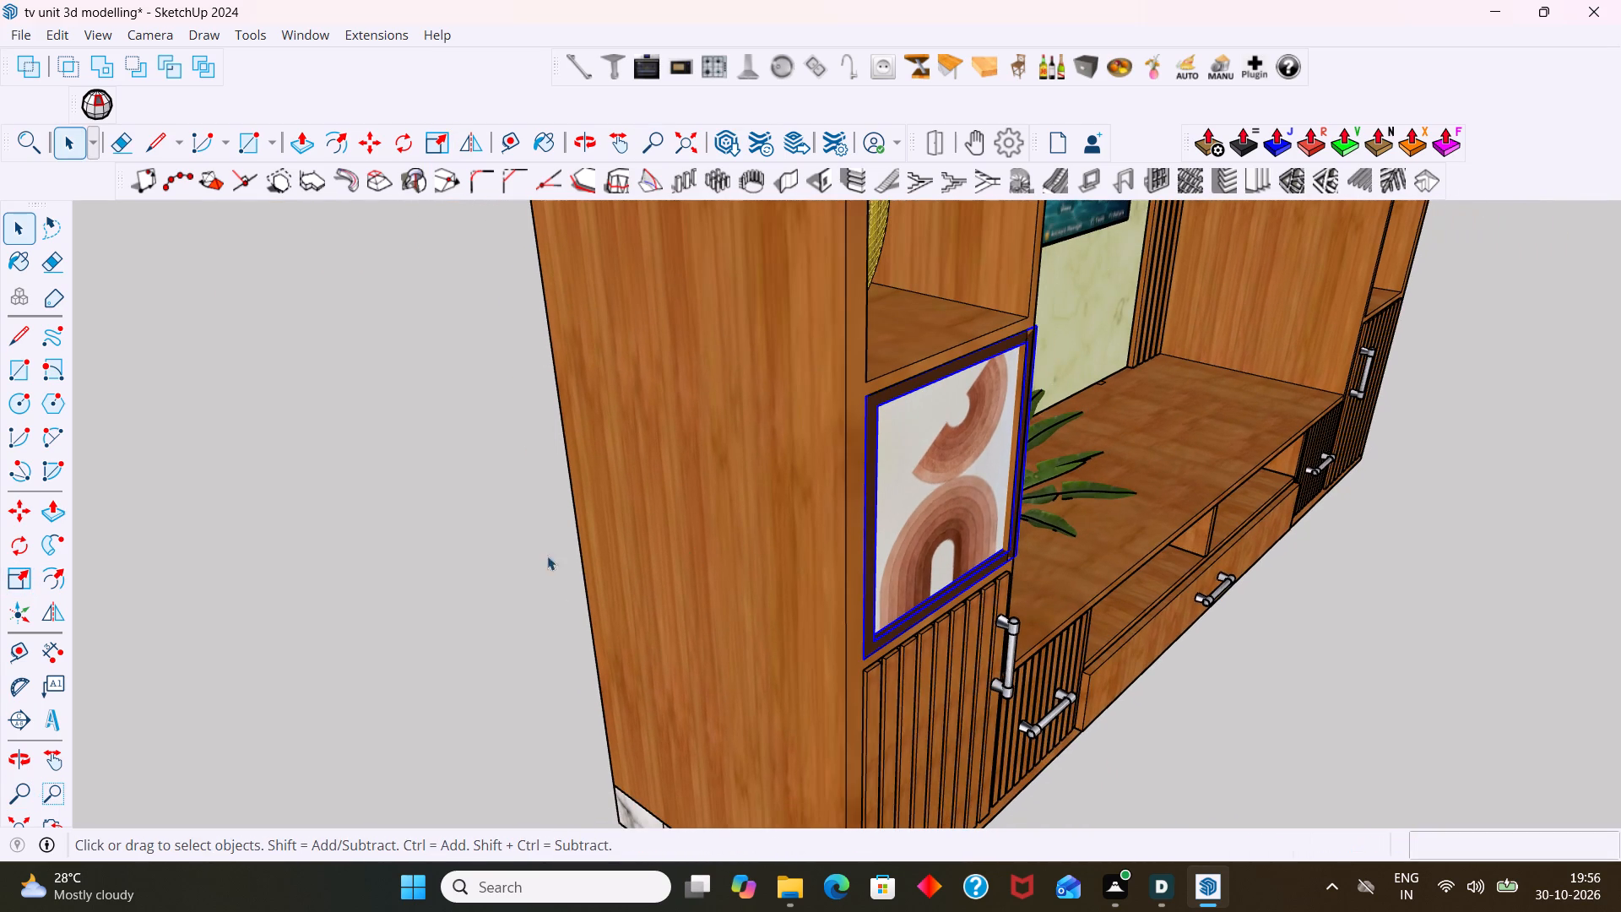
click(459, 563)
Move the picture frame about 774 mm along the red axis, out of the niche to the TV unit's left side.
scroll(467, 553, down, 6)
middle_drag(868, 579, 626, 508)
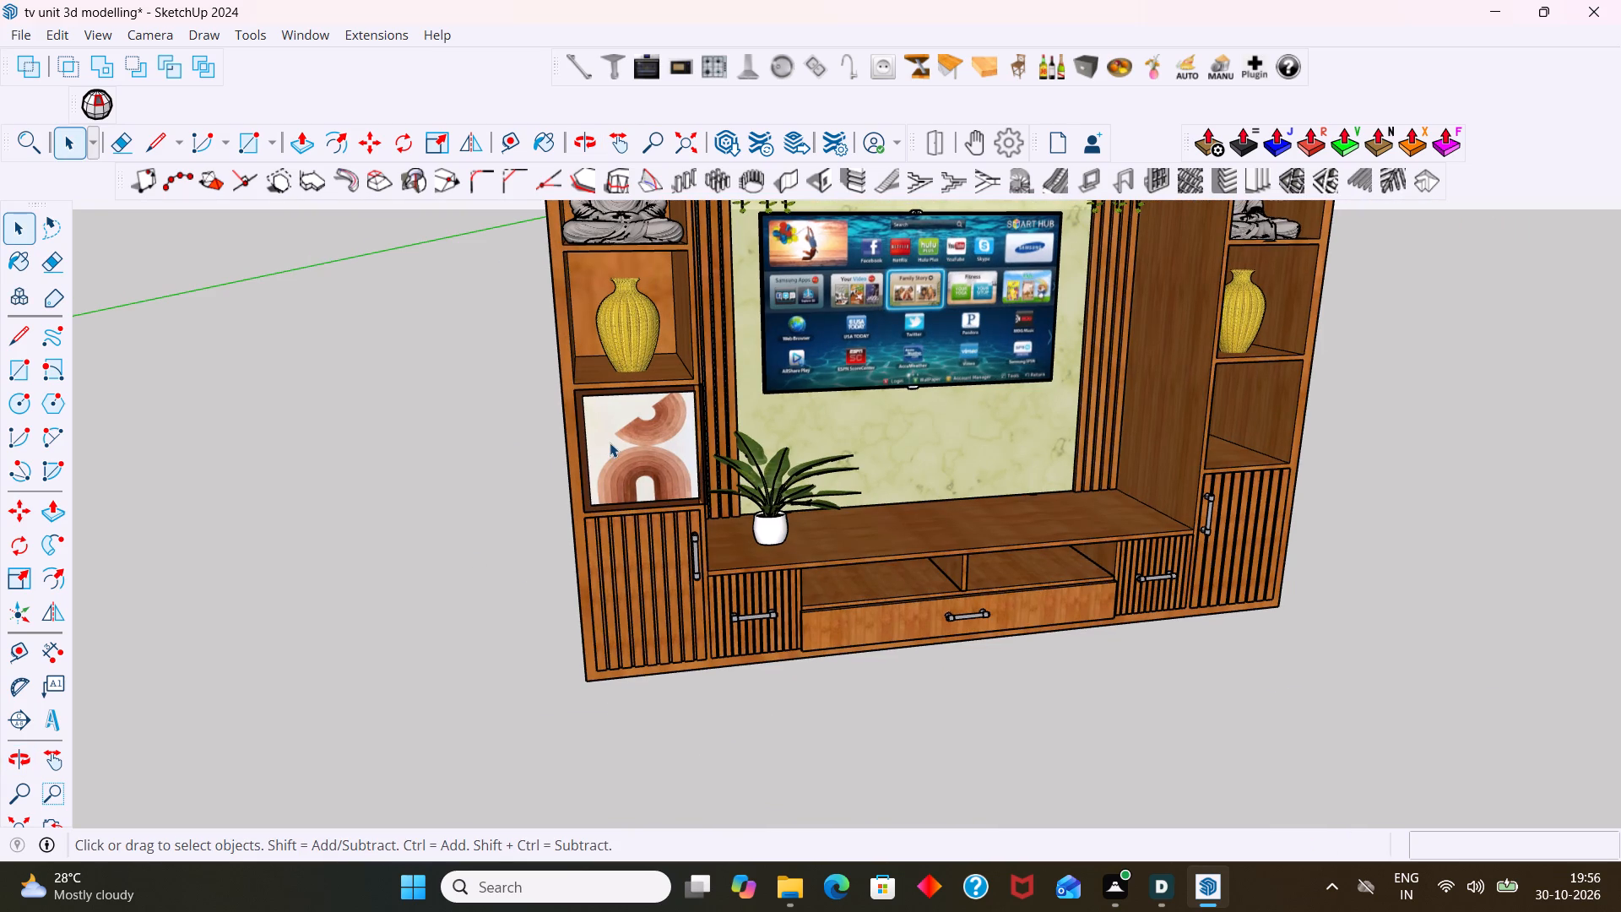
click(610, 442)
key(m)
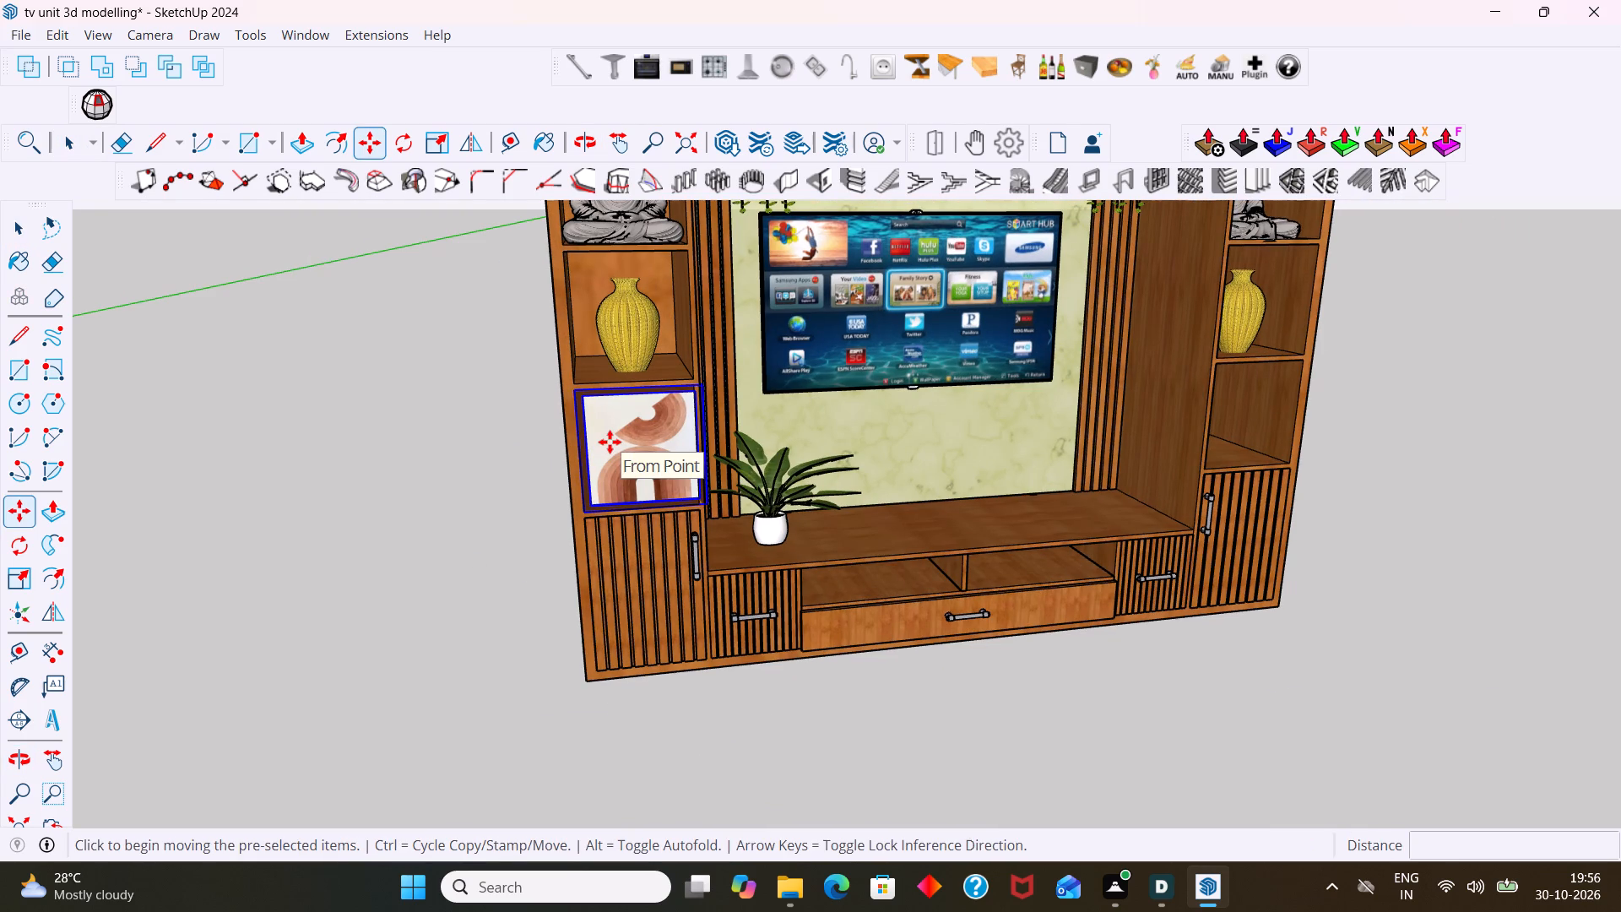
click(577, 388)
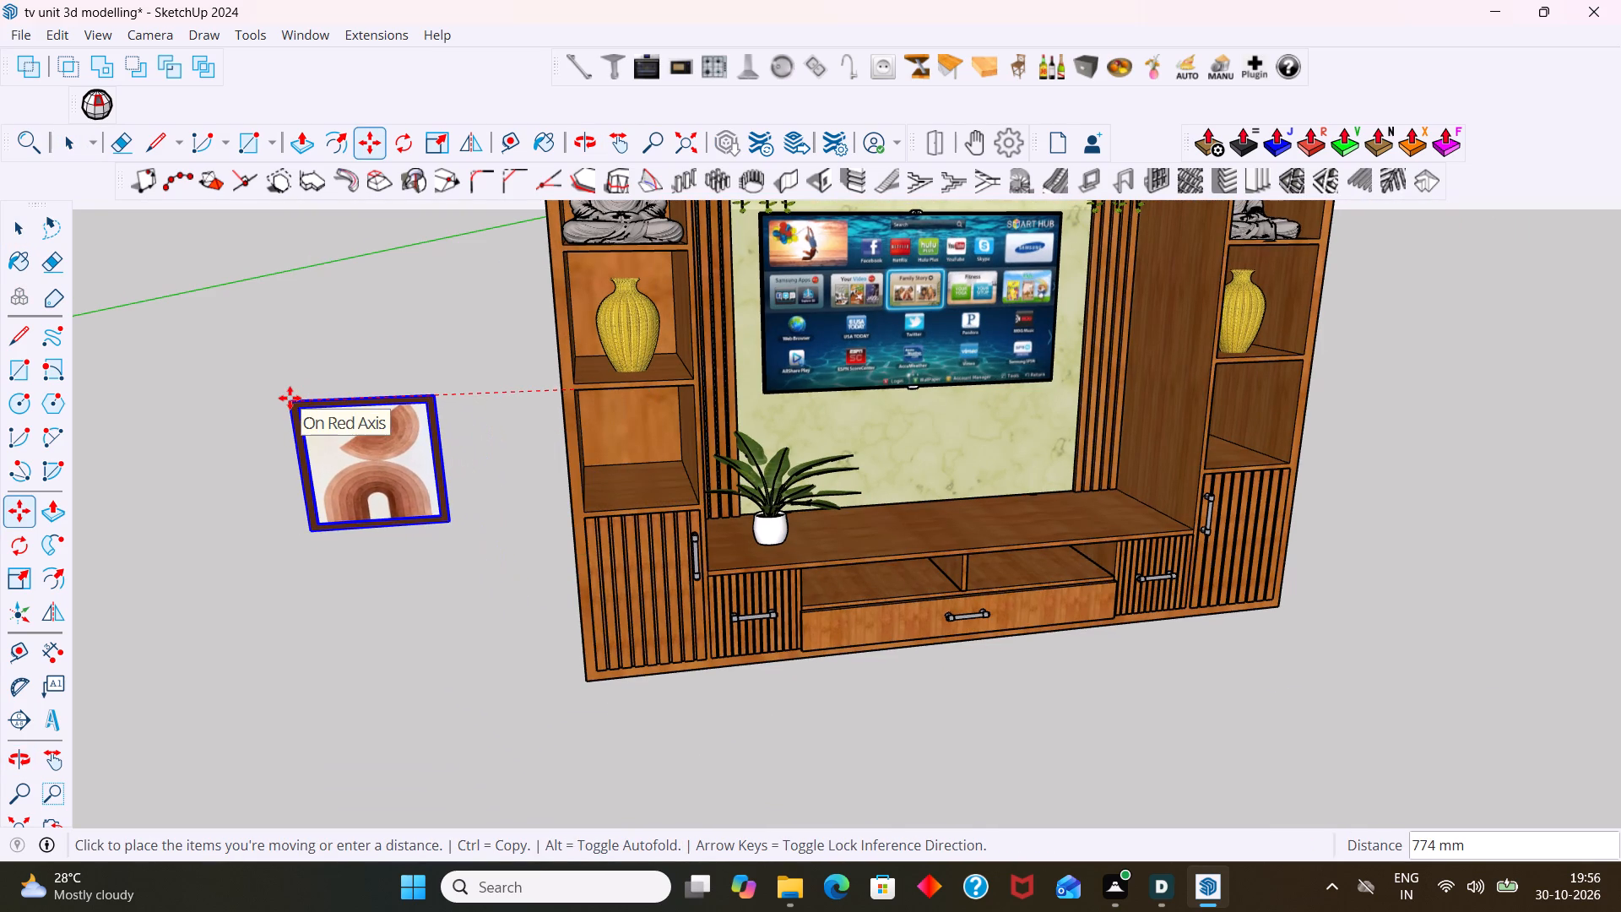
click(290, 398)
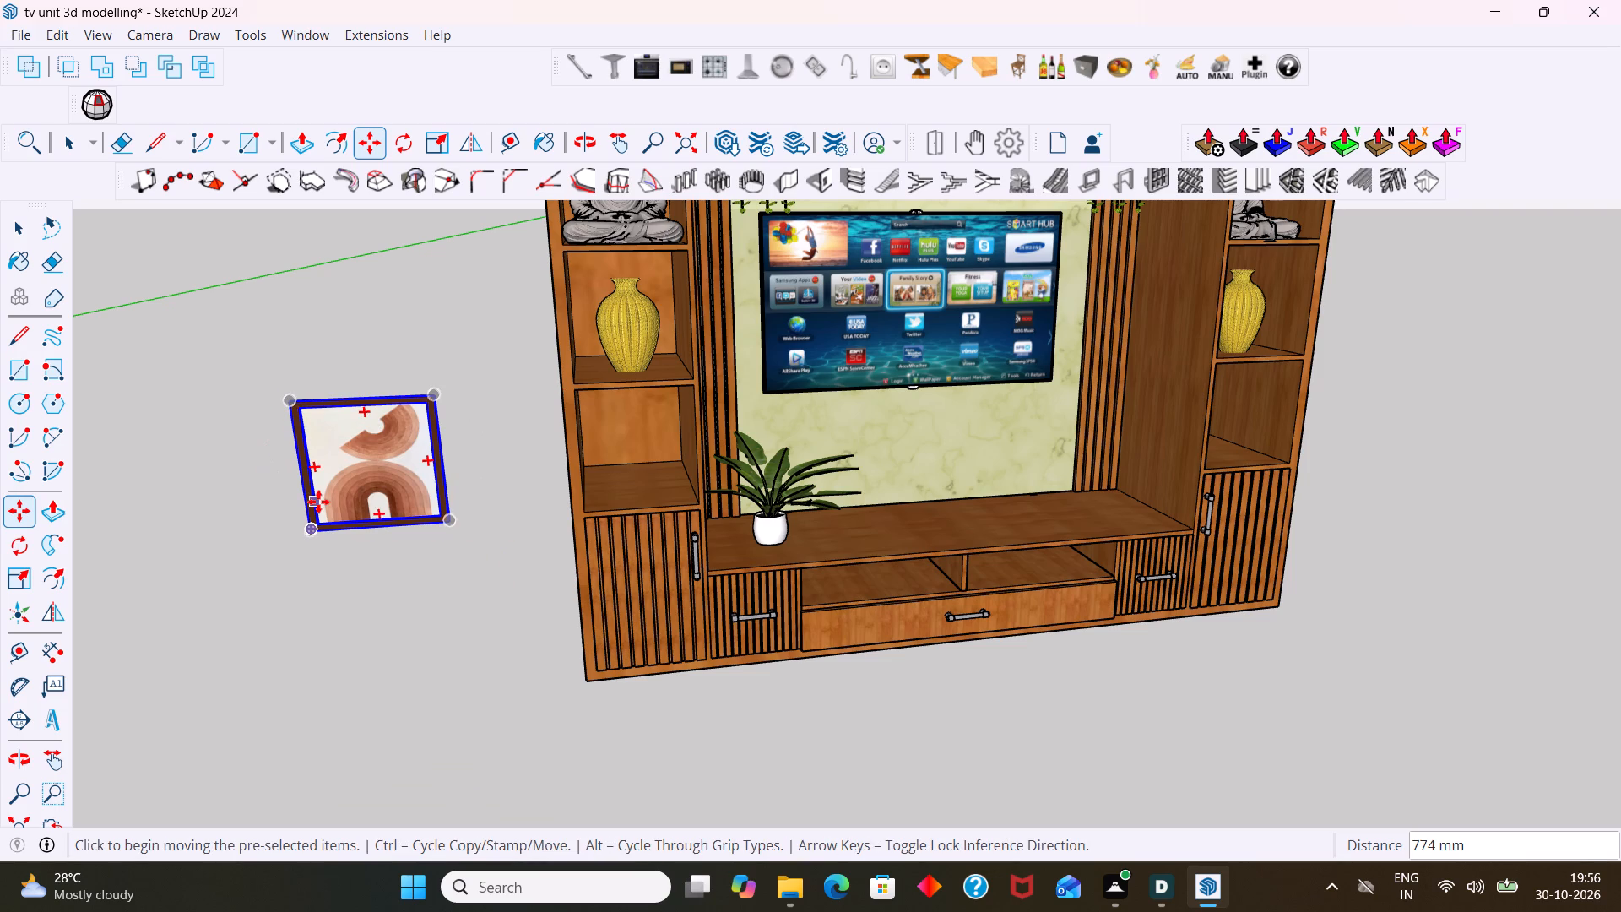
Scale the picture frame's width along its red axis from the left edge, mirroring it at a factor of about -0.40.
key(space)
scroll(337, 513, down, 4)
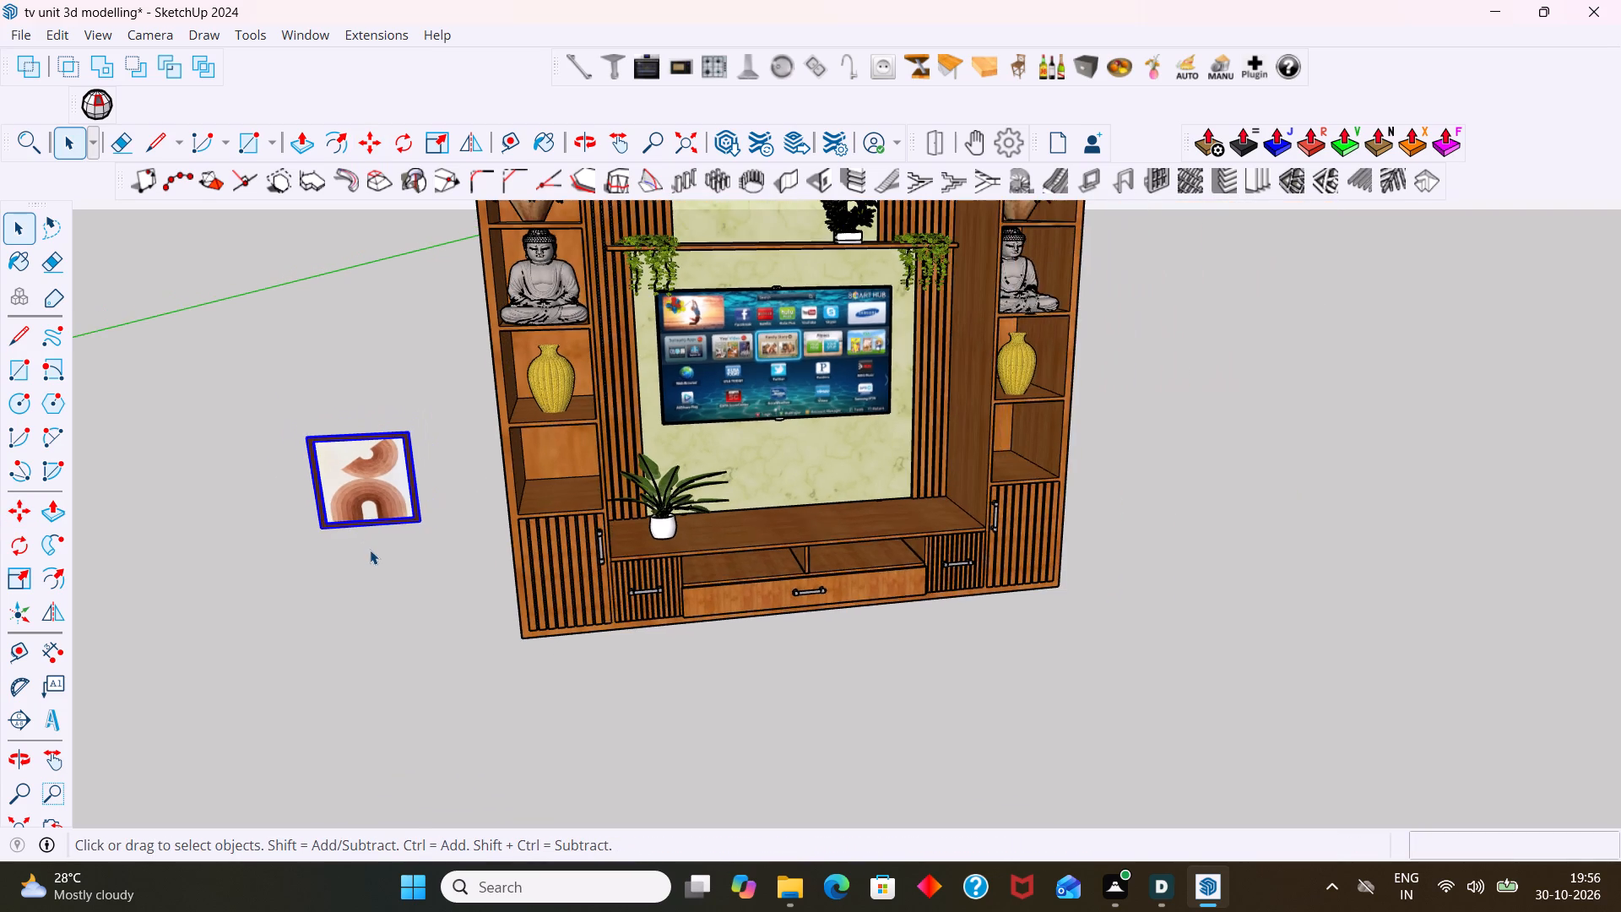
click(370, 559)
scroll(371, 556, down, 2)
click(387, 481)
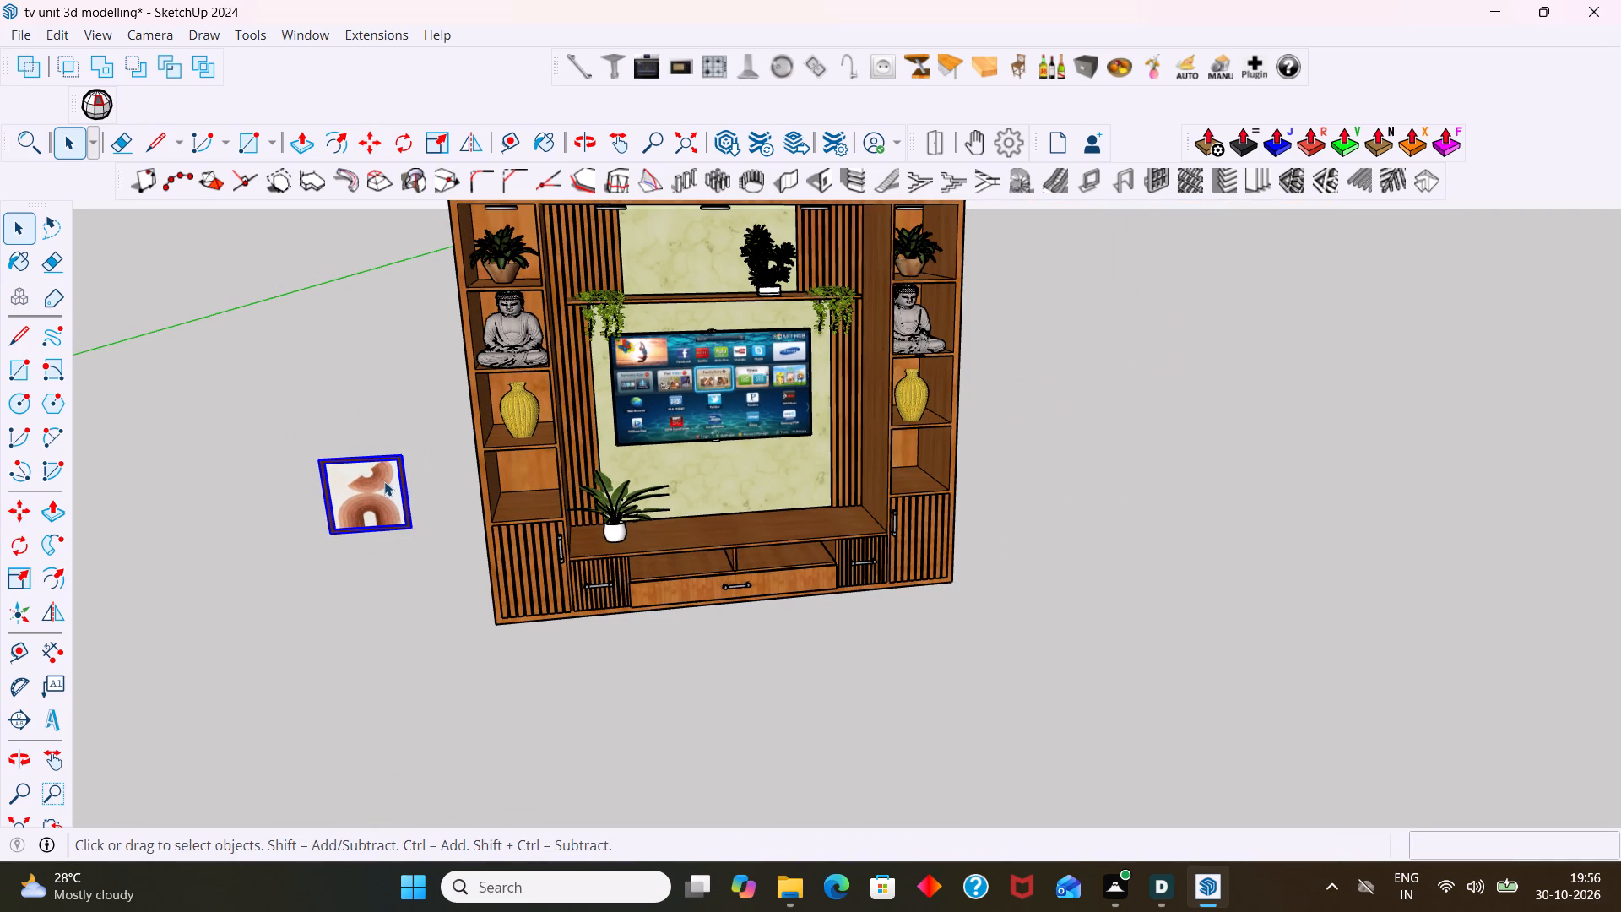
key(s)
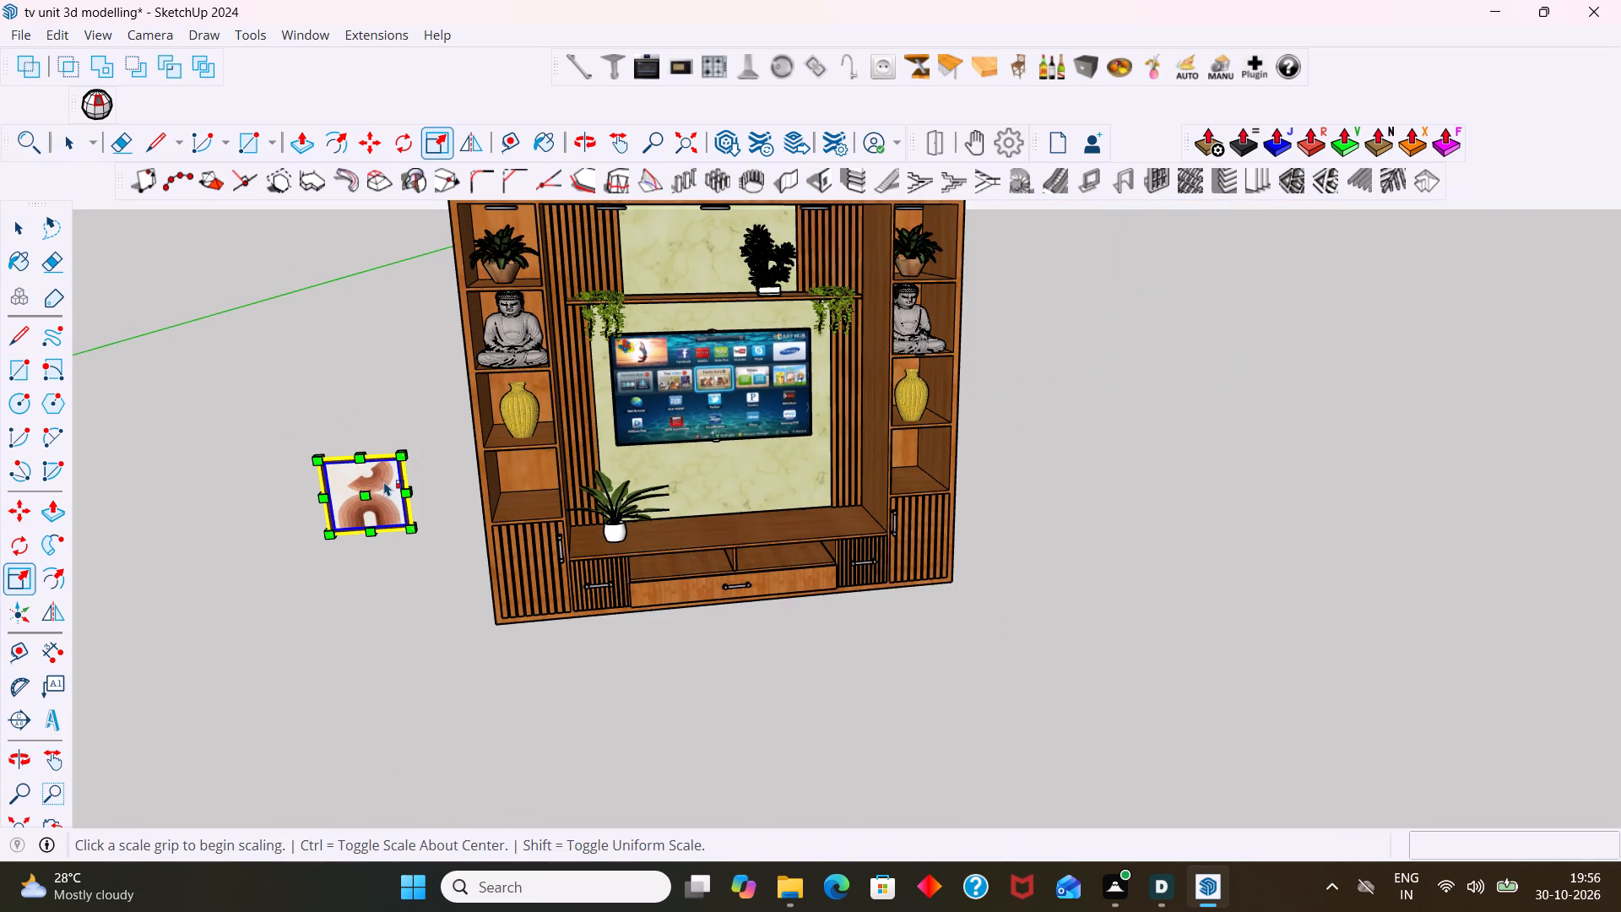
middle_drag(392, 494, 687, 450)
scroll(687, 451, down, 1)
scroll(388, 521, up, 13)
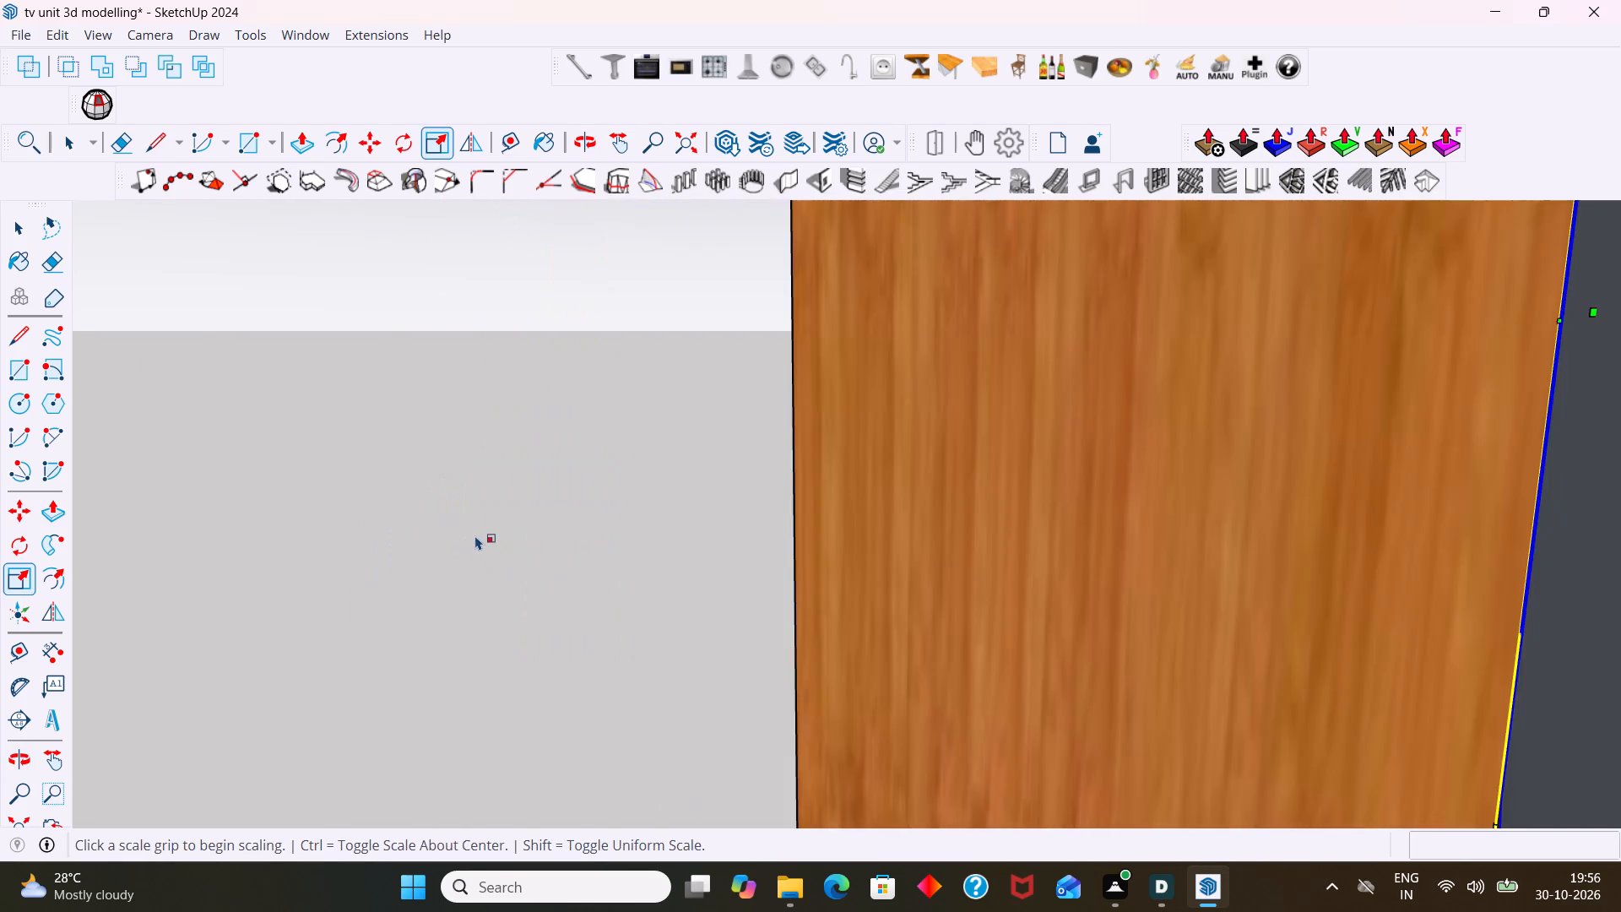
scroll(699, 509, down, 3)
scroll(708, 532, up, 3)
scroll(764, 505, down, 3)
scroll(819, 482, up, 3)
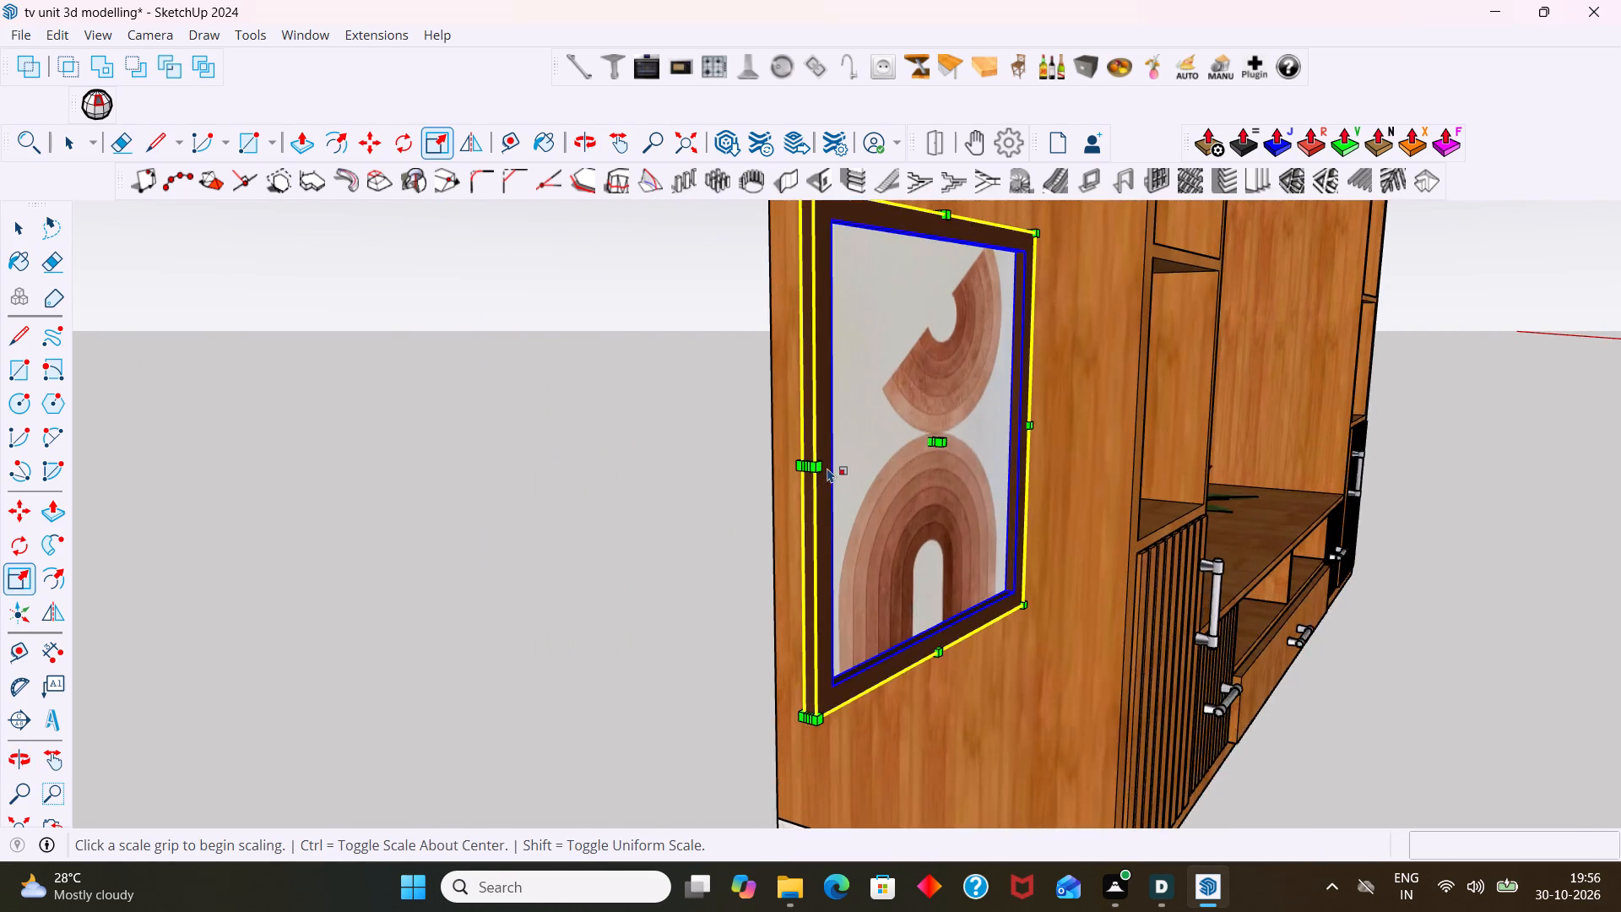
scroll(827, 468, up, 5)
click(797, 463)
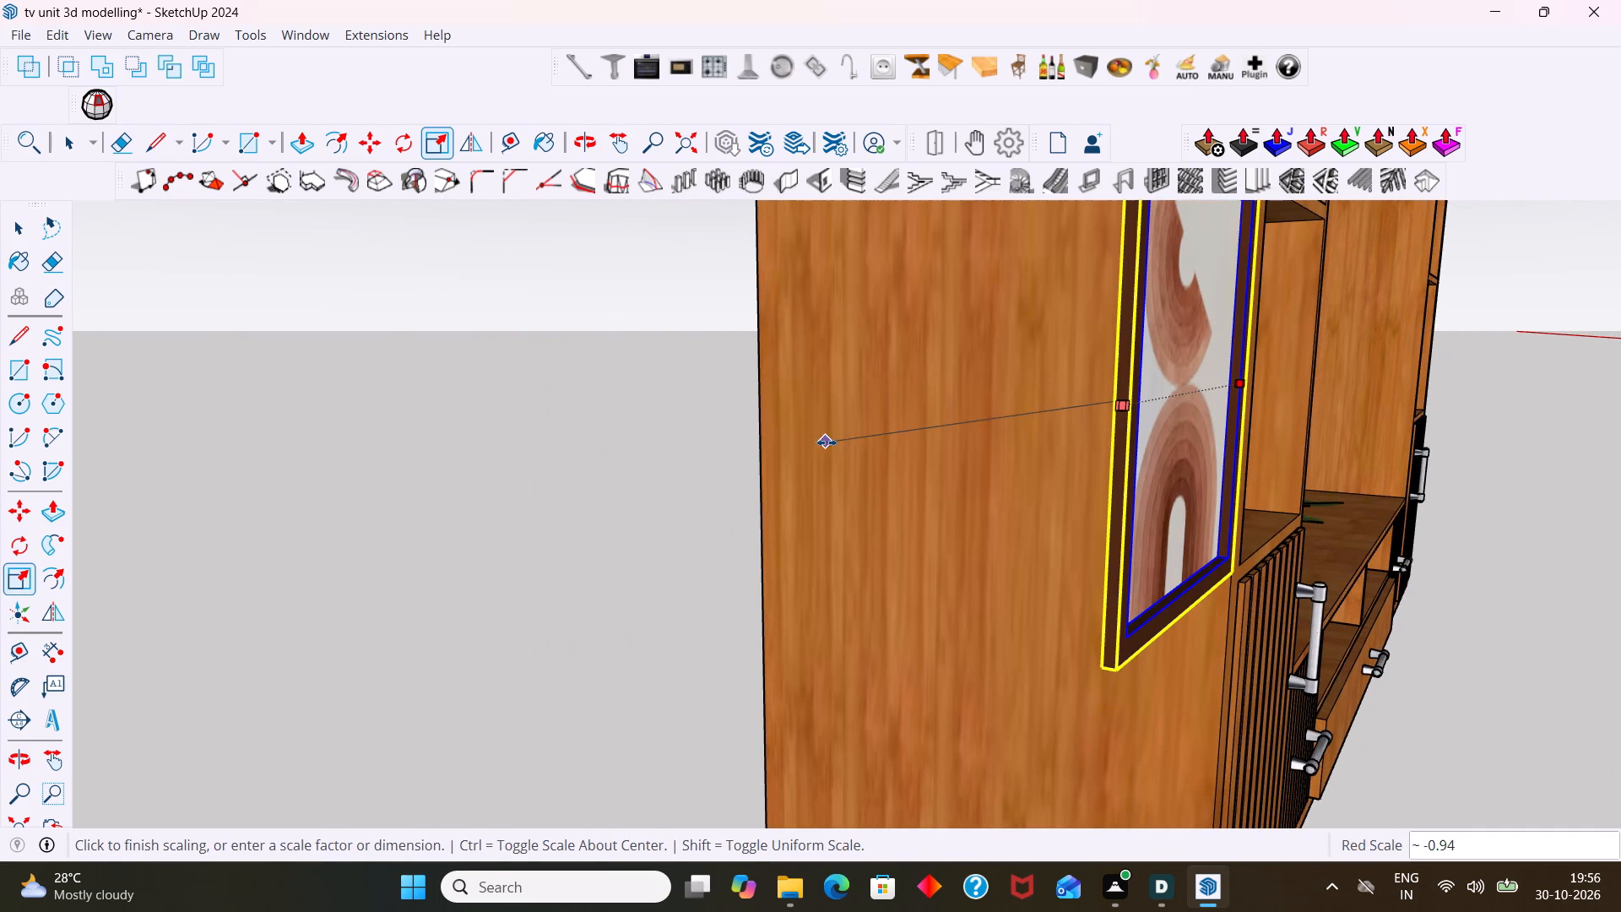
scroll(849, 431, down, 3)
middle_drag(1001, 436, 724, 443)
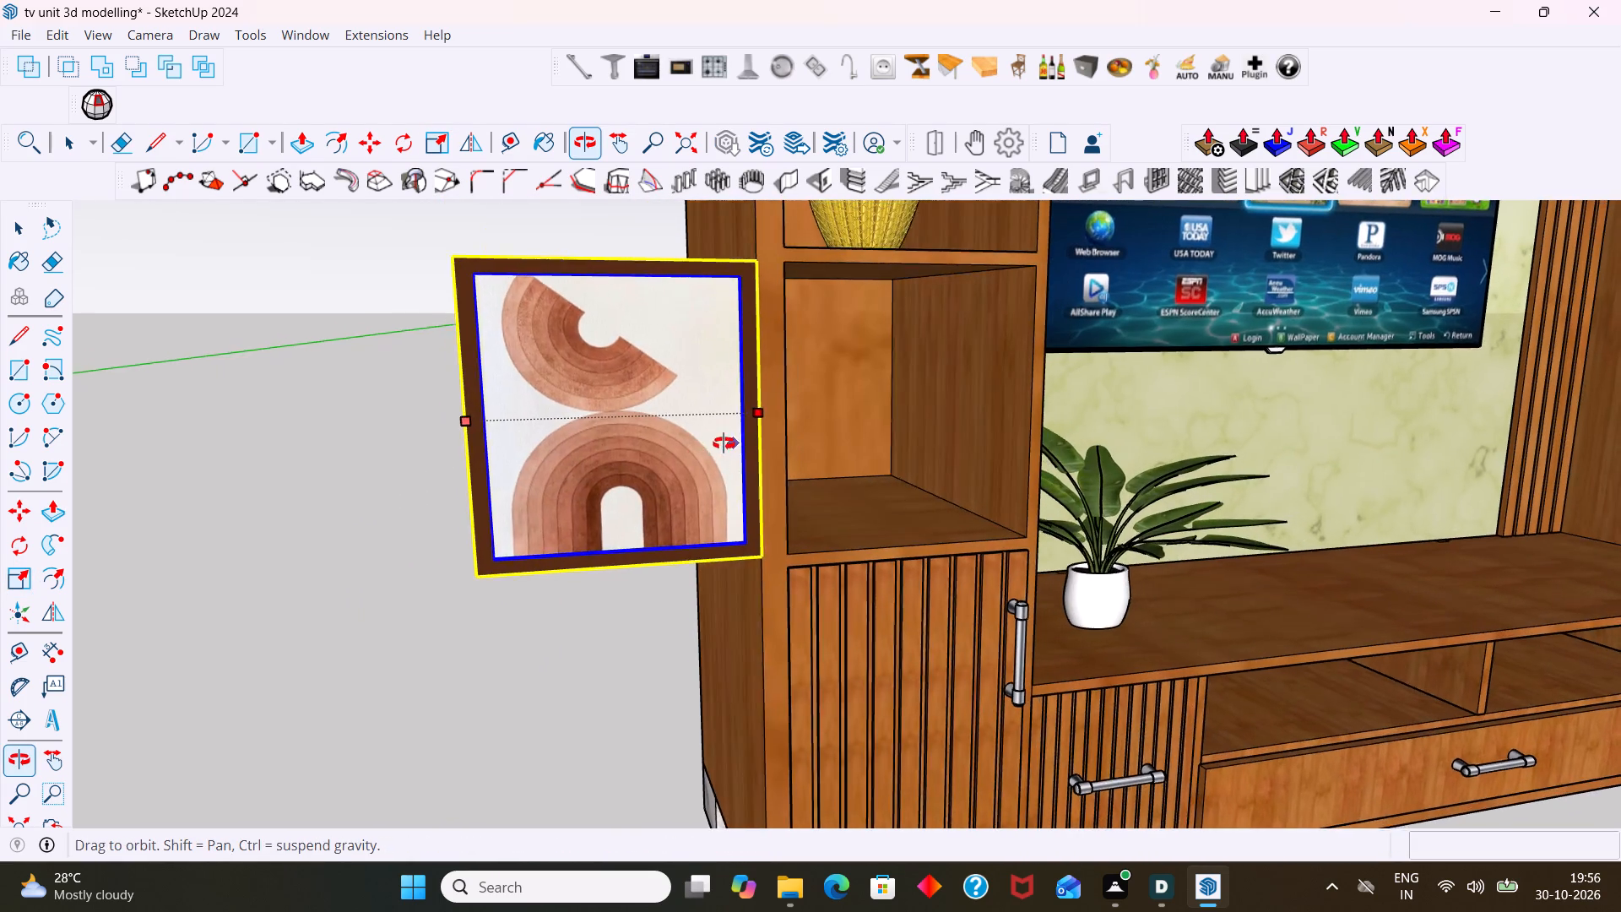
middle_drag(724, 443, 718, 451)
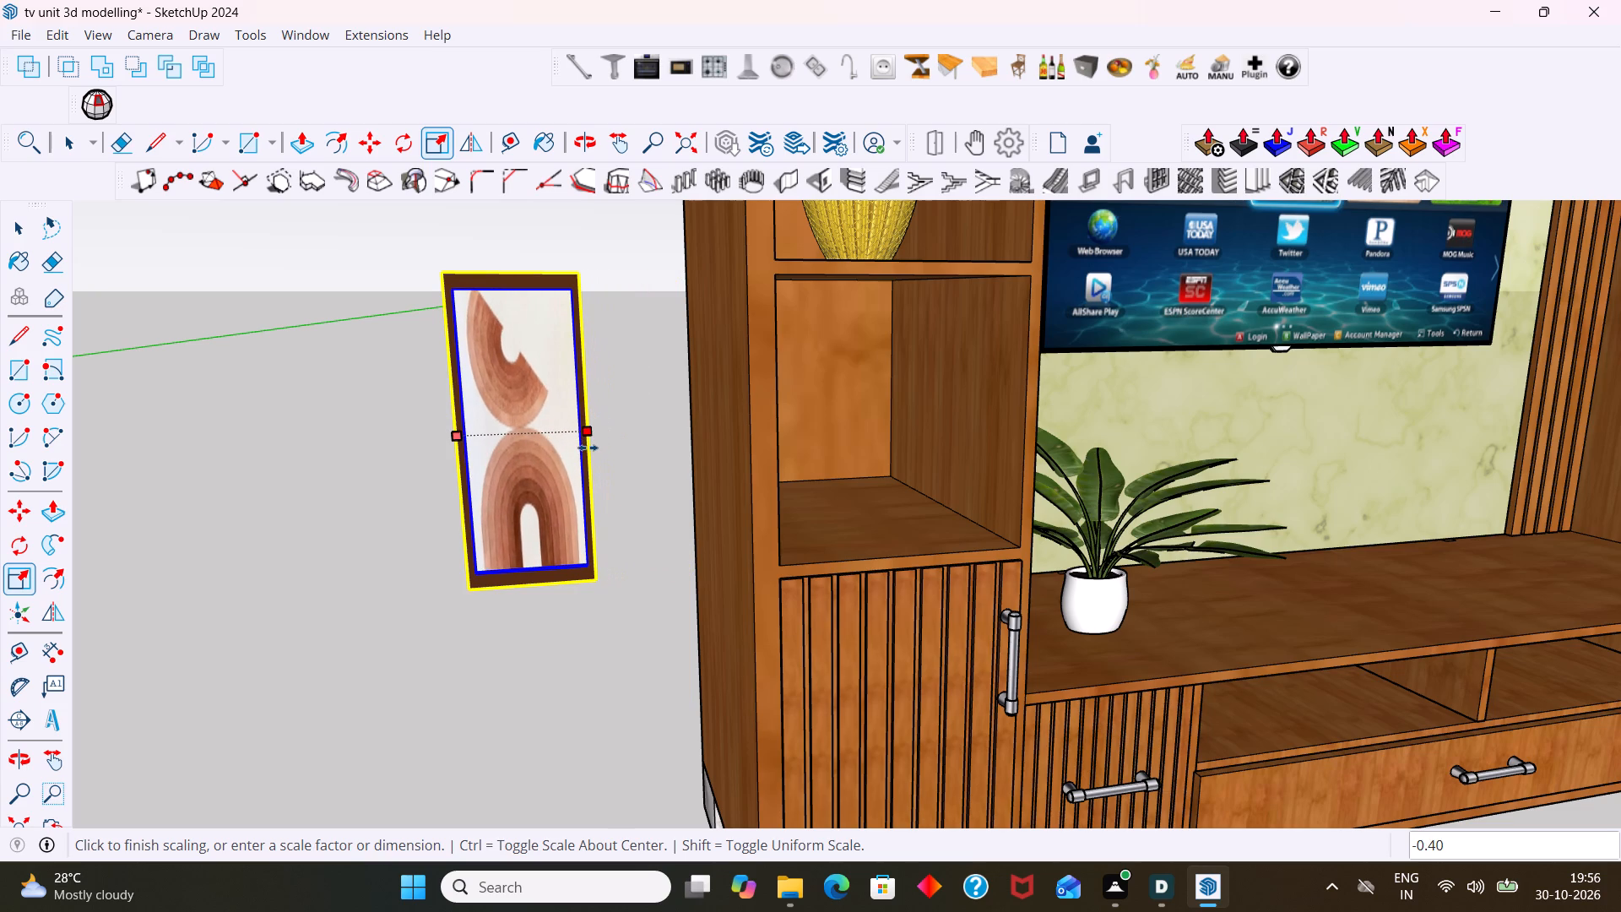
click(579, 449)
Scale the picture frame's height down along its green axis from the top edge to a factor of about 0.42.
middle_drag(551, 458, 490, 623)
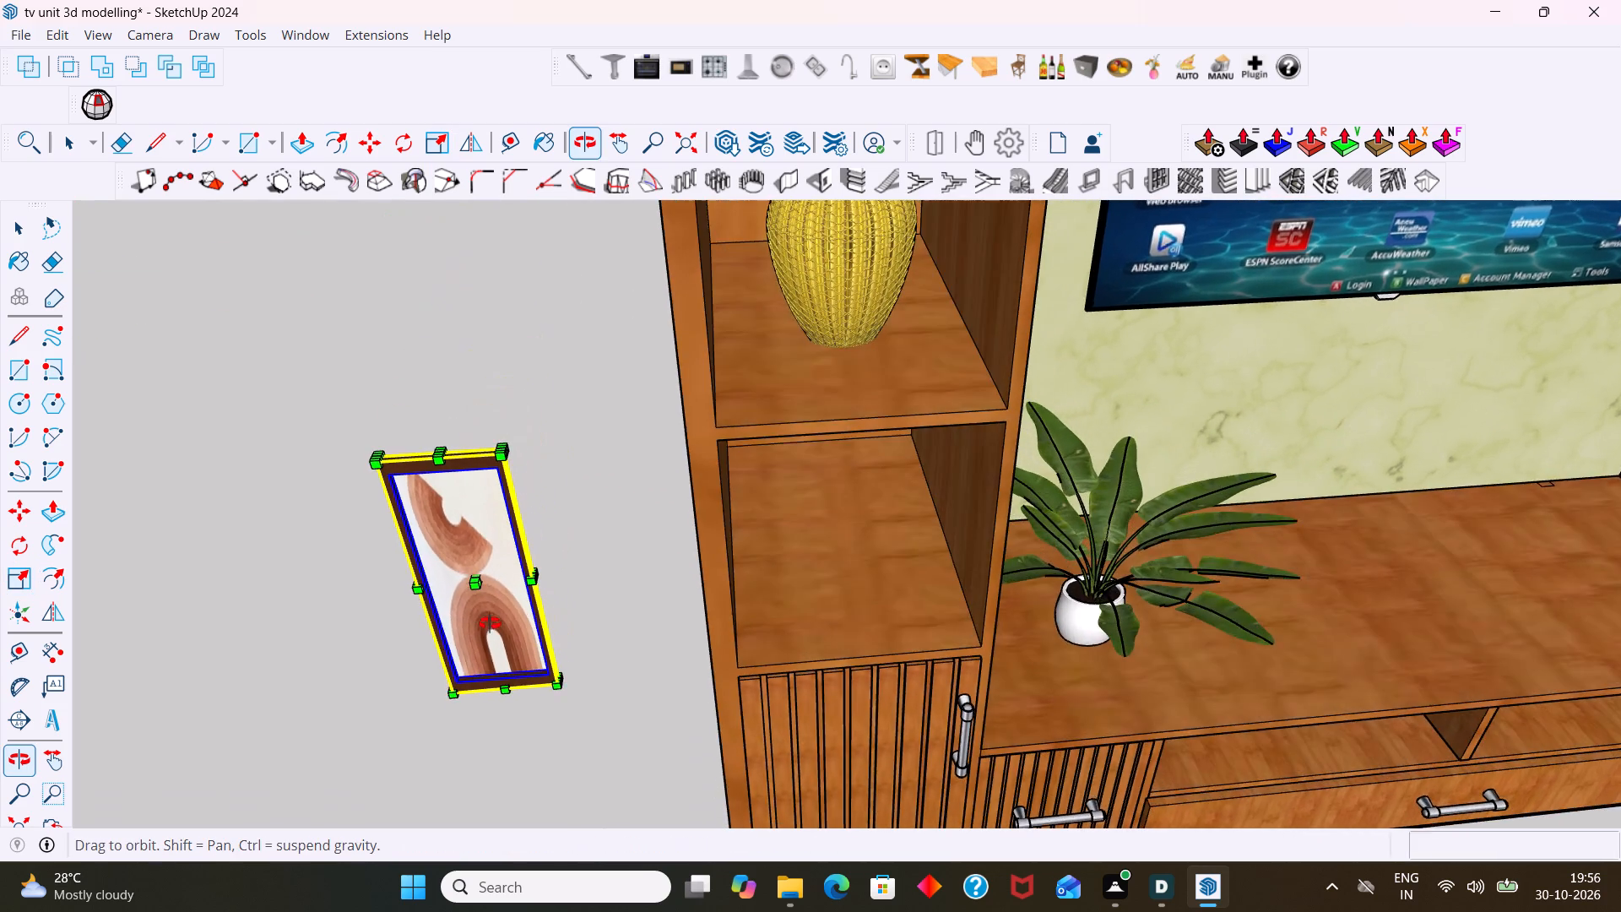
middle_drag(490, 623, 489, 624)
scroll(466, 518, up, 4)
shift+middle_drag(525, 448, 523, 298)
scroll(504, 356, down, 2)
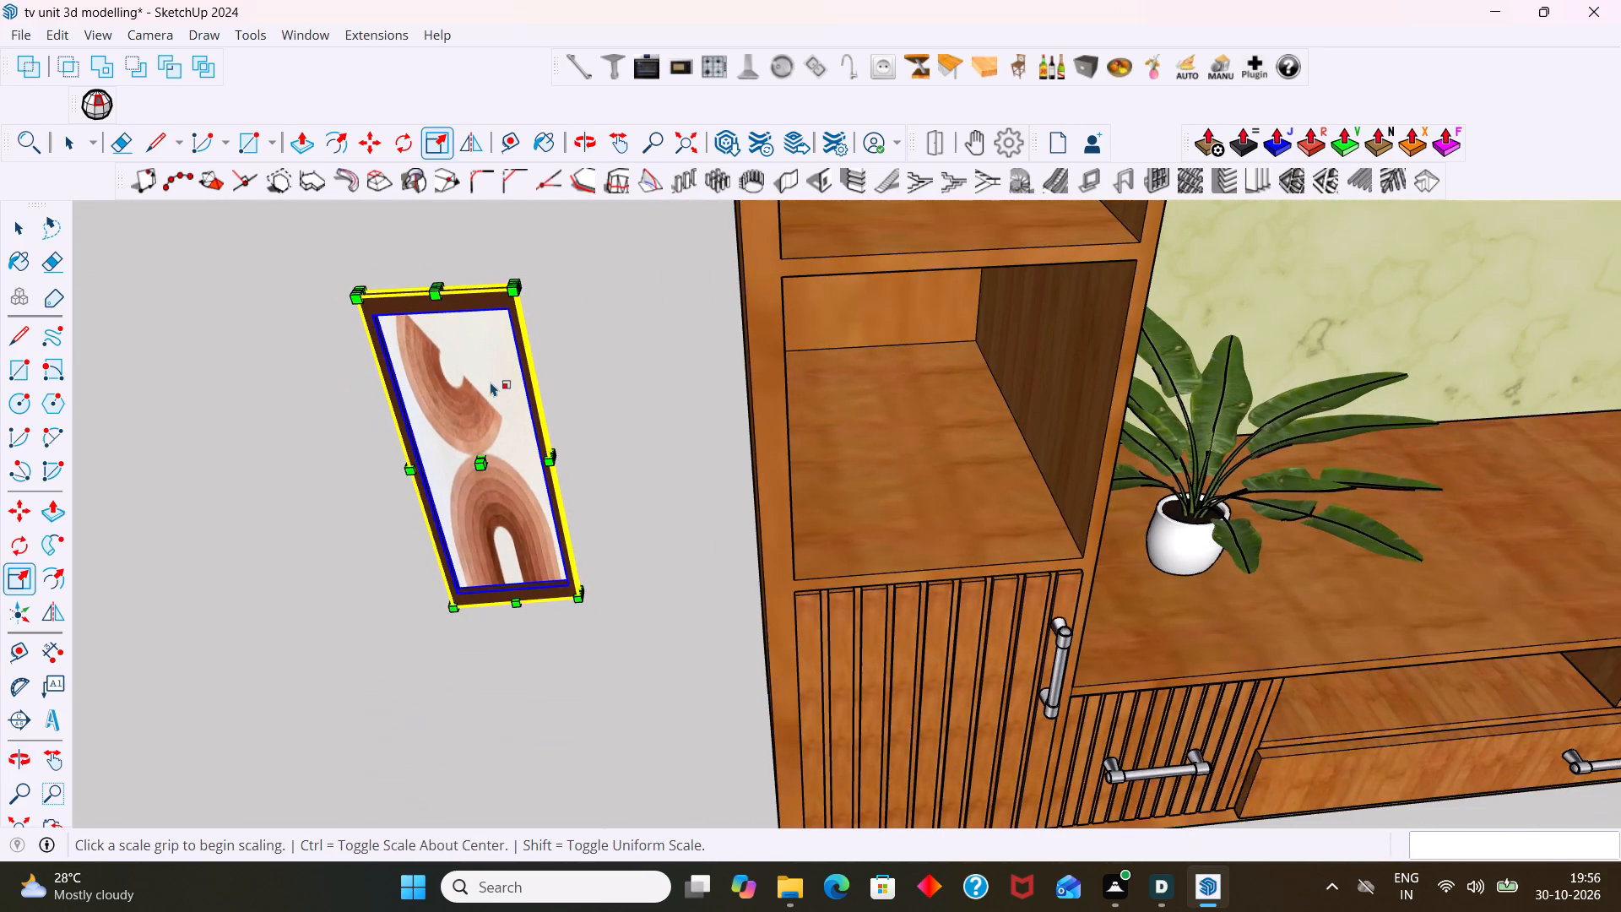
middle_drag(491, 382, 468, 611)
scroll(396, 595, up, 1)
middle_drag(398, 586, 474, 377)
scroll(500, 411, up, 7)
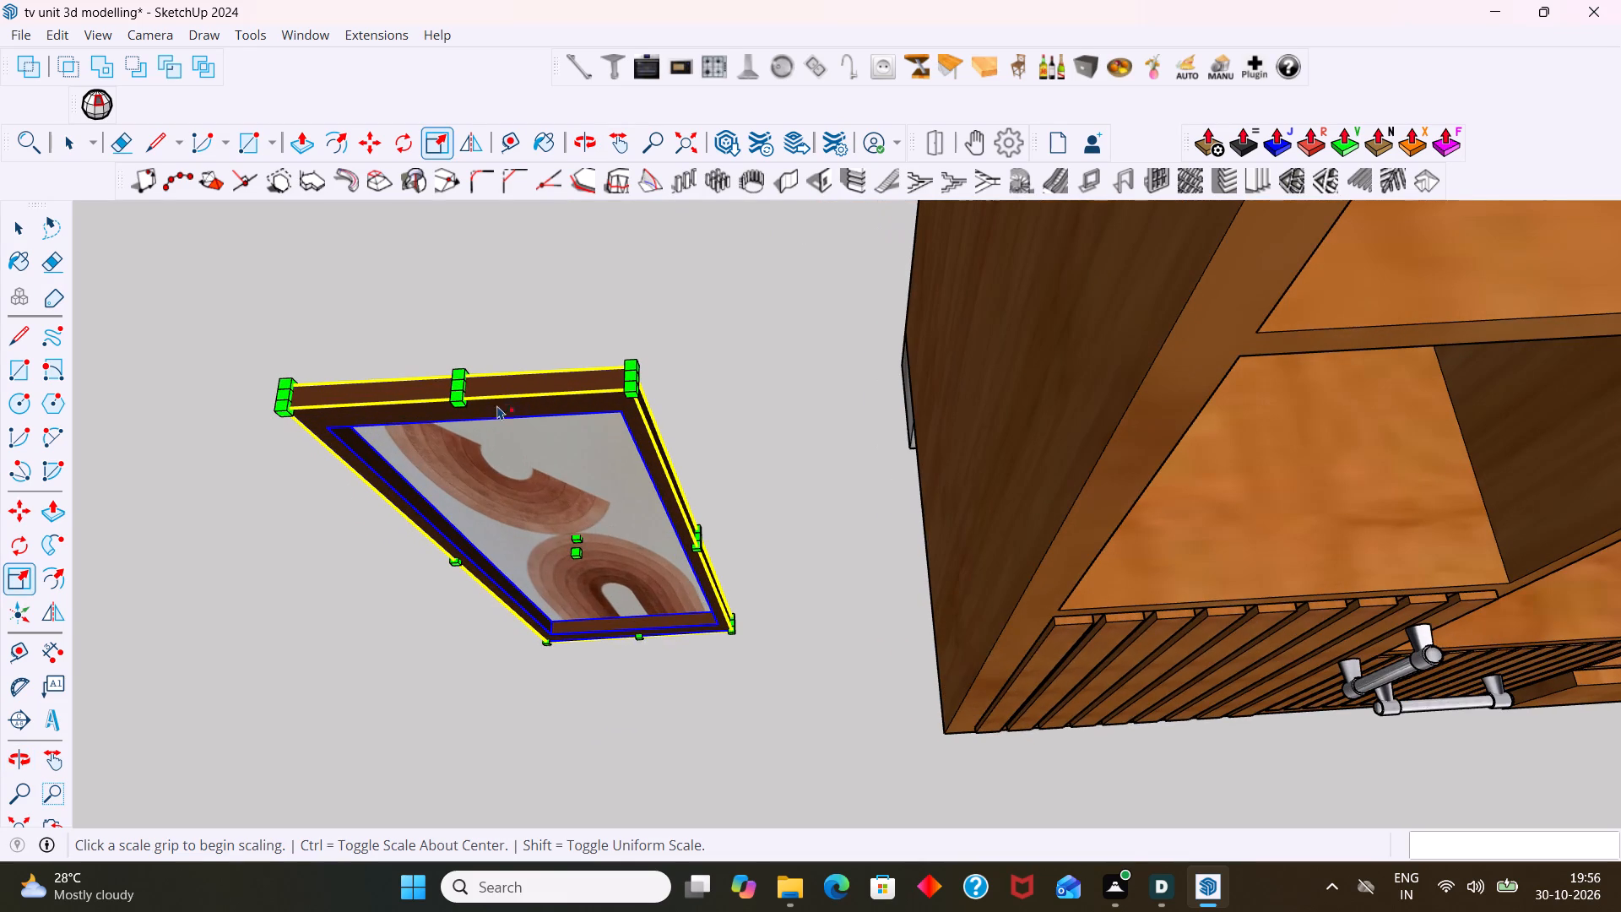
click(458, 388)
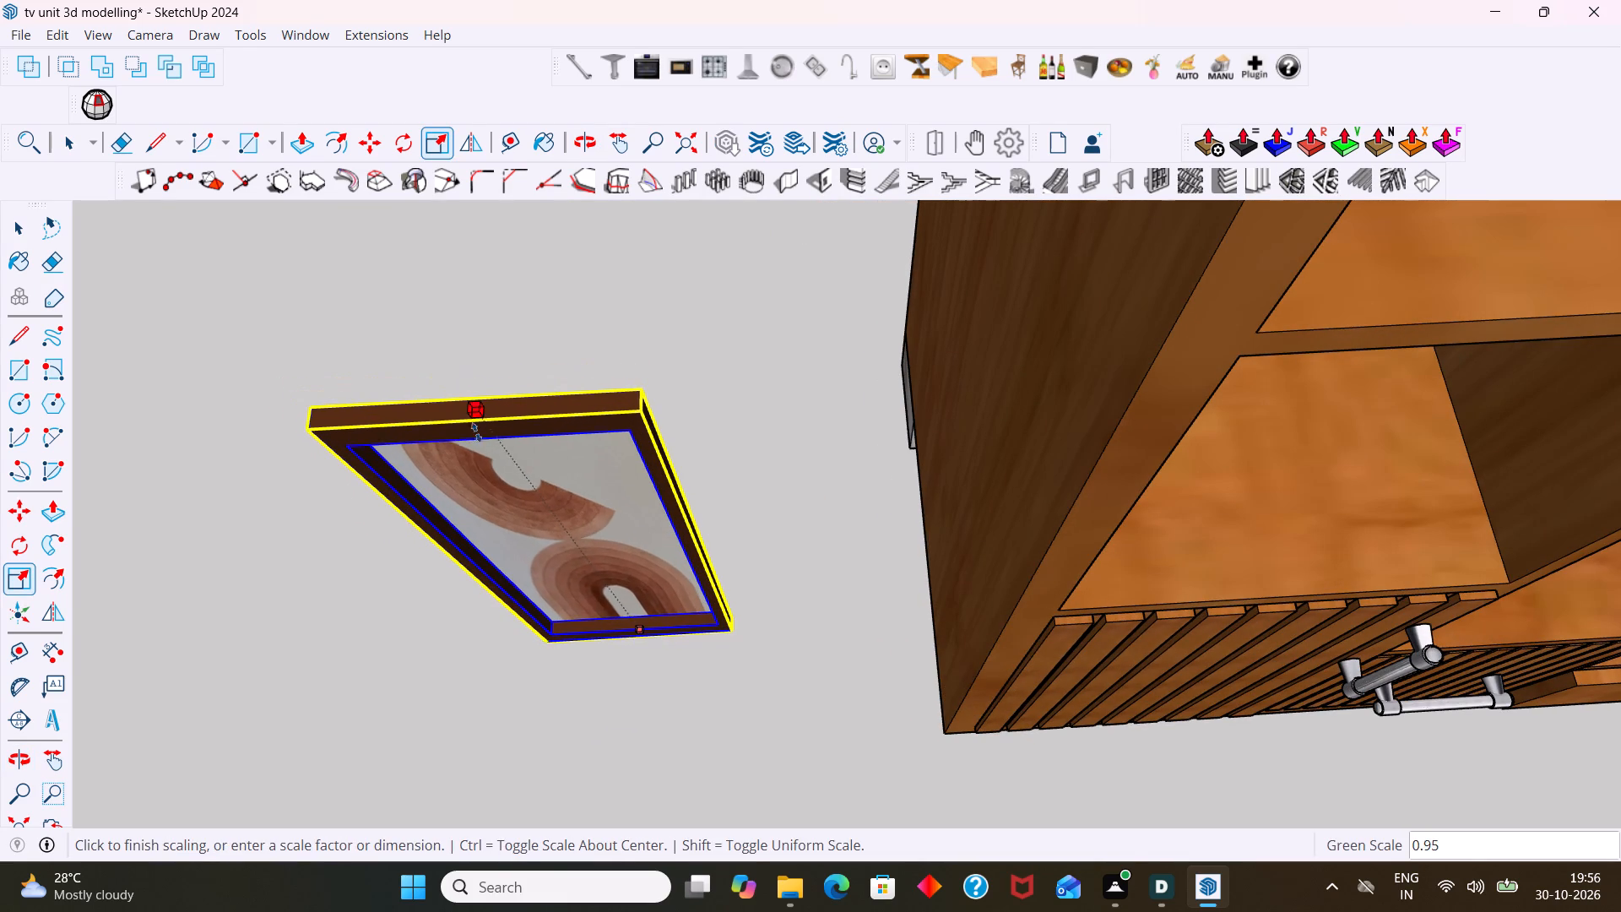
middle_drag(554, 533, 547, 328)
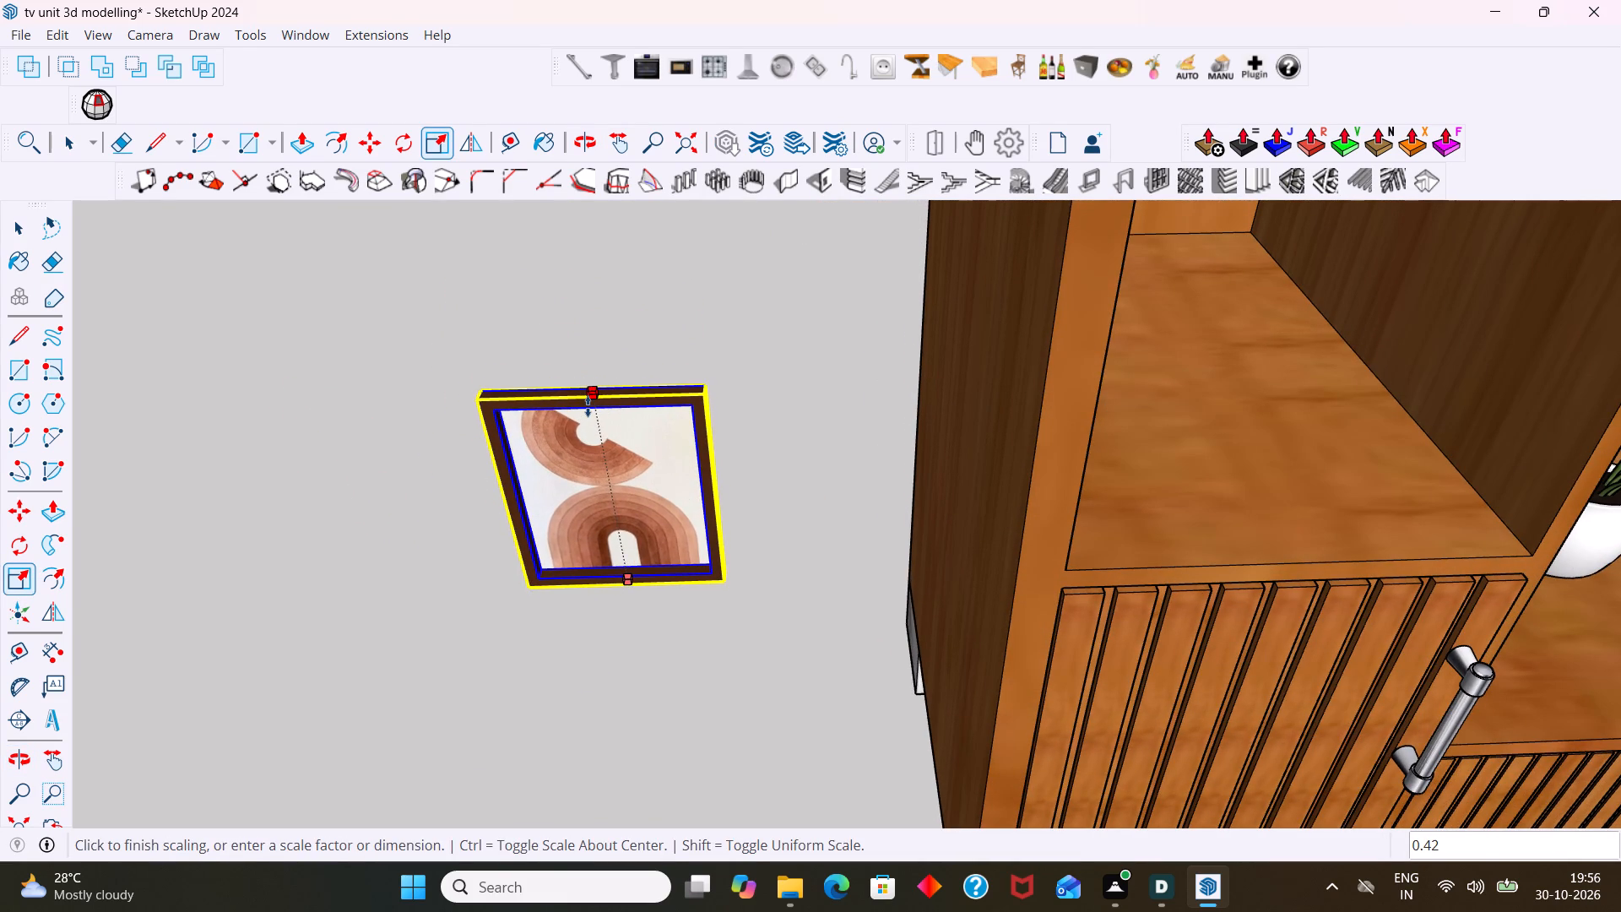
click(588, 406)
Scale the picture frame's width down along its red axis from the left edge to a factor of about 0.40.
middle_drag(485, 507, 634, 452)
scroll(652, 465, up, 5)
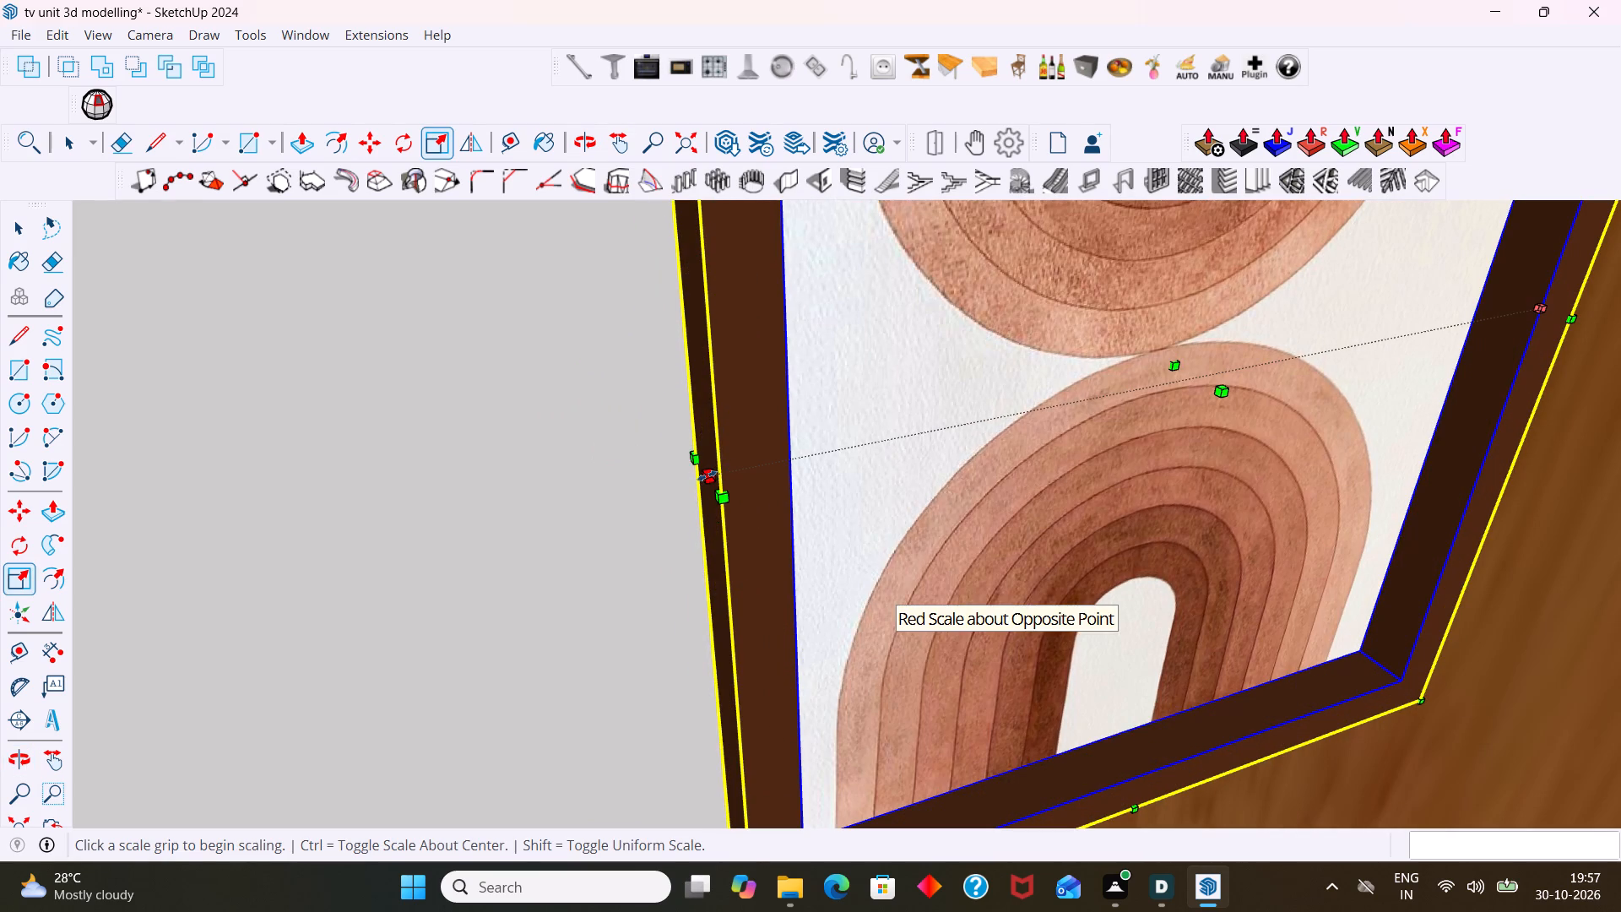
click(707, 475)
scroll(858, 469, down, 3)
scroll(946, 438, down, 1)
middle_drag(949, 441, 692, 394)
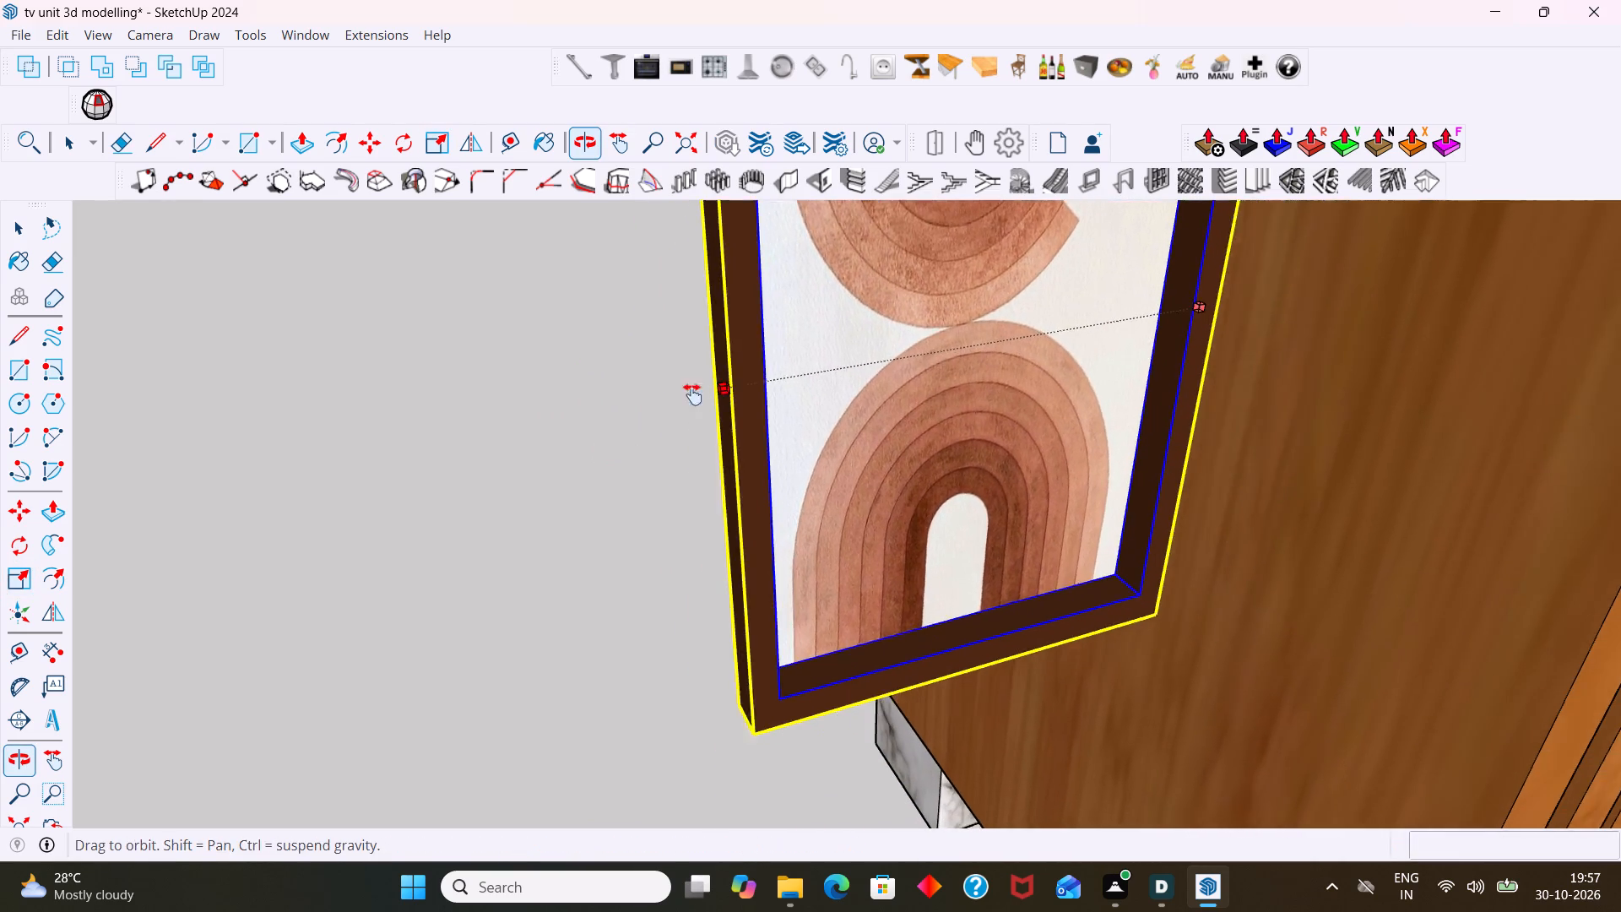
middle_drag(692, 394, 667, 393)
scroll(675, 387, down, 10)
scroll(805, 421, up, 1)
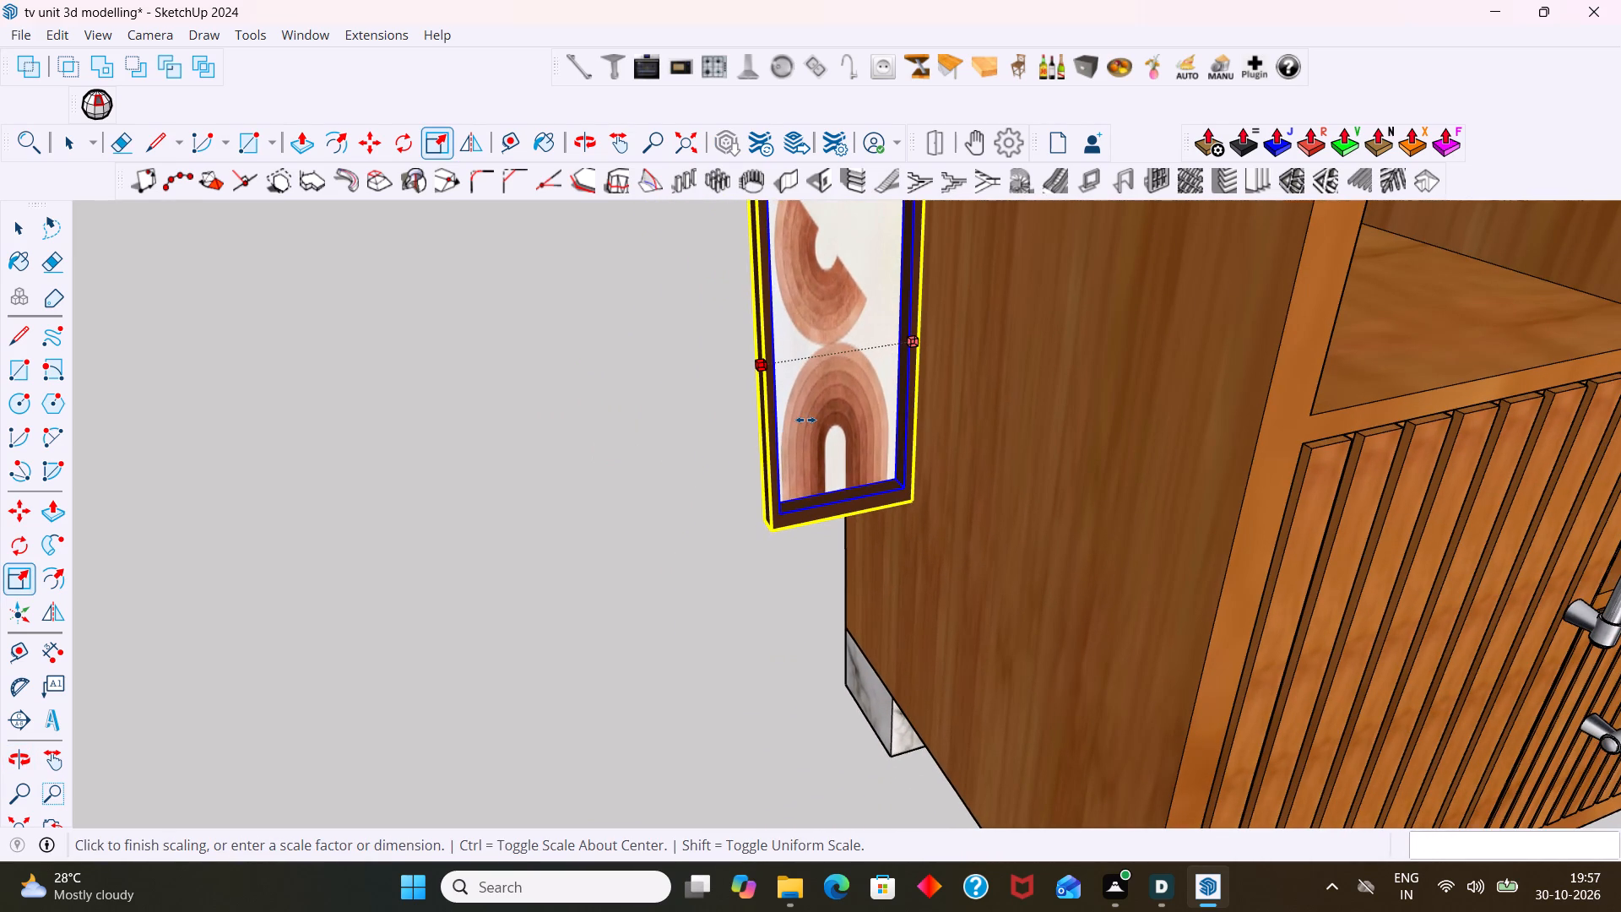
shift+middle_drag(805, 418, 726, 501)
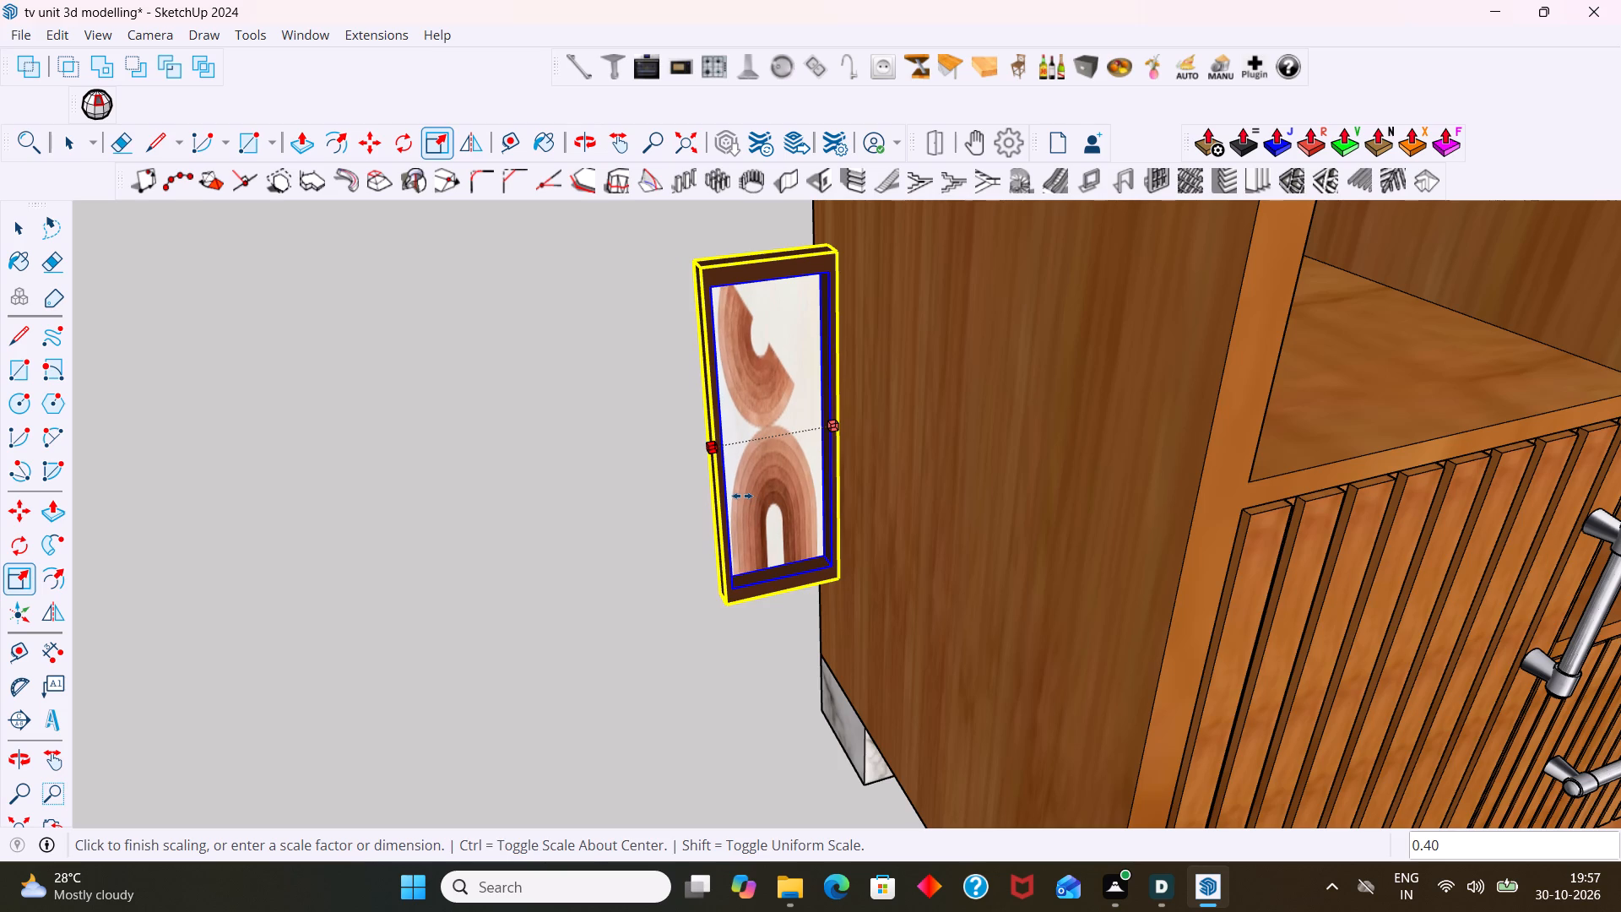
click(742, 496)
Scale the picture frame's height down again from its top edge to a green-axis factor of about 0.53.
middle_drag(786, 357, 703, 437)
scroll(714, 371, up, 2)
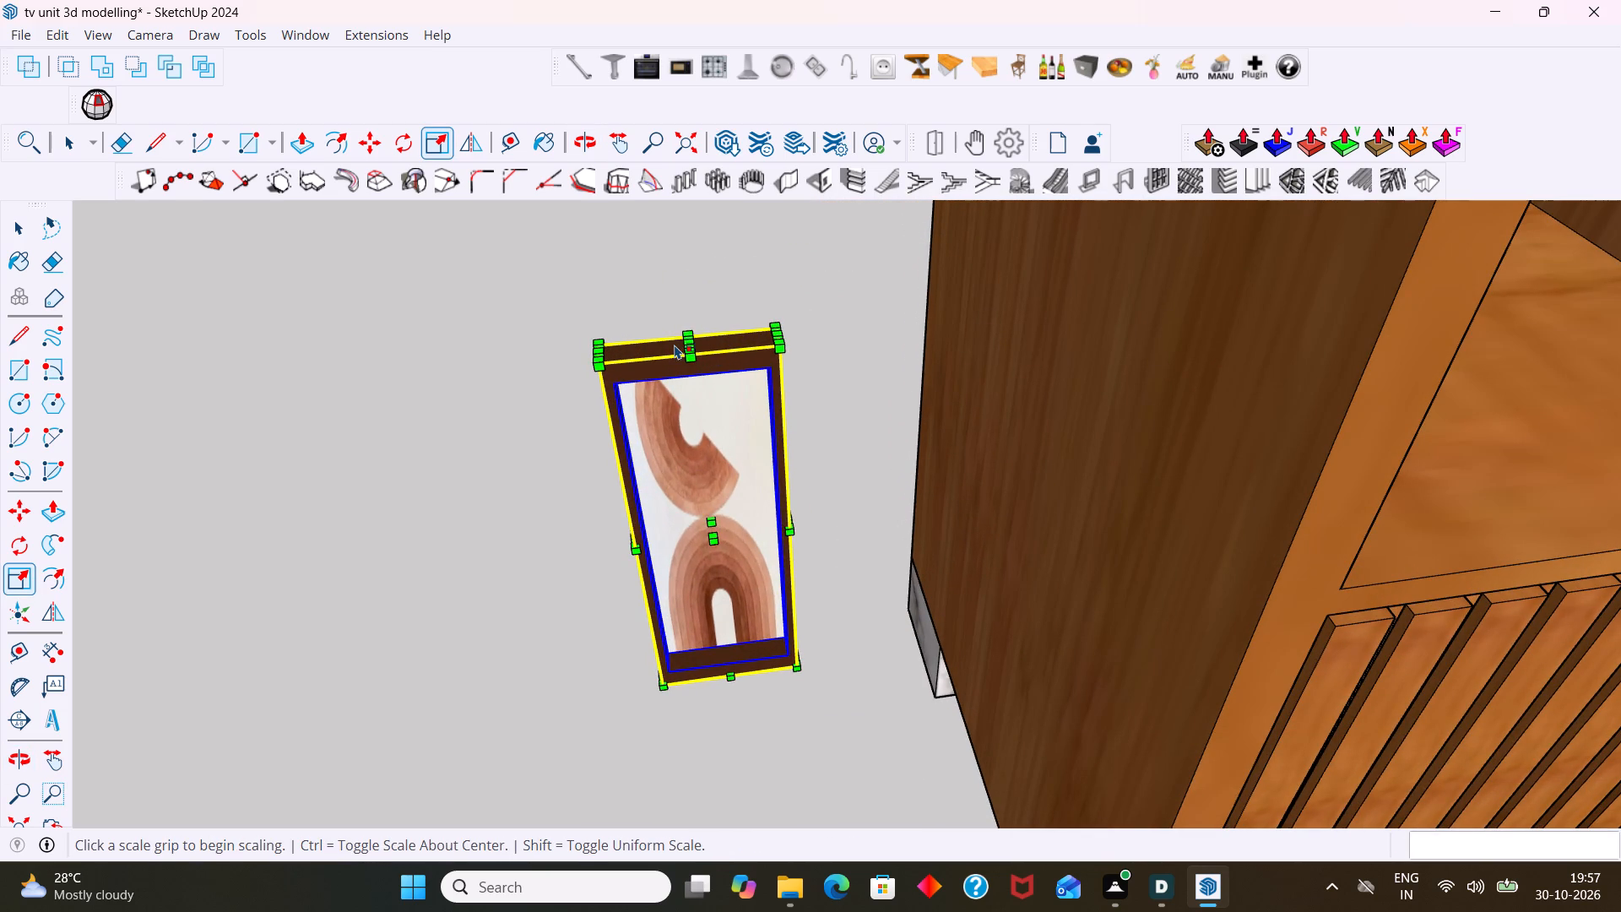
click(687, 343)
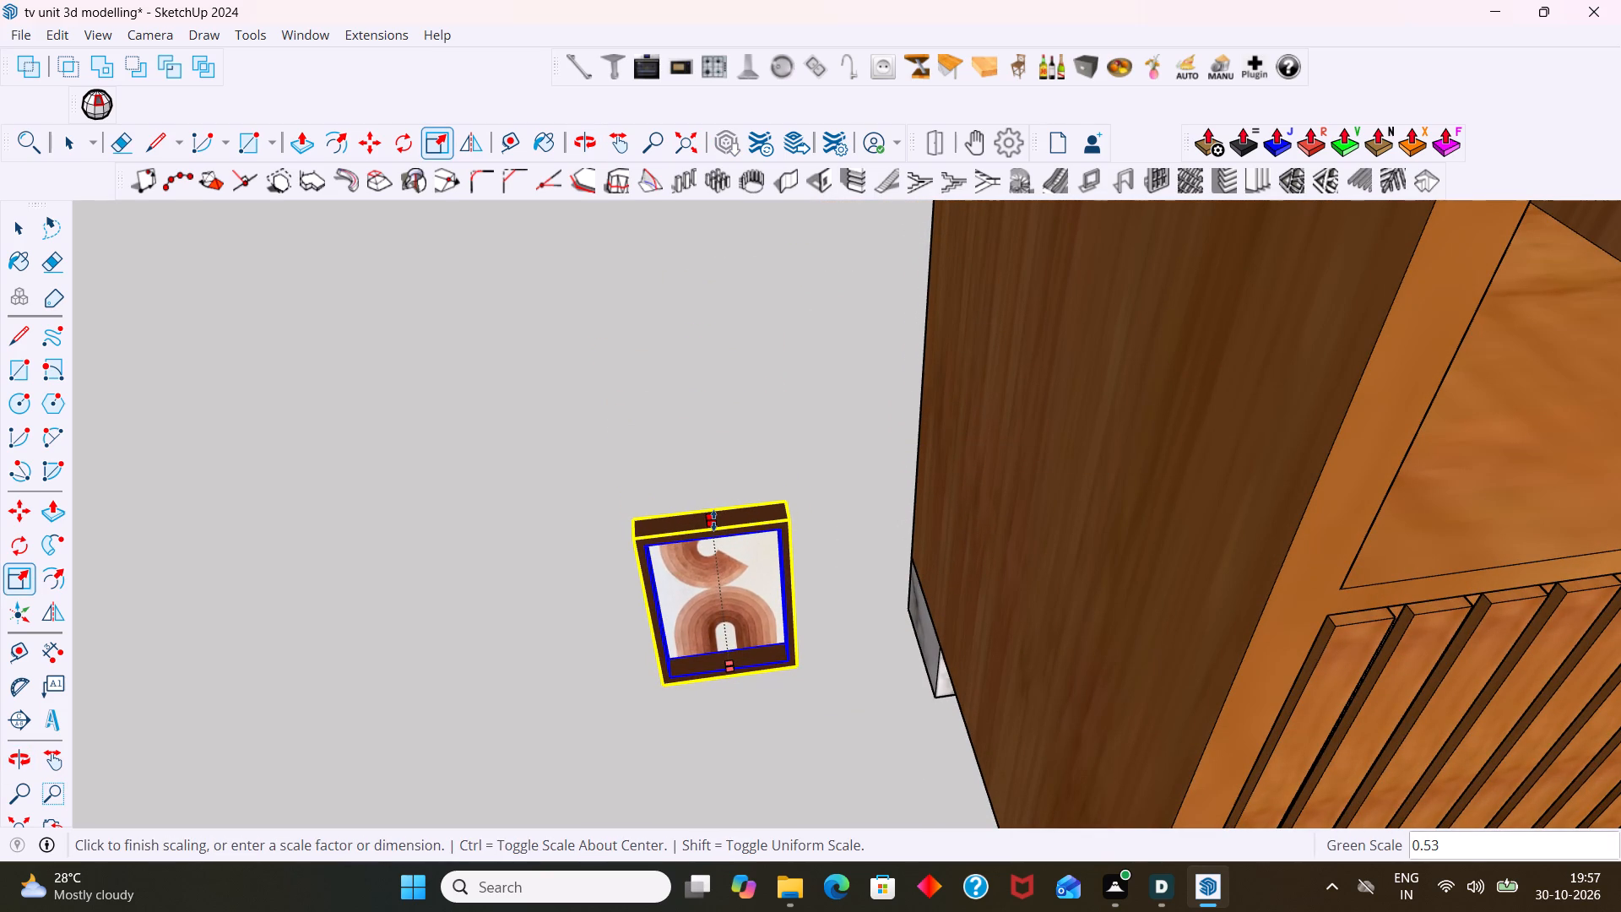
click(713, 520)
Scale the picture frame's width down again from its left edge to a red-axis factor of about 0.7.
middle_drag(642, 650, 730, 603)
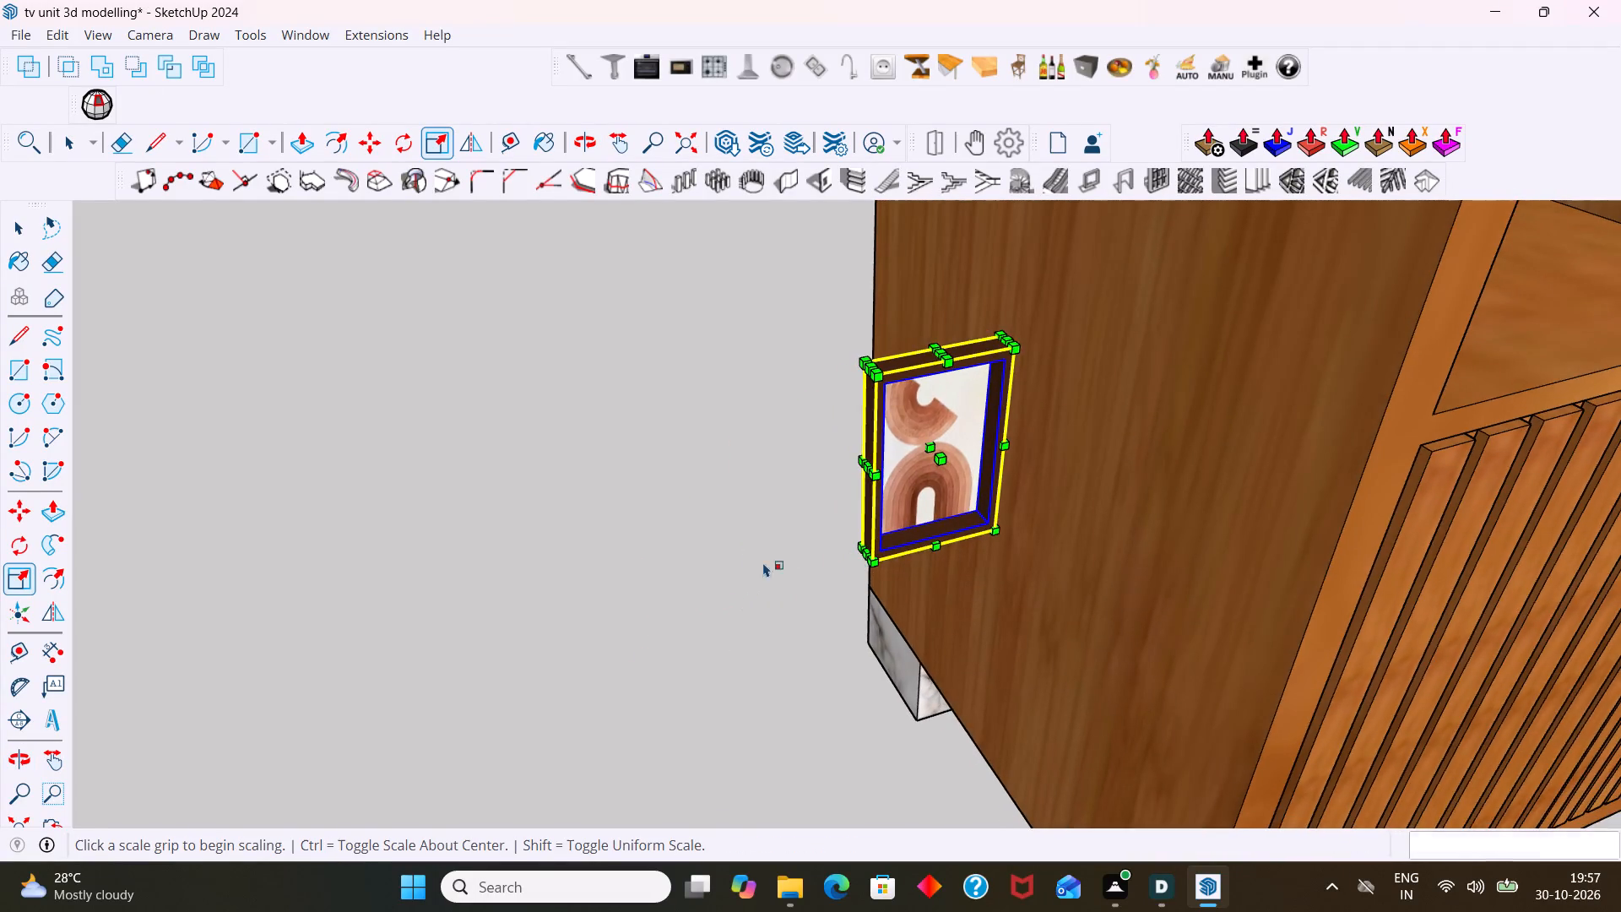
scroll(807, 531, up, 3)
scroll(895, 477, down, 4)
scroll(952, 433, up, 5)
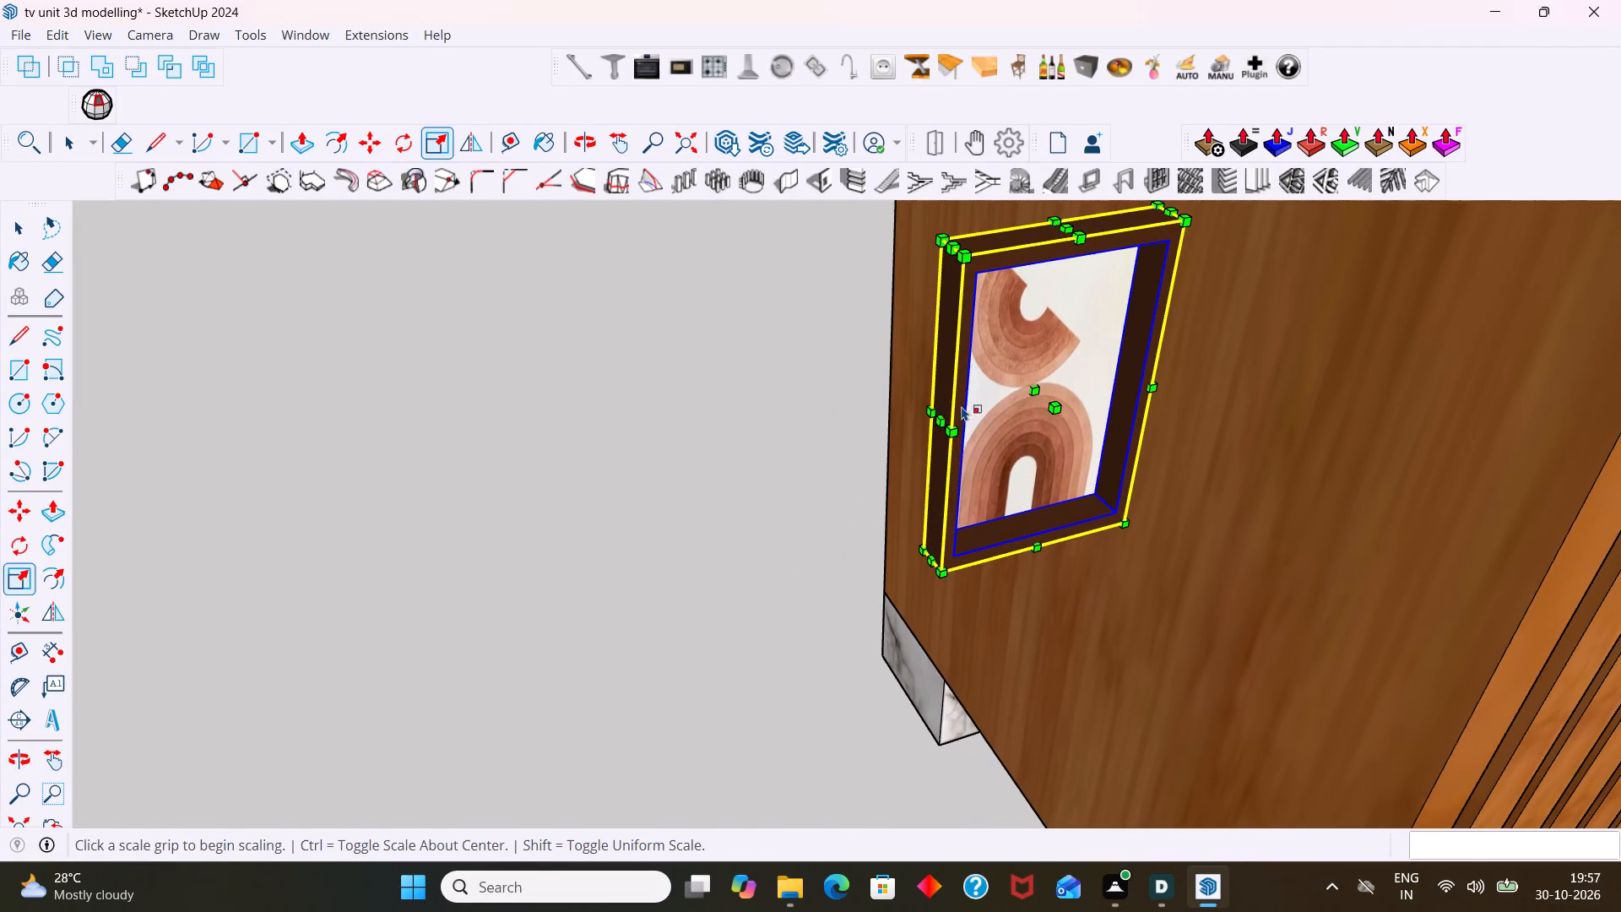
click(937, 422)
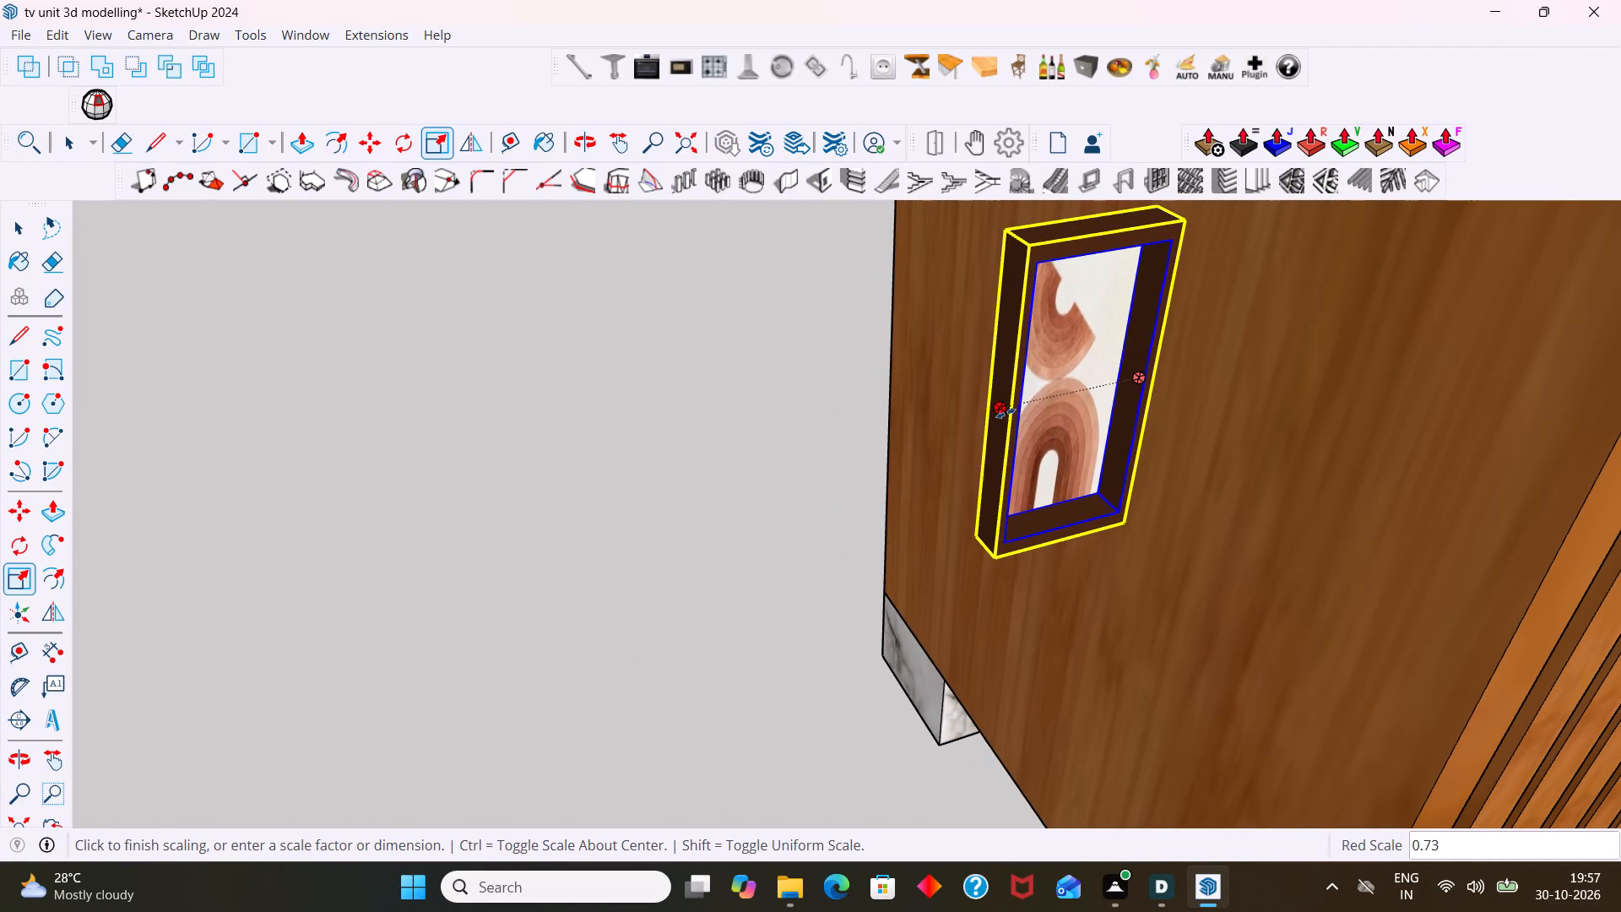
click(1013, 410)
Scale the picture frame's height down further from its top edge to a green-axis factor of about 0.65.
scroll(1013, 410, down, 6)
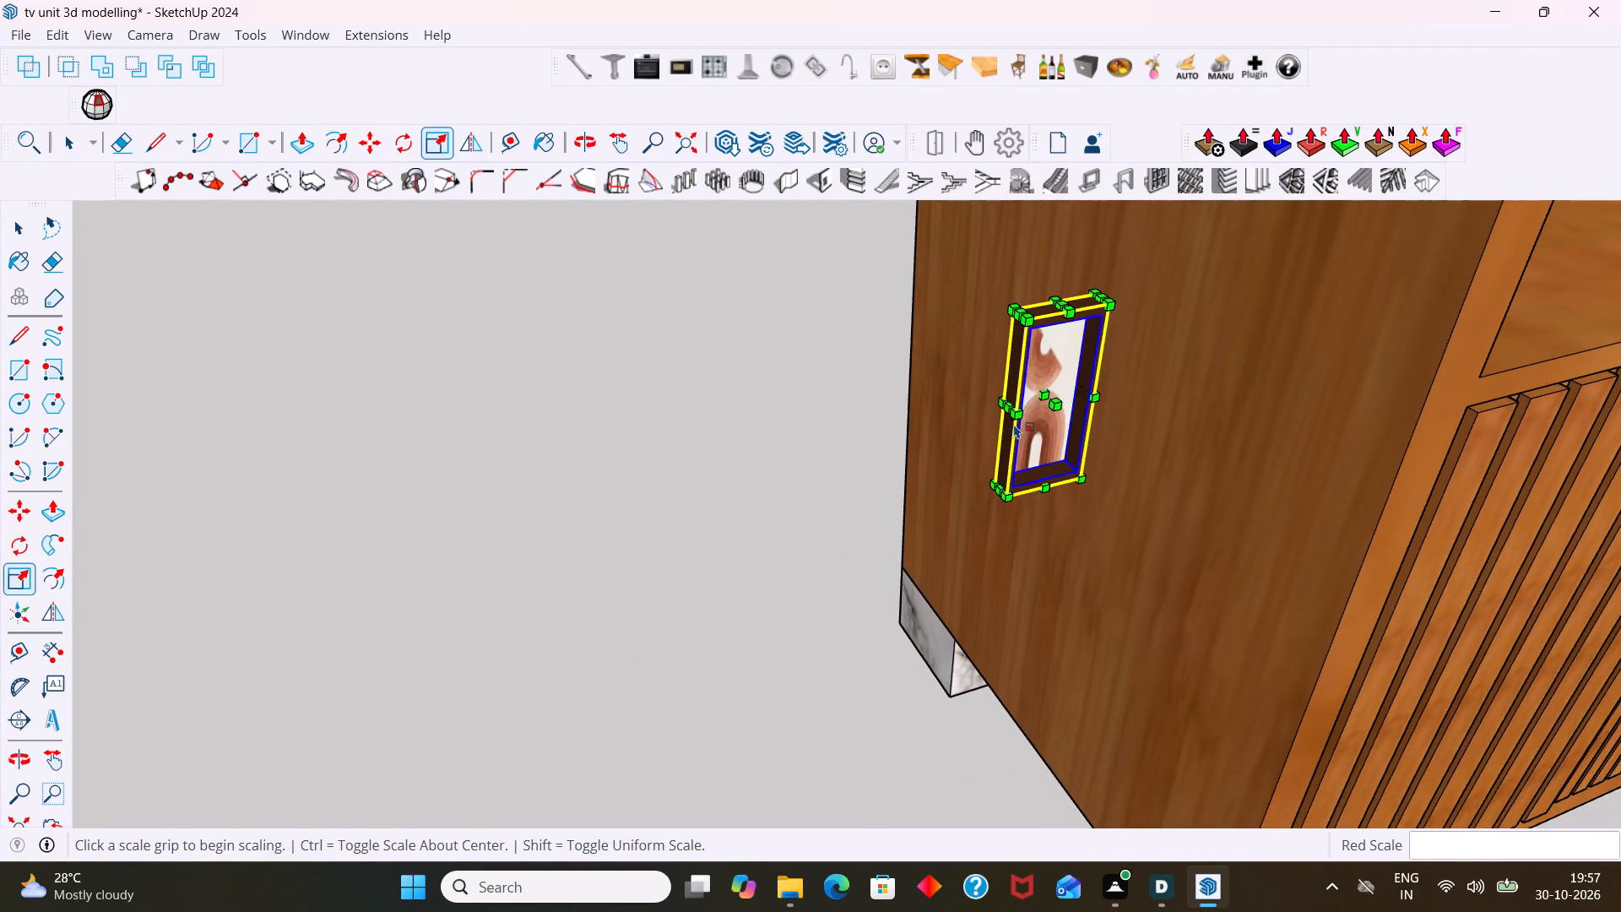
shift+middle_drag(1015, 421, 694, 416)
middle_drag(810, 419, 688, 436)
scroll(565, 352, up, 4)
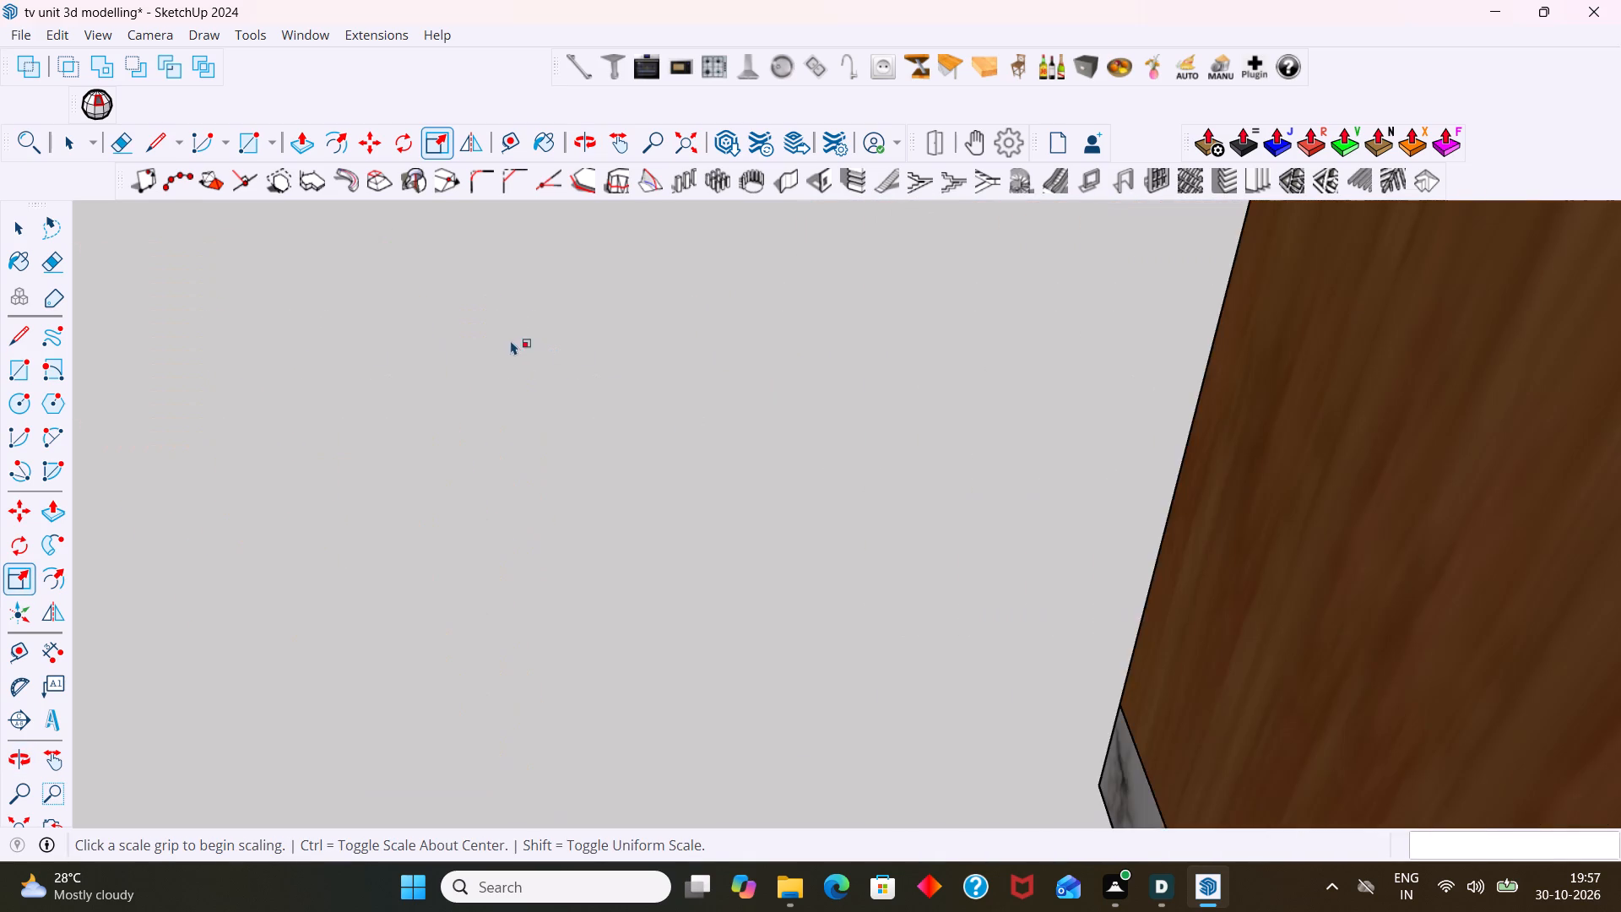
scroll(512, 340, down, 4)
middle_drag(530, 404, 642, 368)
scroll(567, 404, down, 1)
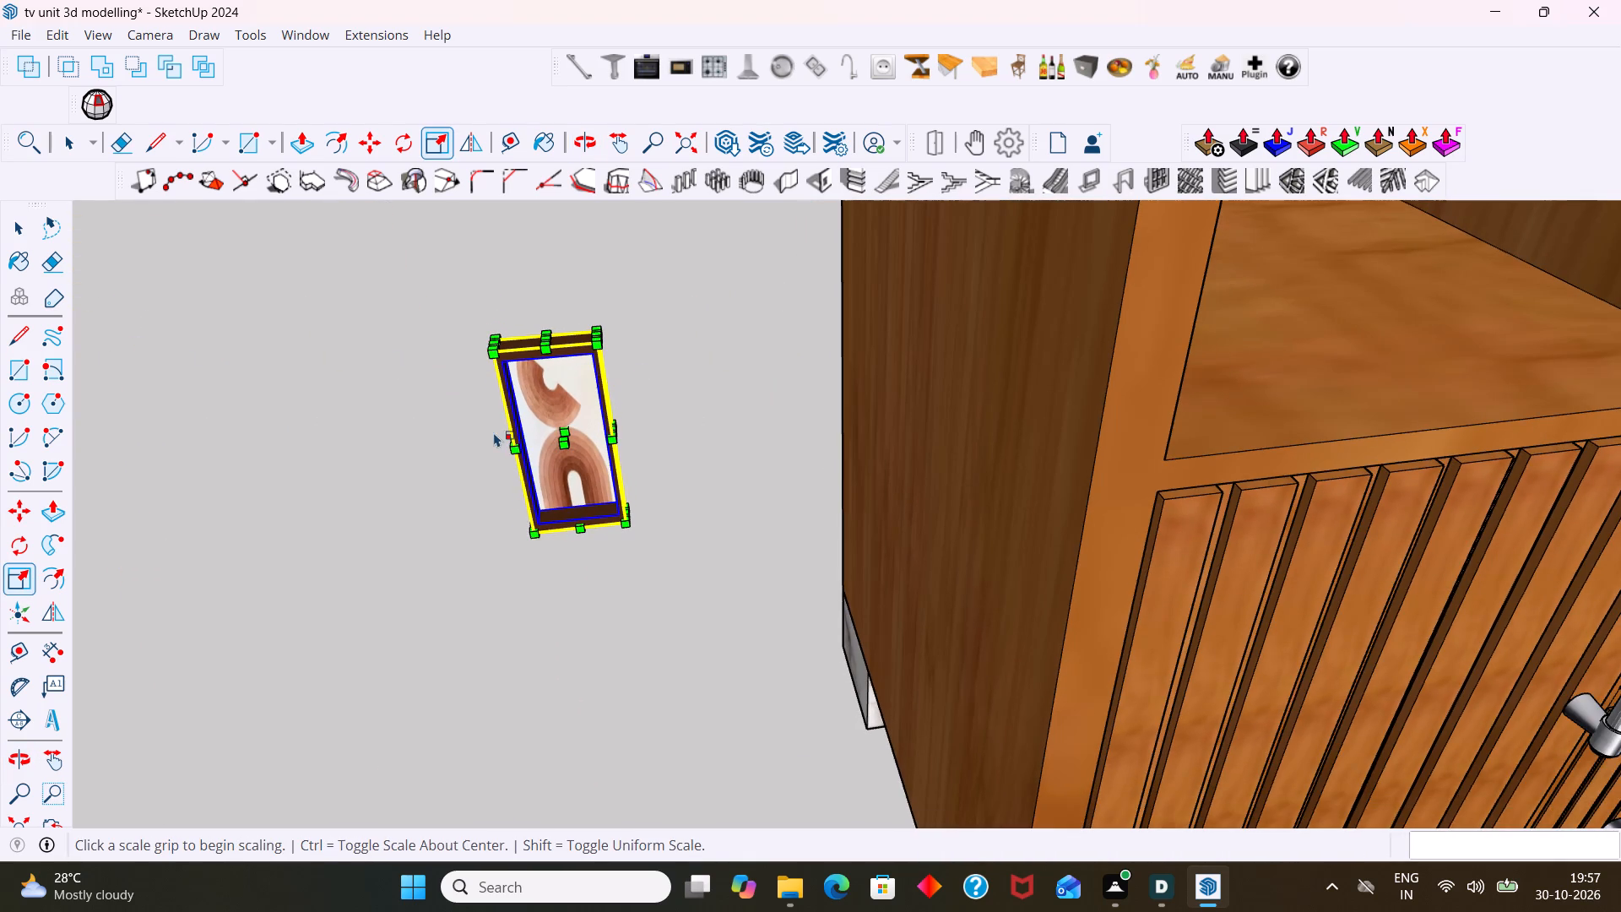
middle_drag(527, 527, 537, 605)
scroll(557, 533, up, 2)
middle_drag(560, 524, 642, 258)
scroll(569, 503, up, 1)
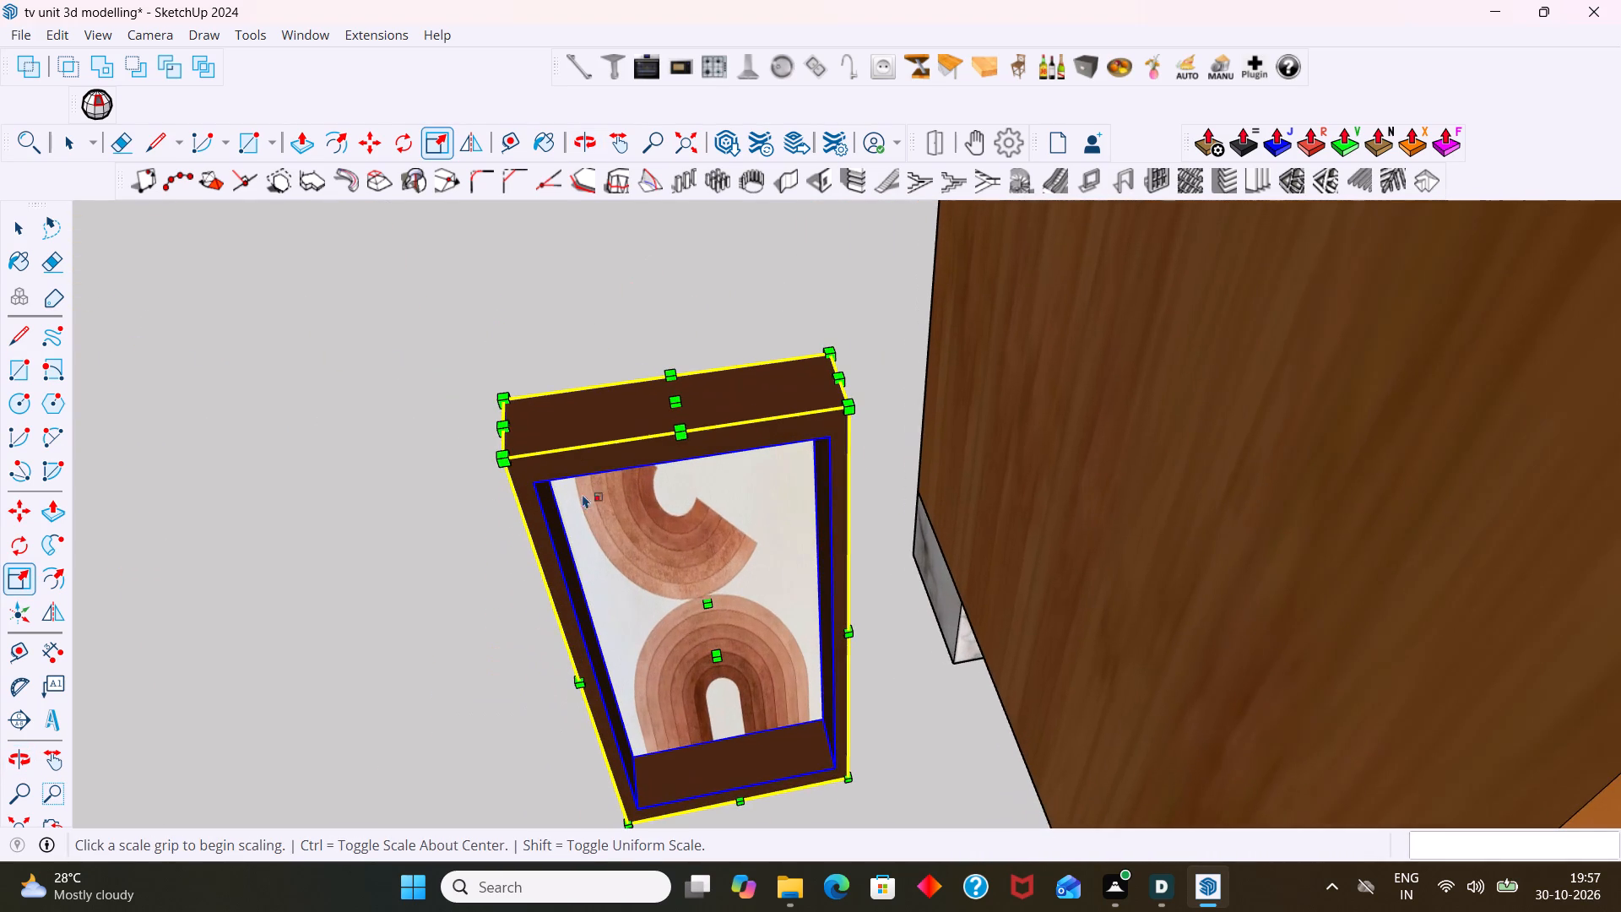
scroll(583, 494, up, 1)
click(681, 407)
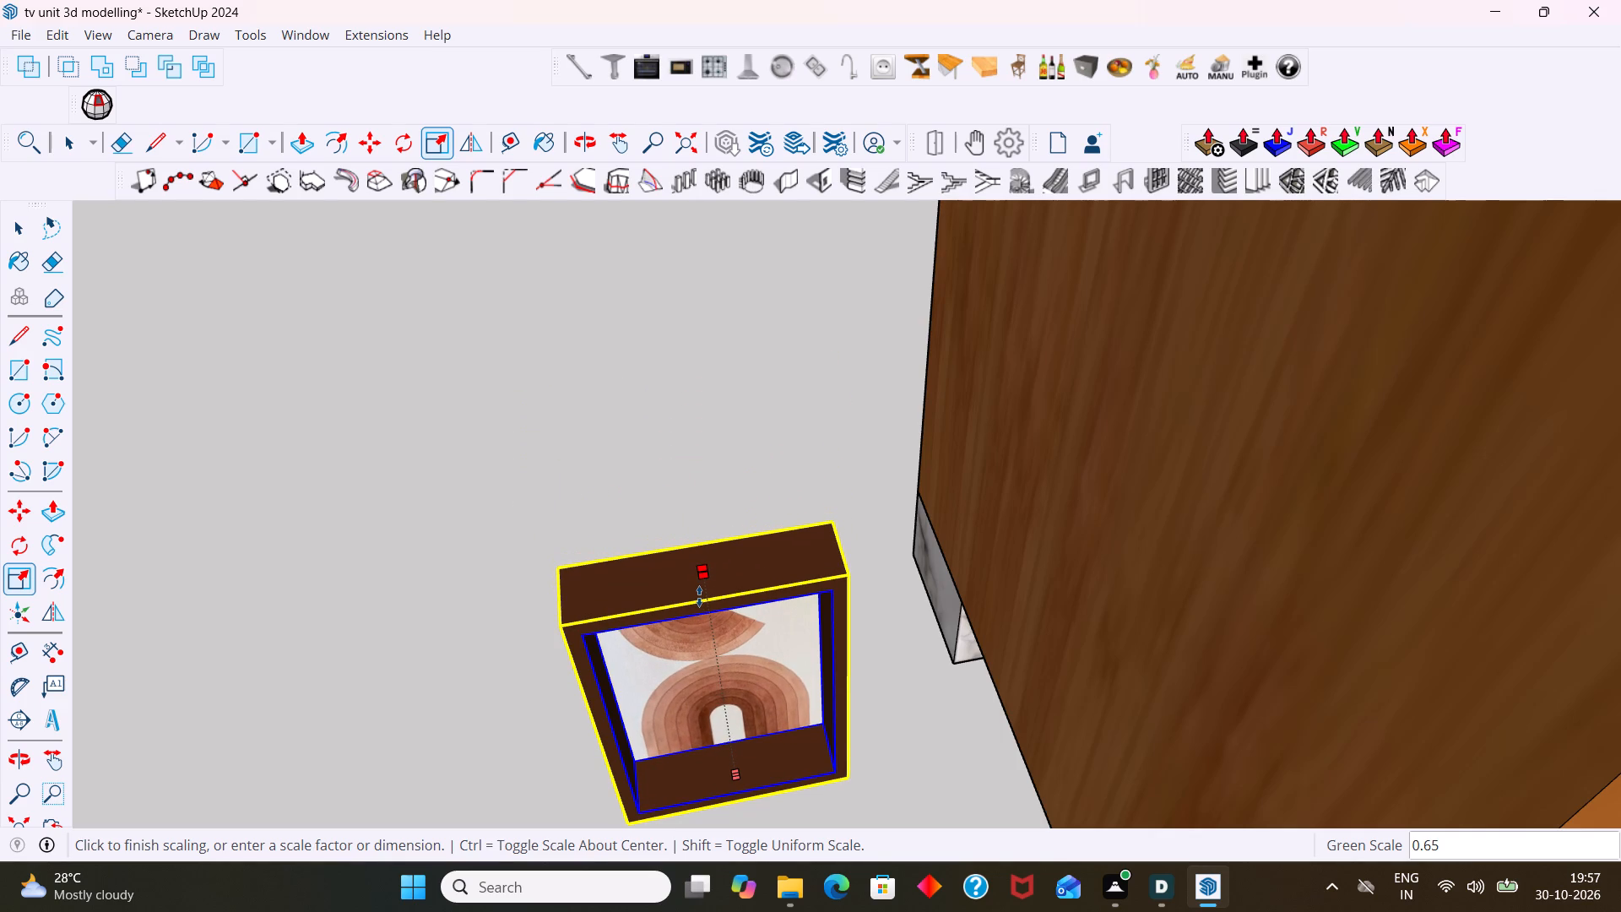
click(699, 596)
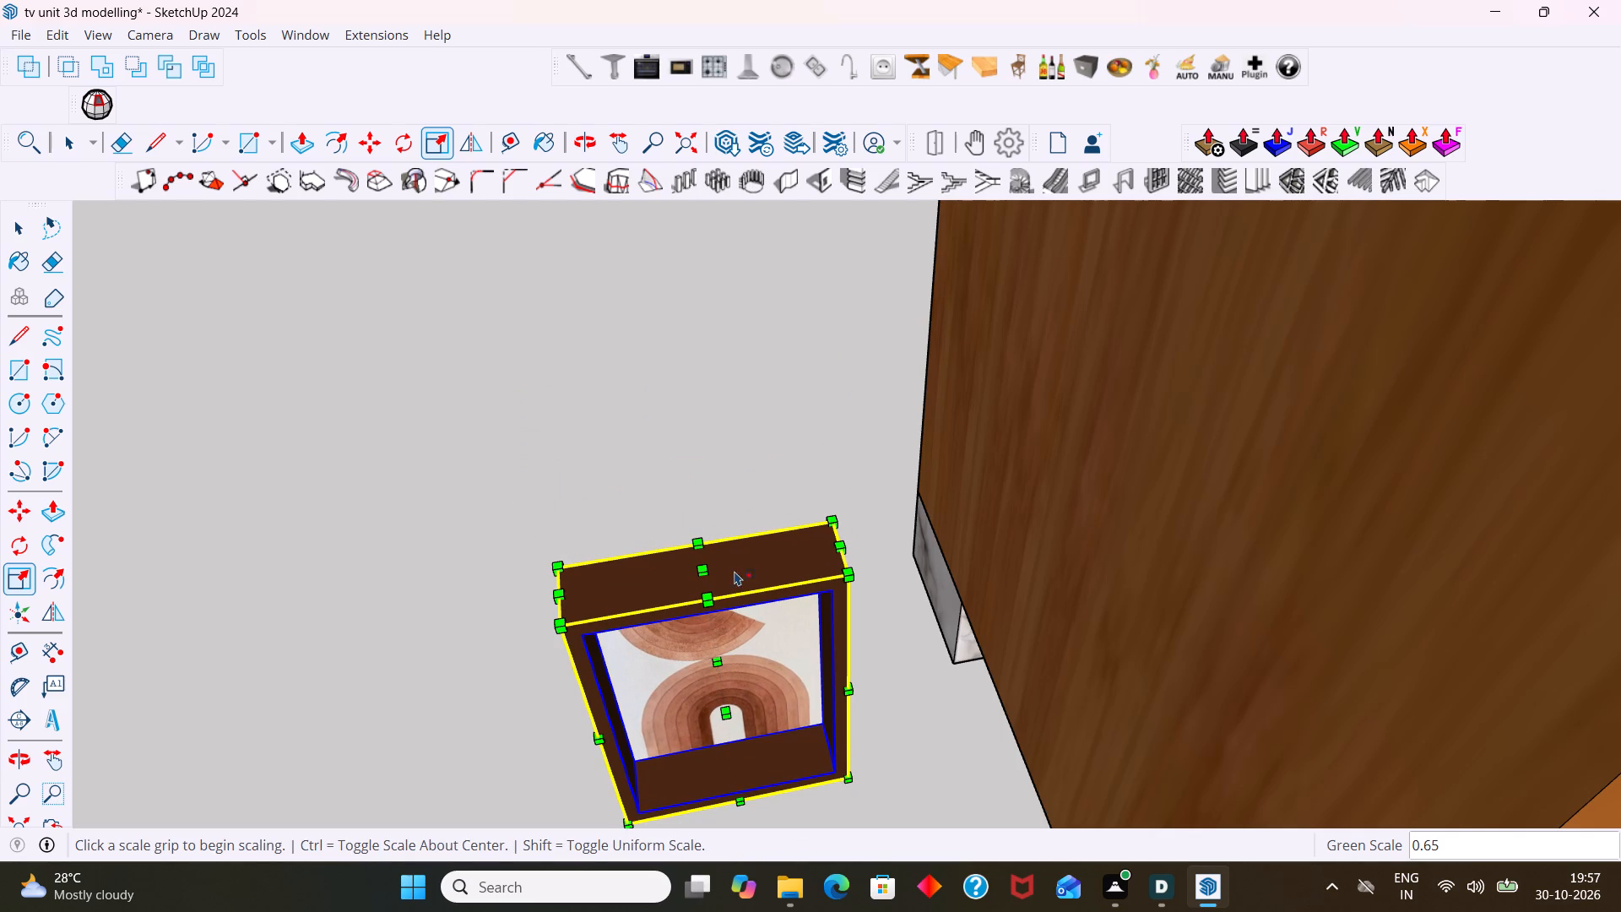
Scale the picture frame's width down further from its left edge to a red-axis factor of about 0.77.
middle_drag(762, 546, 781, 271)
scroll(762, 351, down, 4)
middle_drag(768, 465, 758, 384)
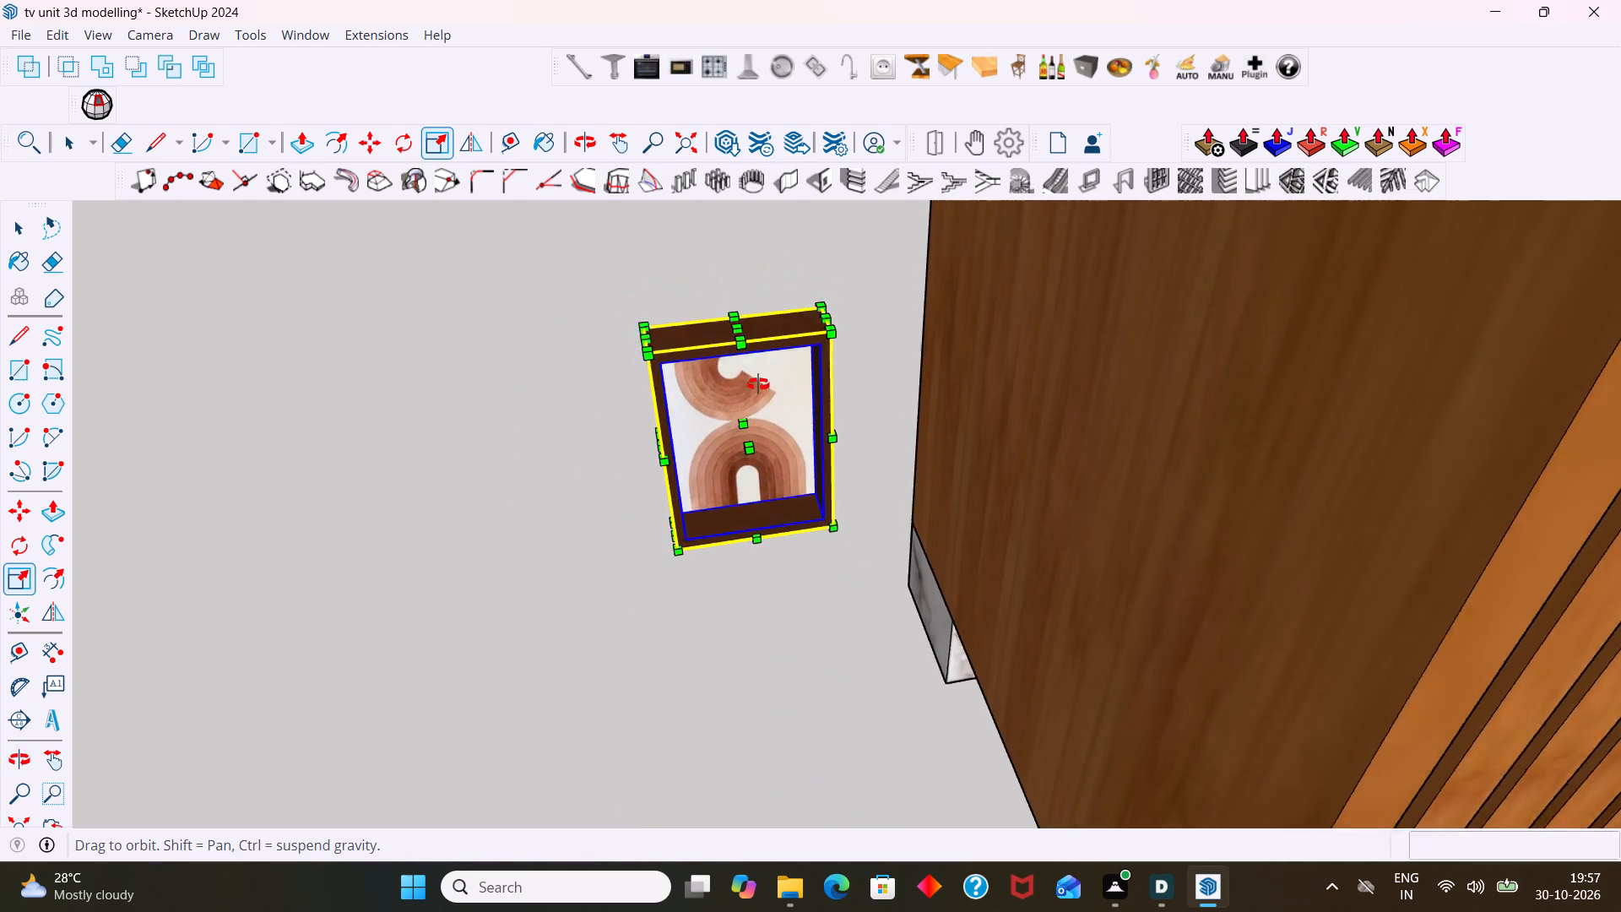
middle_drag(758, 384, 730, 314)
scroll(697, 399, up, 4)
middle_drag(686, 429, 925, 403)
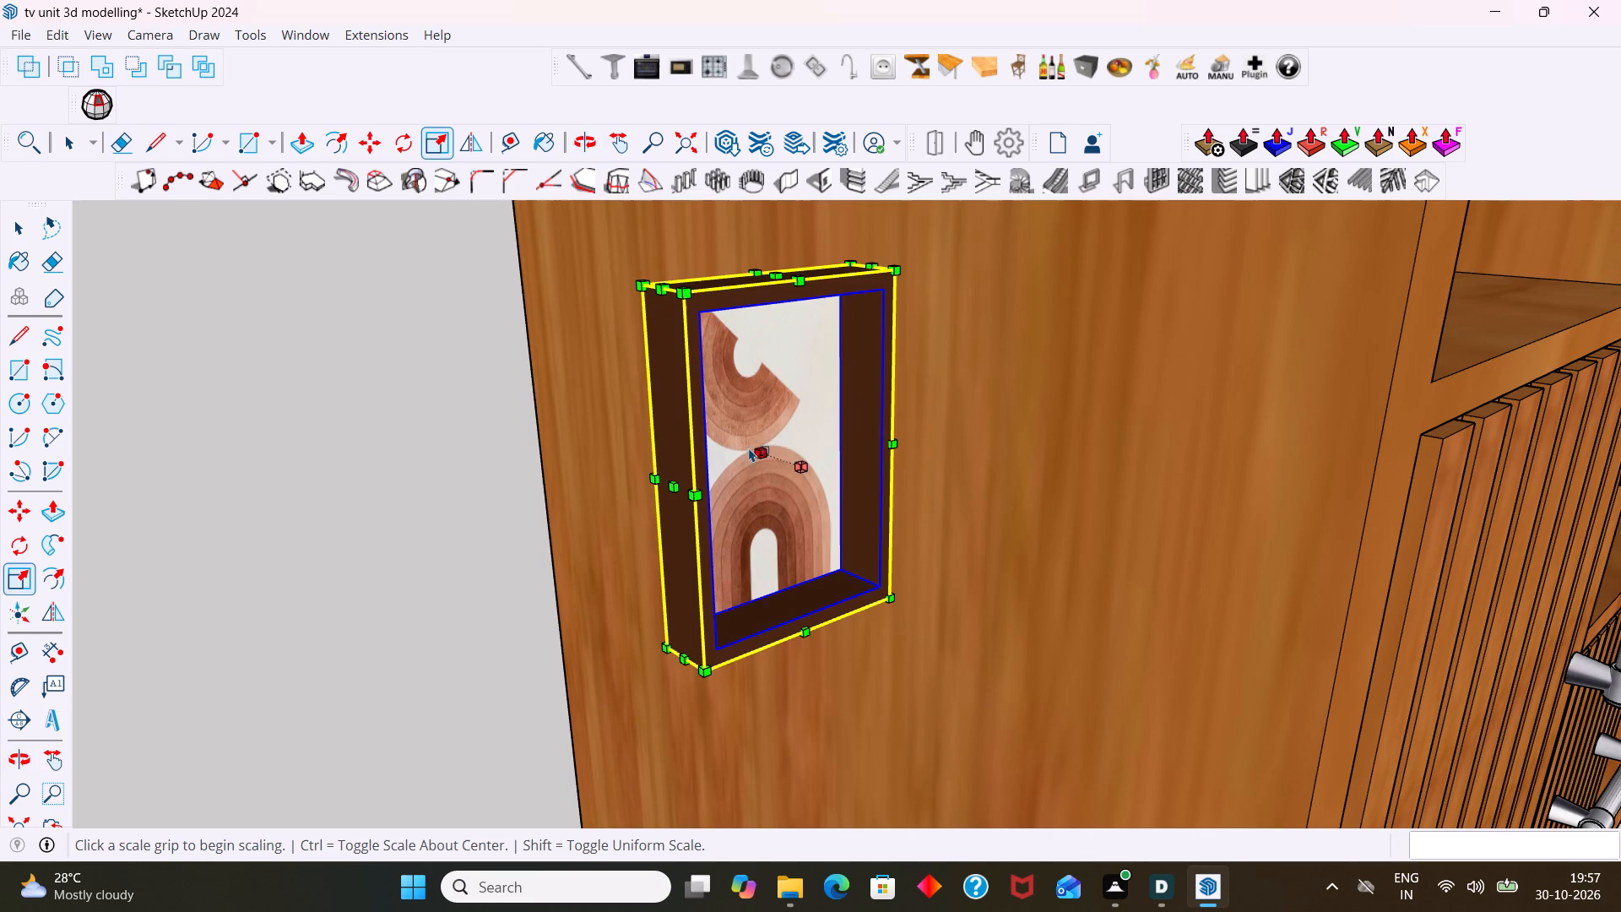
click(670, 489)
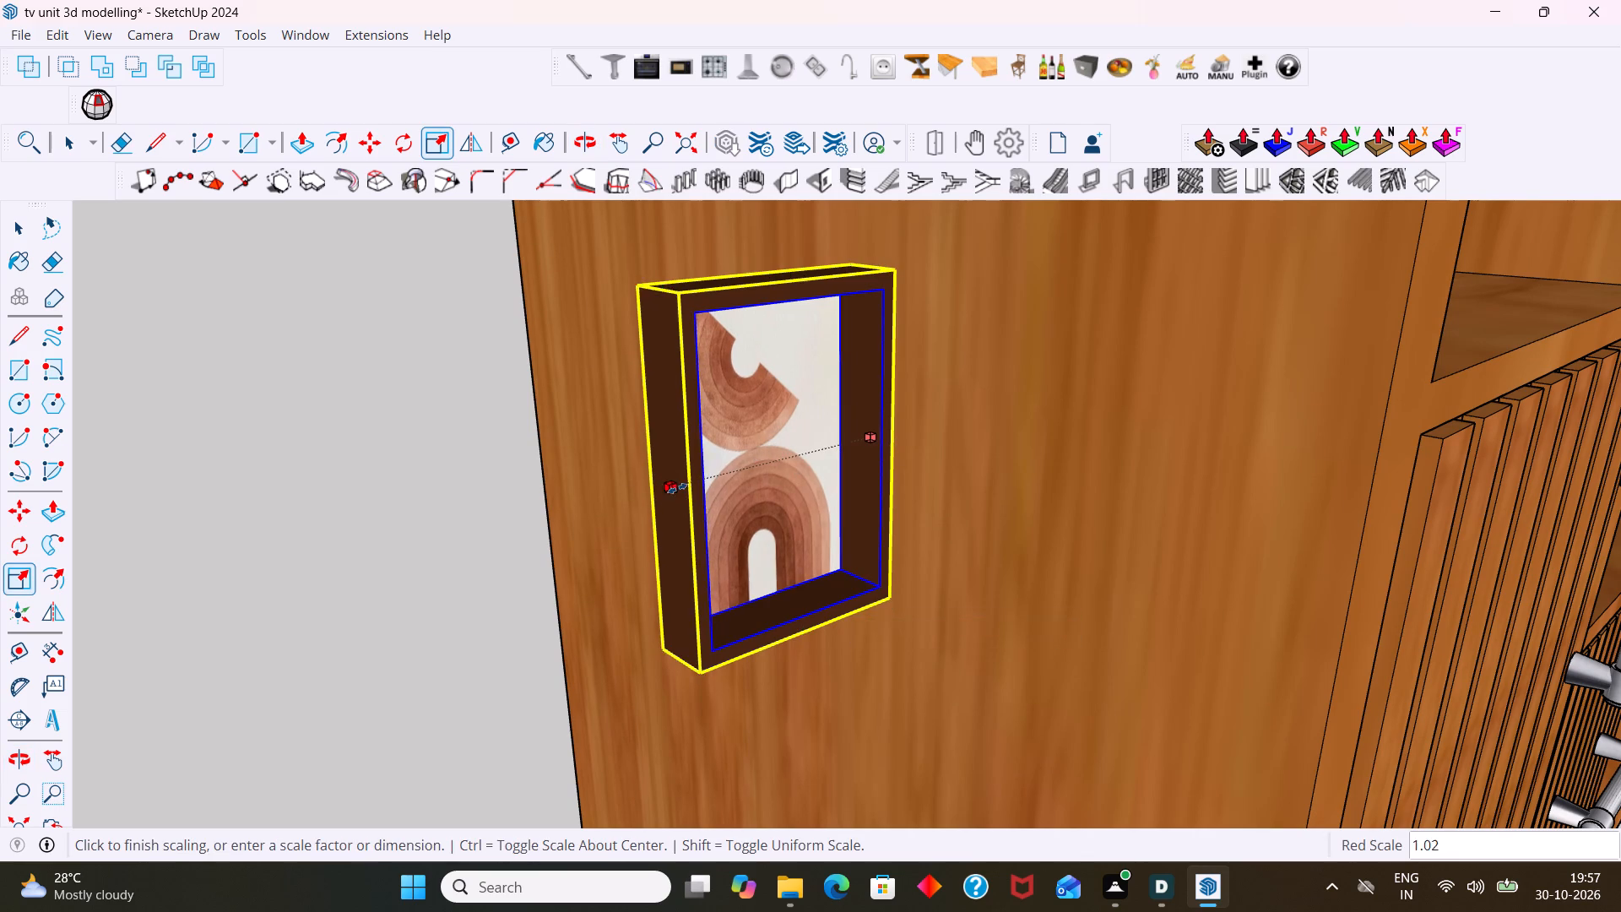
click(720, 474)
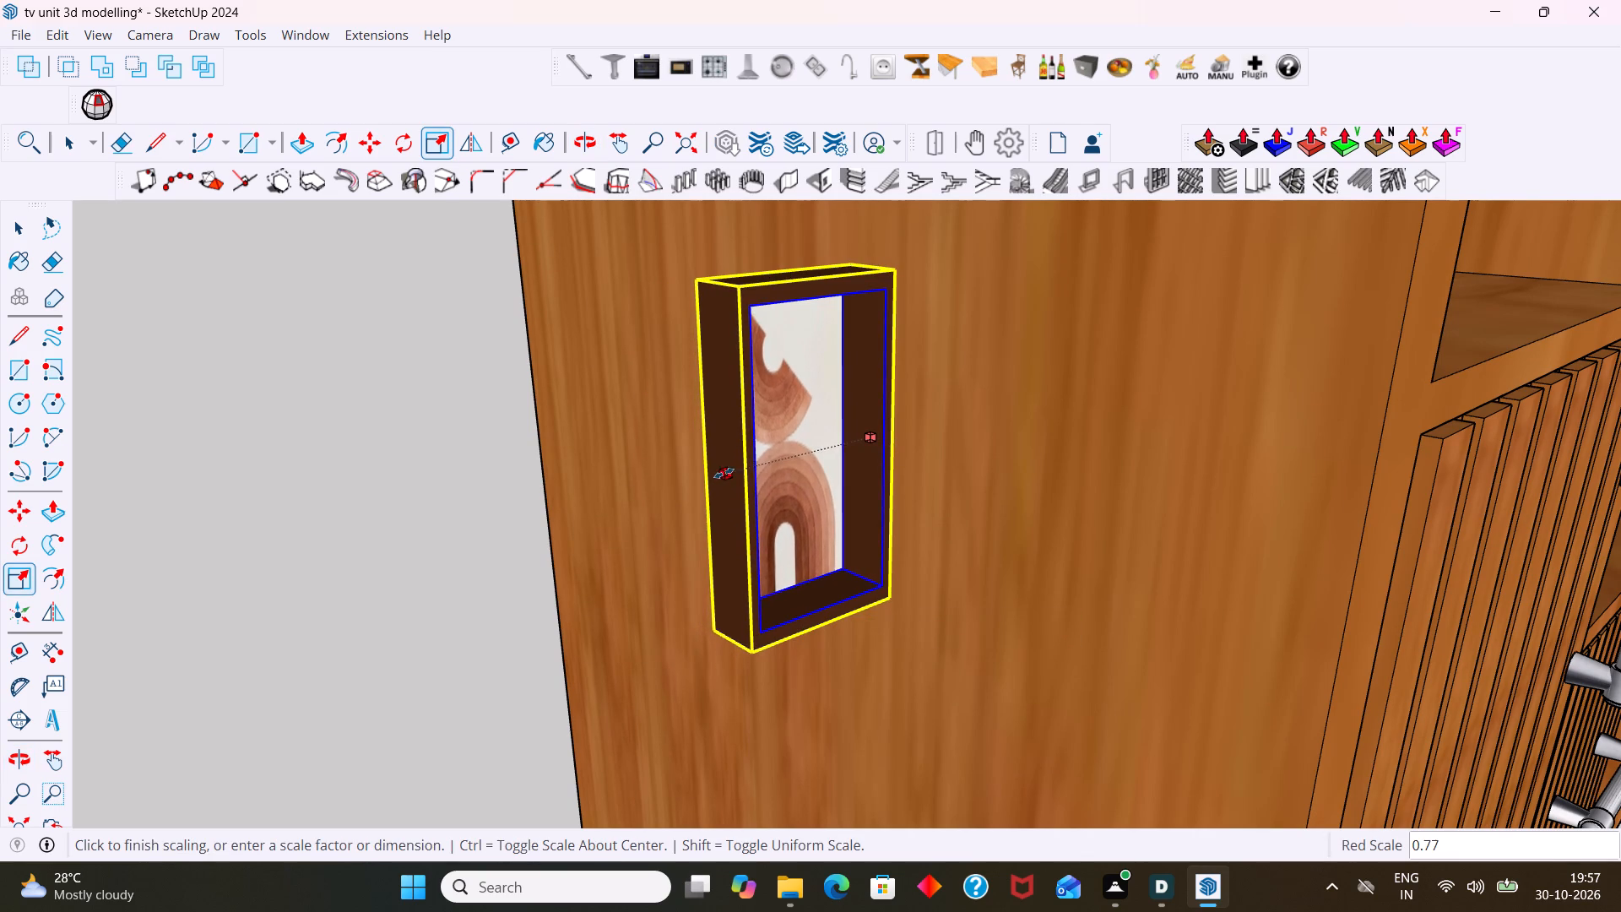
Examine the picture frame's size and proportions beside the TV unit's side column from several angles.
scroll(745, 476, down, 2)
shift+middle_drag(827, 445, 456, 589)
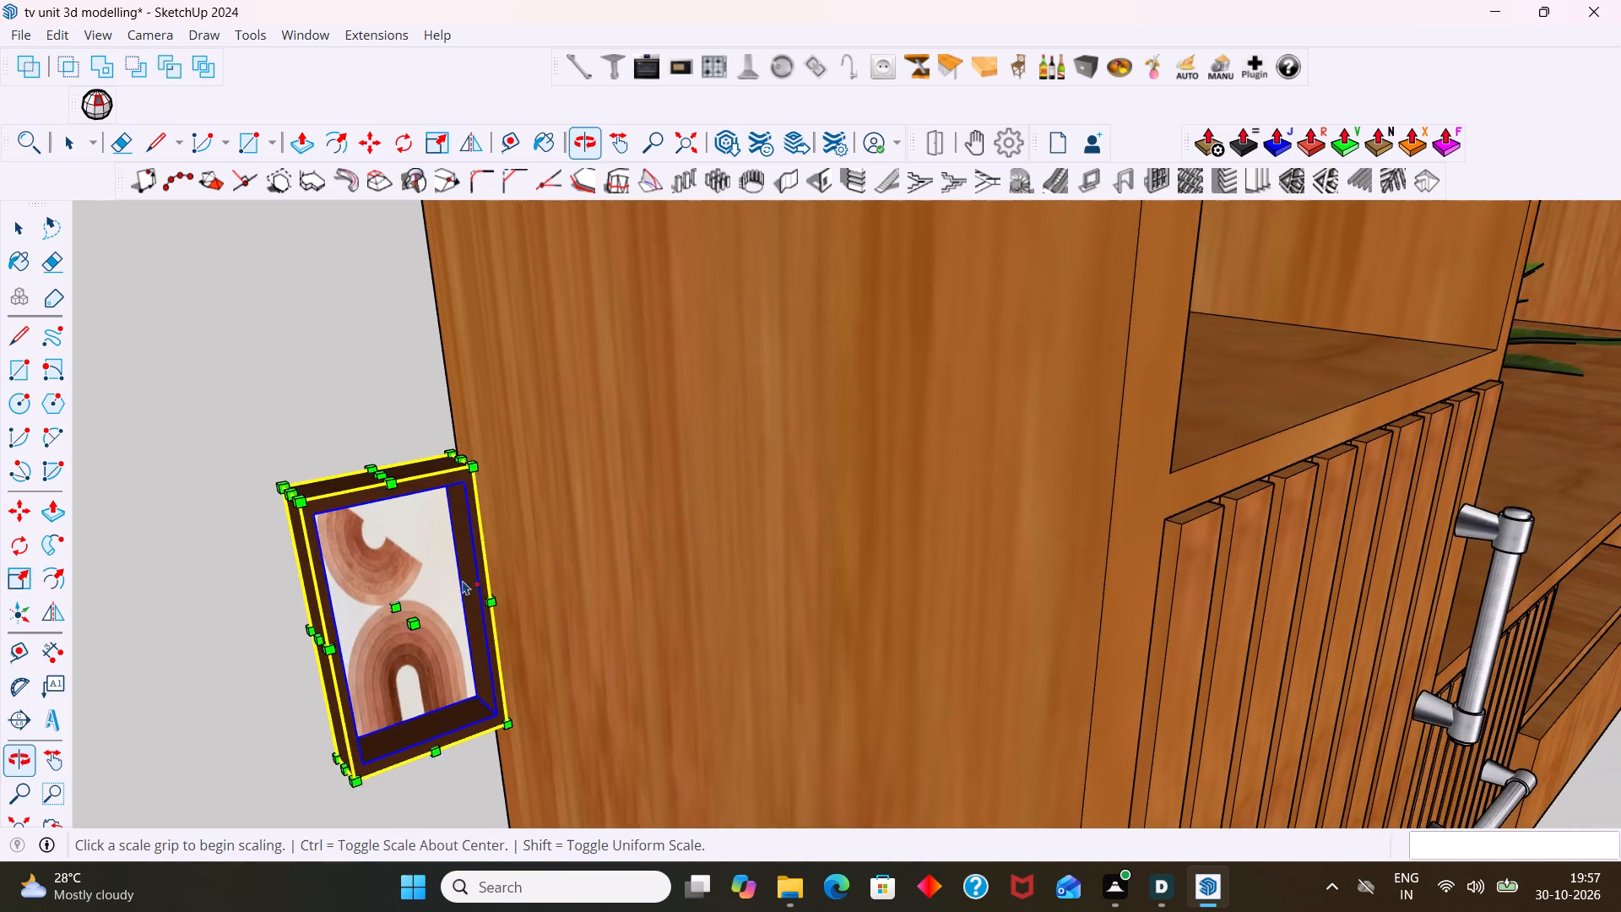
scroll(482, 549, down, 4)
middle_drag(512, 487, 429, 562)
shift+middle_drag(439, 524, 962, 283)
scroll(960, 284, down, 2)
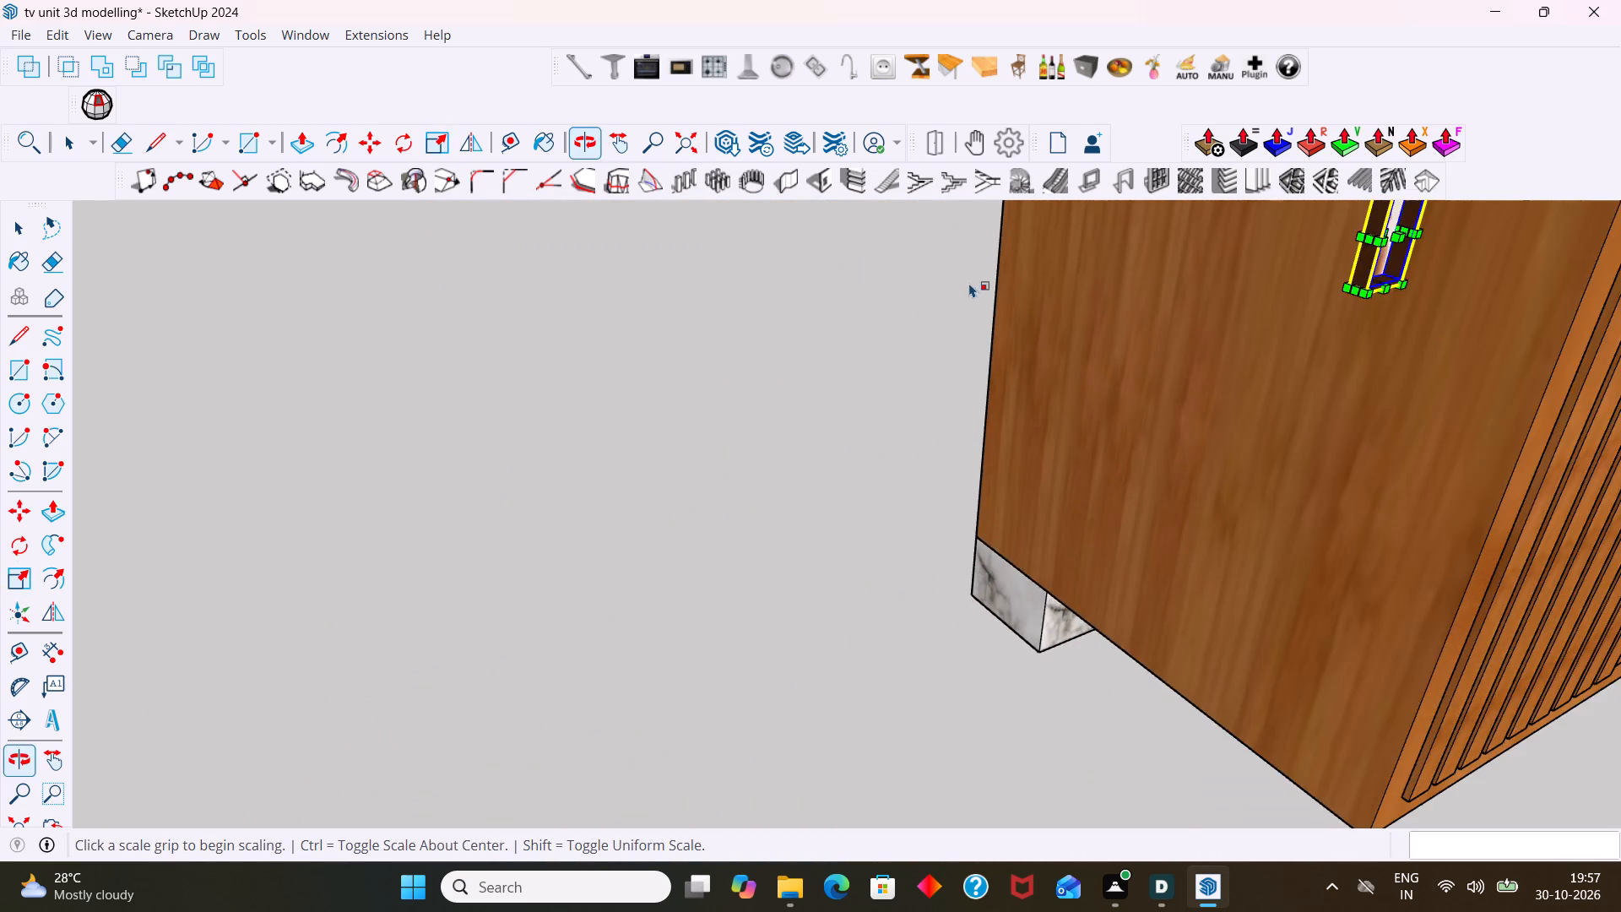
scroll(969, 283, down, 4)
middle_drag(1138, 437, 869, 508)
scroll(869, 474, up, 7)
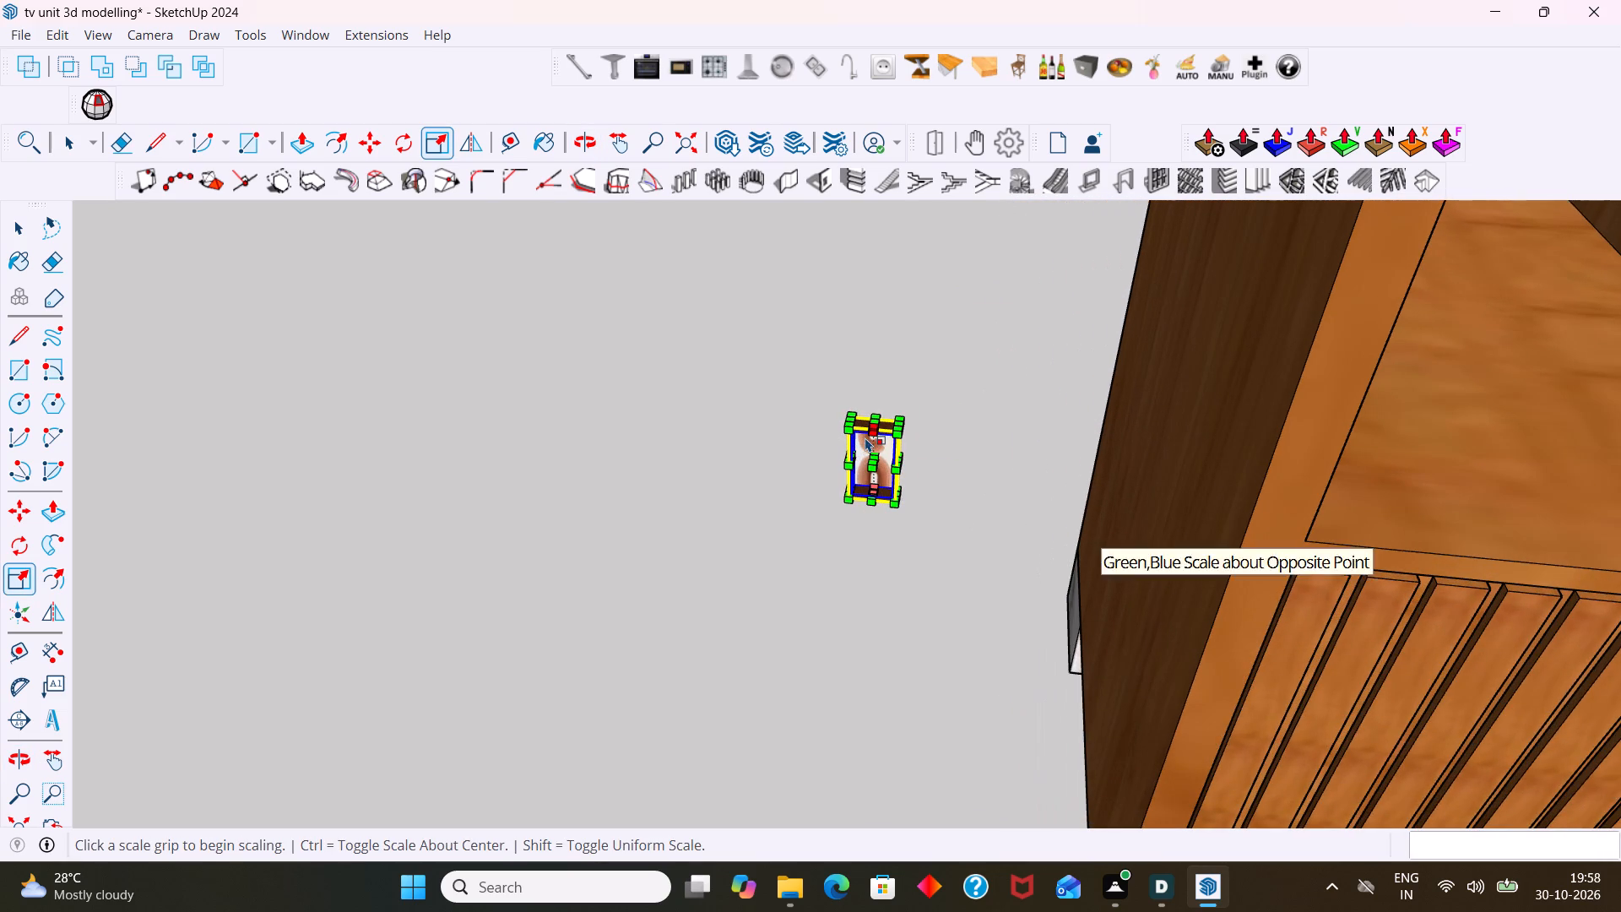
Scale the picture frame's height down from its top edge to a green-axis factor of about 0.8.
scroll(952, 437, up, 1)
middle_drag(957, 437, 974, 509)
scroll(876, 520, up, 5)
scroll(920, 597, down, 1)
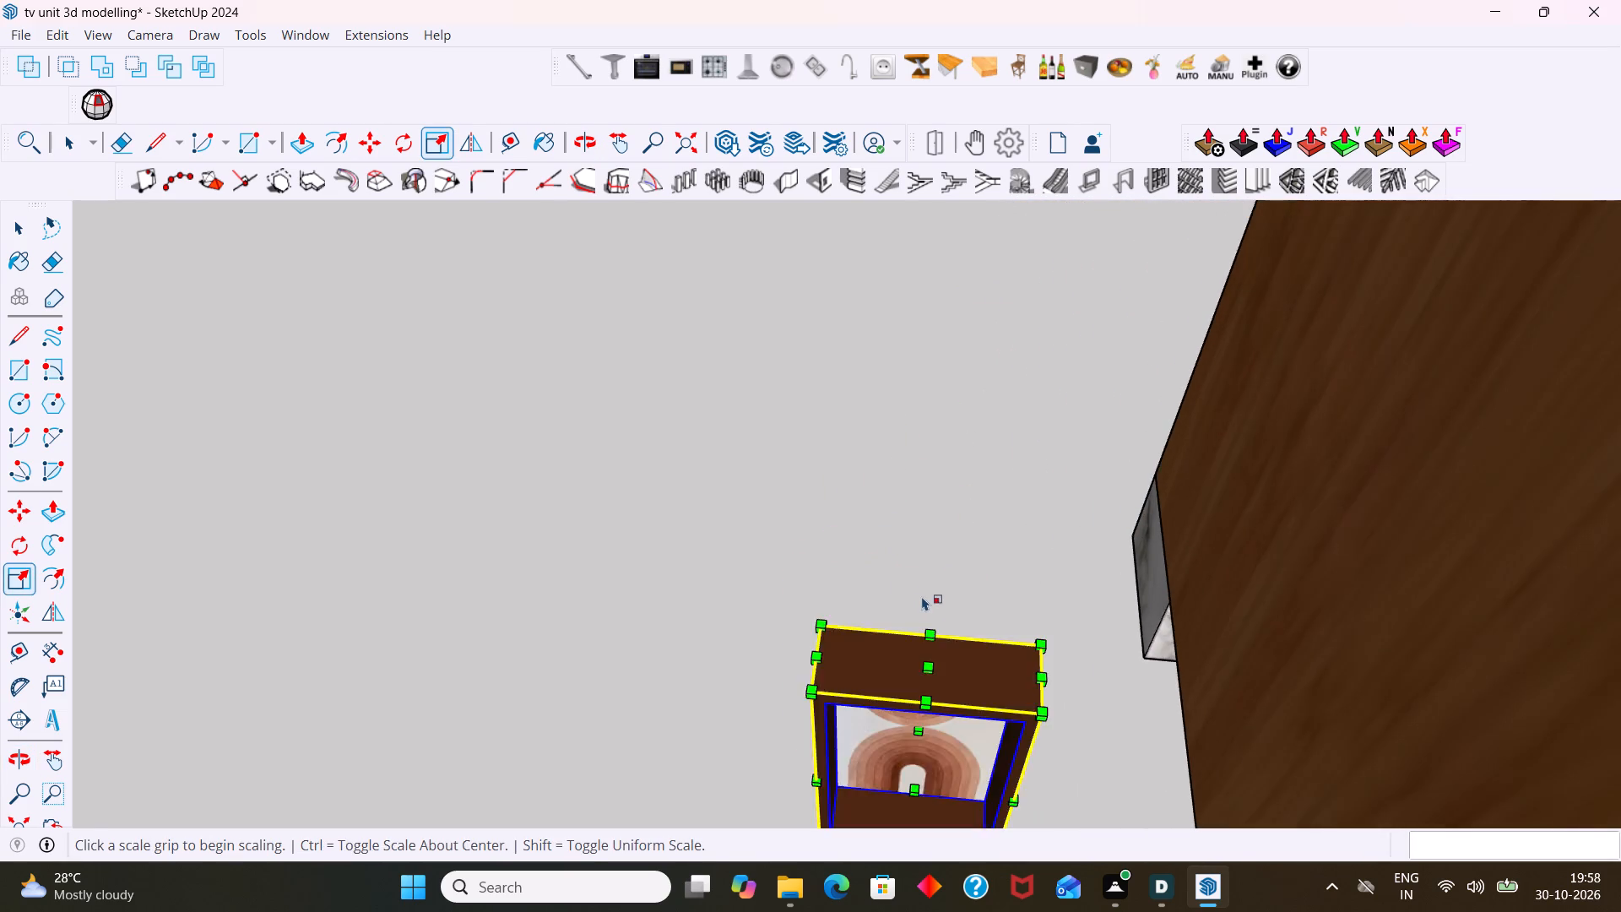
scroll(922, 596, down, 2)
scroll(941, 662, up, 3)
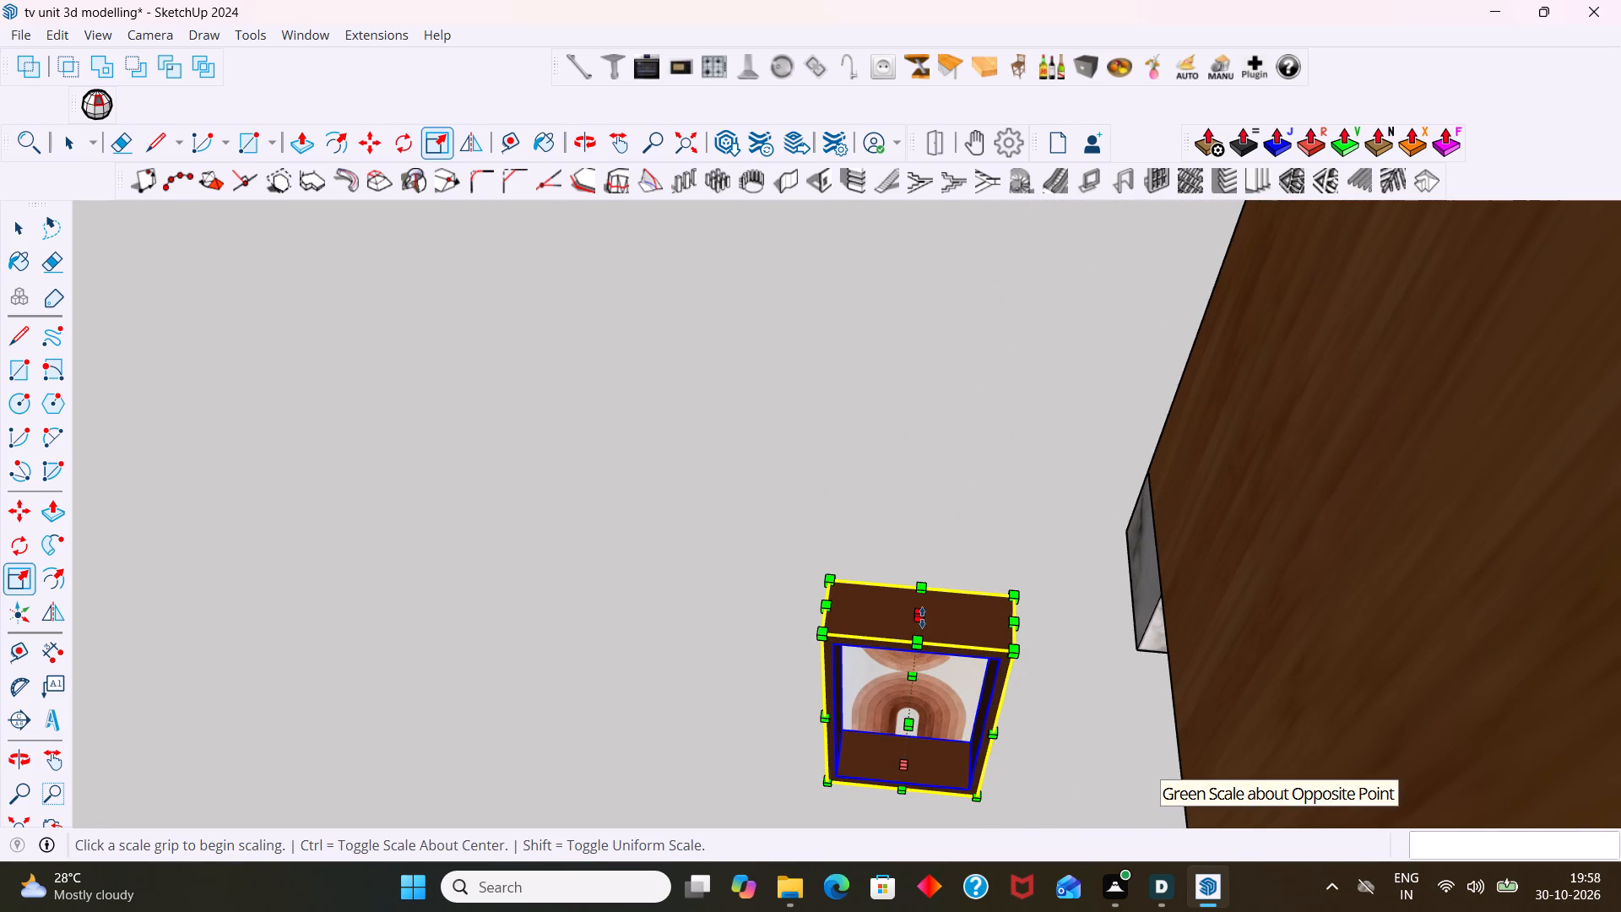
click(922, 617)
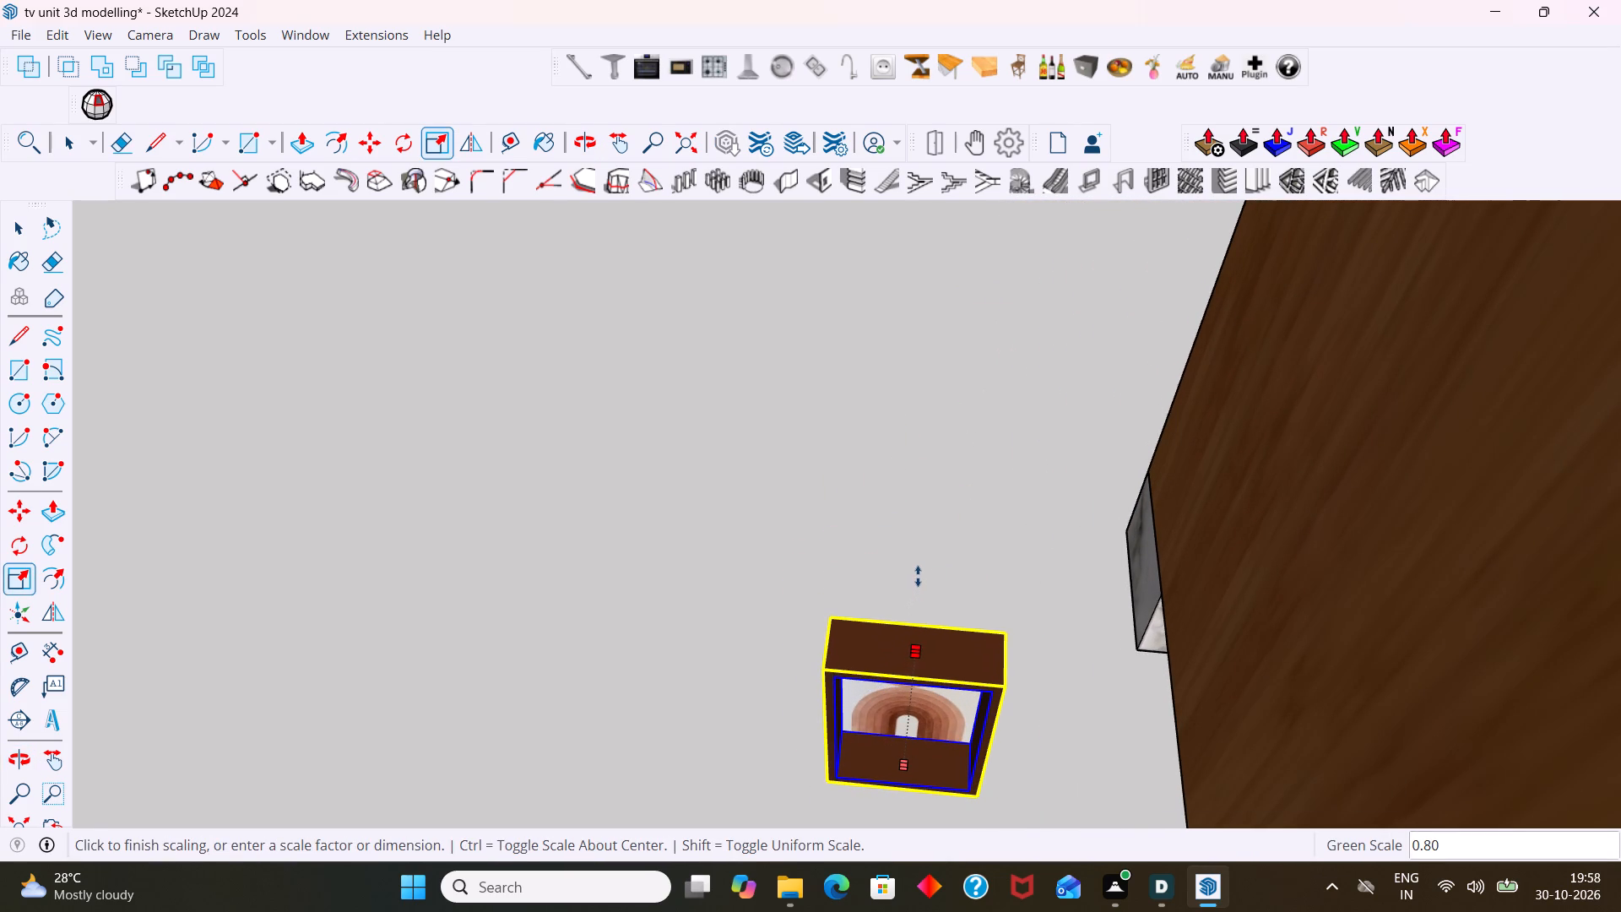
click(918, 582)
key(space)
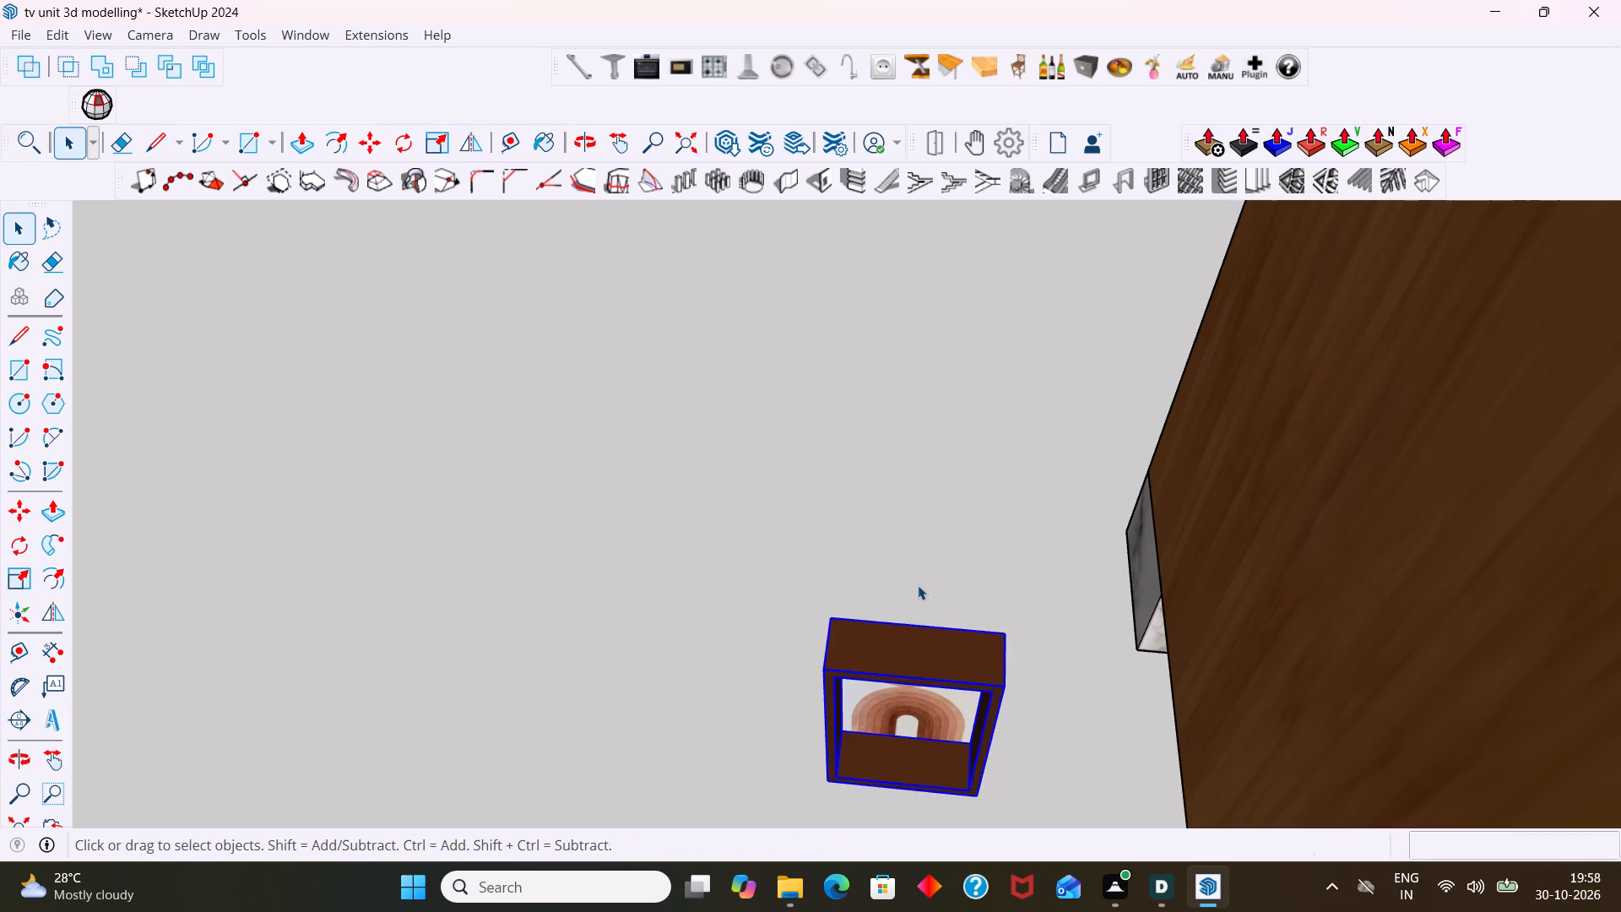
Examine the picture frame's size and proportions against the TV unit's side column from several angles.
drag(914, 591, 920, 584)
scroll(925, 535, down, 3)
middle_drag(925, 538, 969, 426)
scroll(975, 495, up, 6)
middle_drag(985, 486, 1017, 464)
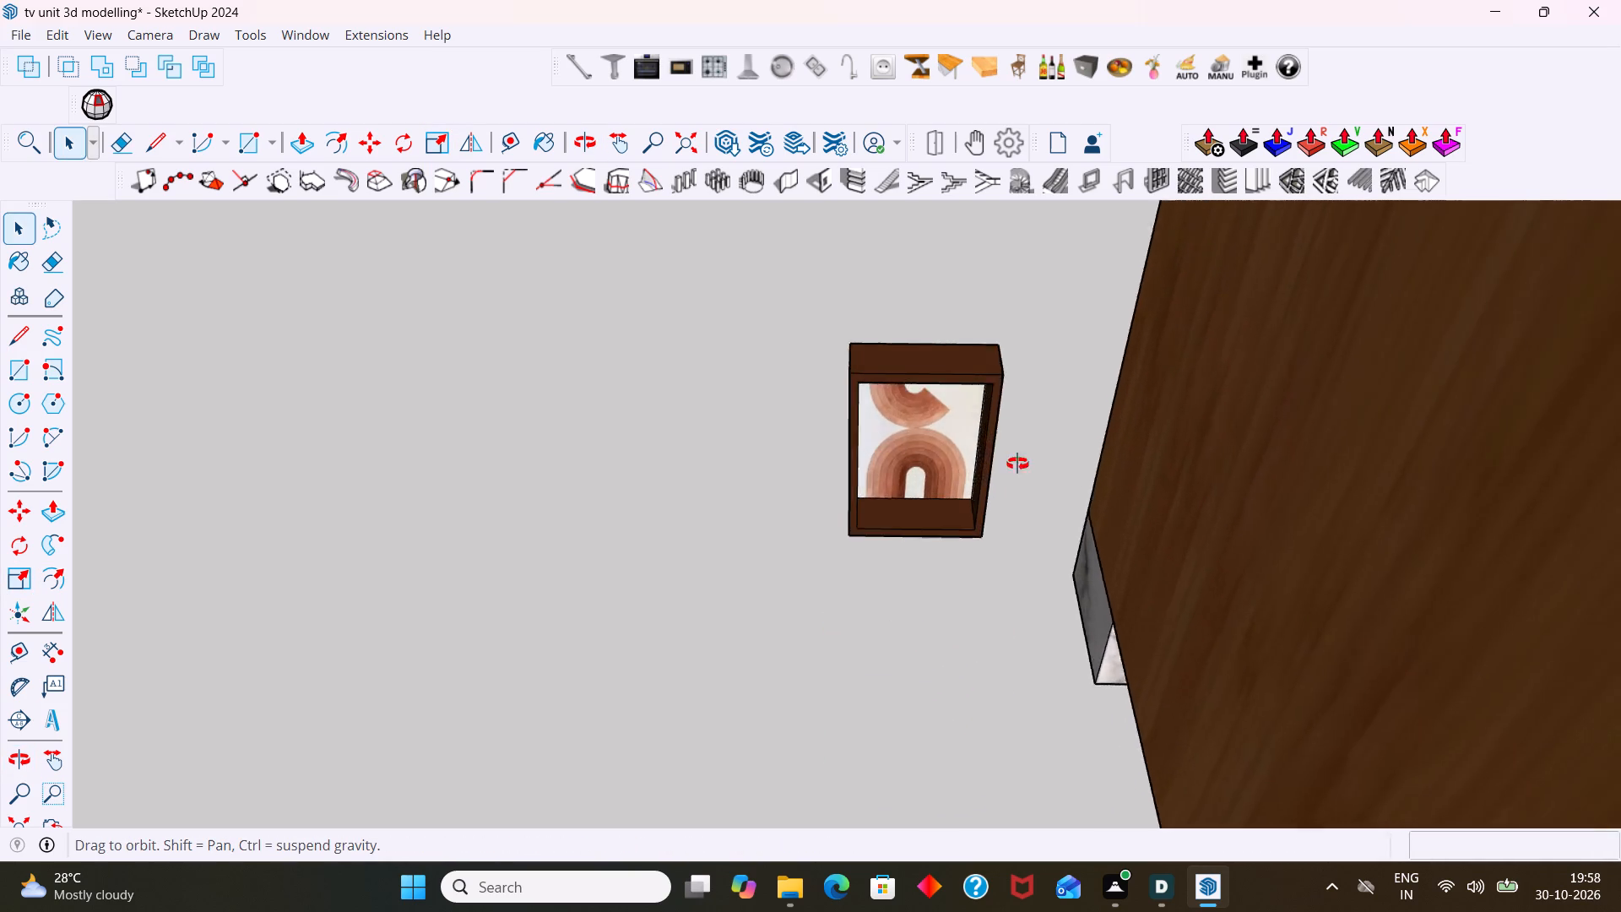
middle_drag(1017, 464, 1212, 284)
scroll(957, 429, up, 7)
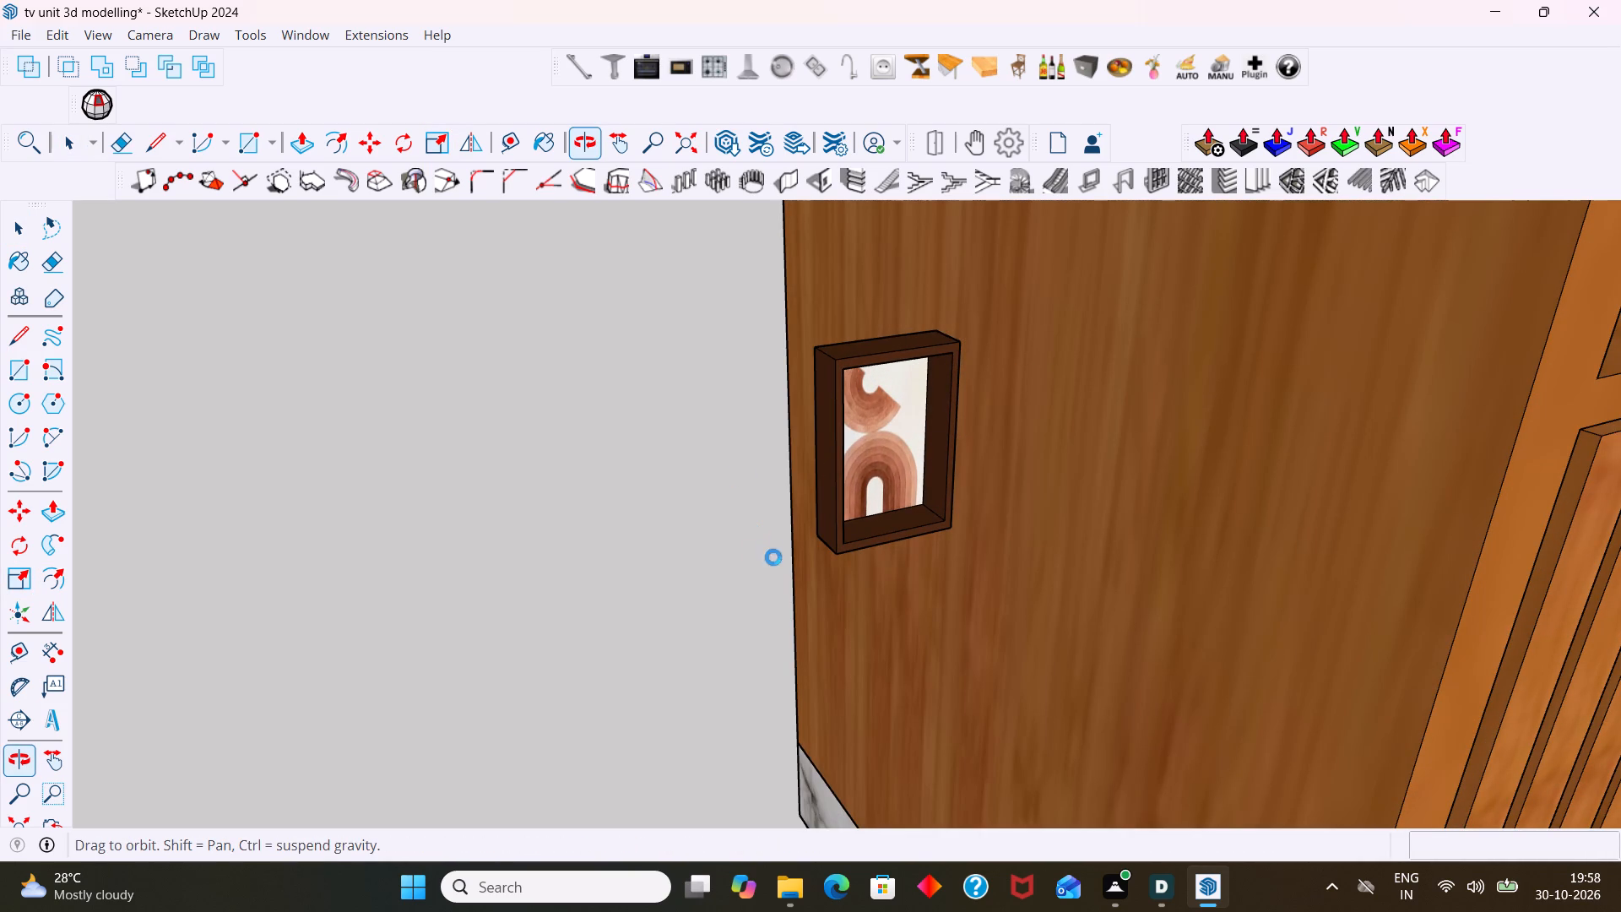
key(space)
scroll(762, 576, down, 2)
scroll(832, 535, down, 1)
scroll(828, 512, up, 3)
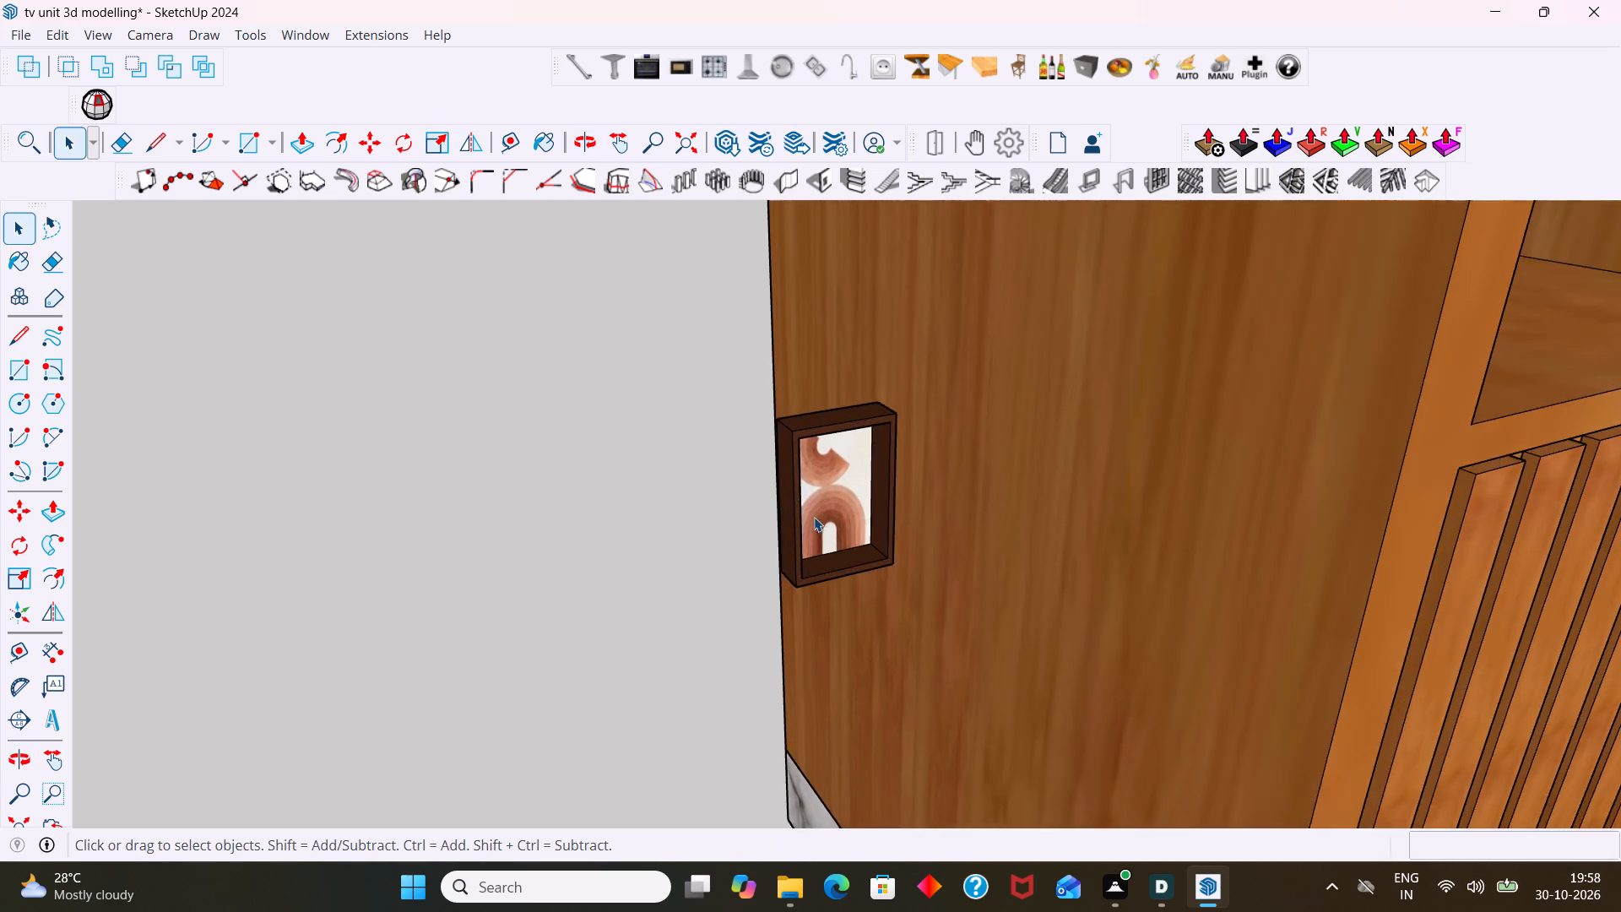
scroll(814, 517, up, 2)
middle_drag(791, 446, 390, 412)
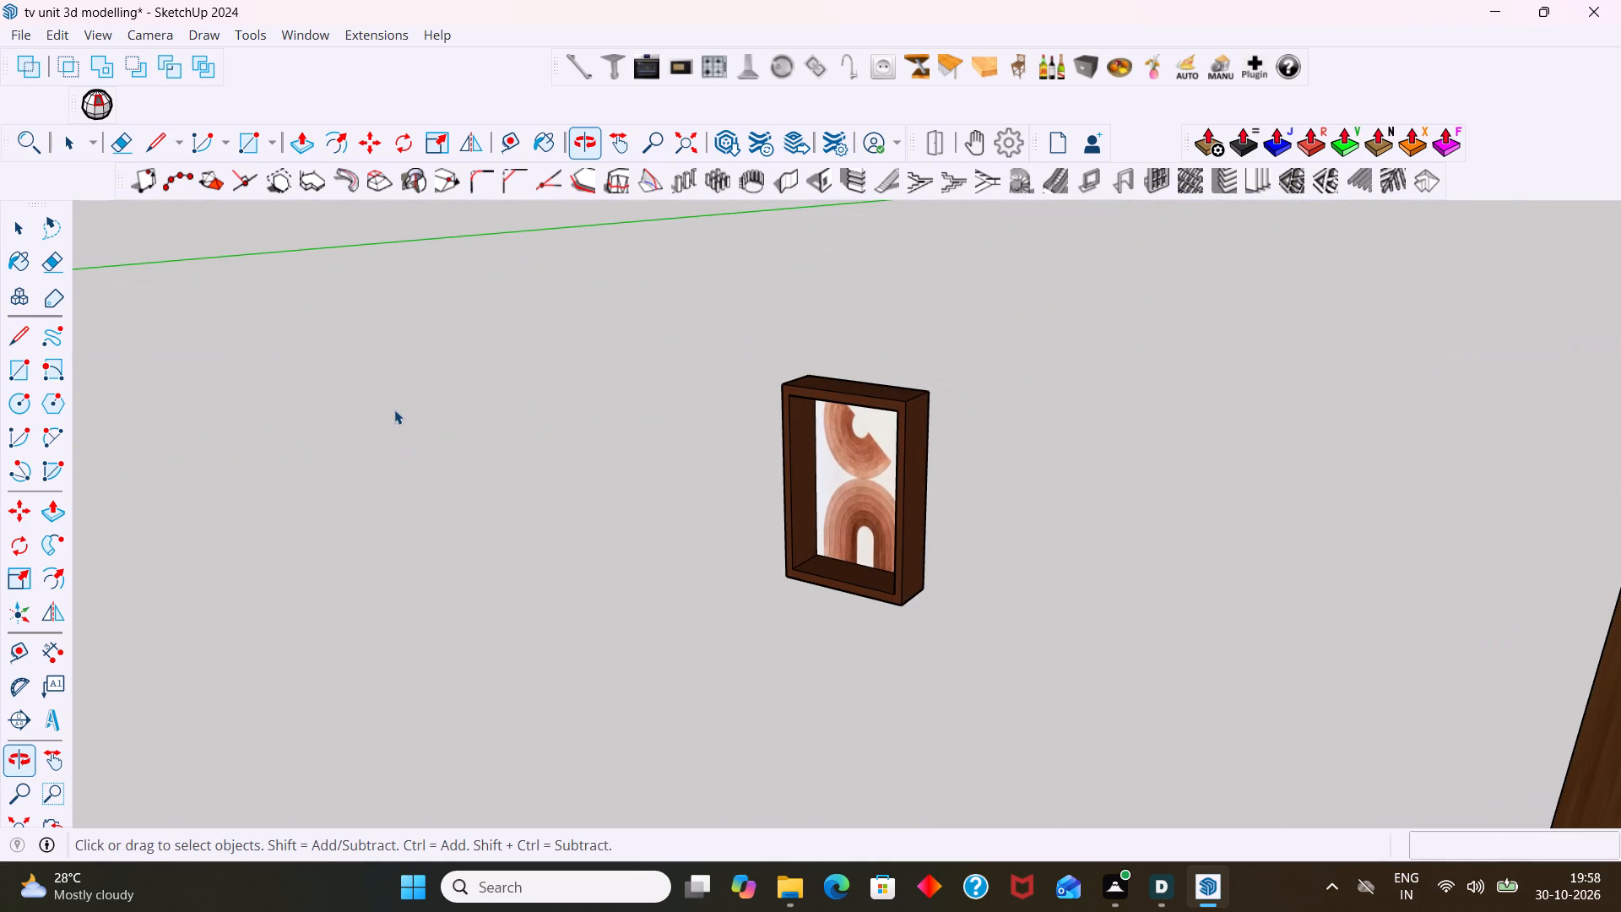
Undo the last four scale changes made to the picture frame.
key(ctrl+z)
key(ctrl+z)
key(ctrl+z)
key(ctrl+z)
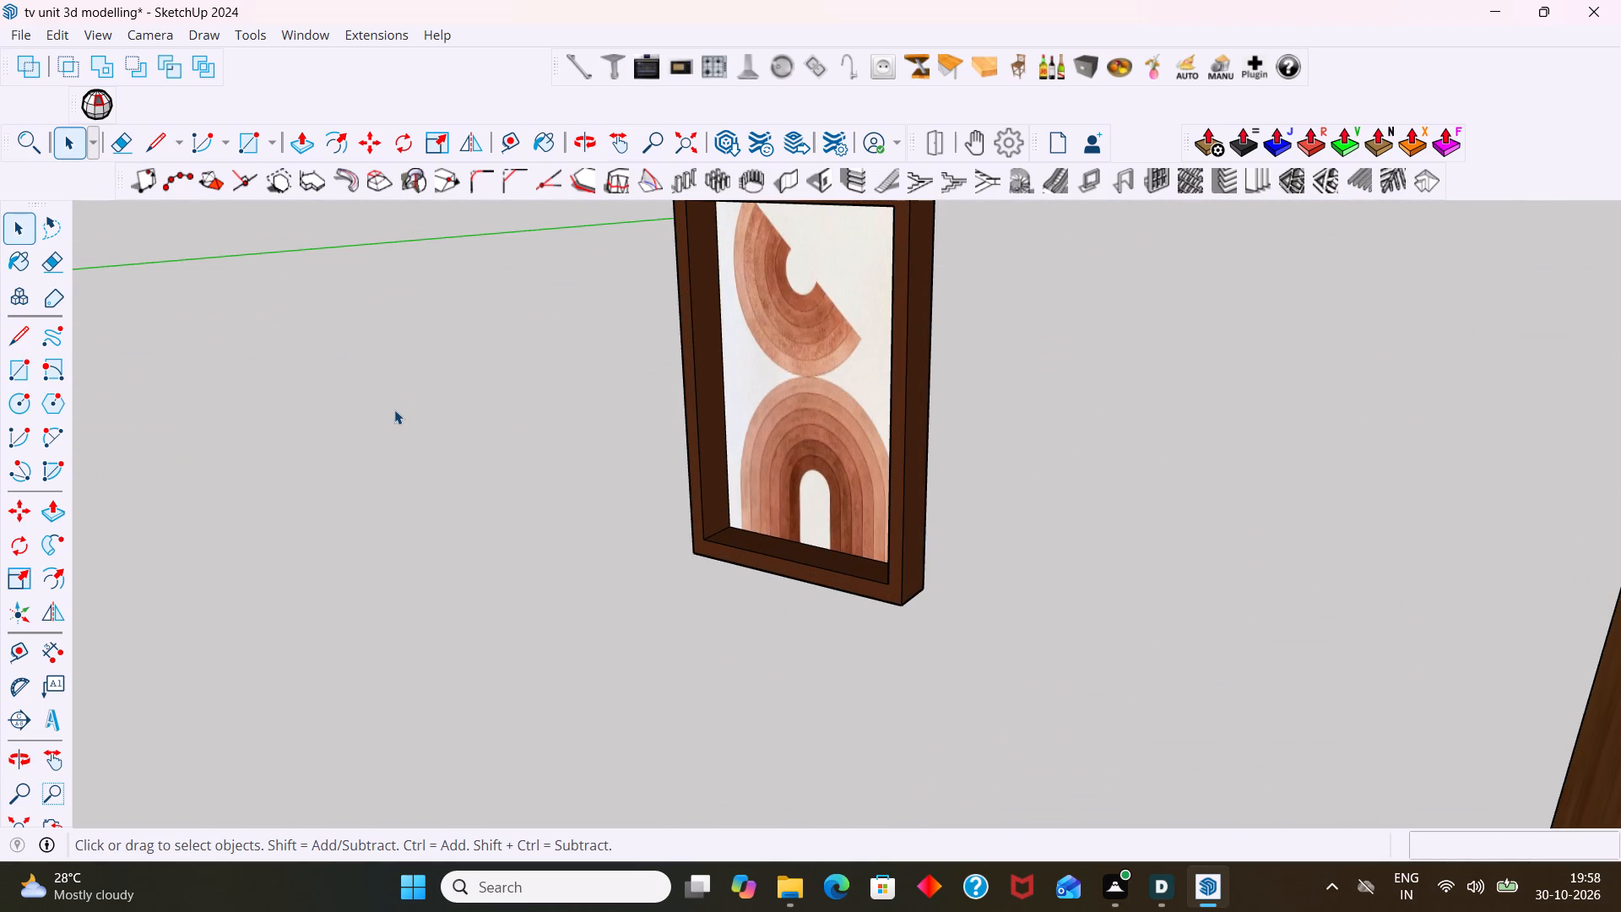
Move the picture frame about 676 mm by its bottom corner into the open niche below the golden pot, against the inner side panel.
scroll(394, 409, down, 4)
scroll(521, 480, up, 2)
click(536, 458)
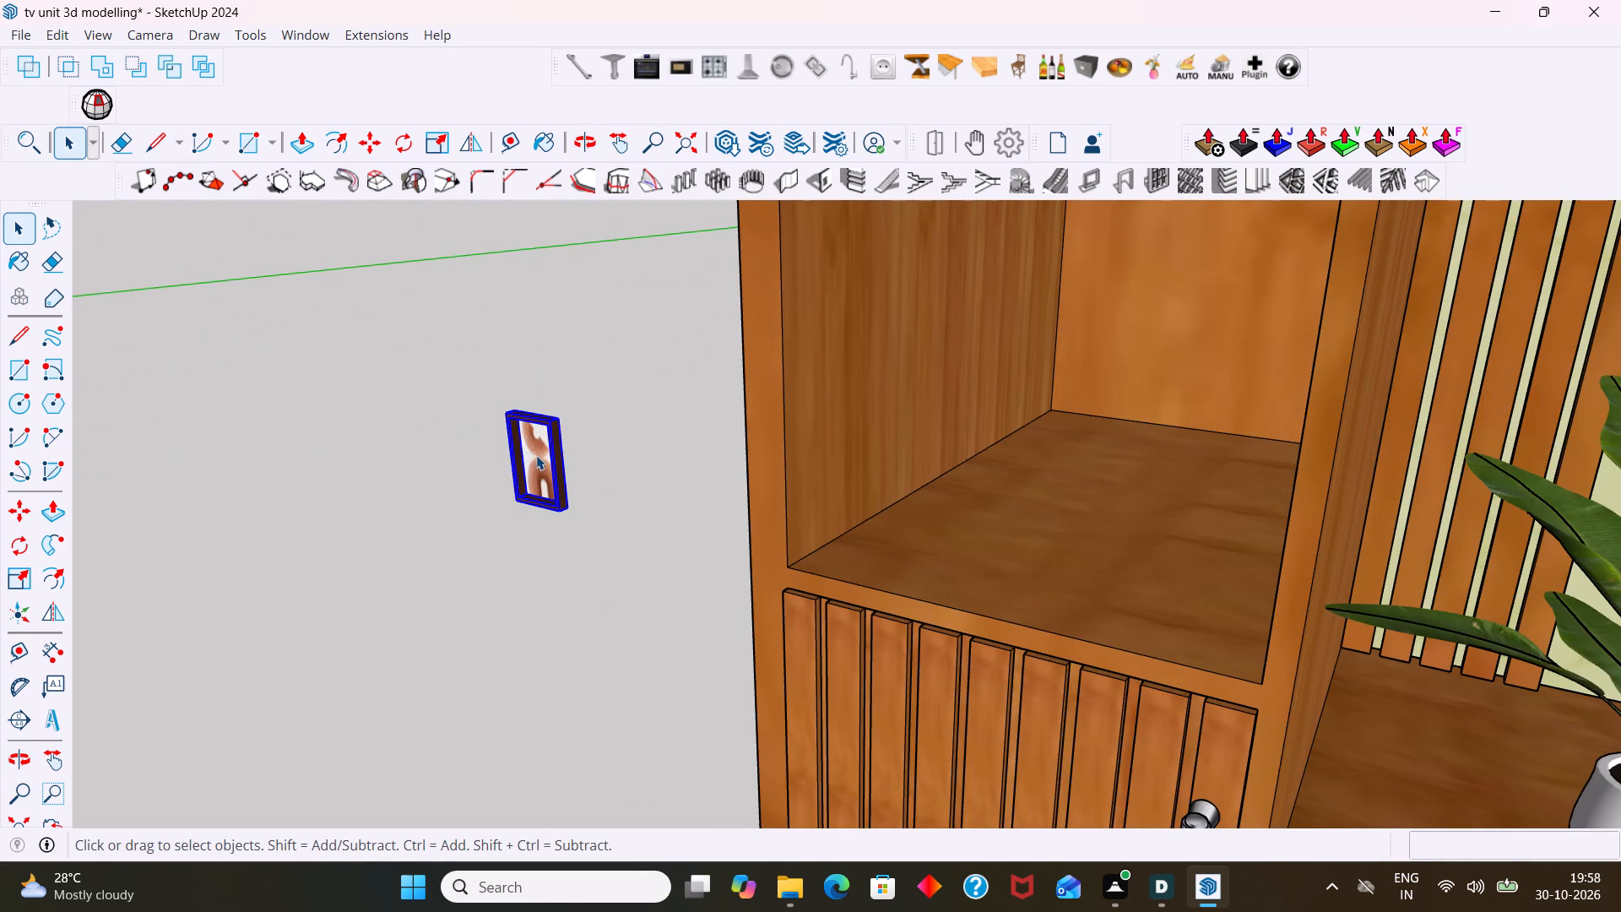
key(m)
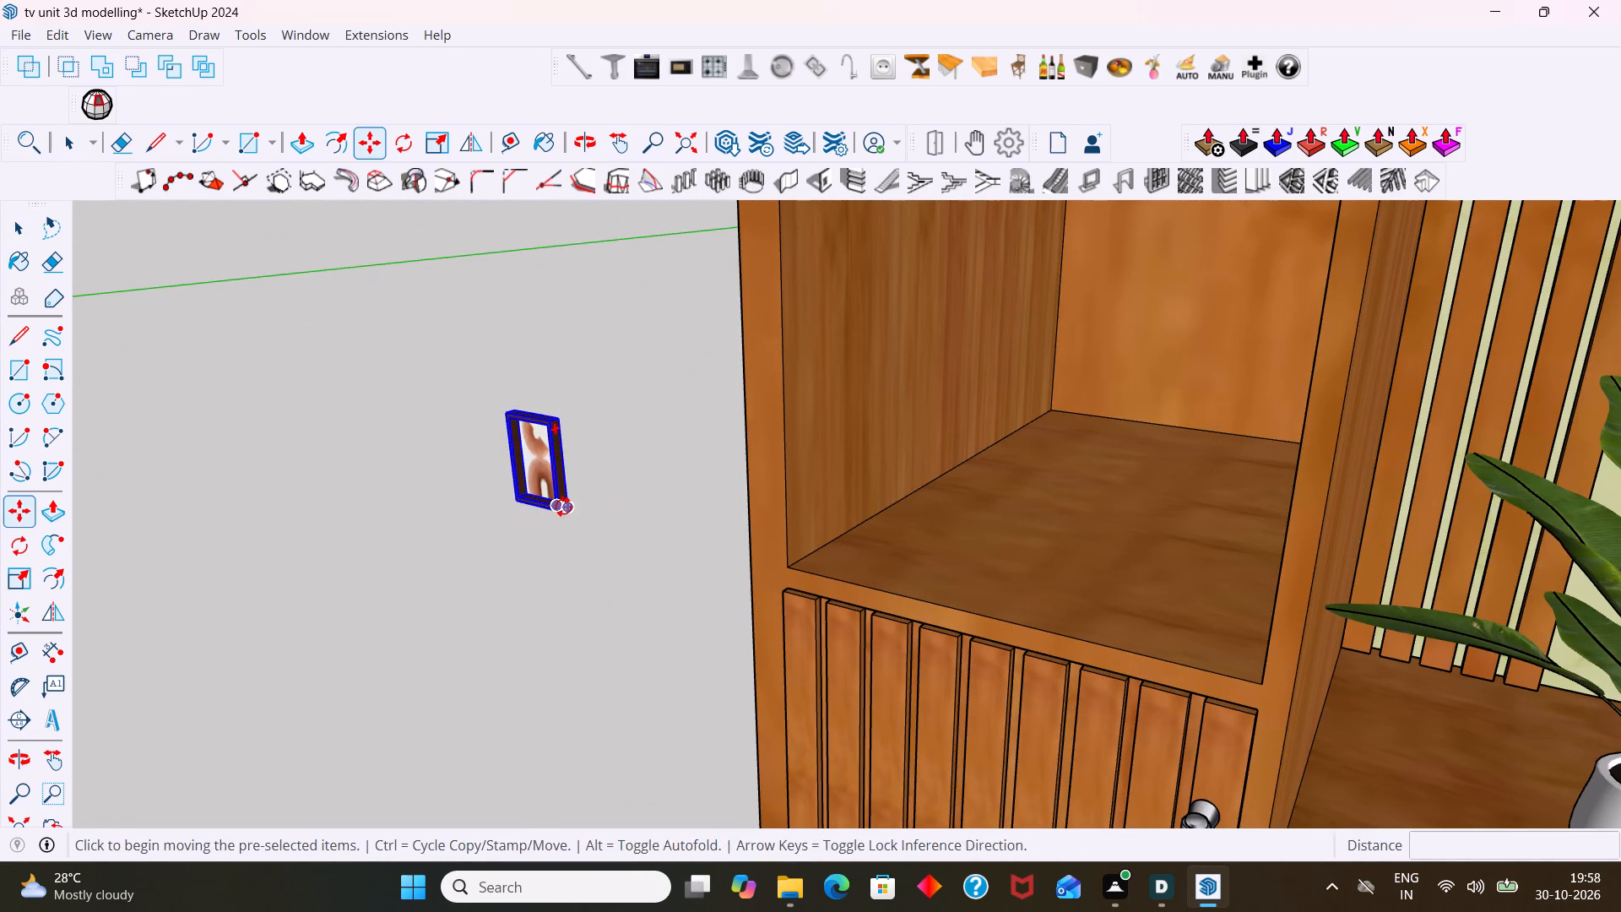
click(558, 505)
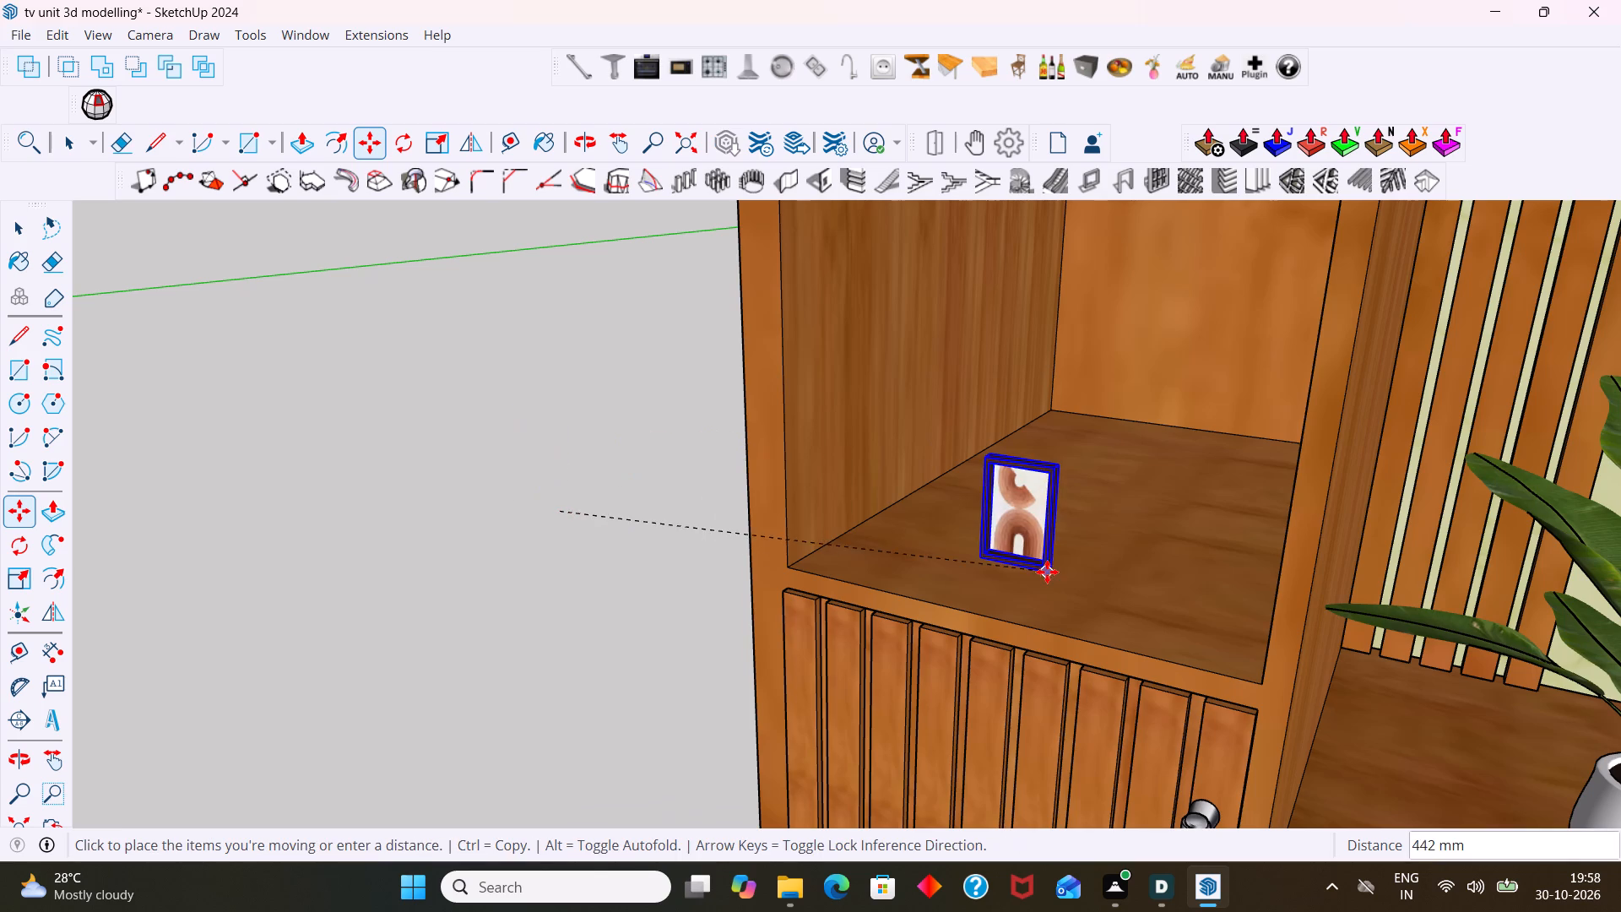
scroll(1125, 591, up, 6)
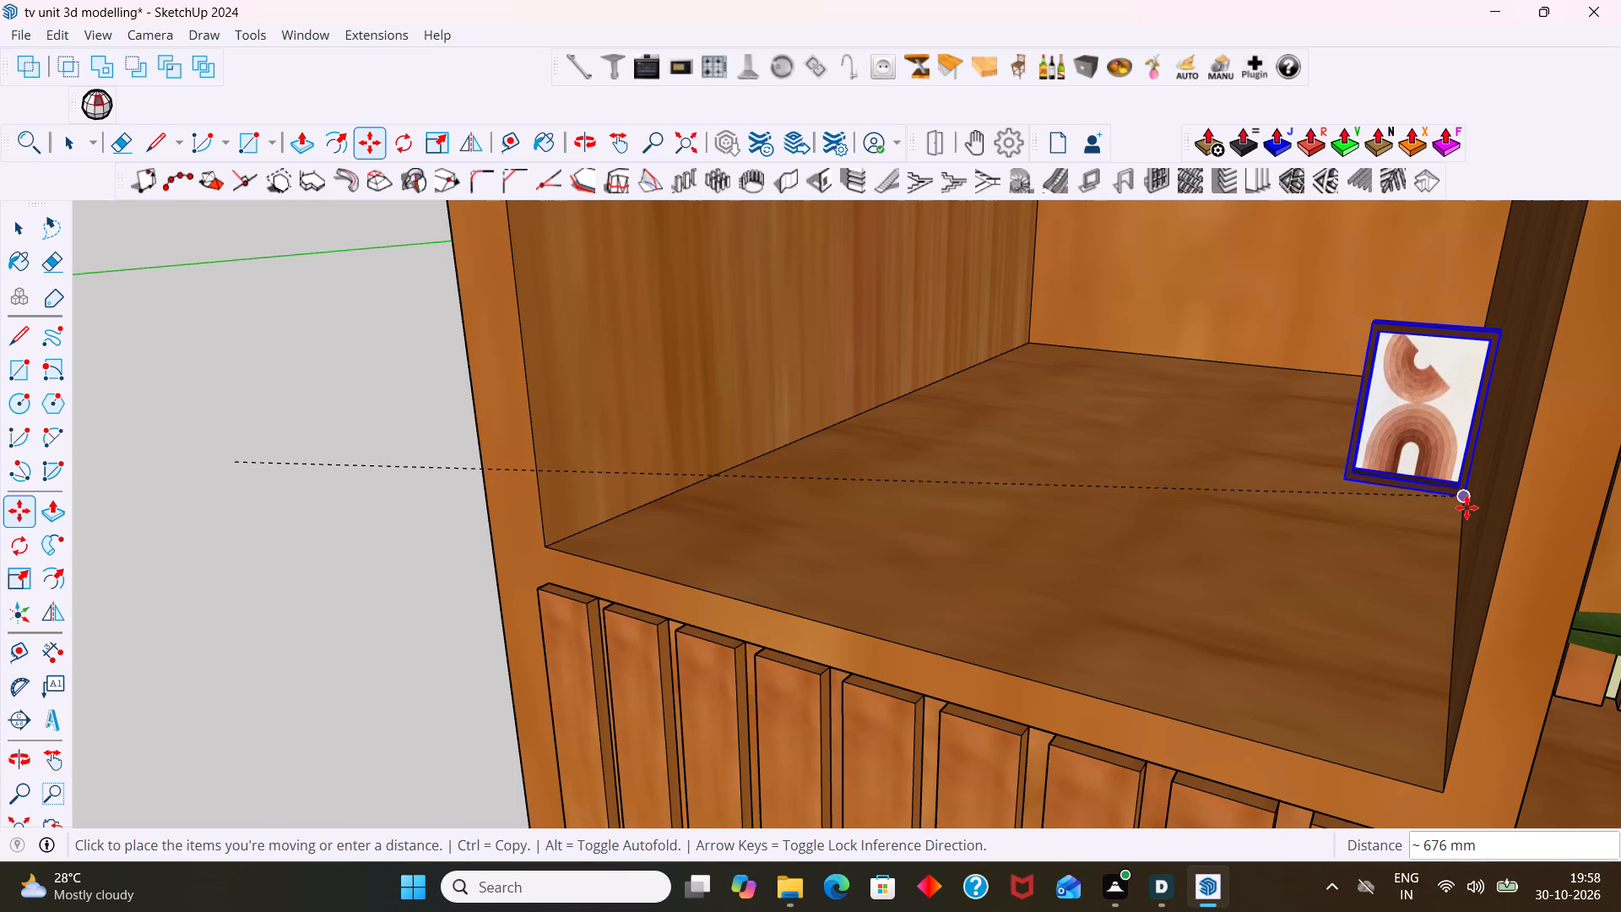
click(1466, 507)
key(space)
Scale the picture frame's width up from its left edge to a red-axis factor of about 5.5, nearly spanning the niche.
scroll(1450, 514, down, 2)
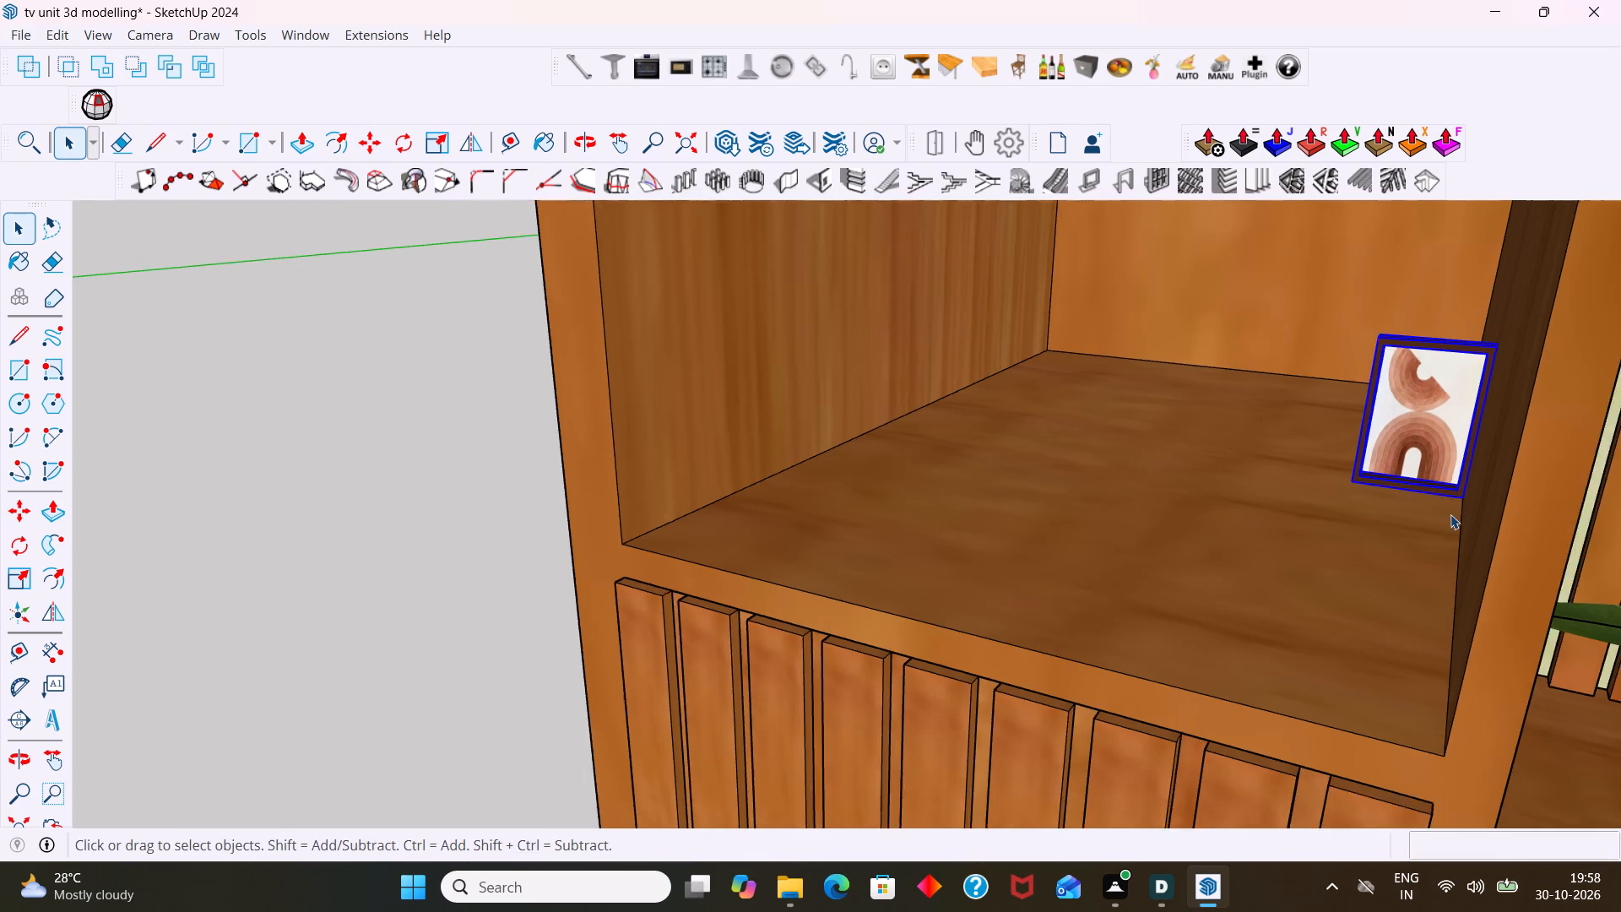
scroll(1450, 514, down, 9)
middle_drag(1423, 548, 1620, 529)
scroll(1322, 446, up, 3)
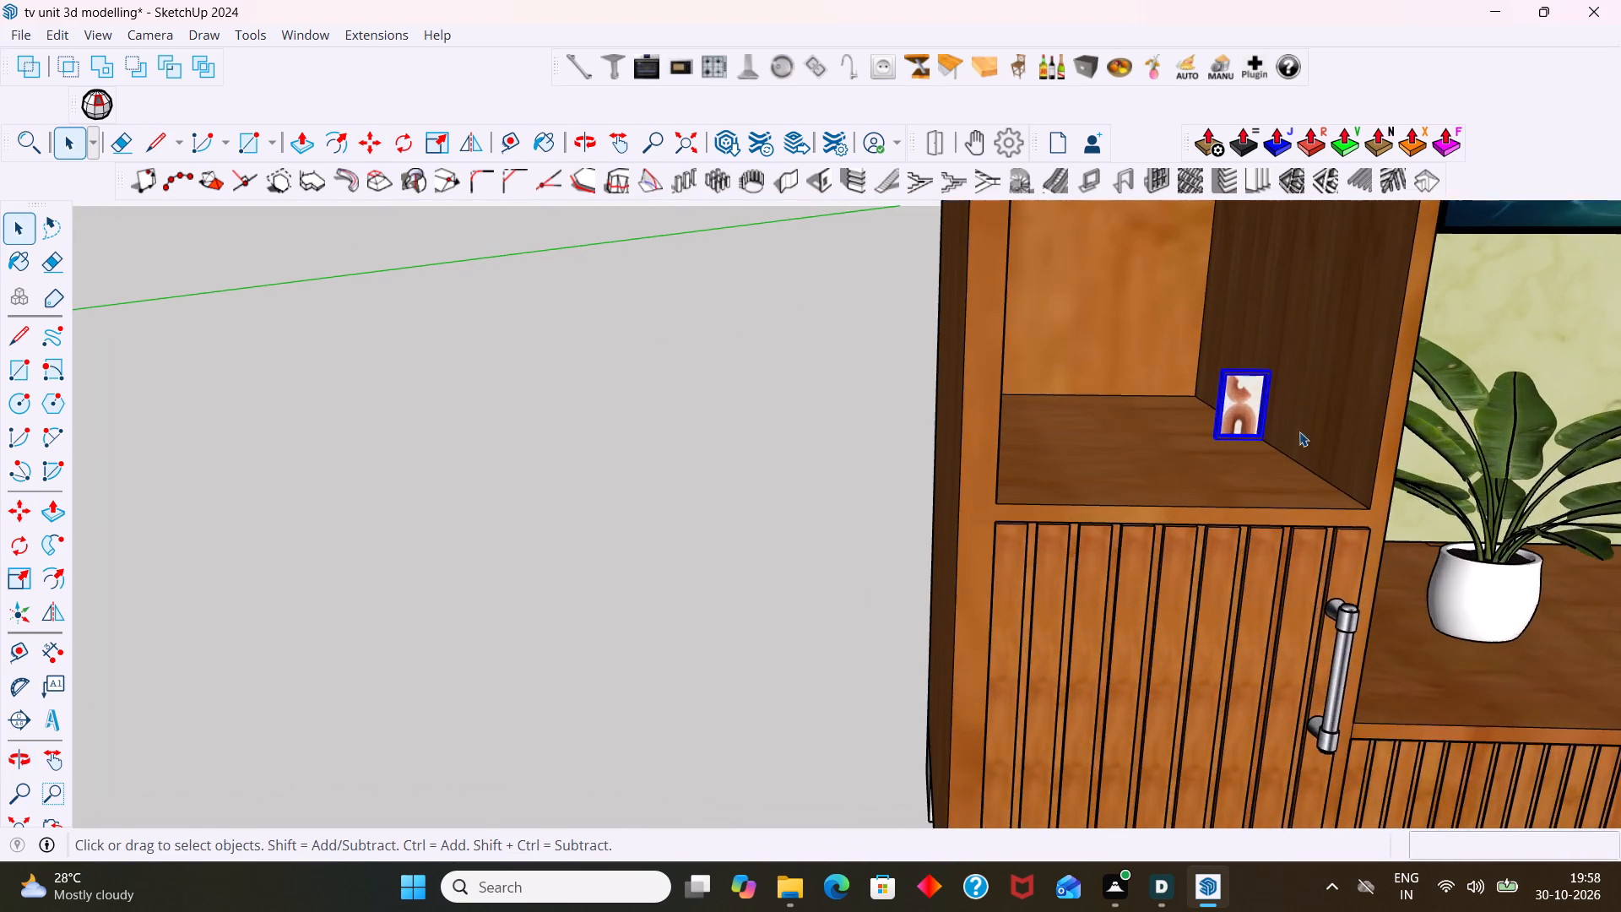
scroll(1299, 432, up, 9)
key(s)
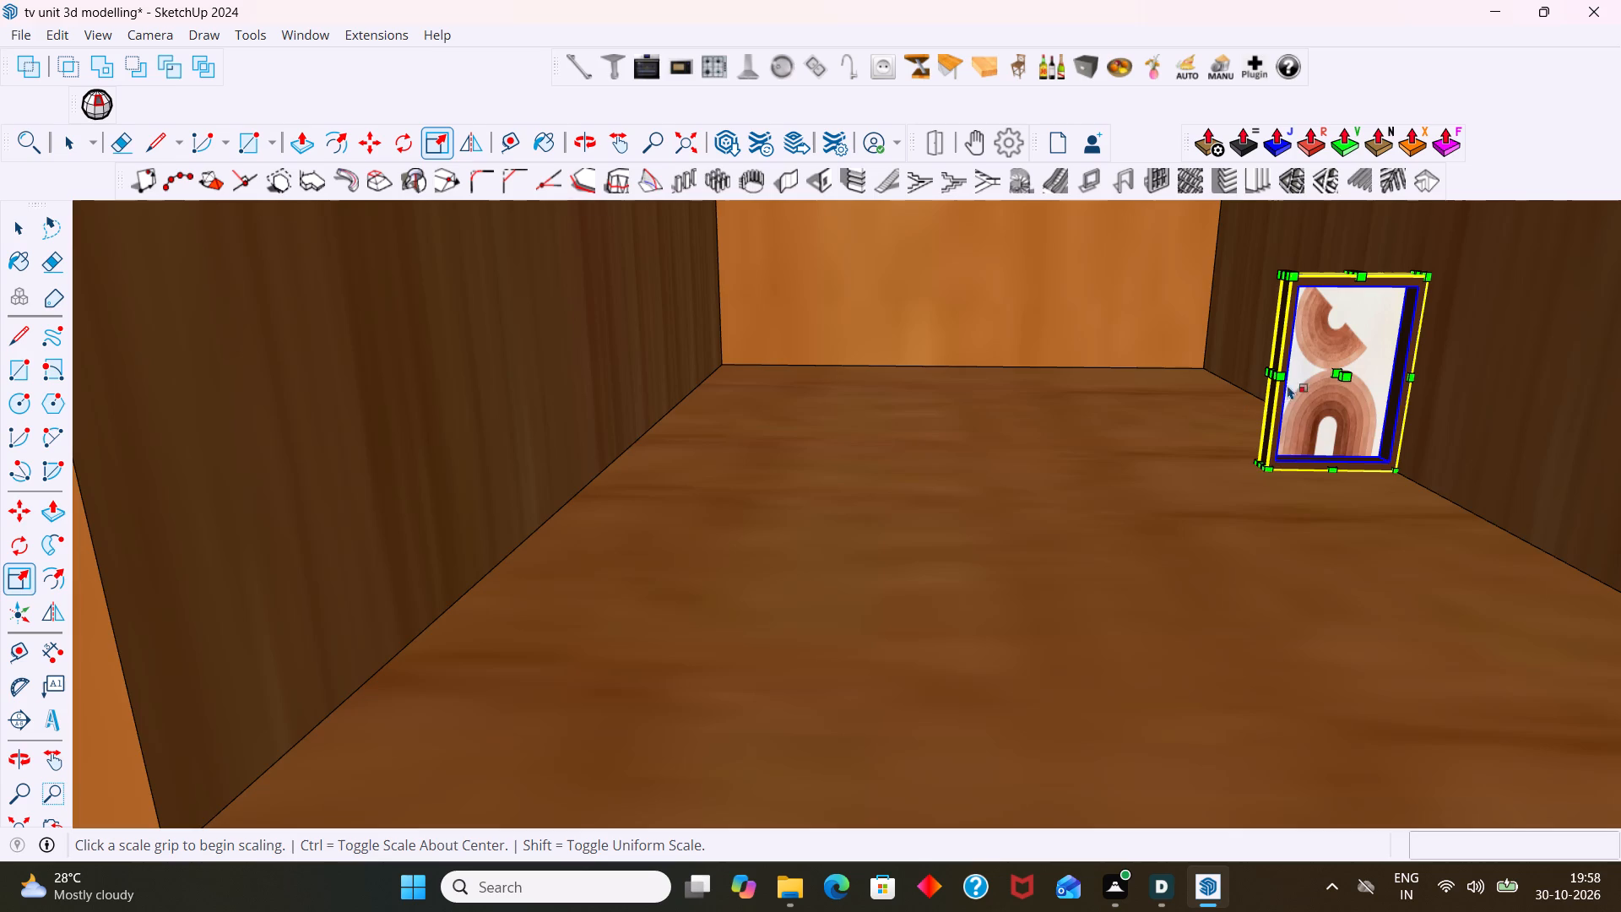
scroll(1258, 377, up, 5)
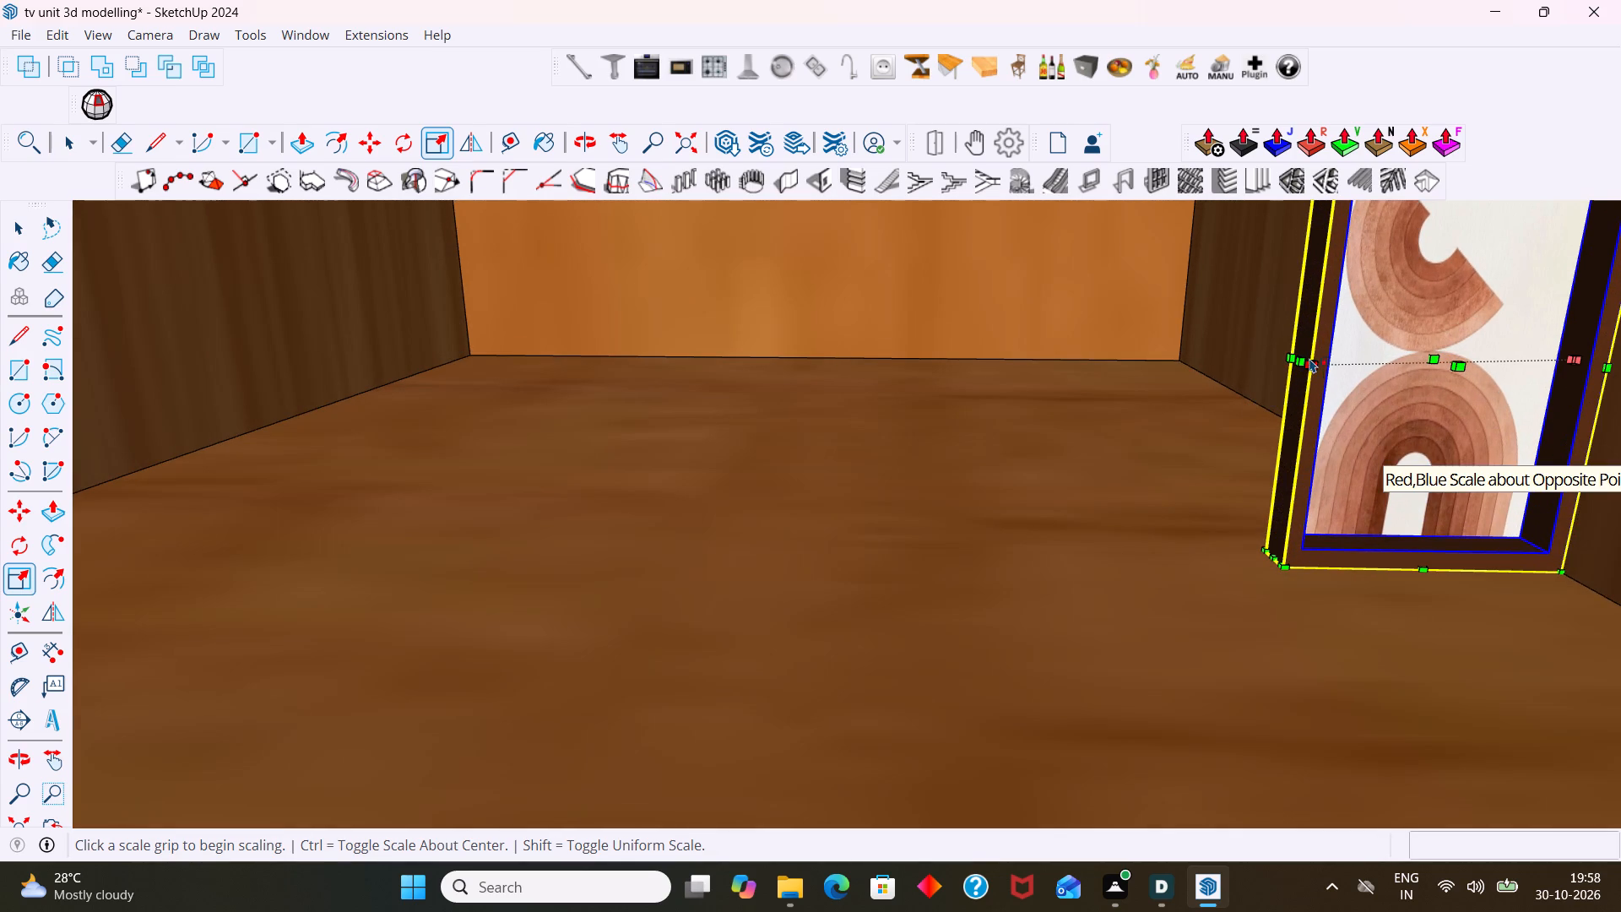
click(1304, 363)
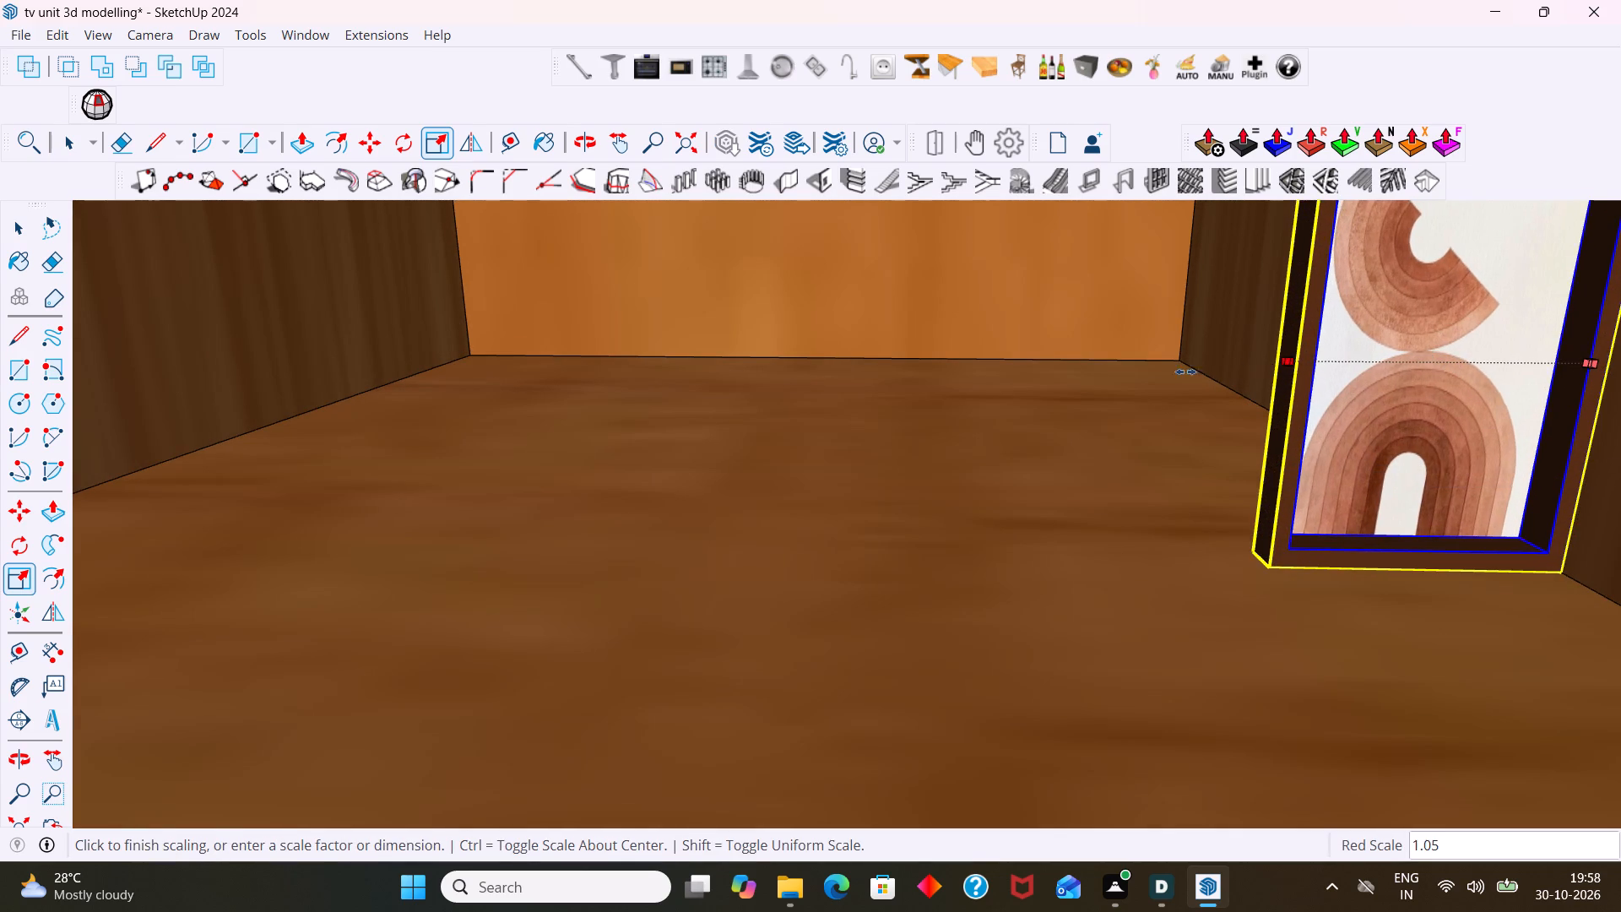
scroll(1031, 413, down, 11)
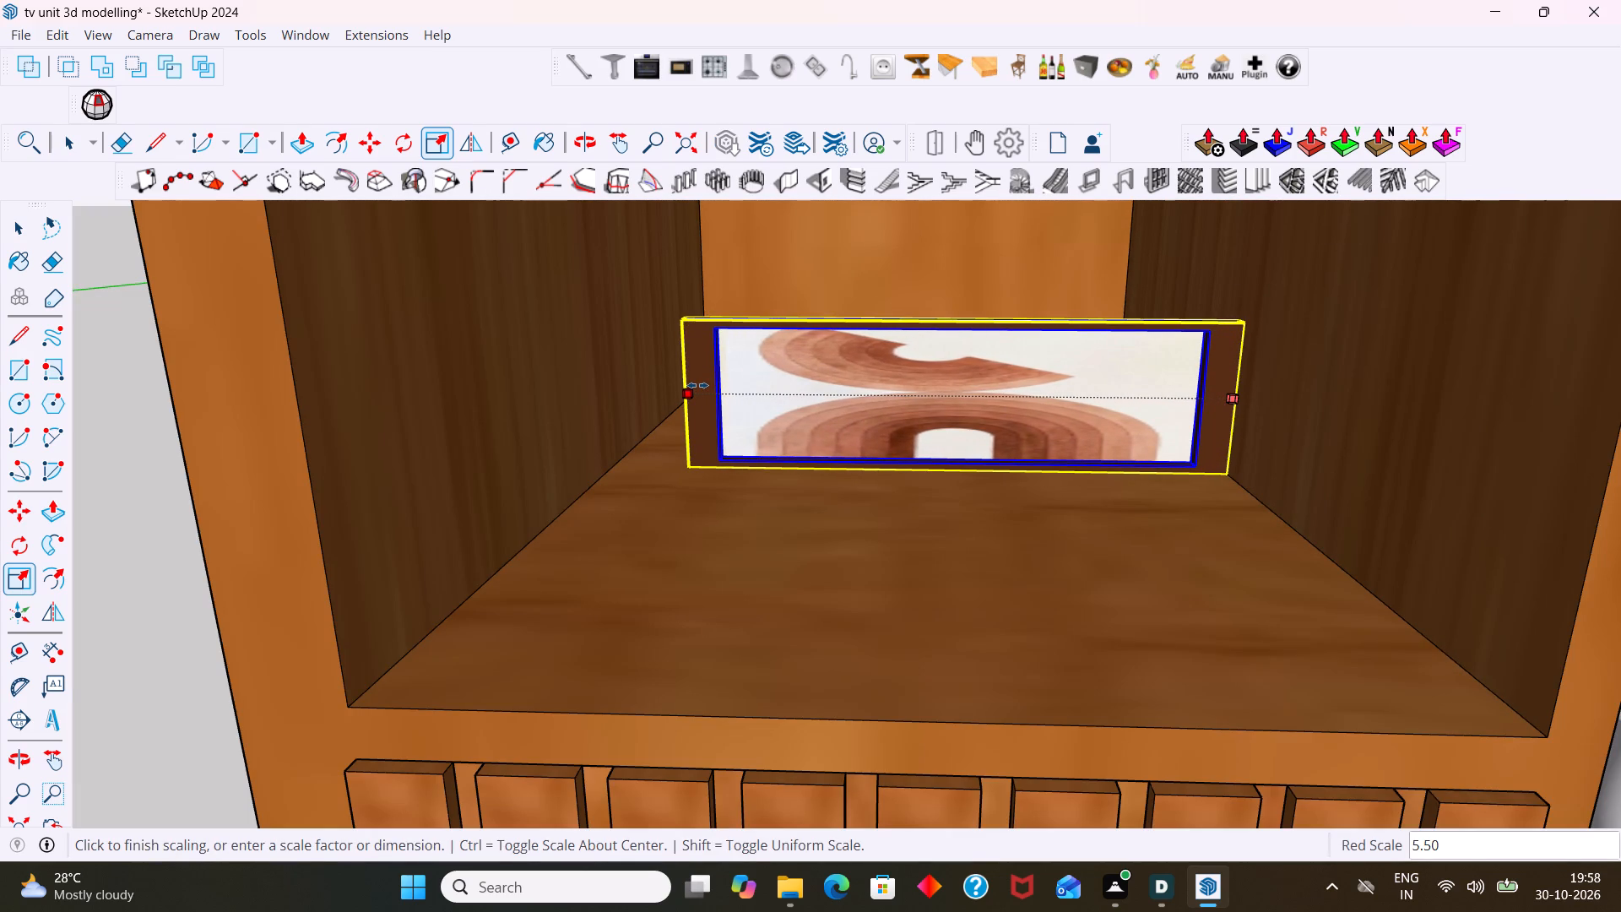
click(697, 385)
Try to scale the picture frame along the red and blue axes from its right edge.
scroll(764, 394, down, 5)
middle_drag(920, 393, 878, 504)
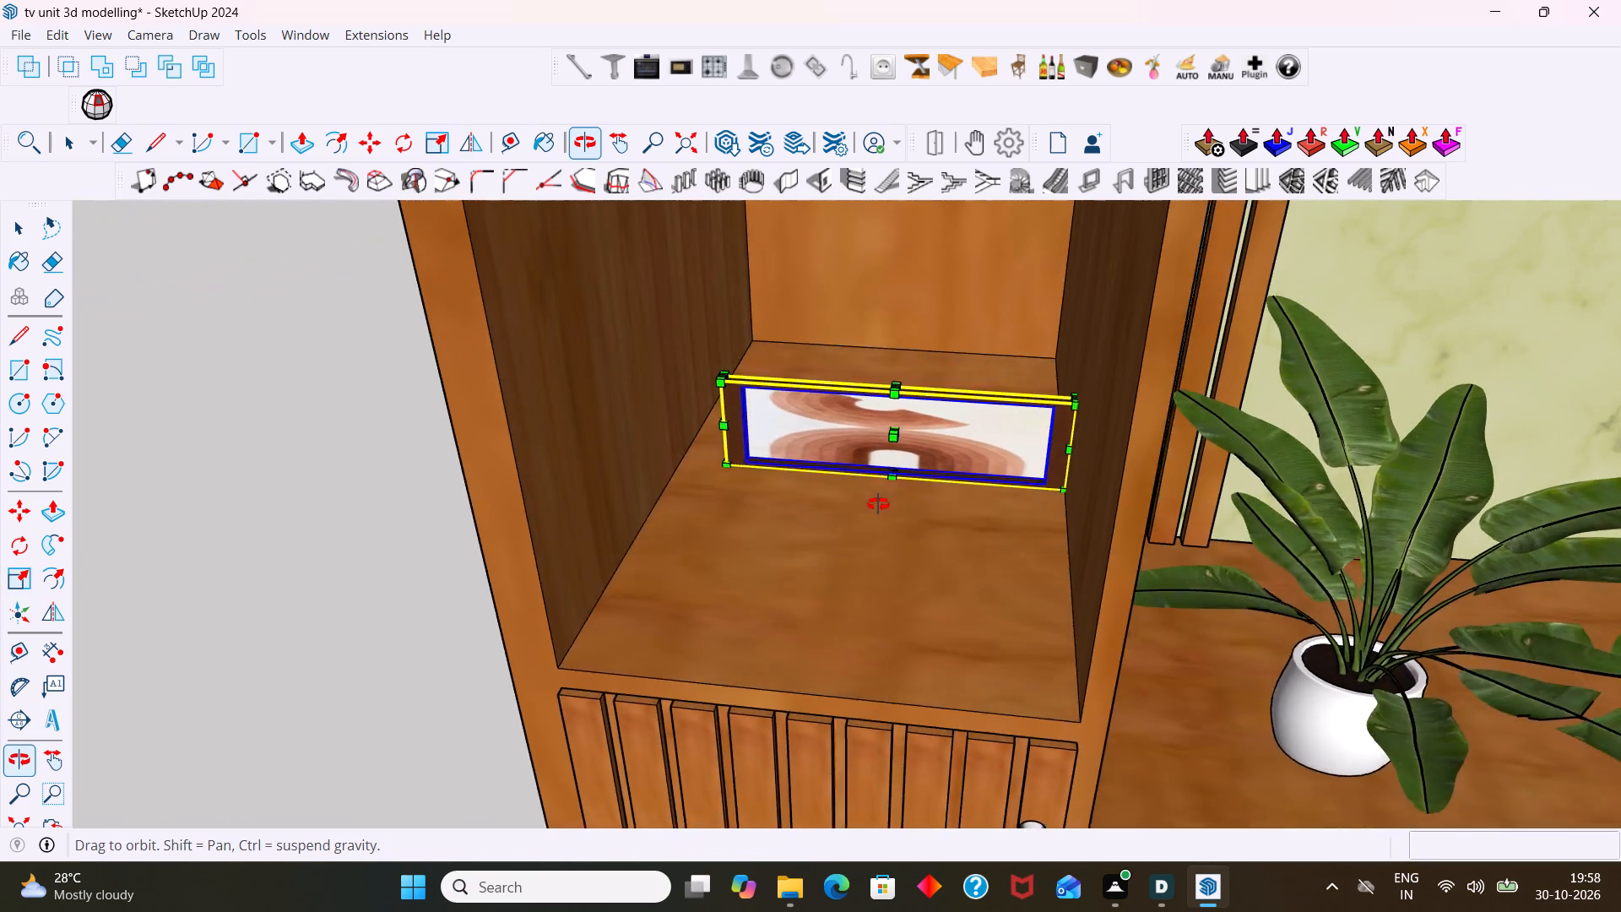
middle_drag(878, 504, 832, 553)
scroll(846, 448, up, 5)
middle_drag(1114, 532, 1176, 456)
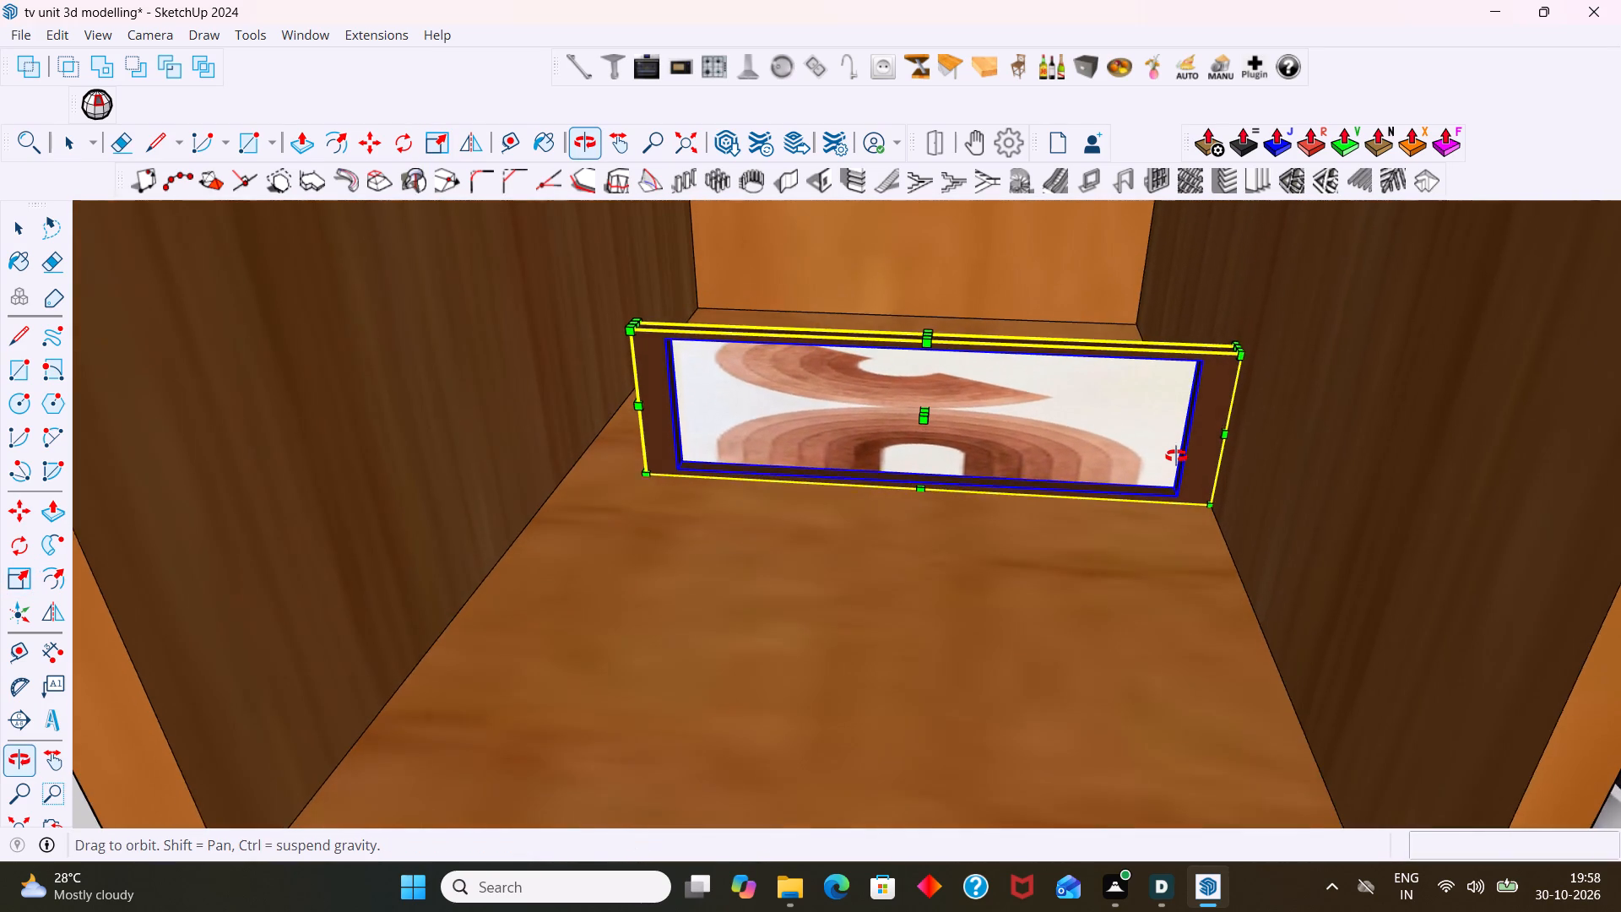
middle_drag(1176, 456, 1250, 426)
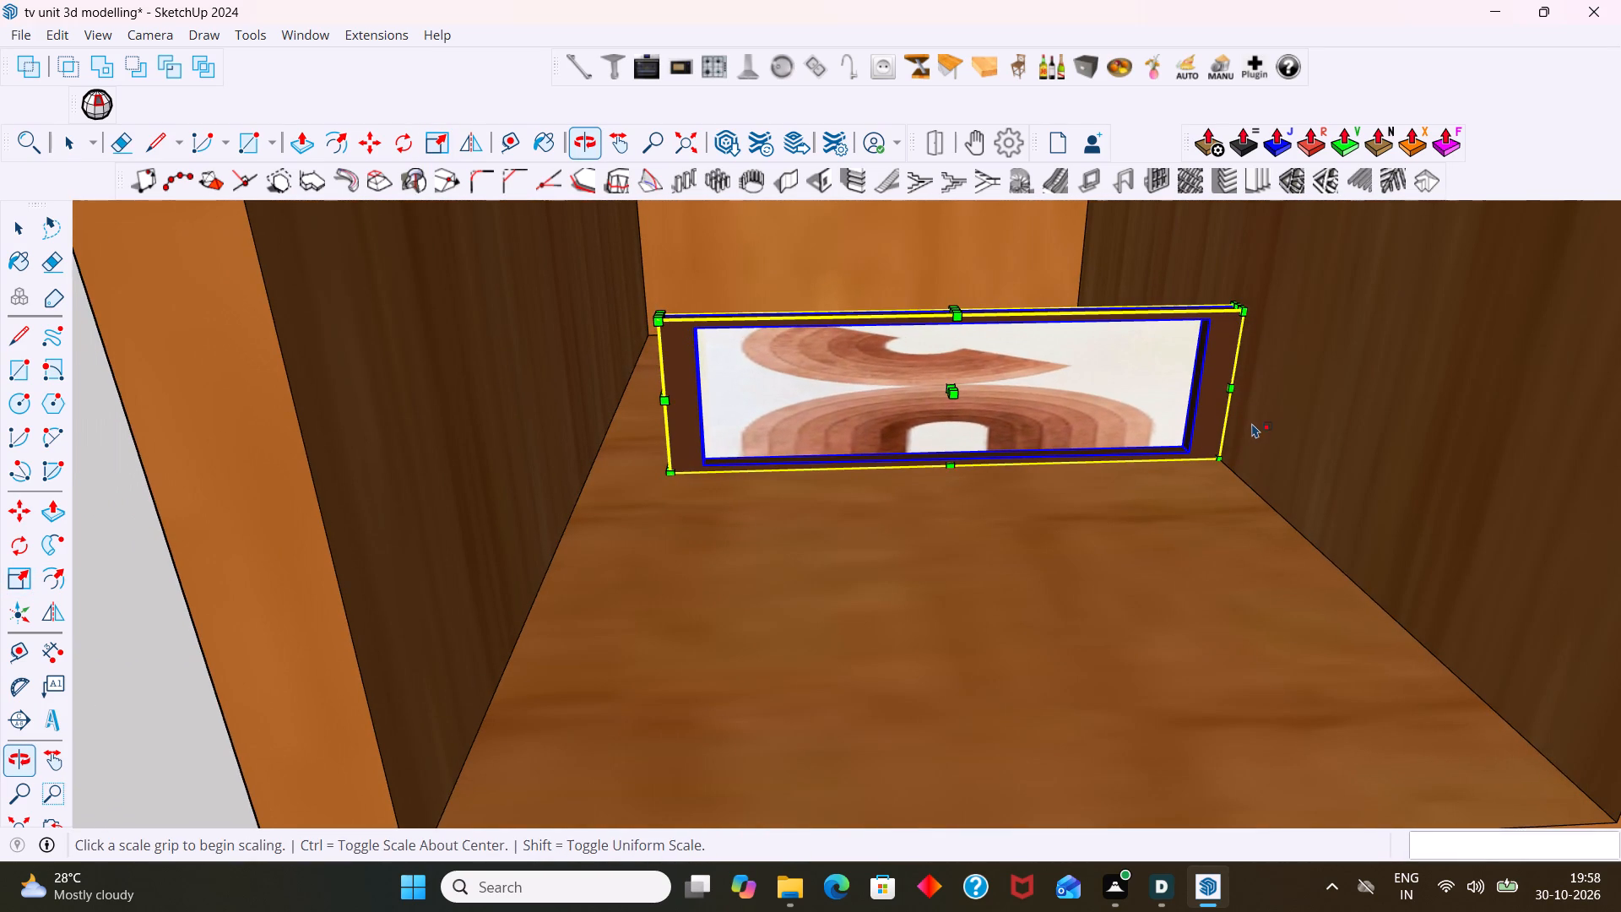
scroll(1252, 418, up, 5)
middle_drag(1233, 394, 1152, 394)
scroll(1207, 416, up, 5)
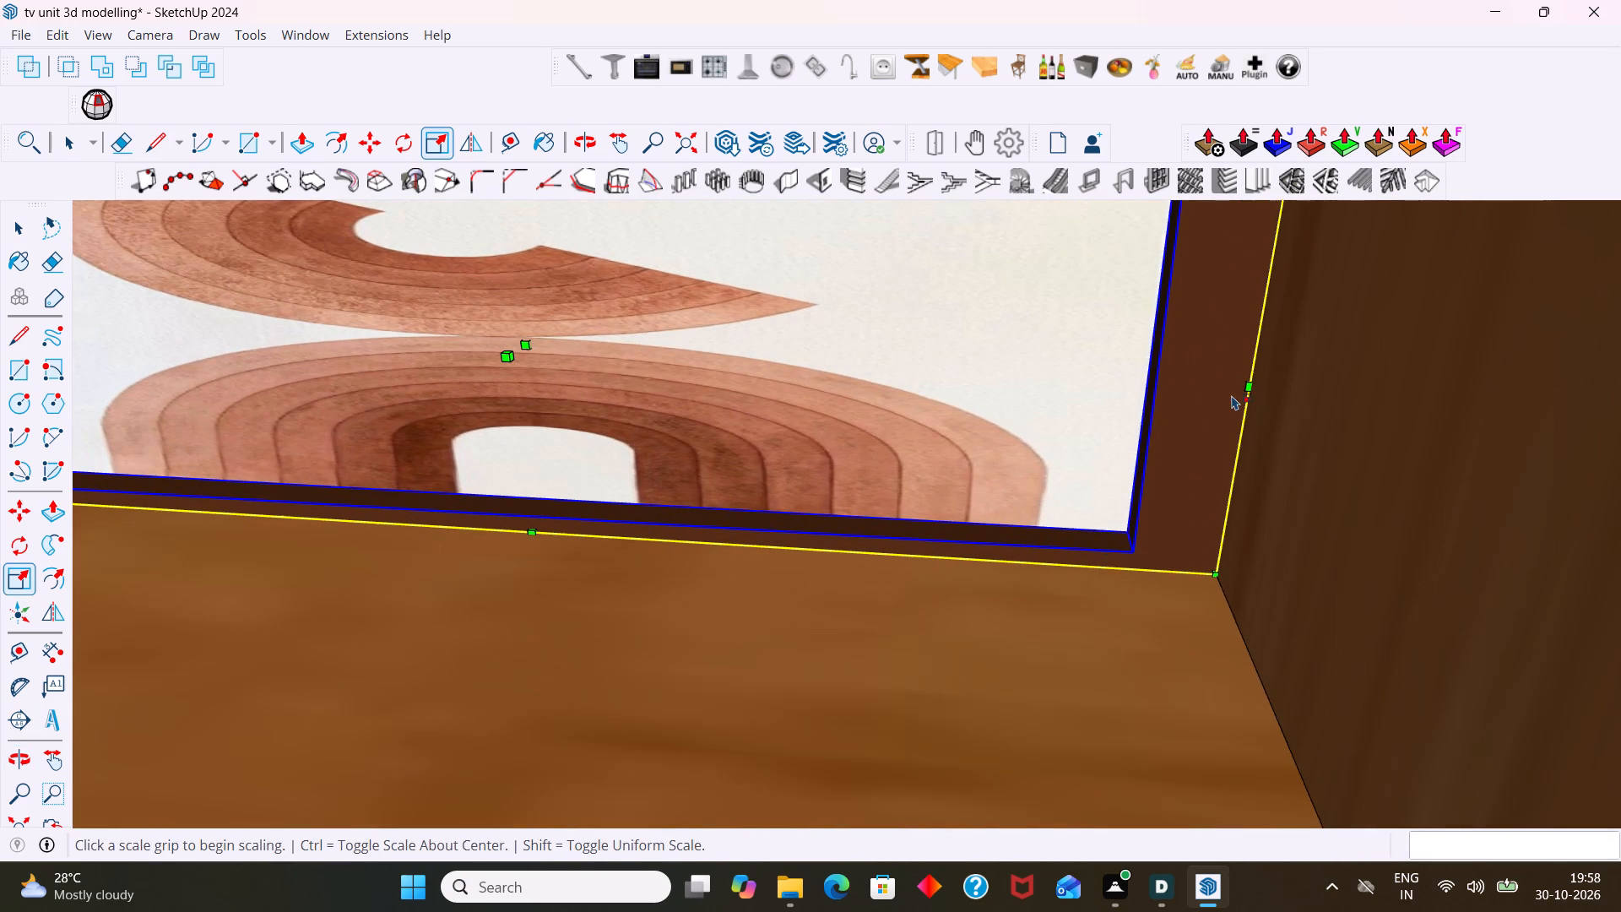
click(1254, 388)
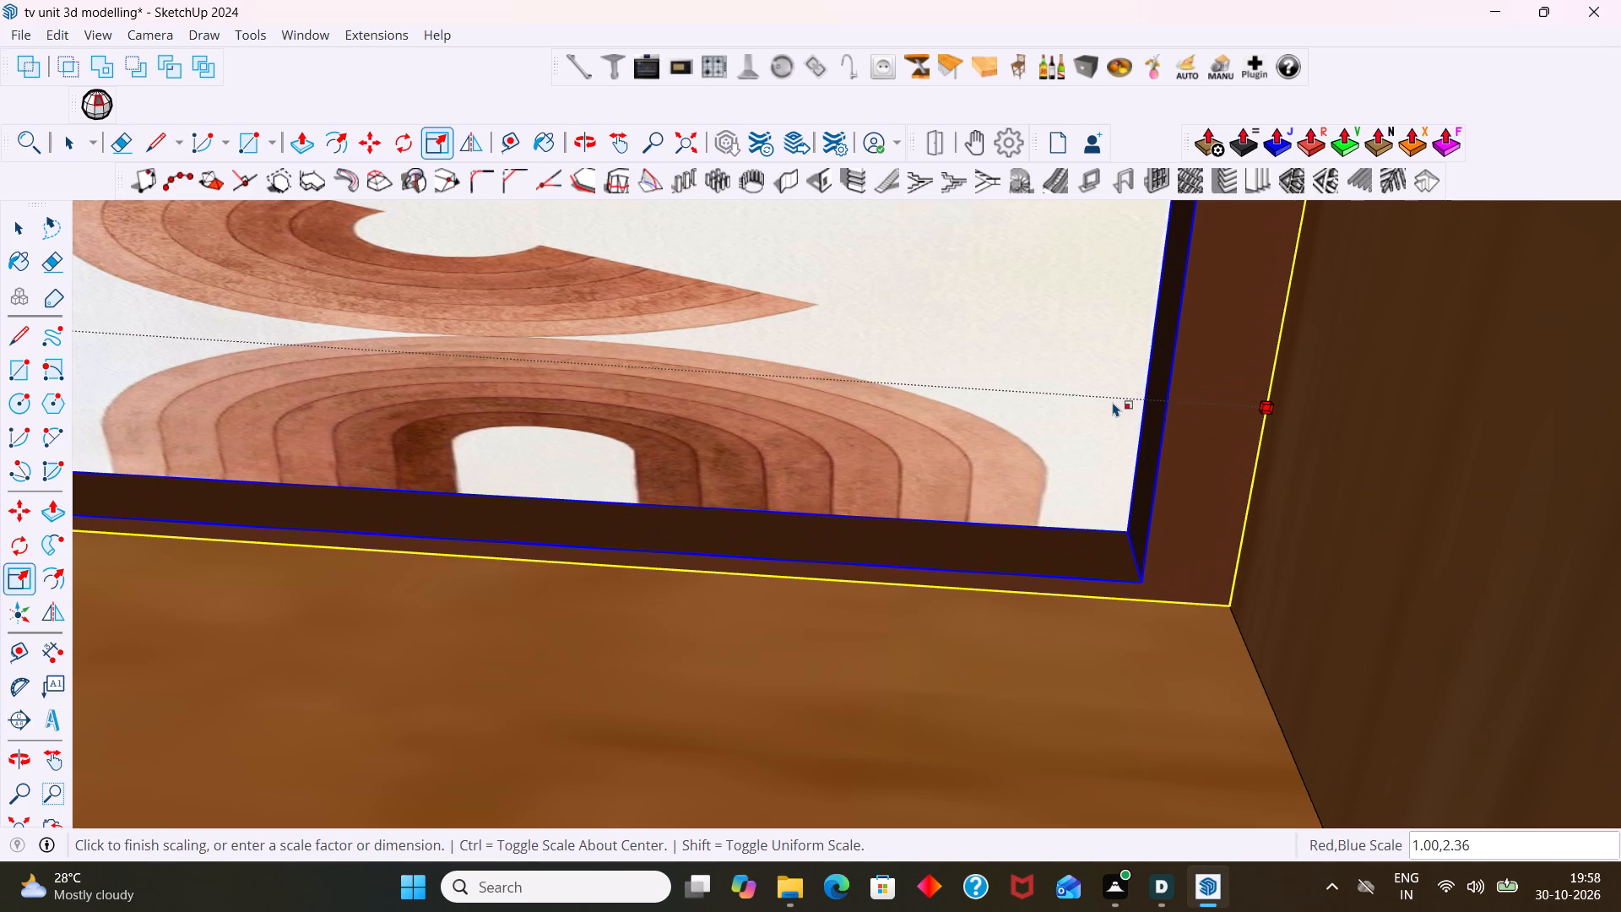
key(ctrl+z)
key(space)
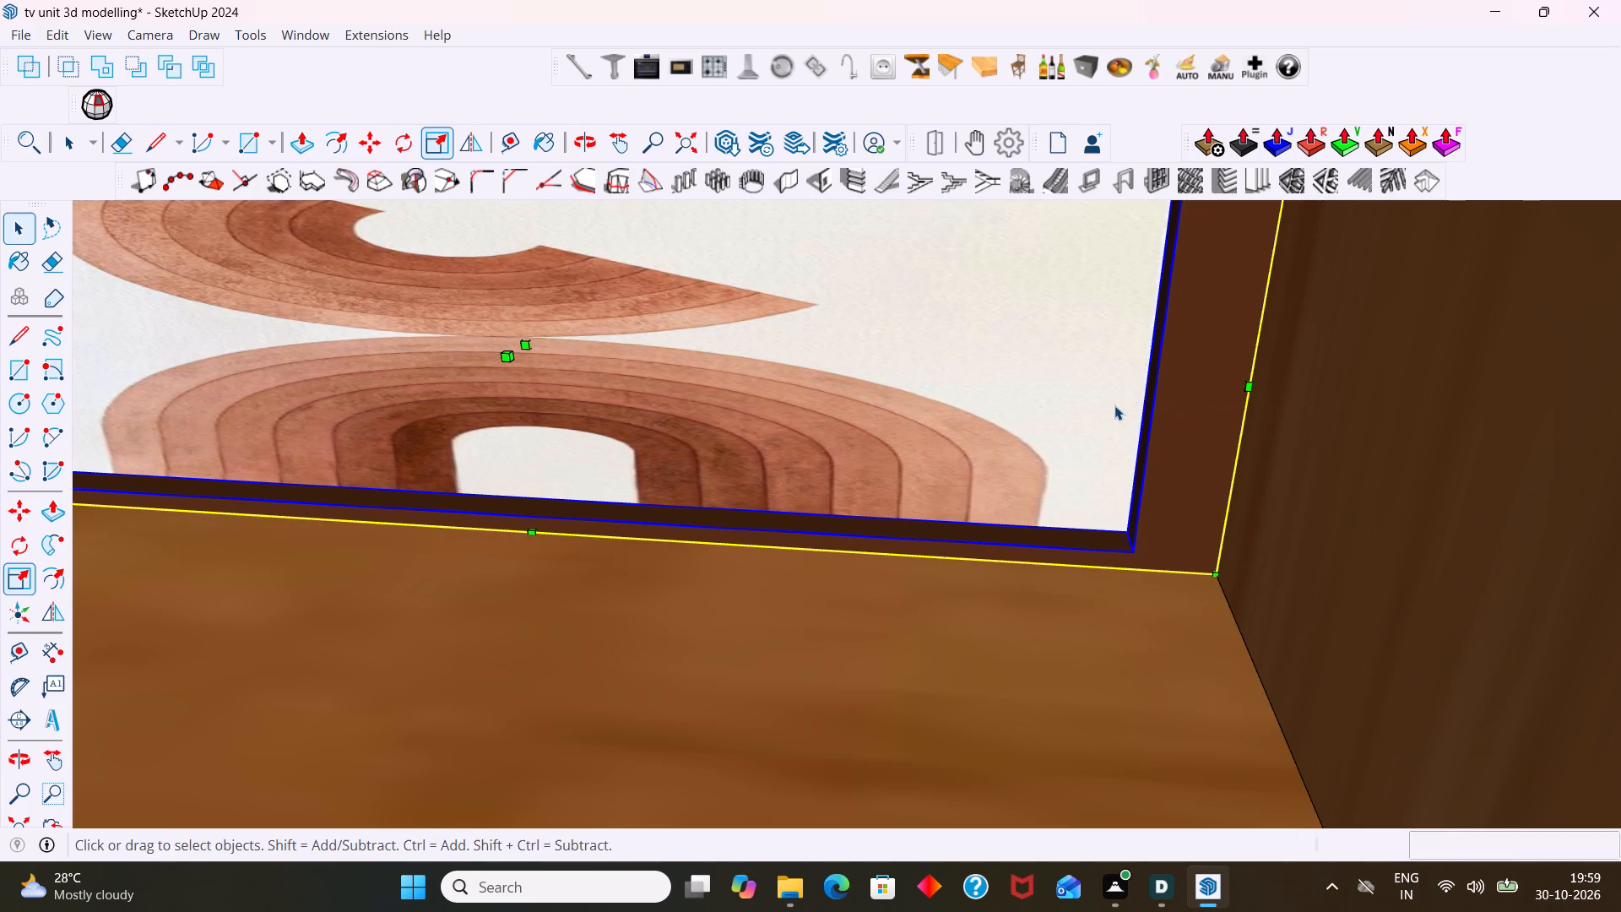
Scale the picture frame's height up from its top edge to a green-axis factor of about 4, just below the niche's top.
scroll(1136, 420, down, 19)
scroll(1006, 542, up, 4)
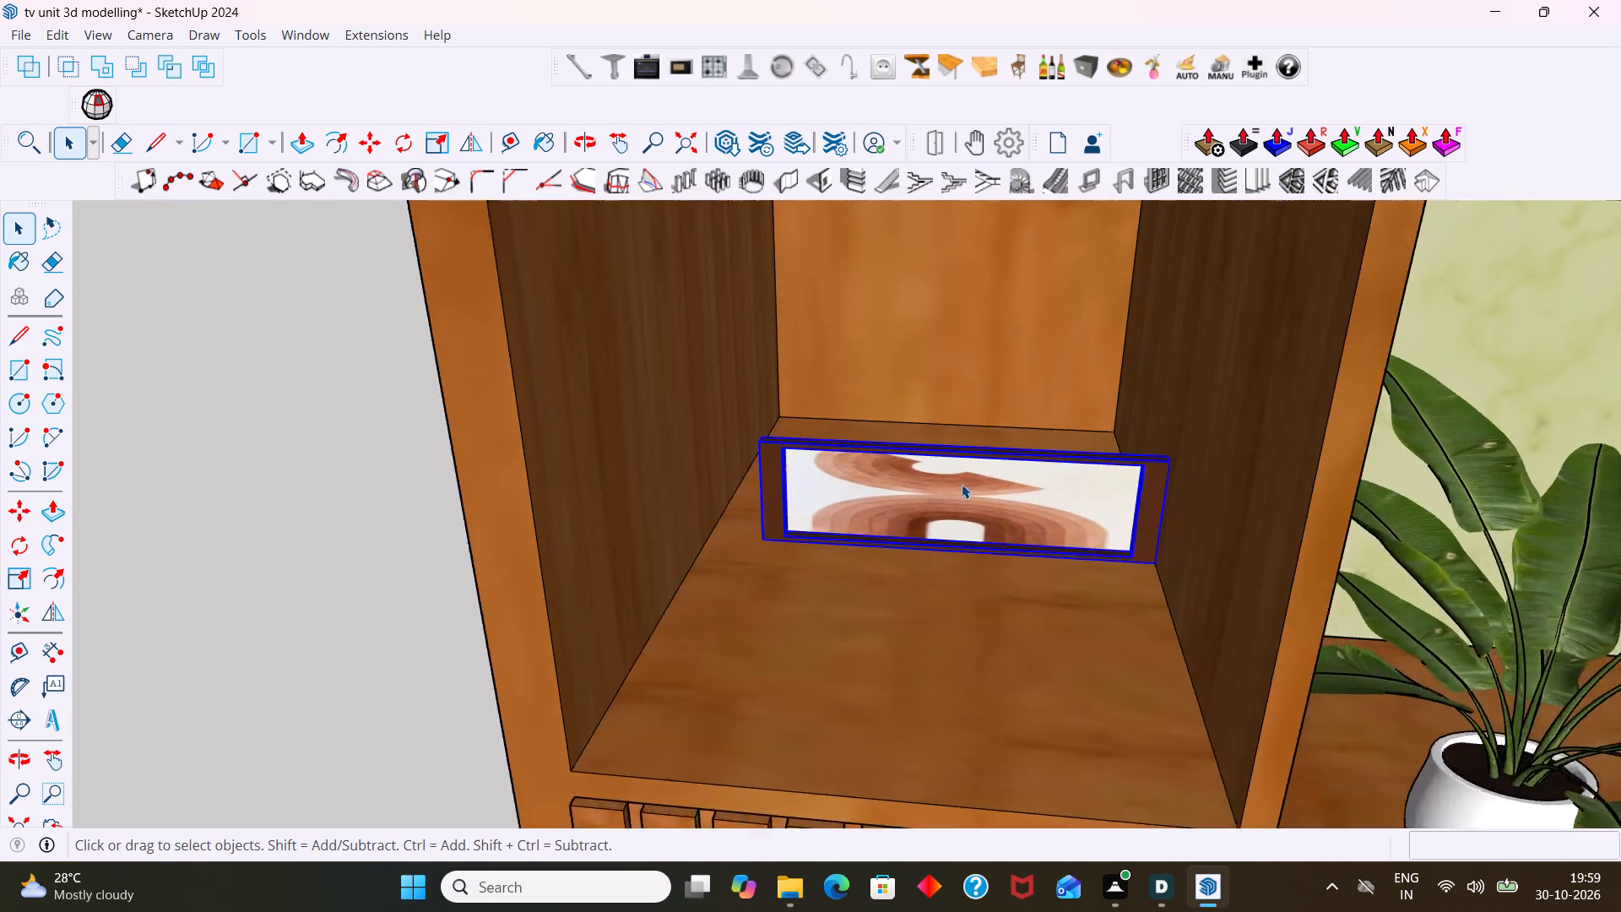
scroll(962, 484, up, 2)
middle_drag(935, 442, 916, 546)
key(s)
scroll(941, 508, up, 6)
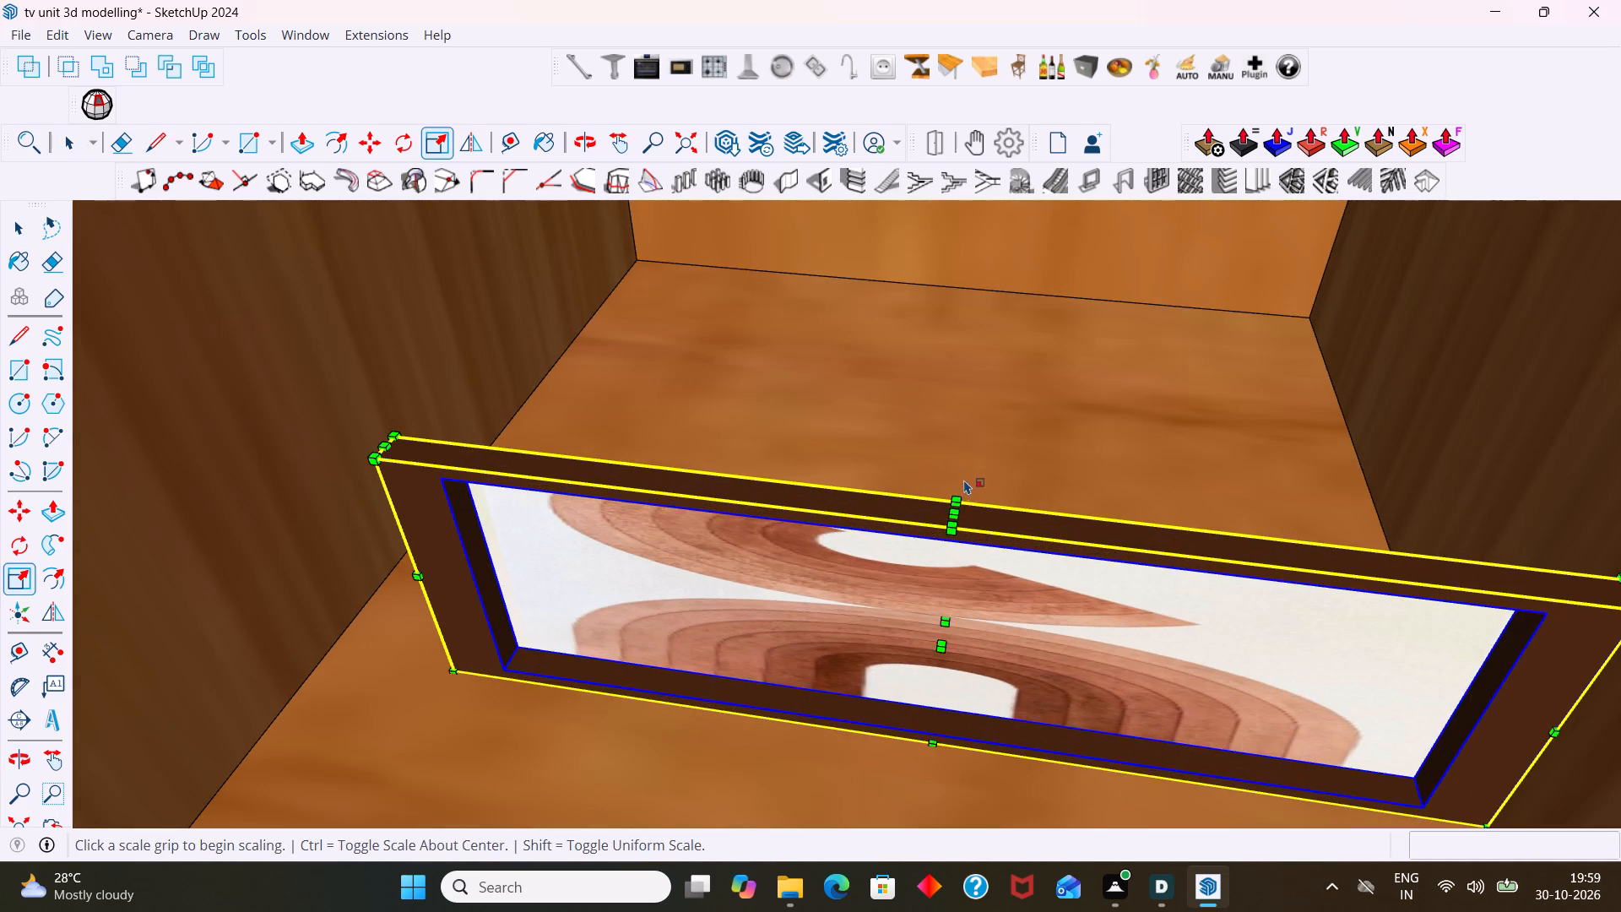
click(952, 516)
scroll(961, 383, down, 8)
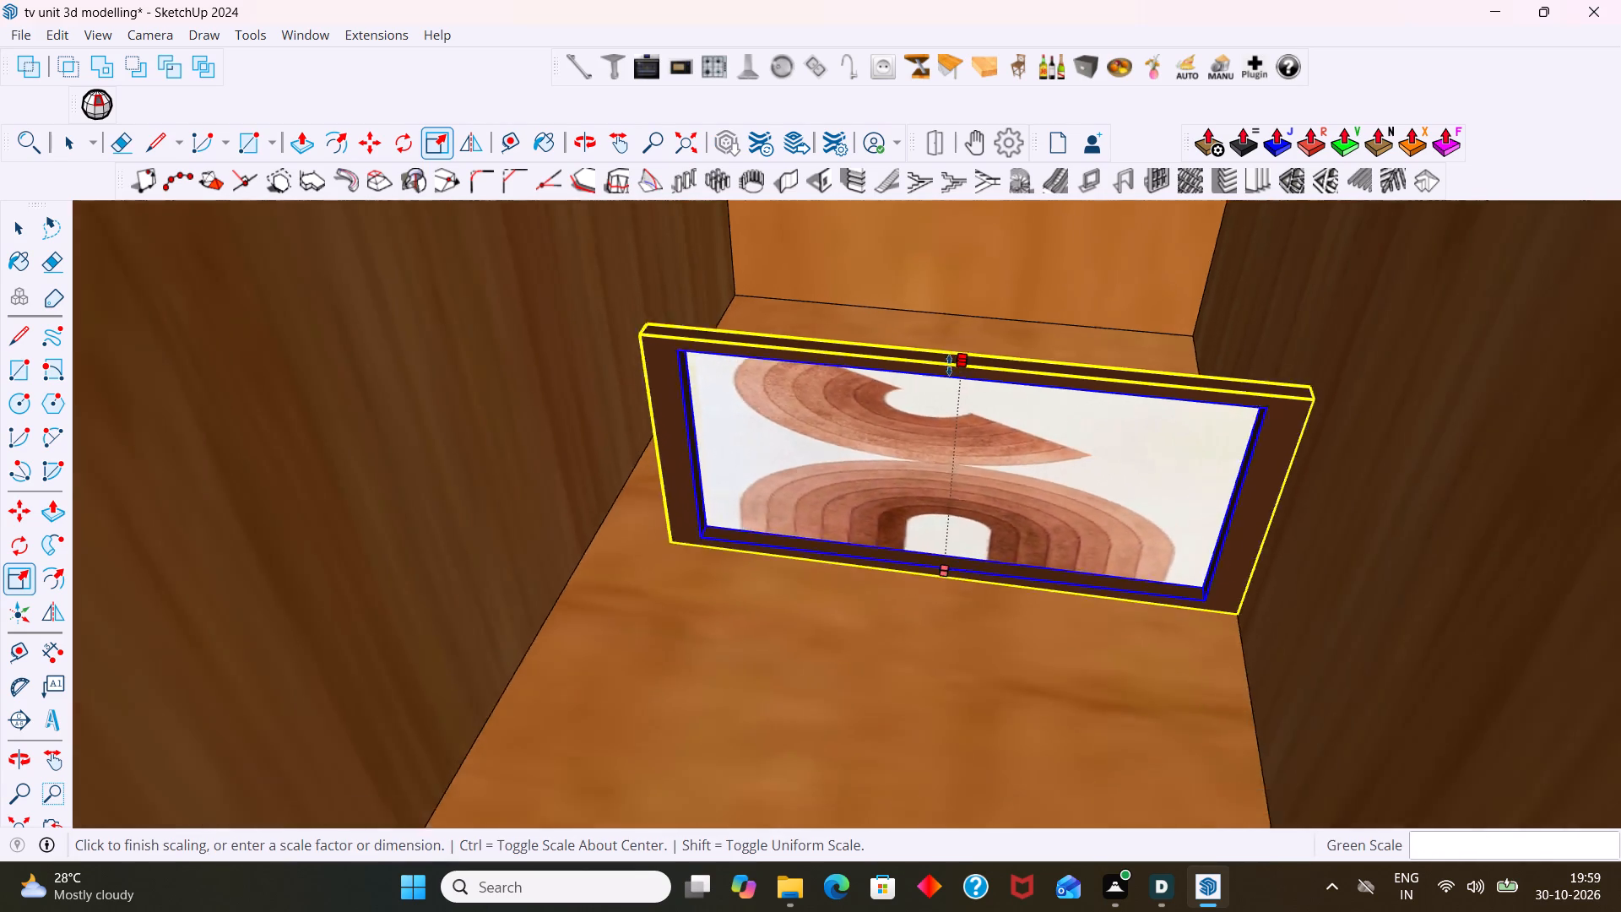
scroll(949, 365, down, 11)
shift+middle_drag(1004, 378, 976, 524)
middle_drag(993, 415, 1016, 258)
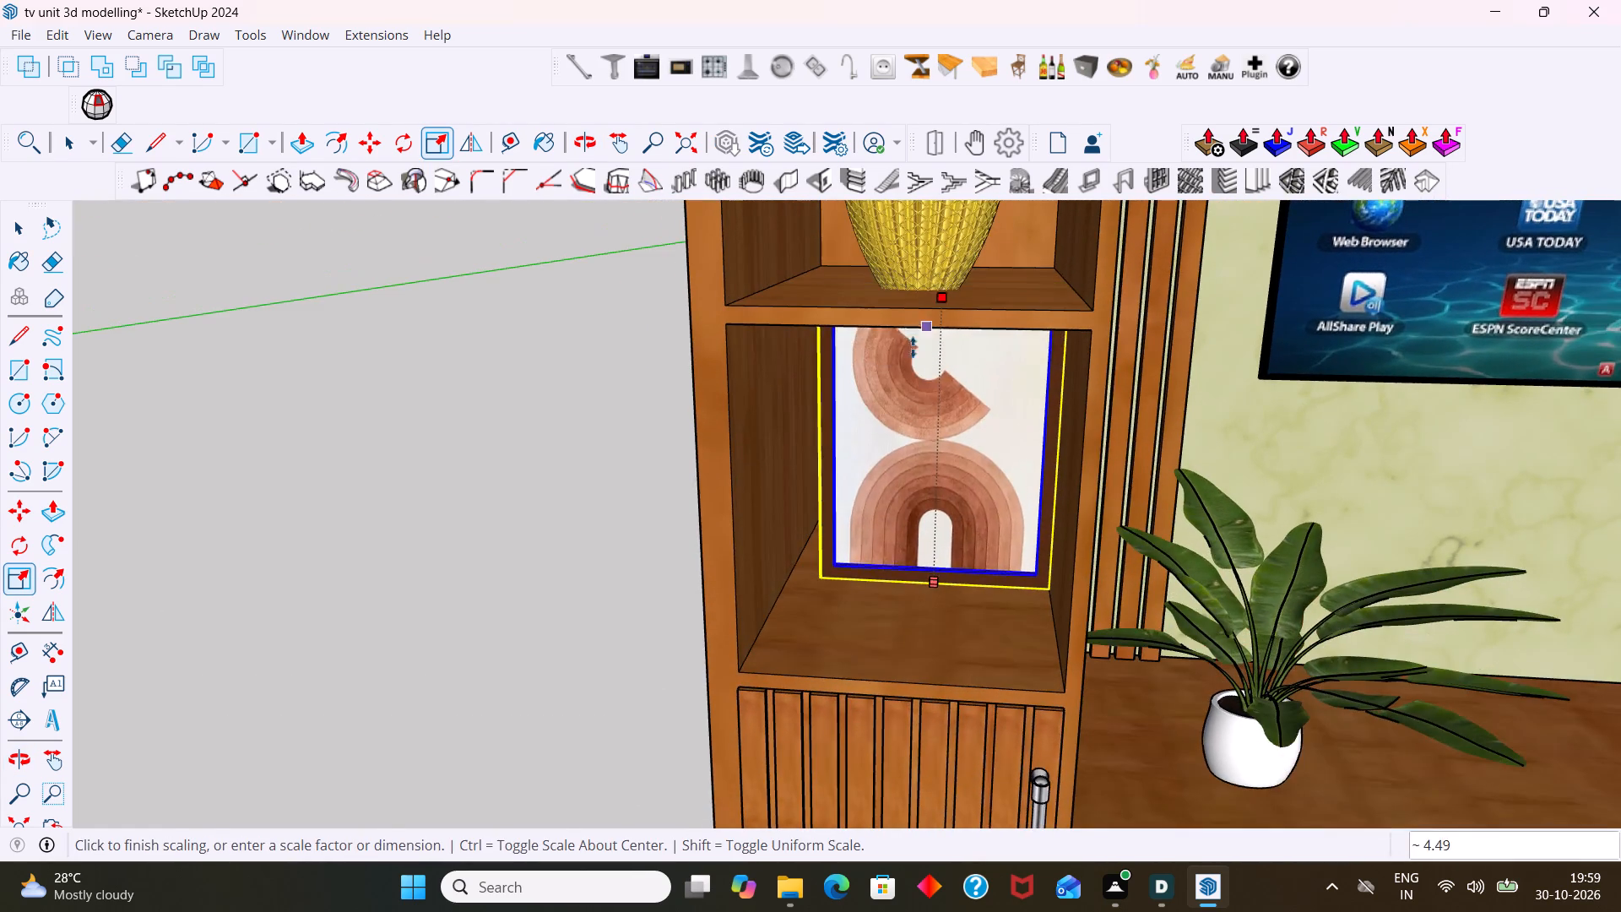
scroll(904, 370, up, 4)
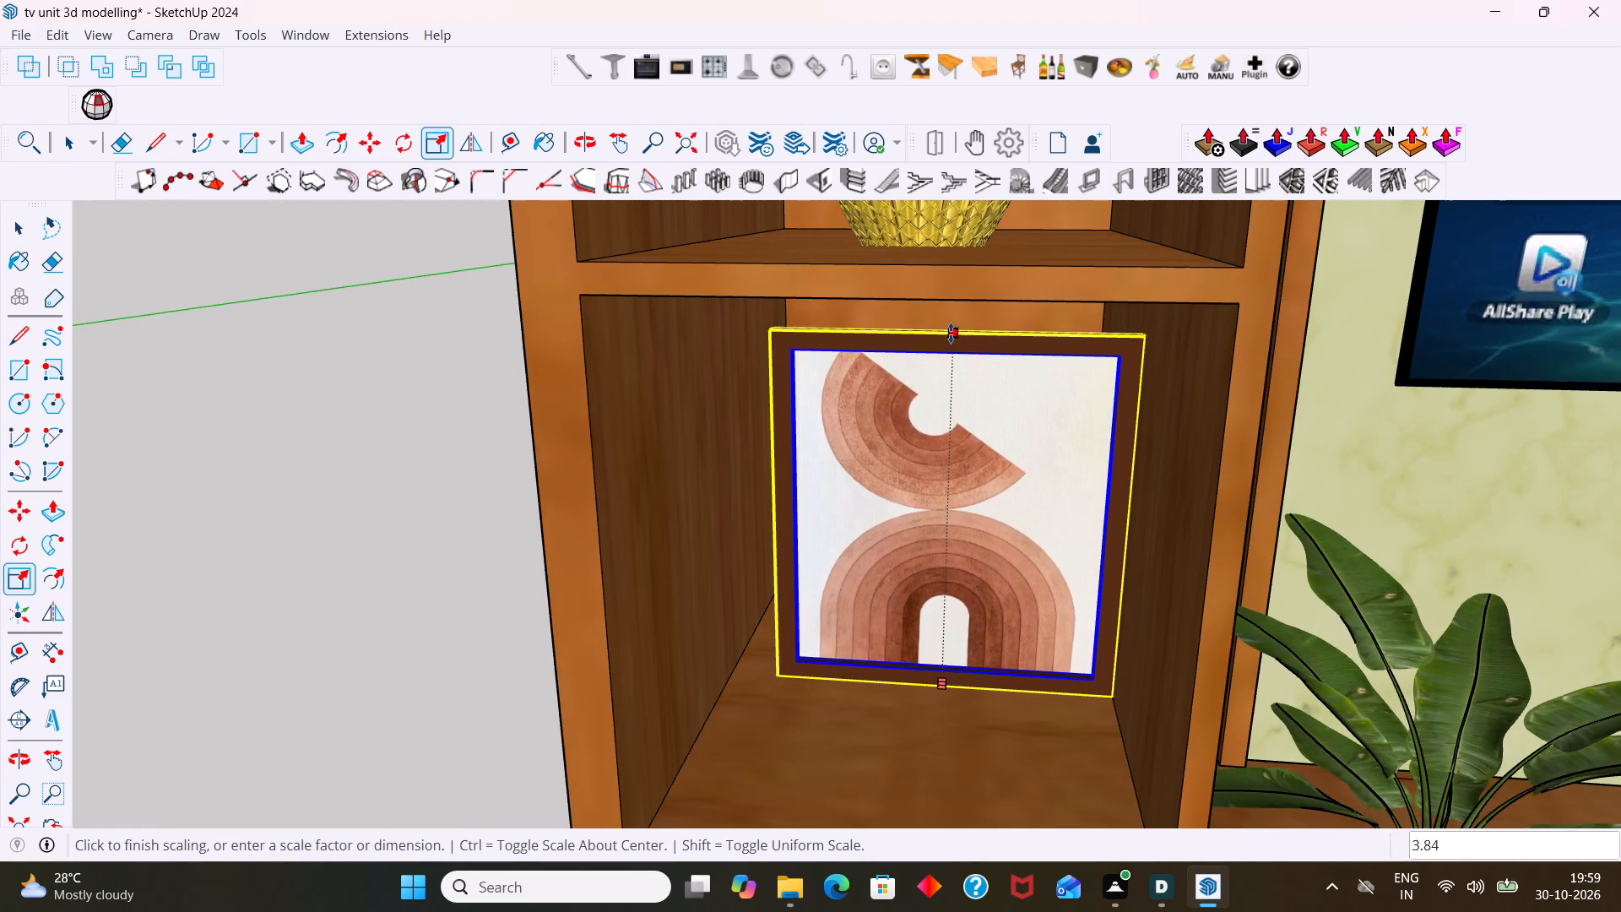
click(957, 318)
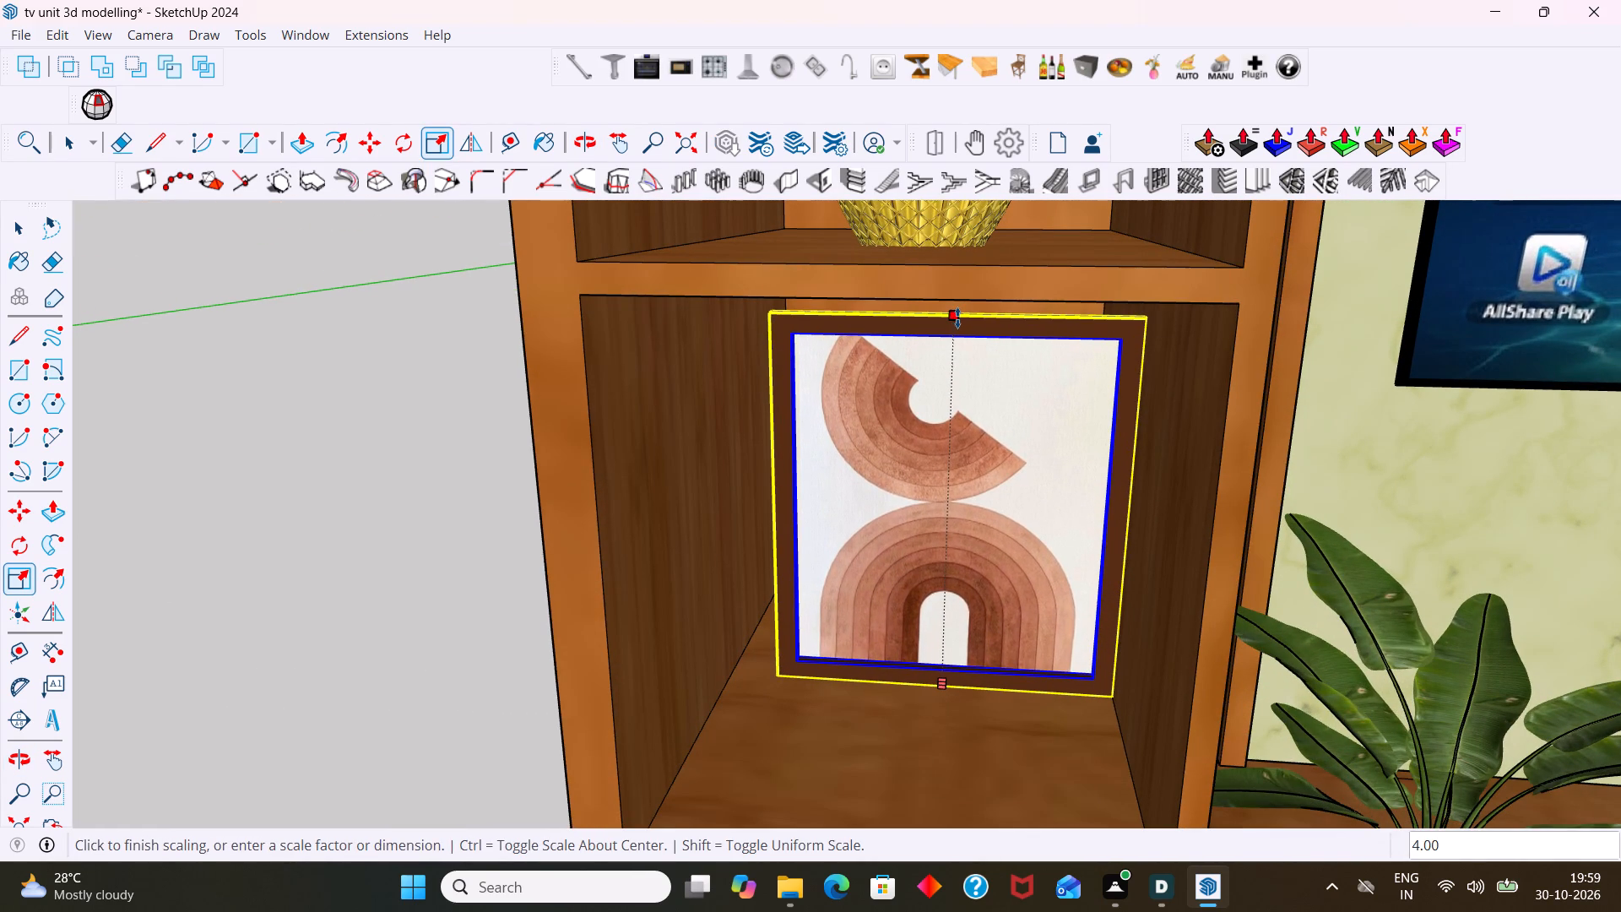
key(space)
Move the picture frame about 18 mm sideways toward the outer side panel to centre it in the niche.
scroll(1050, 448, down, 2)
middle_drag(1110, 587, 1011, 540)
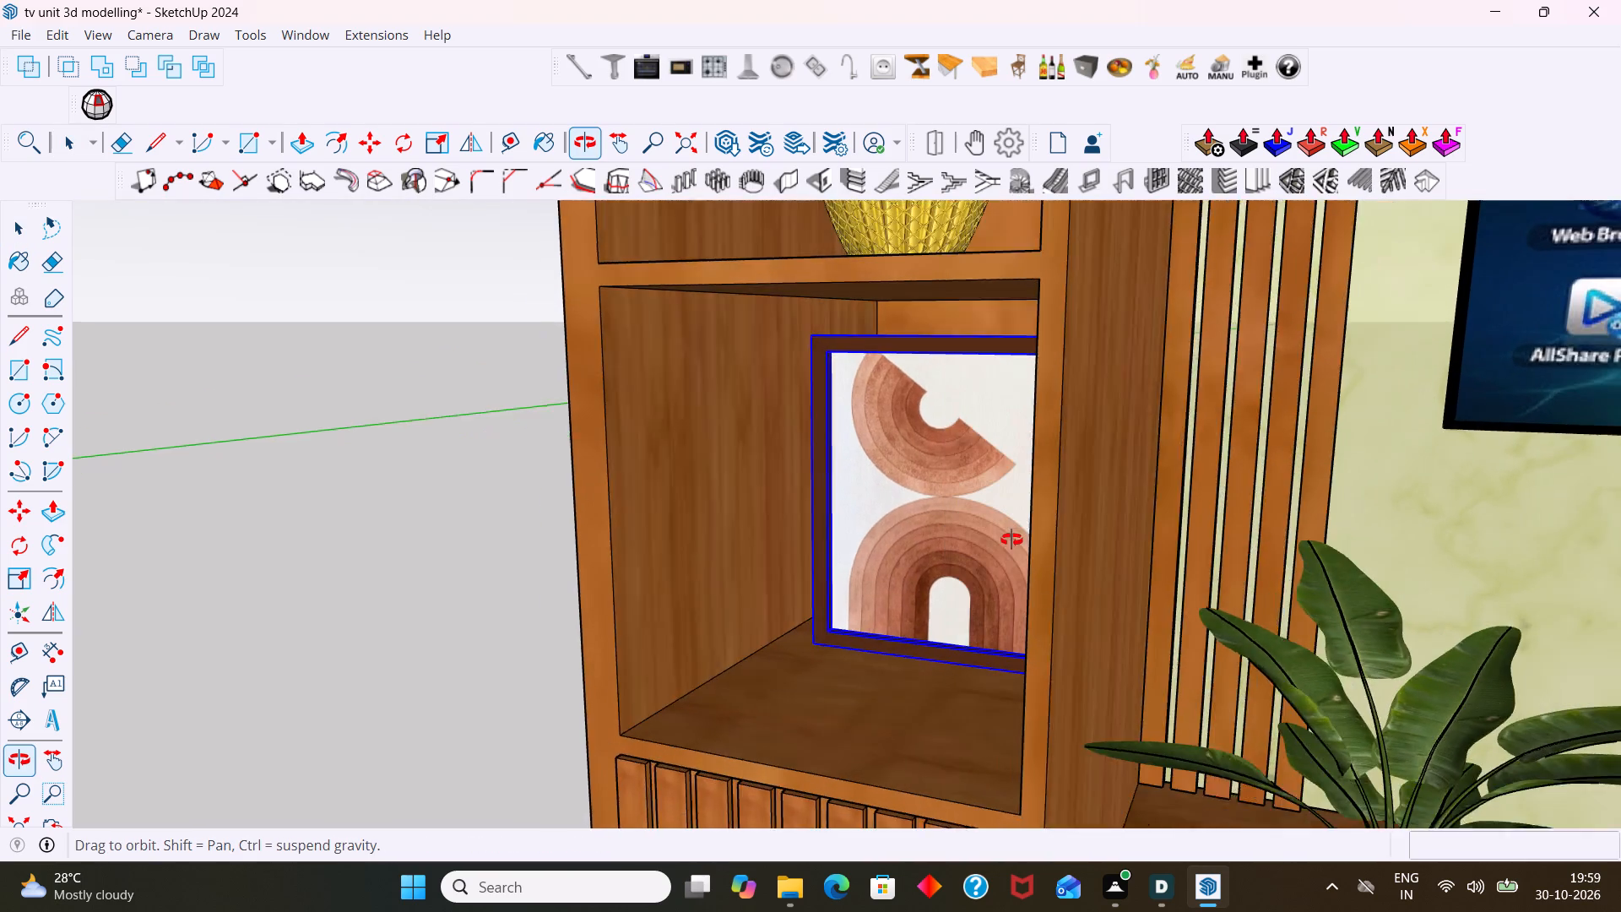
middle_drag(1011, 540, 1104, 542)
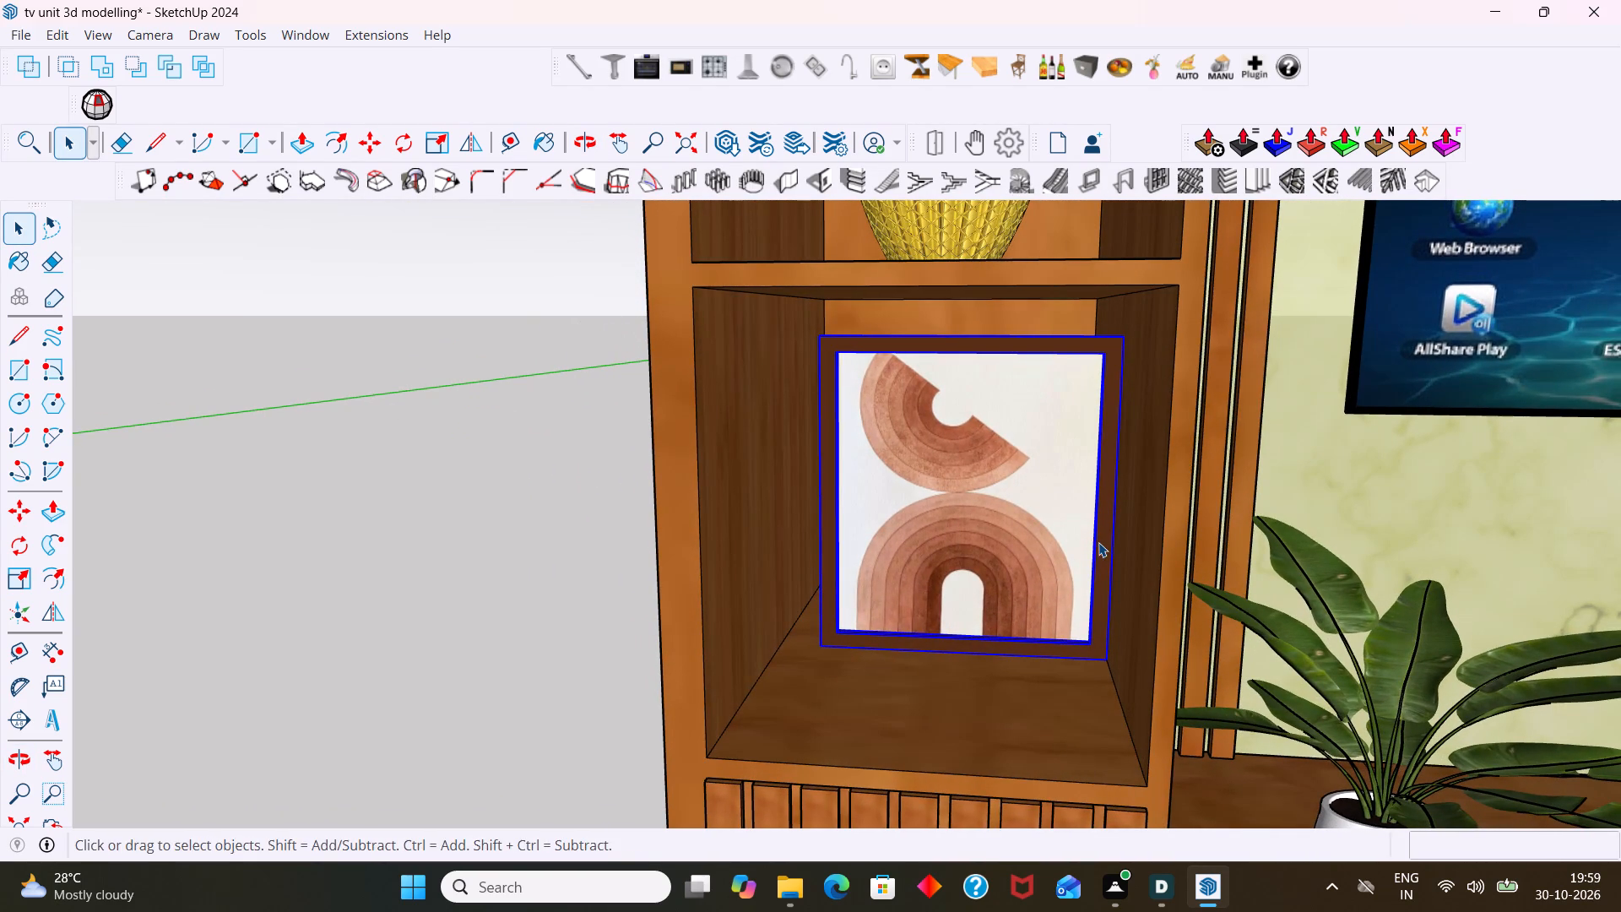
key(m)
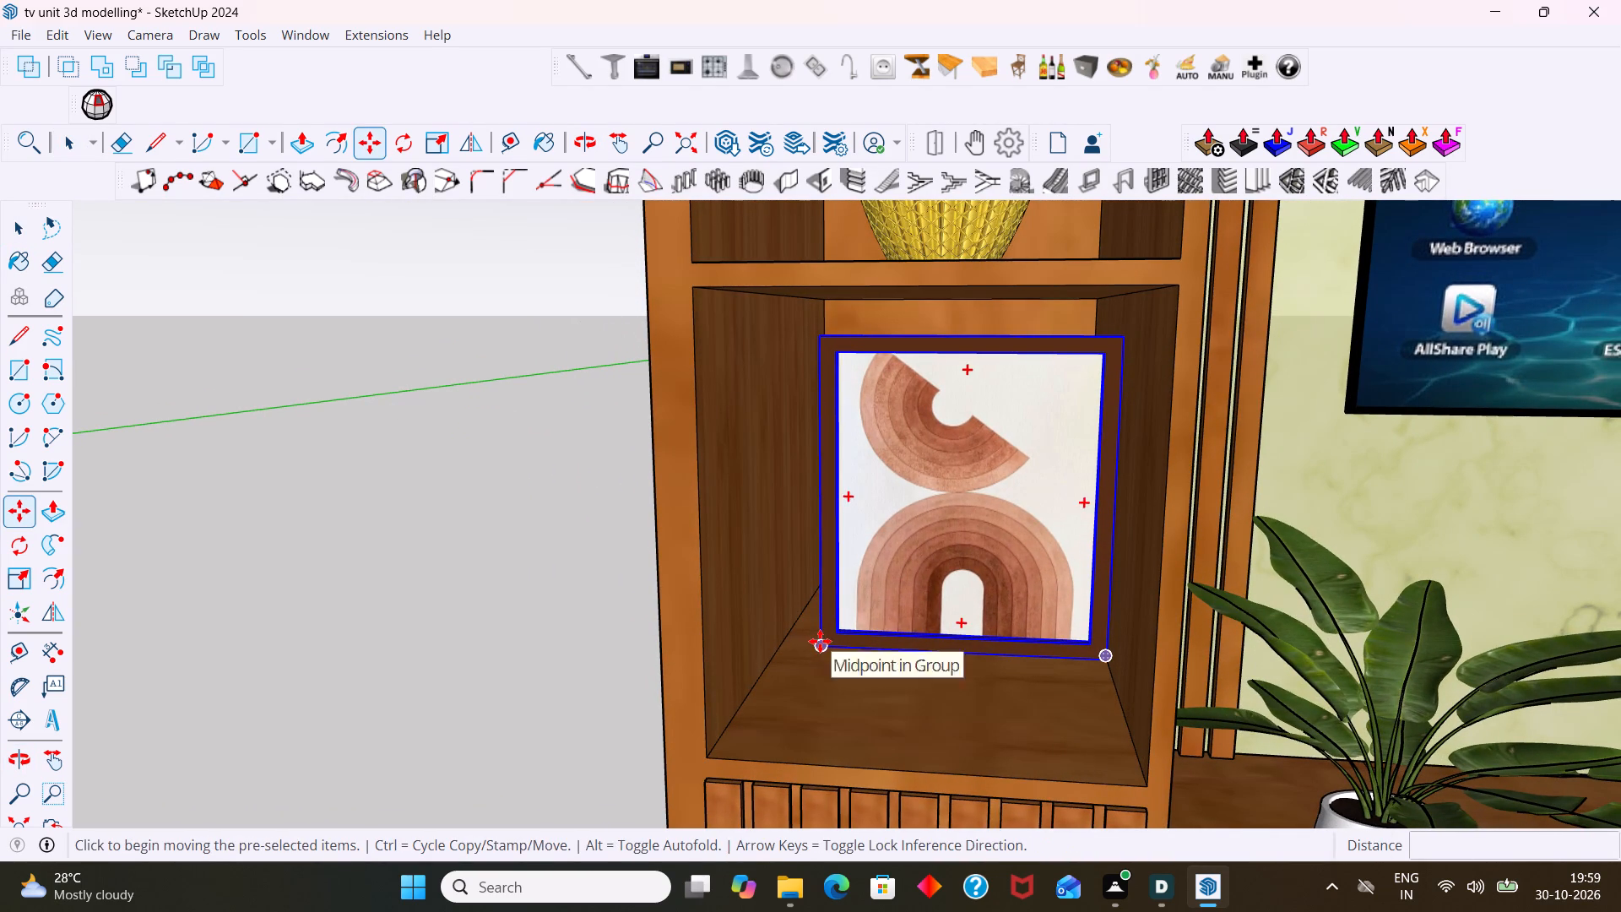
click(820, 641)
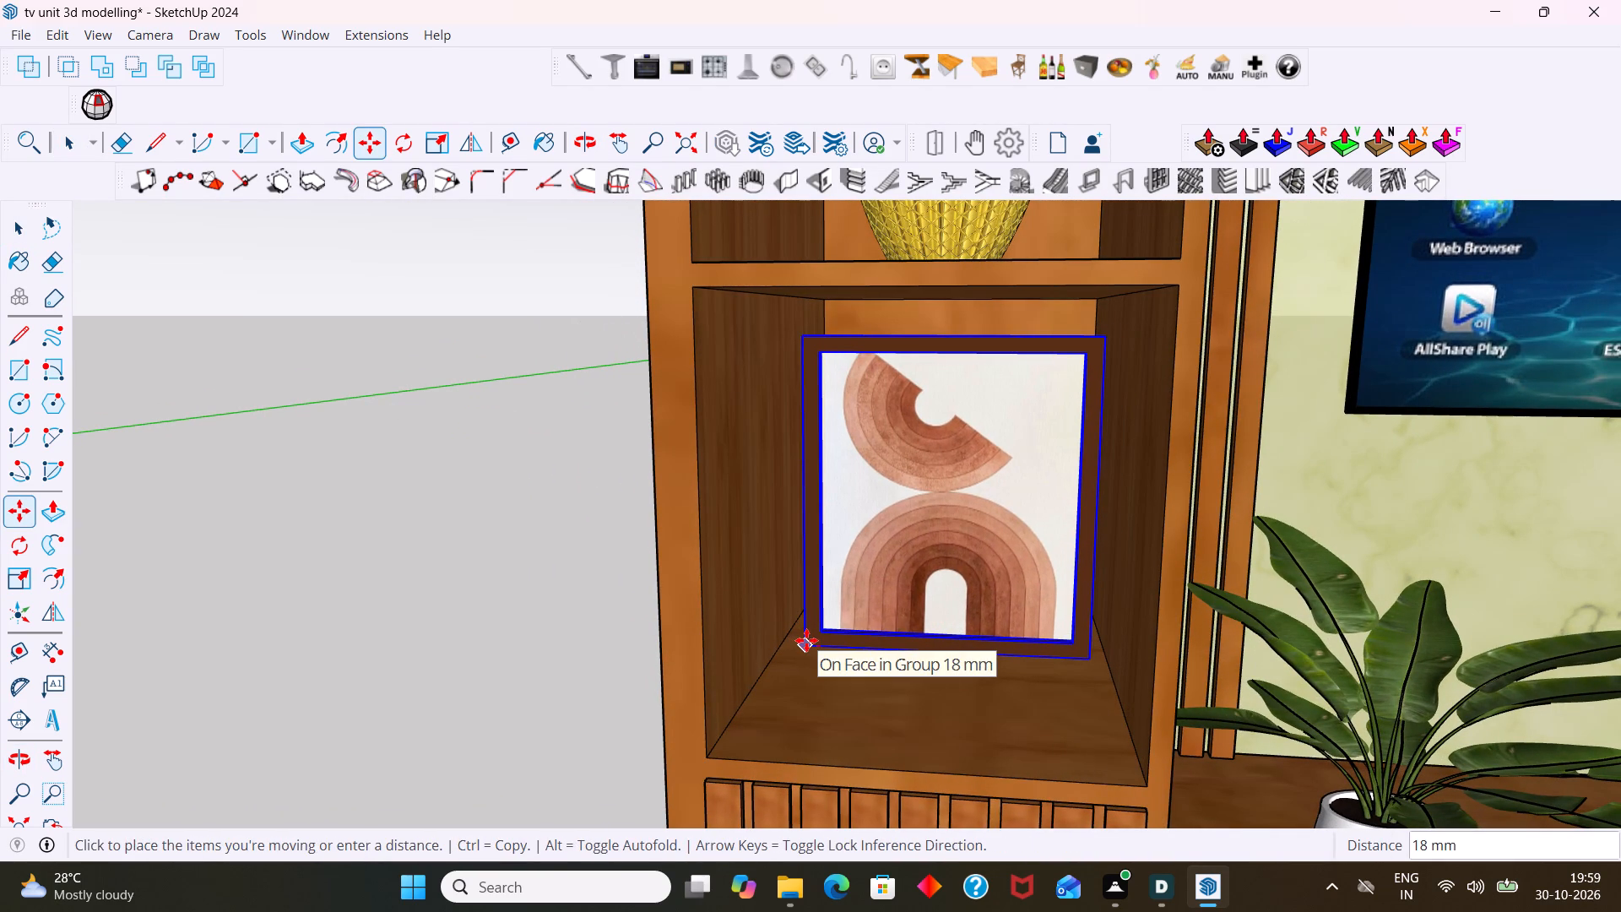
click(806, 640)
key(space)
scroll(903, 721, down, 8)
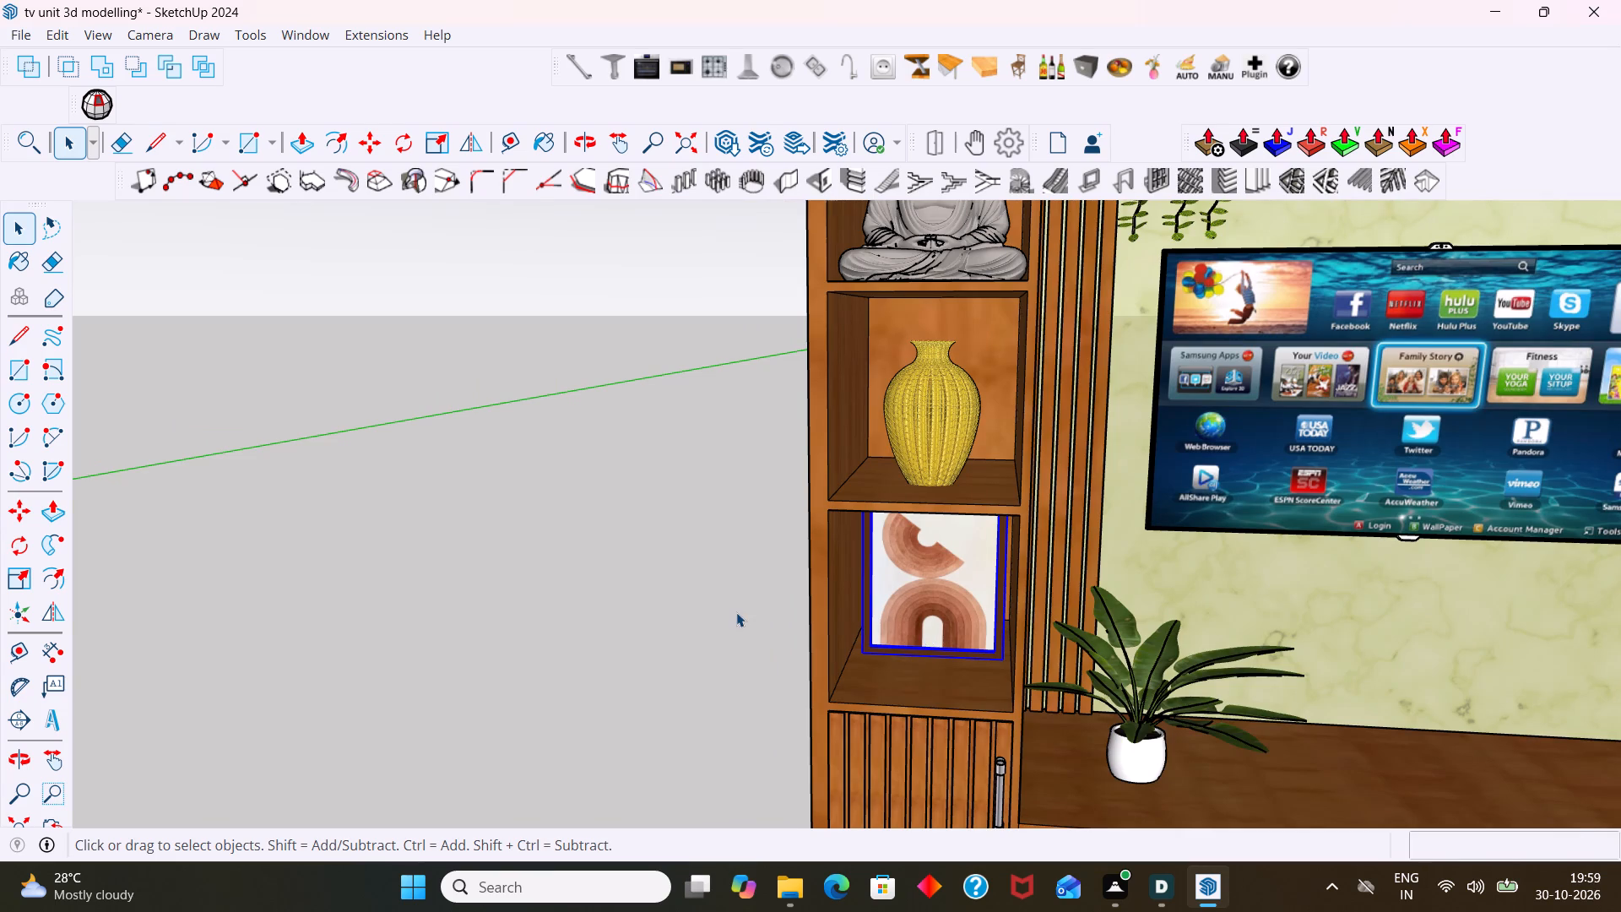
click(736, 612)
Copy the picture frame about 2168 mm along the red axis into the matching niche below the opposite tower's golden pot.
scroll(739, 600, down, 3)
shift+middle_drag(885, 571, 752, 437)
scroll(789, 484, down, 1)
middle_drag(795, 514, 933, 495)
scroll(934, 495, down, 1)
scroll(702, 496, up, 2)
shift+middle_drag(739, 487, 585, 400)
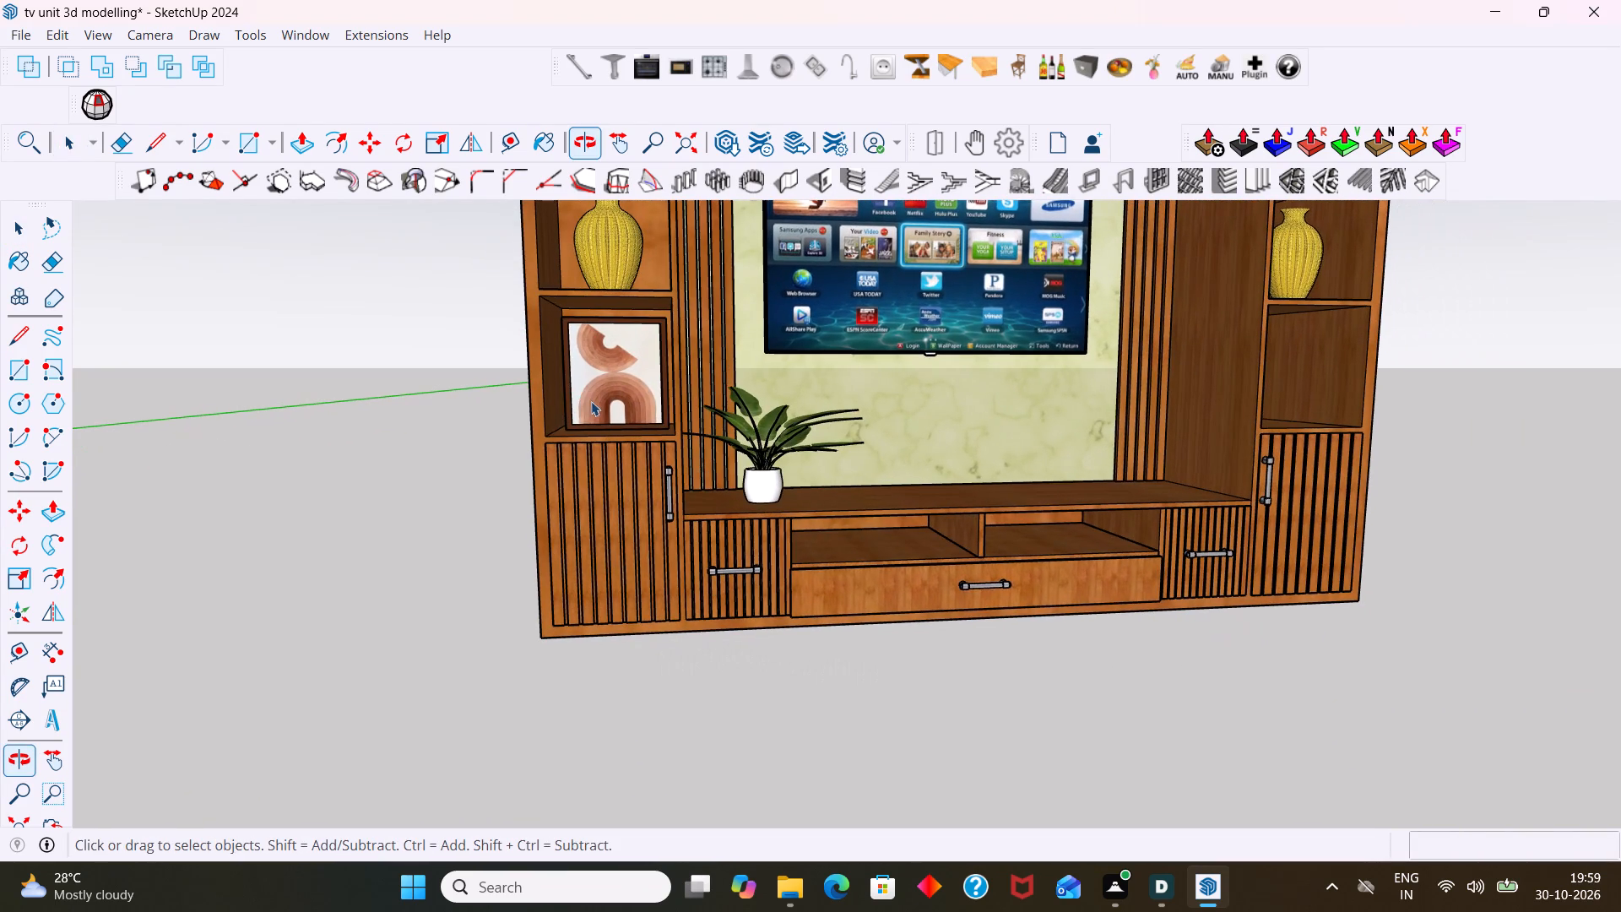
click(590, 408)
key(m)
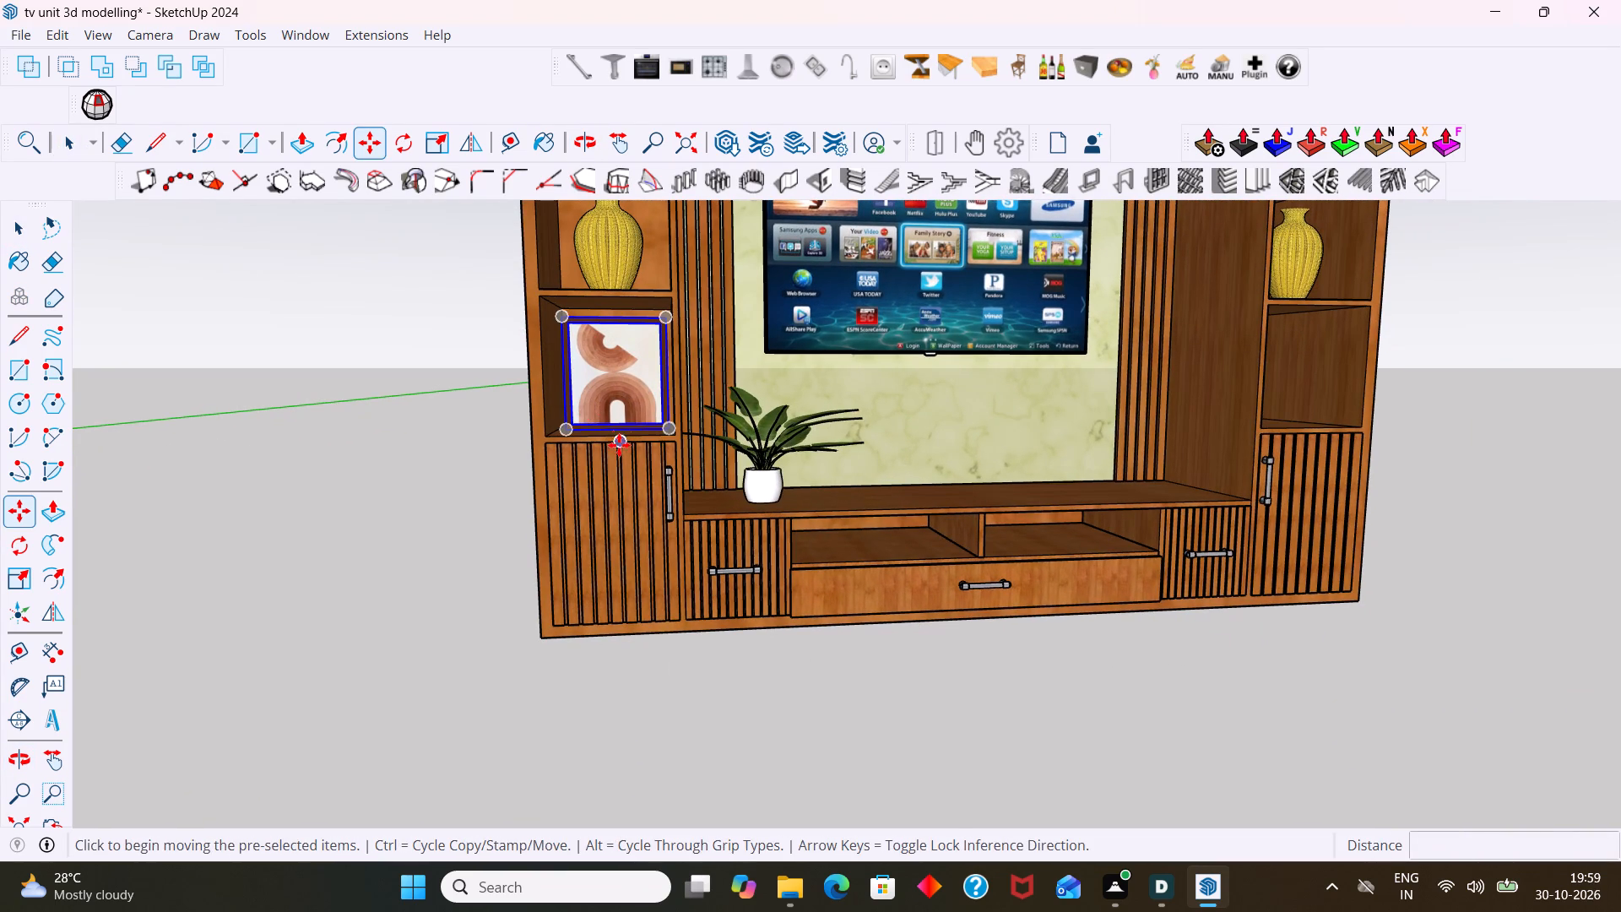
click(620, 429)
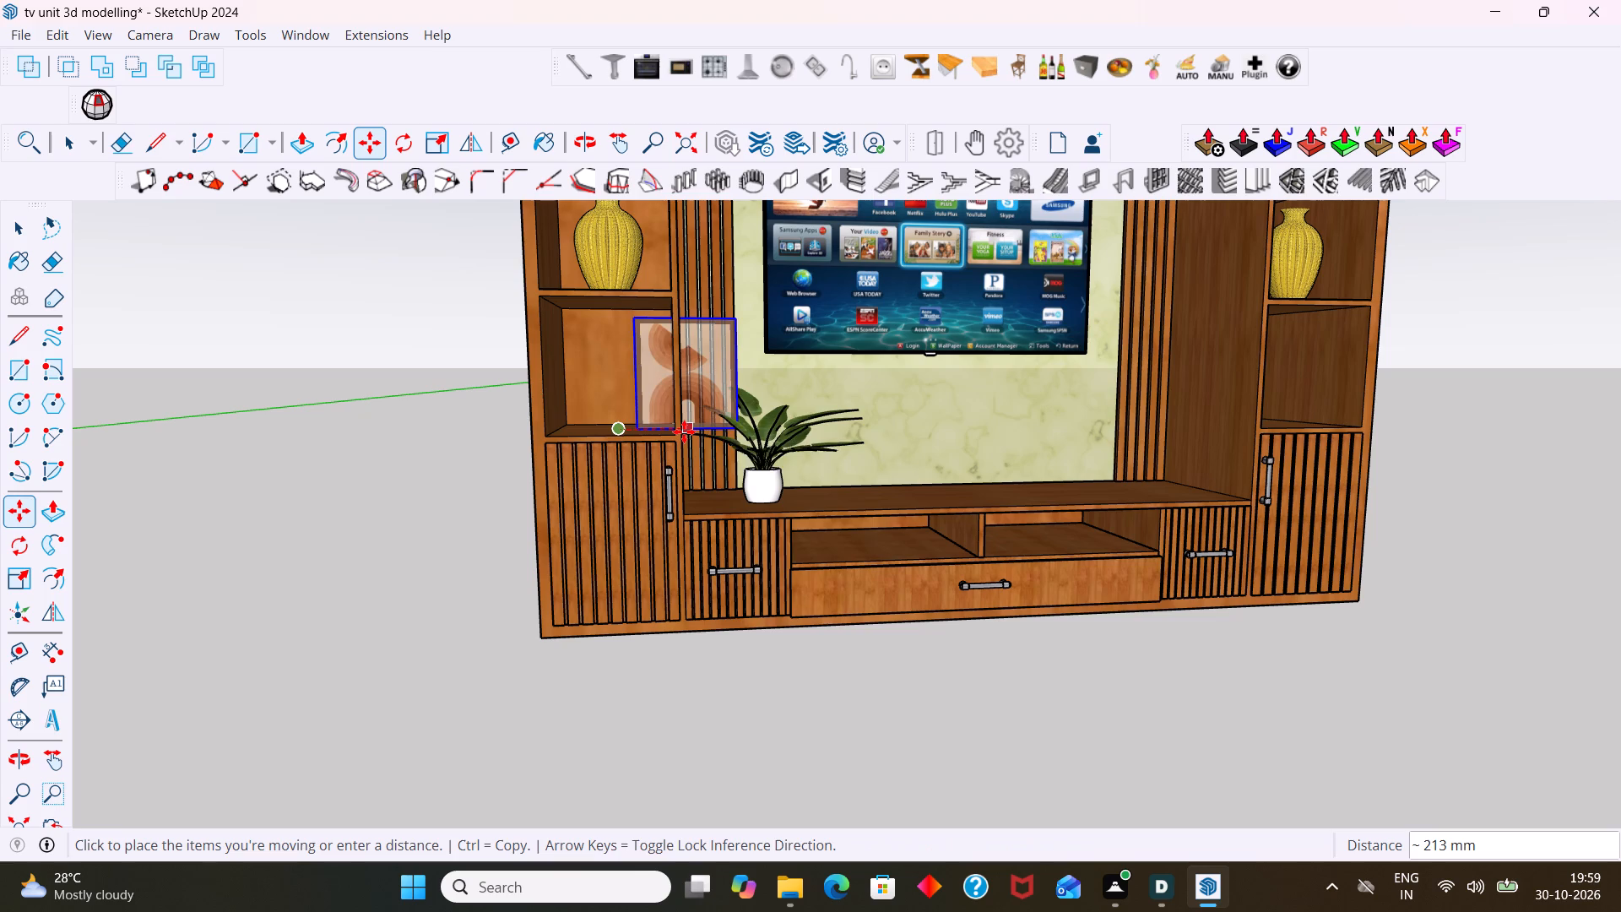
scroll(784, 439, down, 2)
shift+middle_drag(844, 433, 403, 369)
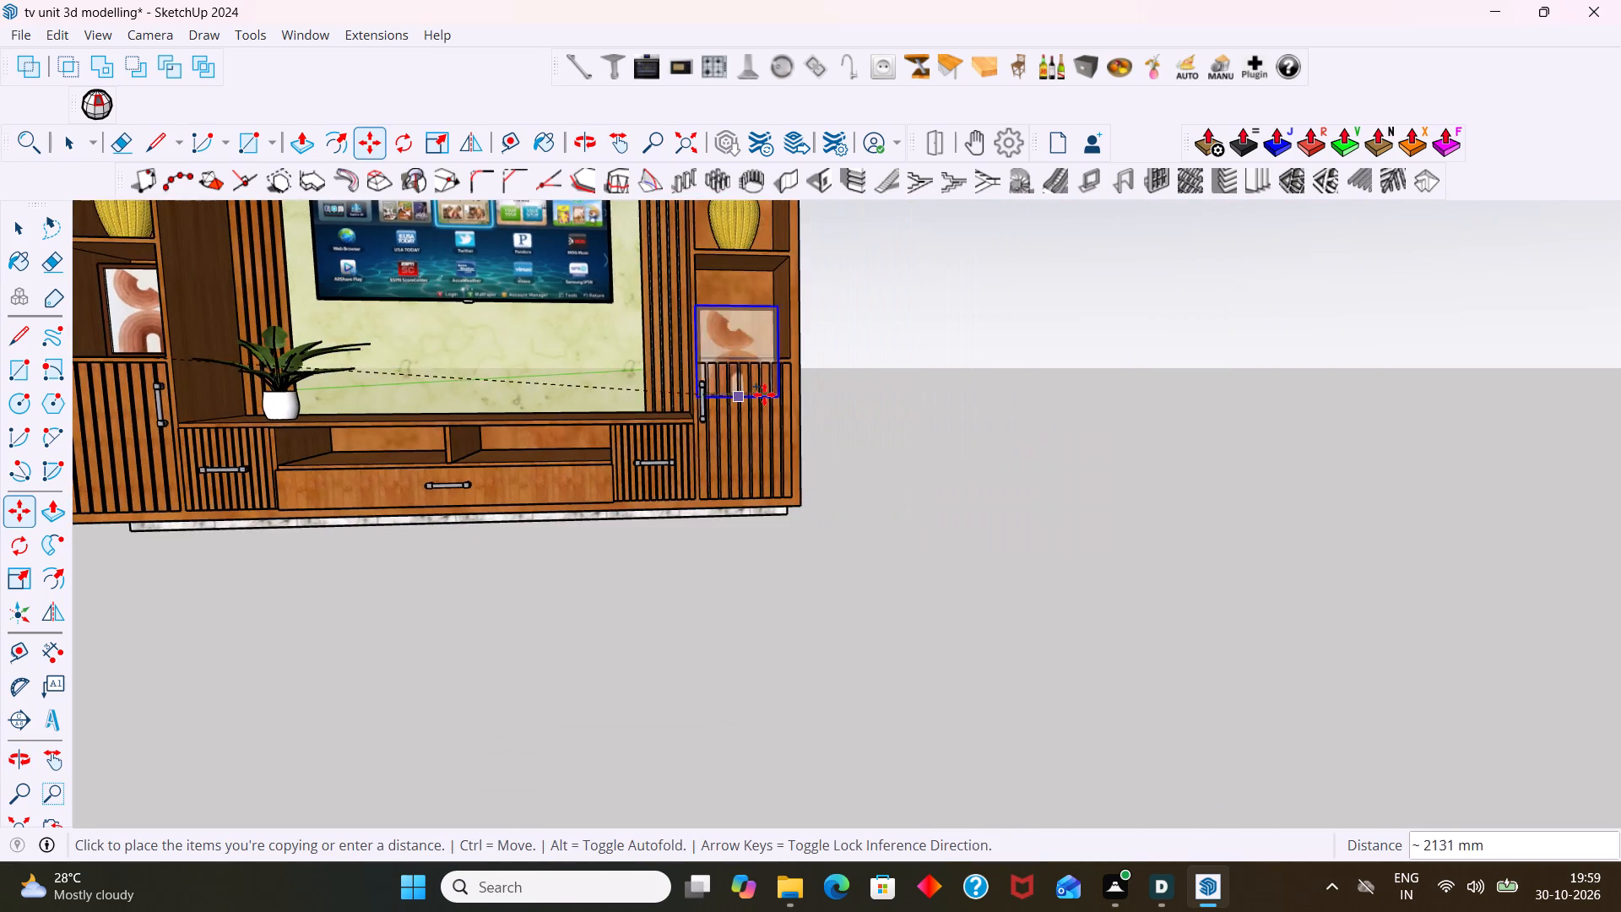
scroll(791, 383, up, 7)
middle_drag(723, 343, 693, 467)
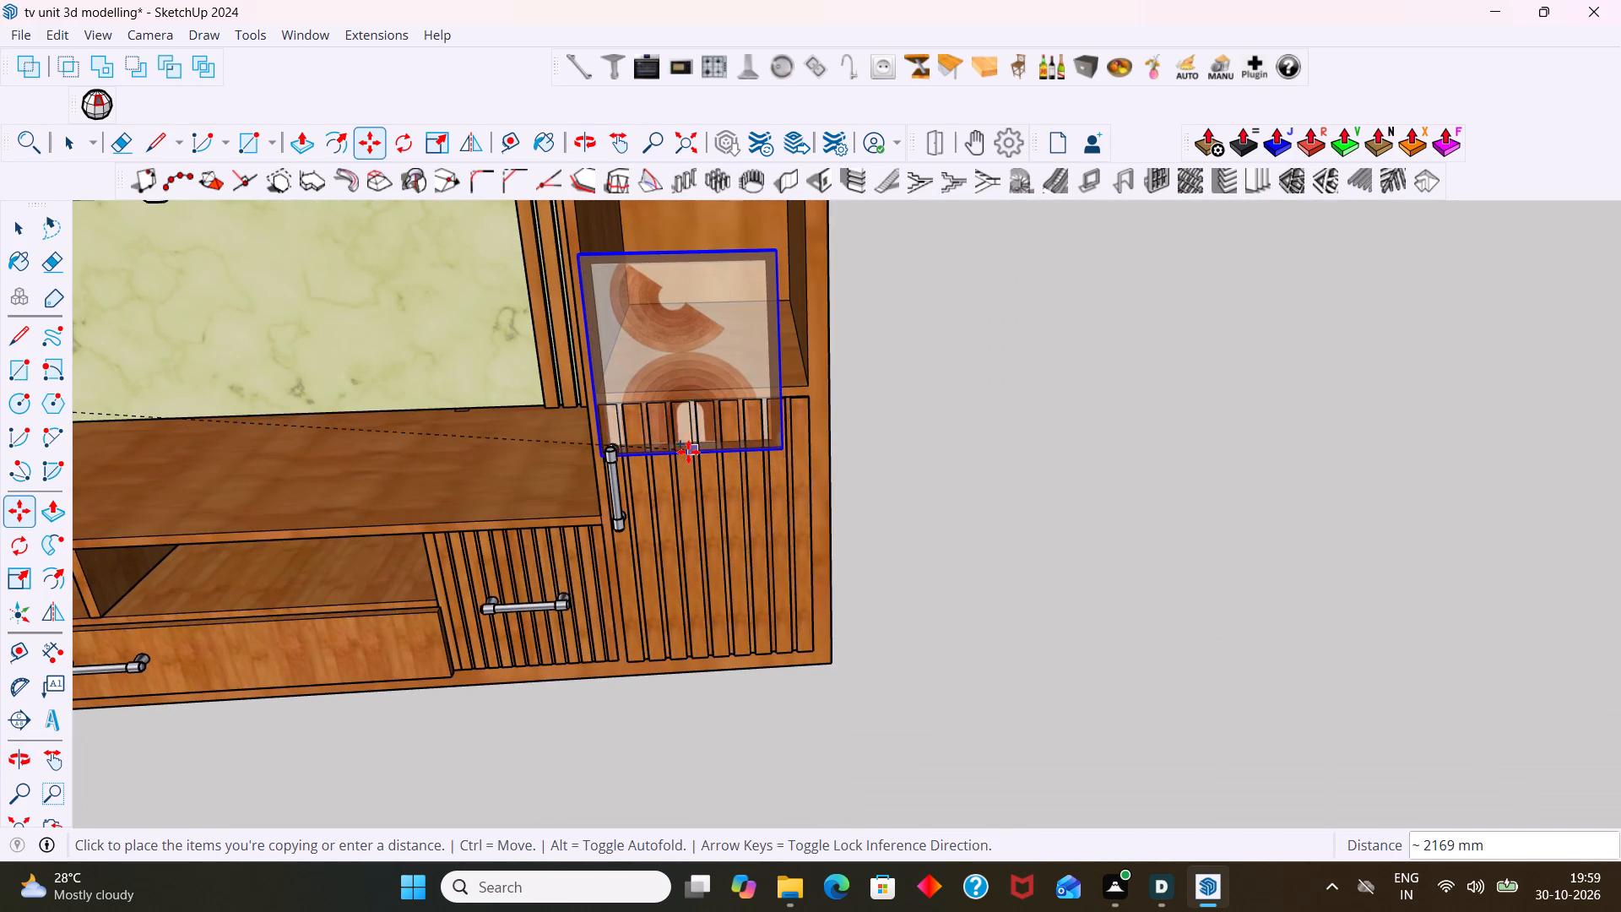
key(Right)
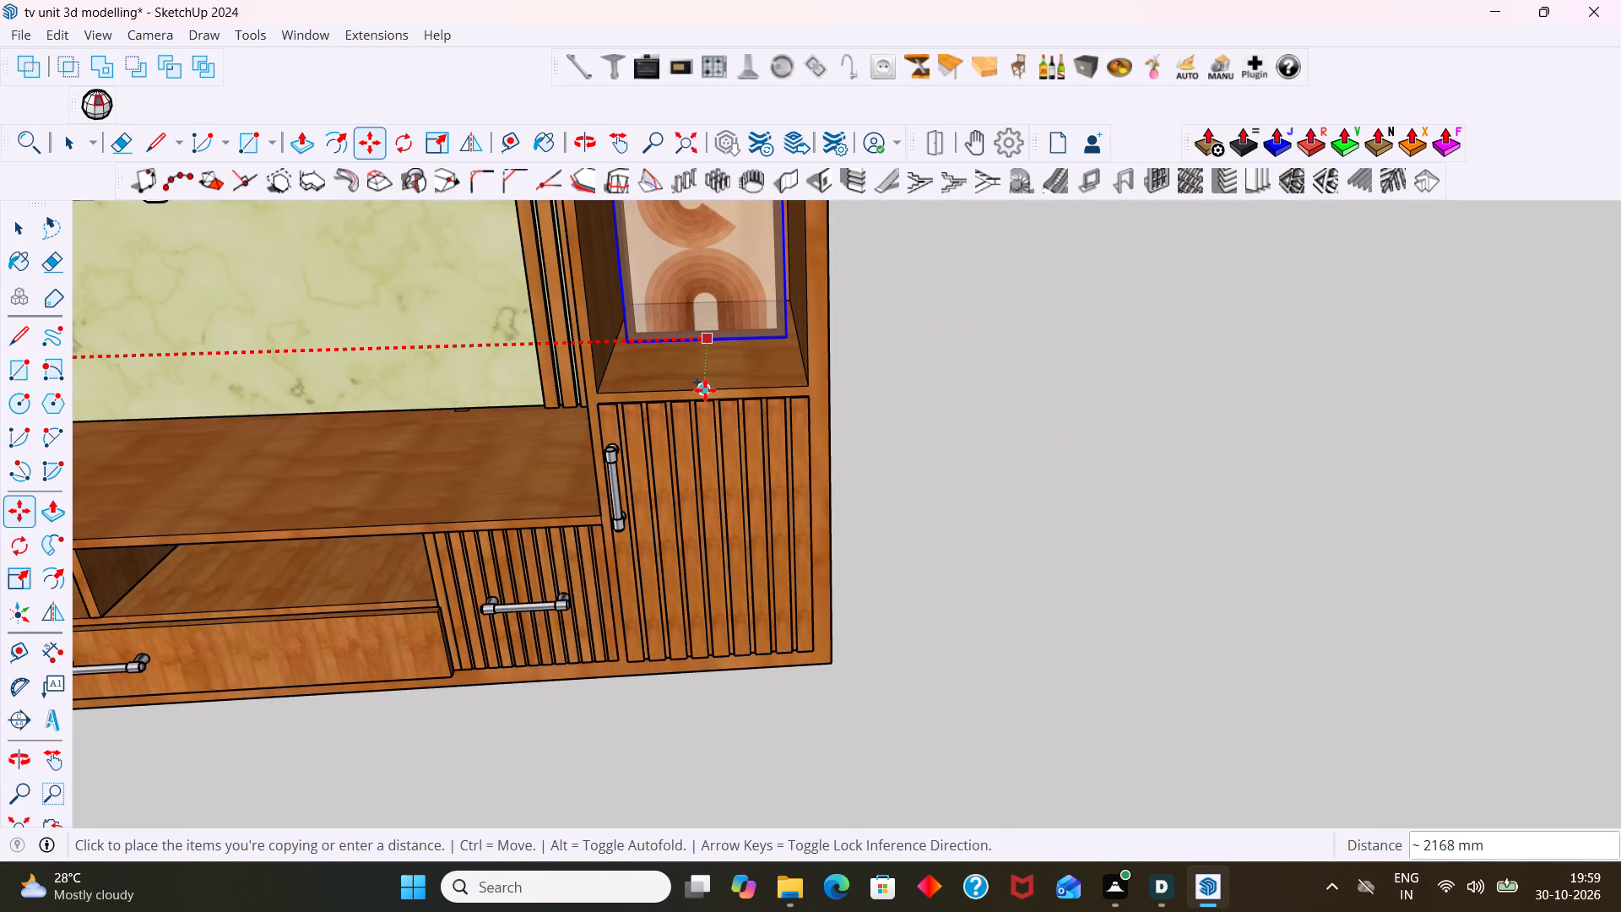
click(705, 390)
key(space)
click(1145, 411)
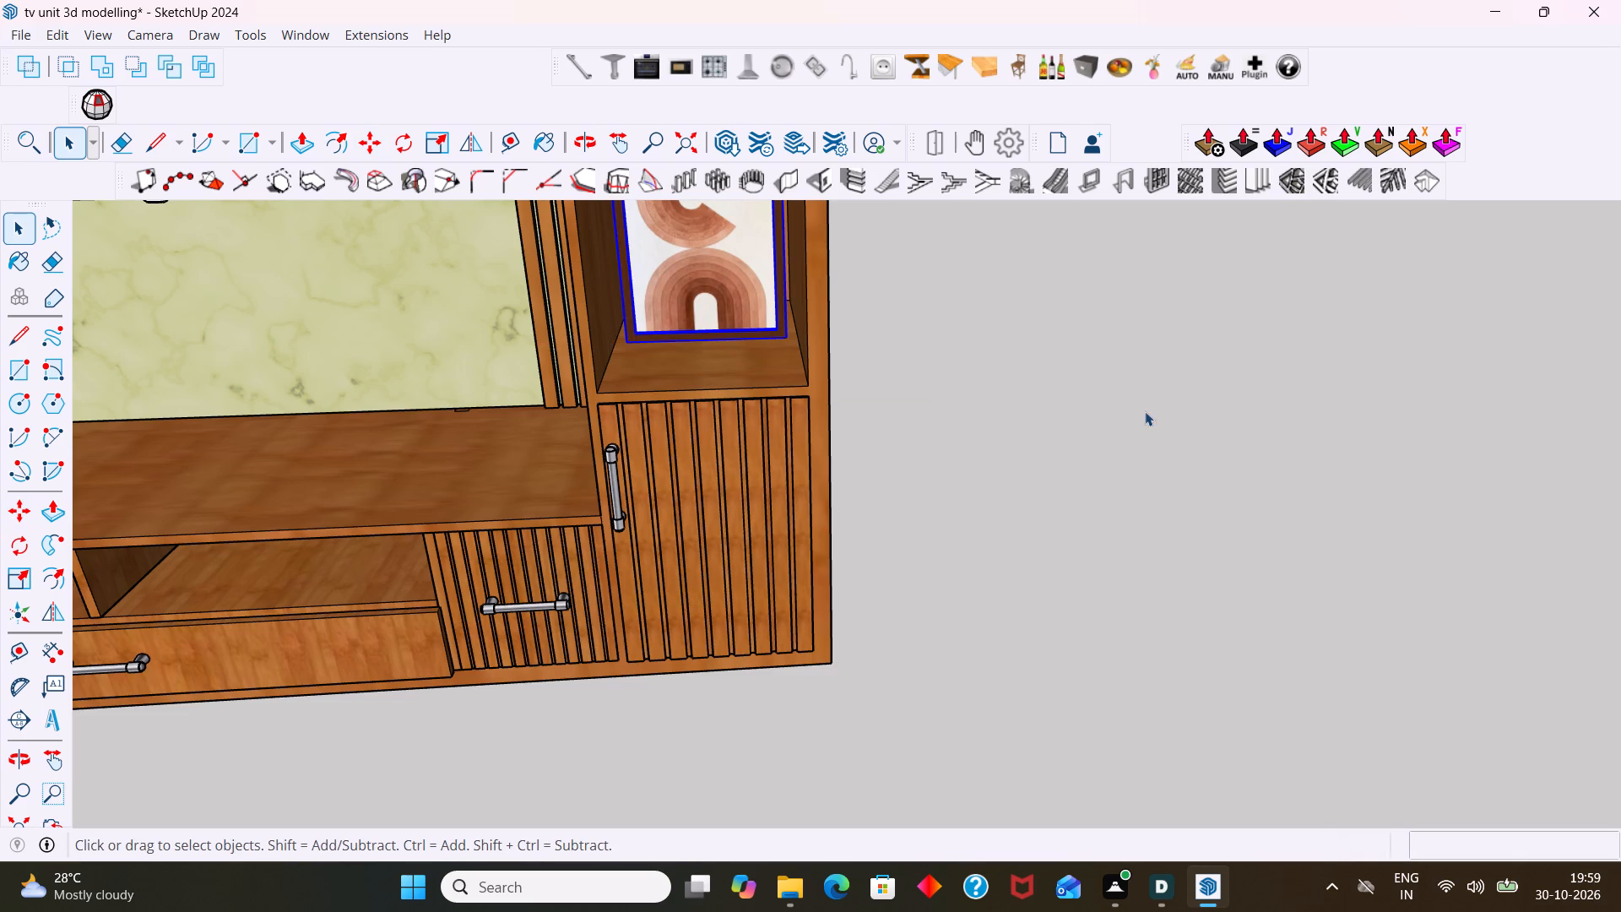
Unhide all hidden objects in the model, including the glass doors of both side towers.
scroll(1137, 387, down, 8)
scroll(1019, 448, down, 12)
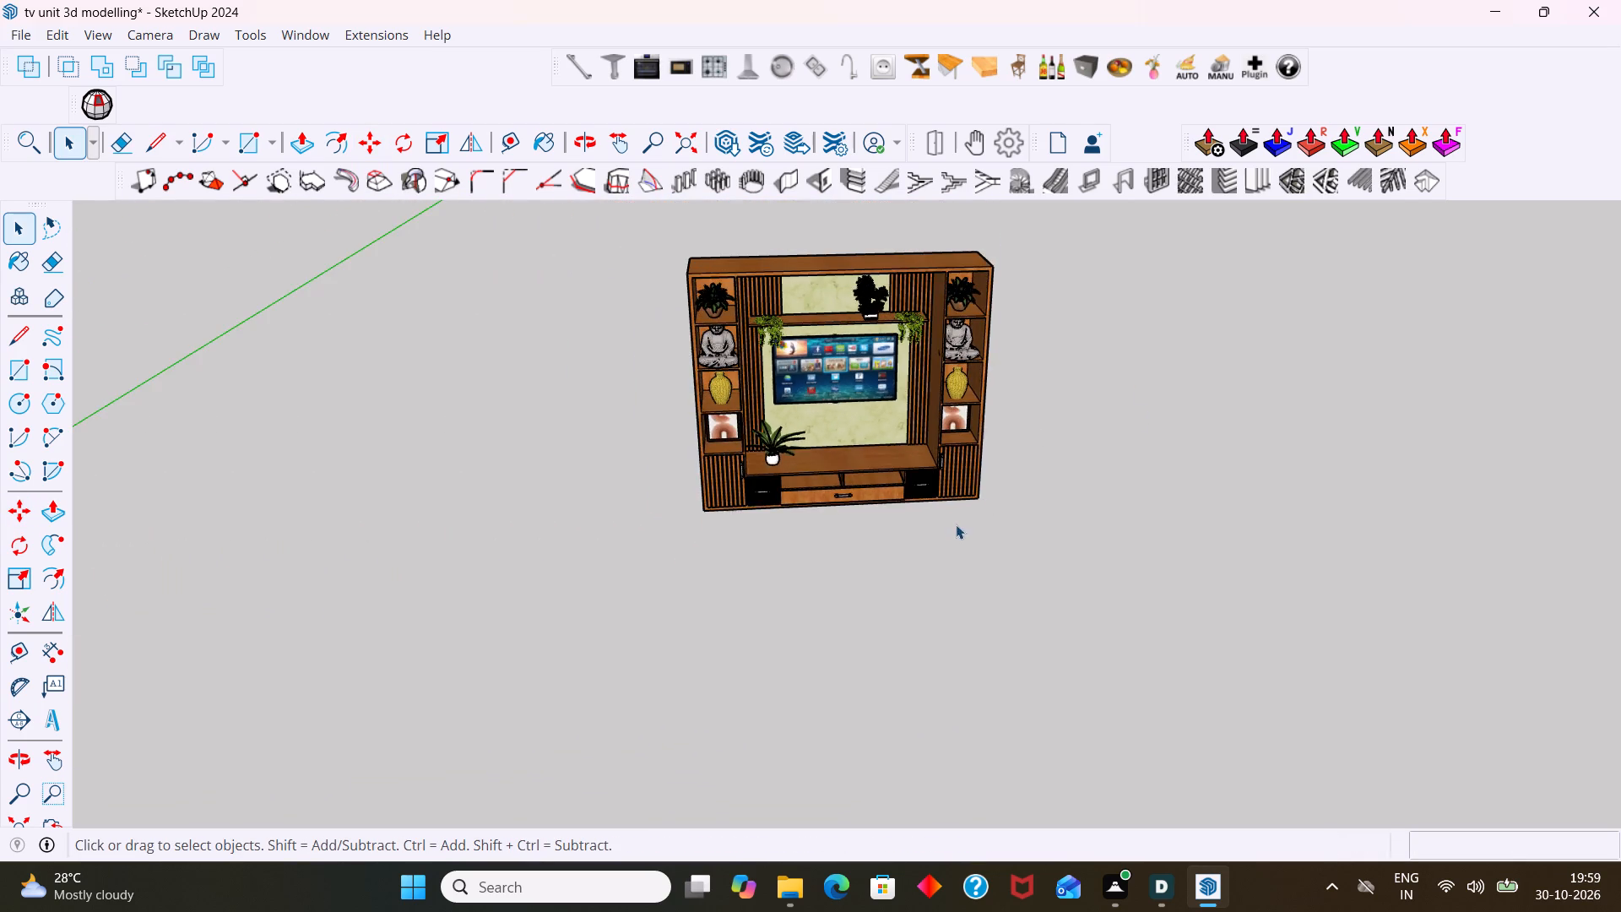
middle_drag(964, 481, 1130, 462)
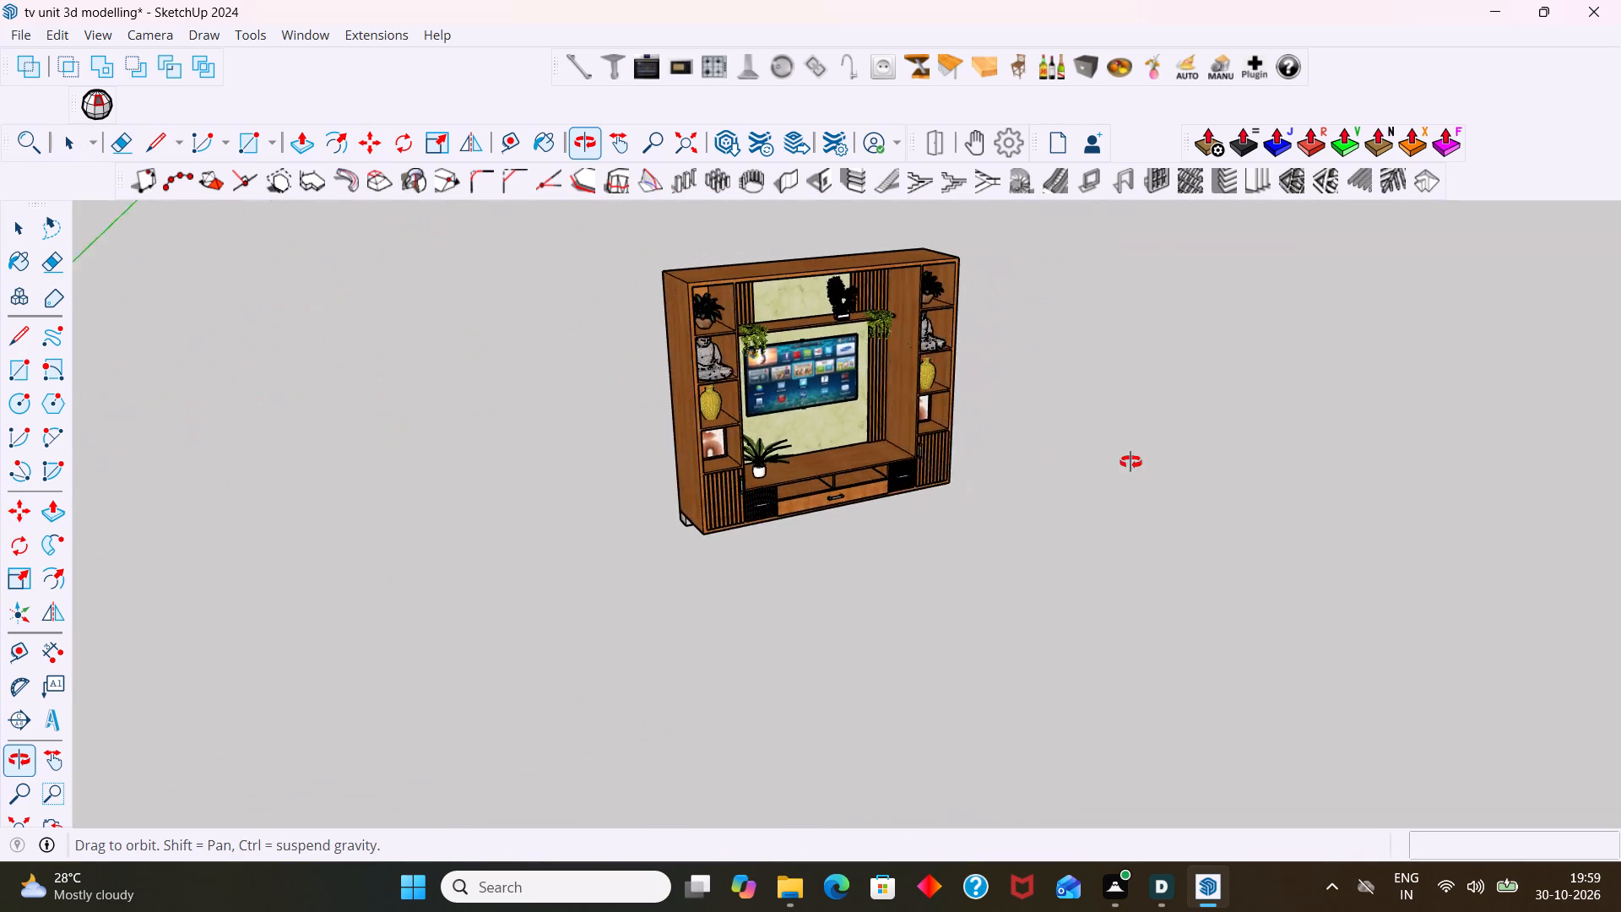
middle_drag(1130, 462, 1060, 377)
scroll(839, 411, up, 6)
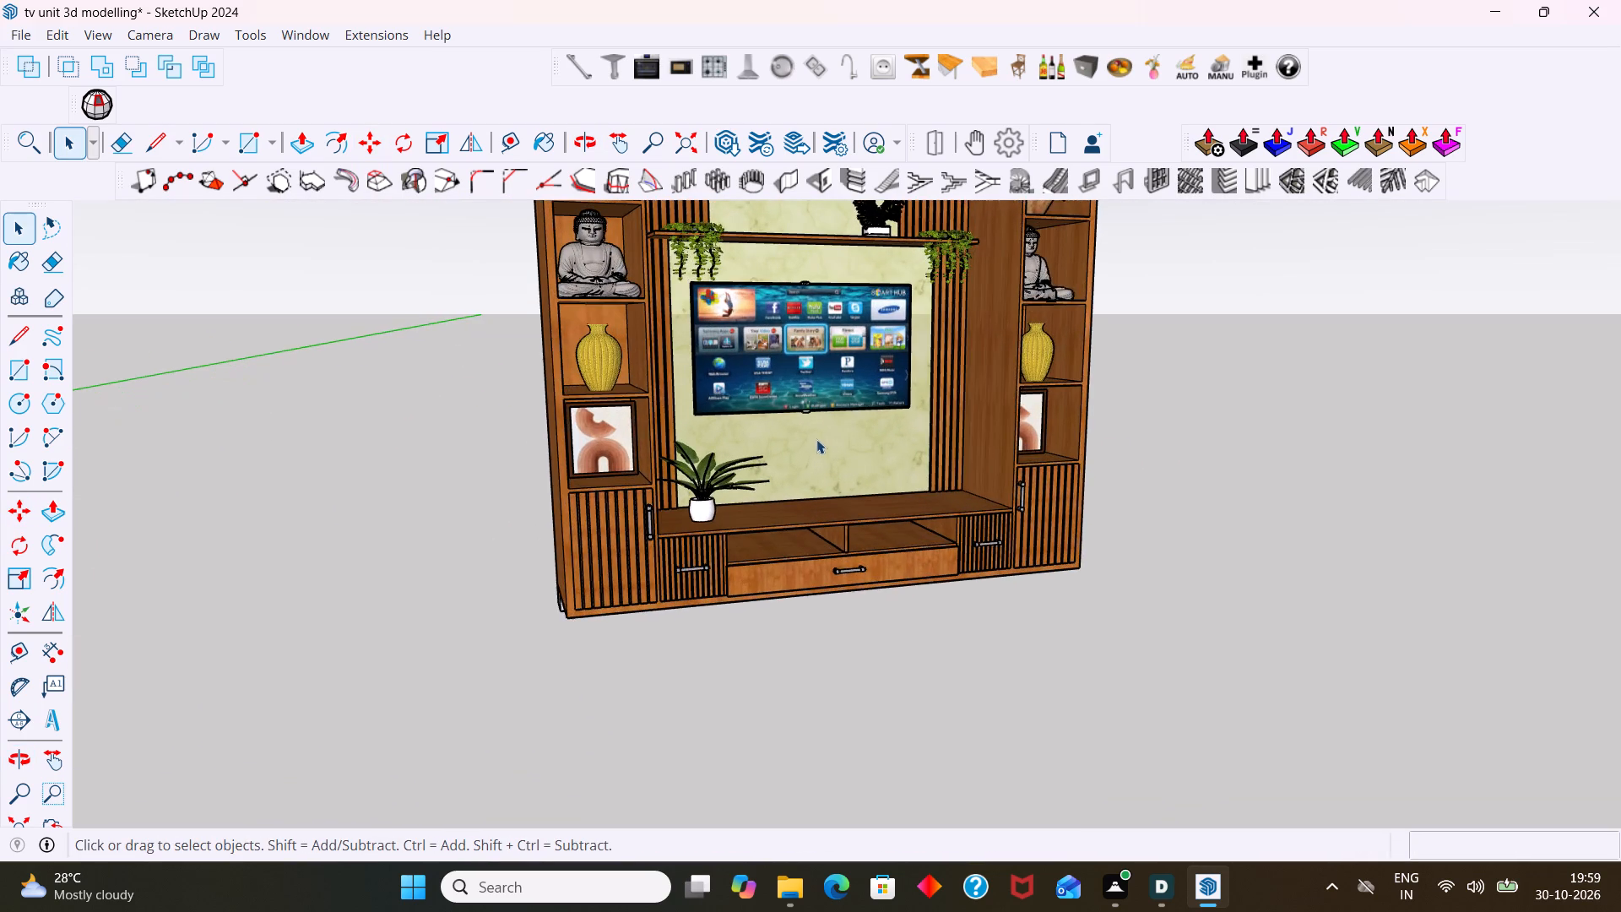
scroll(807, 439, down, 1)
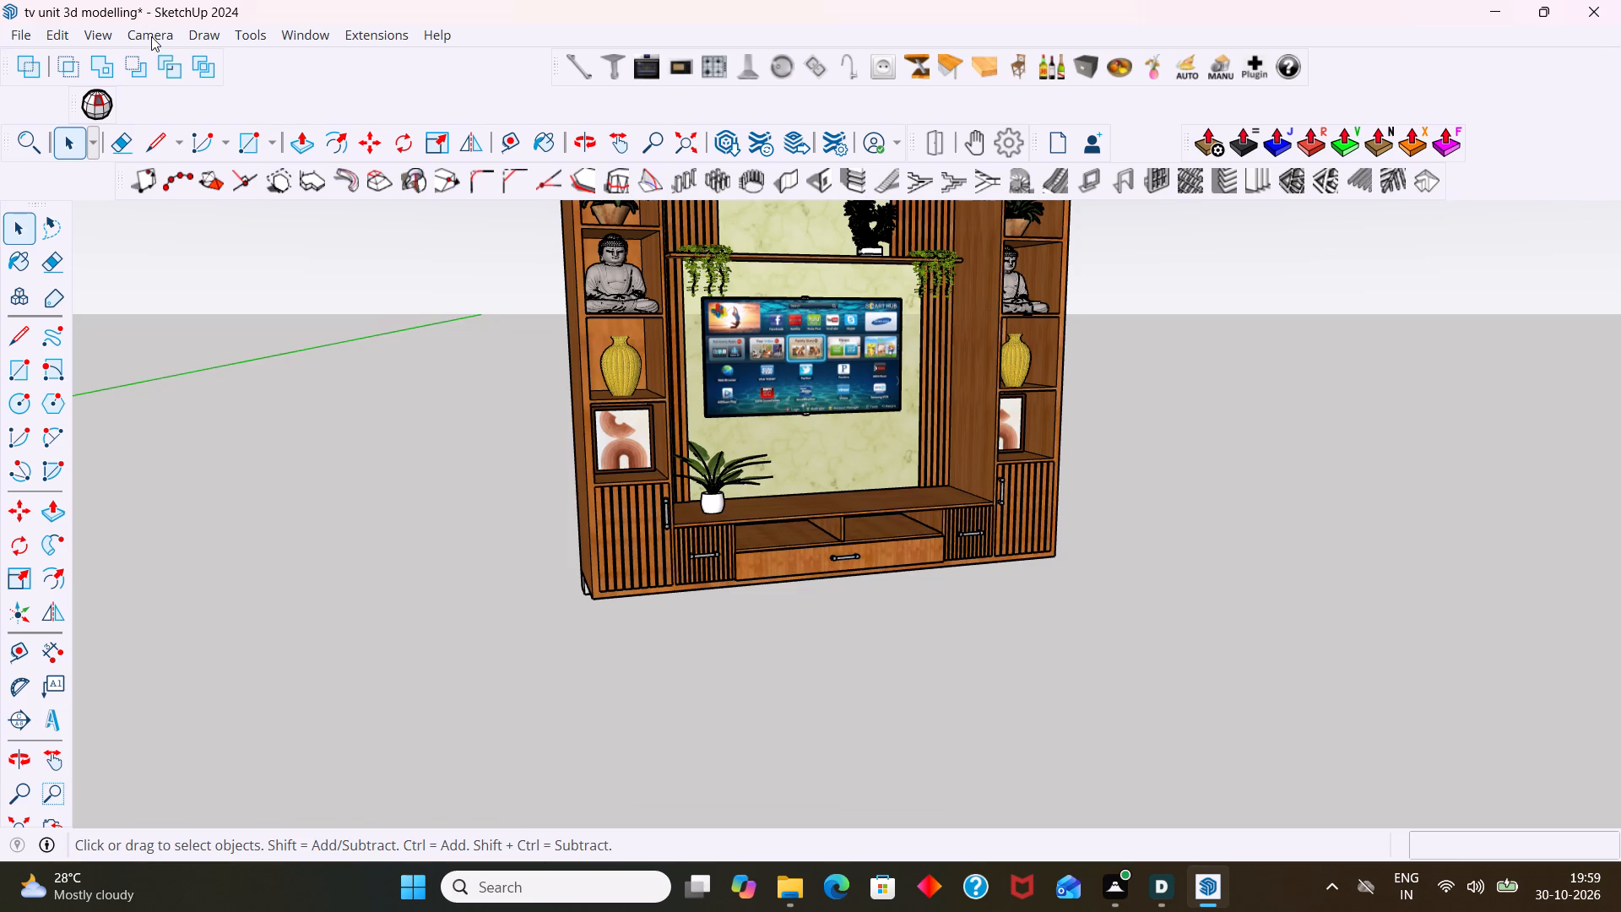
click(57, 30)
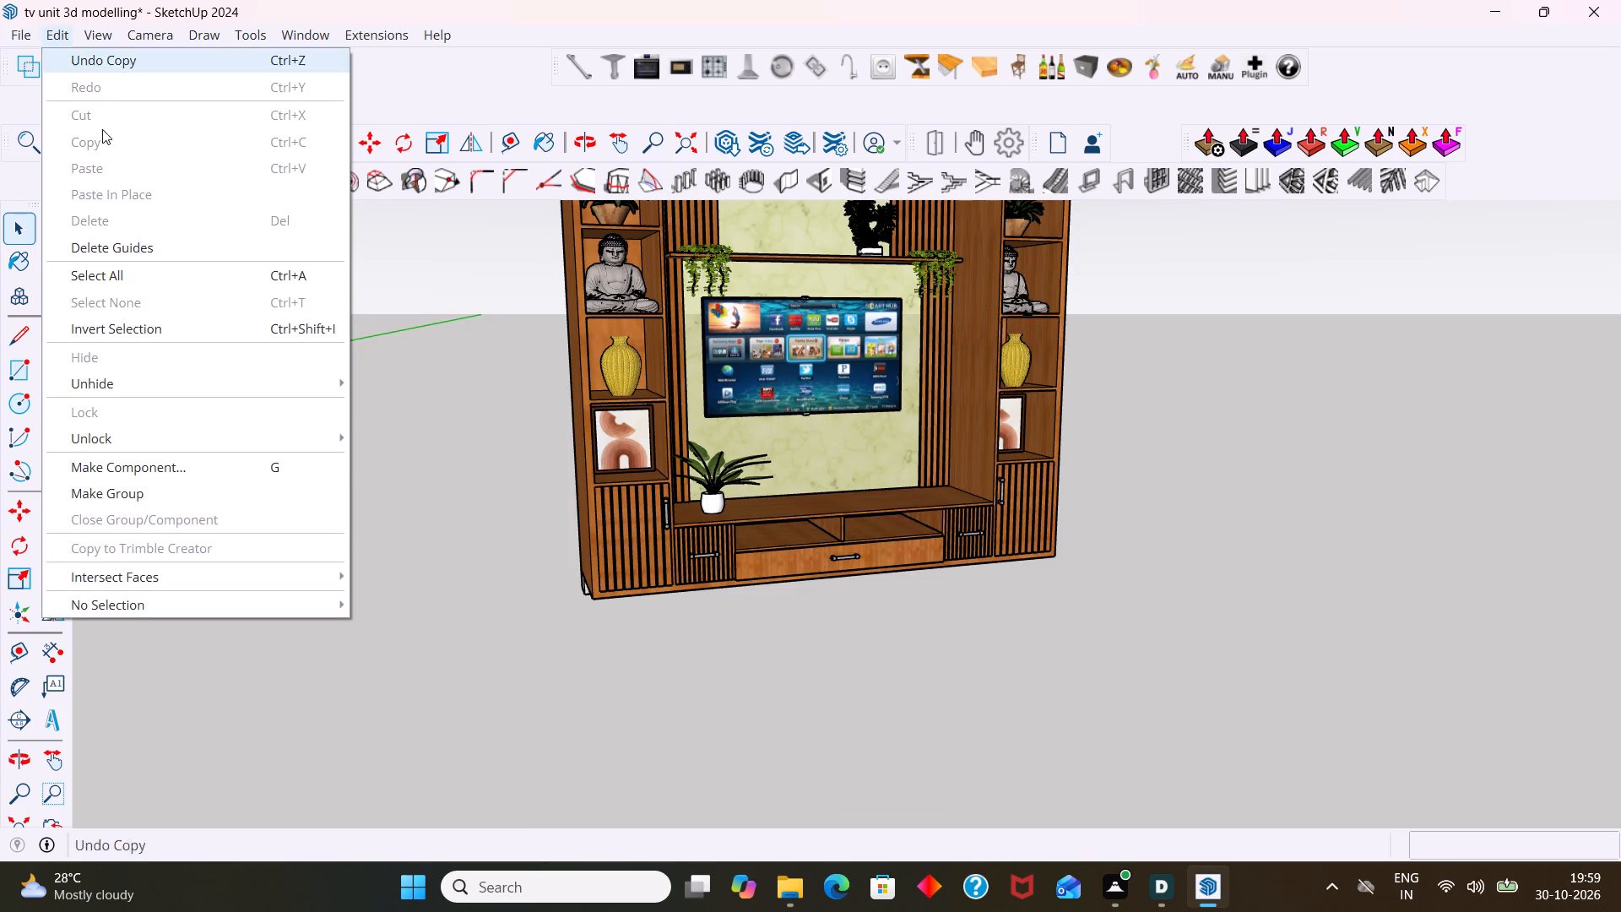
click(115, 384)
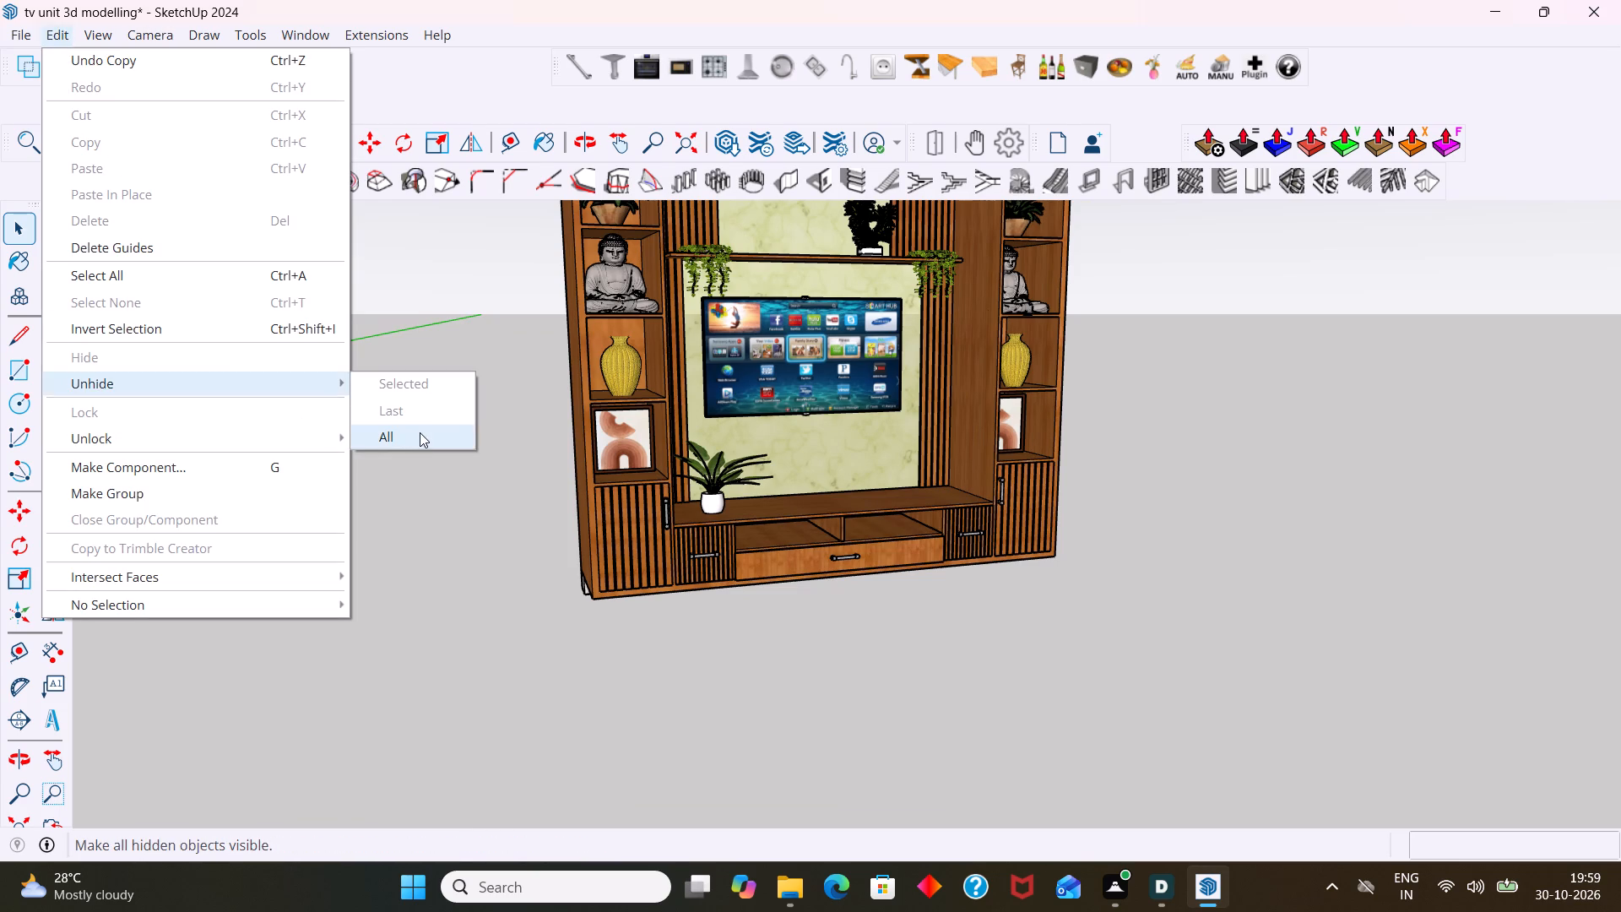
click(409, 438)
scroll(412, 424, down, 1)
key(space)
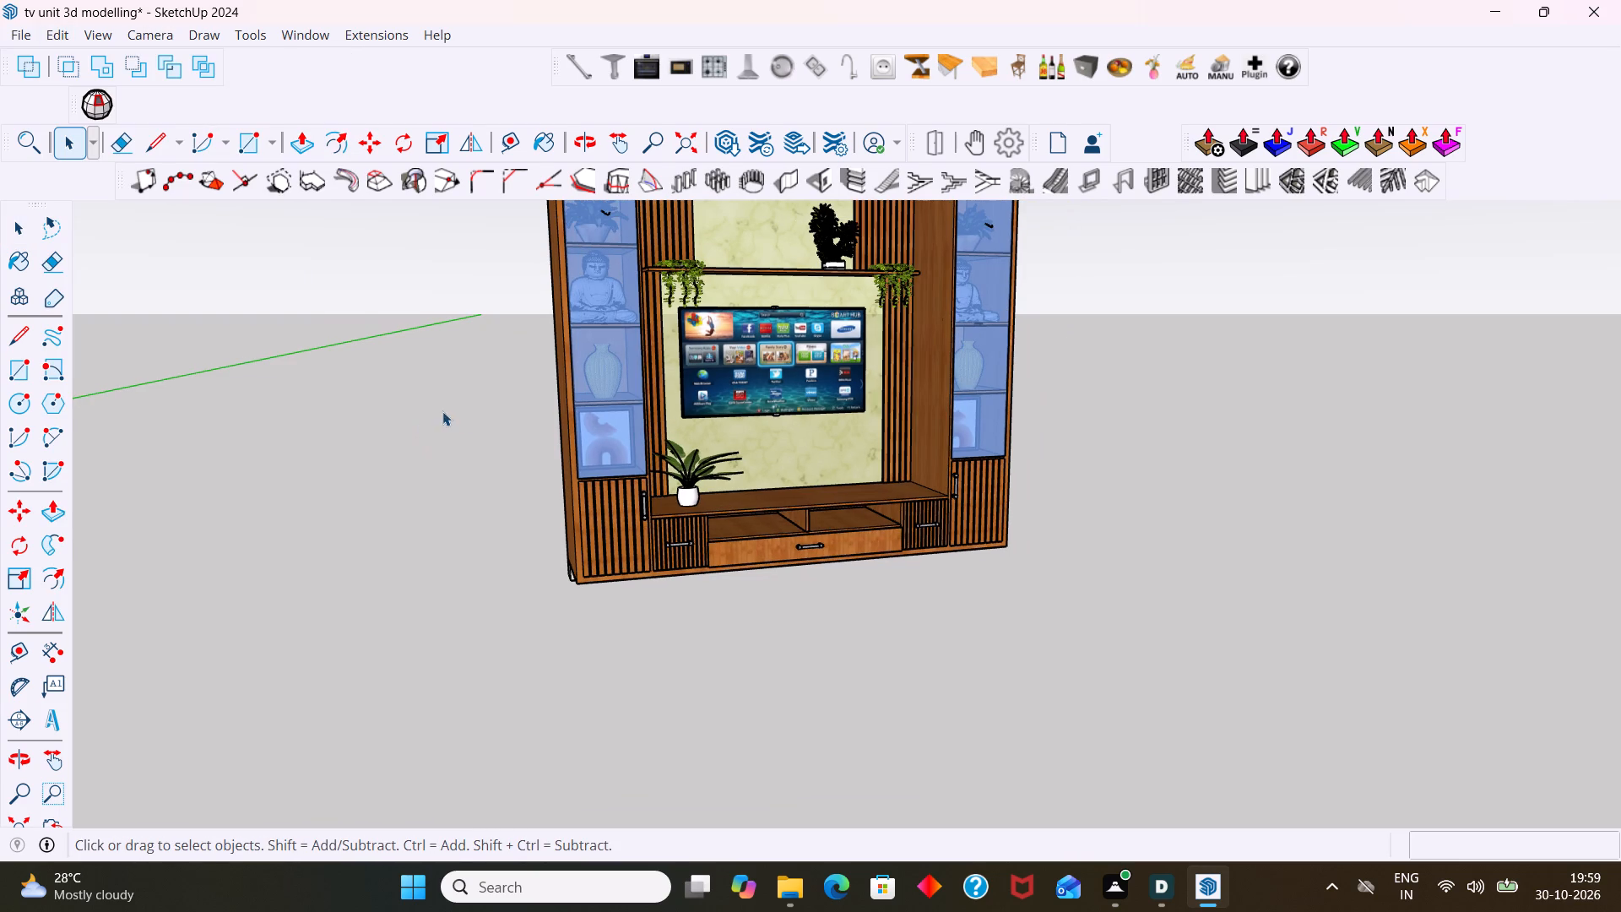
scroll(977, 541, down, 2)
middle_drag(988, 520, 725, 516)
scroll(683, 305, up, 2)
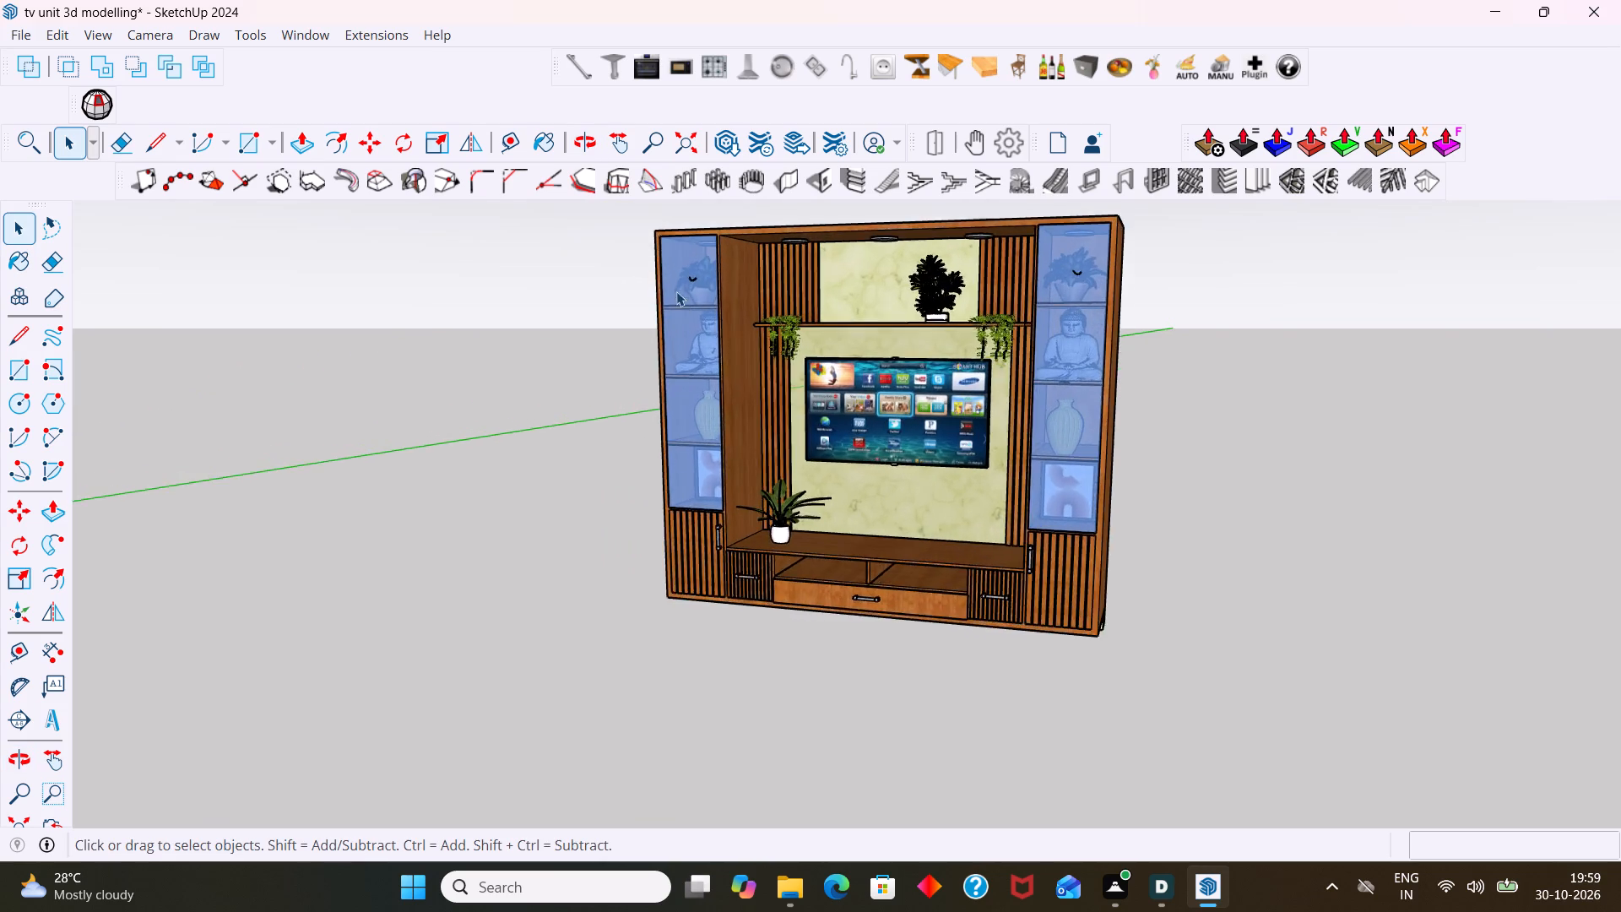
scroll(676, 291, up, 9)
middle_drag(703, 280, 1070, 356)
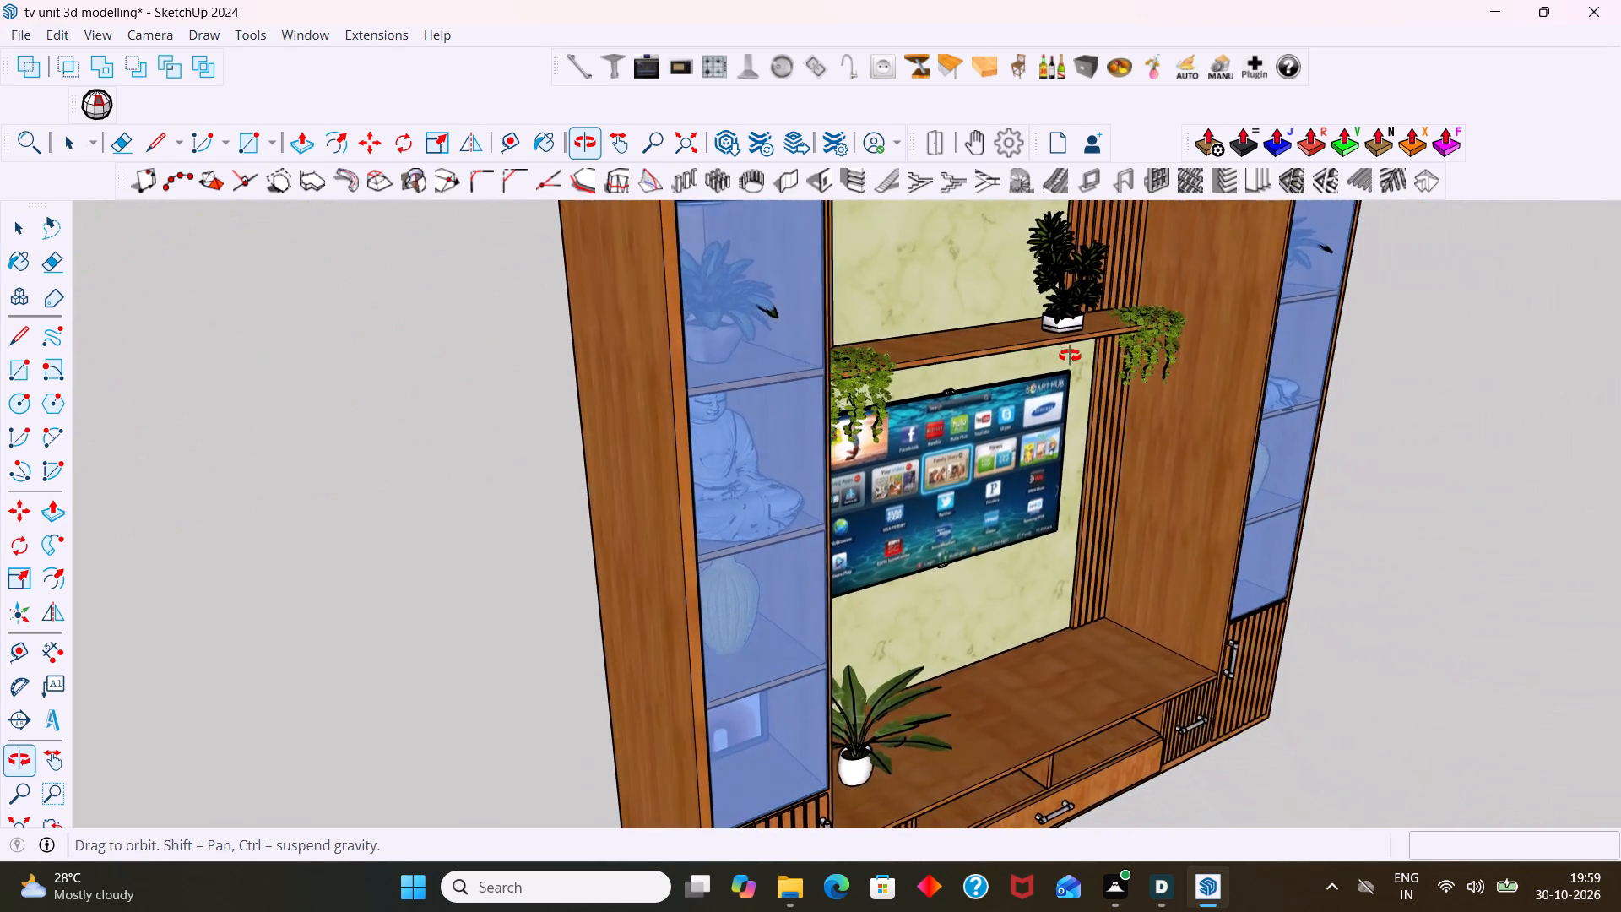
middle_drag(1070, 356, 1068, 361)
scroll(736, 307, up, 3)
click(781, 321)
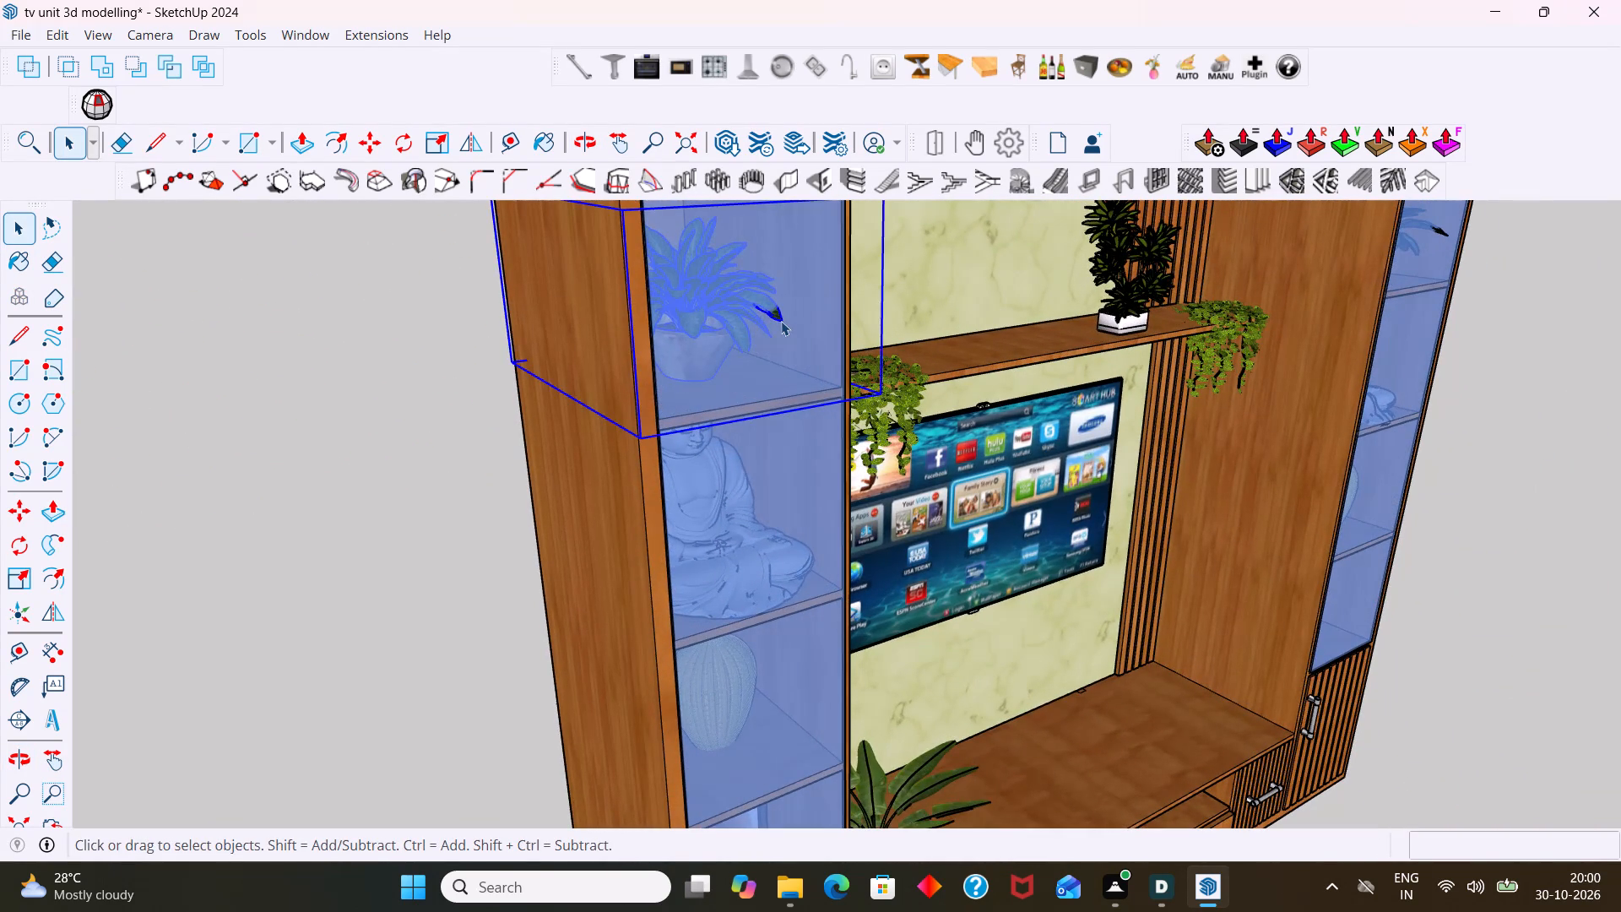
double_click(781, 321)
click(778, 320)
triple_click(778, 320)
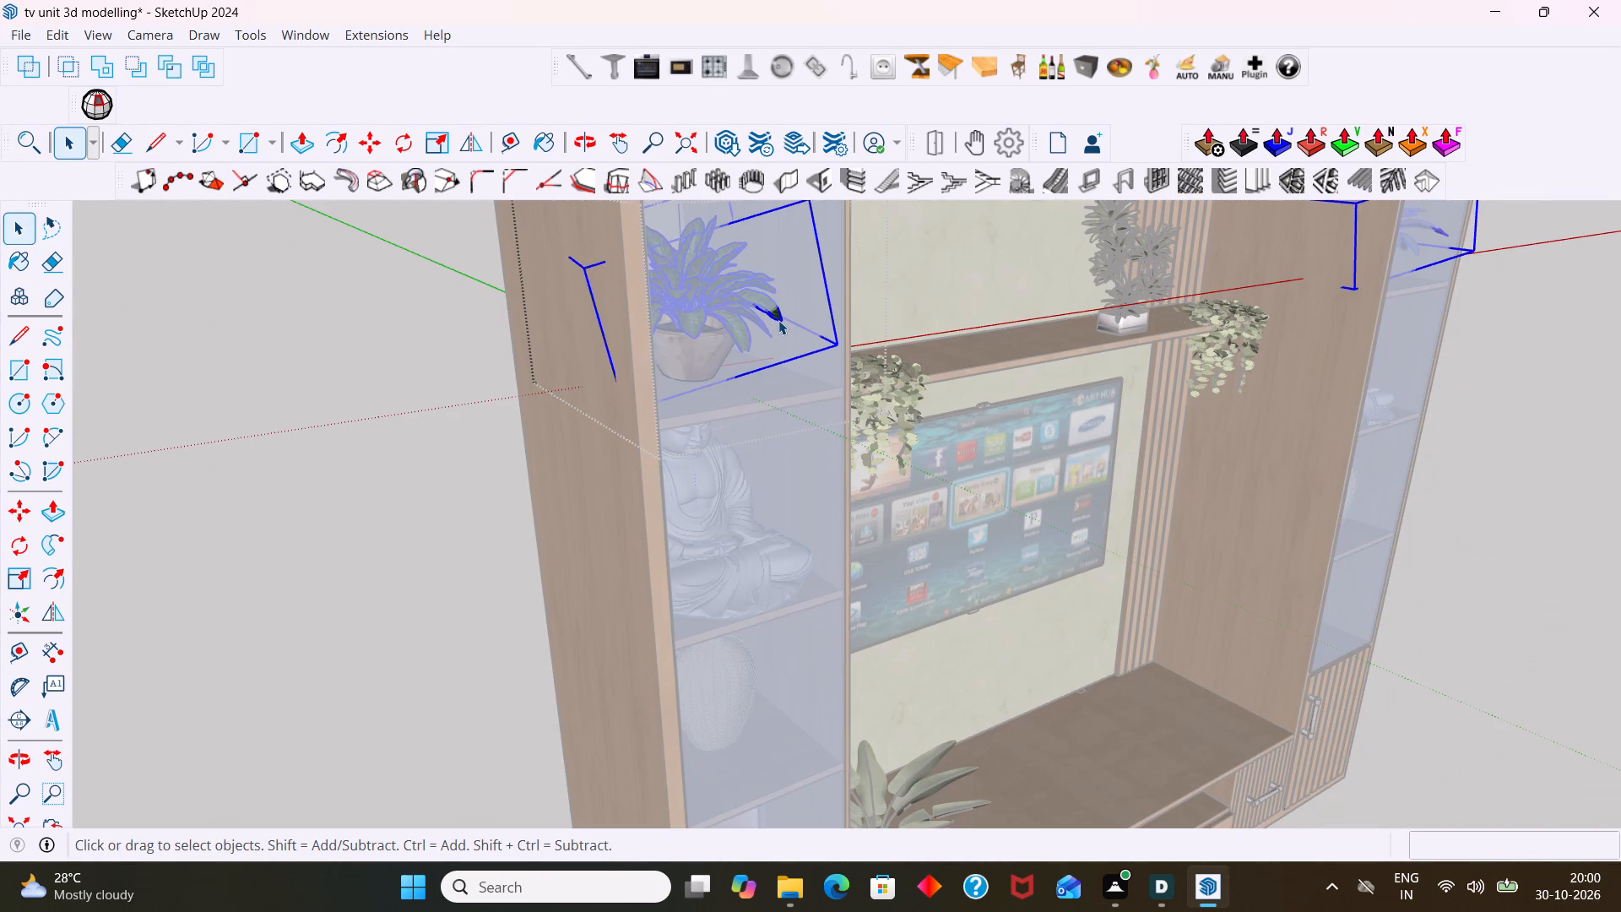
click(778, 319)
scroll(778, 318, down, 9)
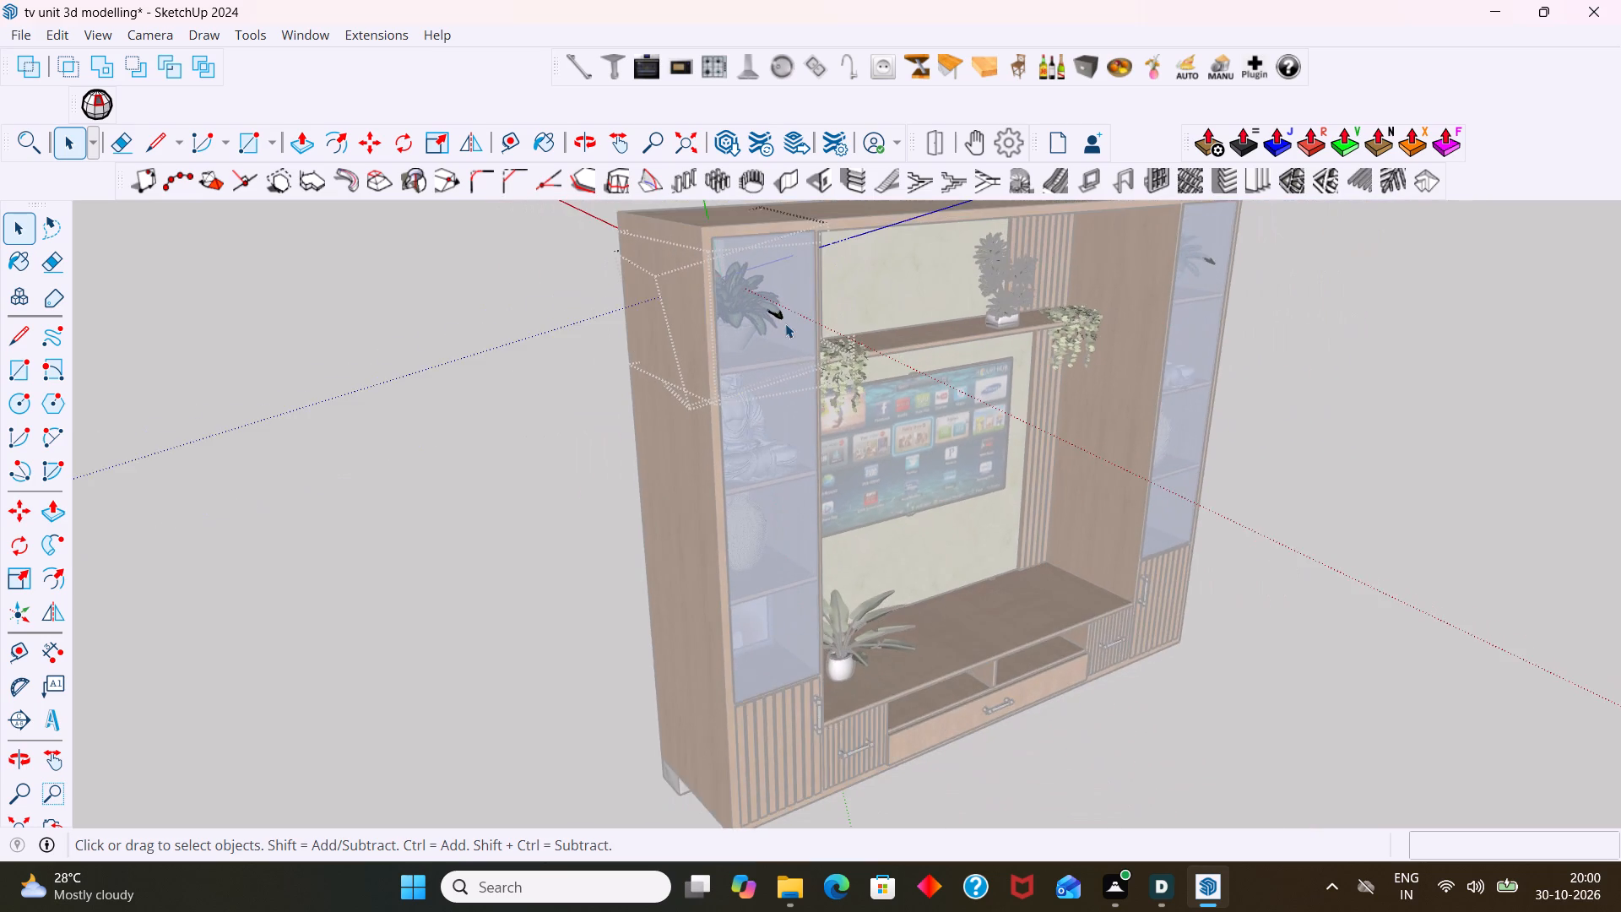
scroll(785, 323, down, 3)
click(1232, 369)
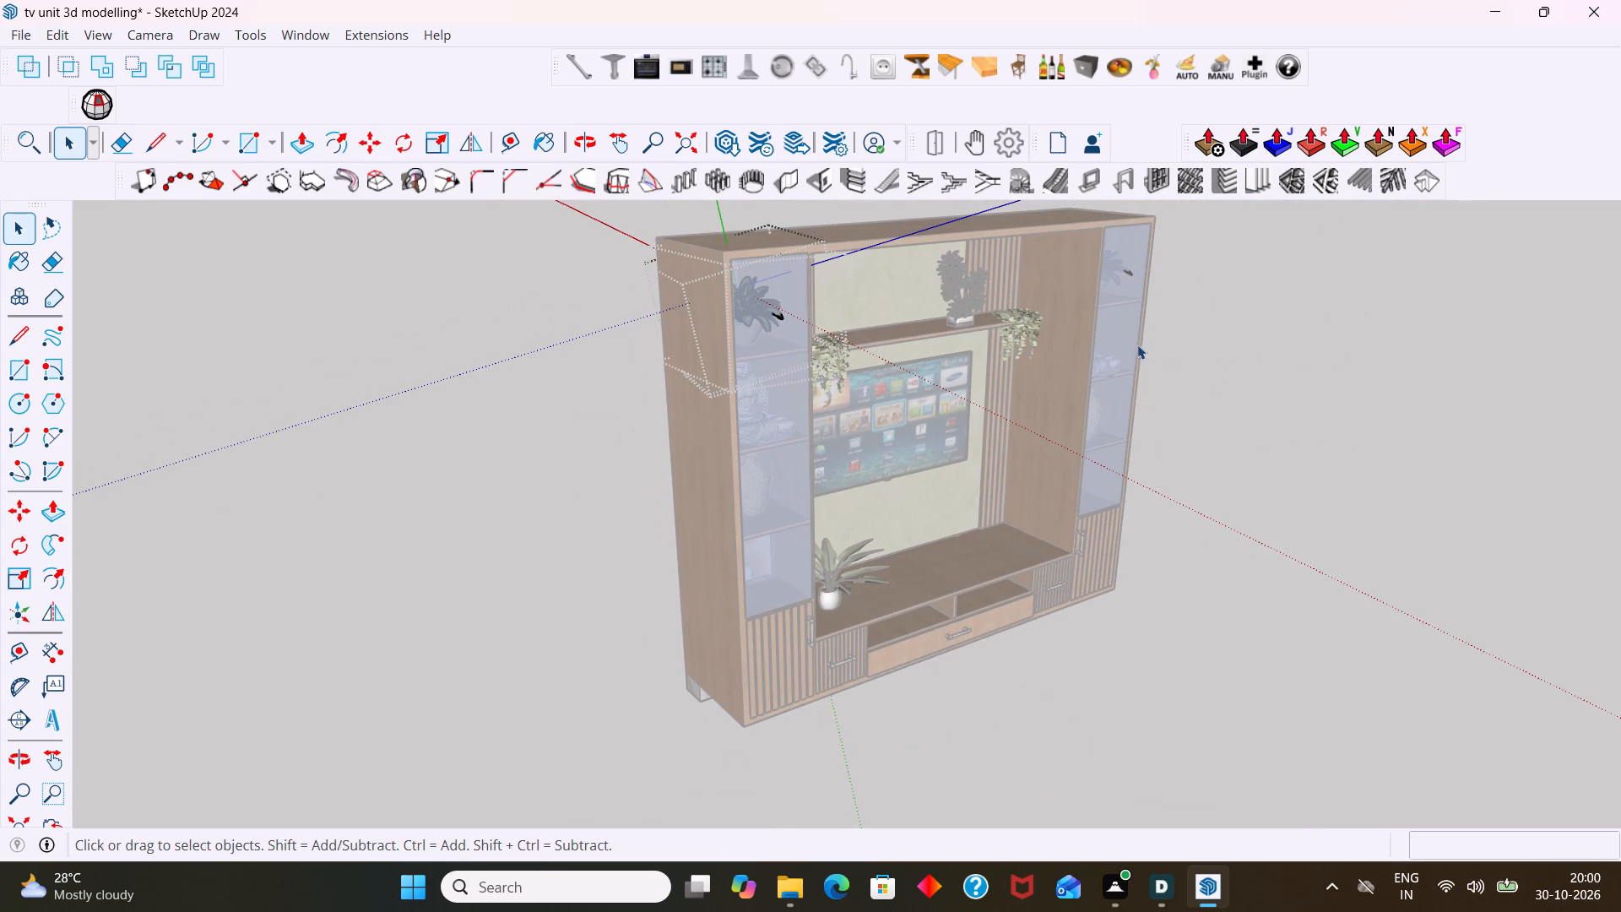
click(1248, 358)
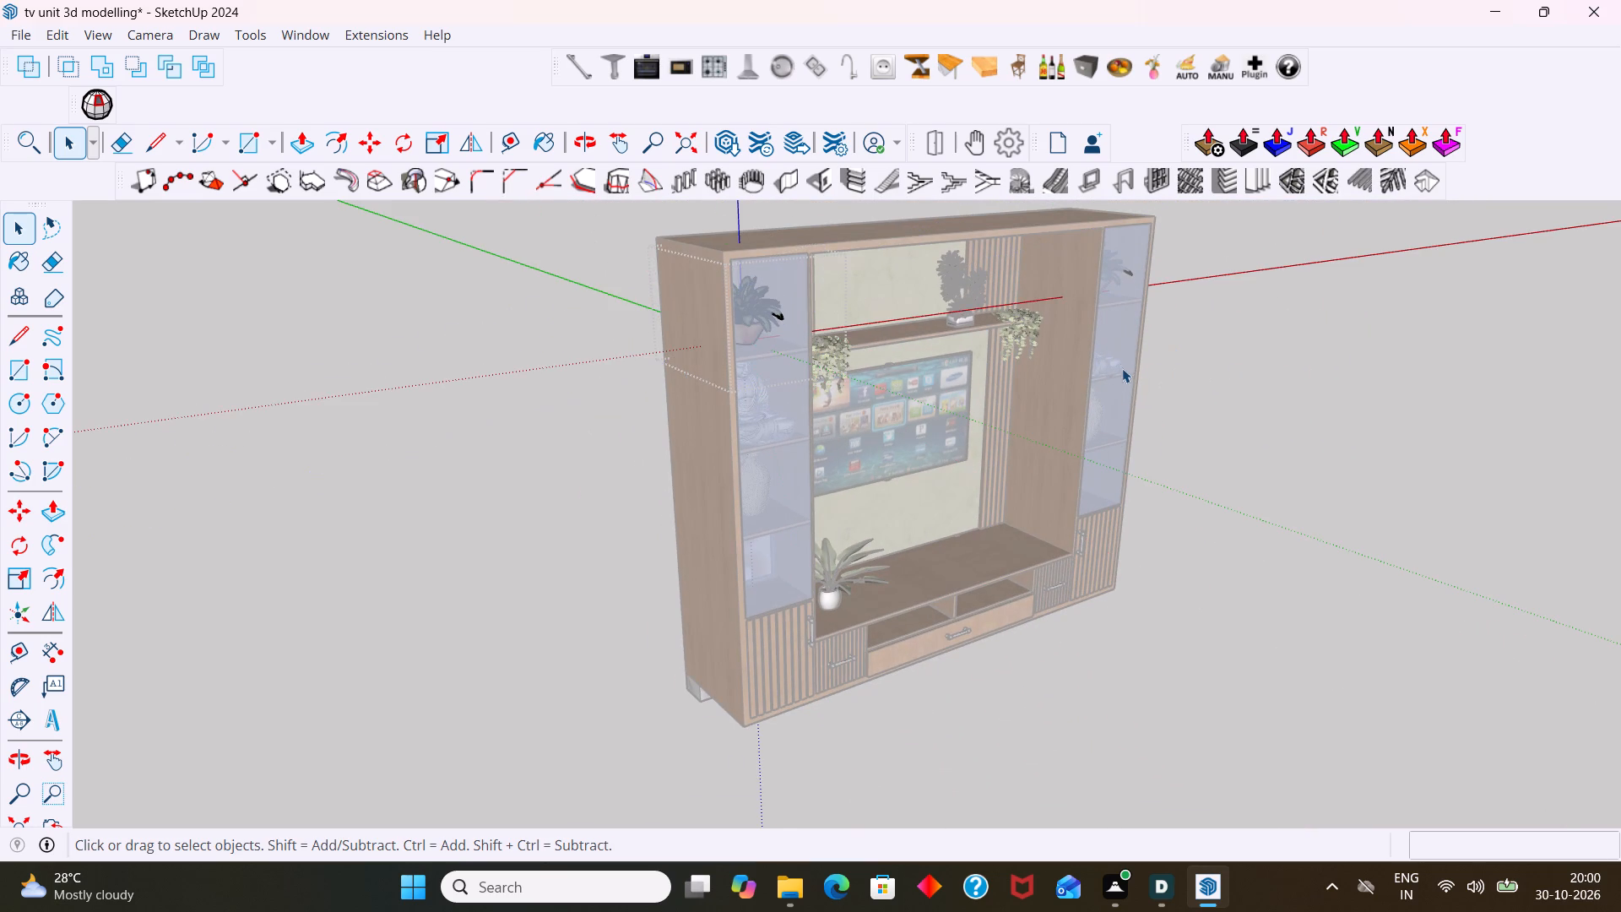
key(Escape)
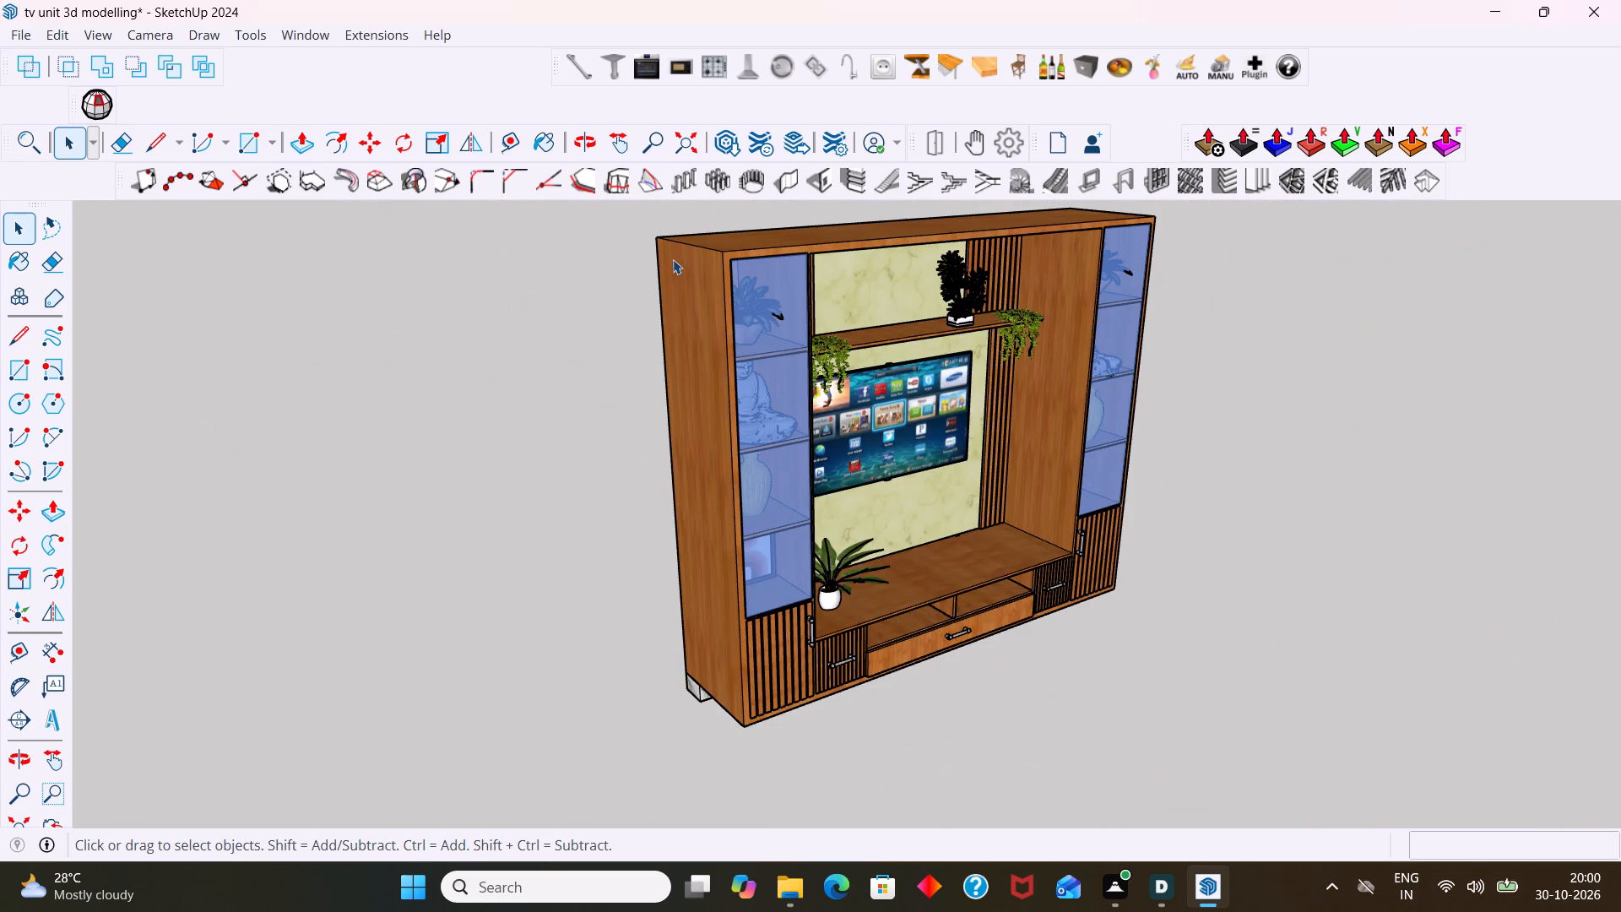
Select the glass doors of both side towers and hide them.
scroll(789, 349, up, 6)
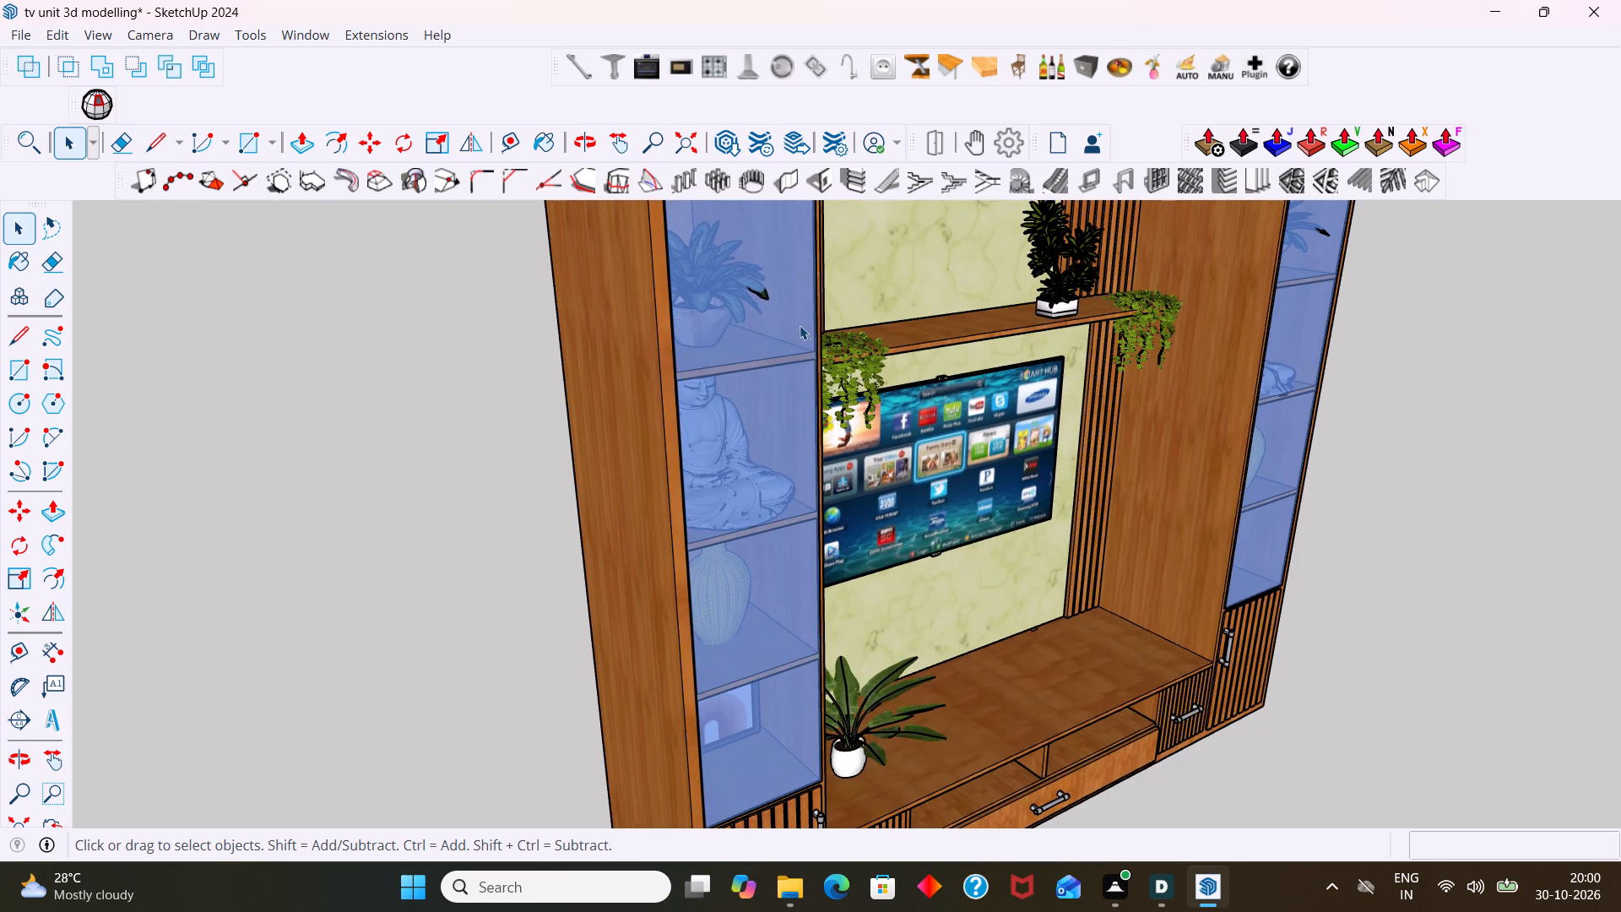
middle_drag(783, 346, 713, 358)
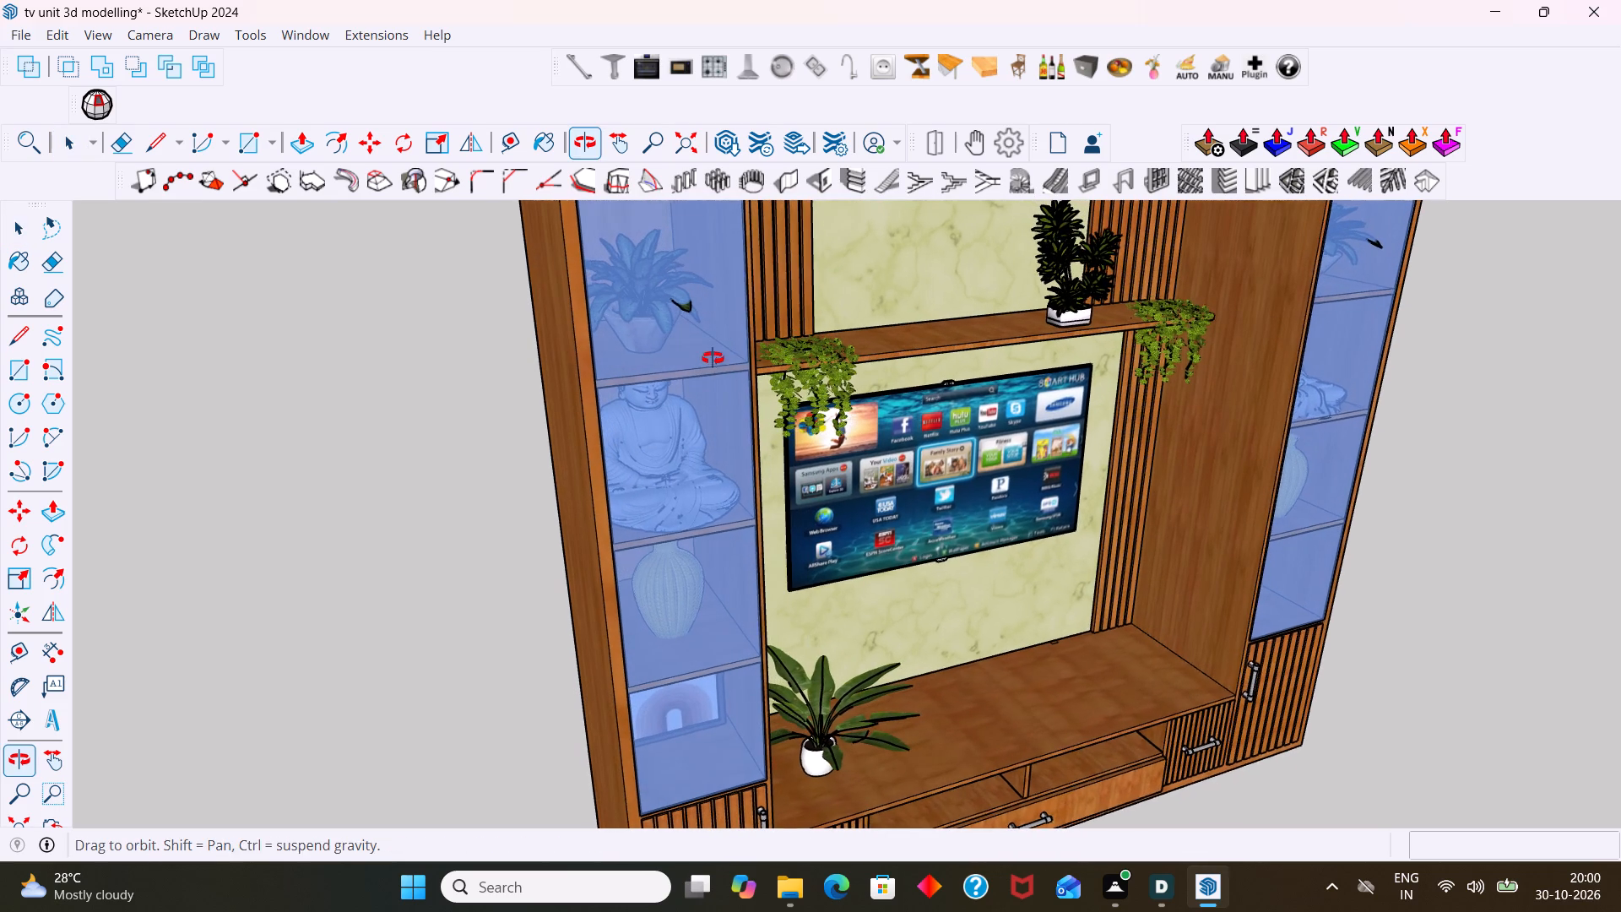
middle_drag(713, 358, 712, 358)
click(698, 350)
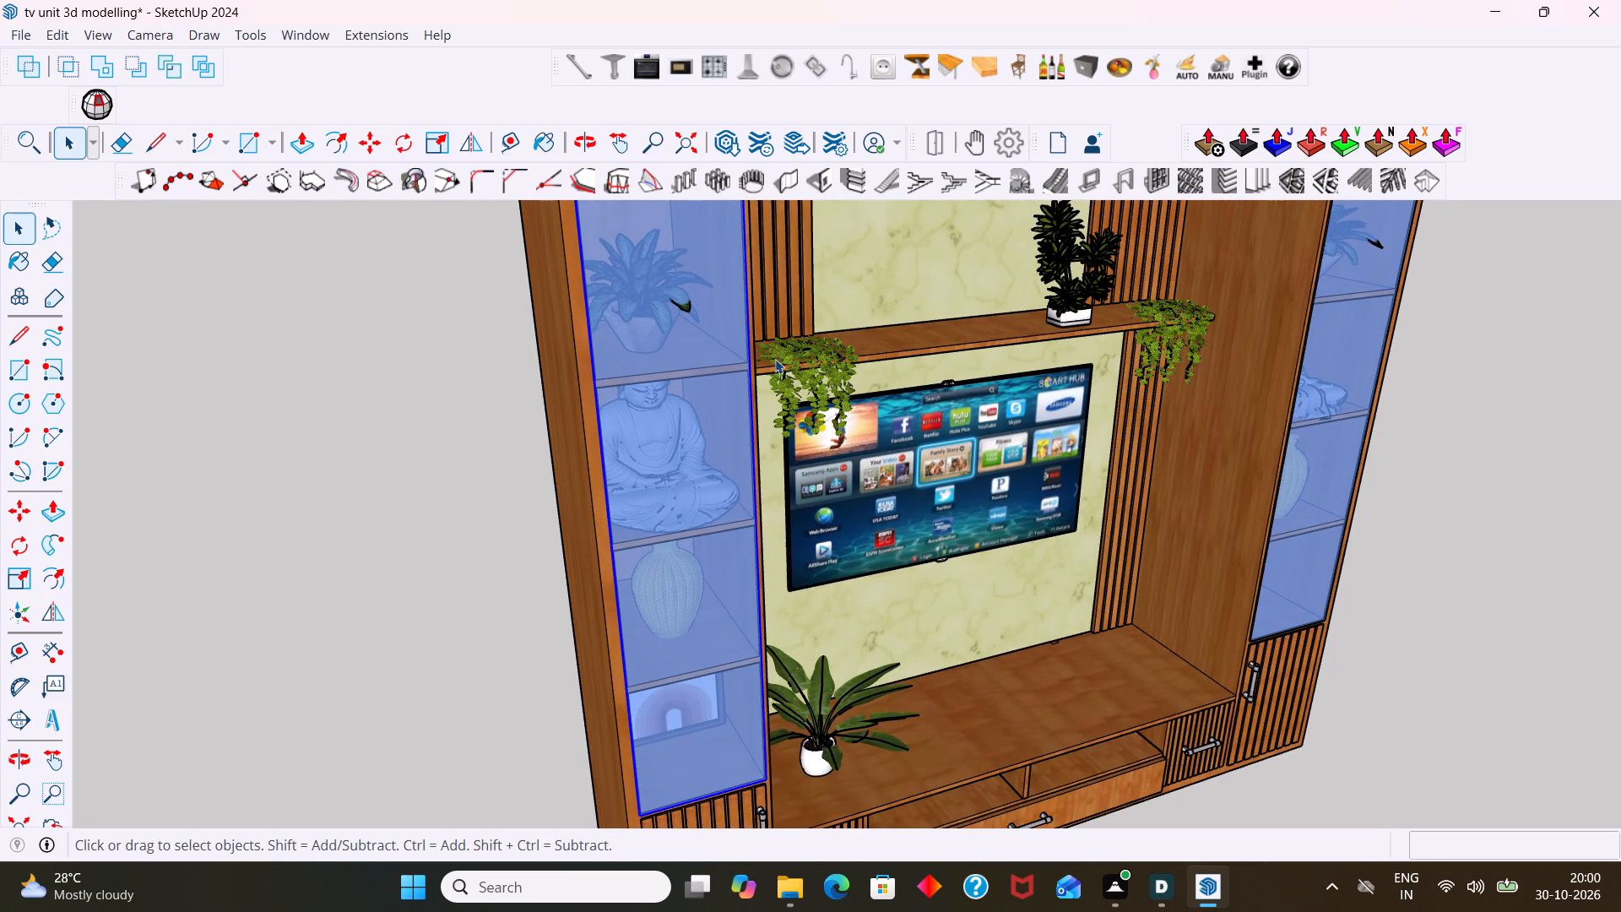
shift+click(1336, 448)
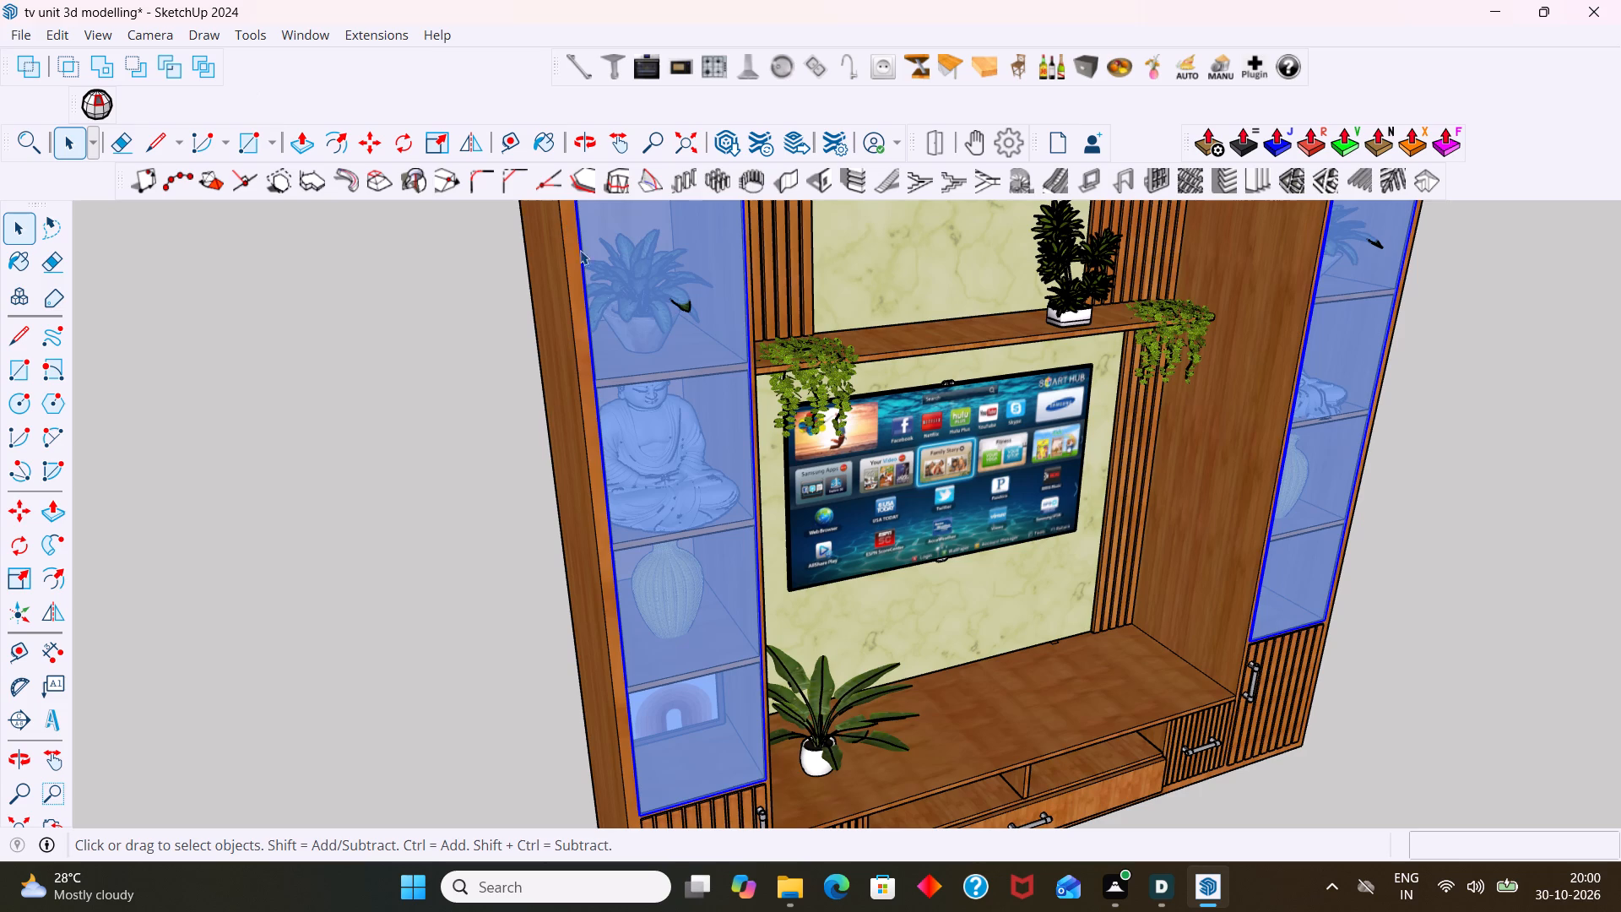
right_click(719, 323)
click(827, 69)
Open the potted plant in the top niche beside the marble panel's start and delete its leaf that pokes through the glass door.
scroll(789, 264, down, 2)
scroll(718, 332, up, 9)
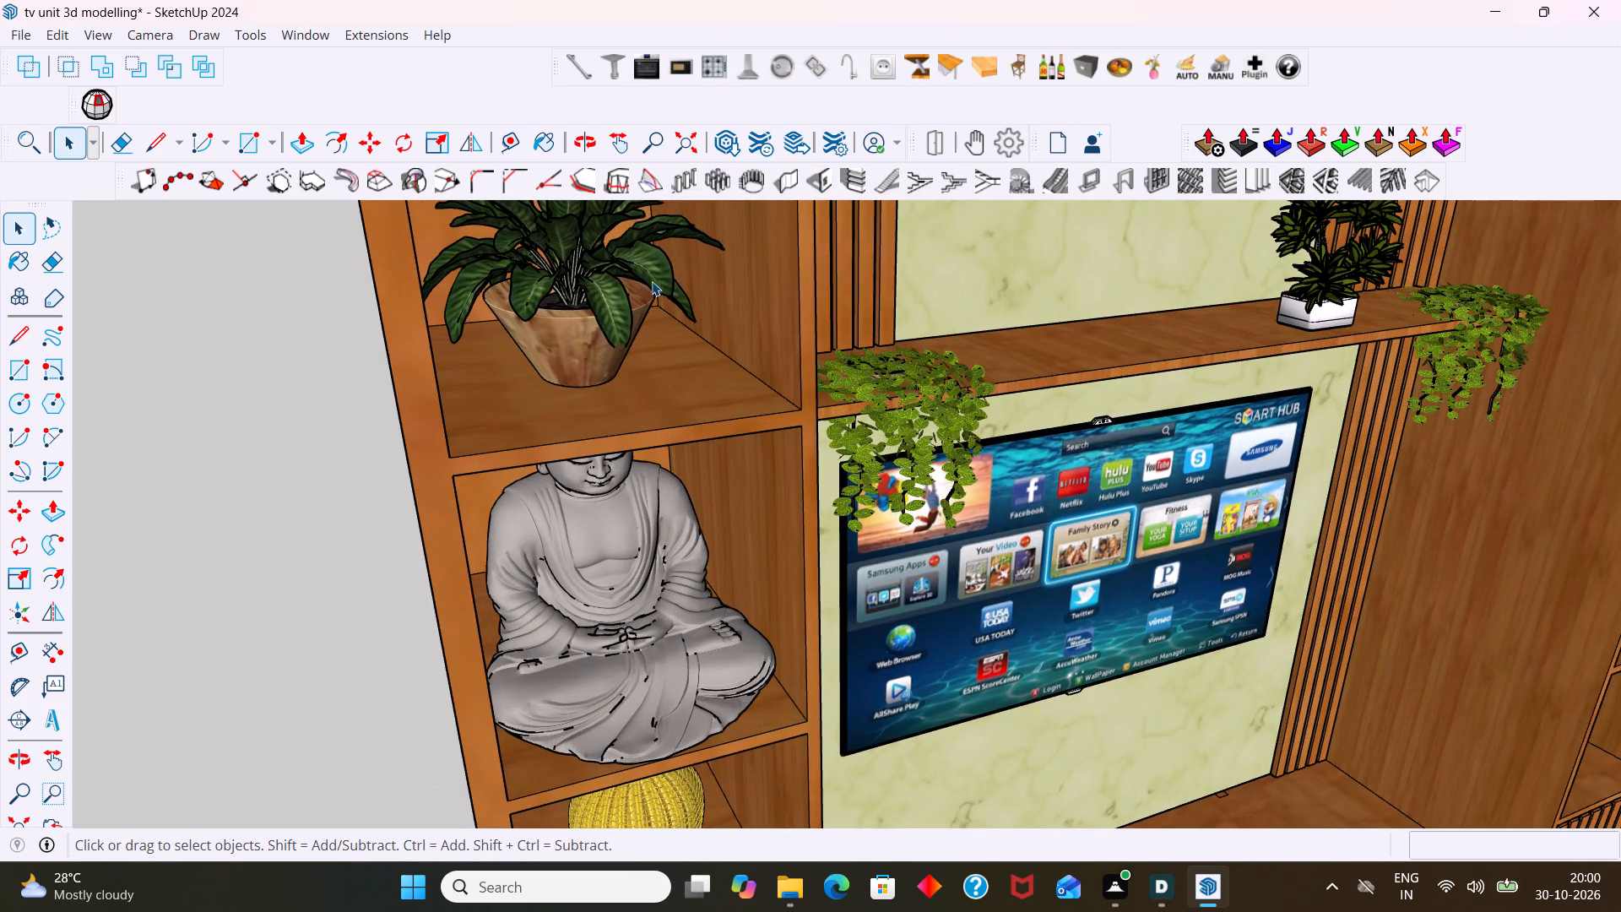
double_click(655, 279)
click(658, 282)
double_click(659, 286)
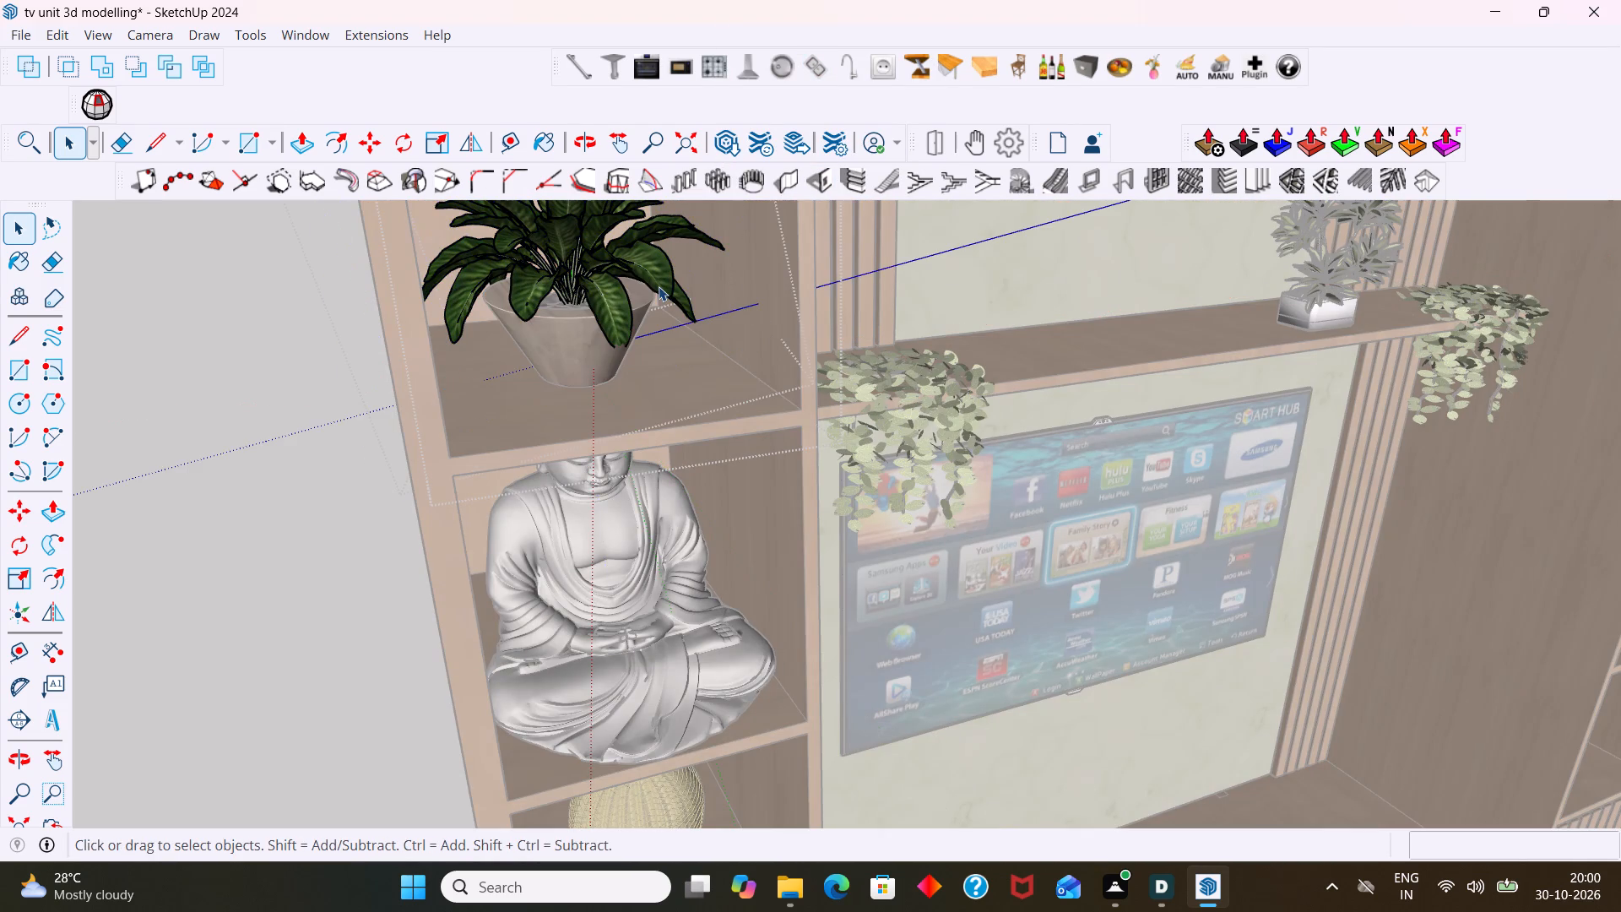
click(659, 287)
triple_click(661, 287)
click(664, 283)
double_click(664, 283)
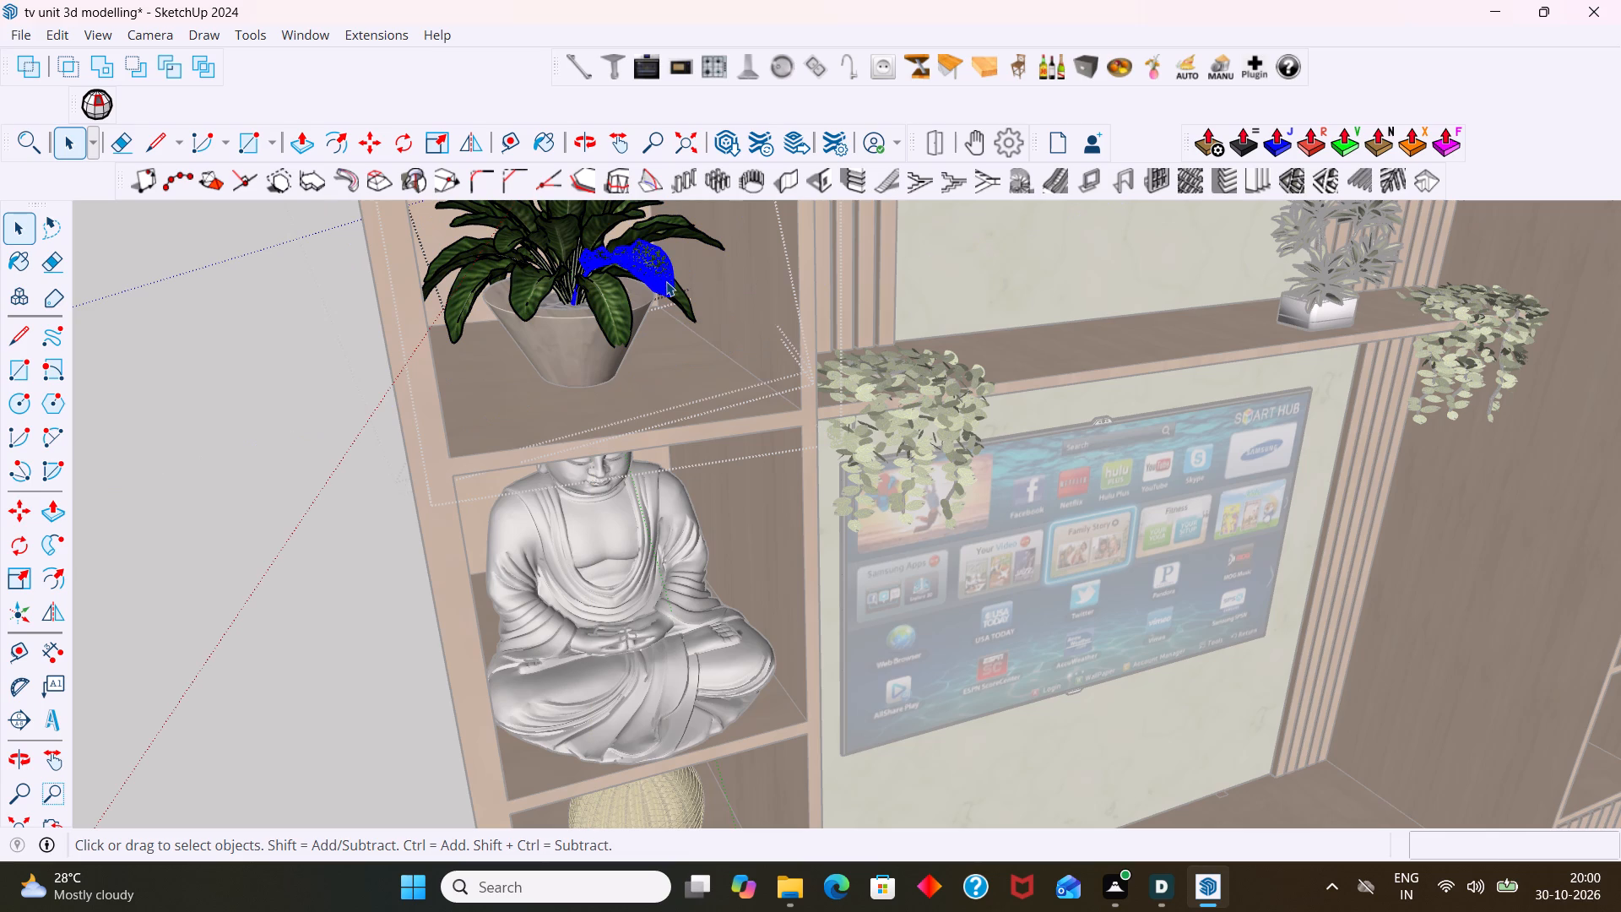
key(Delete)
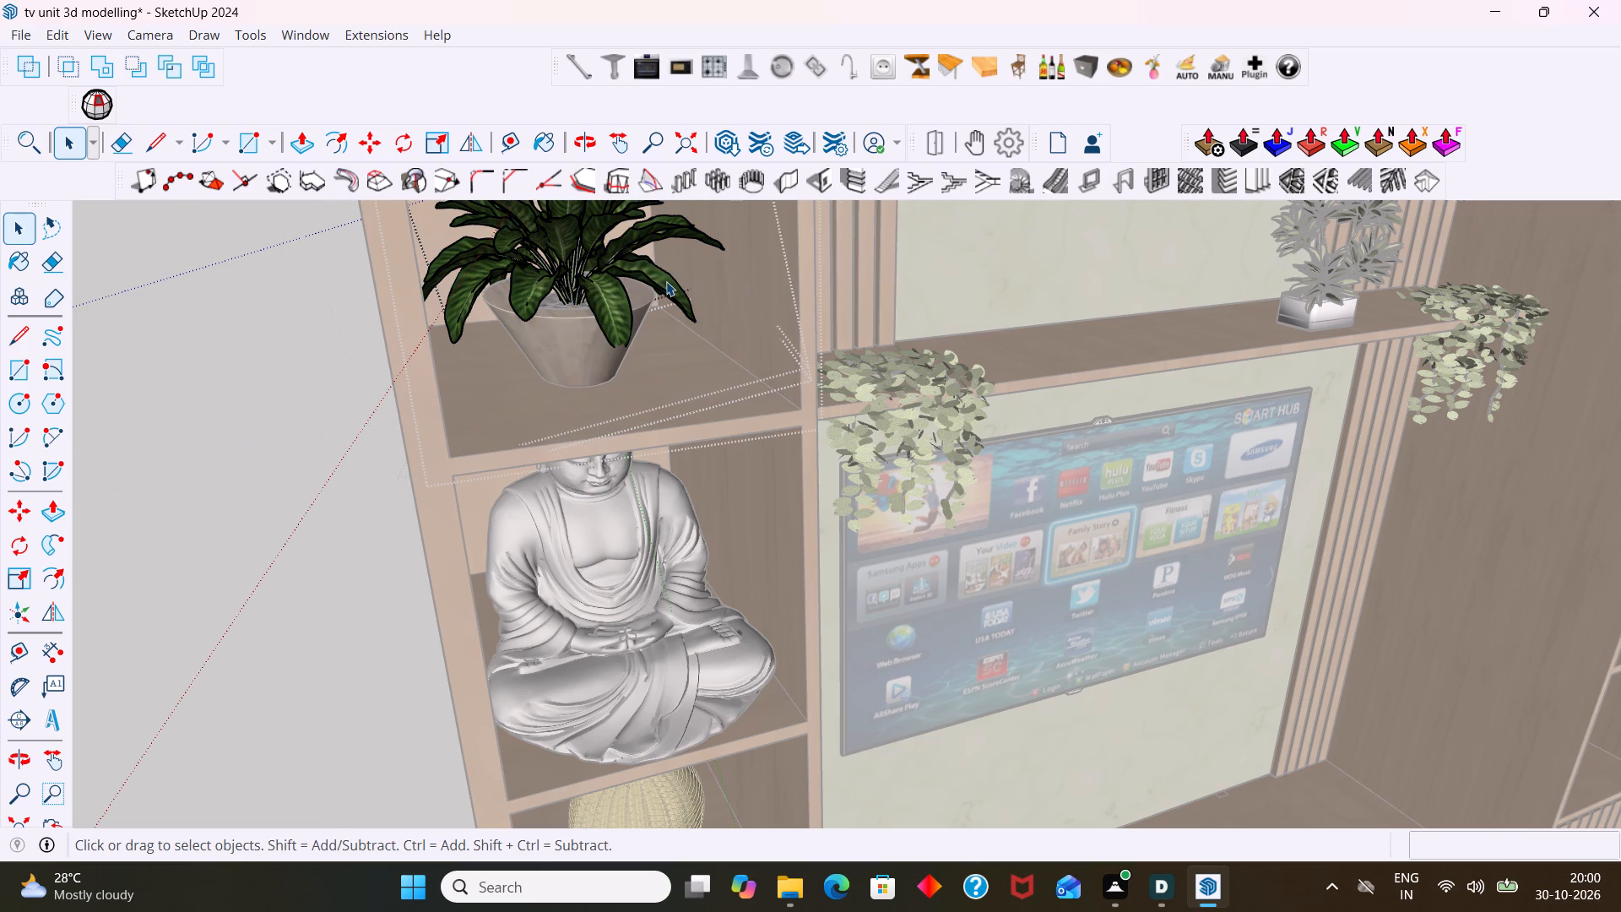
Check the trimmed plant's remaining leaves against the niche front and exit the plant's nested editing levels.
scroll(666, 282, down, 6)
shift+middle_drag(655, 325, 408, 289)
scroll(495, 311, up, 2)
shift+middle_drag(456, 289, 640, 461)
scroll(547, 428, up, 6)
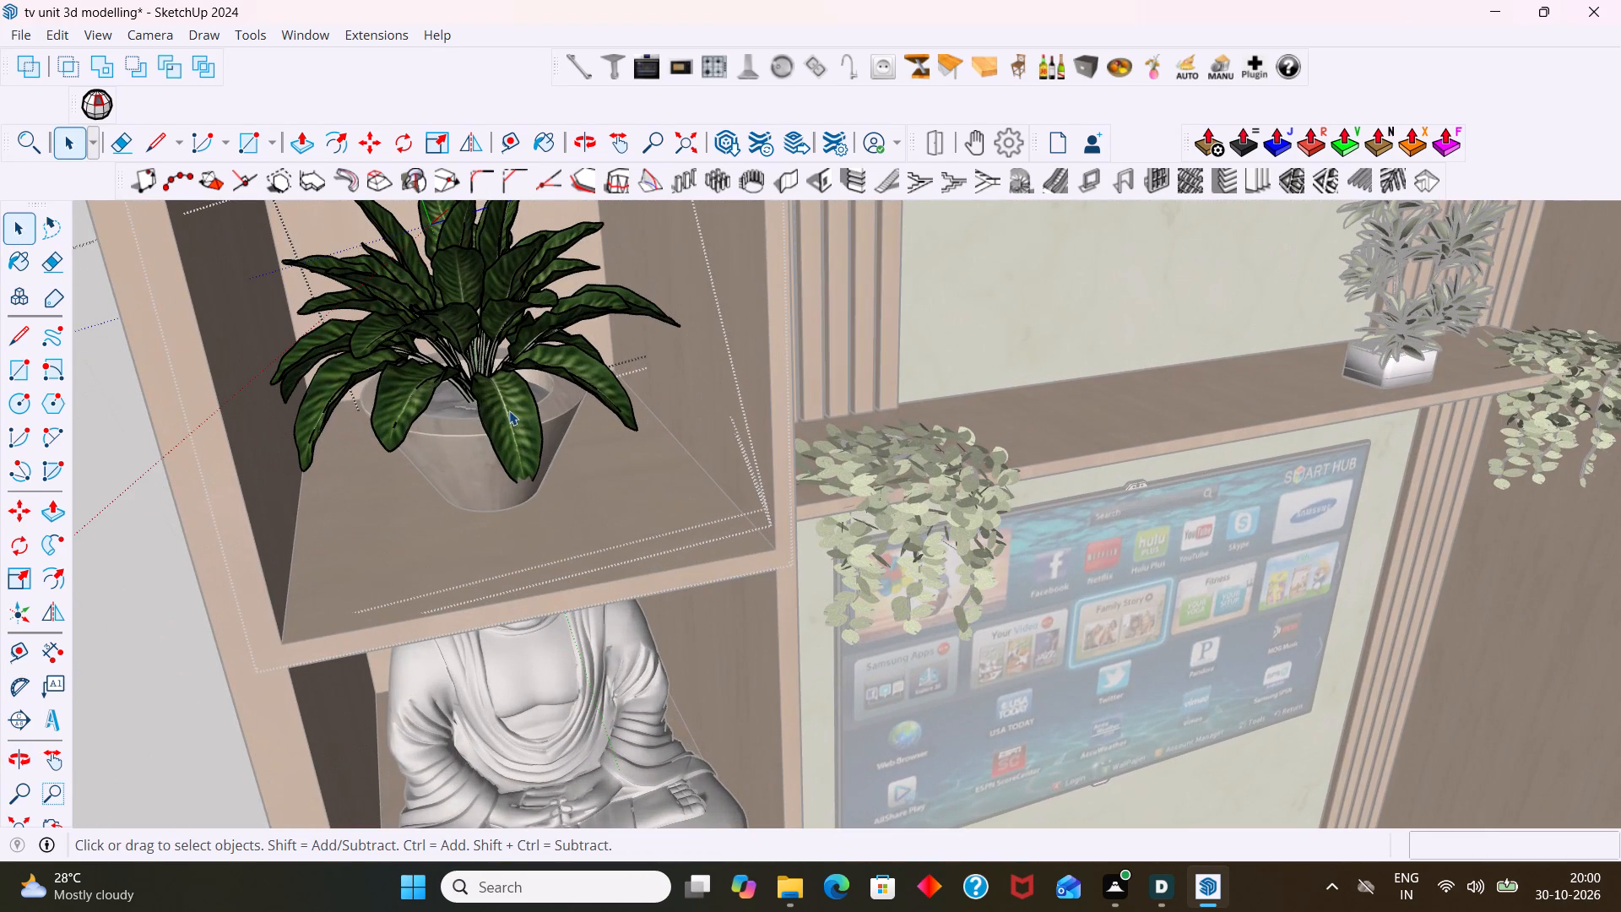
scroll(512, 410, down, 14)
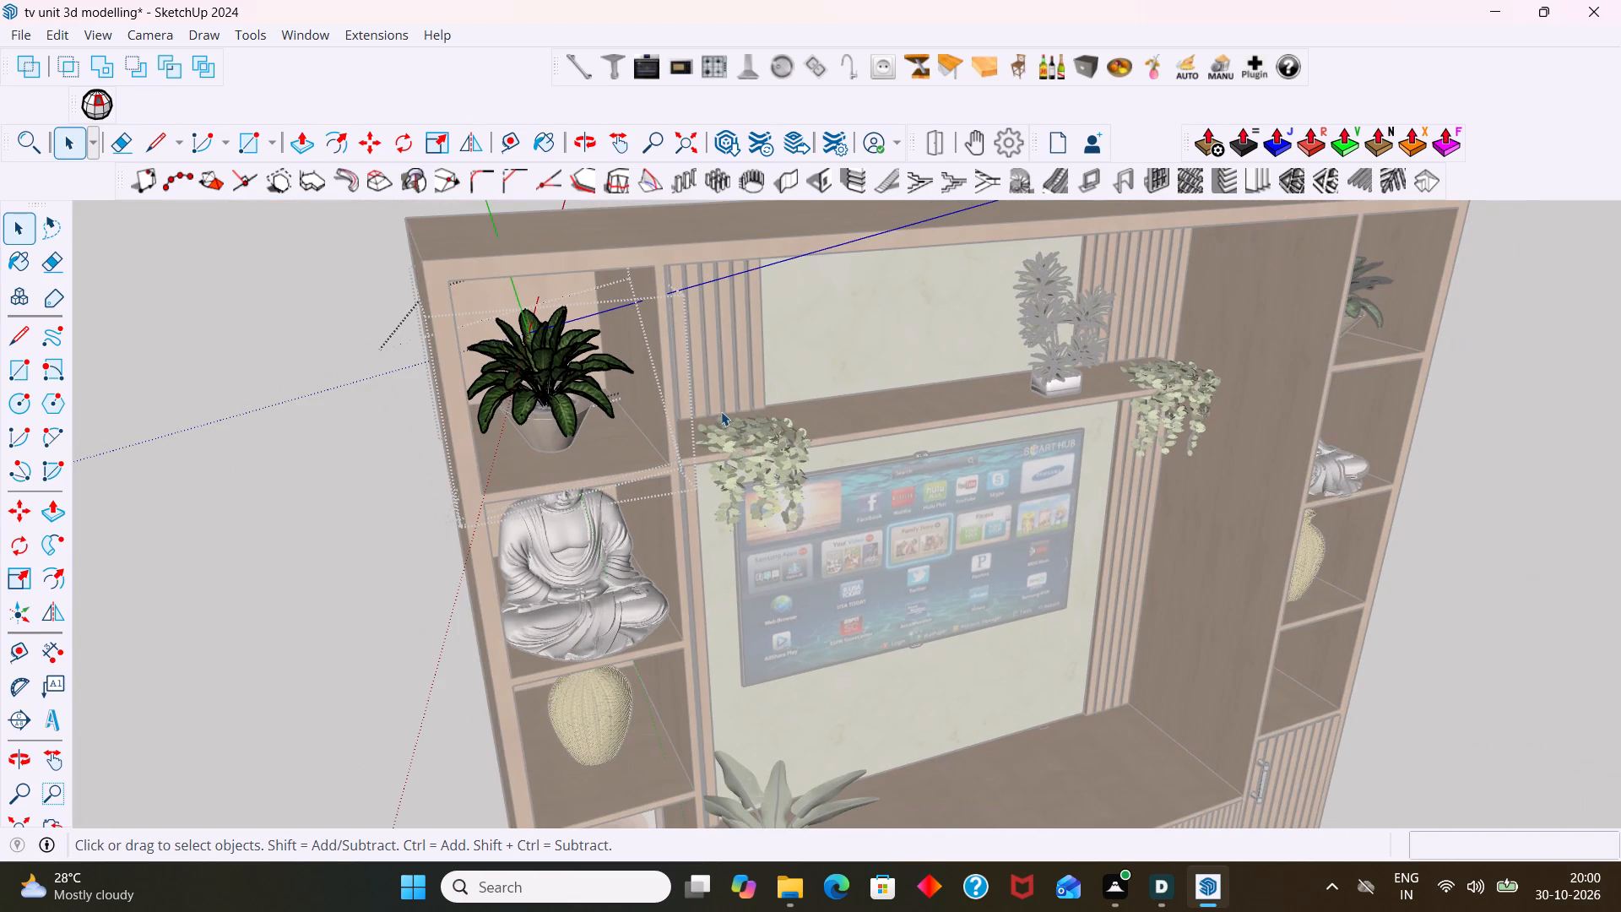
shift+middle_drag(727, 404, 236, 317)
scroll(731, 333, down, 3)
click(1111, 430)
scroll(973, 371, down, 2)
middle_drag(943, 357, 647, 419)
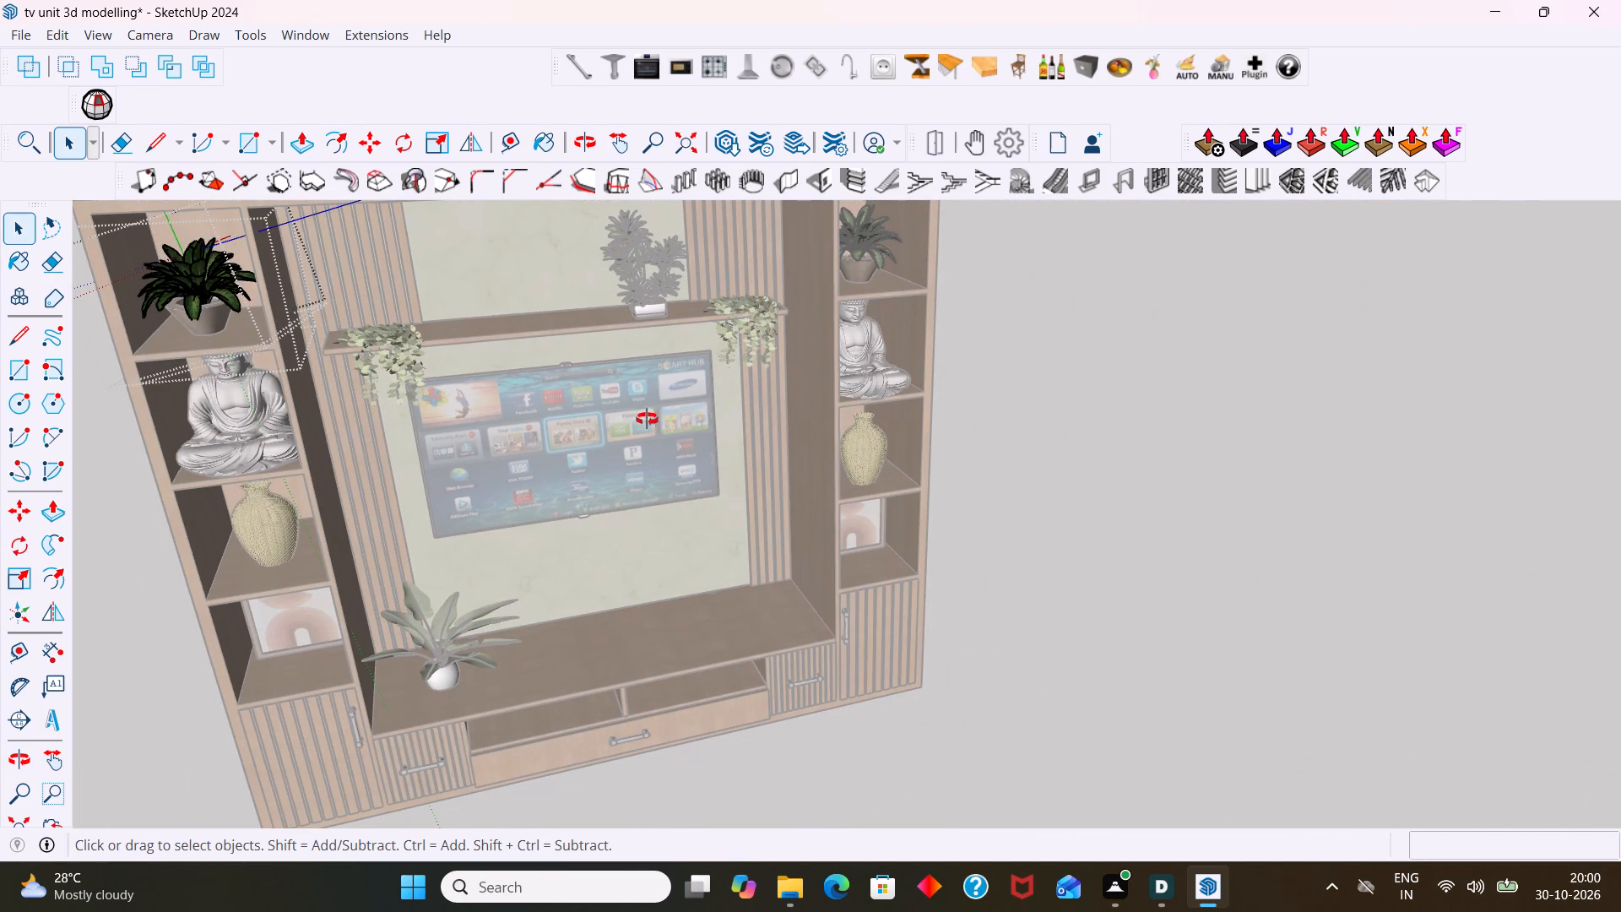
middle_drag(647, 419, 599, 431)
key(space)
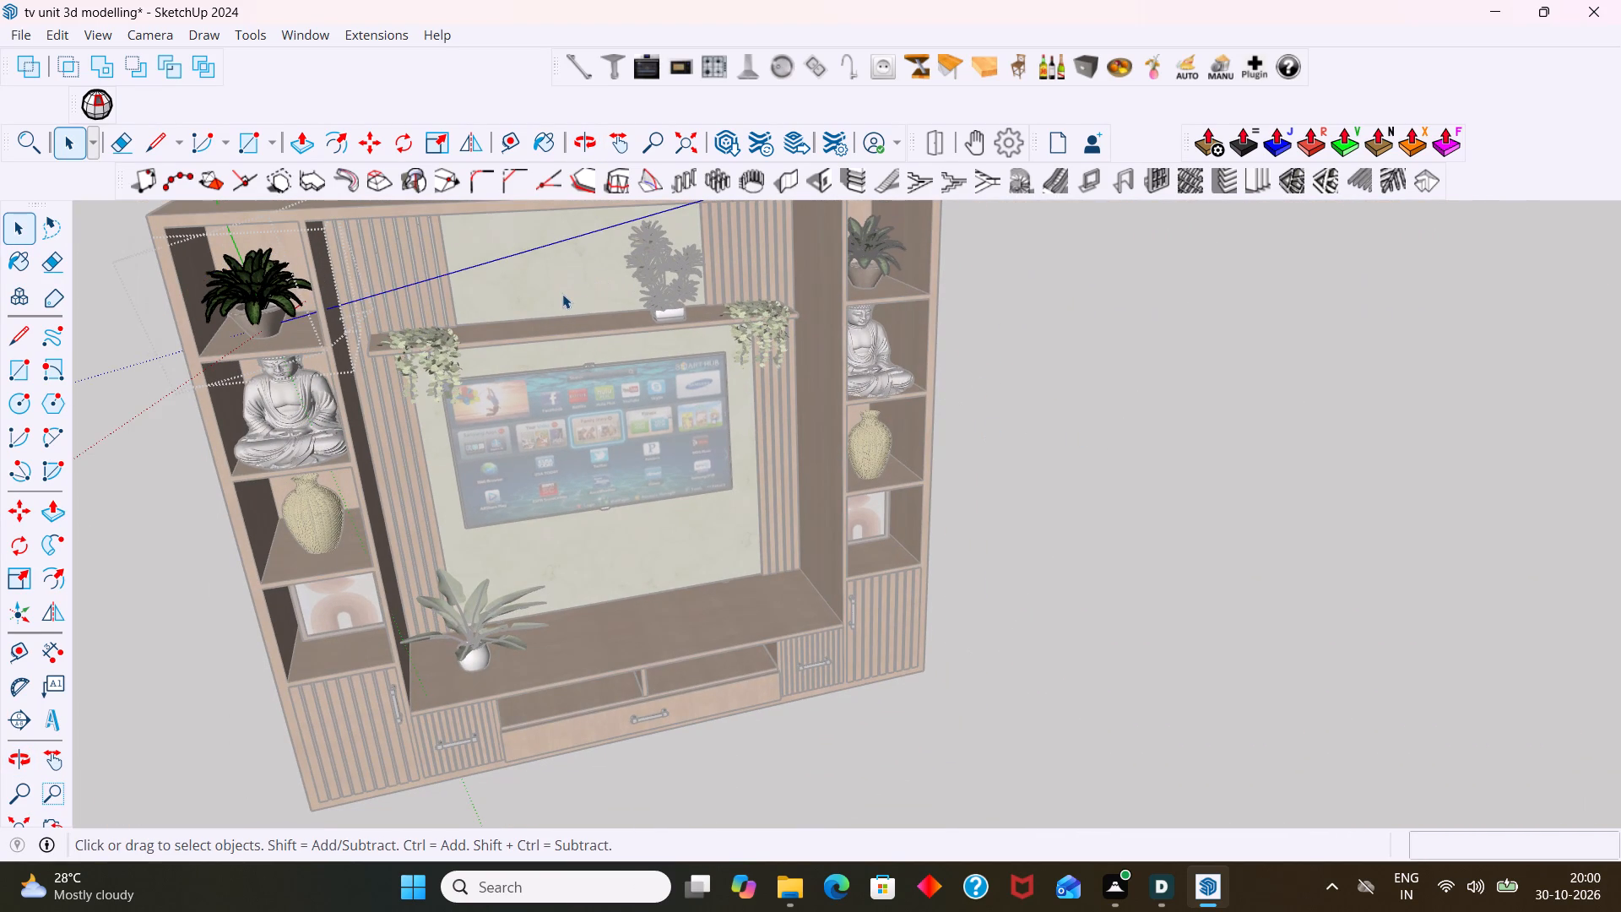
key(Escape)
scroll(629, 336, down, 2)
key(Escape)
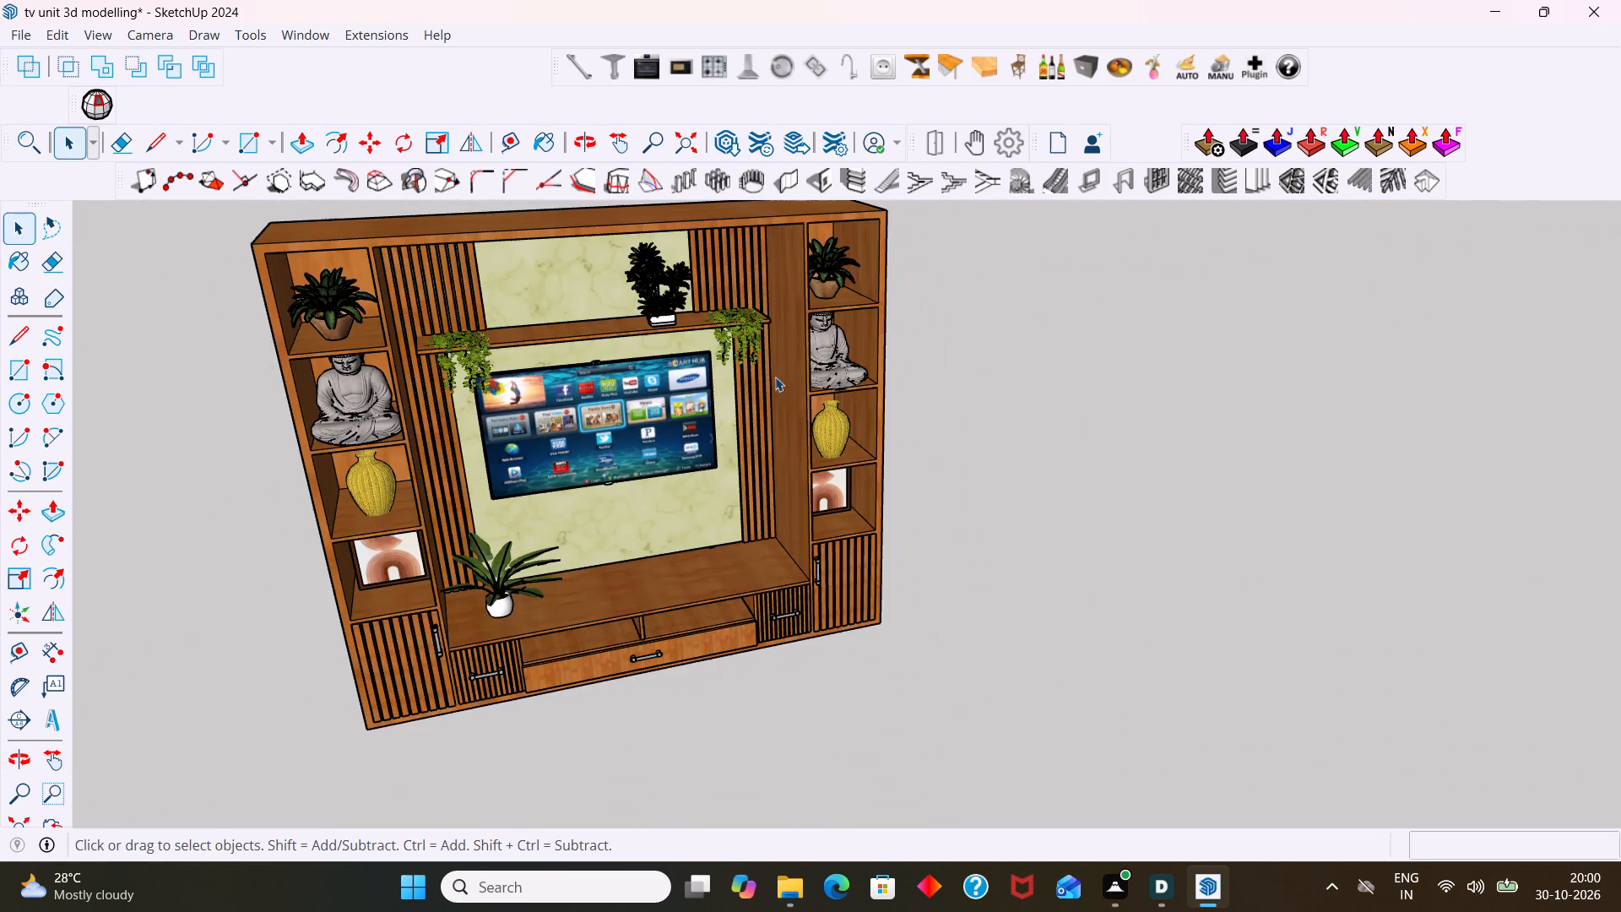
Examine the top-niche plants in both towers from several angles for leaves that reach past the niche front.
scroll(329, 206, up, 14)
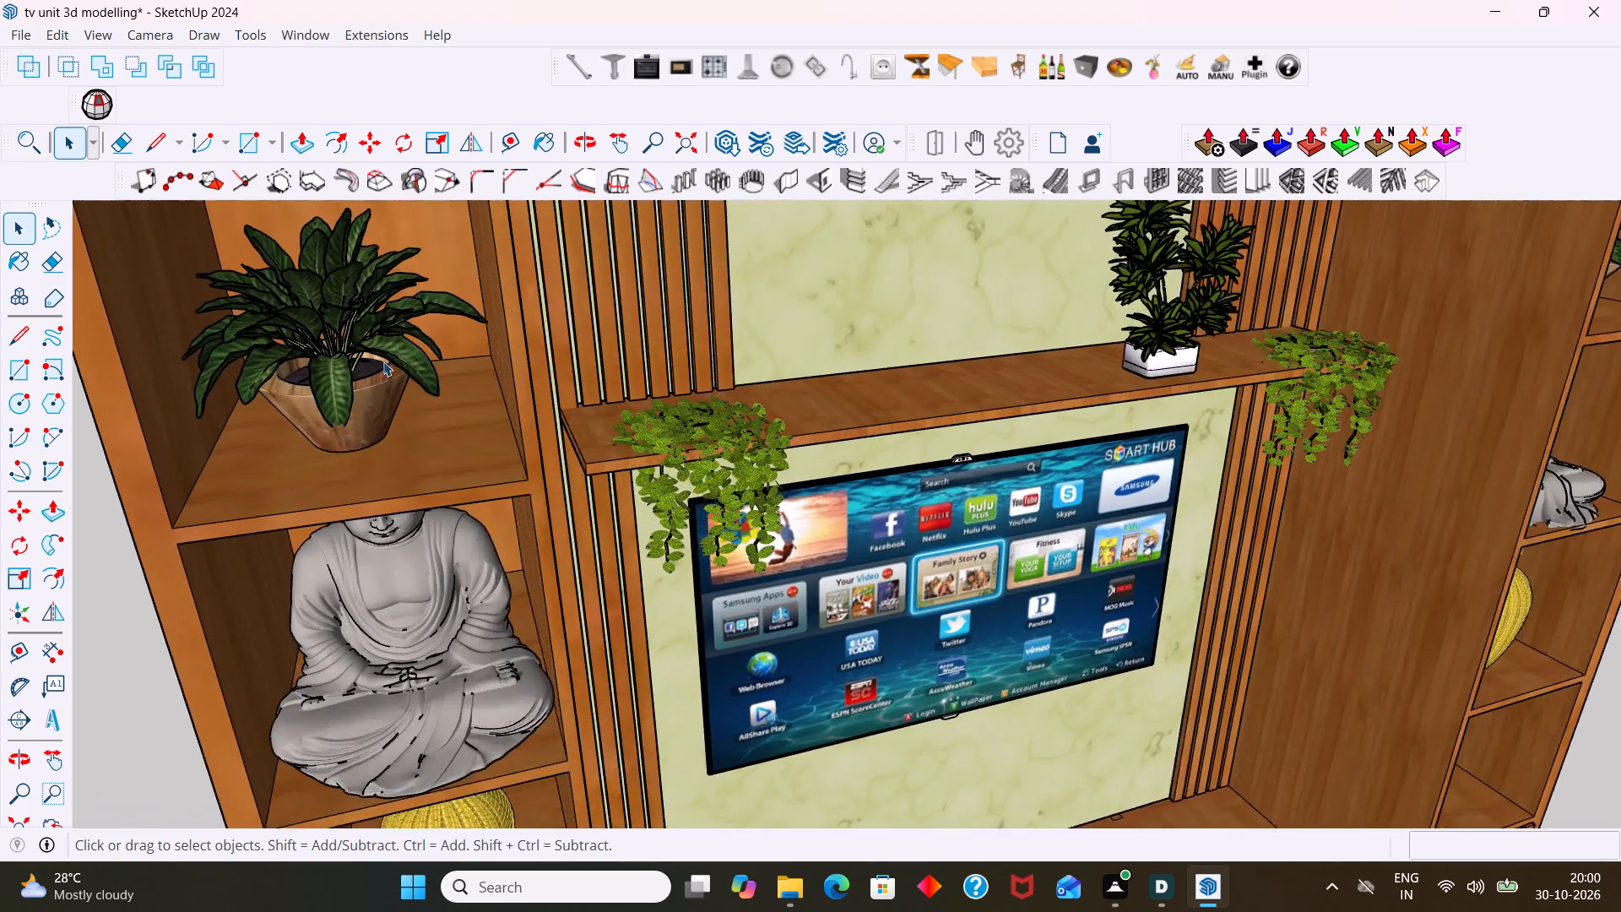
scroll(383, 361, up, 4)
scroll(414, 385, down, 1)
scroll(453, 370, up, 1)
scroll(431, 360, down, 7)
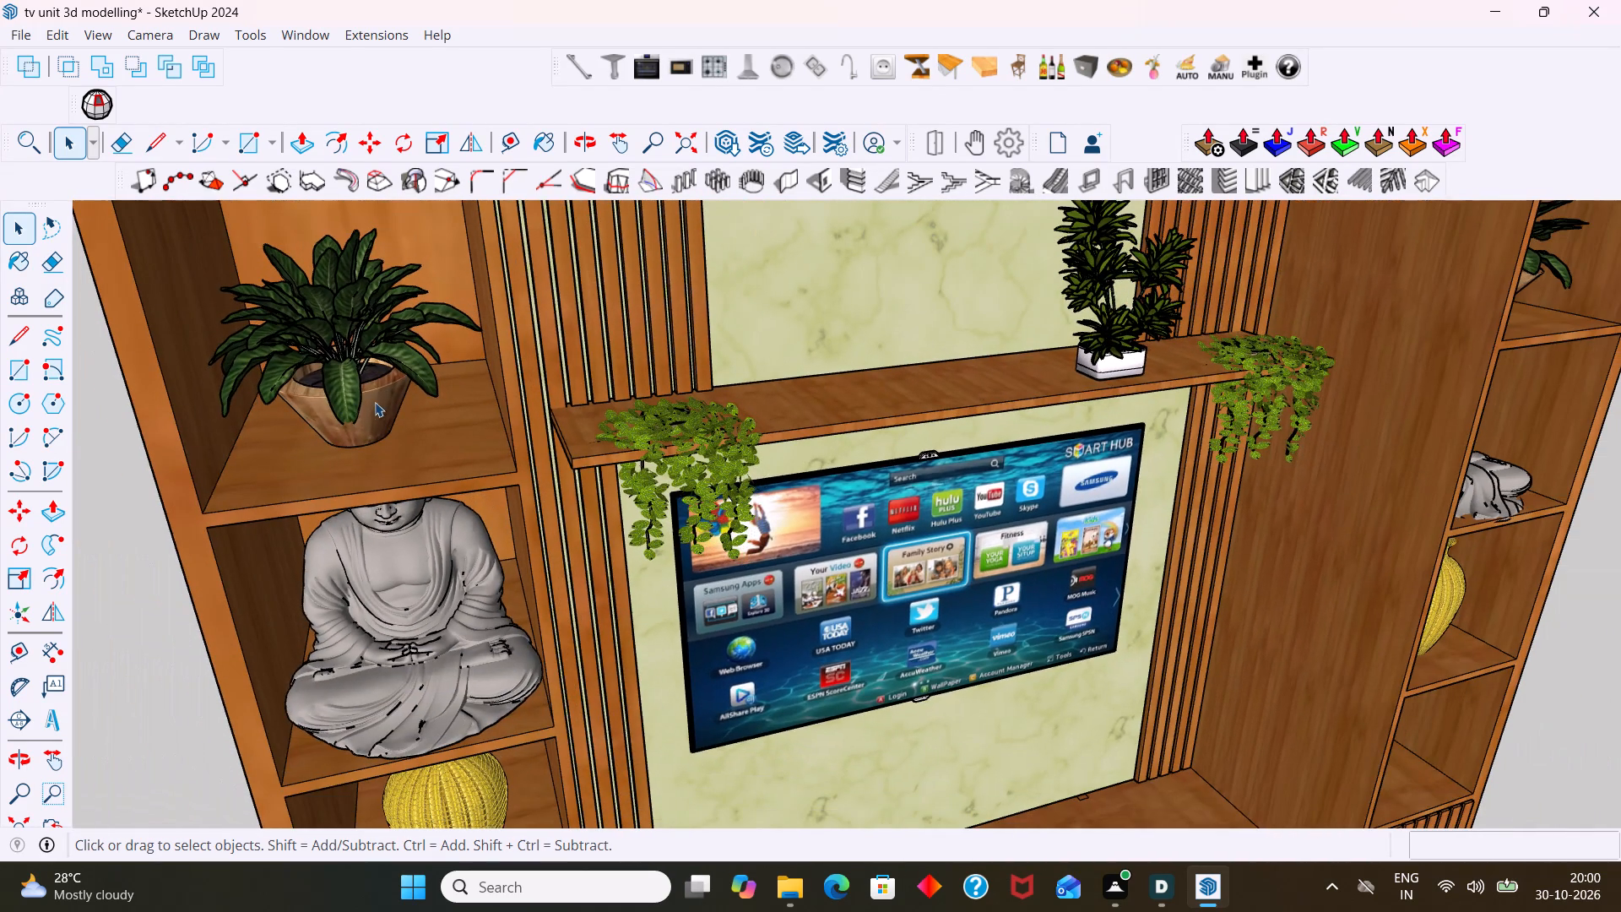
shift+middle_drag(396, 383, 57, 307)
scroll(370, 354, down, 4)
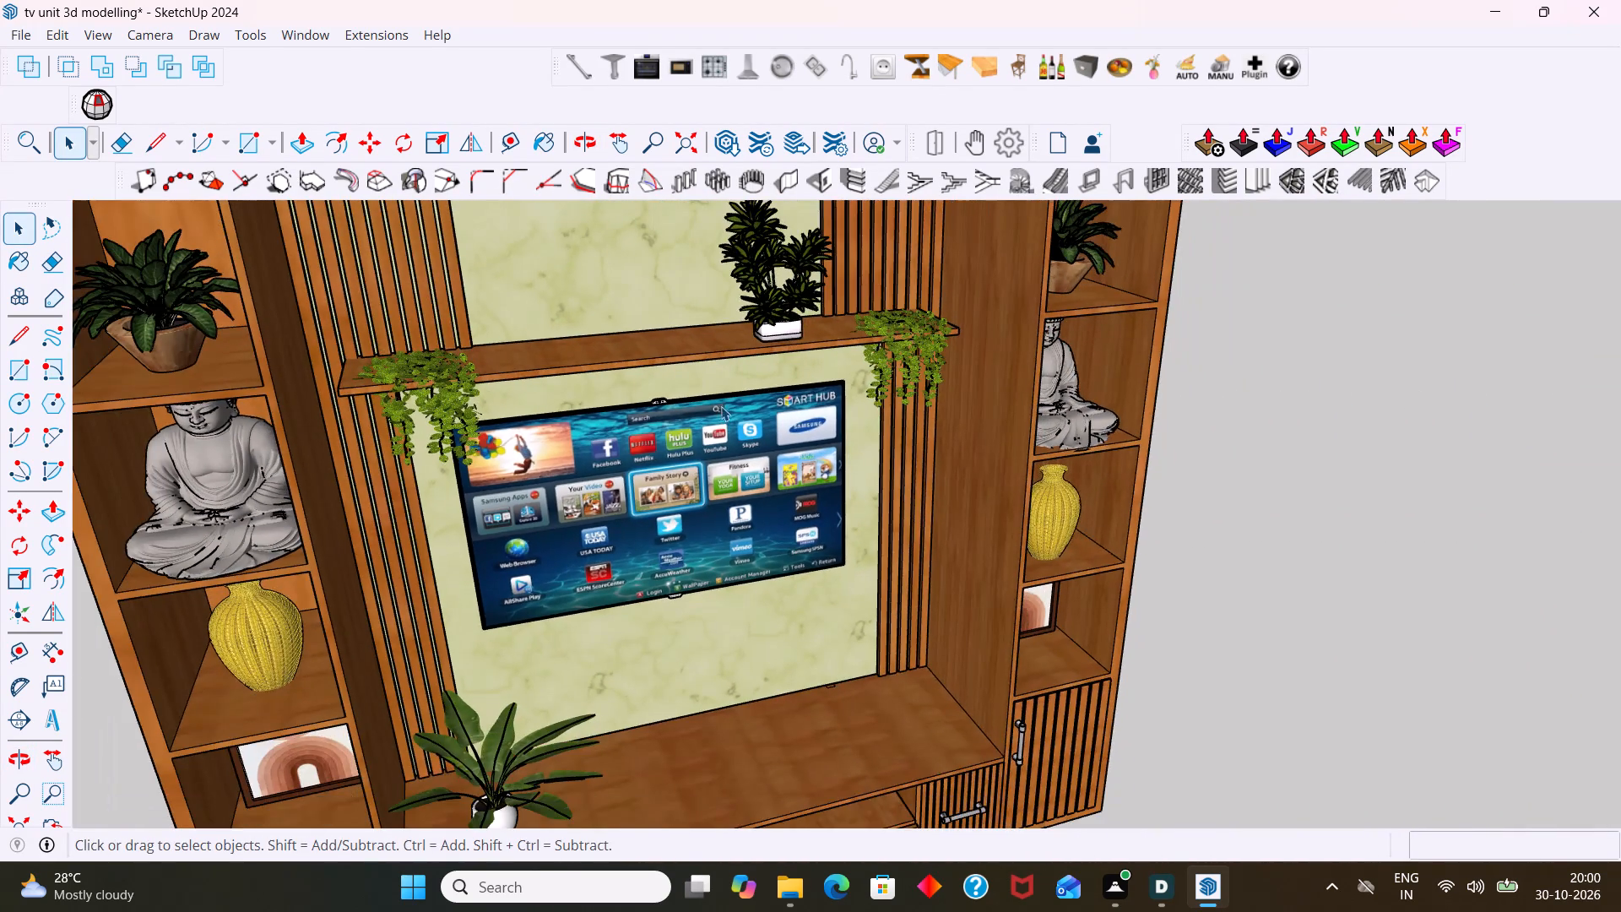
shift+middle_drag(1147, 447, 756, 394)
scroll(729, 344, down, 5)
middle_drag(781, 355, 804, 567)
scroll(740, 502, up, 1)
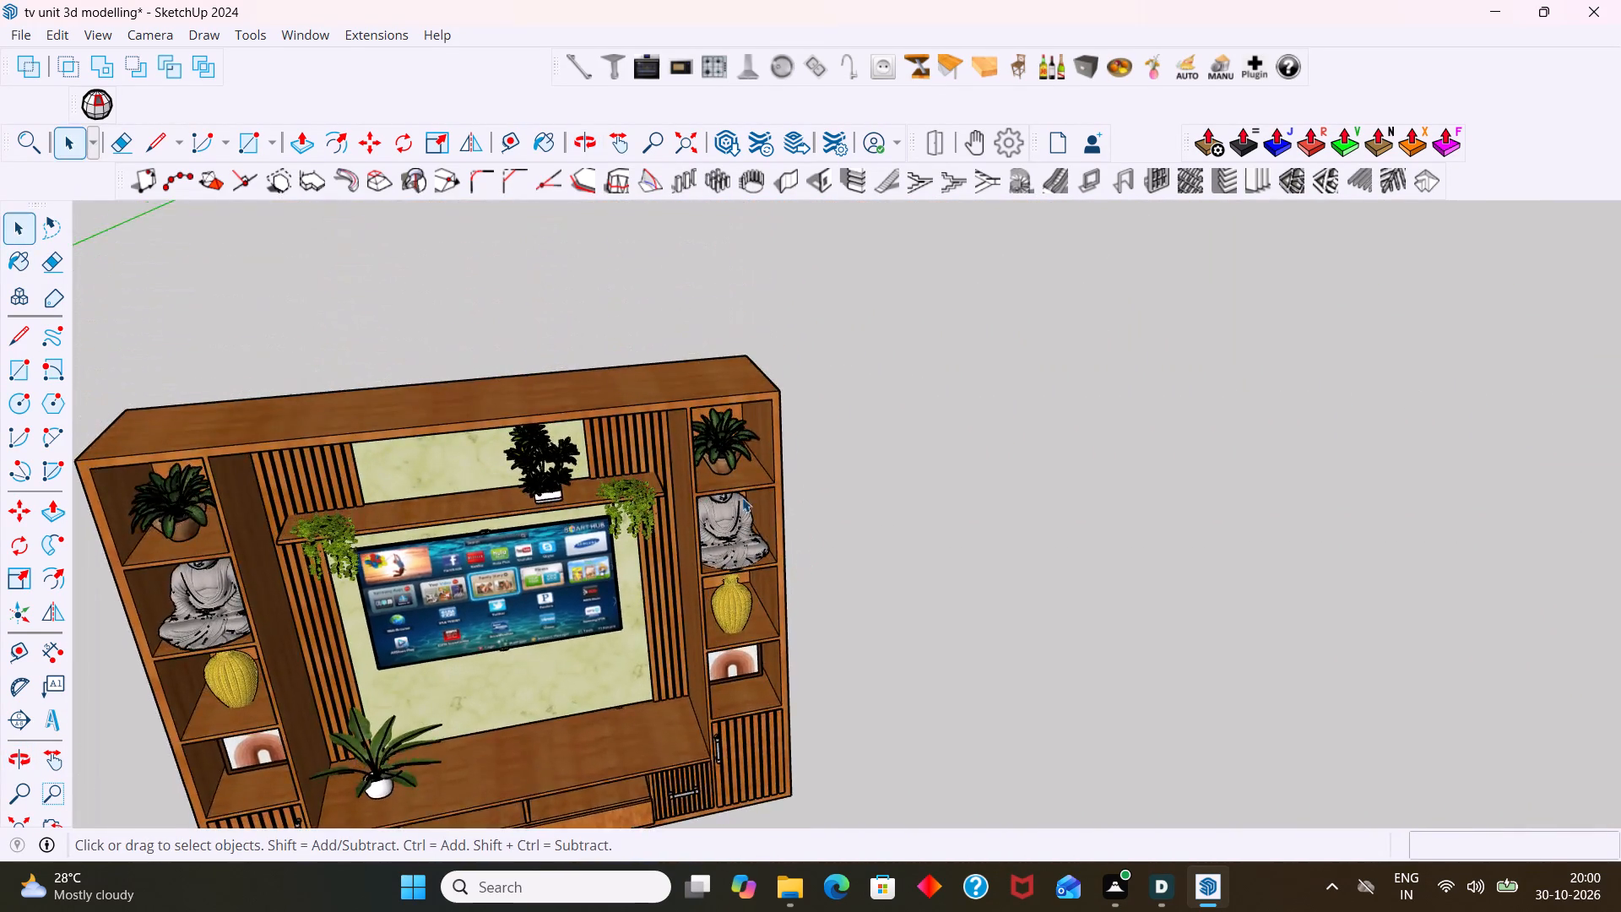
scroll(742, 497, up, 13)
scroll(693, 474, down, 11)
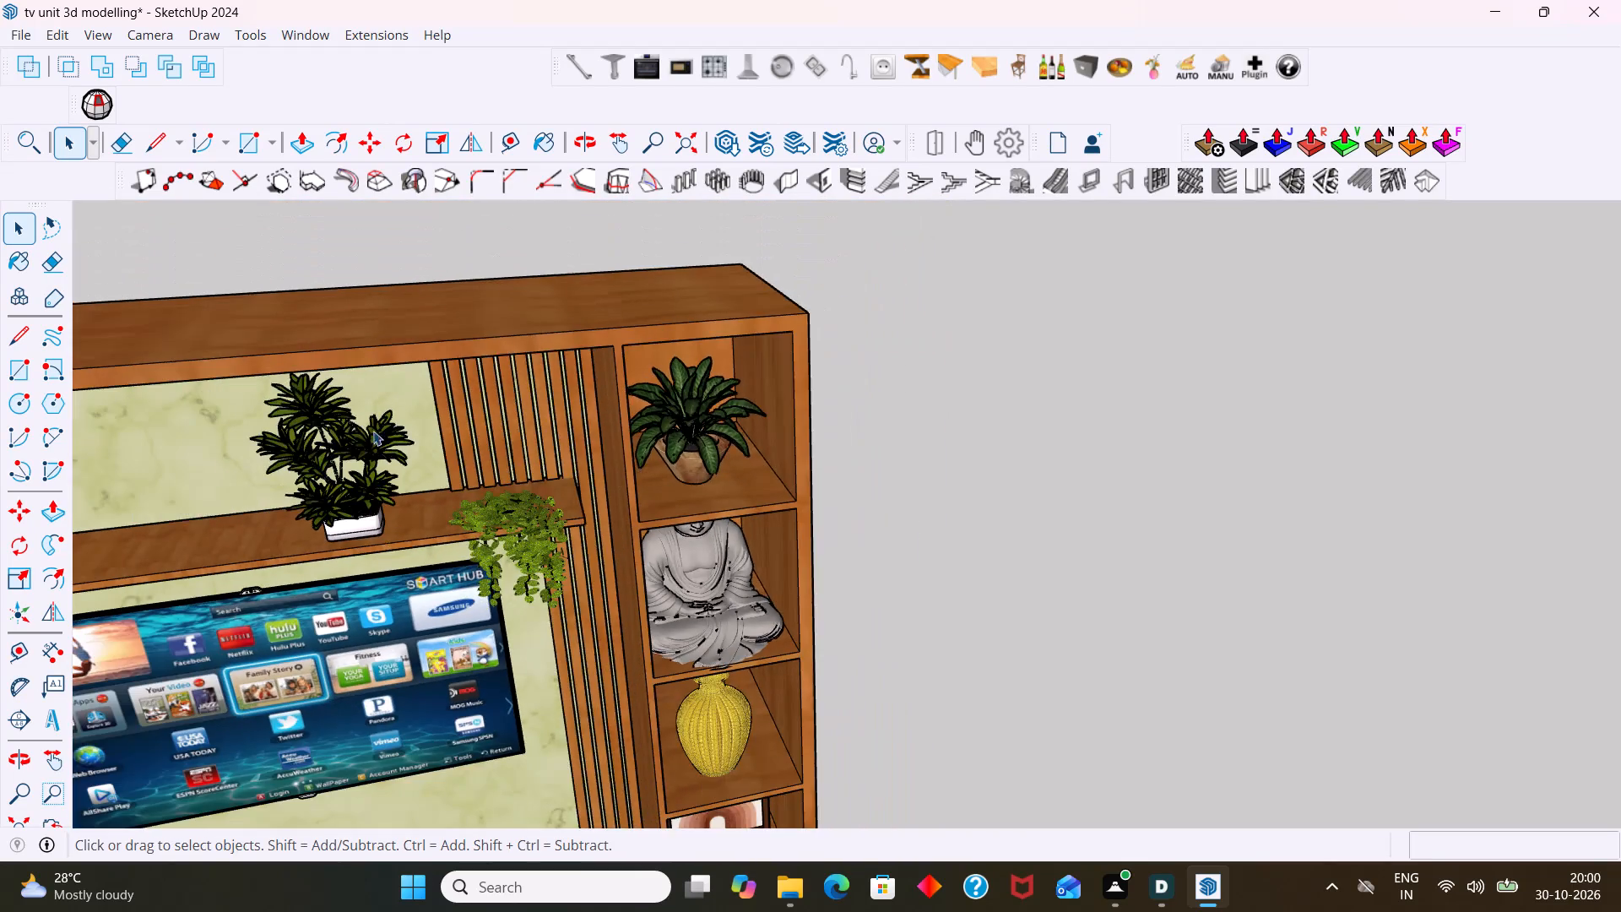
shift+middle_drag(349, 422, 717, 380)
scroll(405, 406, down, 2)
shift+middle_drag(331, 473, 580, 372)
scroll(411, 402, up, 3)
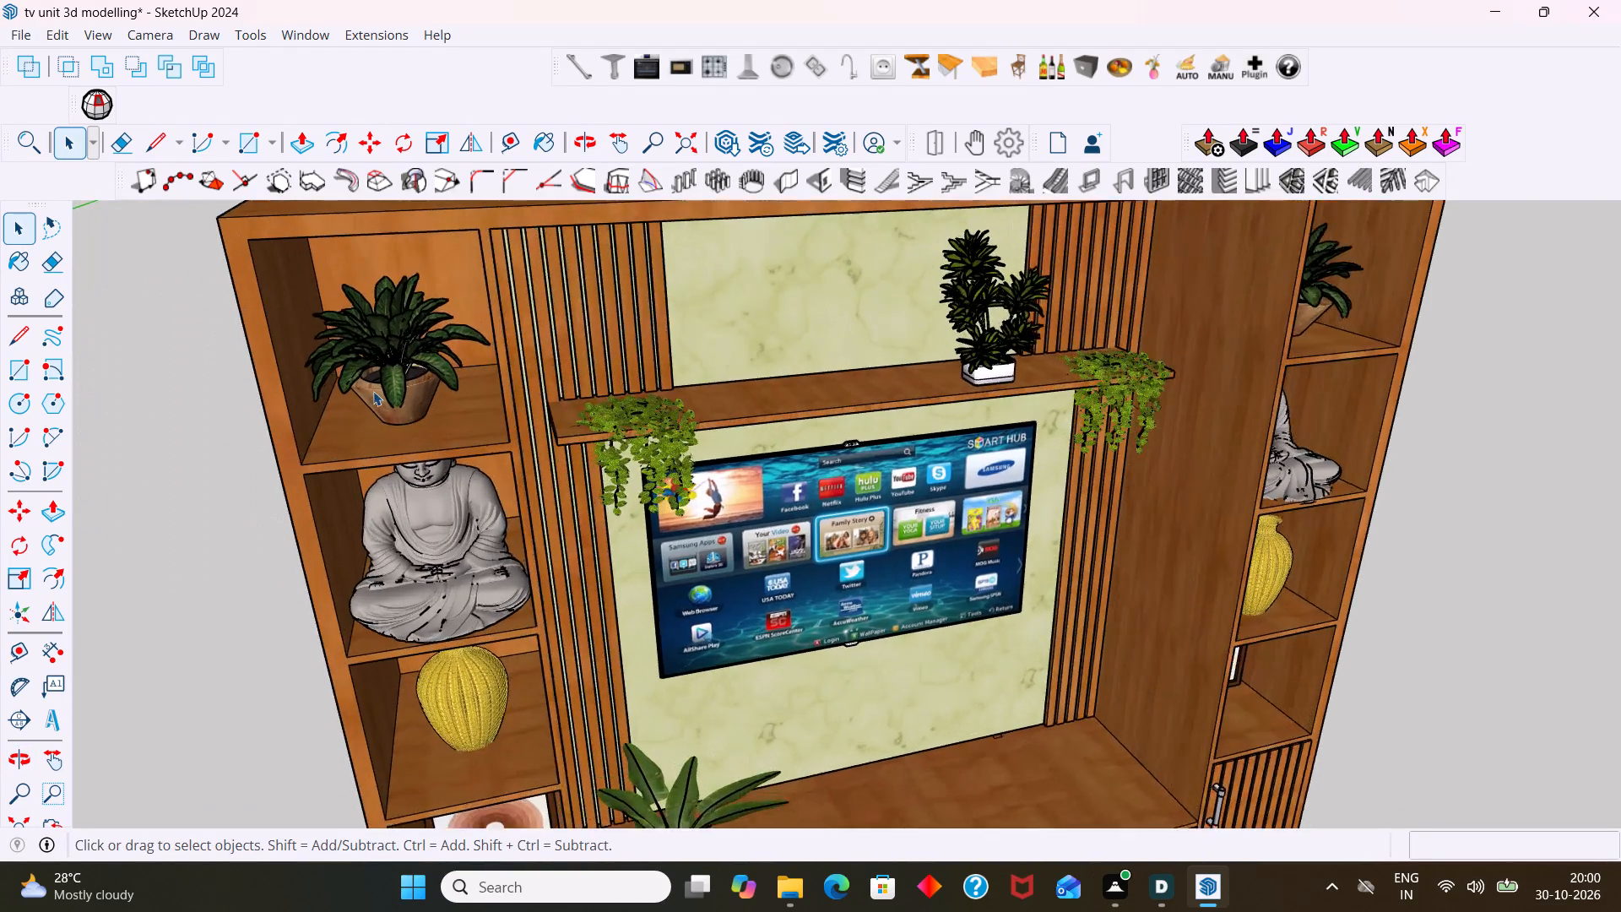
Open the top-niche plant down to its single leaves and delete the leaf hanging over the front centre of the pot.
scroll(373, 391, up, 8)
double_click(426, 296)
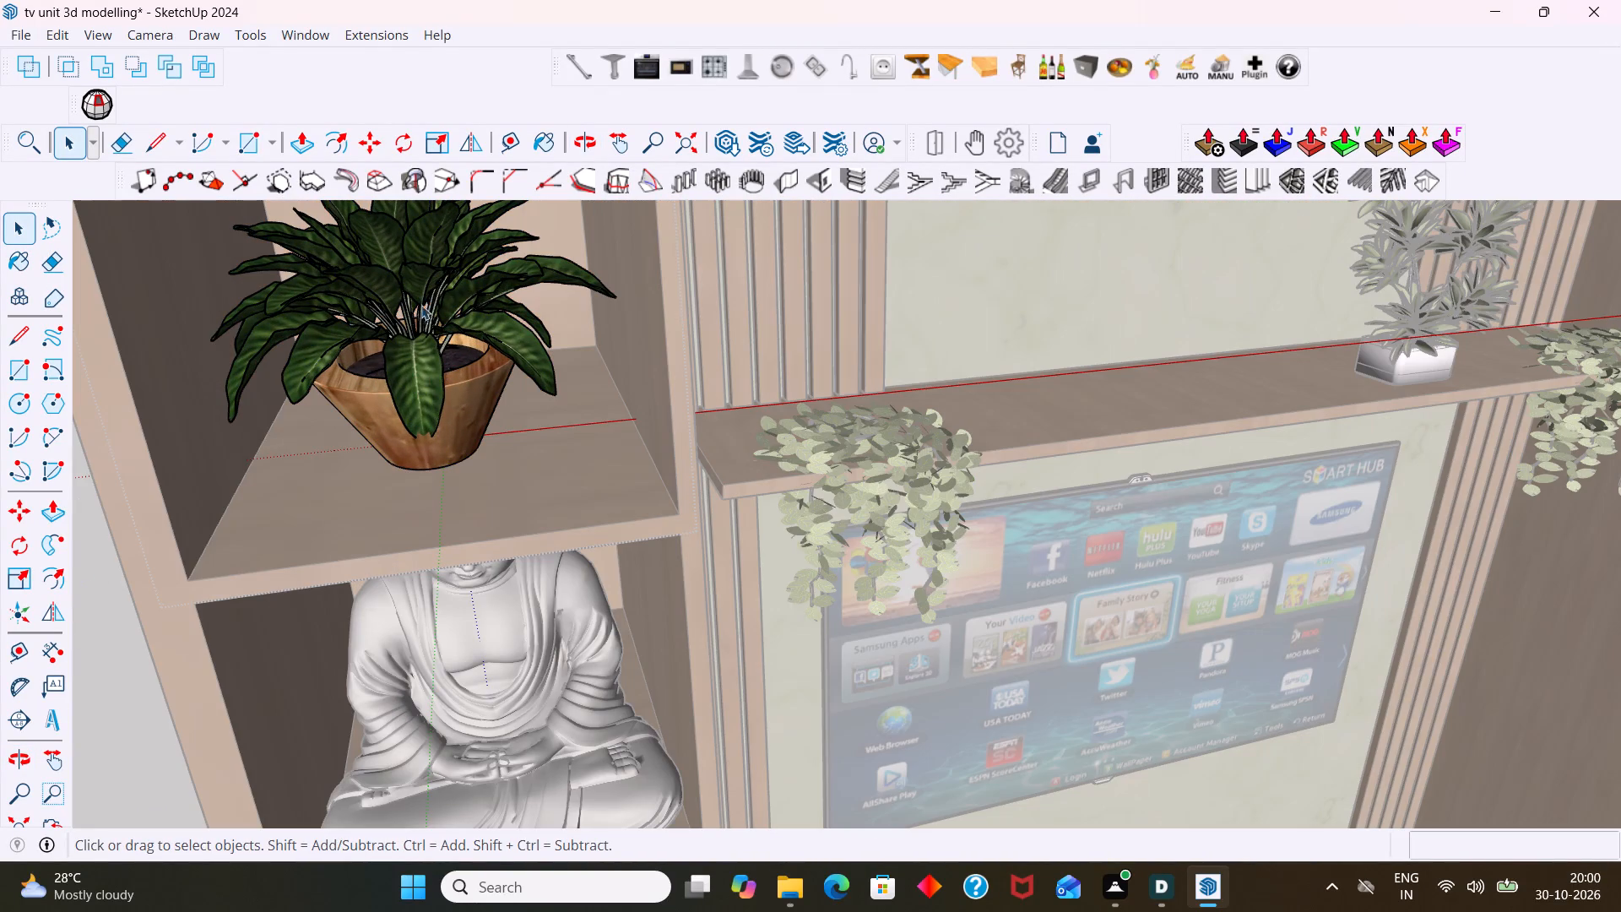
click(421, 313)
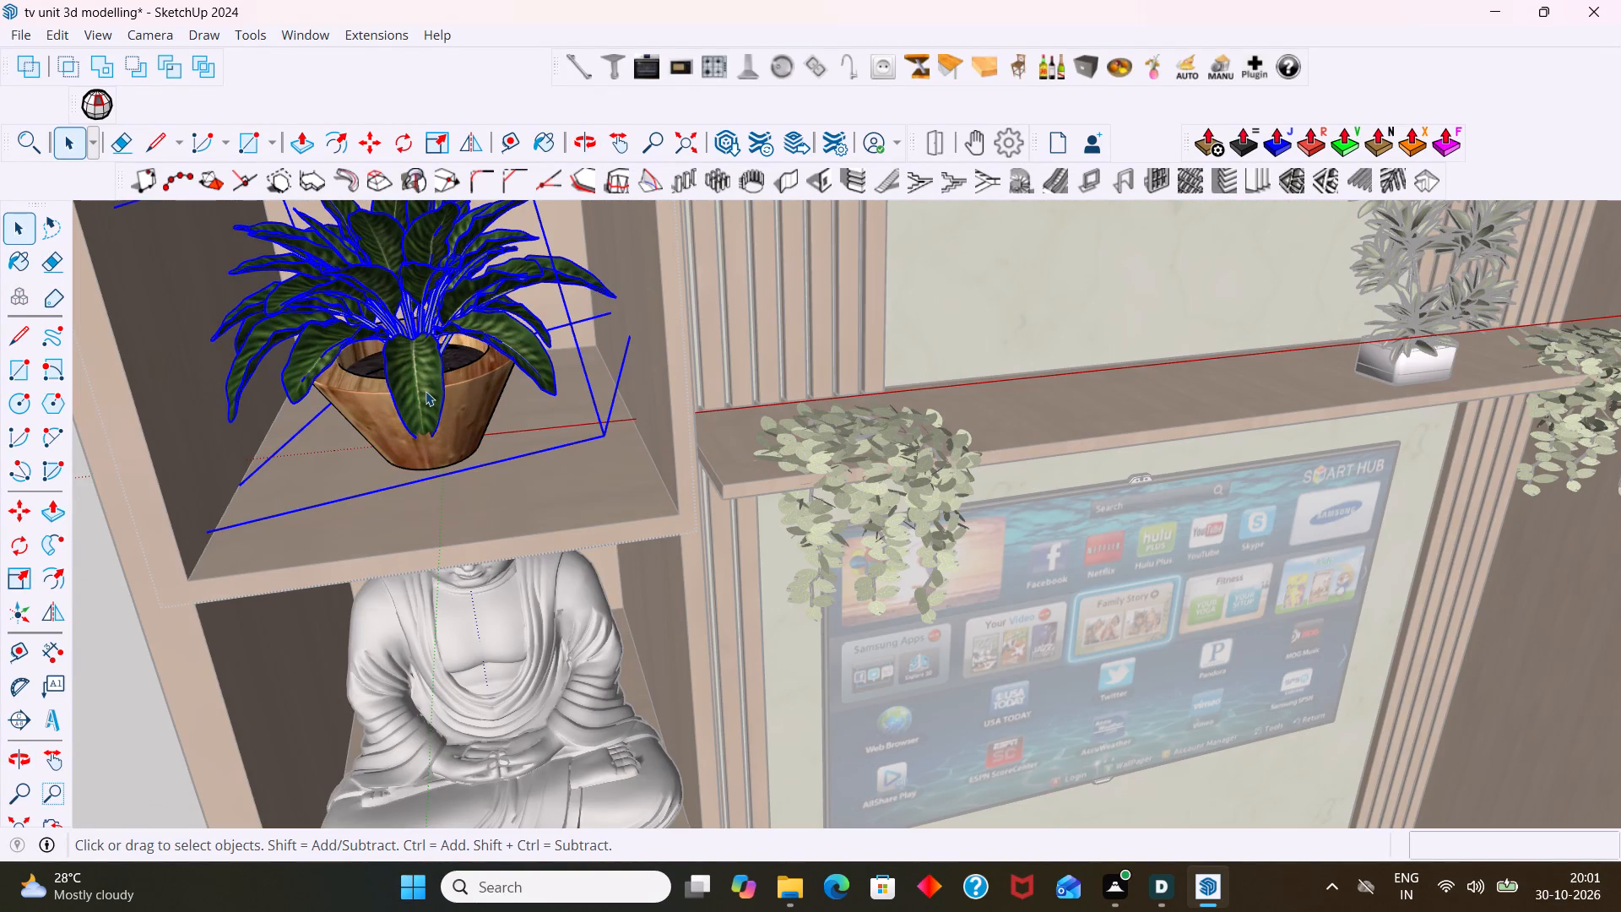
triple_click(426, 391)
double_click(428, 388)
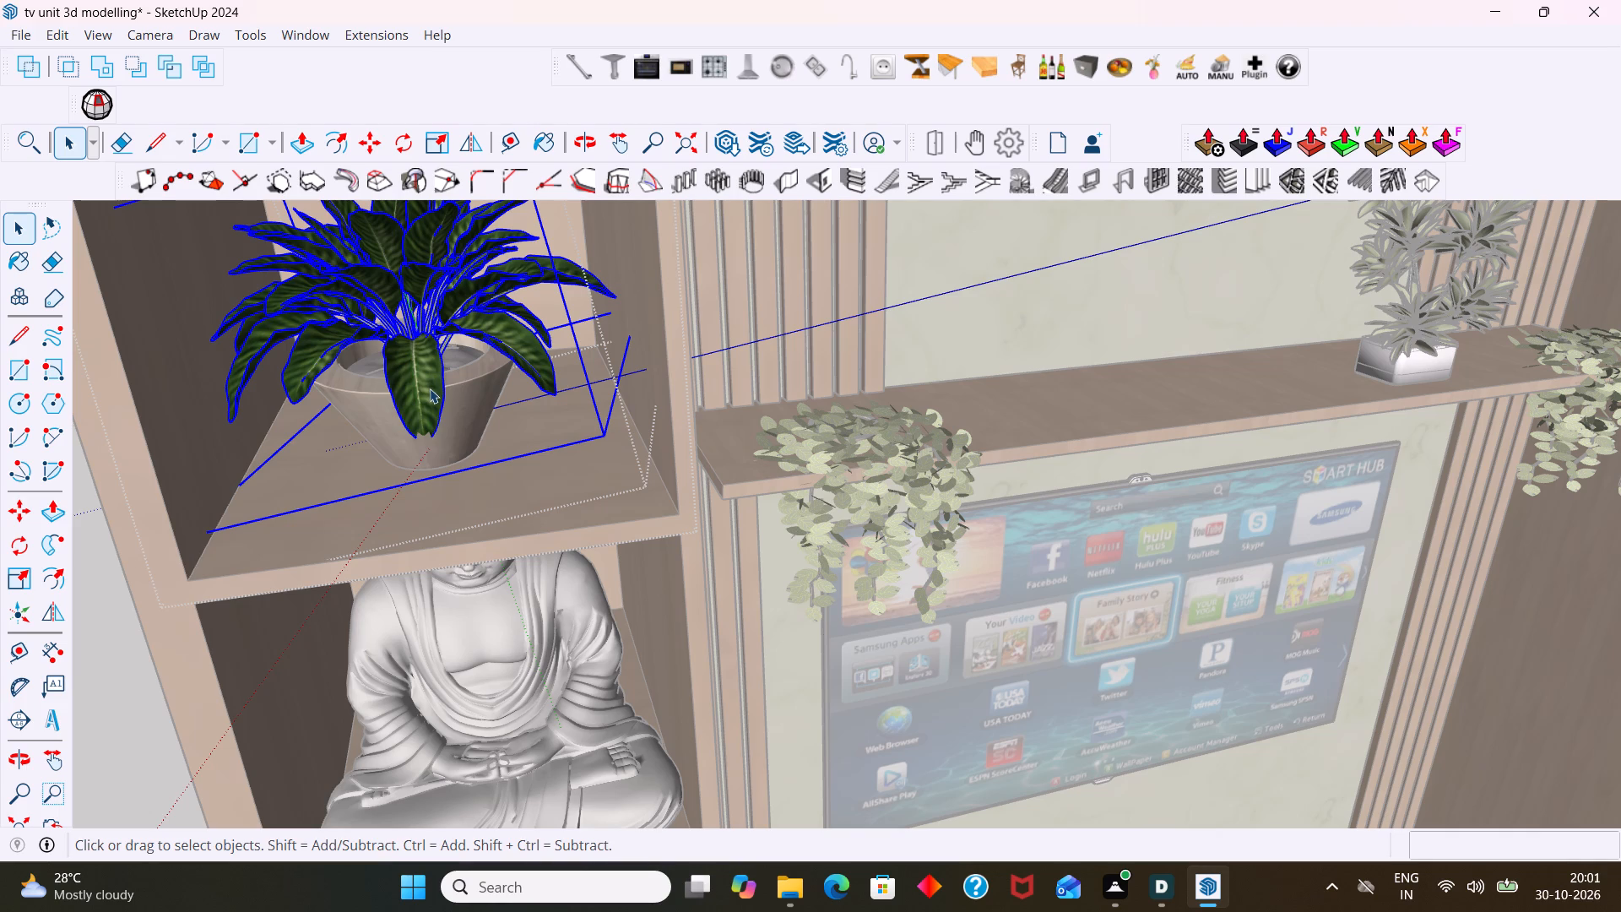
triple_click(425, 413)
double_click(419, 402)
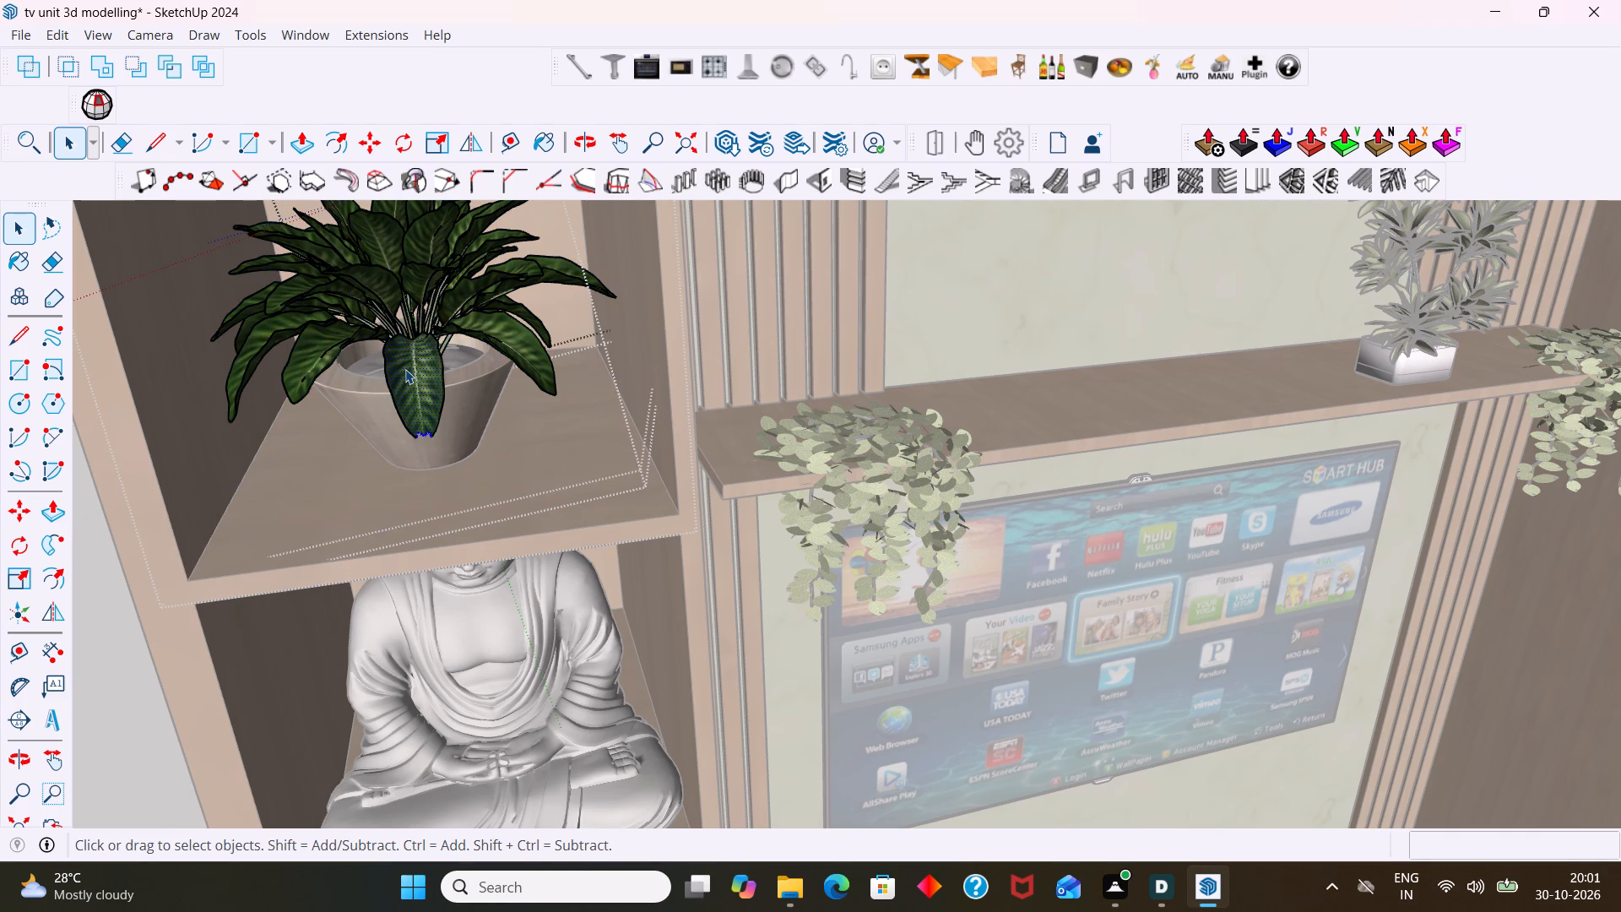
key(Delete)
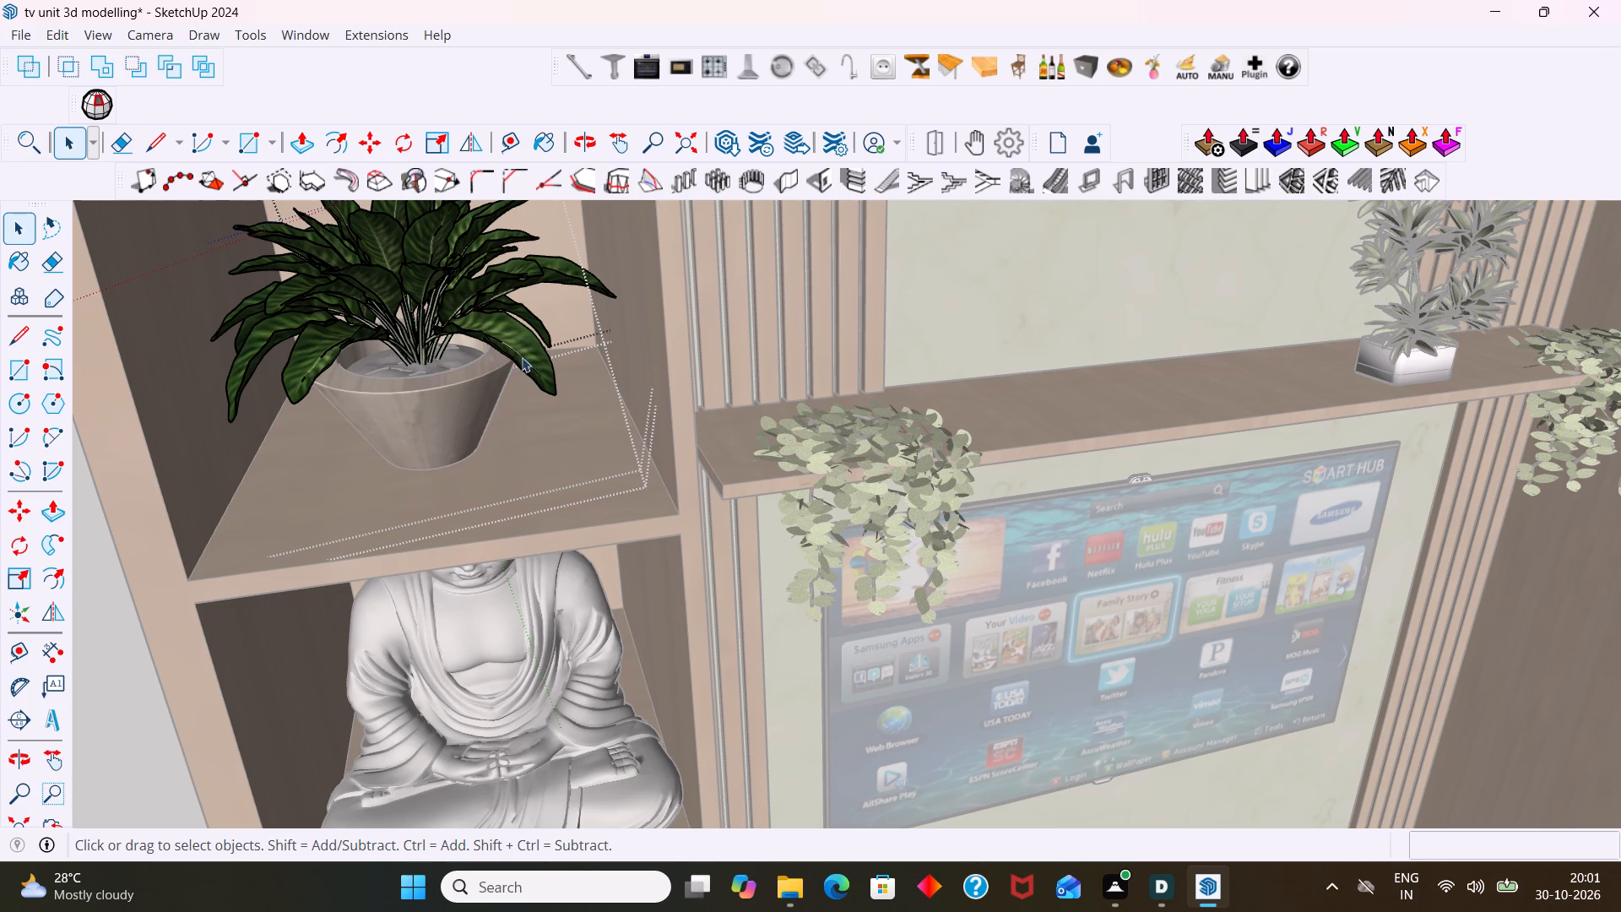
Delete the adjacent long leaf drooping on the TV side of the pot, and exit the plant's nested editing levels.
double_click(532, 350)
key(Delete)
scroll(529, 358, down, 3)
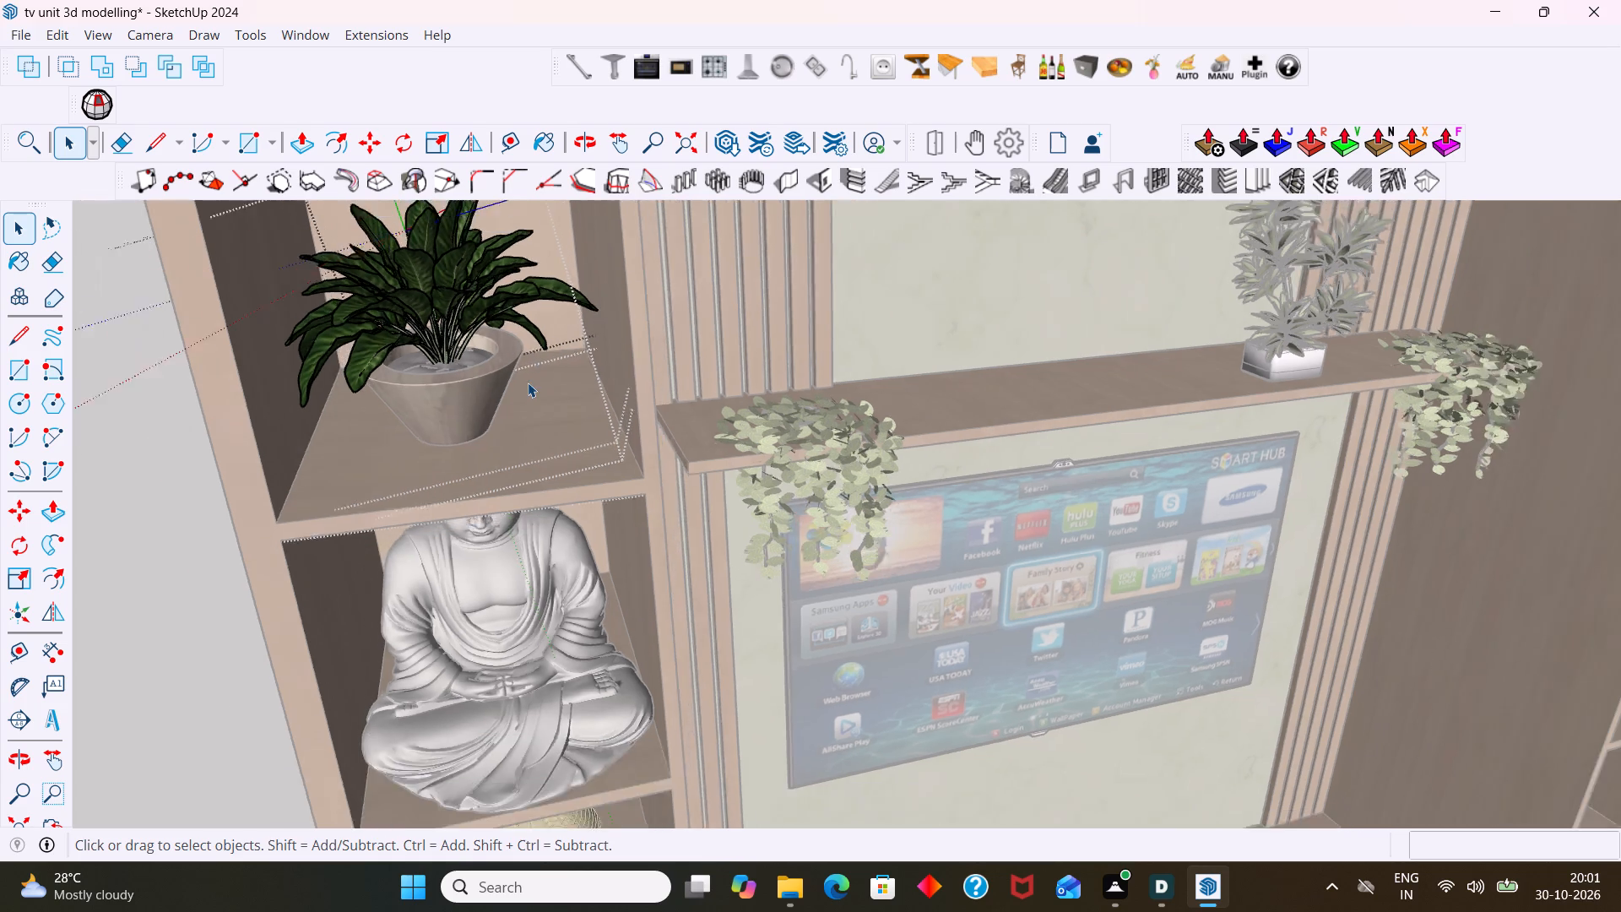
scroll(528, 383, down, 8)
click(1488, 485)
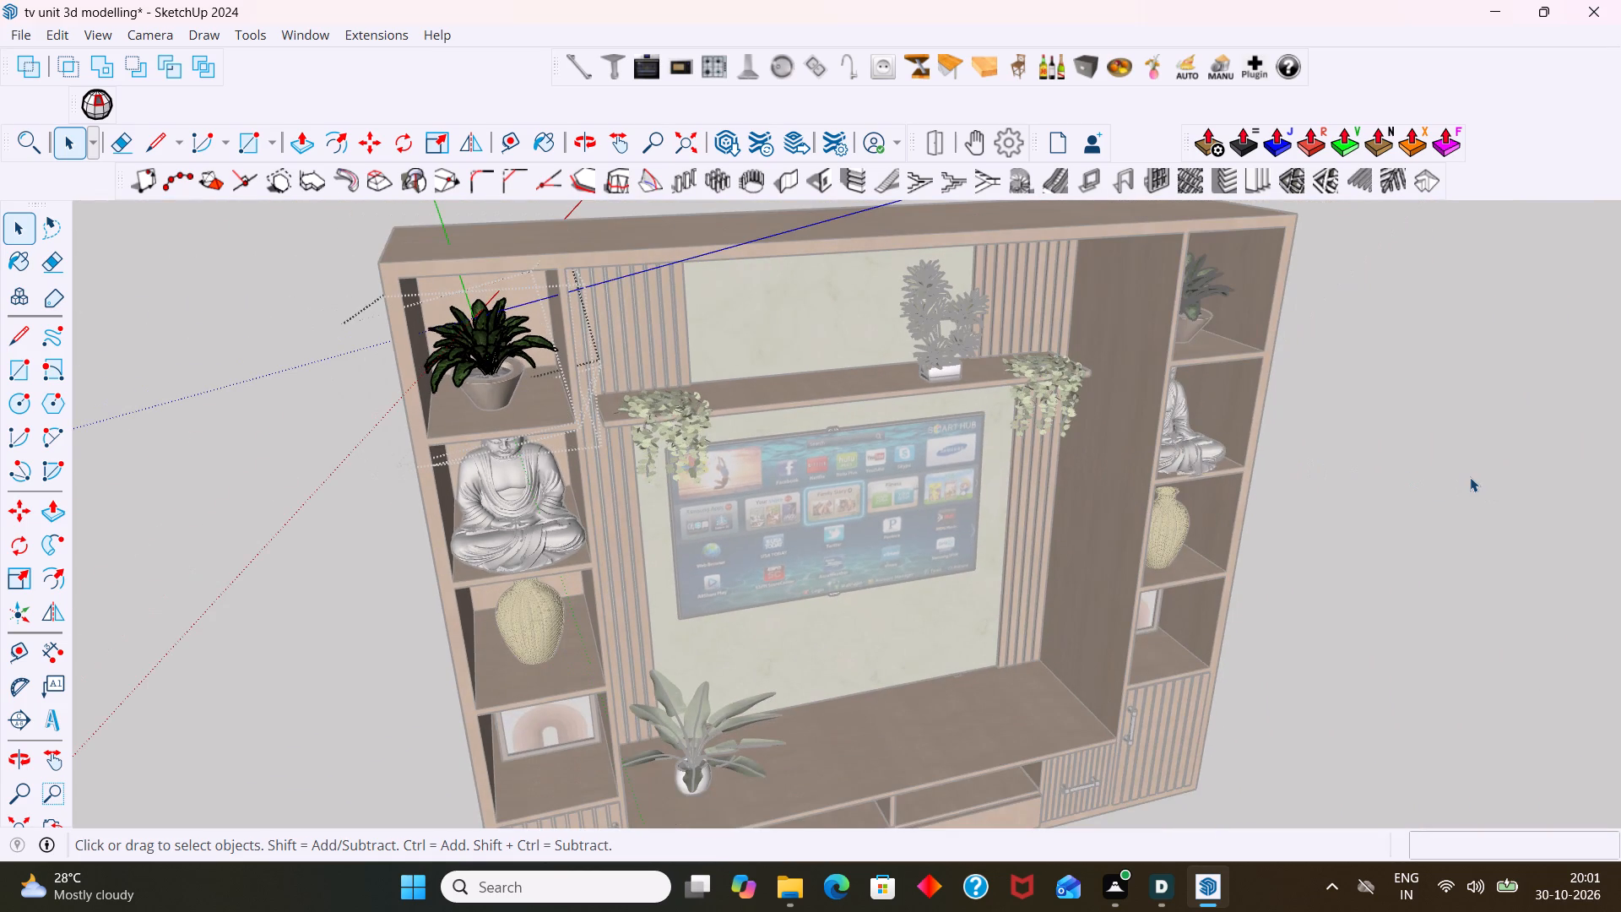
key(Escape)
scroll(1467, 472, down, 3)
shift+middle_drag(1457, 480, 1375, 456)
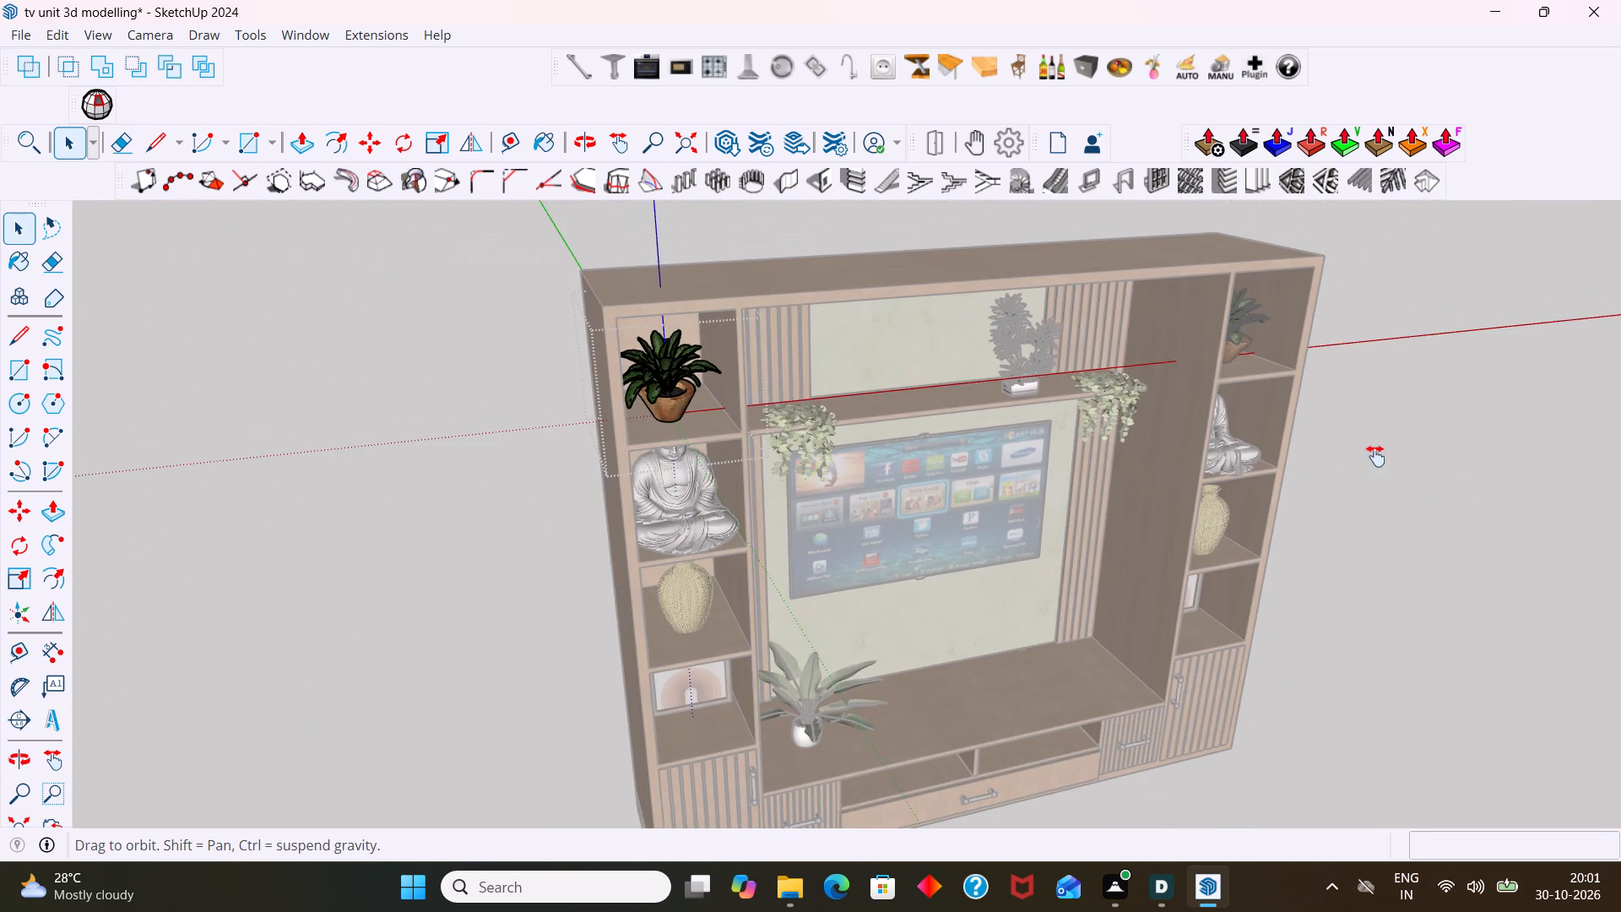
shift+middle_drag(1375, 456, 900, 375)
key(space)
click(962, 410)
double_click(972, 400)
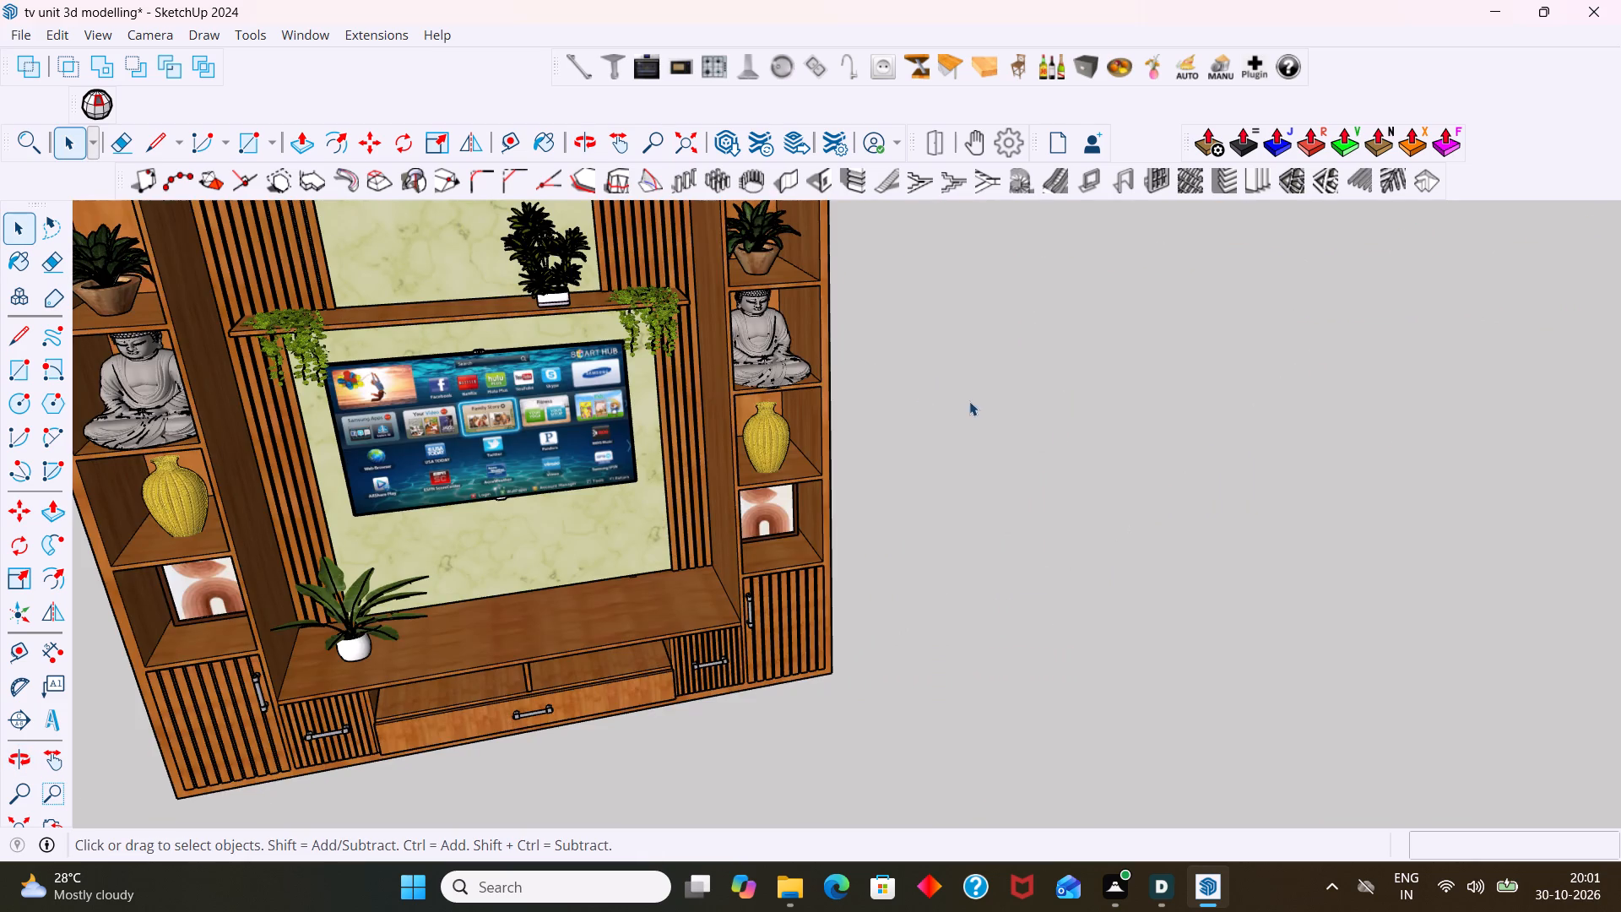
Examine the trimmed plants and other decor in both towers up close and from the front.
scroll(967, 389, down, 2)
shift+middle_drag(953, 361, 718, 546)
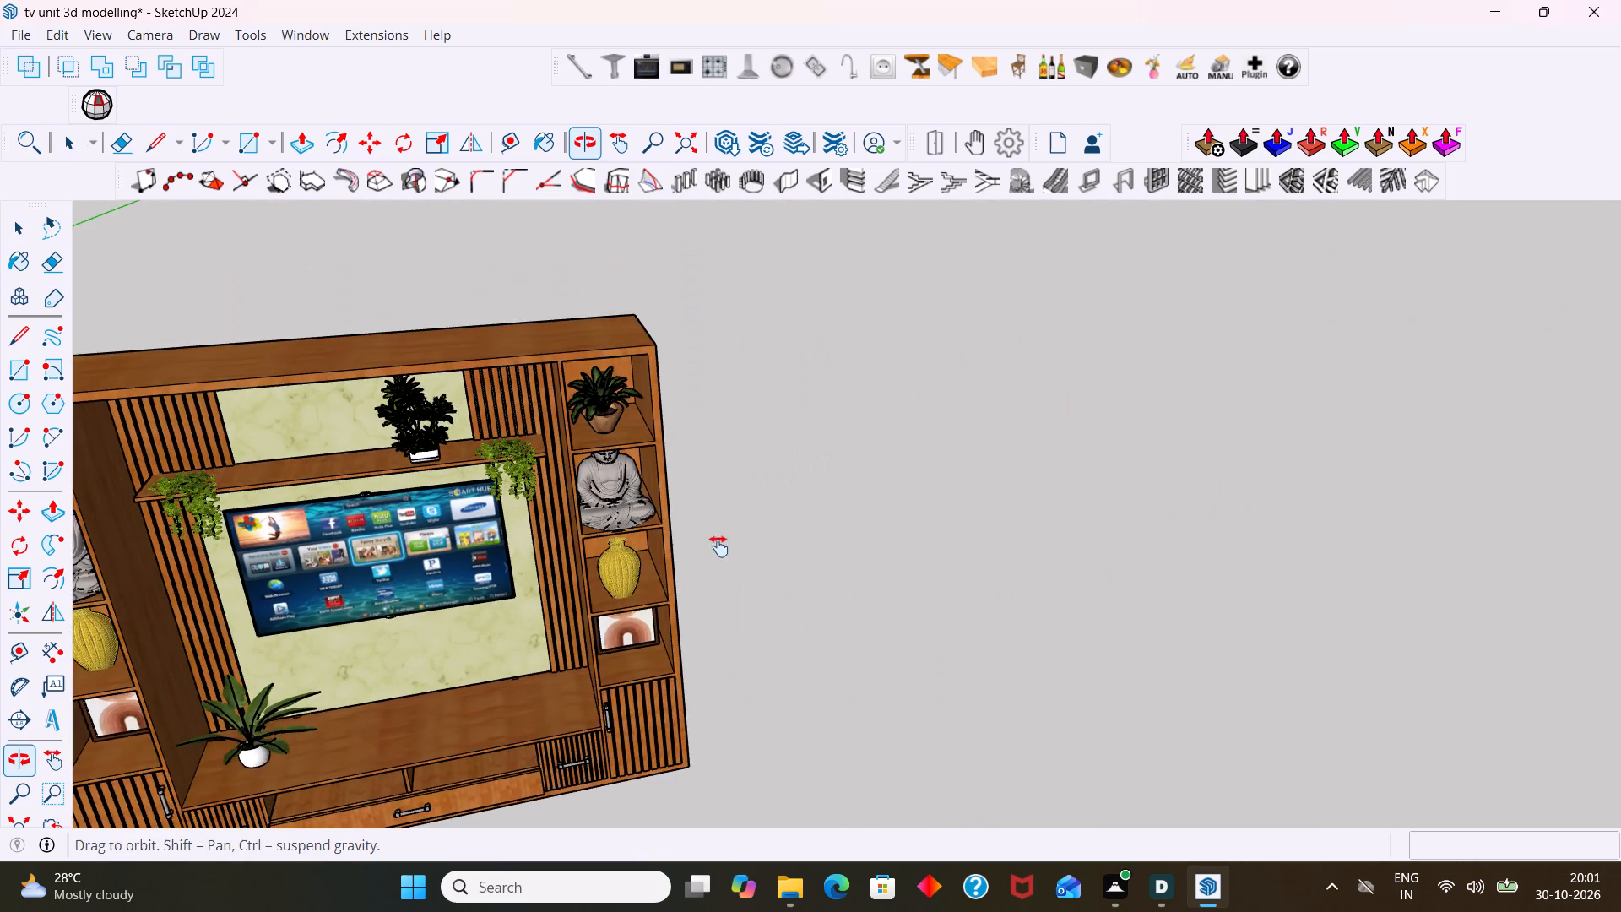
shift+middle_drag(718, 546, 716, 546)
scroll(682, 449, up, 17)
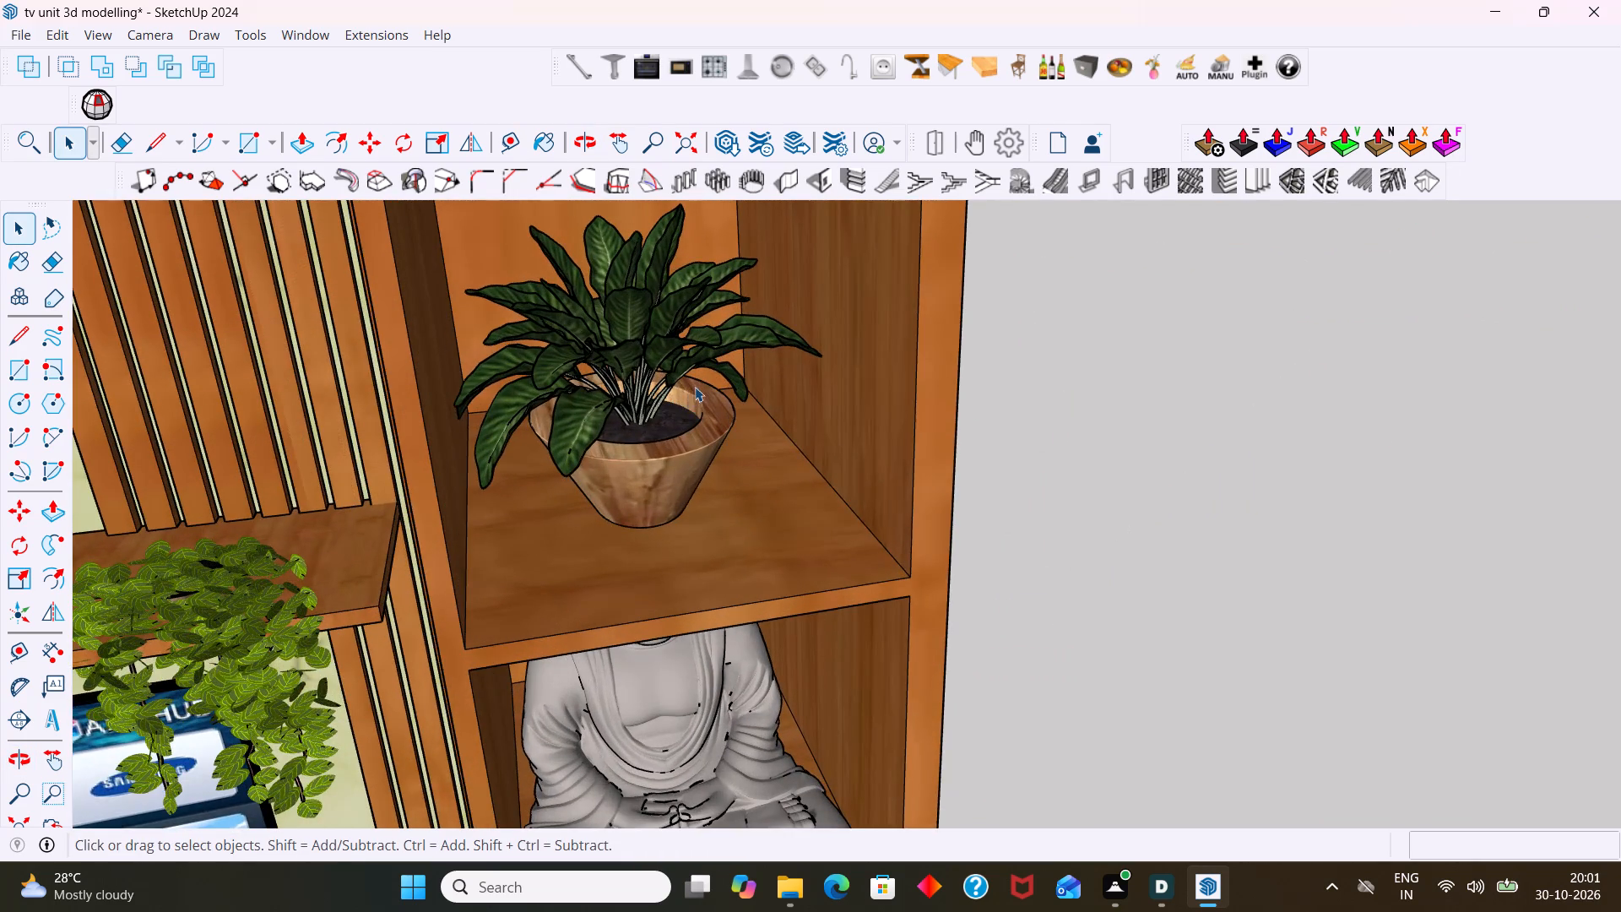
middle_drag(719, 366, 561, 397)
scroll(559, 388, up, 2)
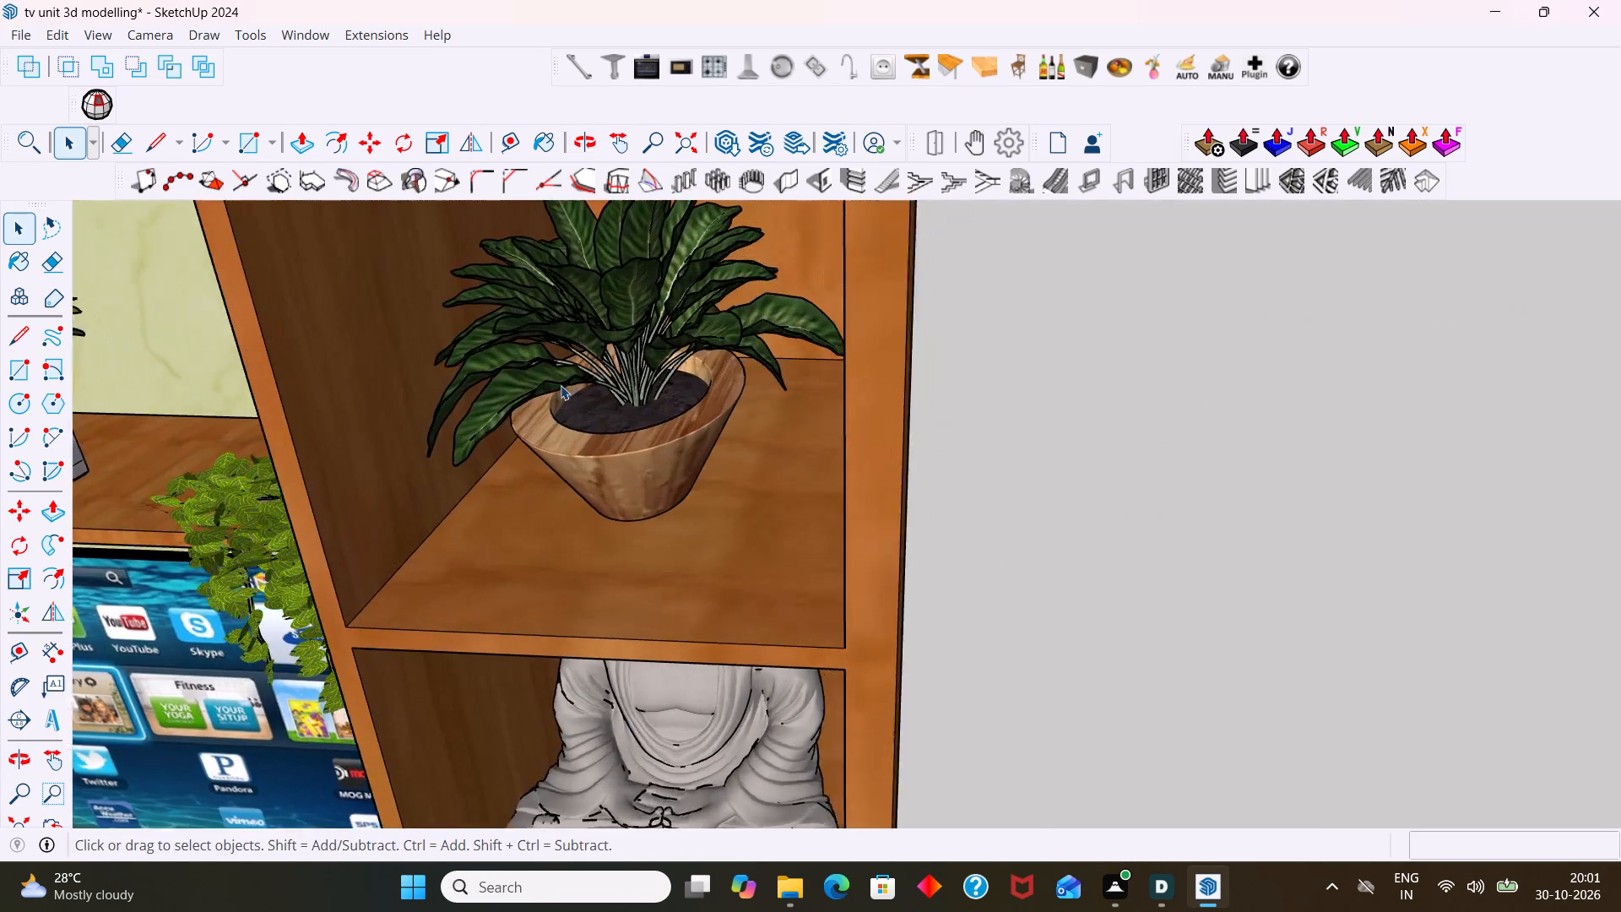
scroll(561, 385, up, 3)
scroll(550, 393, down, 17)
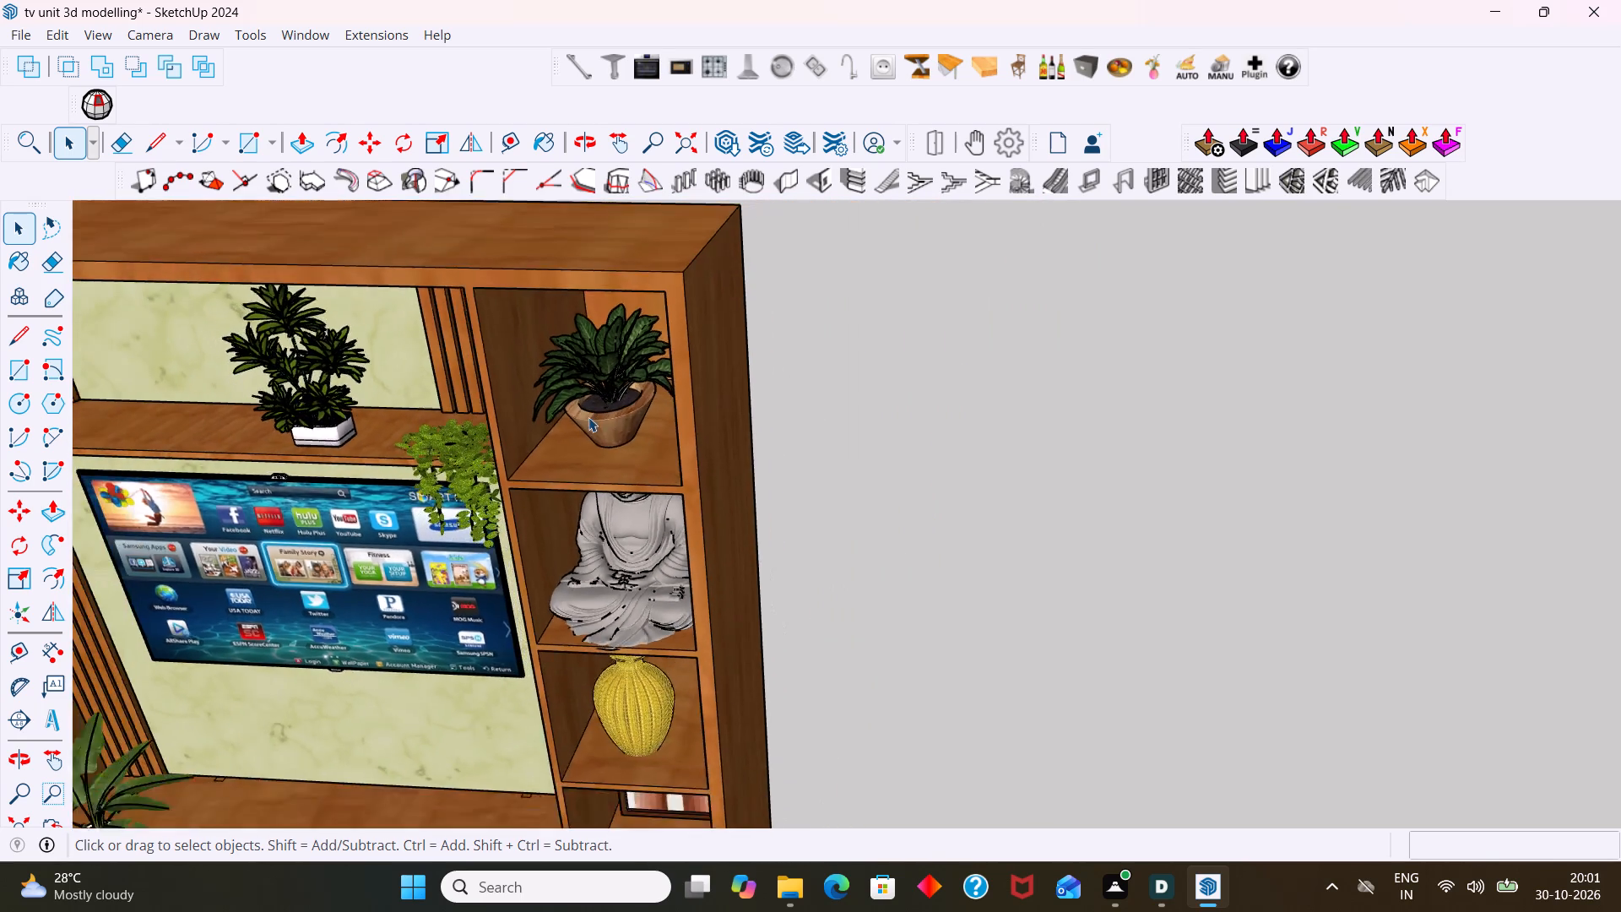
scroll(588, 417, down, 4)
shift+middle_drag(585, 436, 1057, 384)
scroll(474, 398, up, 2)
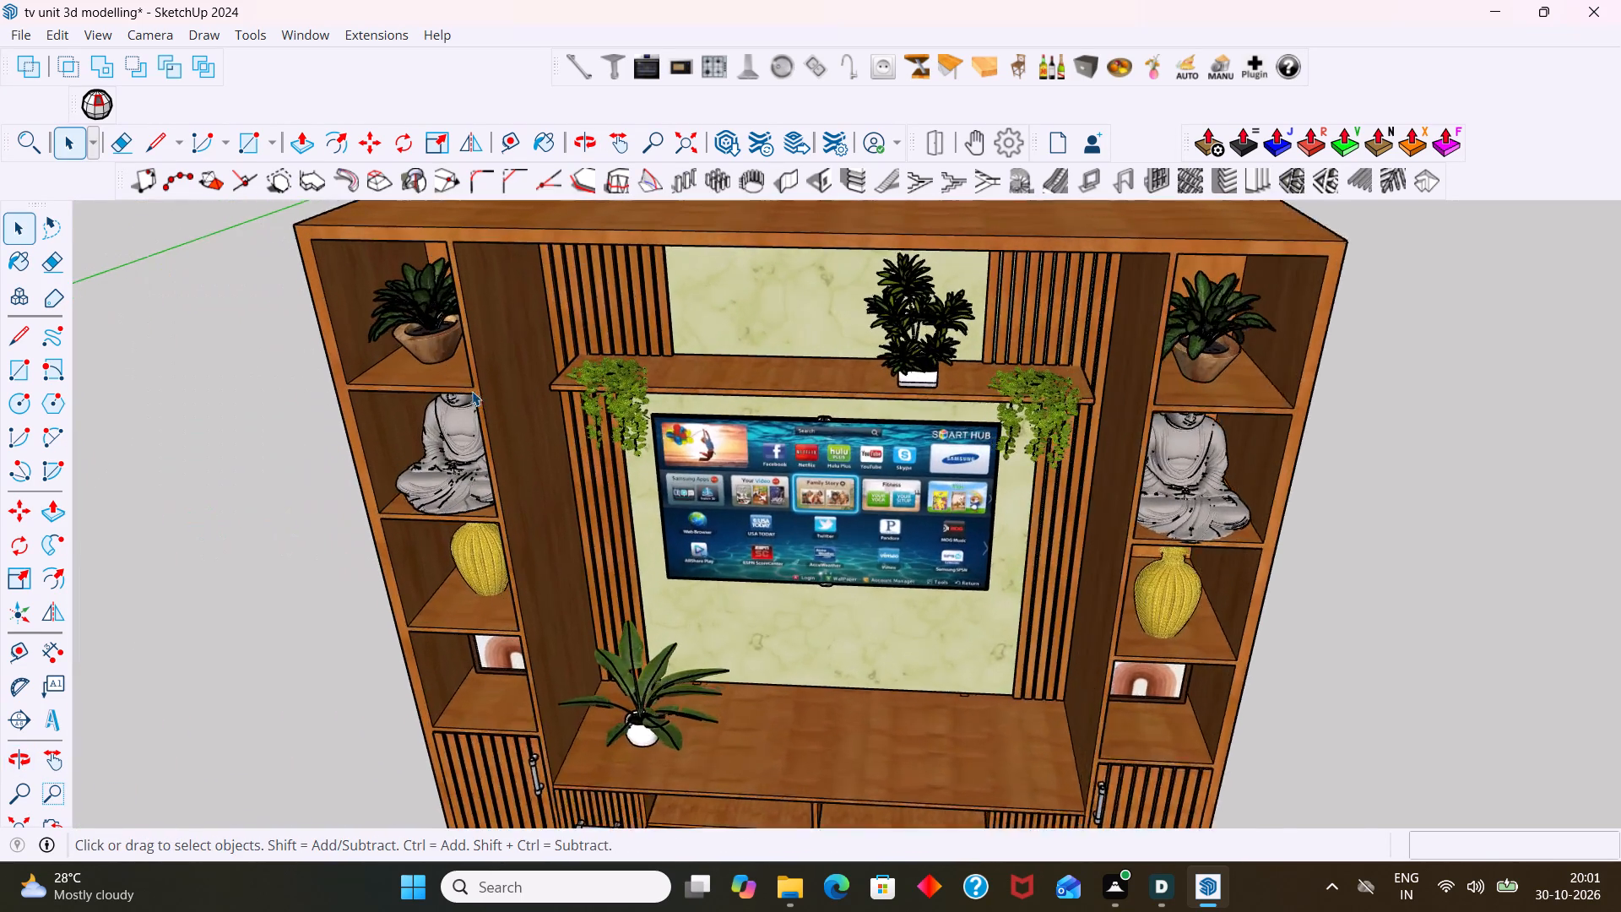
scroll(472, 391, up, 8)
scroll(409, 288, down, 15)
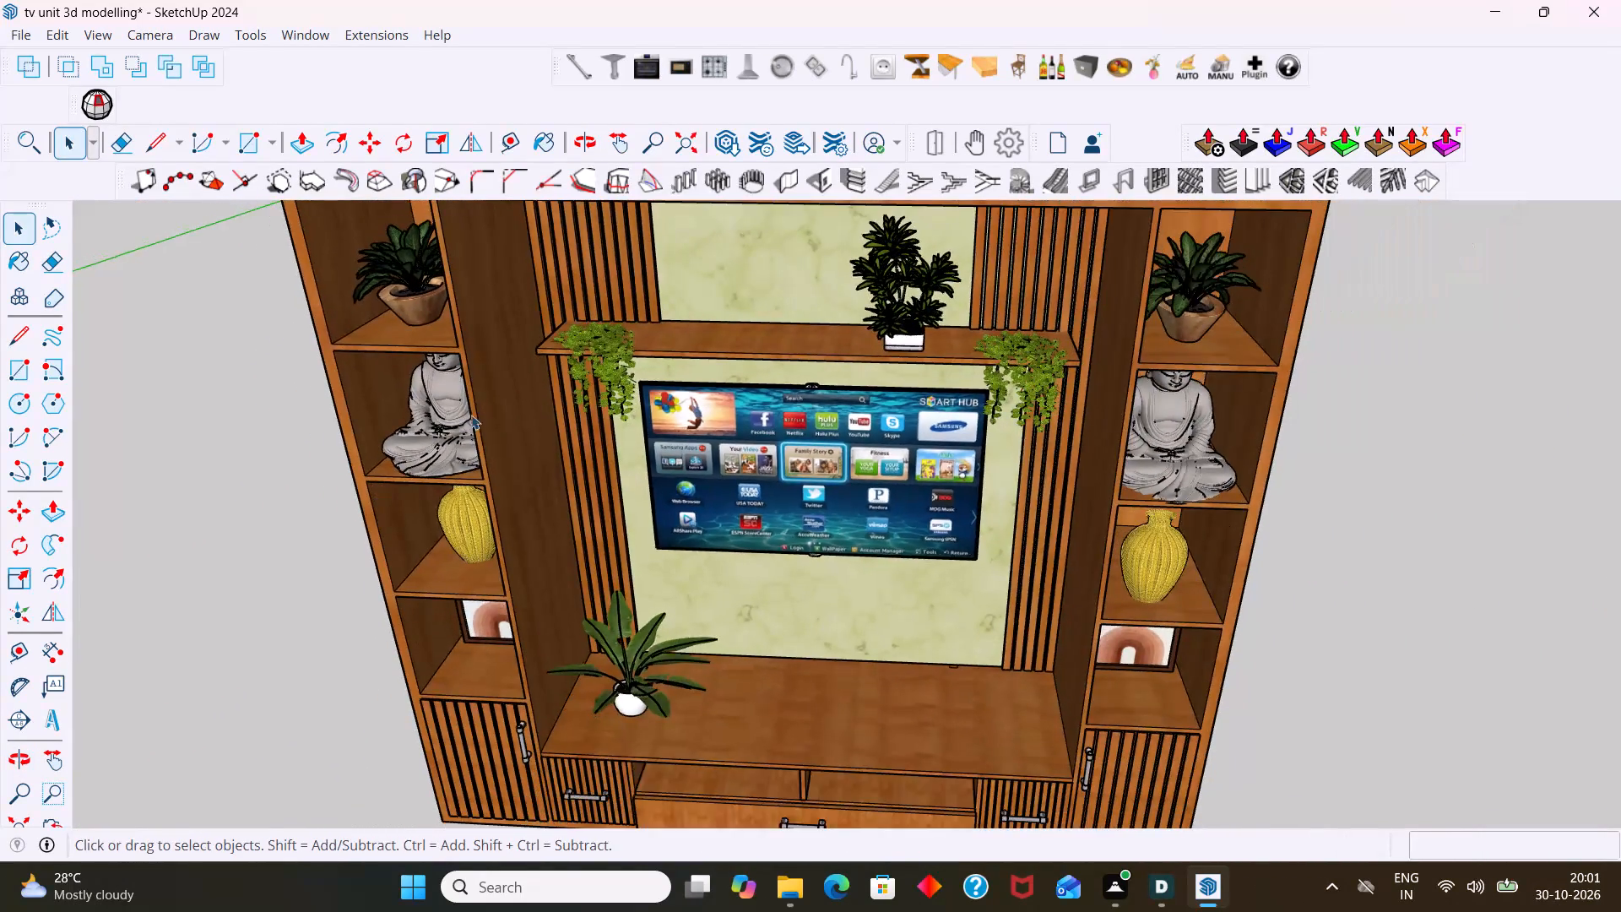
scroll(471, 415, down, 3)
middle_drag(488, 508, 593, 406)
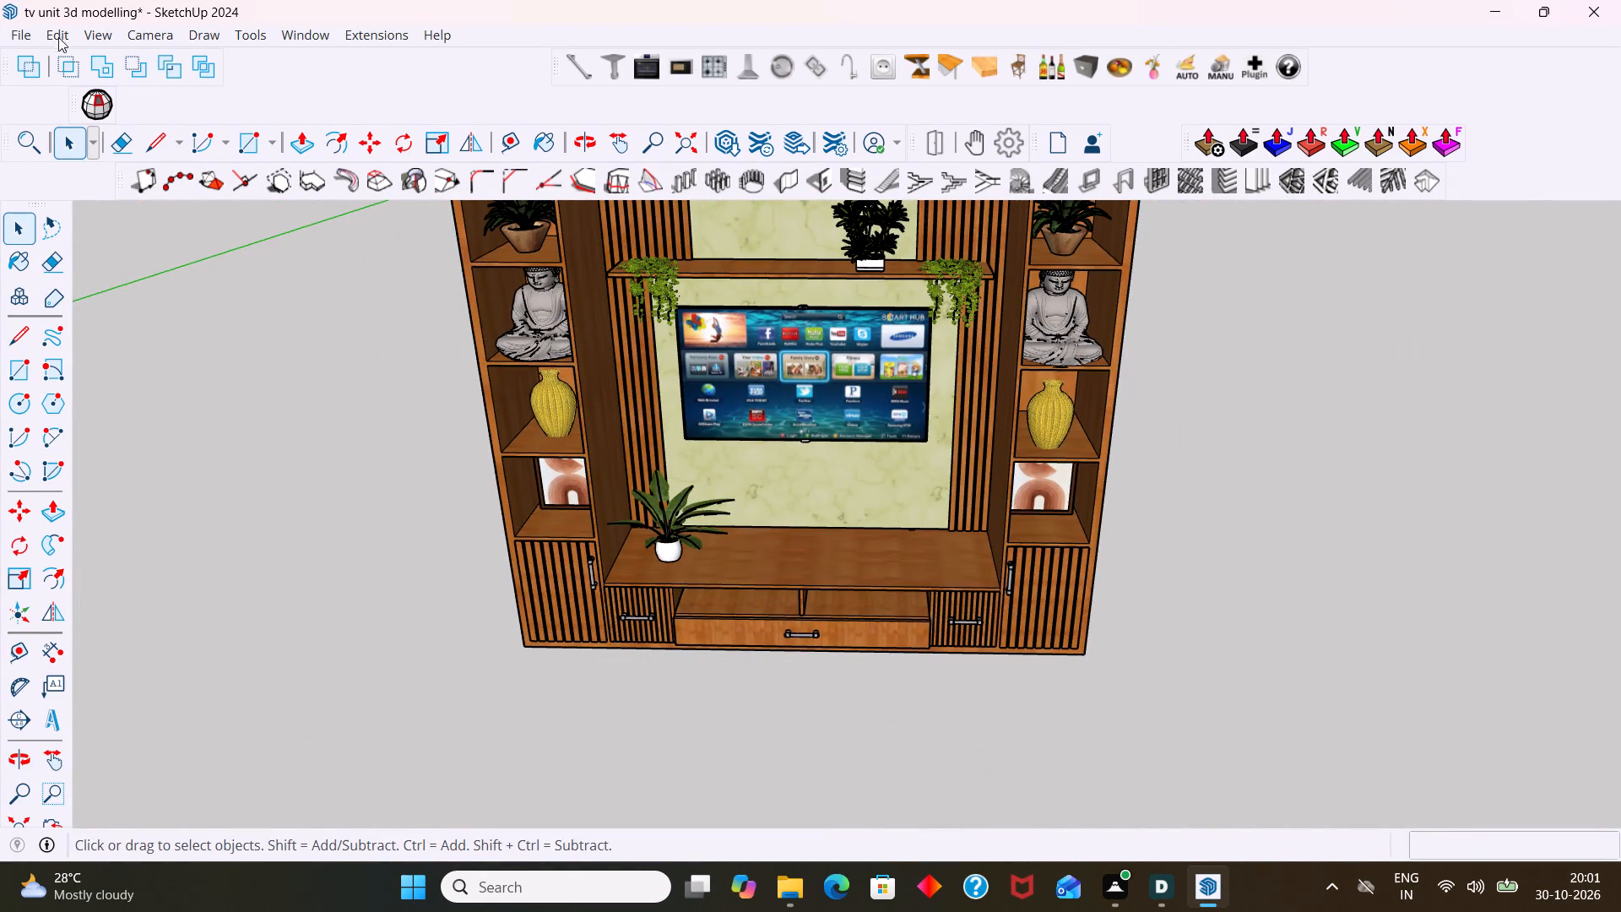
Unhide all hidden objects in the model, bringing back the glass doors of both side towers.
click(68, 38)
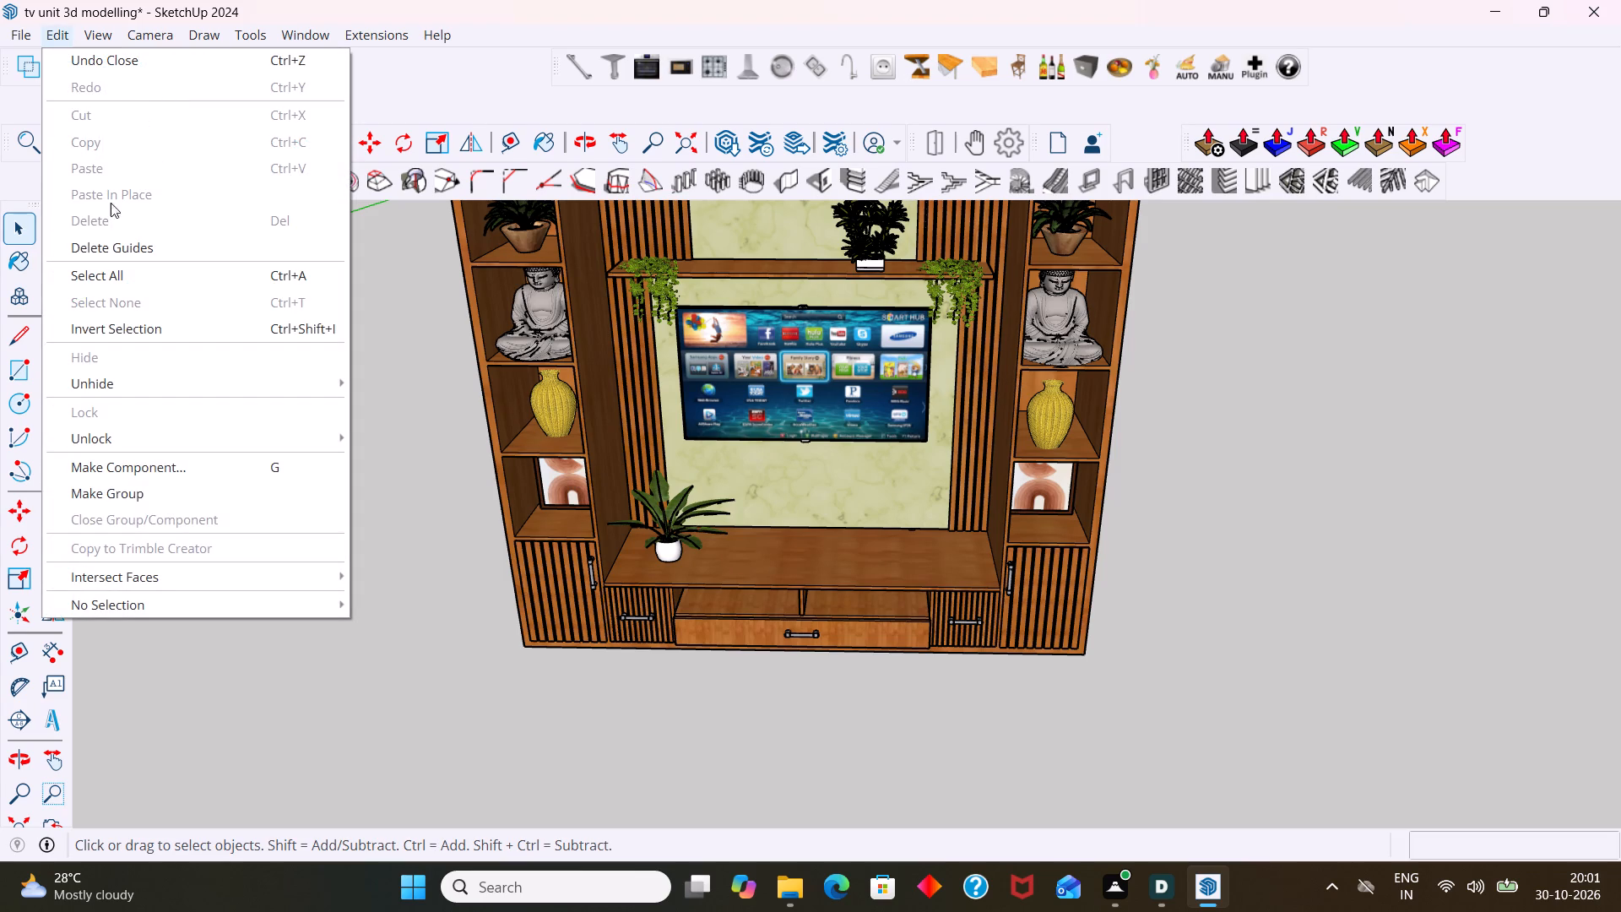
click(111, 377)
click(398, 436)
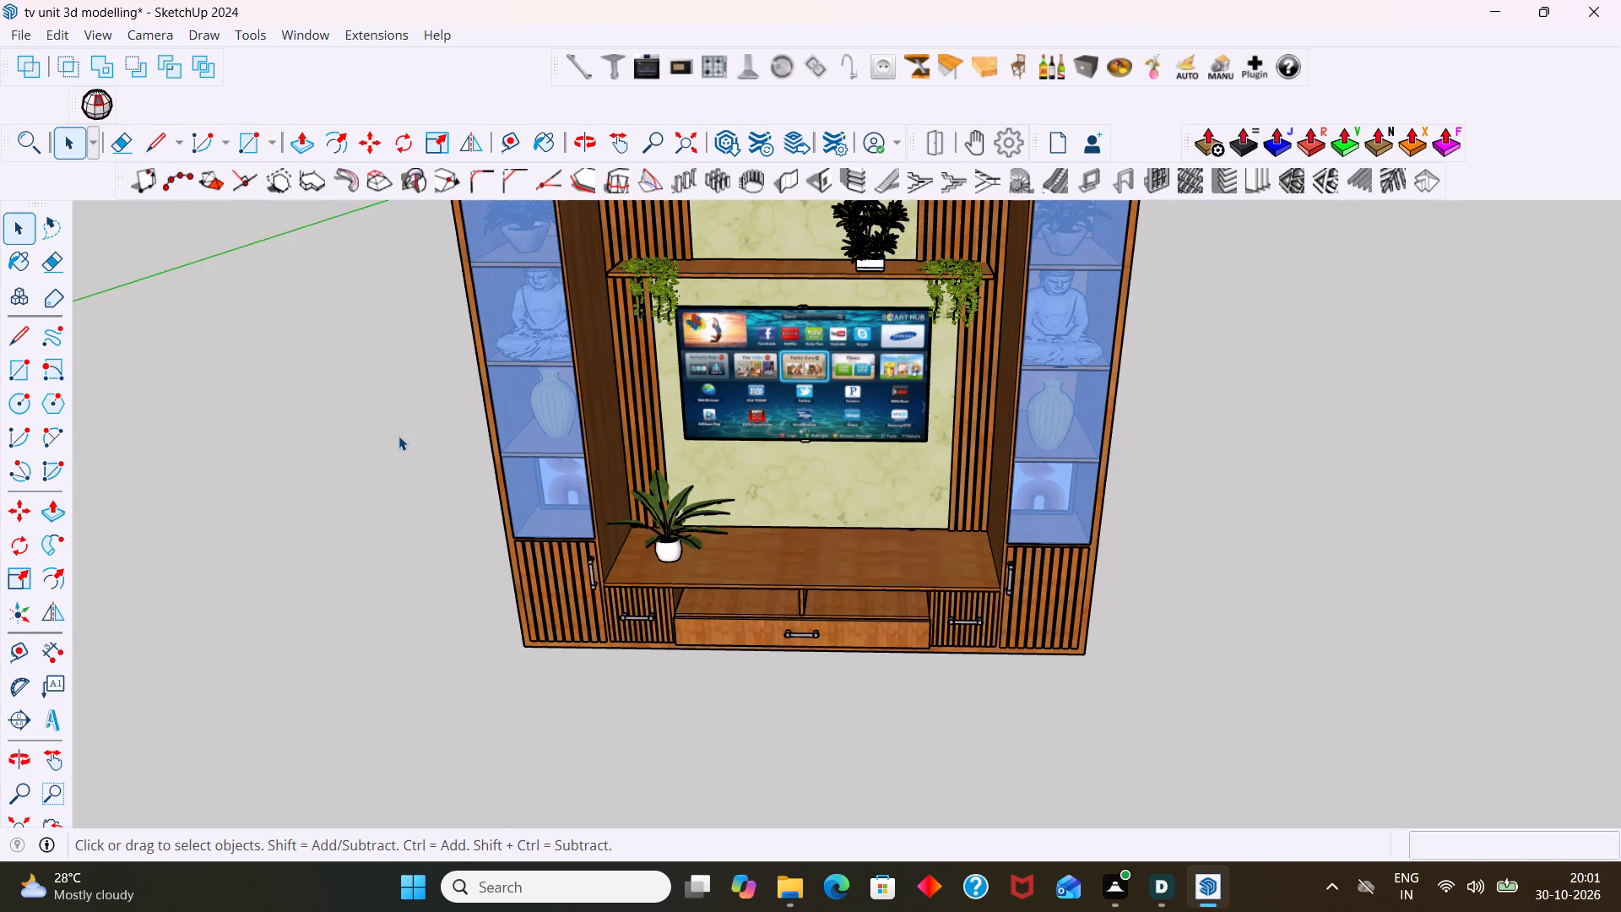
scroll(898, 578, down, 2)
key(space)
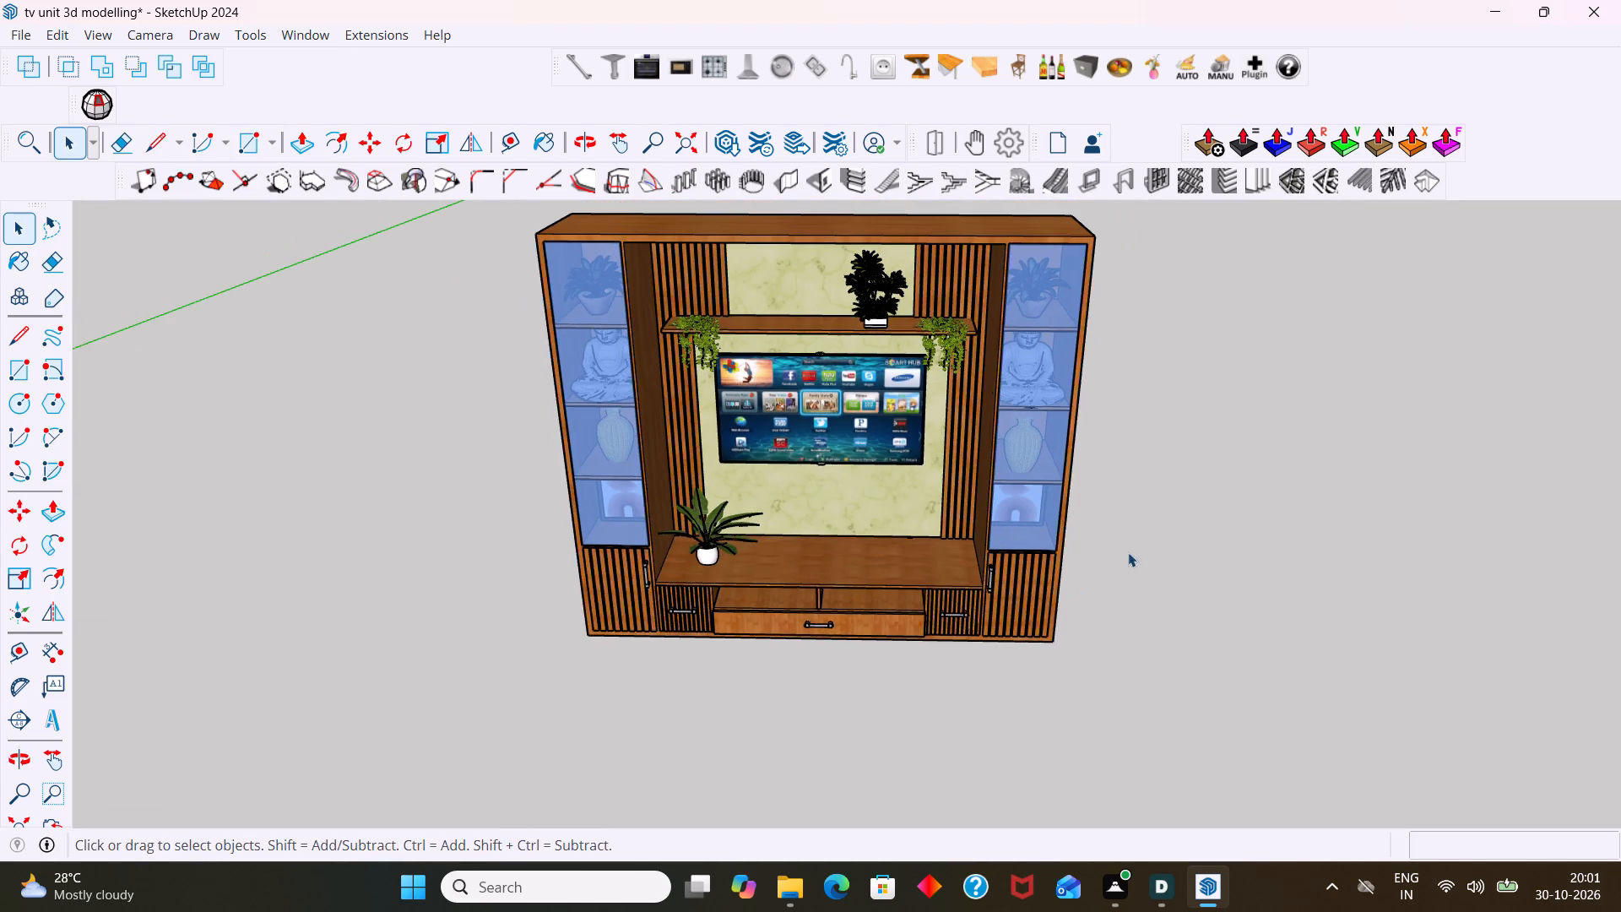
Examine the finished TV unit from the front, above and both sides, including the decor behind the glass doors.
scroll(1134, 545, down, 9)
middle_drag(1183, 518, 739, 441)
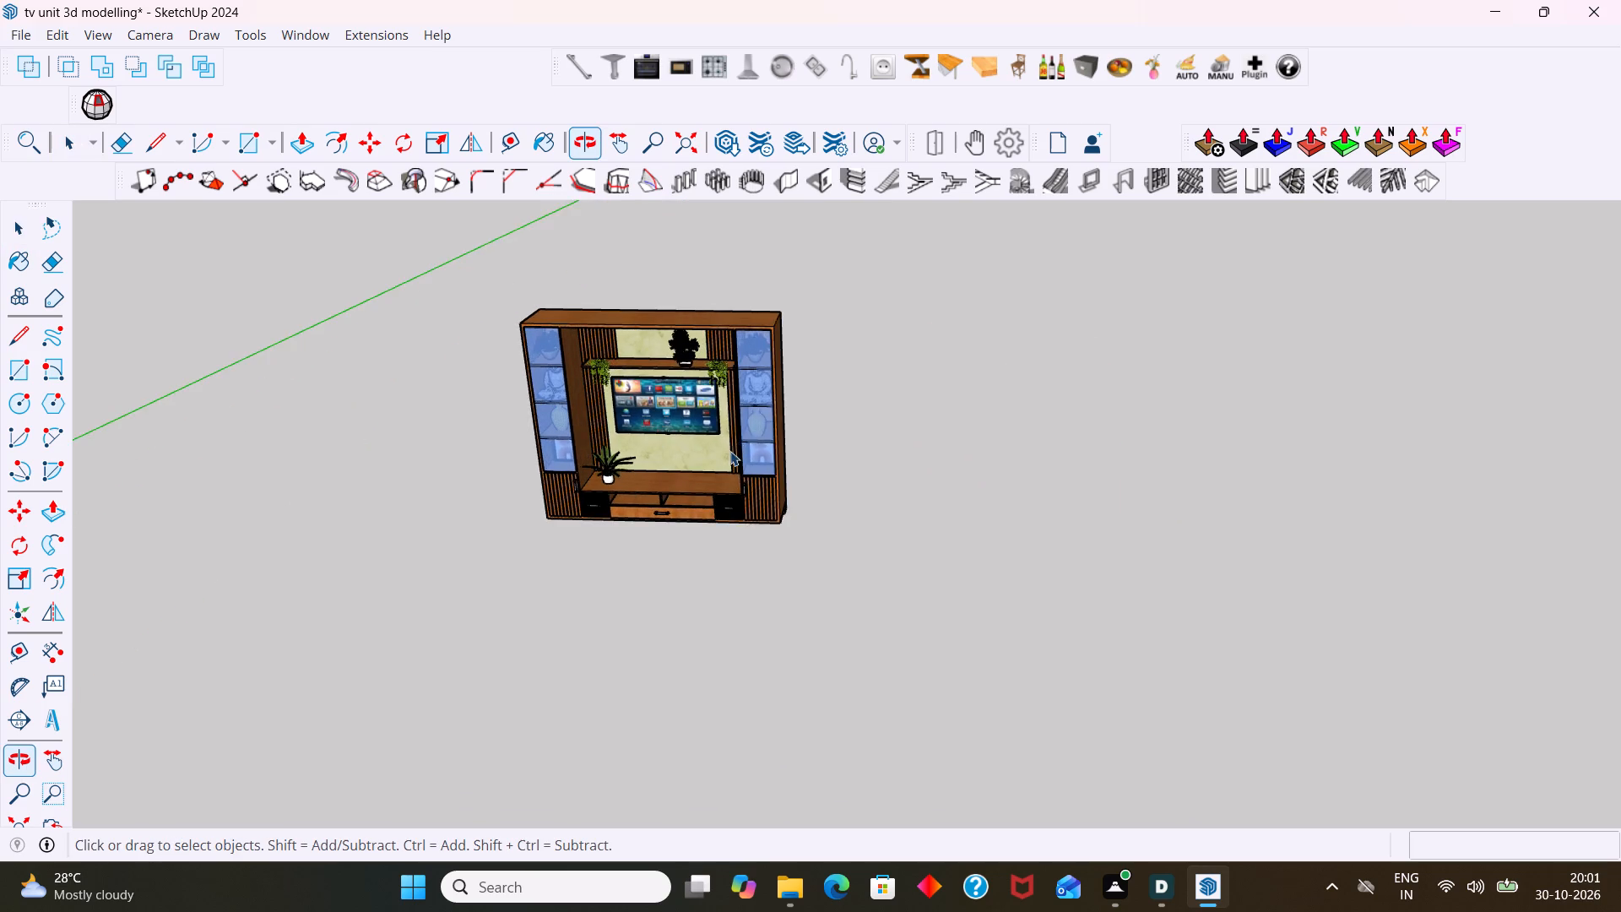
scroll(599, 427, up, 2)
middle_drag(802, 478, 701, 398)
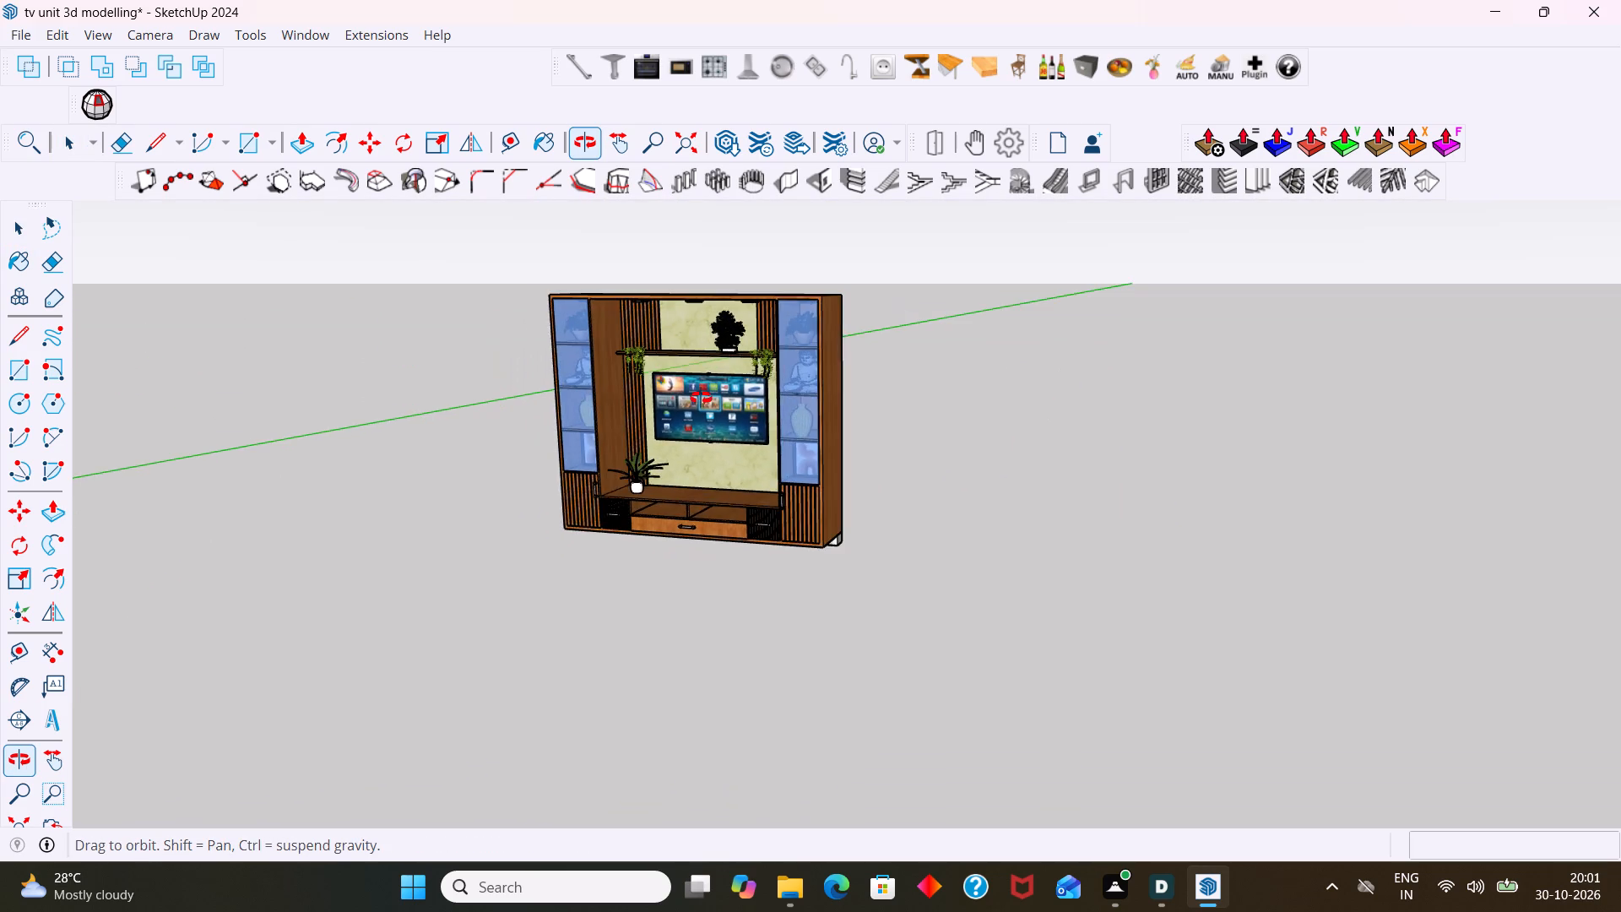
middle_drag(701, 398, 705, 400)
scroll(707, 453, up, 2)
middle_drag(731, 526, 1043, 530)
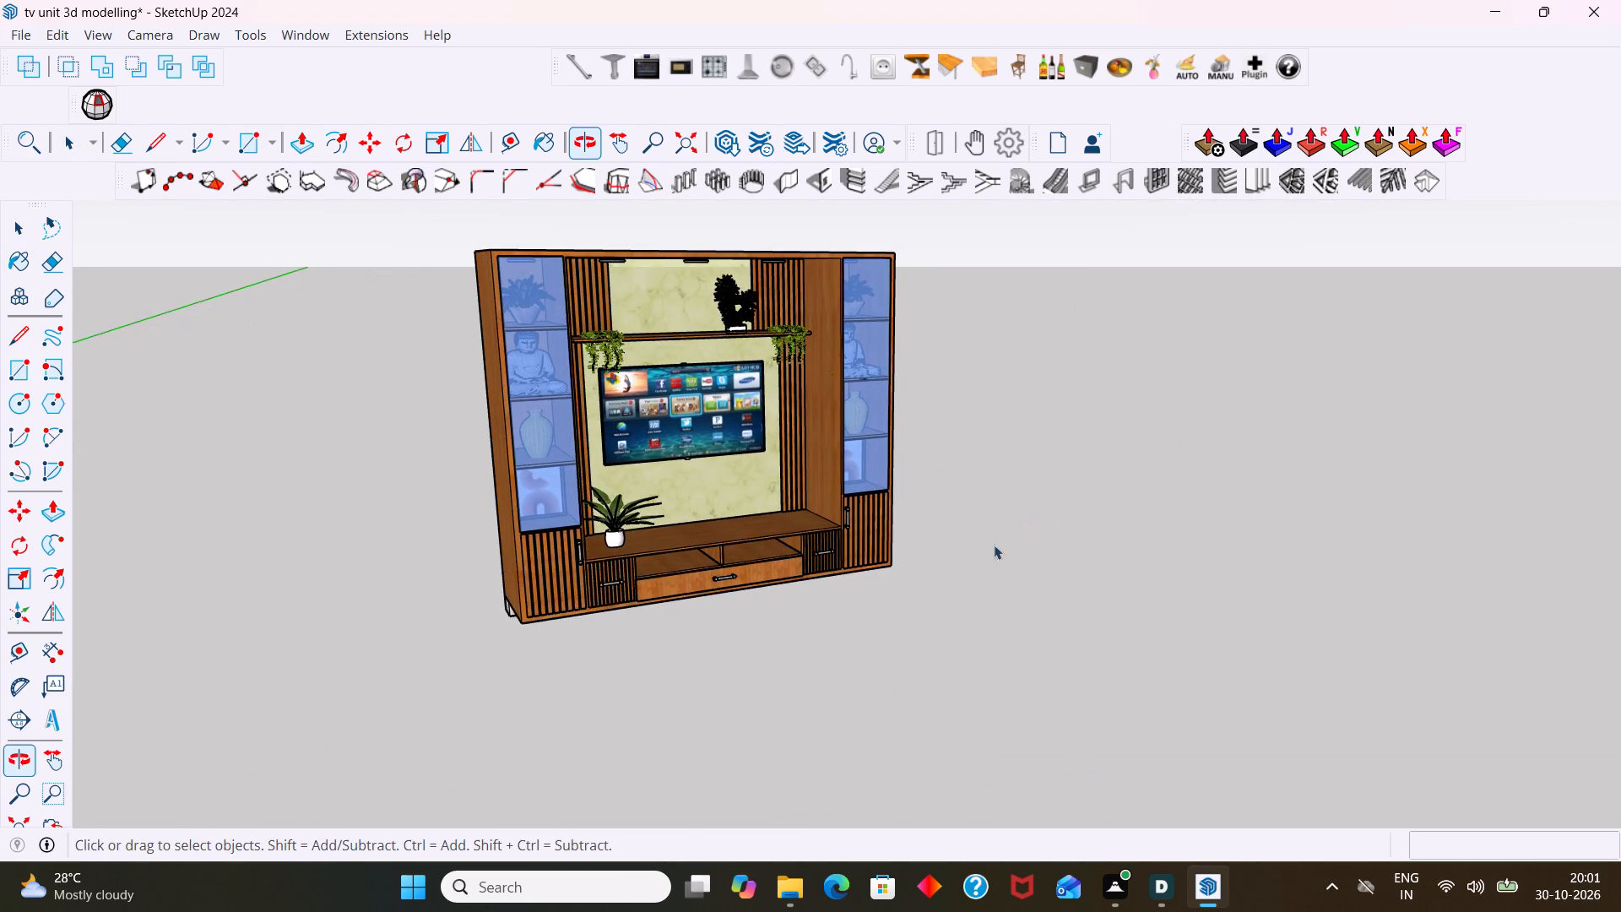
scroll(829, 569, up, 4)
scroll(733, 588, down, 9)
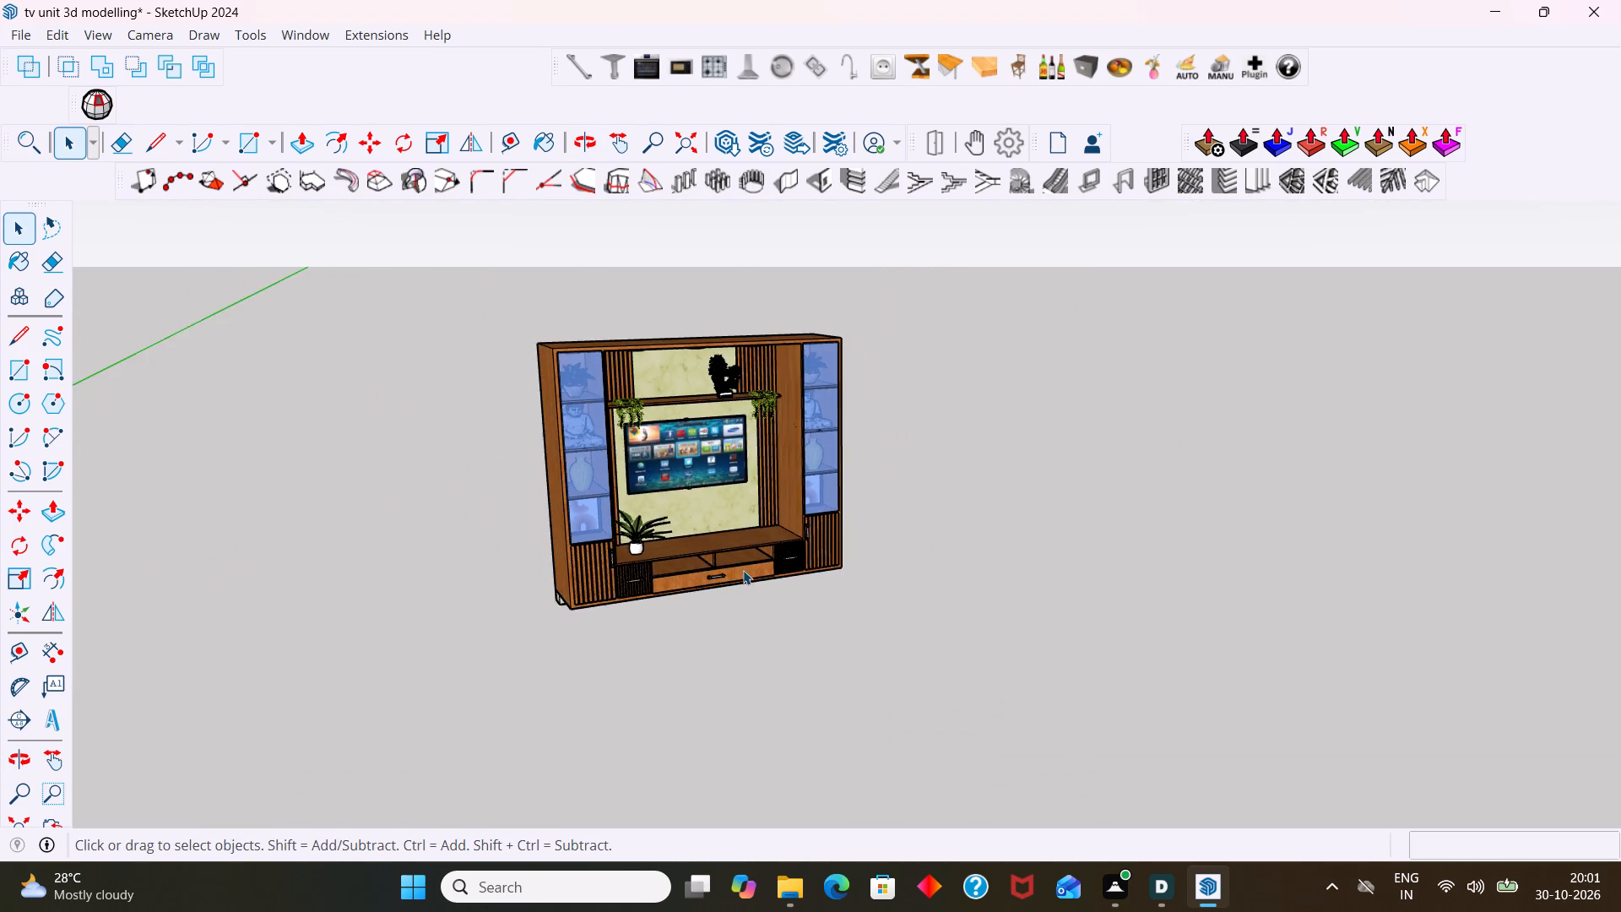
middle_drag(745, 570, 638, 728)
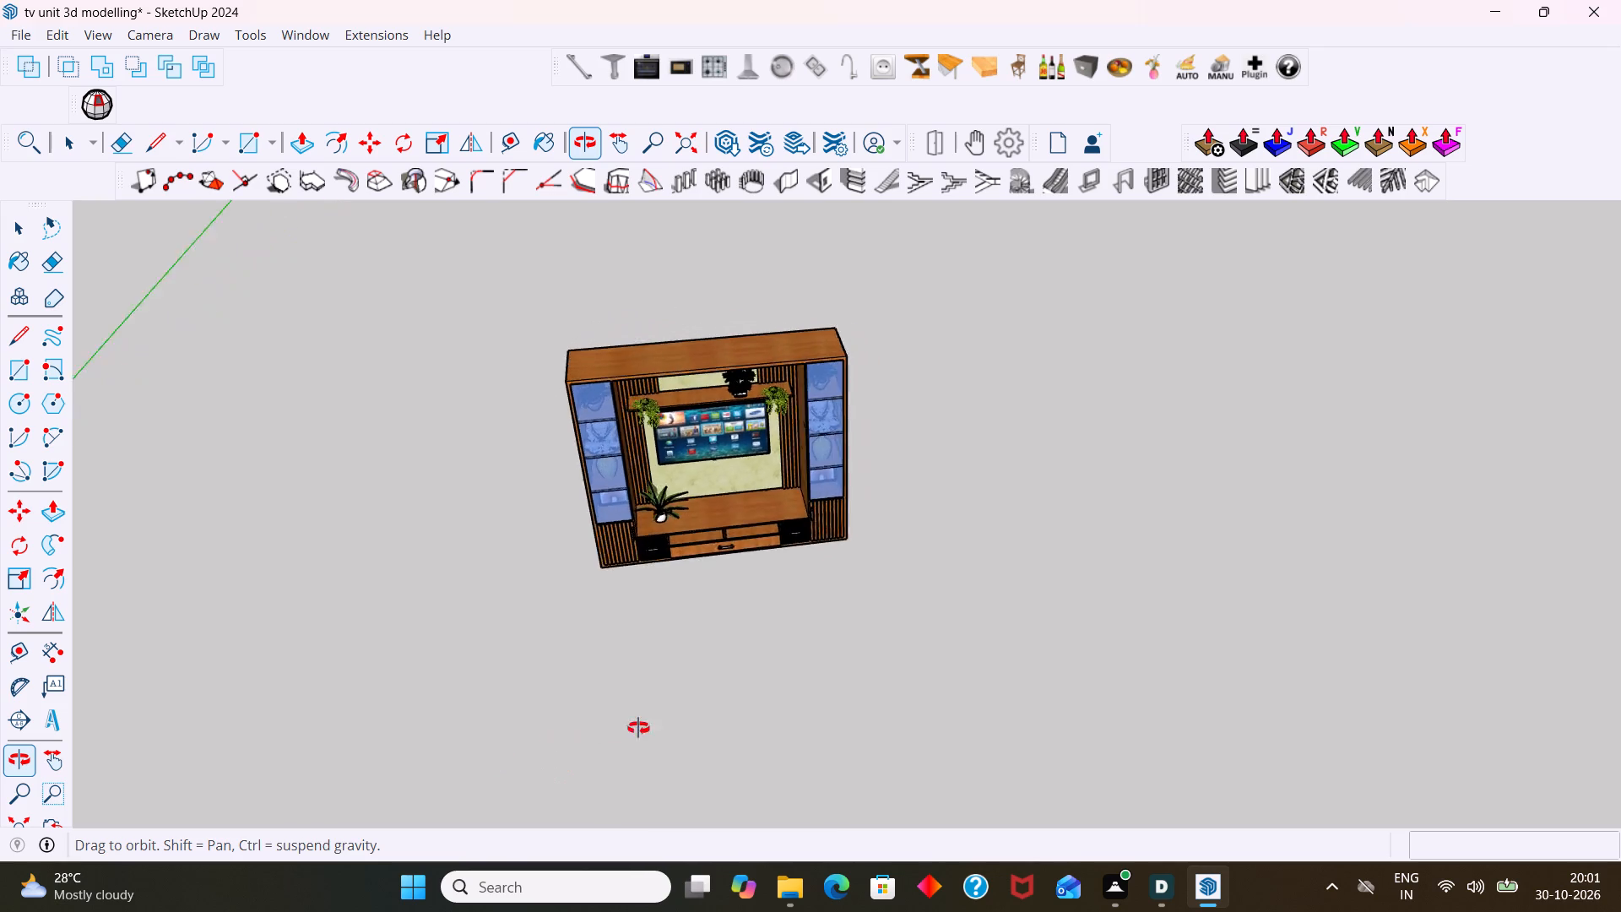
middle_drag(638, 728, 666, 640)
scroll(669, 521, up, 7)
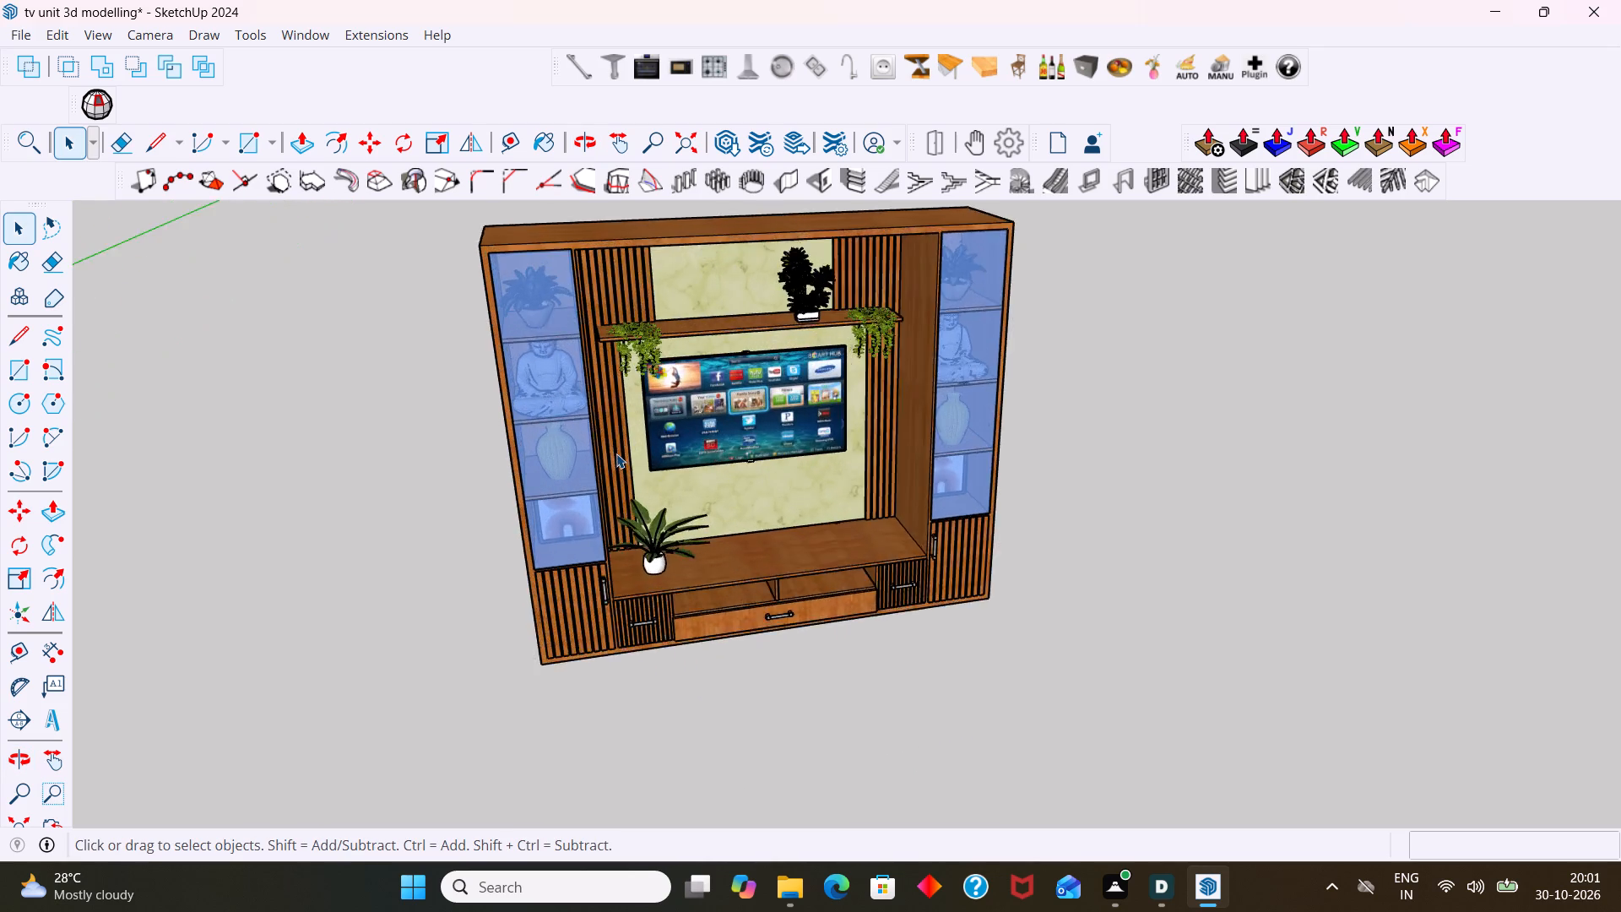
scroll(616, 453, up, 8)
scroll(666, 476, down, 9)
scroll(680, 480, up, 7)
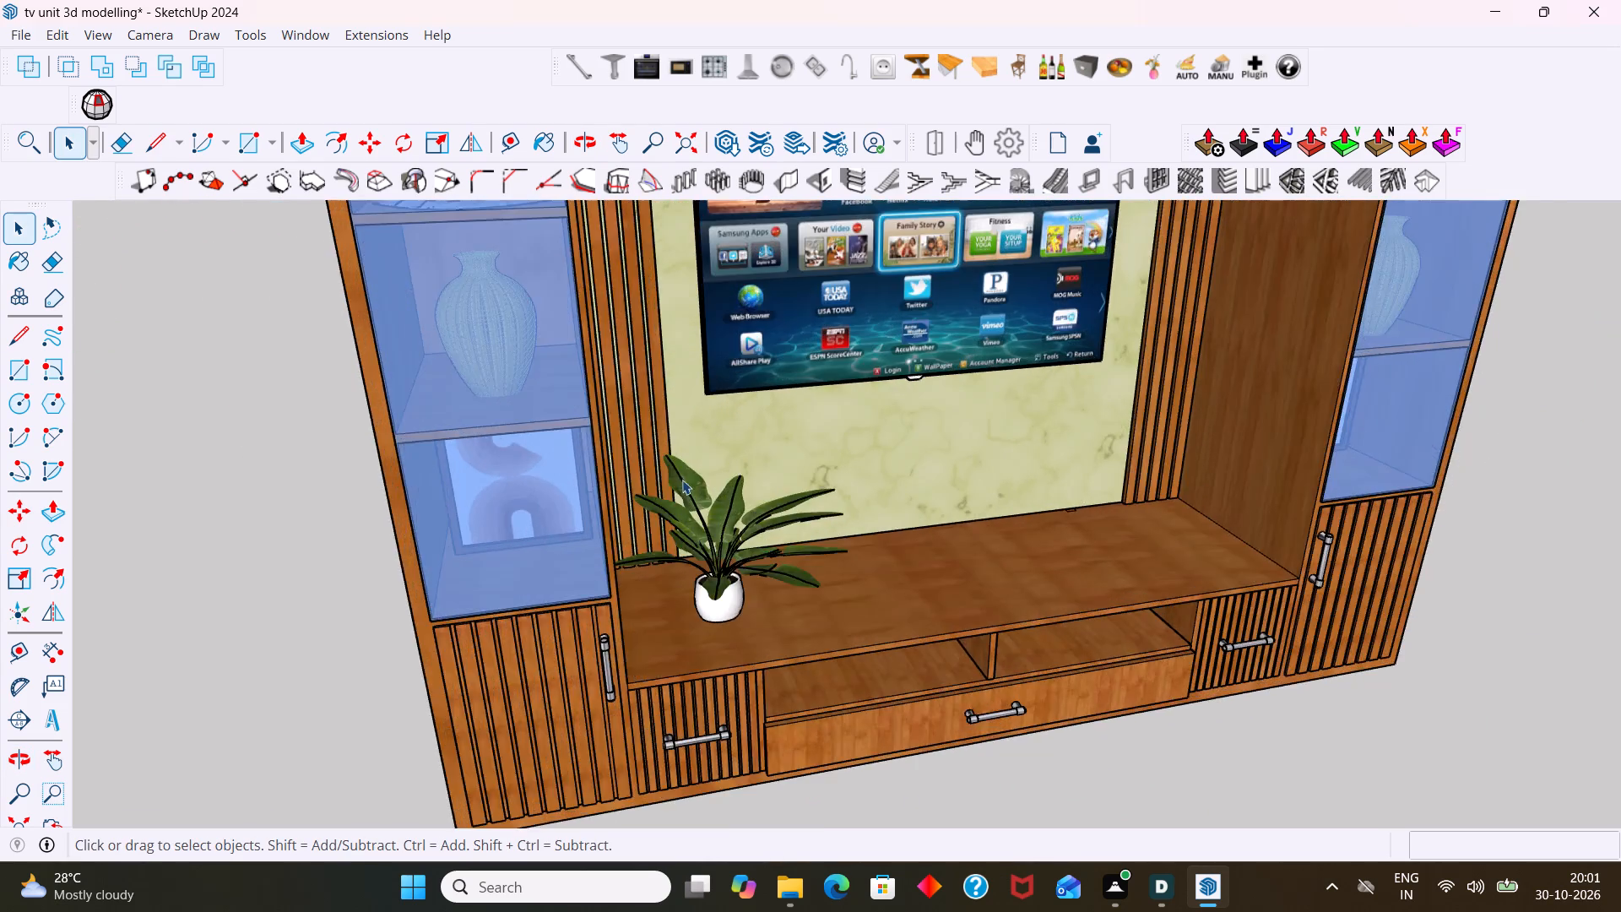
scroll(683, 479, down, 11)
middle_drag(805, 606, 1234, 512)
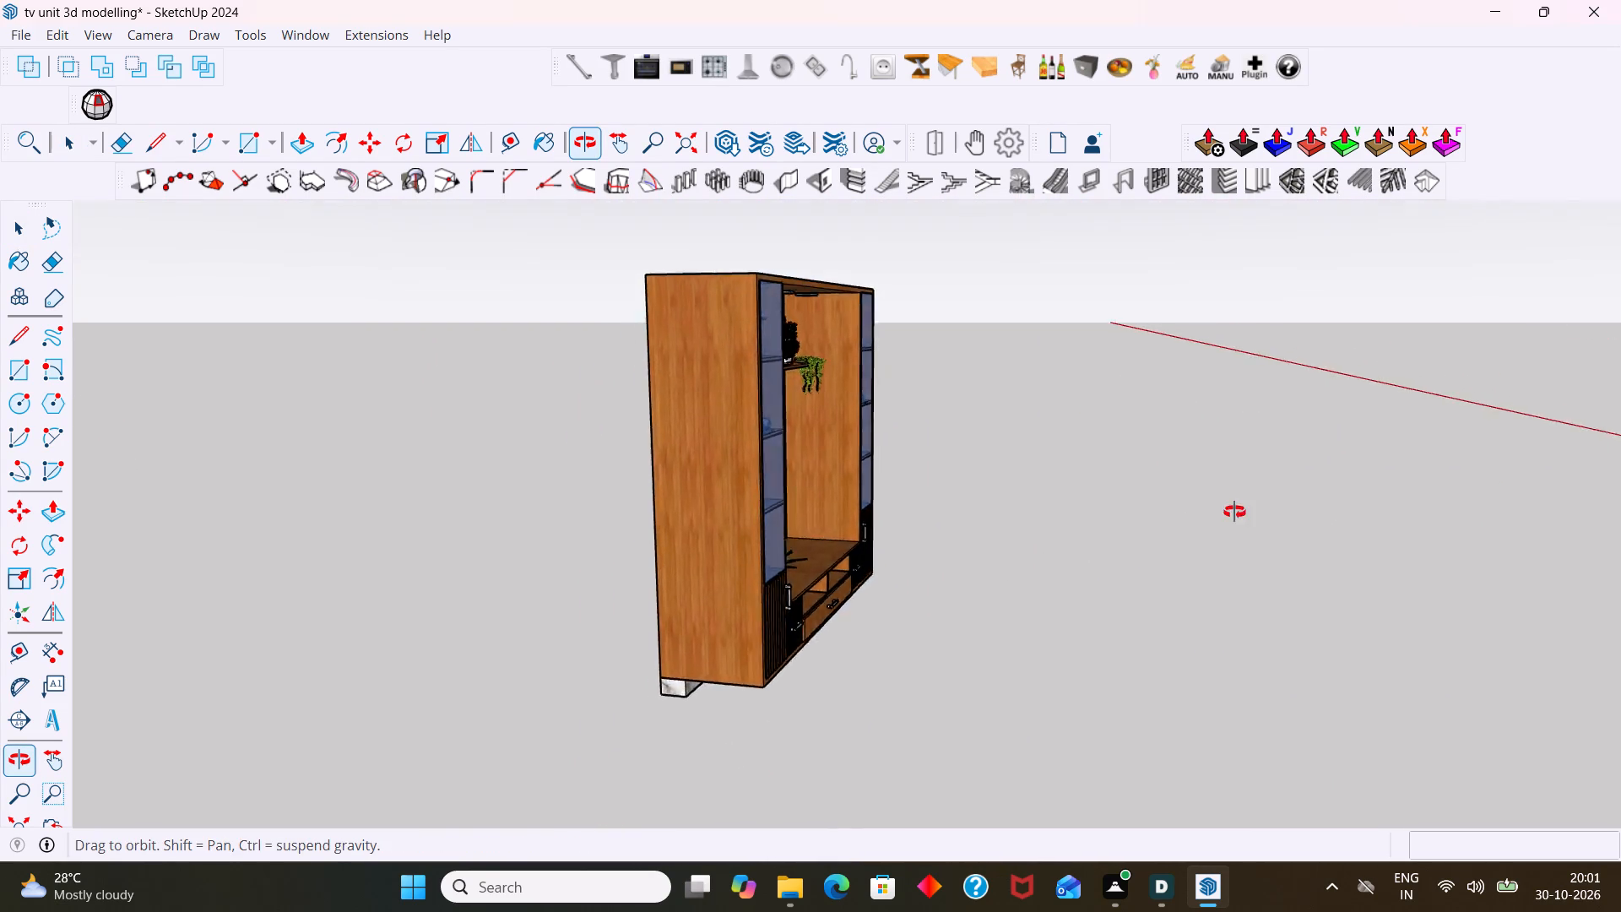
middle_drag(1234, 512, 997, 550)
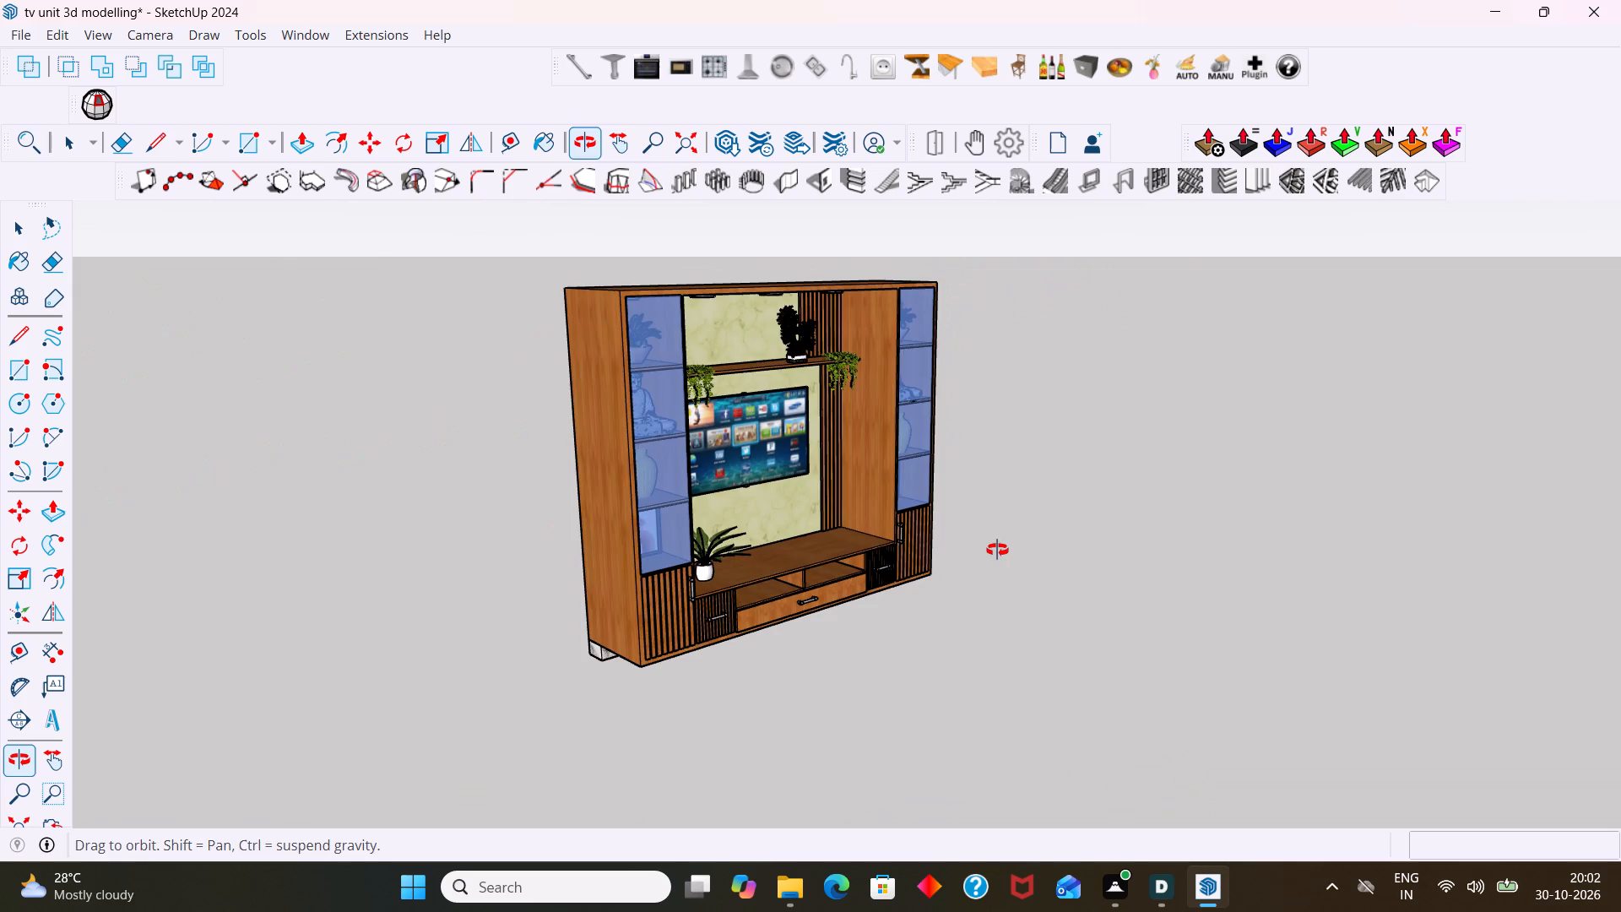
middle_drag(997, 550, 1006, 552)
scroll(787, 406, up, 6)
scroll(843, 339, down, 8)
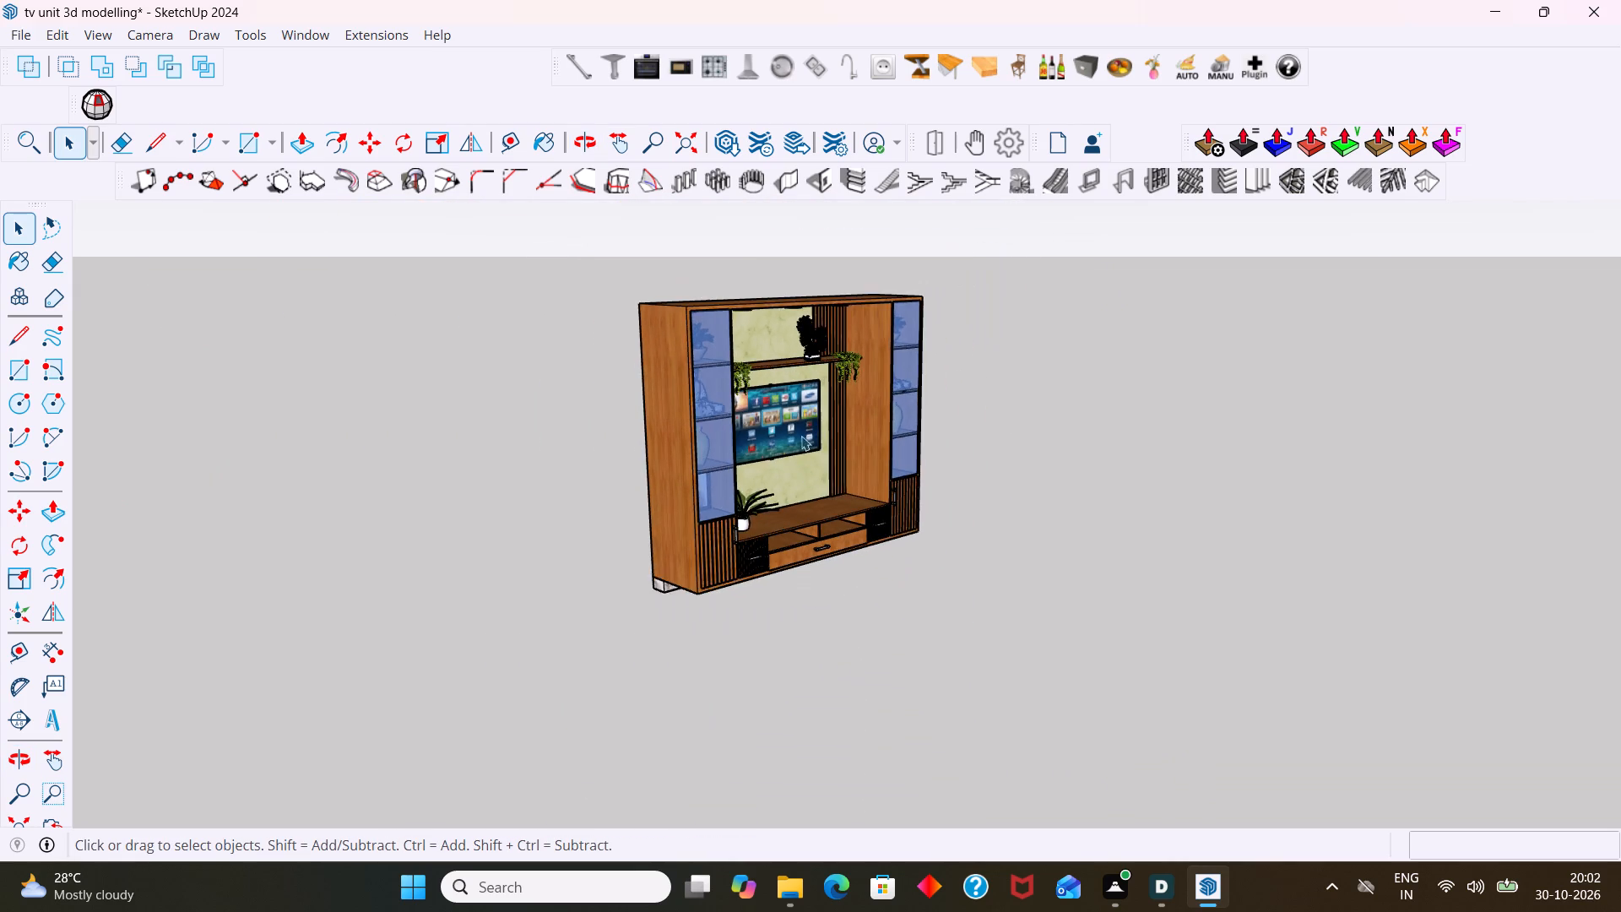
scroll(801, 436, down, 2)
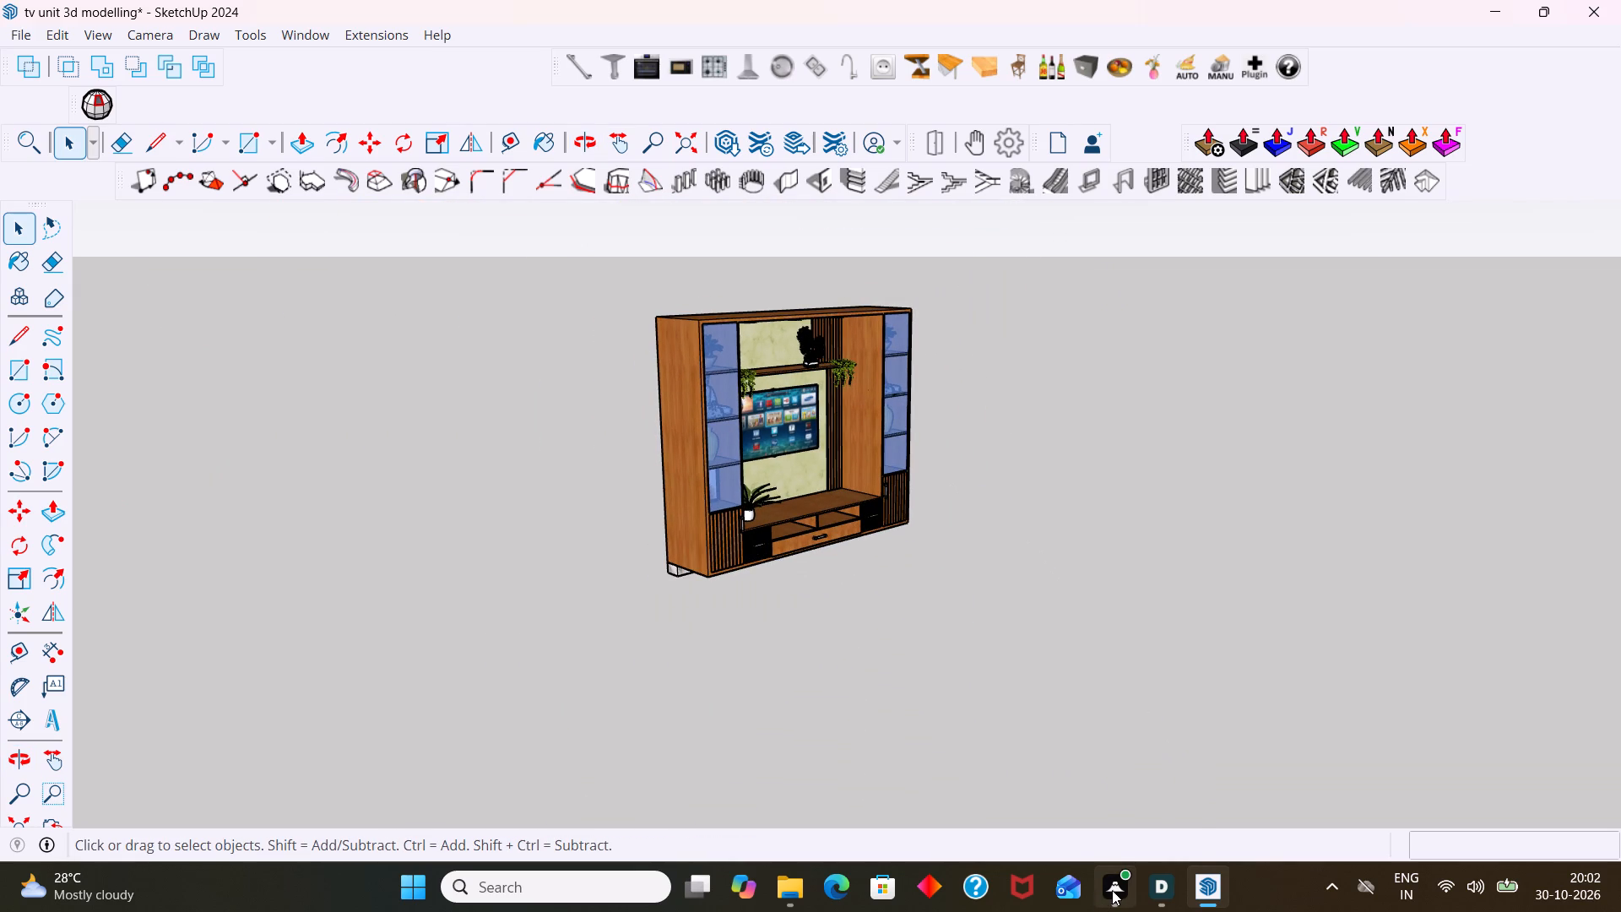
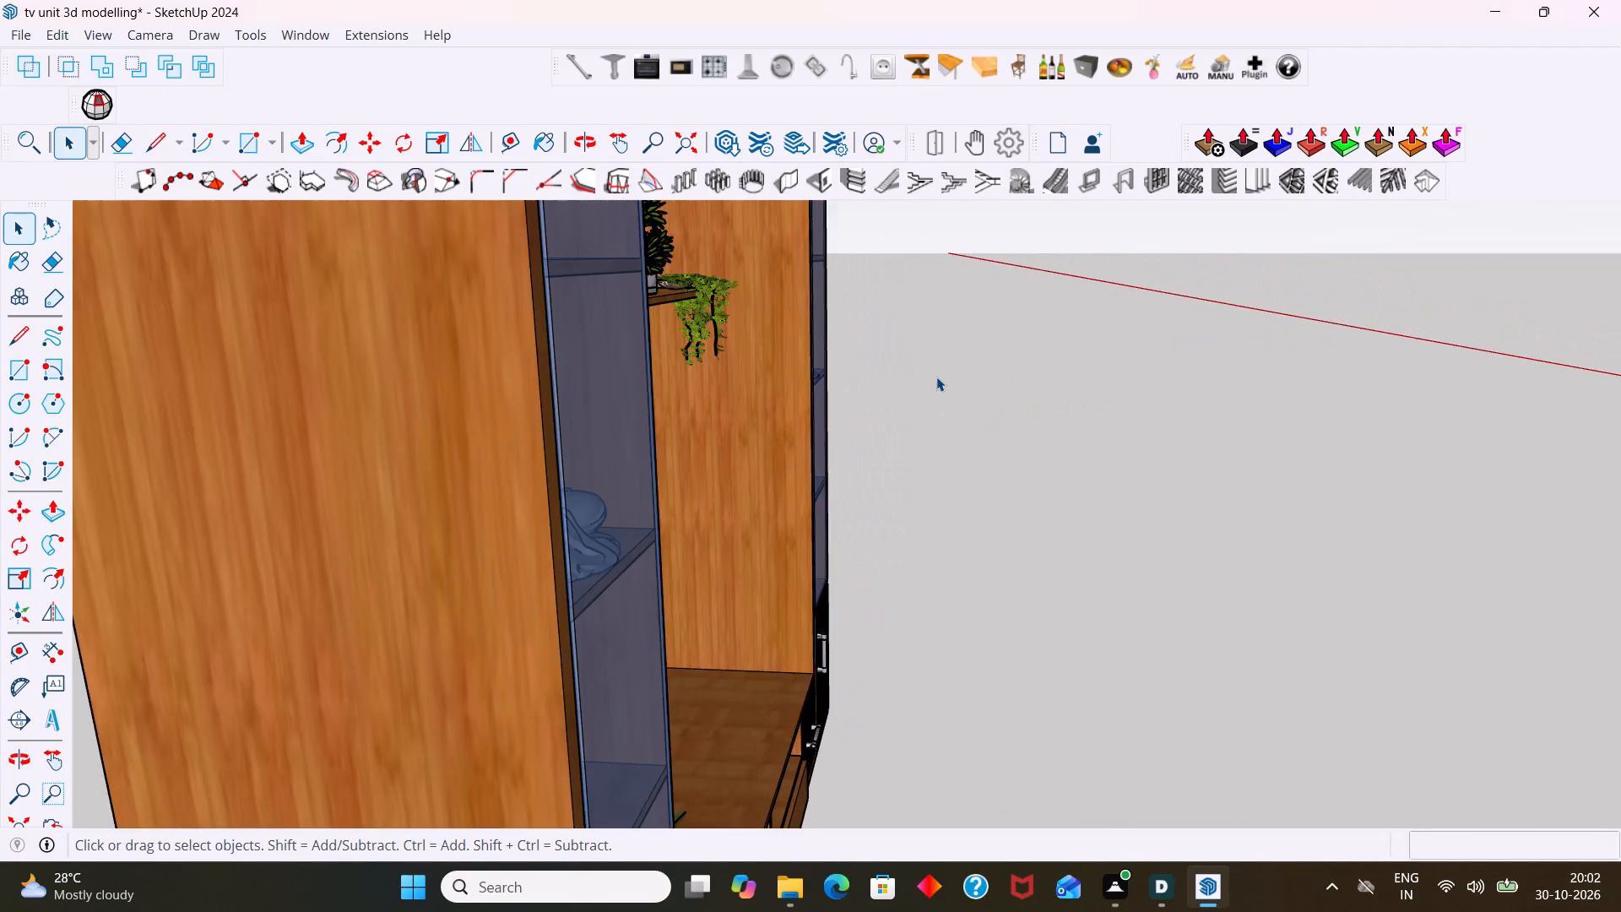
Examine the whole TV unit from the side around to the front, including the decor behind both glass doors.
scroll(936, 377, down, 7)
middle_drag(918, 388, 689, 450)
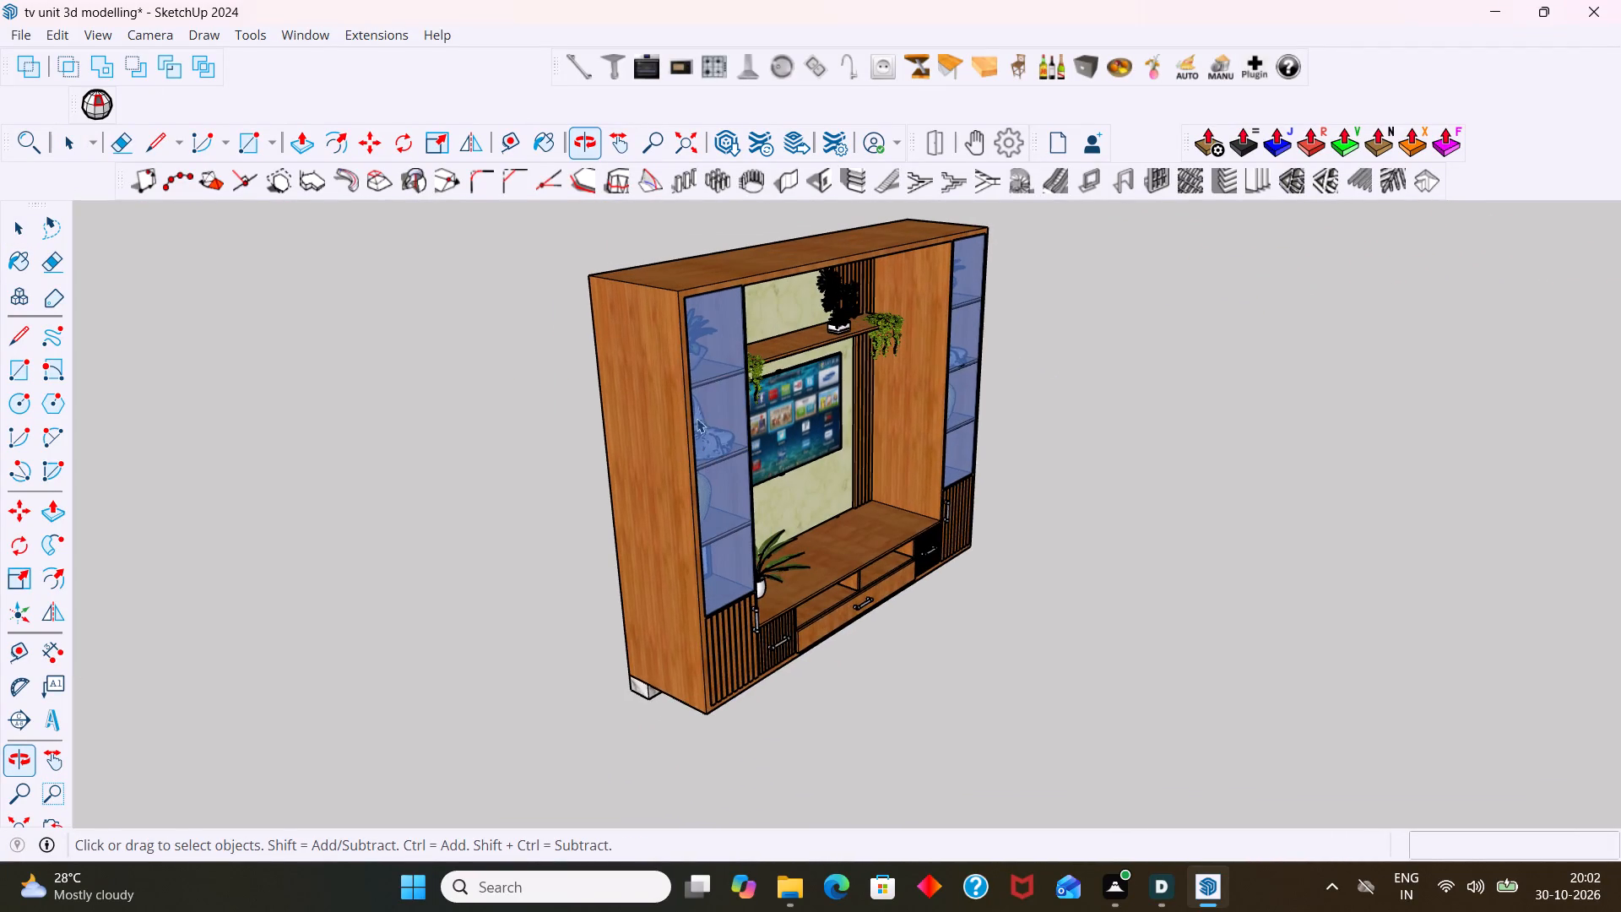
shift+middle_drag(701, 386, 451, 436)
middle_drag(742, 415, 663, 323)
scroll(663, 323, down, 1)
scroll(802, 401, up, 3)
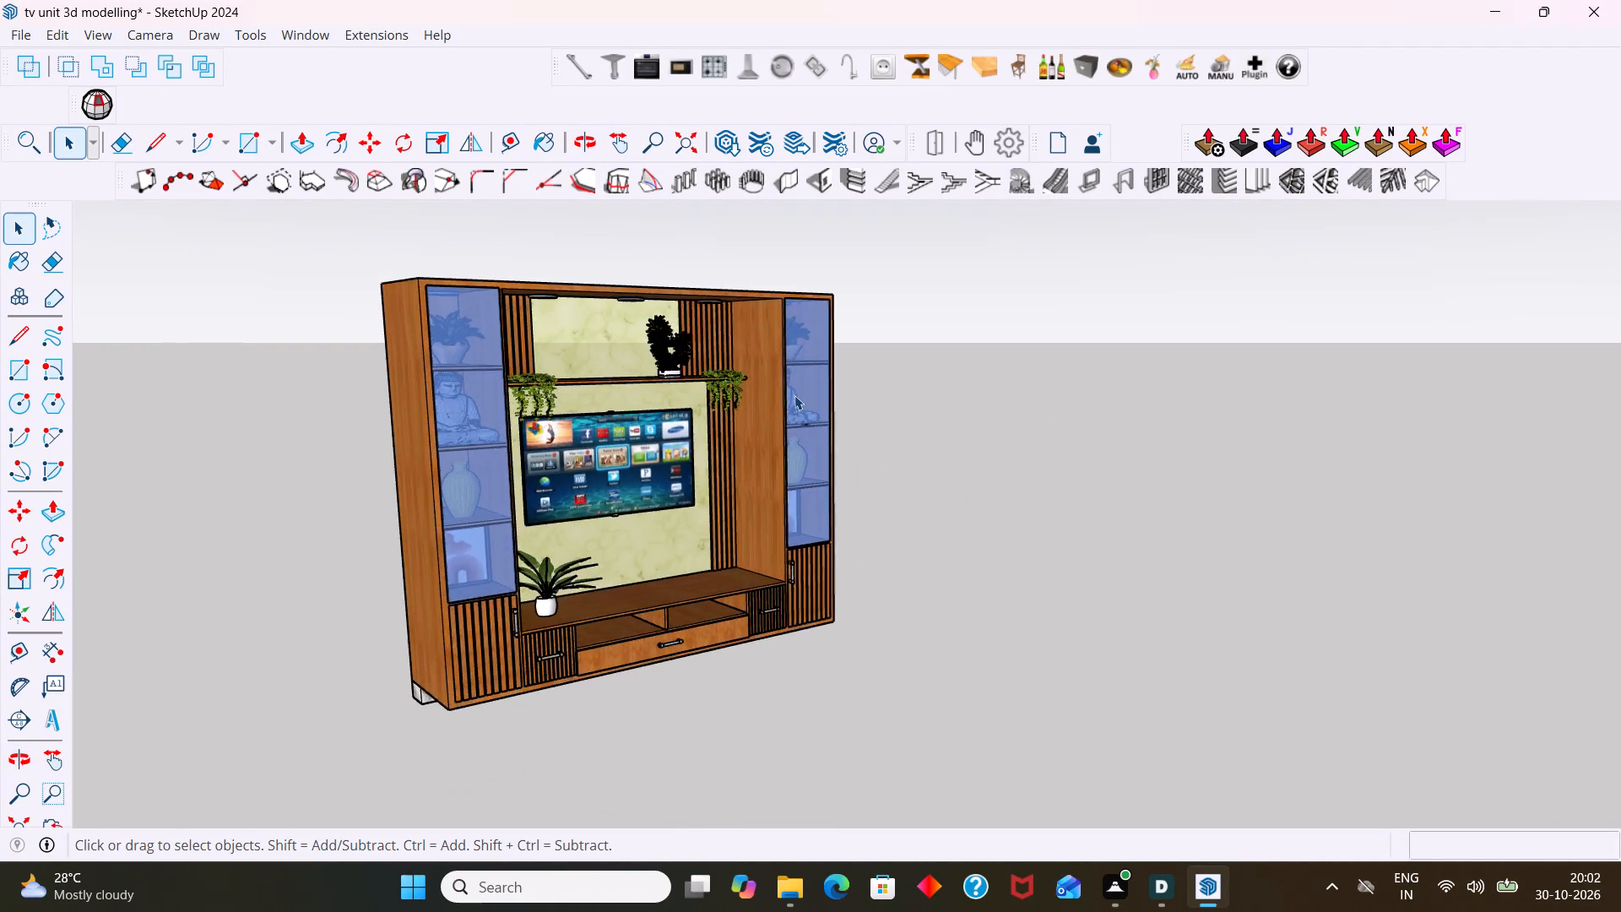
scroll(794, 395, up, 3)
middle_drag(784, 395, 514, 353)
scroll(565, 378, down, 5)
middle_drag(601, 409, 489, 421)
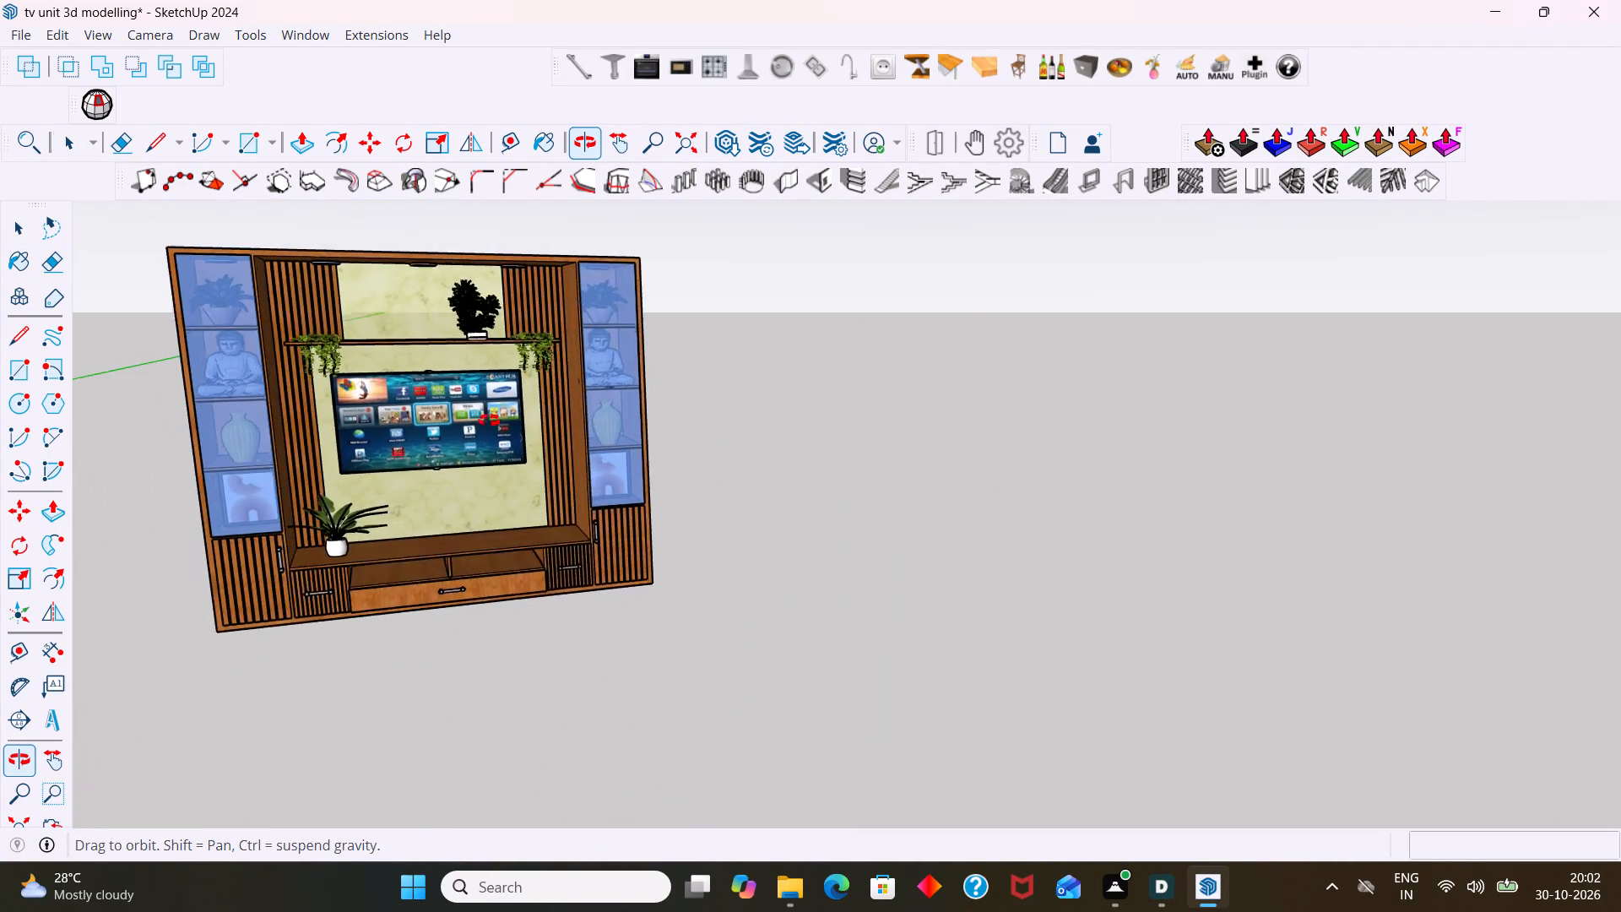
middle_drag(489, 421, 412, 431)
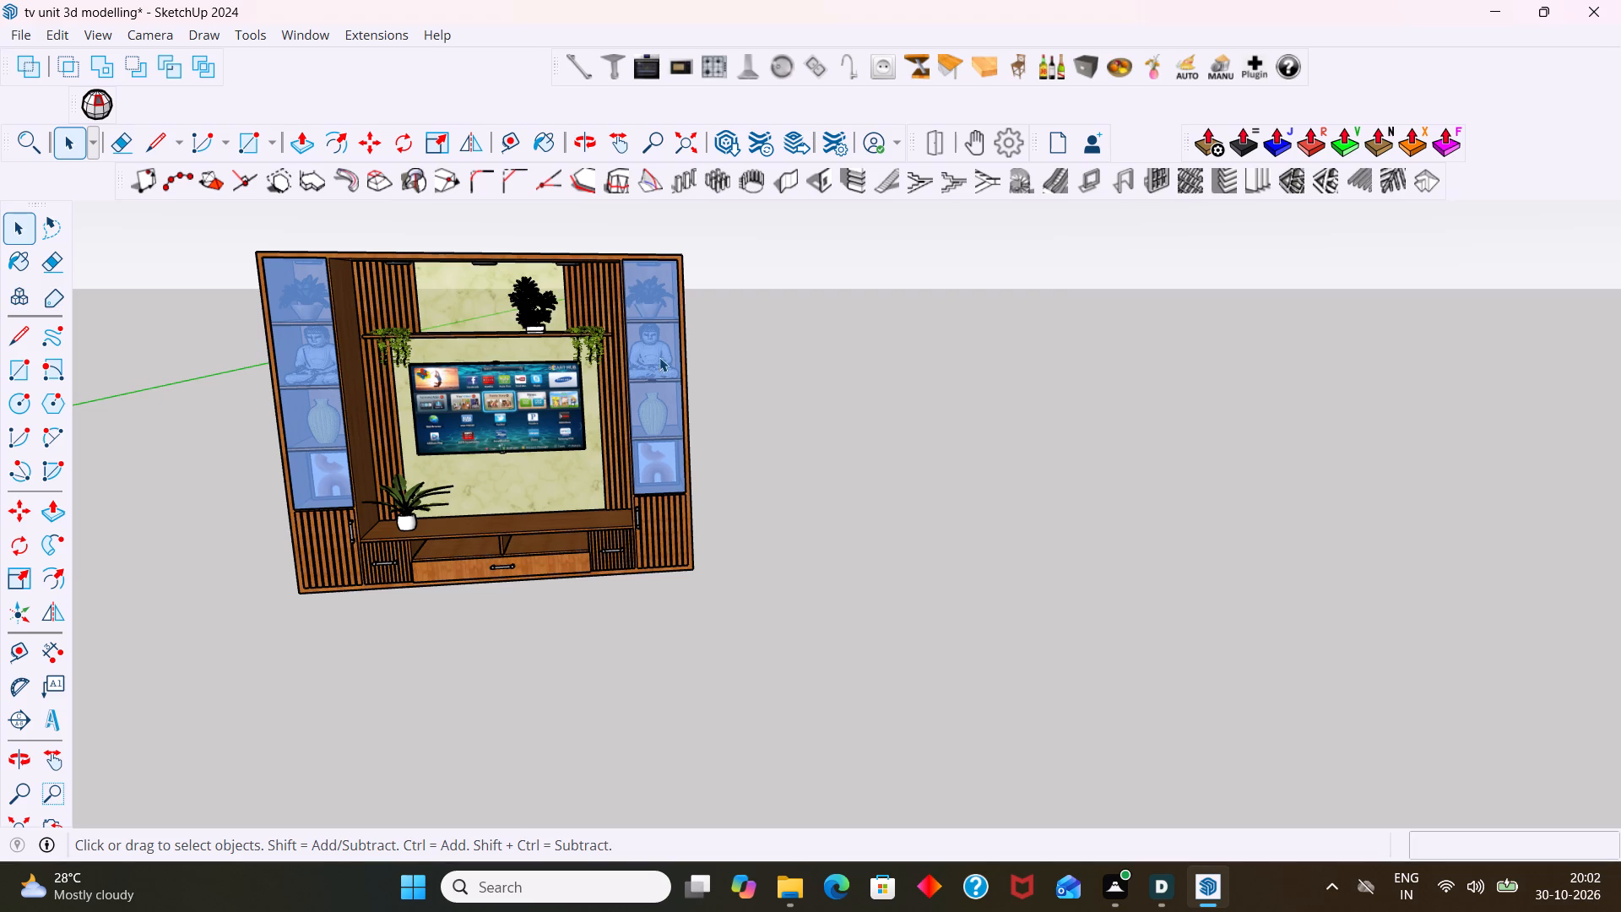
Examine the right tower's decor and the TV area up close, and the complete unit from the front and slightly above.
scroll(686, 361, down, 2)
scroll(660, 383, up, 8)
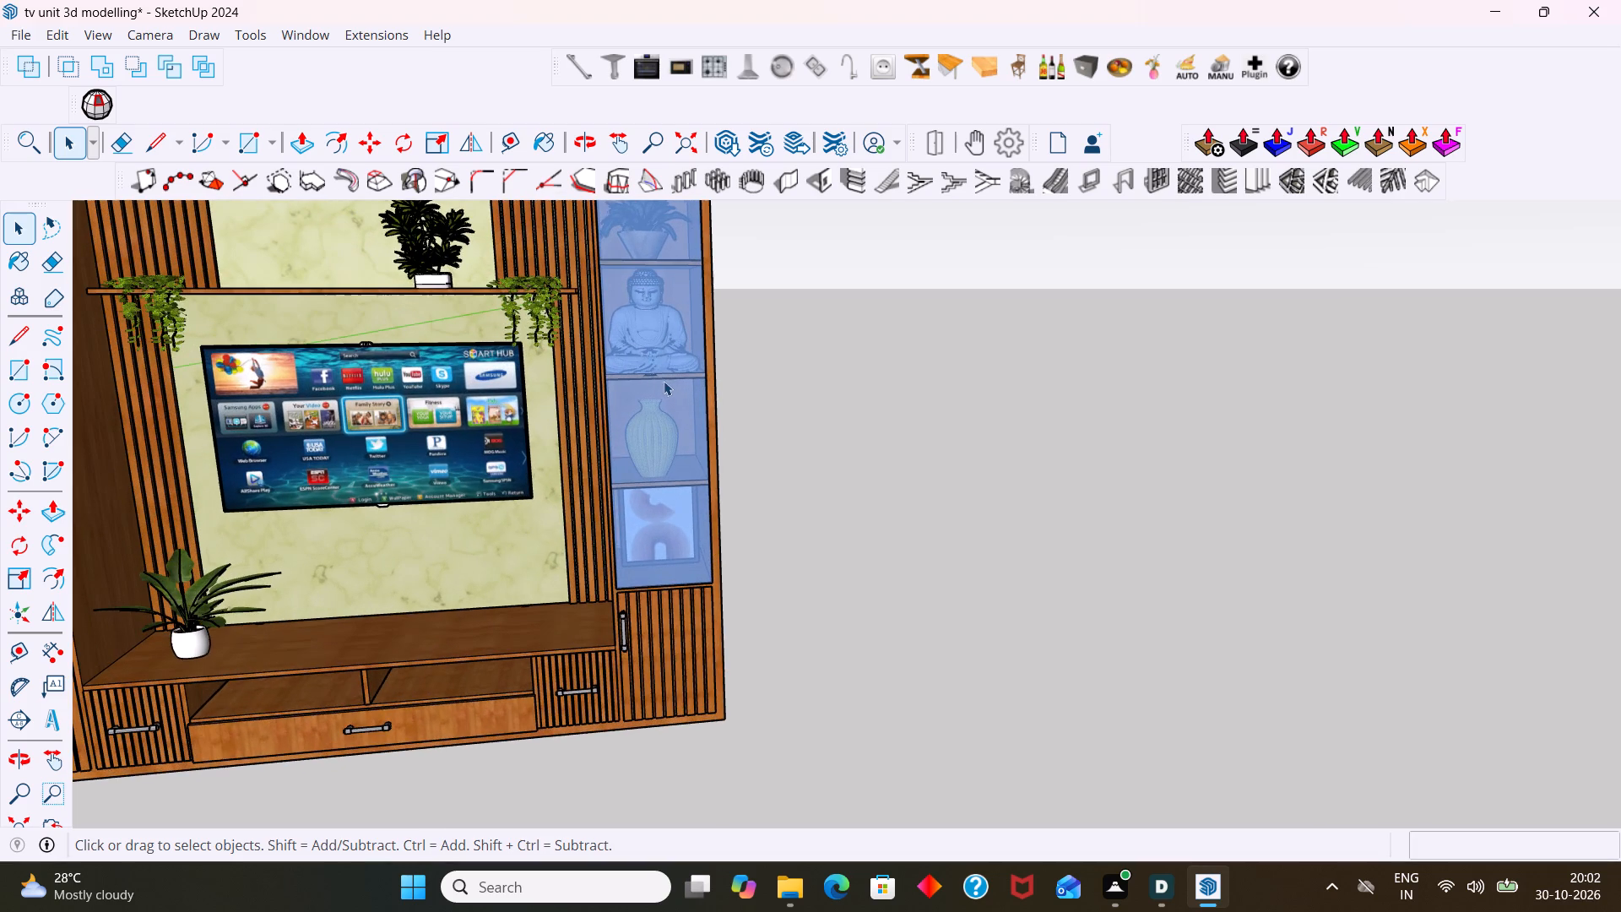
scroll(663, 389, up, 1)
scroll(669, 386, down, 2)
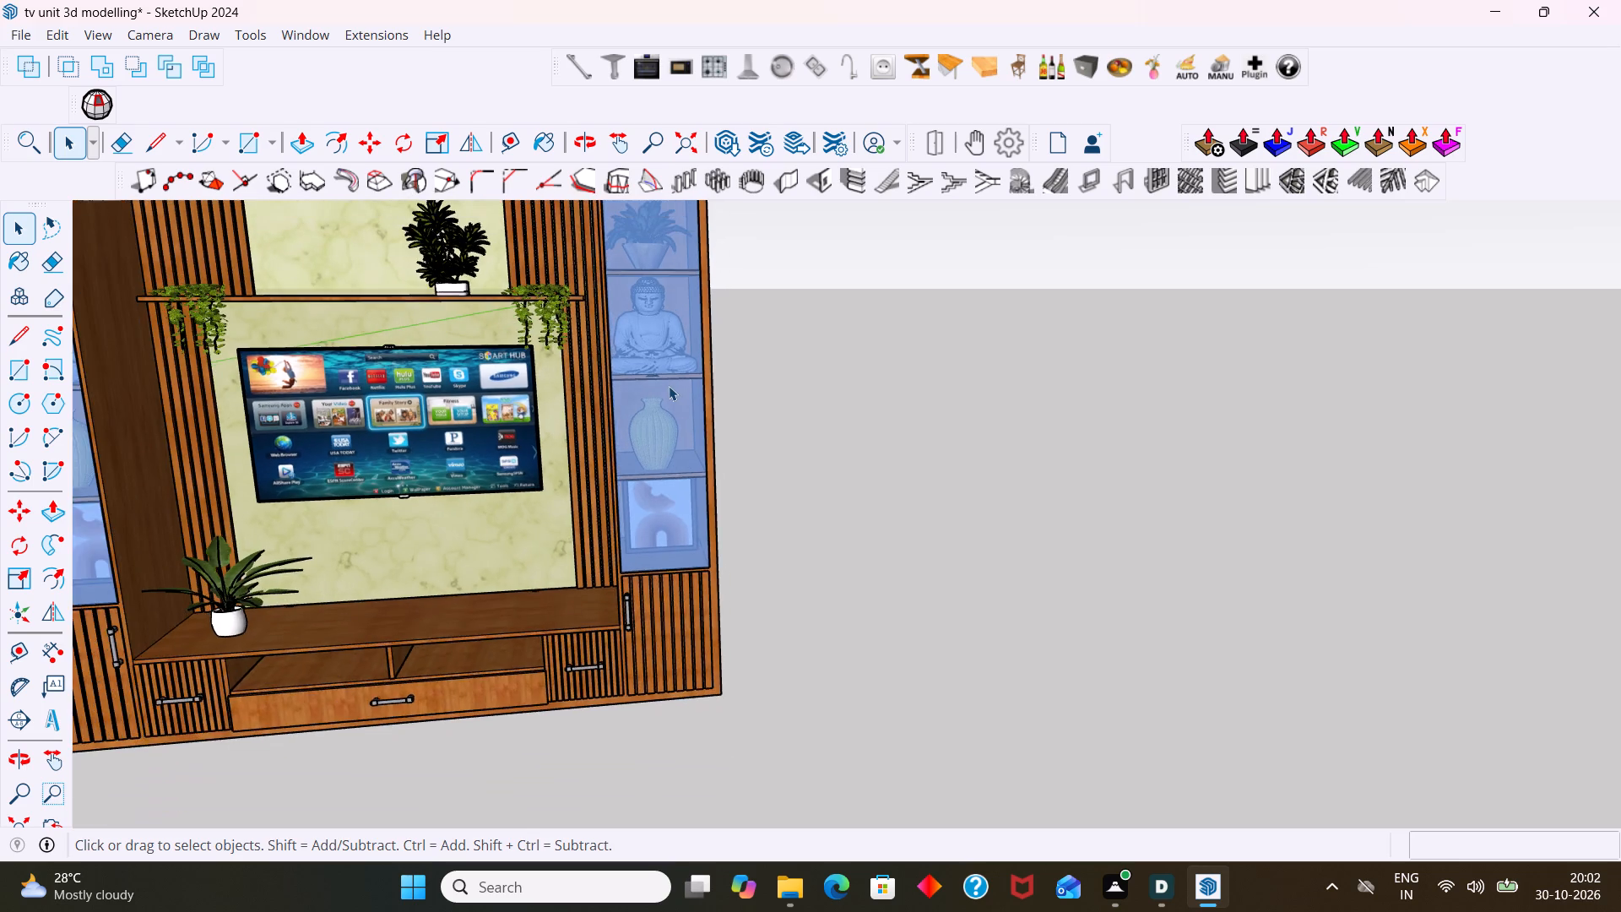
scroll(669, 386, down, 6)
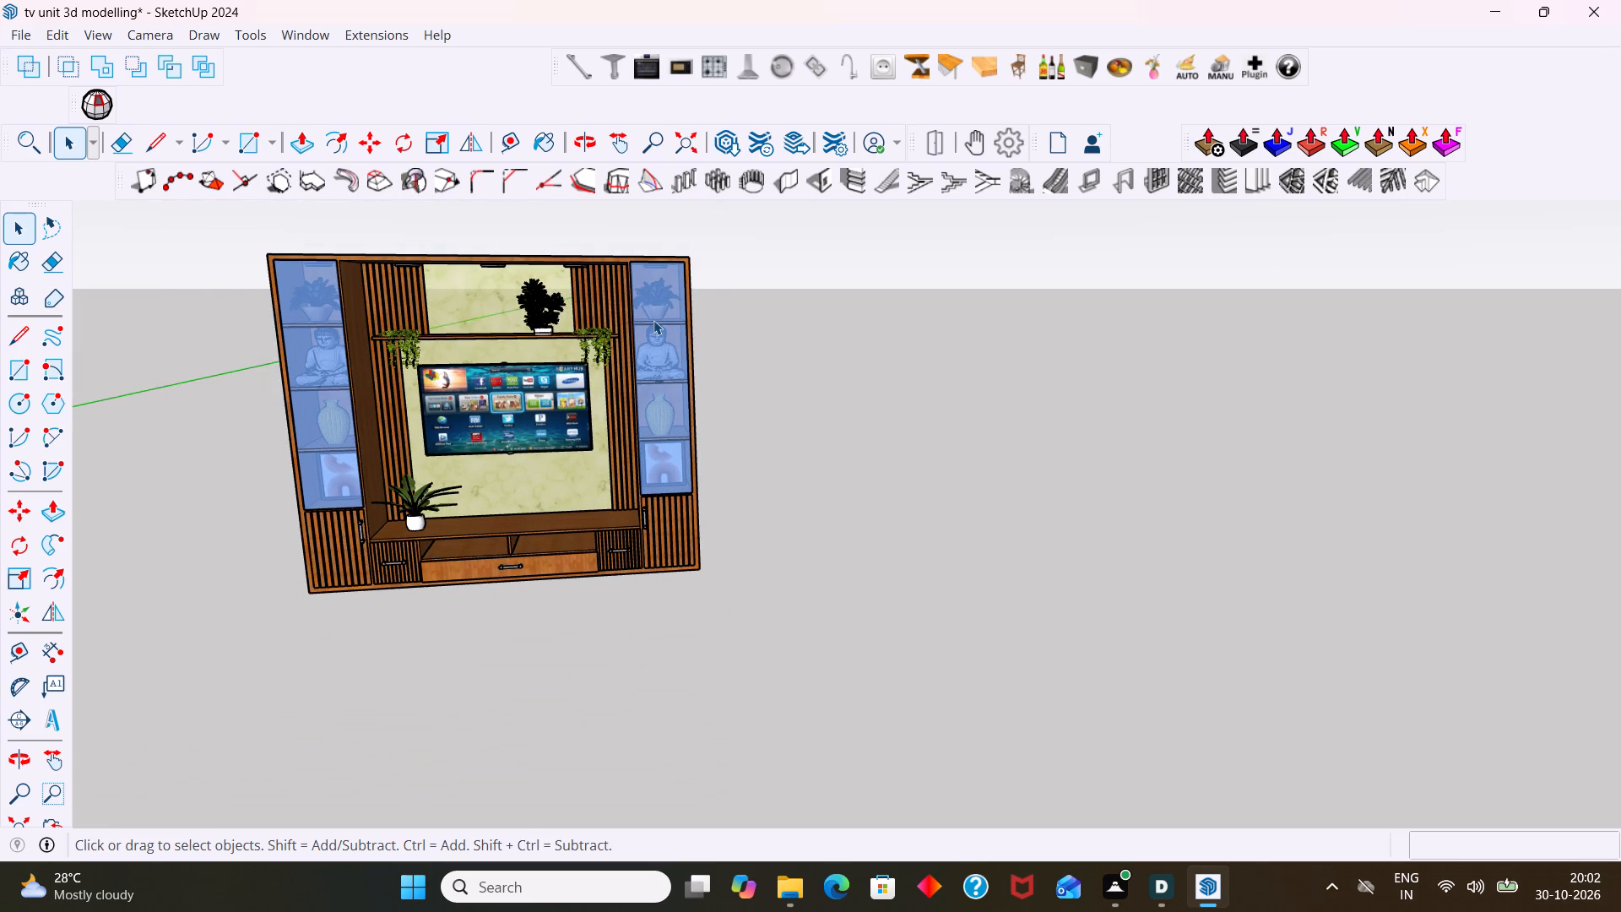
scroll(702, 332, down, 2)
click(798, 342)
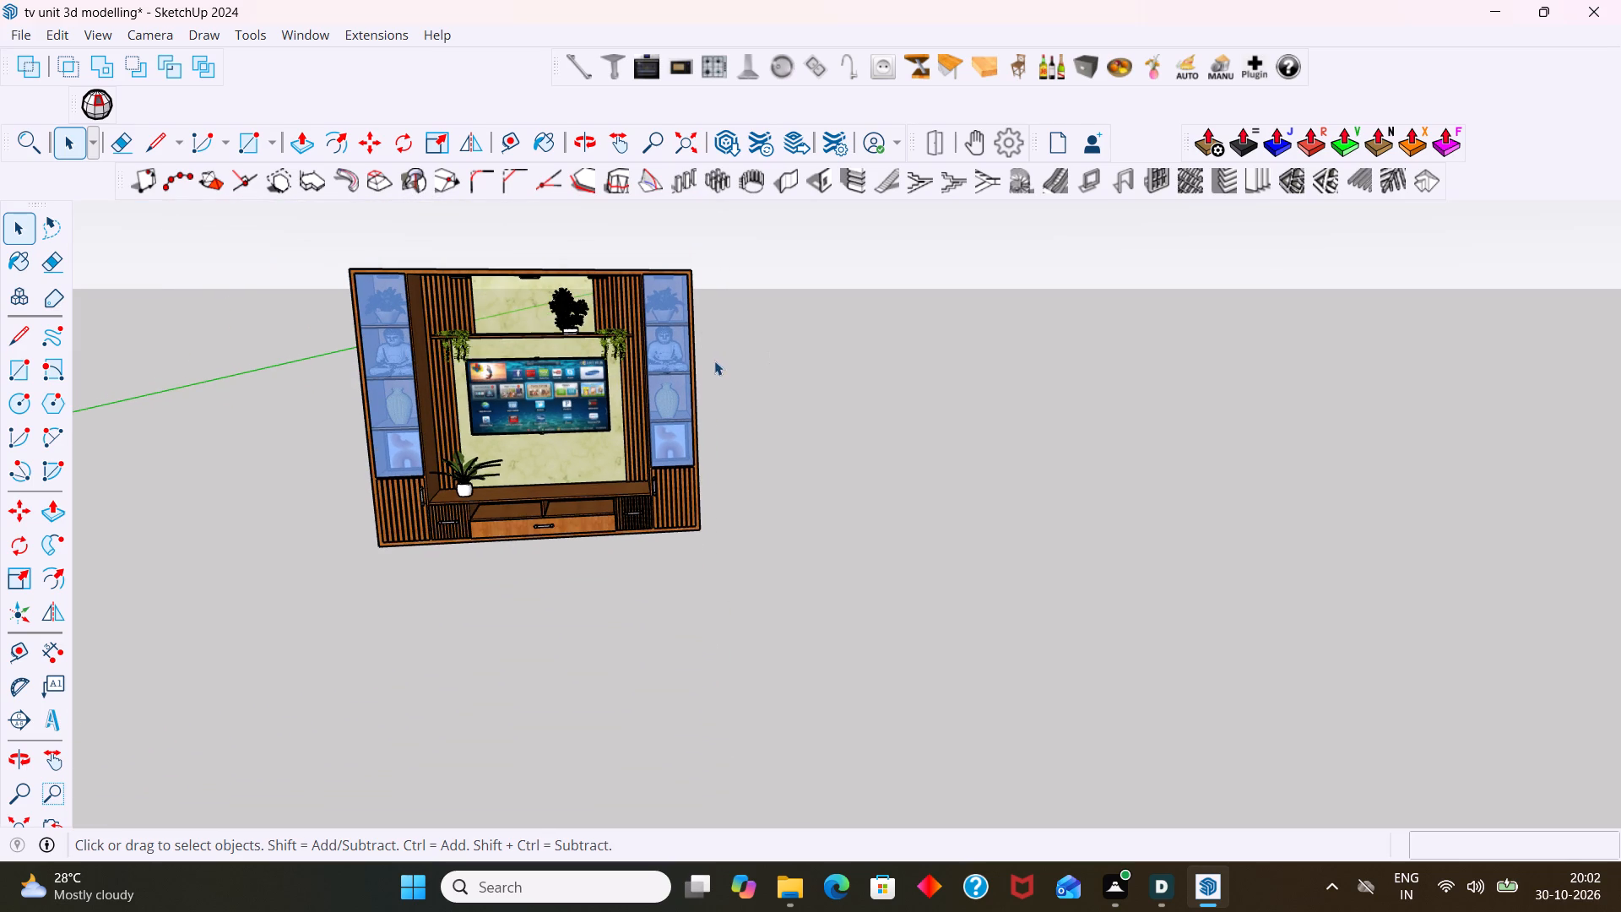
shift+middle_drag(667, 369, 675, 496)
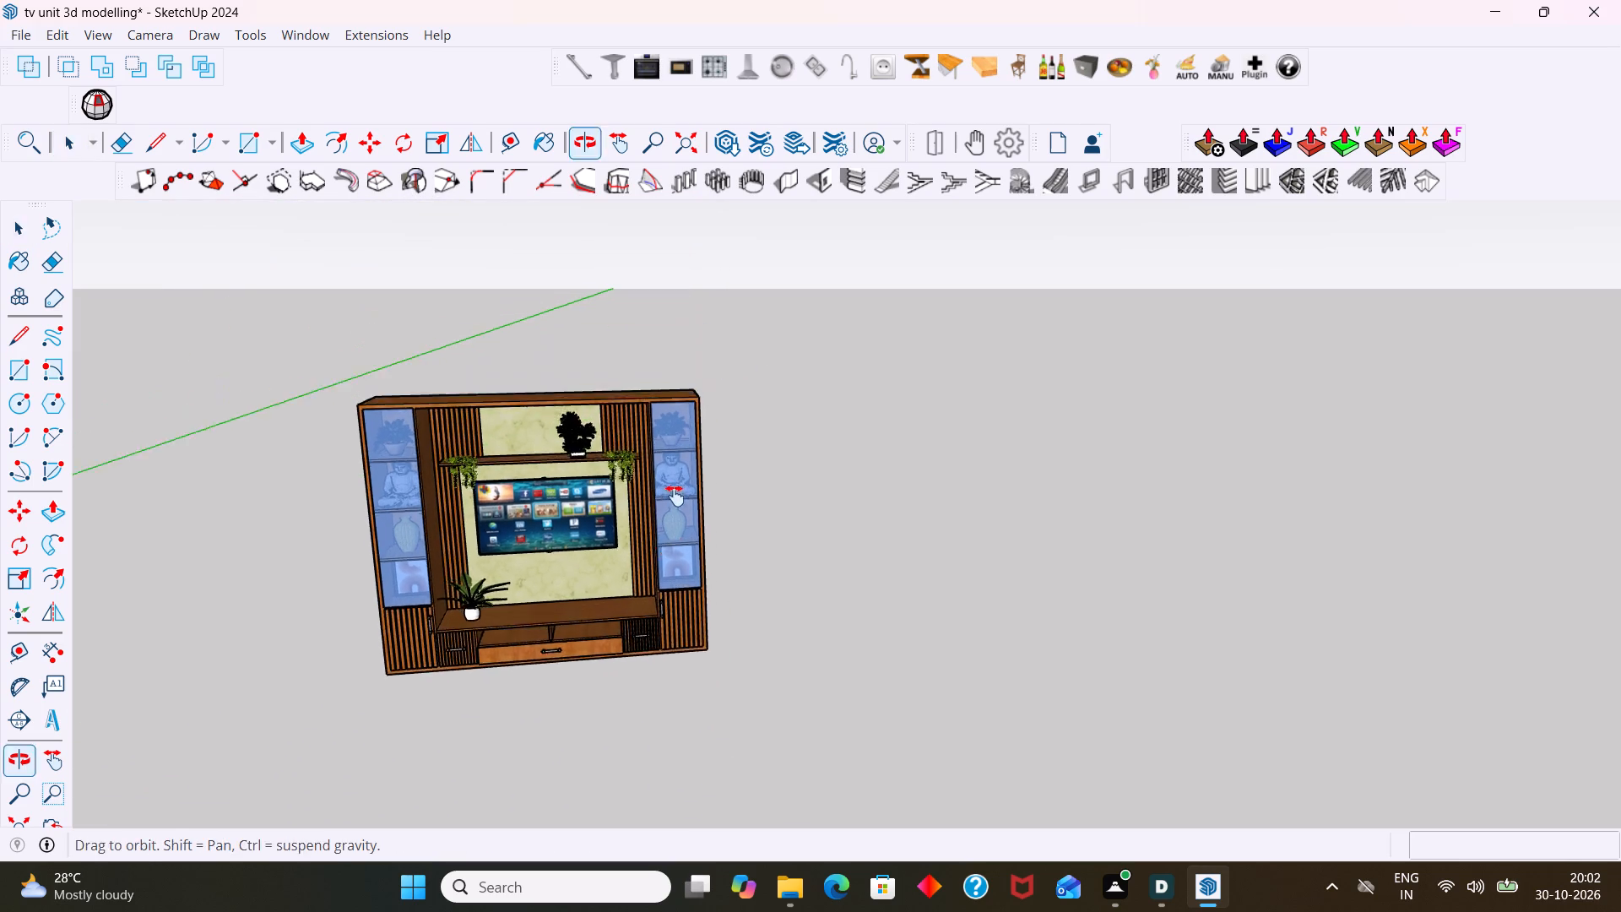
shift+middle_drag(675, 496, 668, 498)
scroll(591, 499, up, 7)
middle_drag(578, 493, 606, 481)
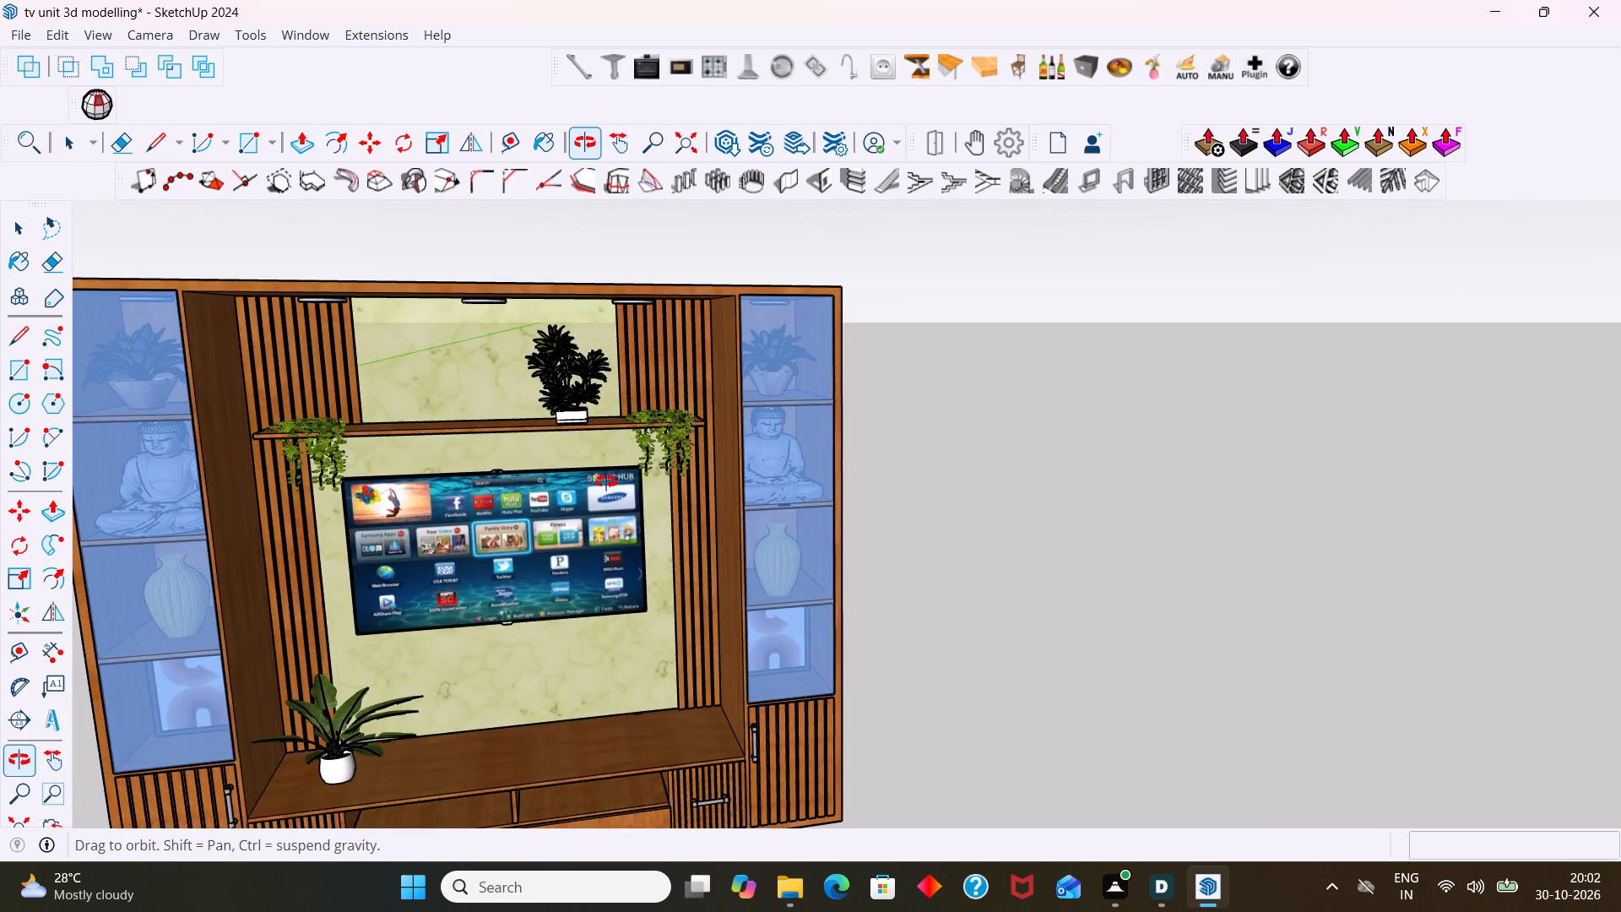
middle_drag(606, 481, 607, 481)
scroll(653, 416, down, 9)
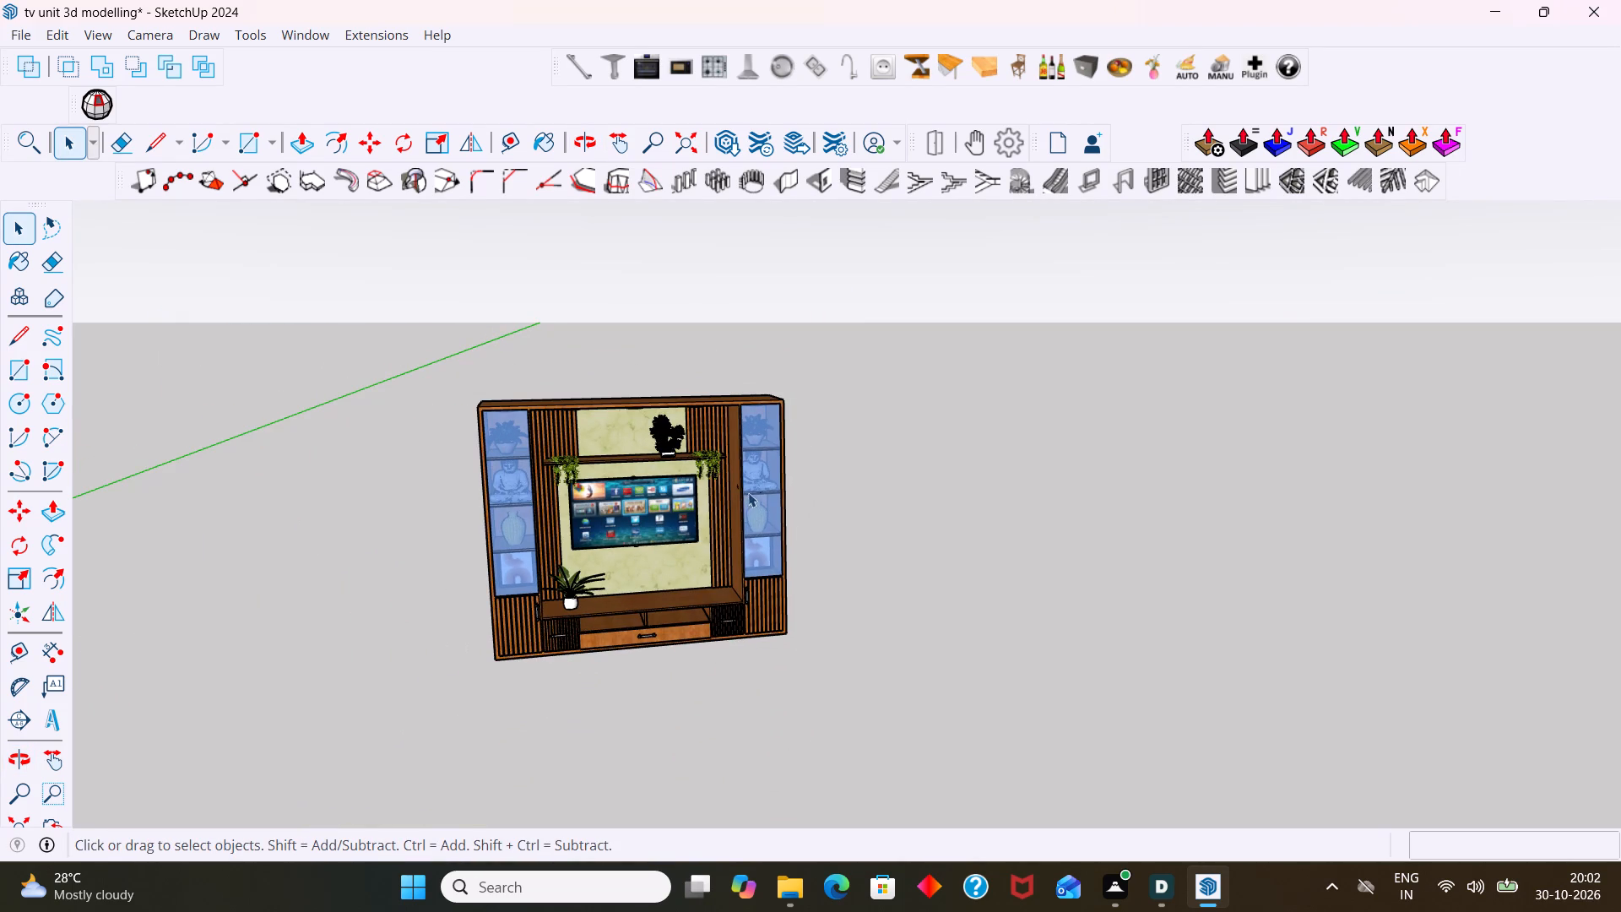
scroll(752, 485, down, 1)
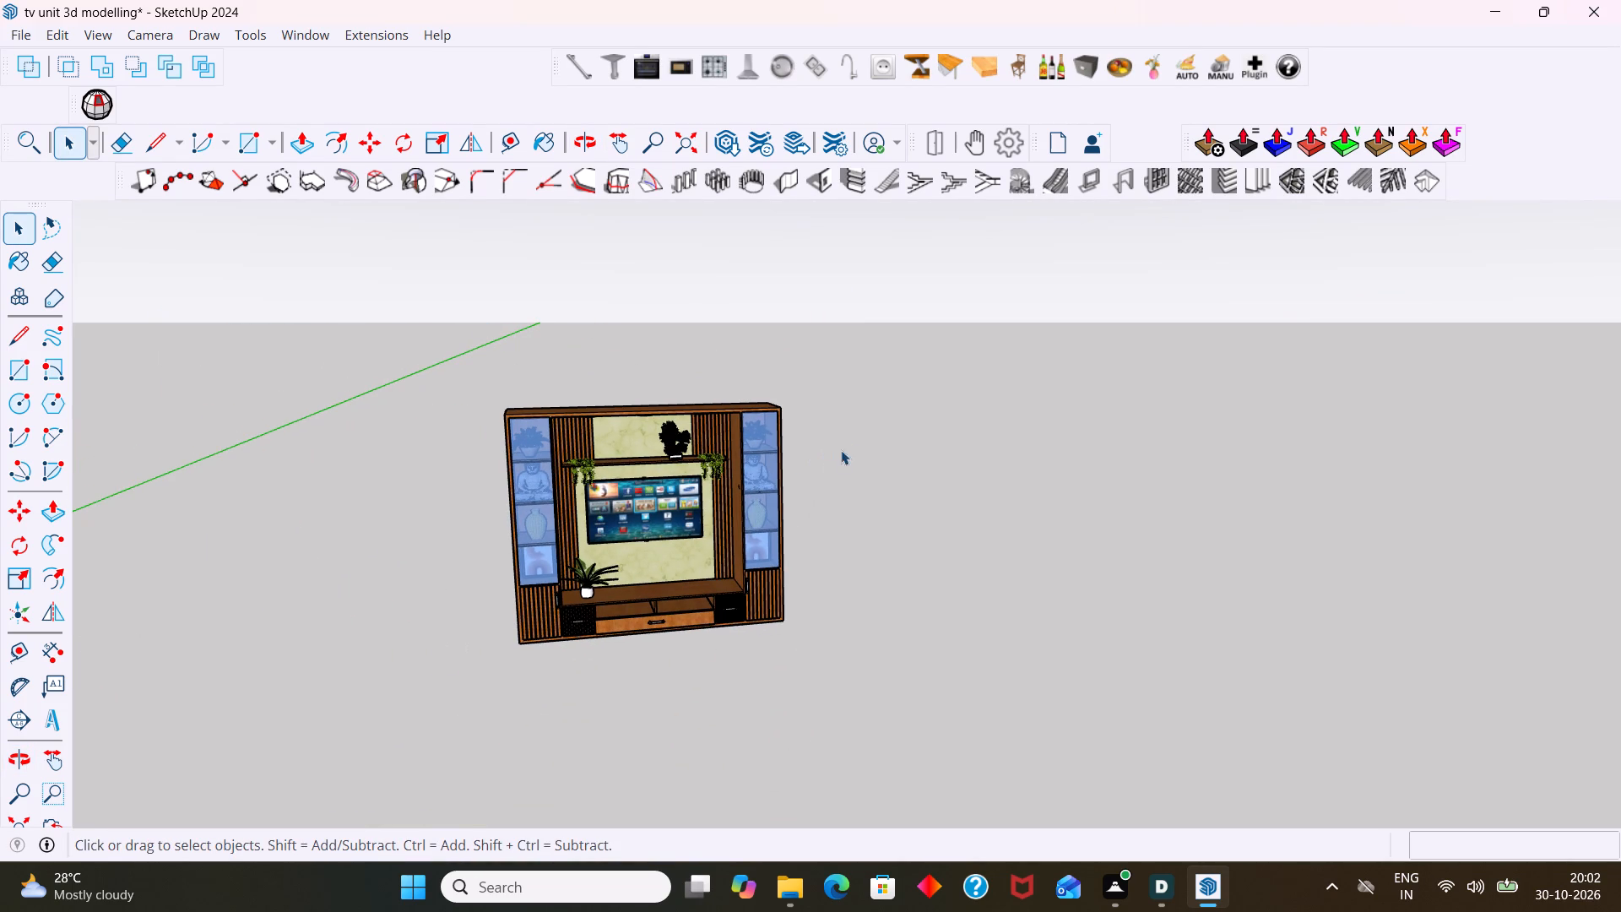
middle_drag(841, 450, 727, 546)
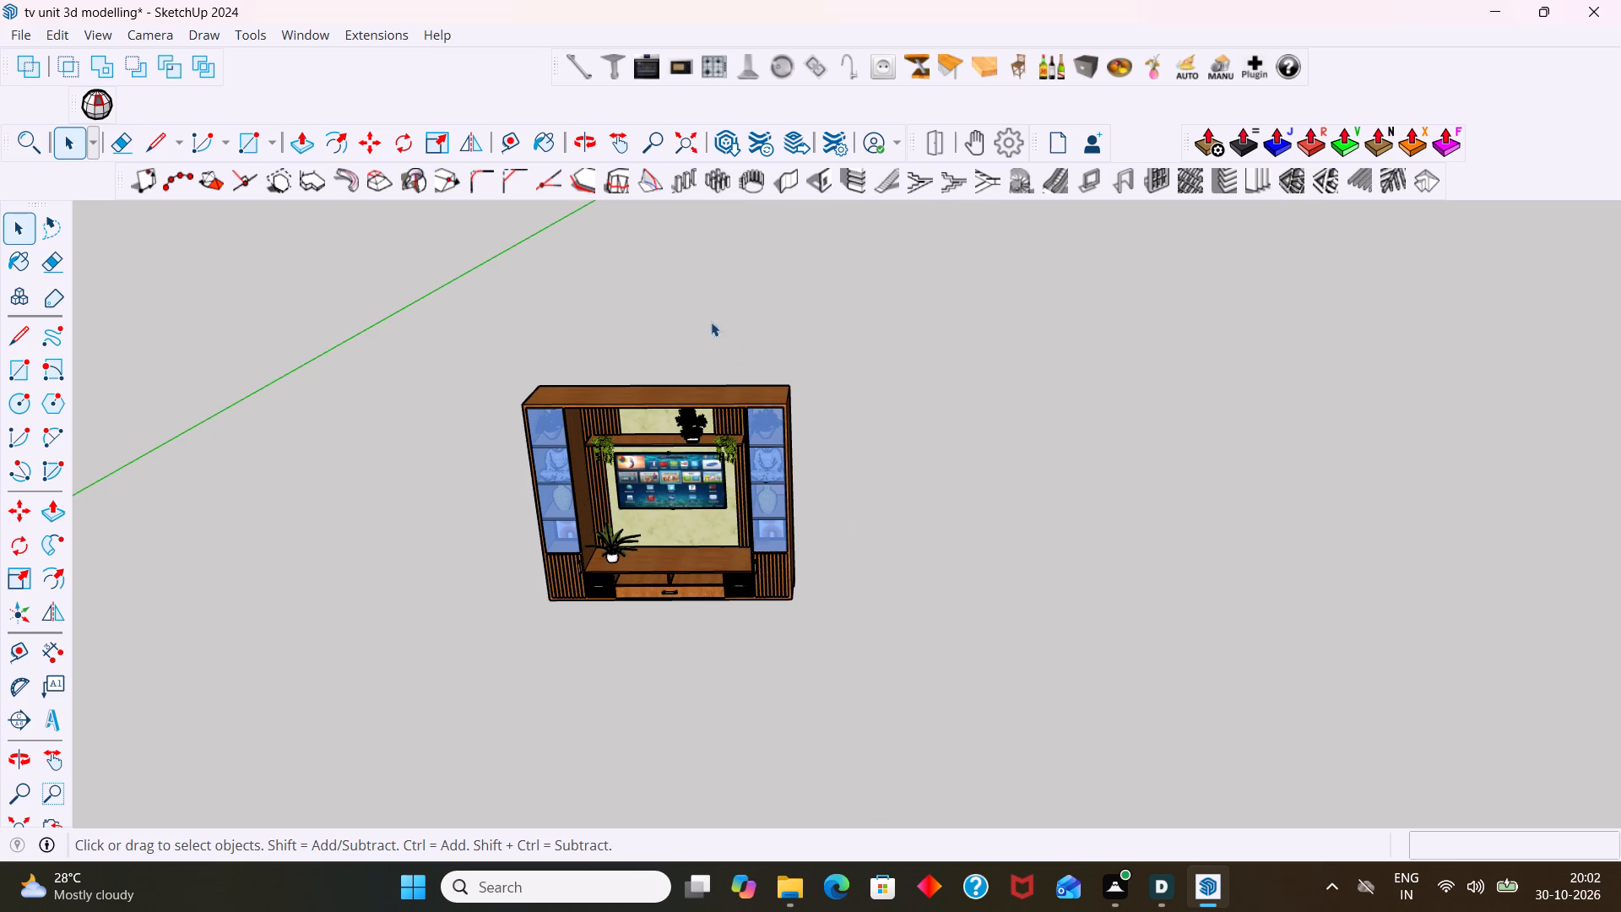
Save the TV unit model under its existing file name.
click(30, 41)
click(91, 146)
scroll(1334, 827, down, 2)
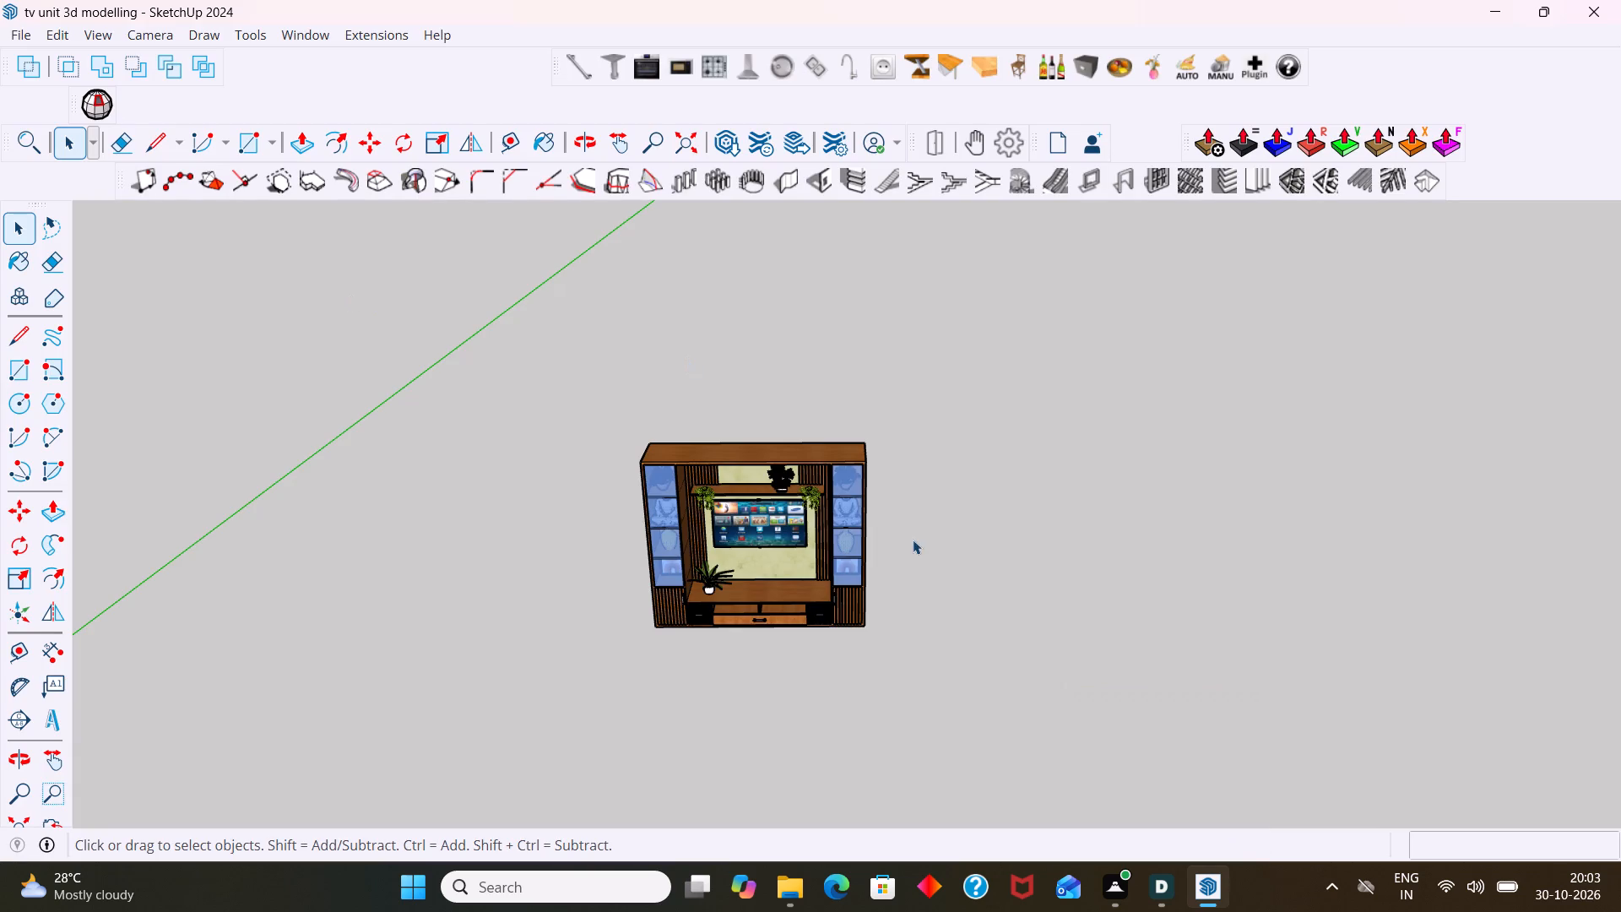
Switch to Desktop Agent and pause the activity capture.
click(1162, 893)
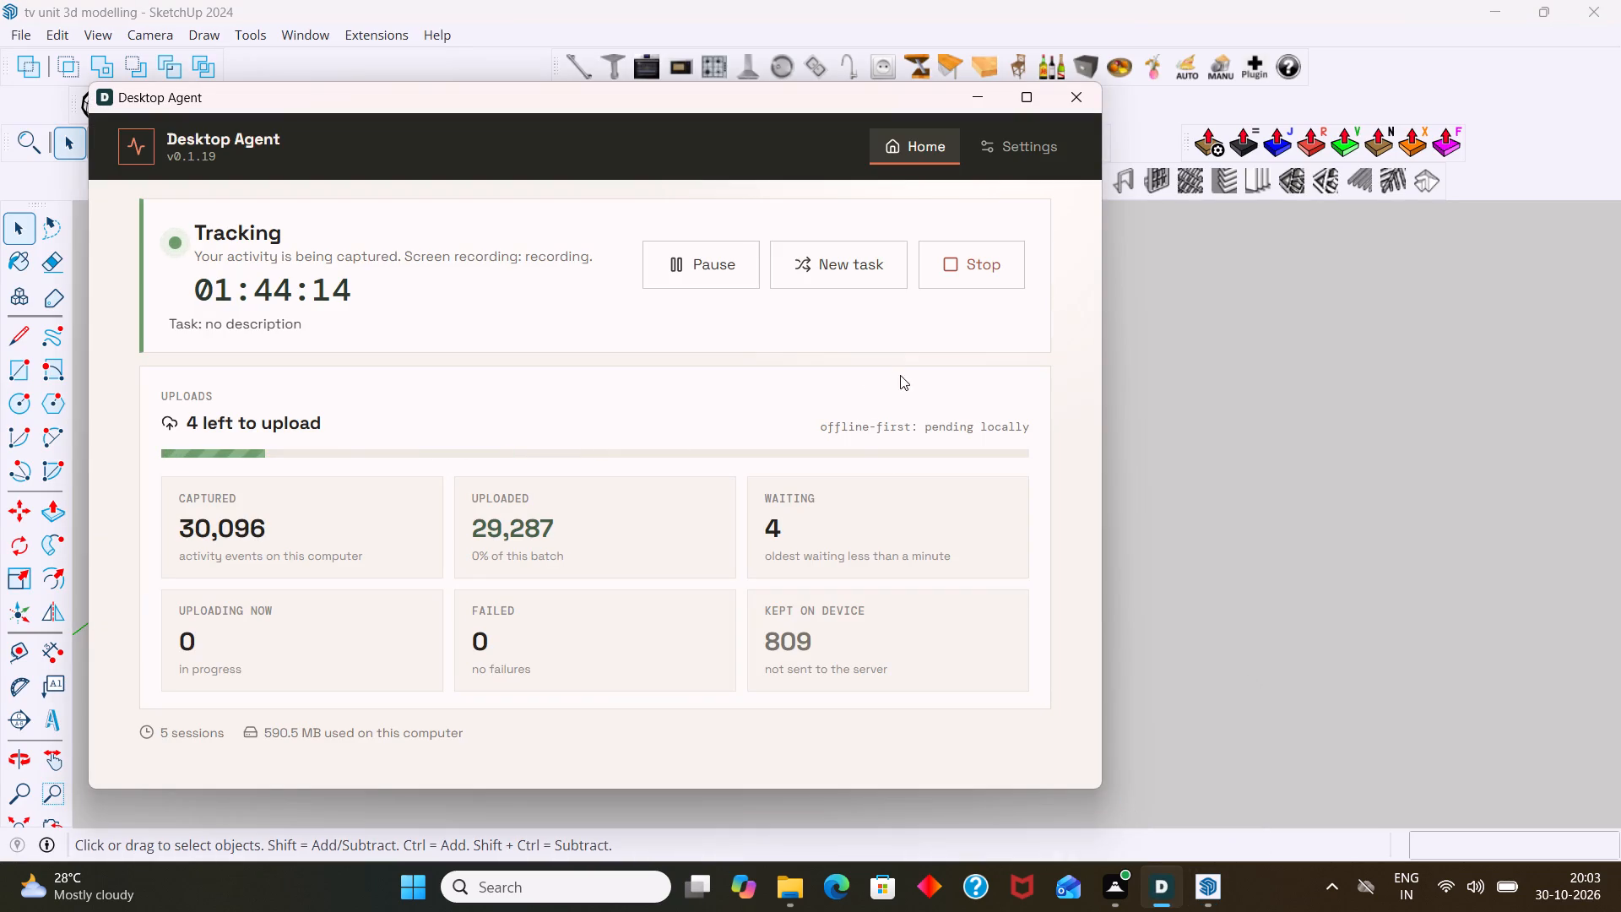
click(679, 263)
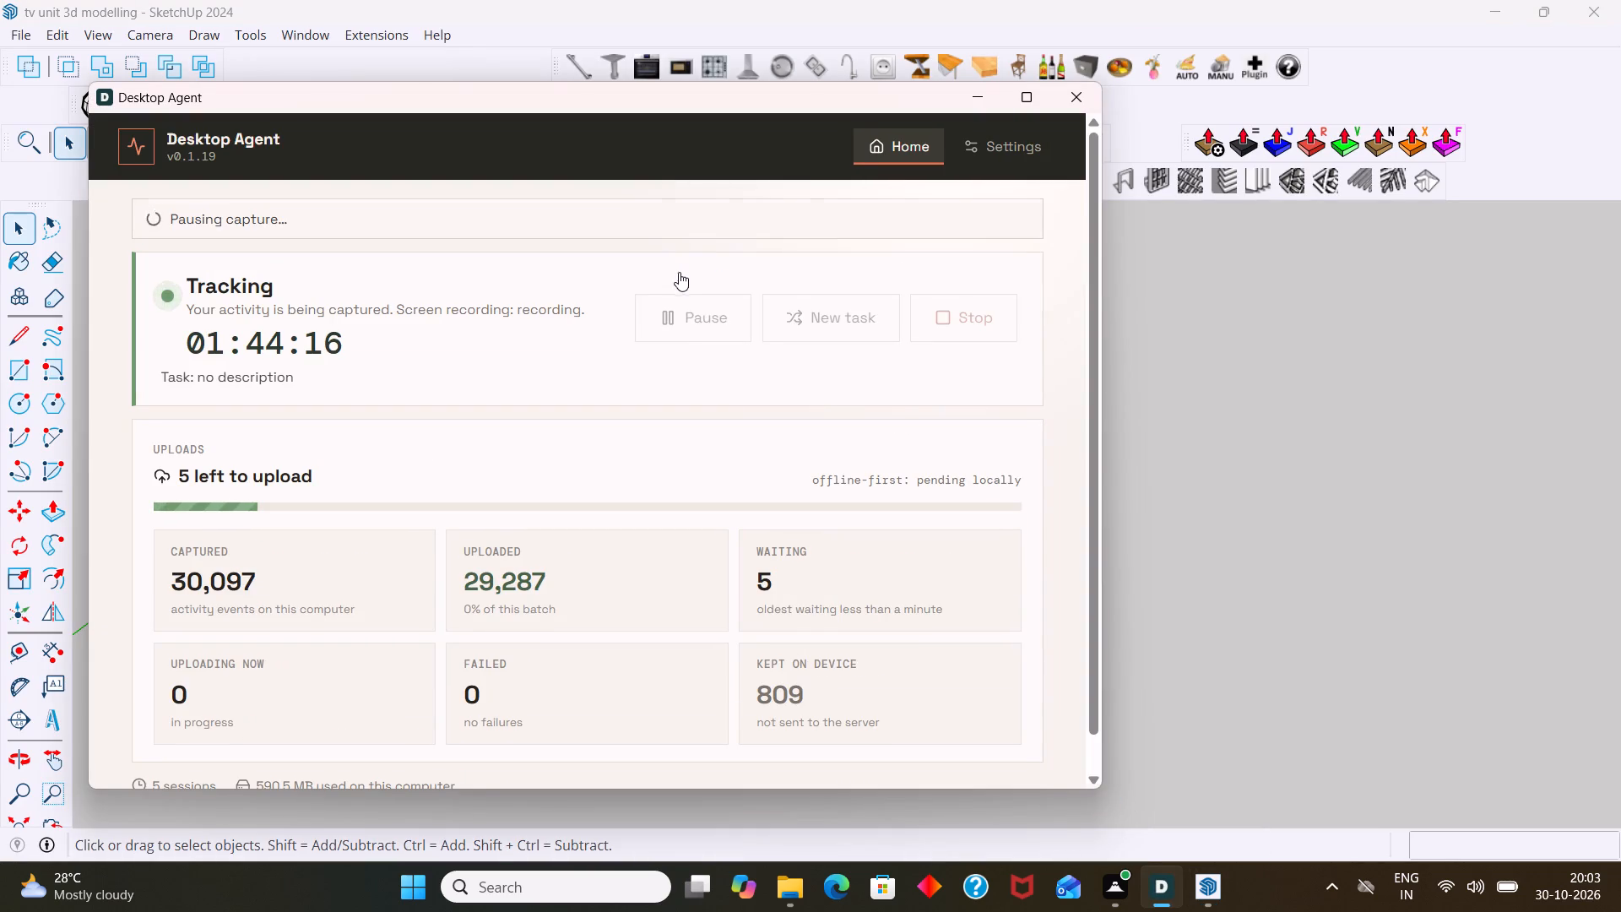
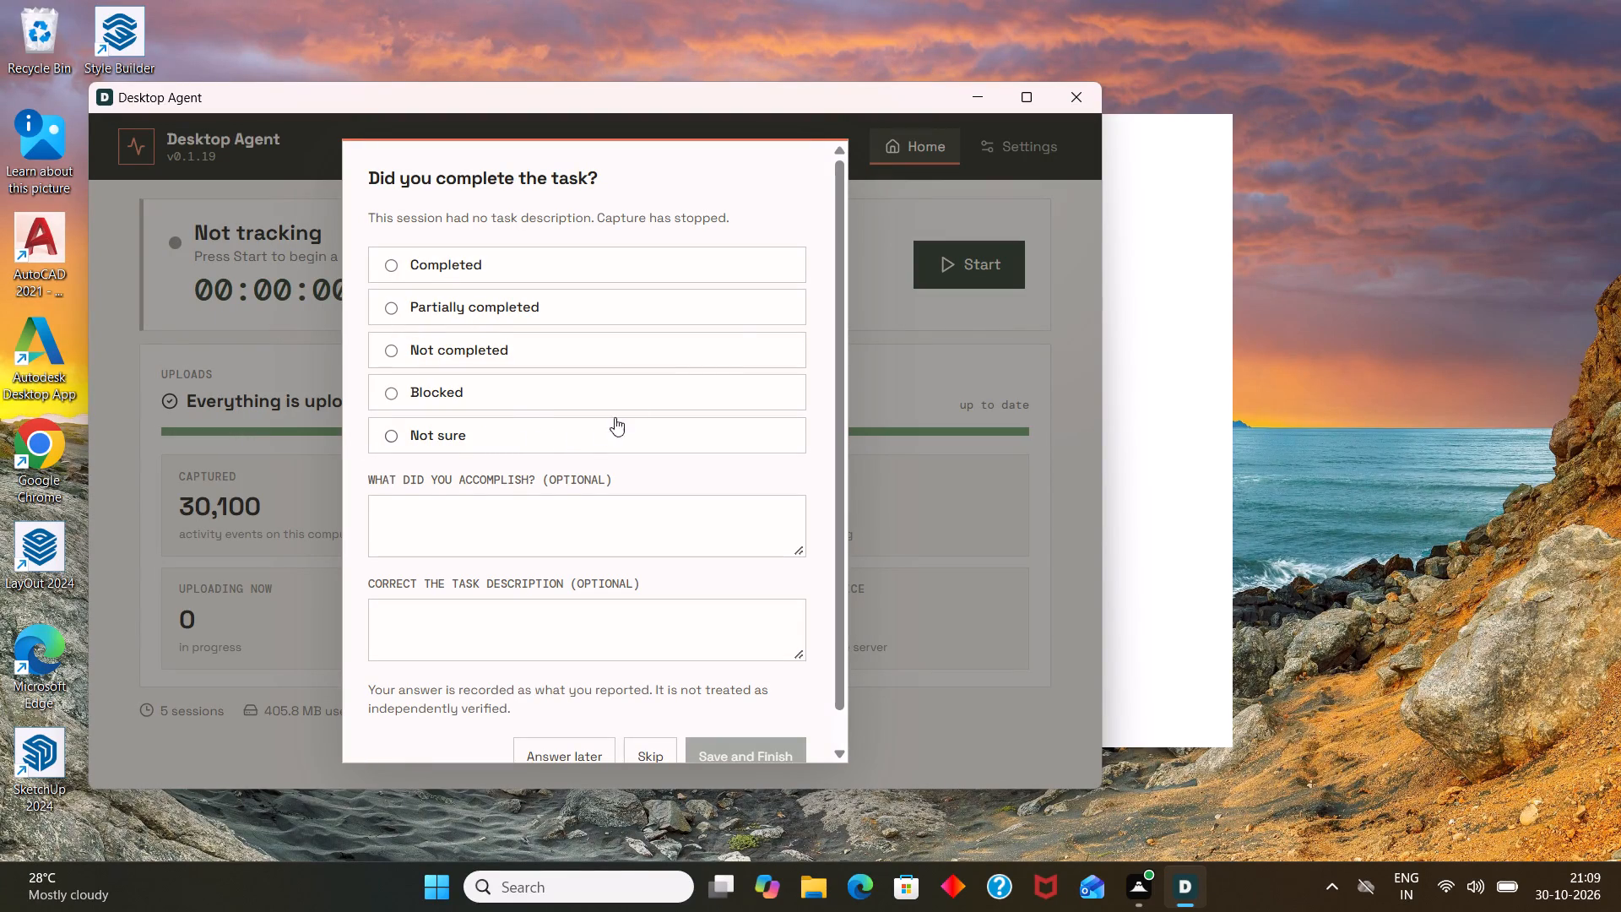
Skip the task completion questionnaire for the stopped session.
scroll(750, 648, down, 3)
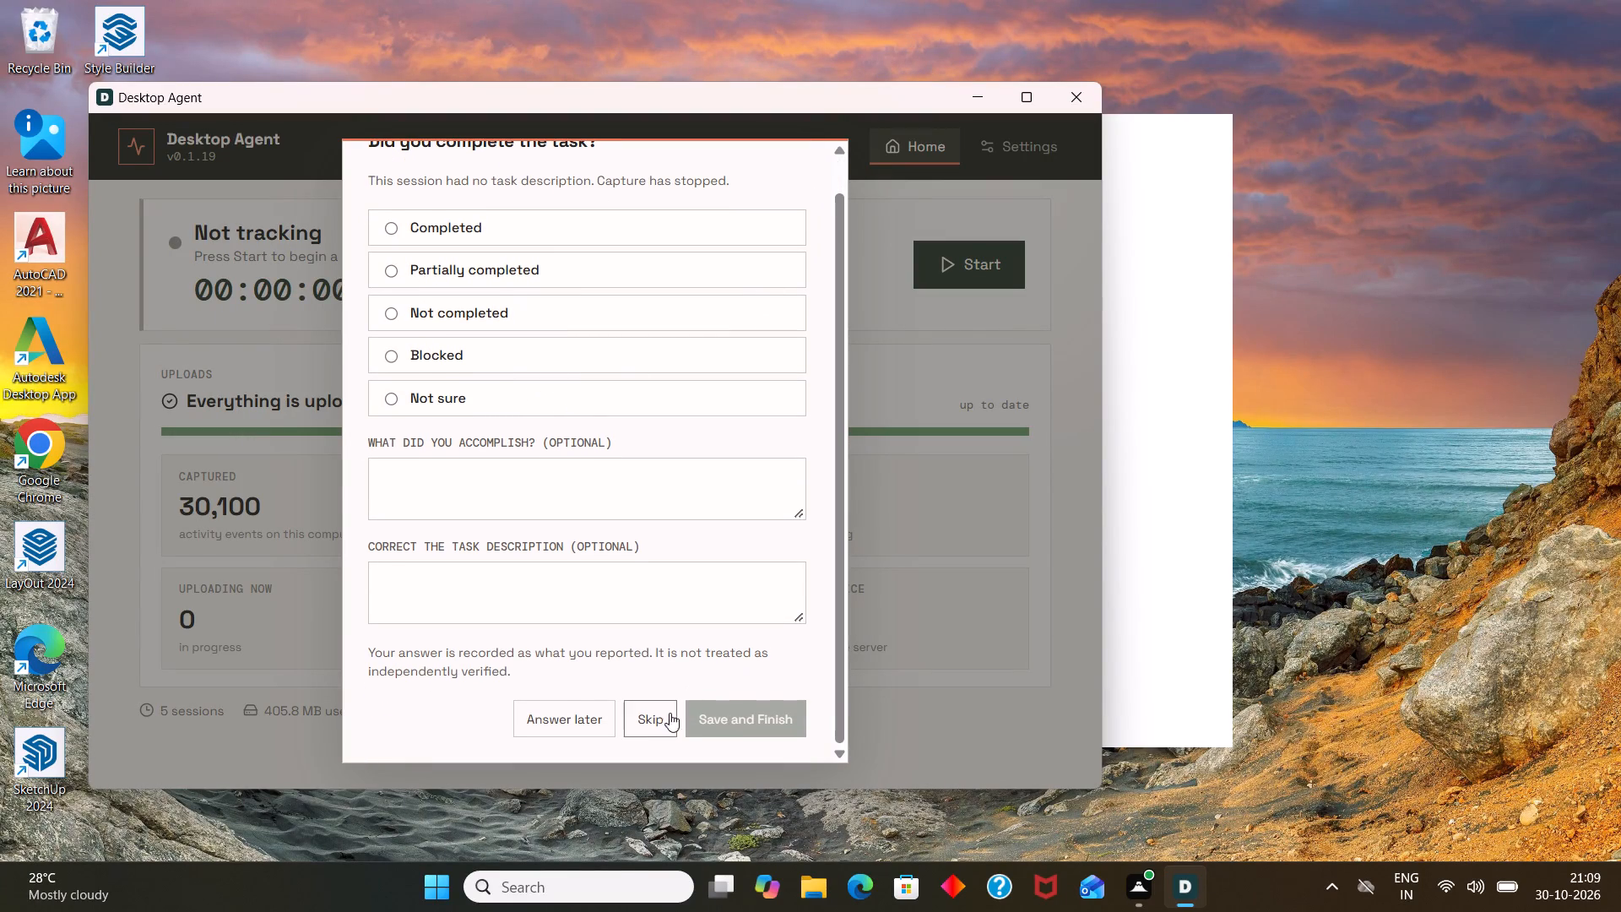
click(666, 720)
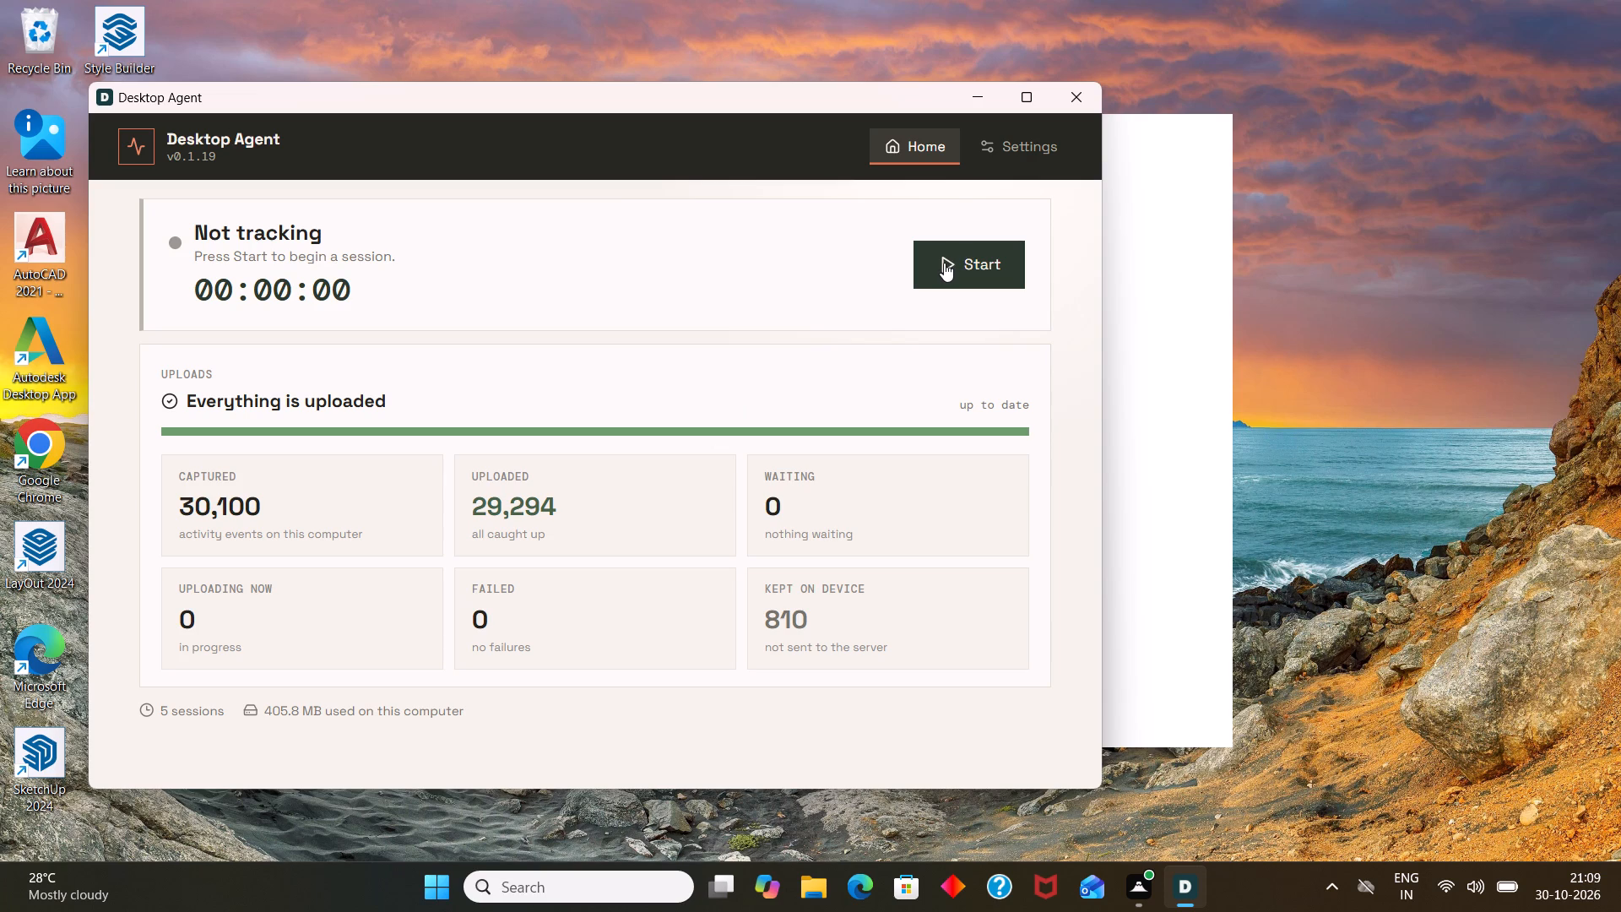
Start a new activity capture session without a task description.
click(944, 263)
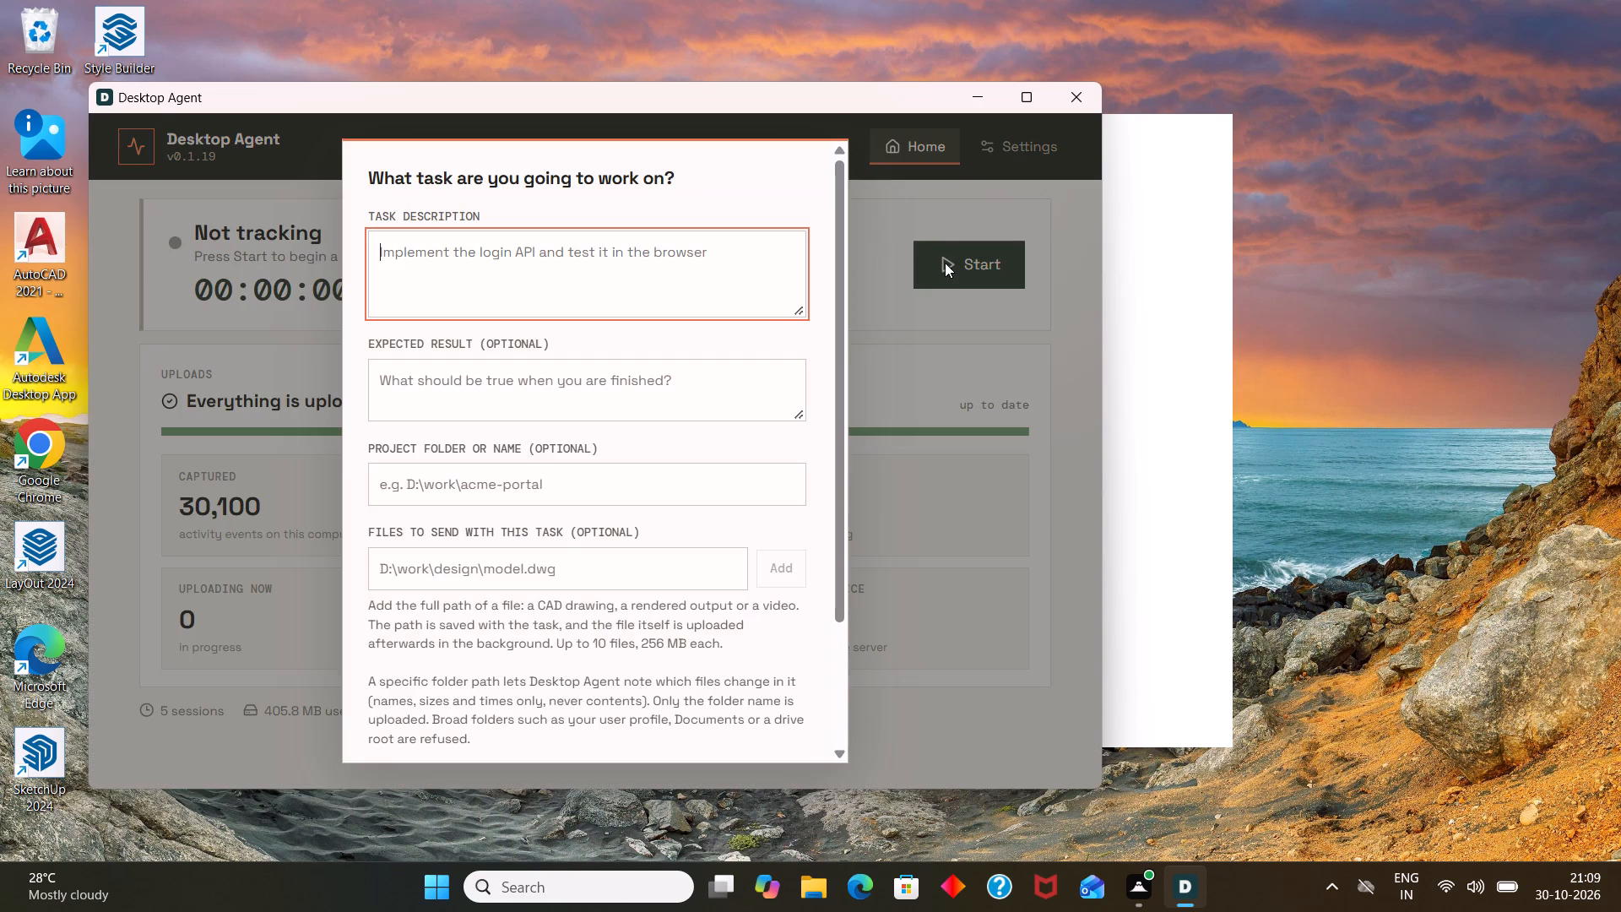
scroll(713, 604, down, 5)
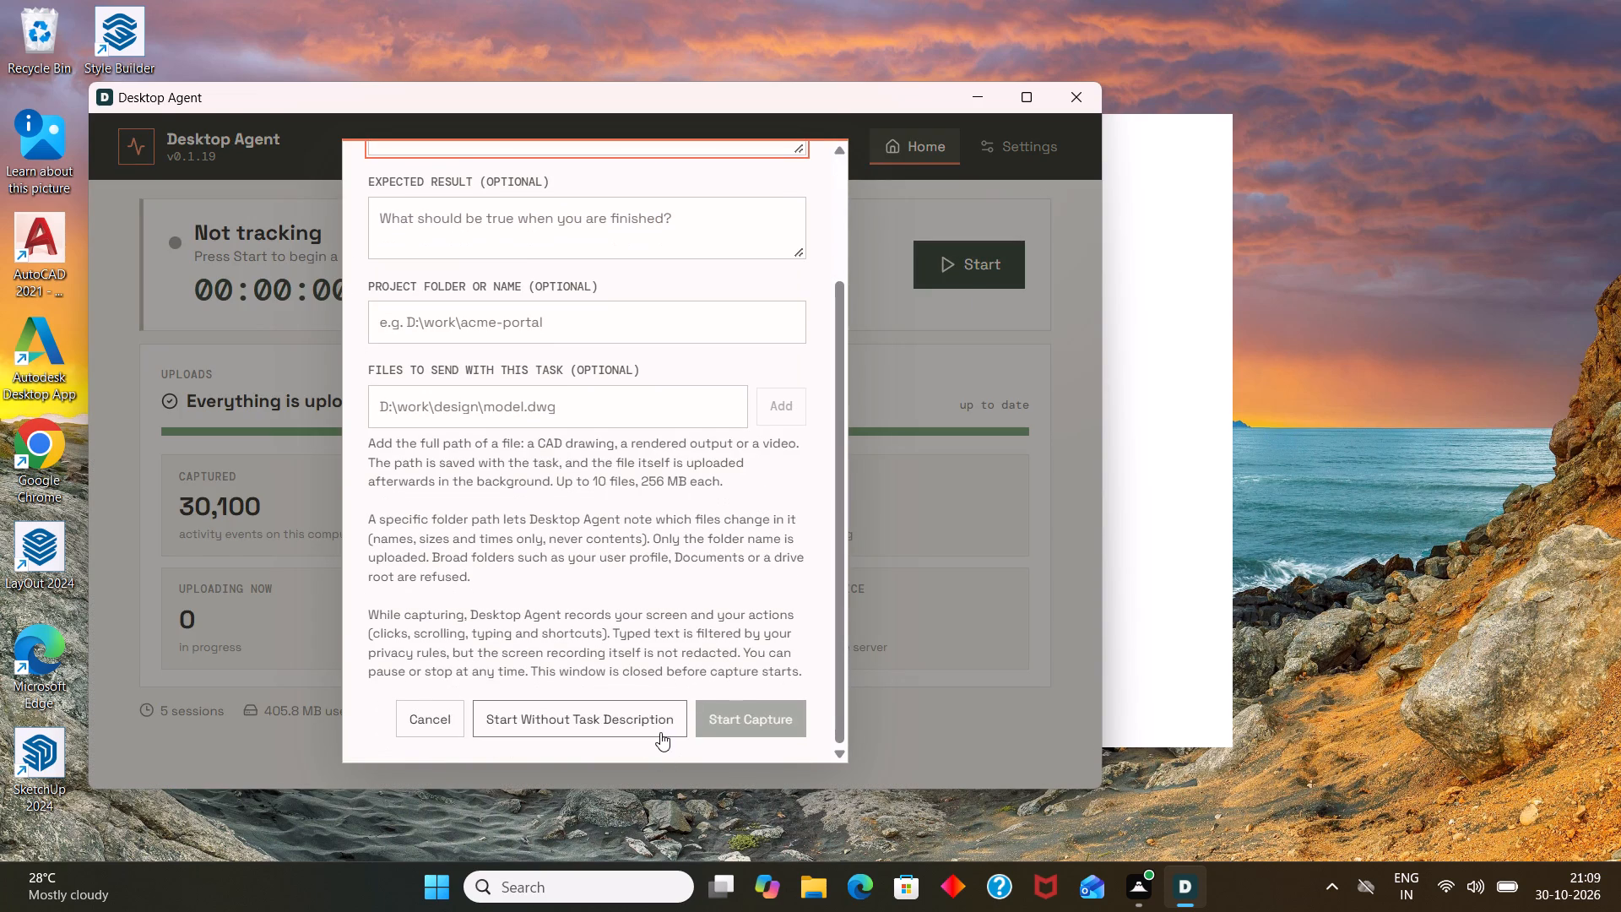
click(660, 732)
scroll(779, 603, down, 1)
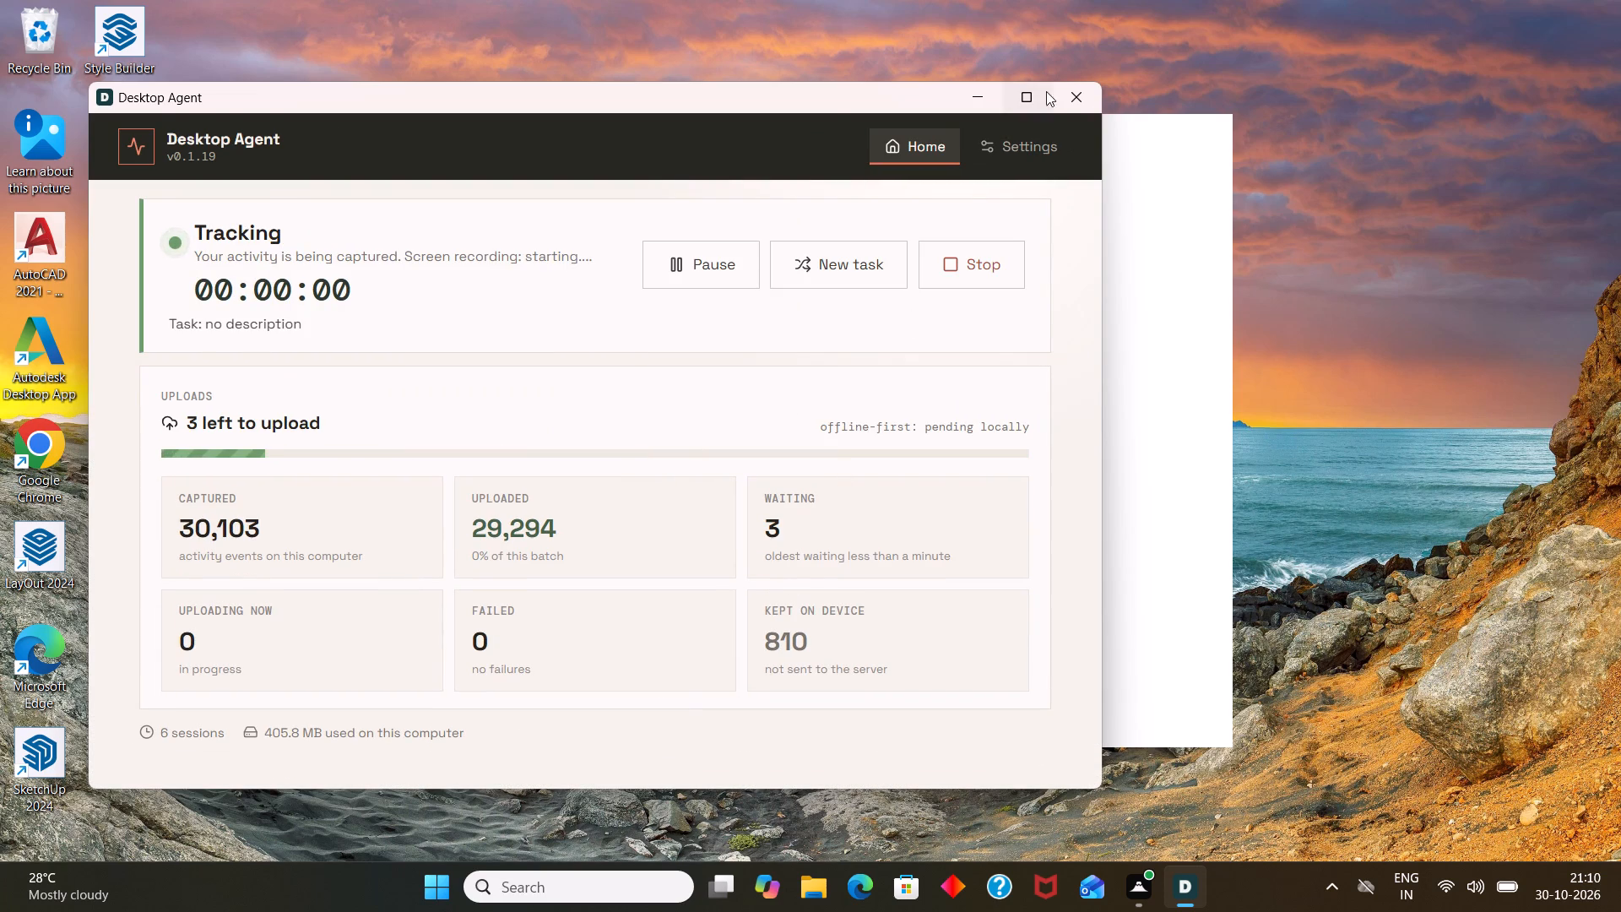
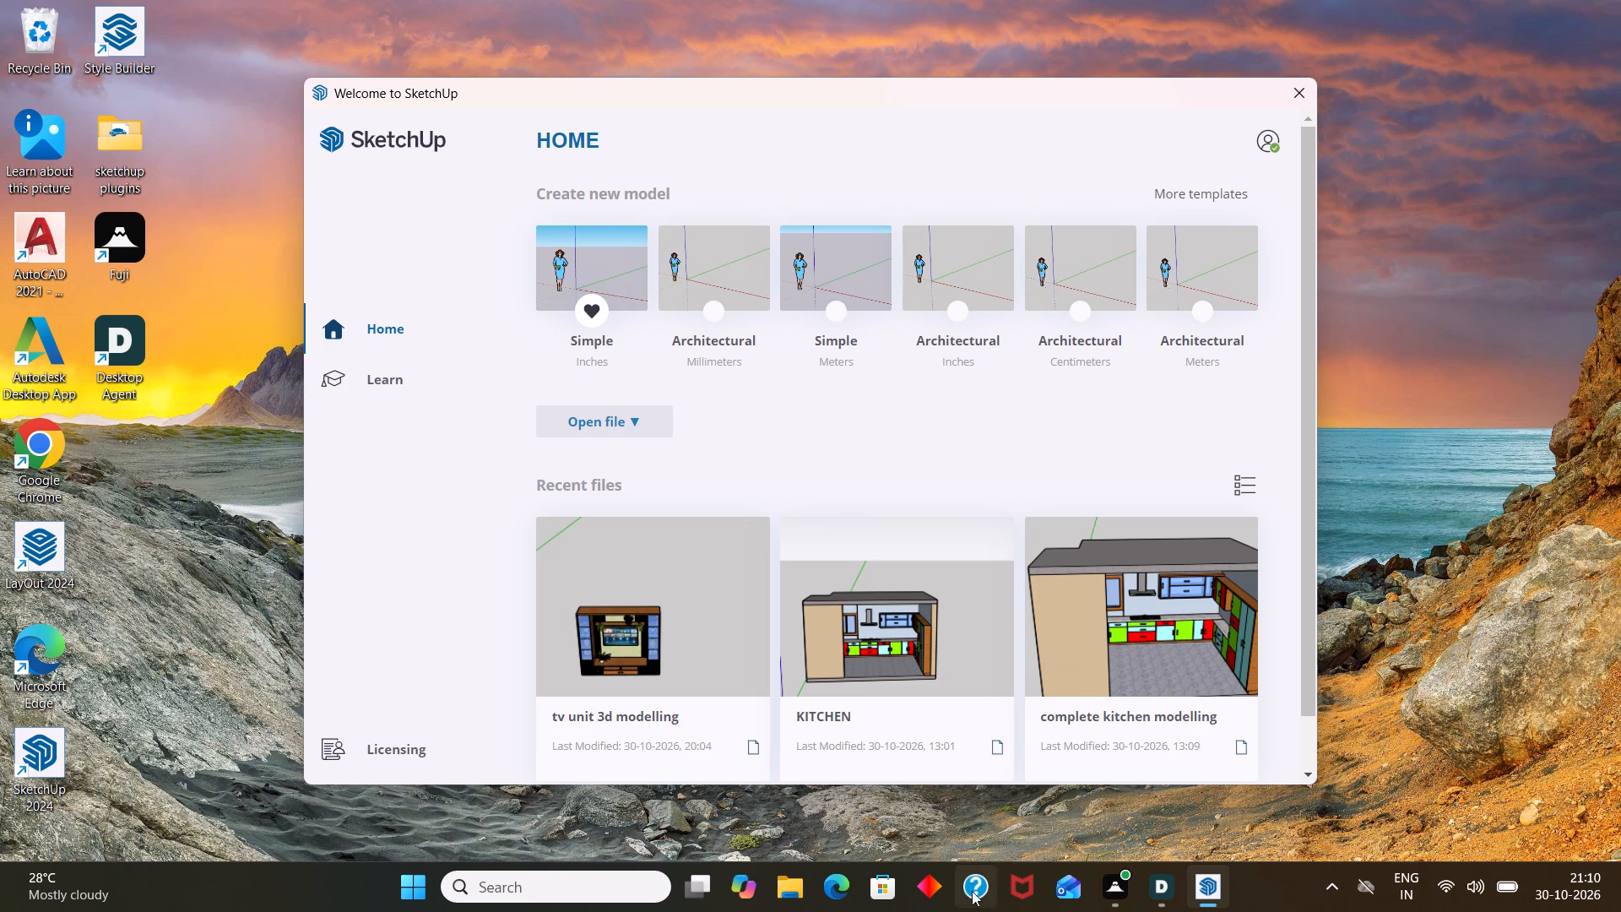
Look through the recent model files in the SketchUp welcome window for the TV unit model.
scroll(935, 770, down, 2)
scroll(671, 314, down, 1)
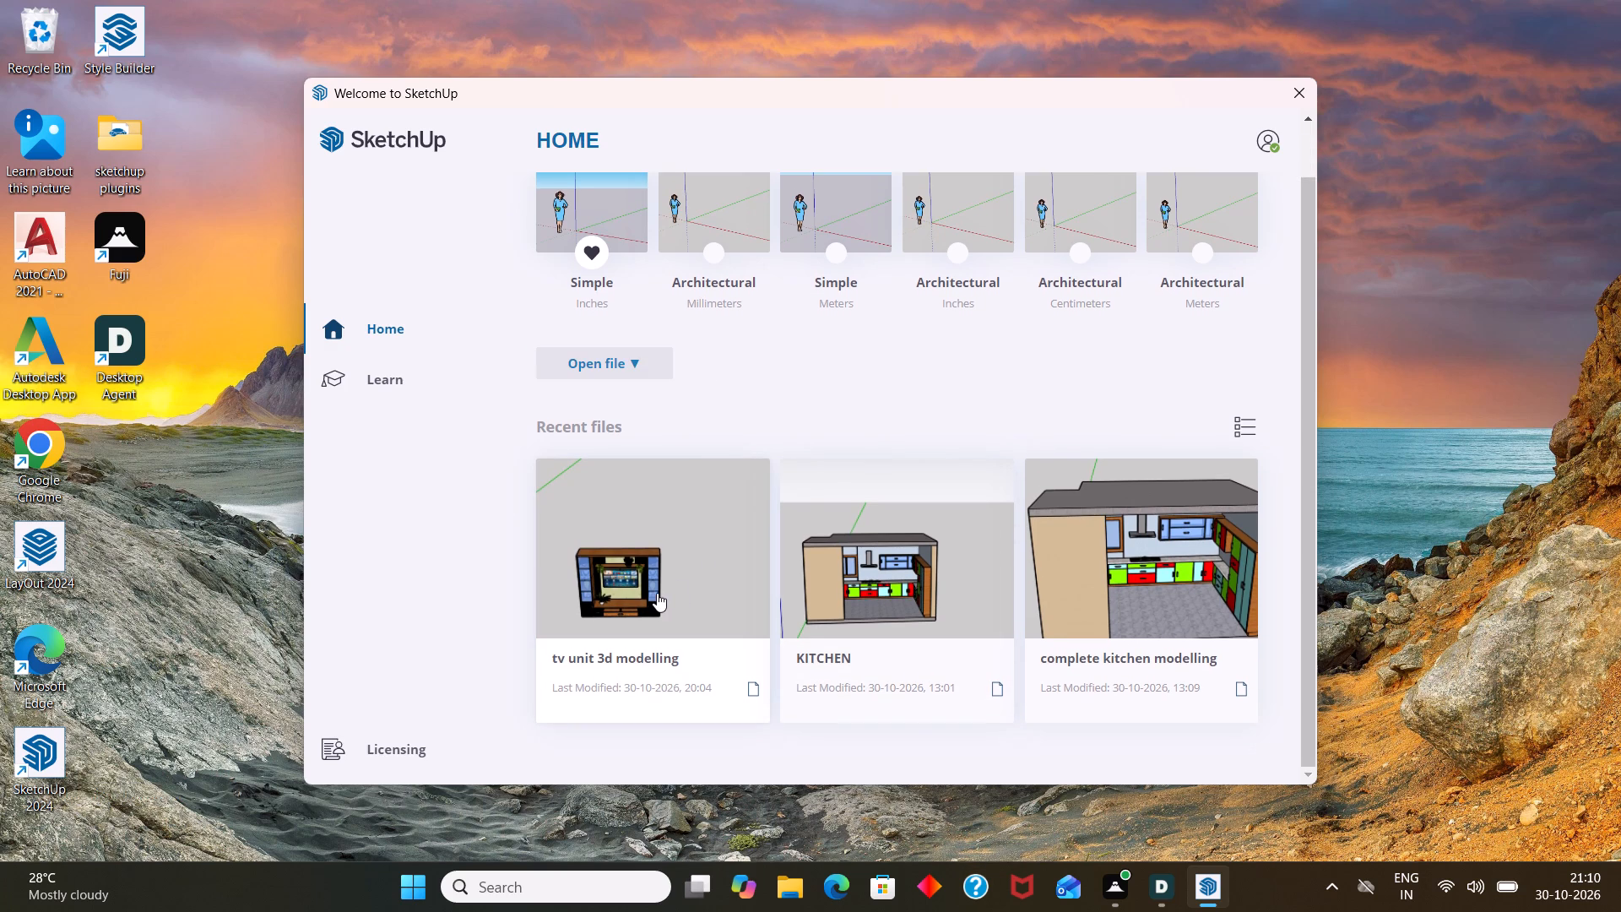
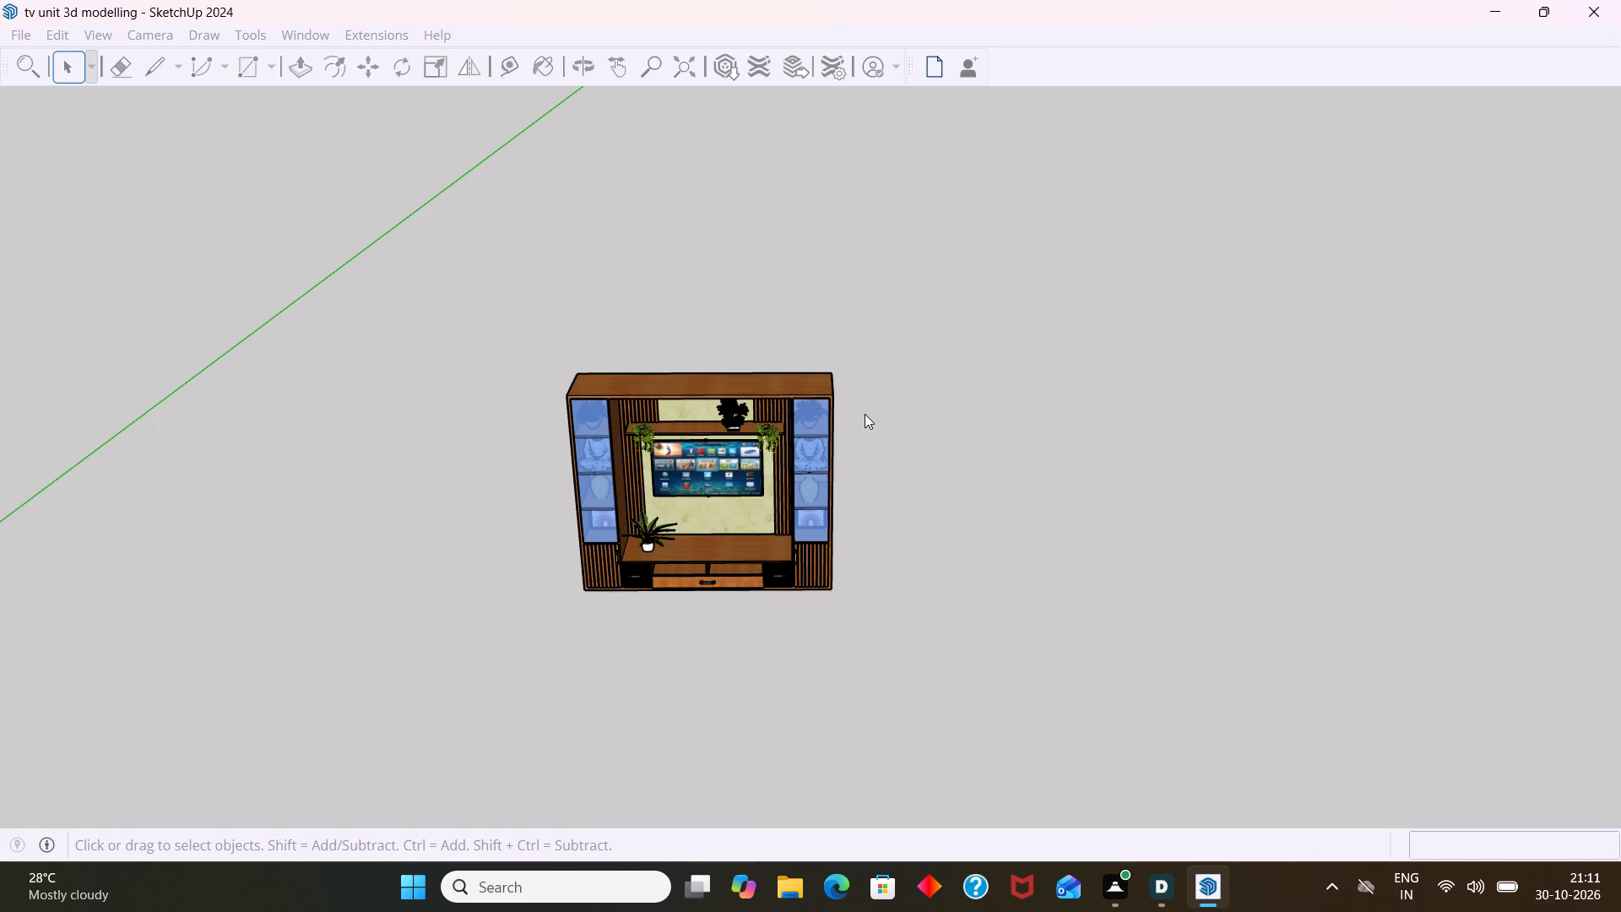
Examine the TV unit model from several angles, including the display cabinets, countertop and lower drawers.
scroll(583, 545, up, 7)
scroll(670, 528, up, 2)
middle_drag(957, 597, 946, 567)
middle_drag(946, 567, 936, 514)
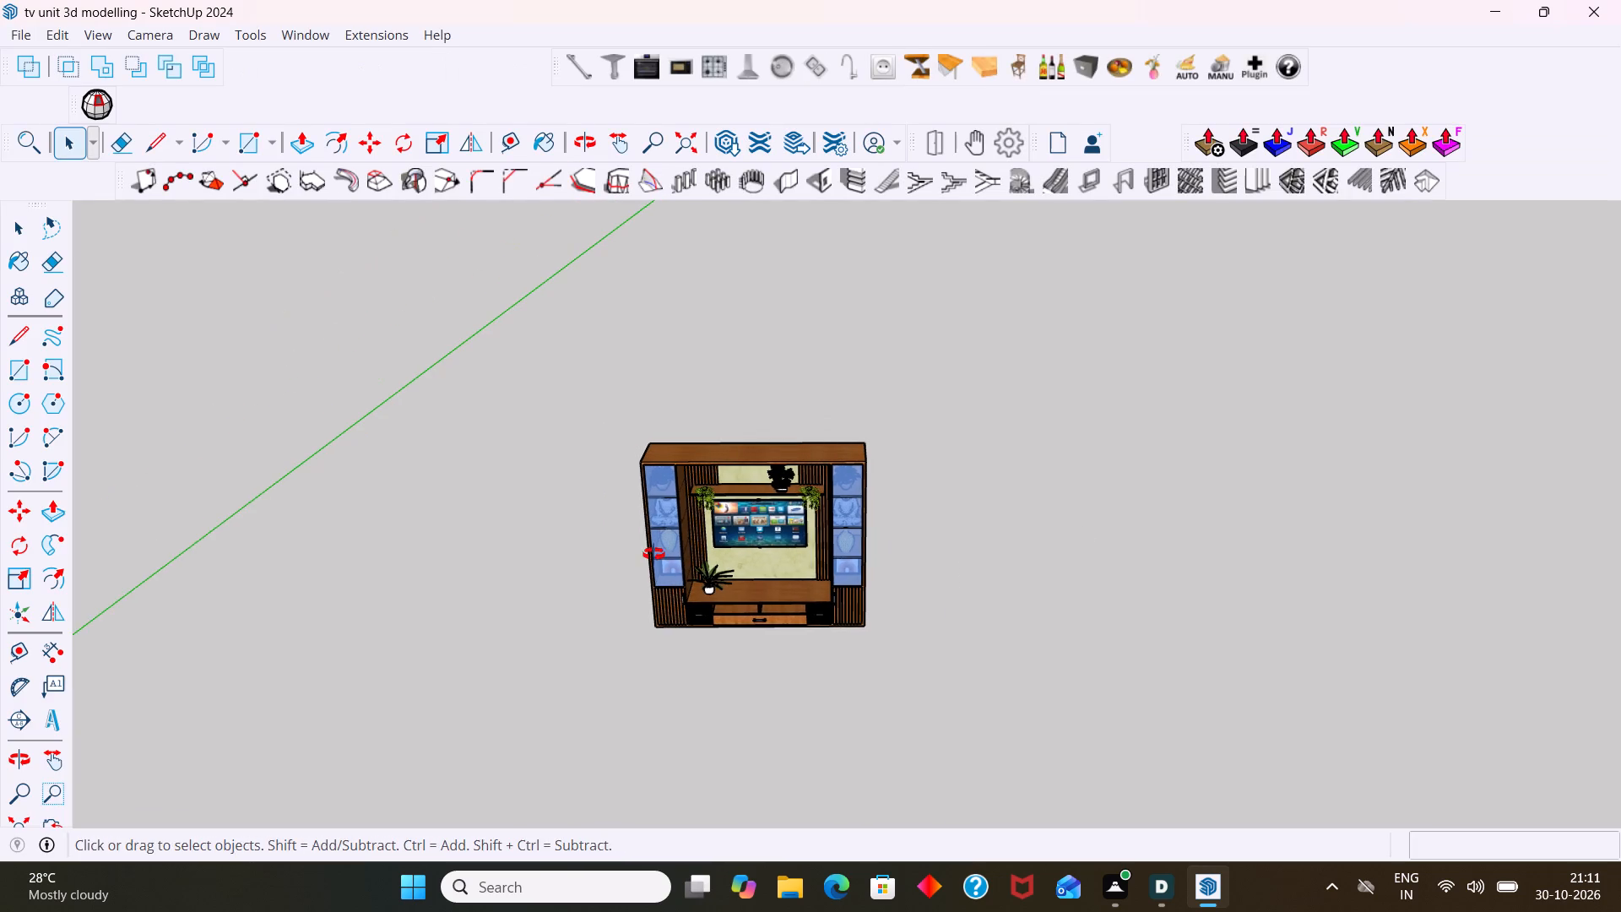
middle_drag(756, 623, 701, 448)
scroll(717, 459, up, 9)
shift+middle_drag(649, 422, 698, 535)
middle_drag(711, 525, 724, 467)
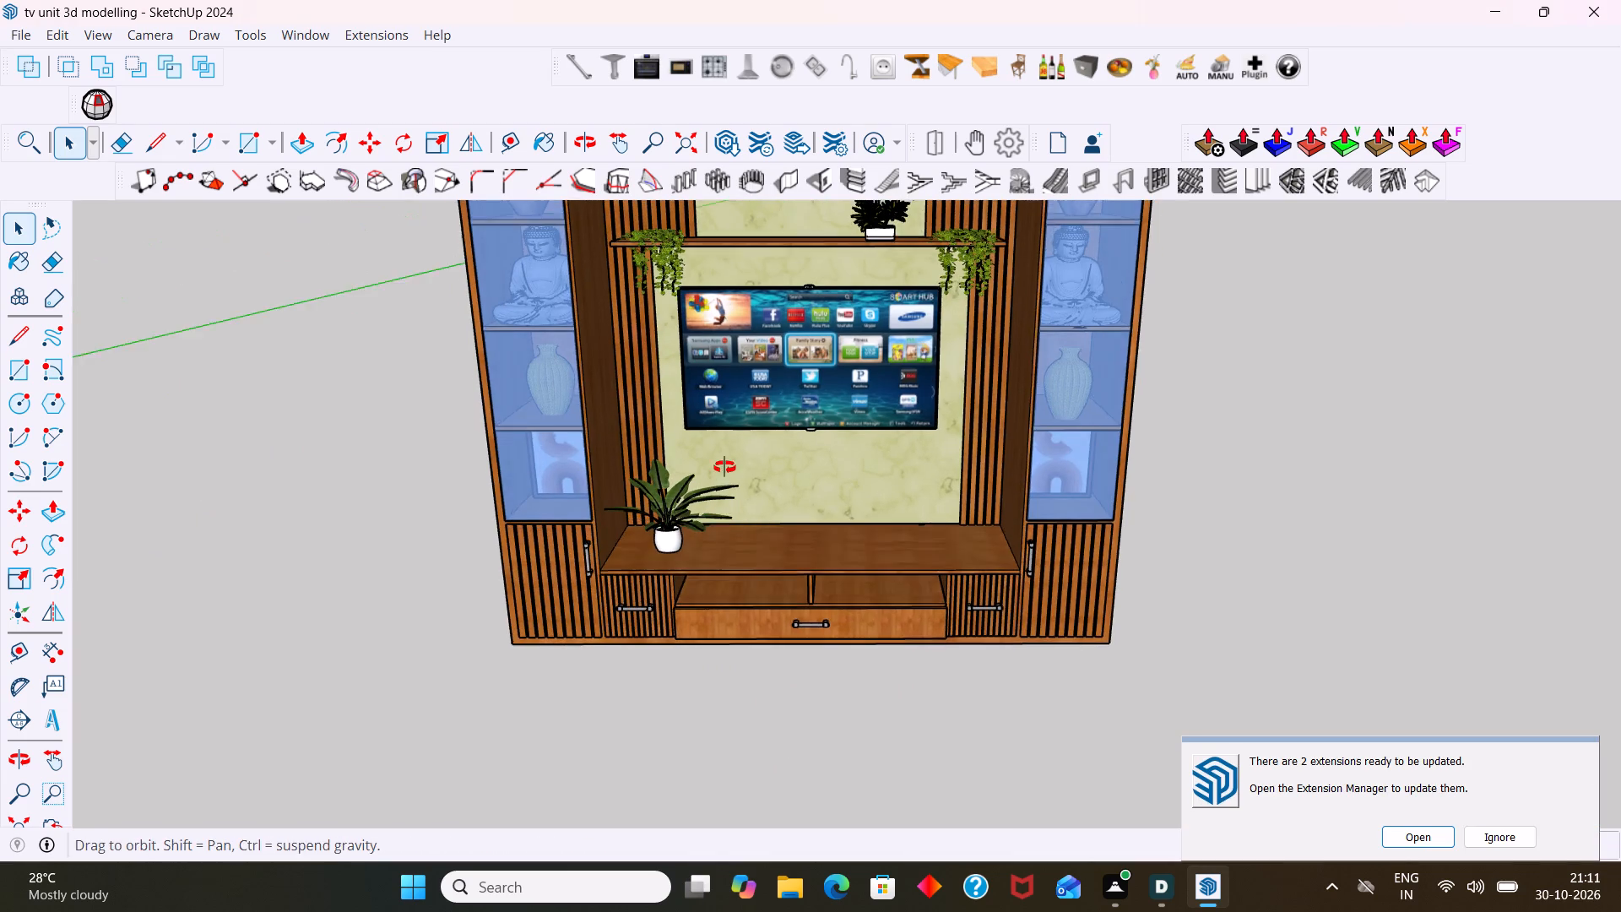
middle_drag(724, 467, 726, 464)
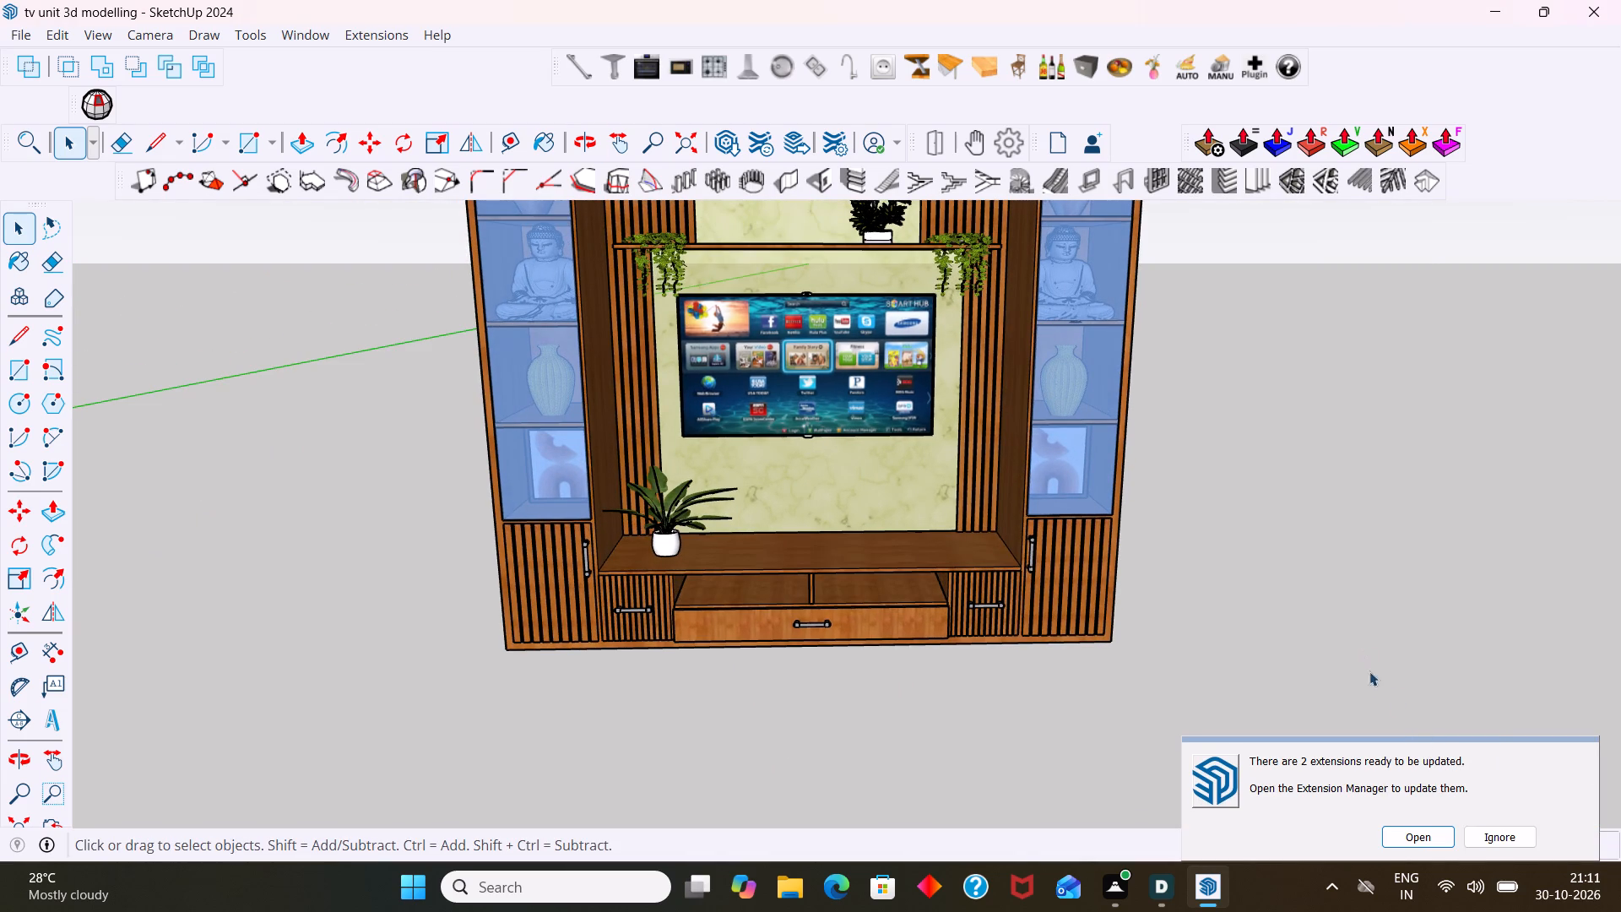
click(1391, 679)
scroll(1148, 636, down, 5)
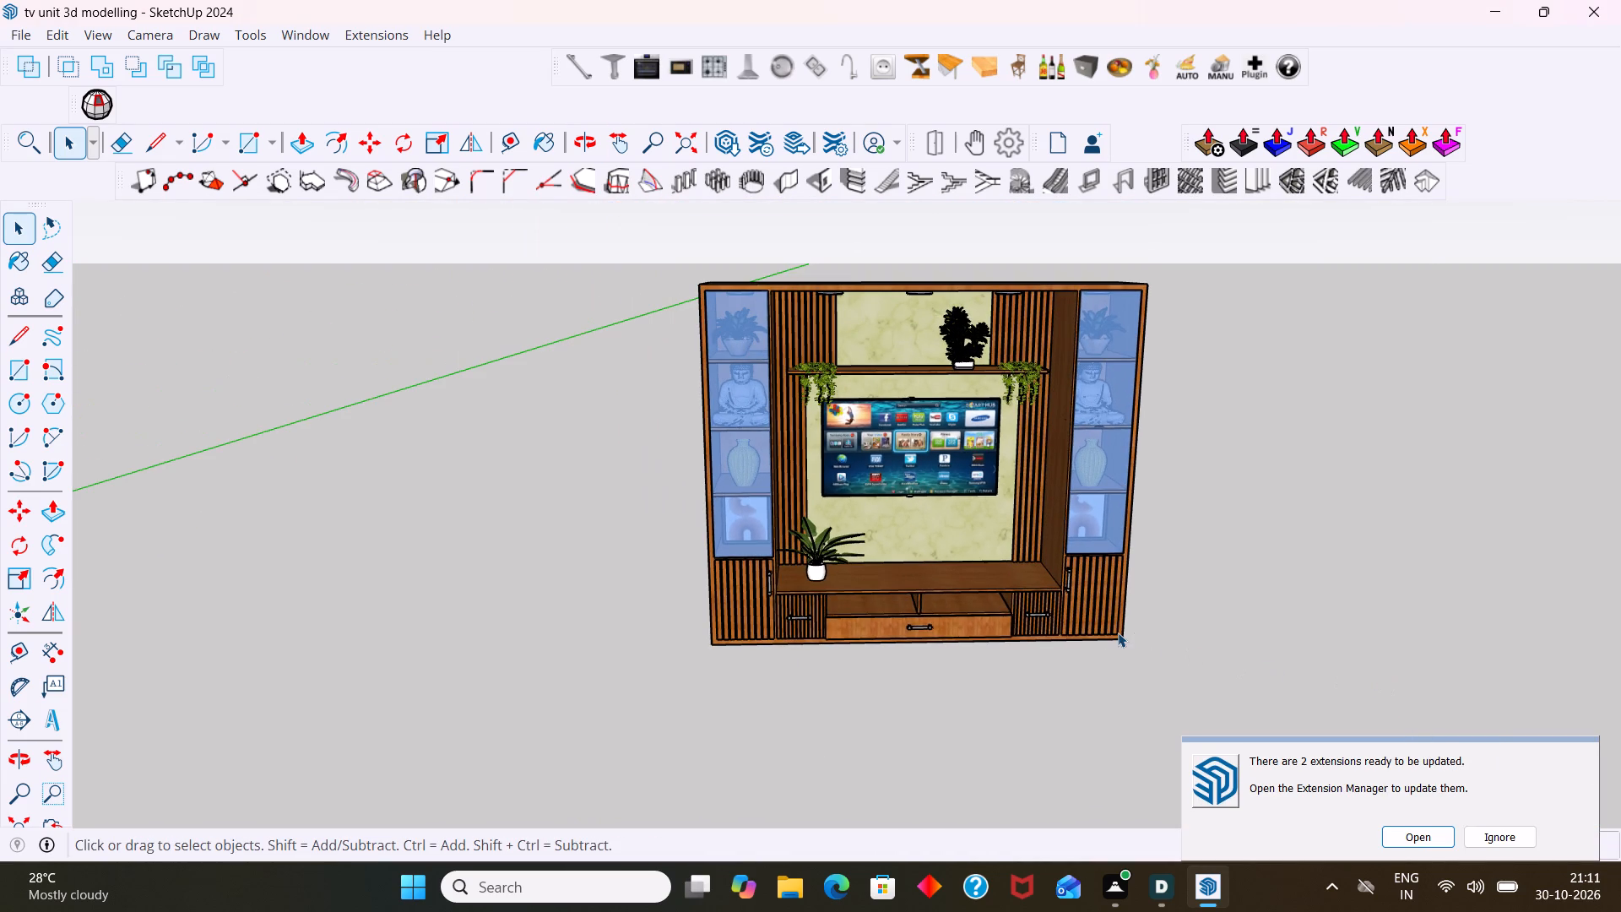
middle_click(1120, 622)
shift+middle_drag(1130, 610, 1114, 603)
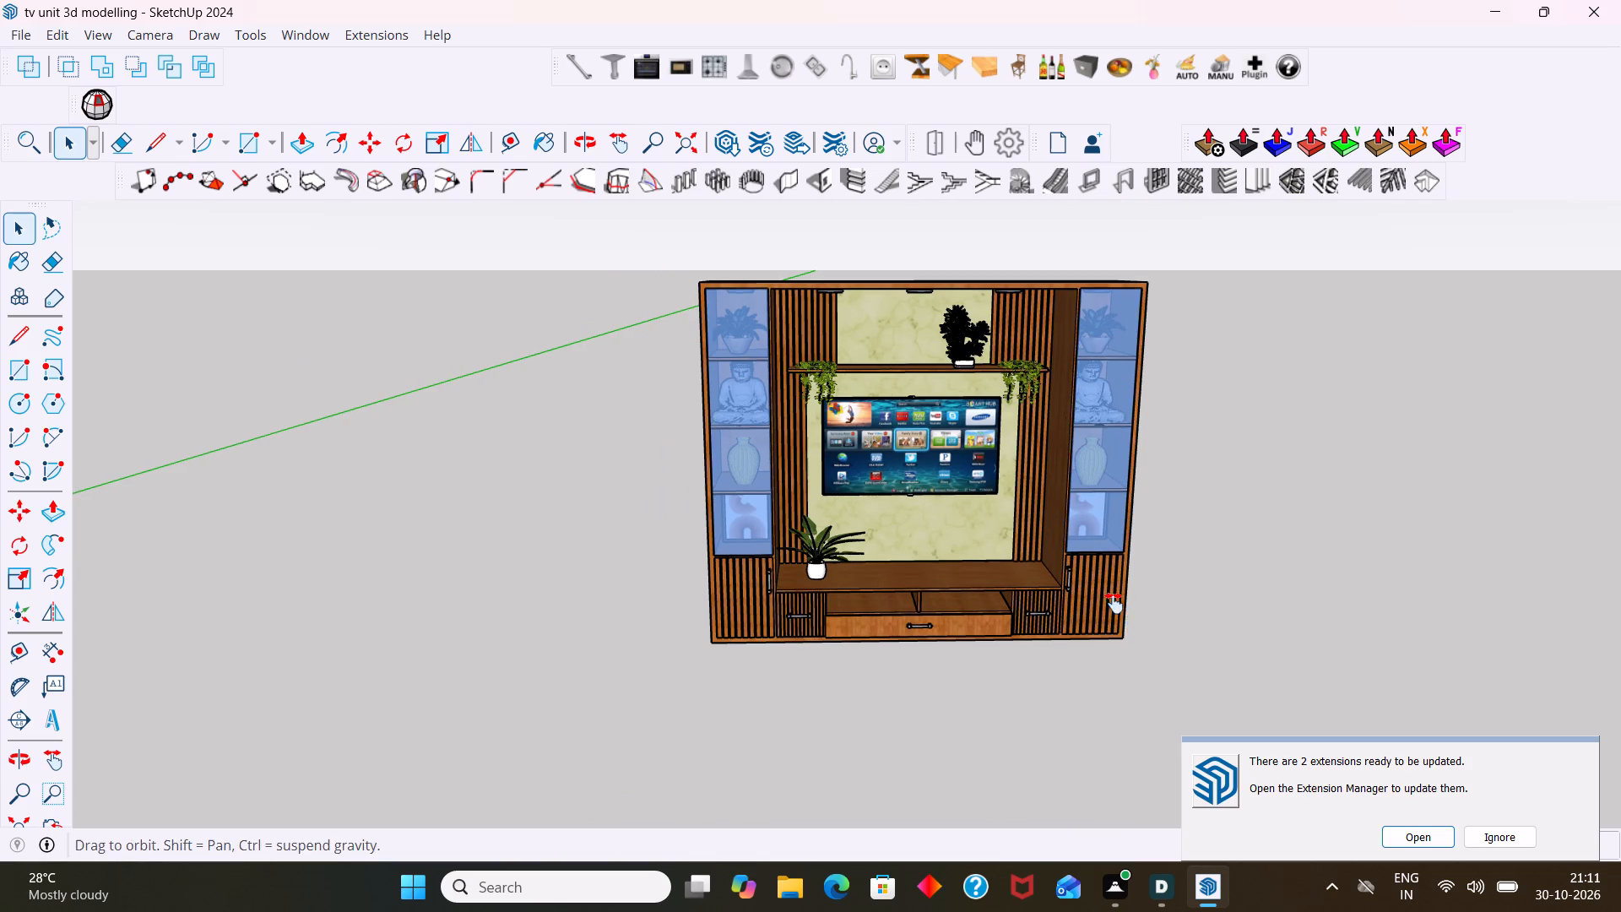
shift+middle_drag(1114, 603, 903, 605)
scroll(748, 579, up, 5)
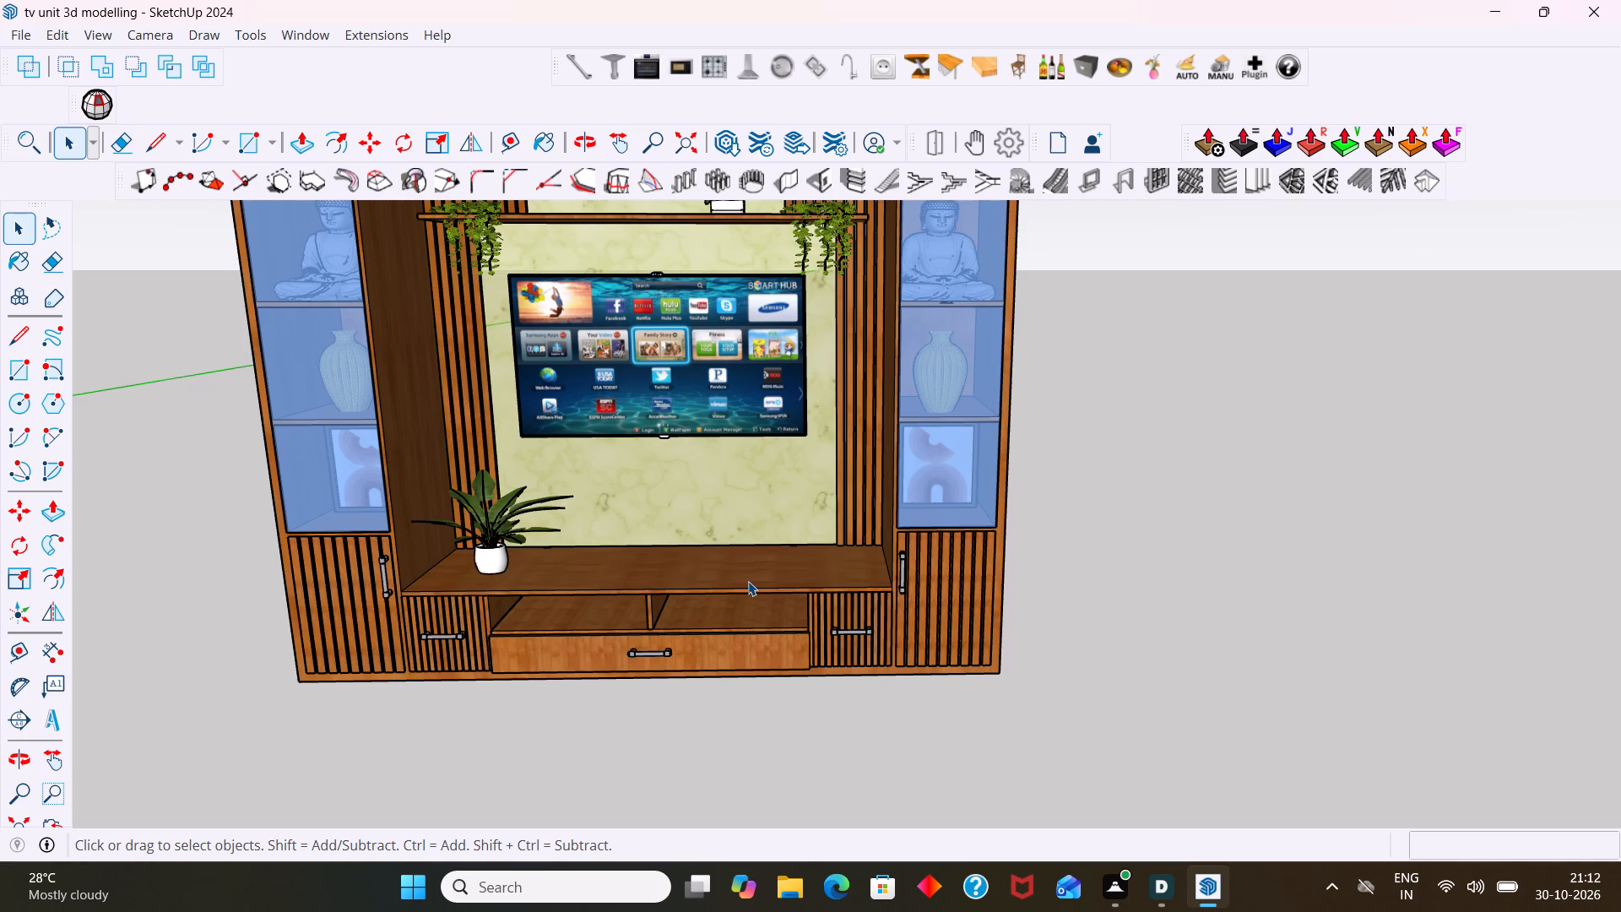
middle_drag(555, 466, 675, 456)
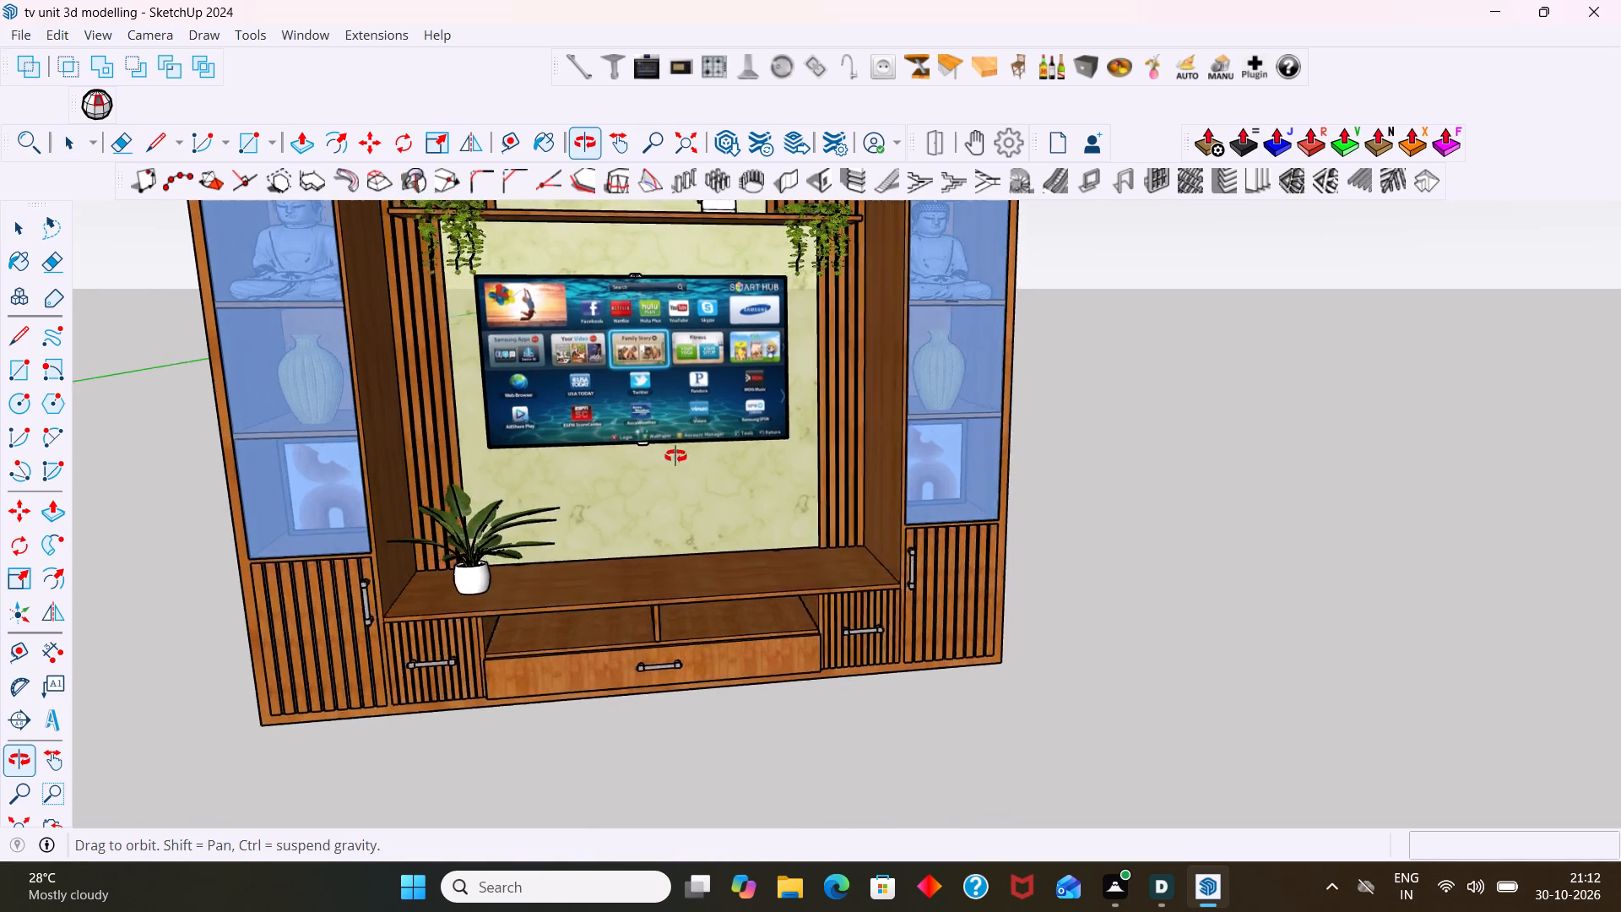
middle_drag(675, 456, 917, 458)
scroll(911, 464, down, 6)
middle_drag(870, 622, 642, 608)
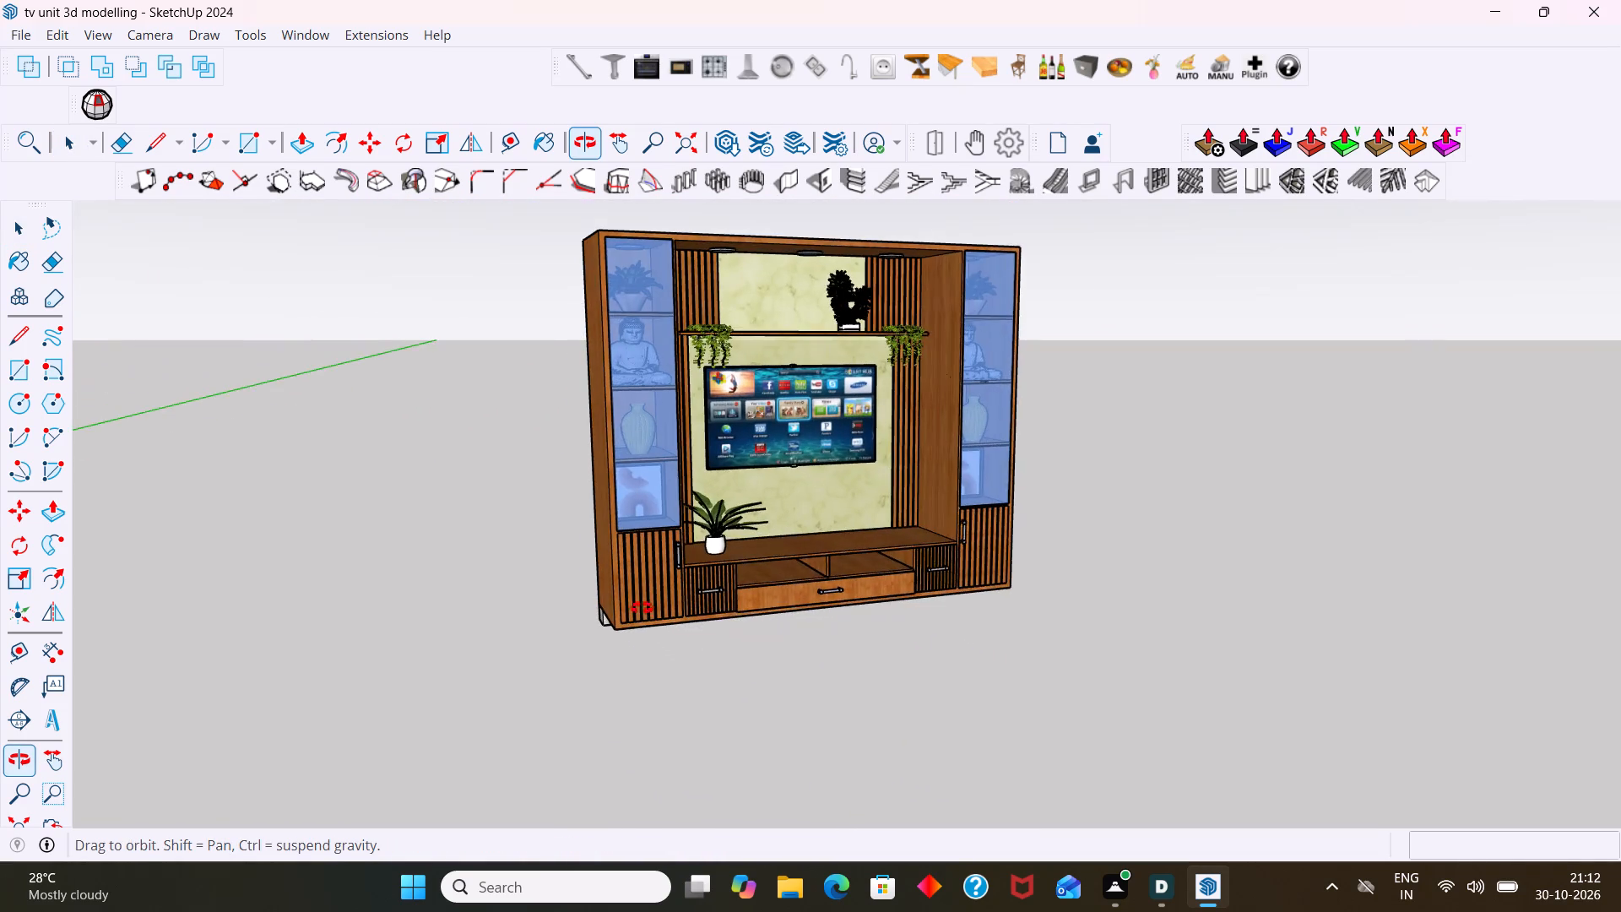
middle_drag(642, 608, 593, 601)
scroll(646, 470, up, 5)
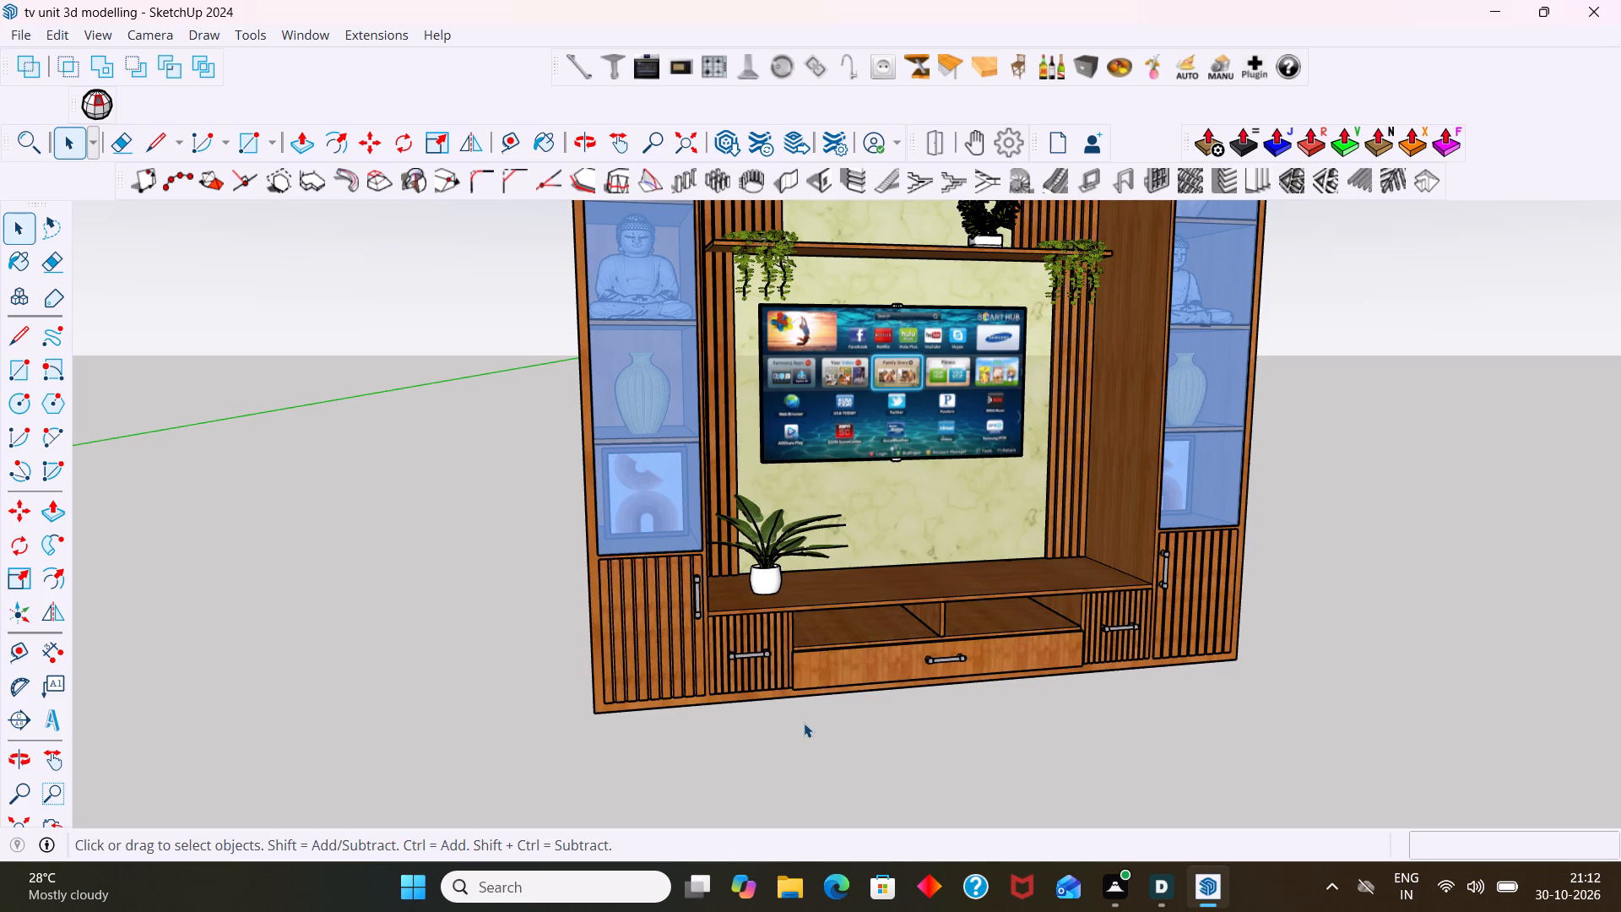
scroll(828, 712, up, 6)
scroll(863, 562, up, 5)
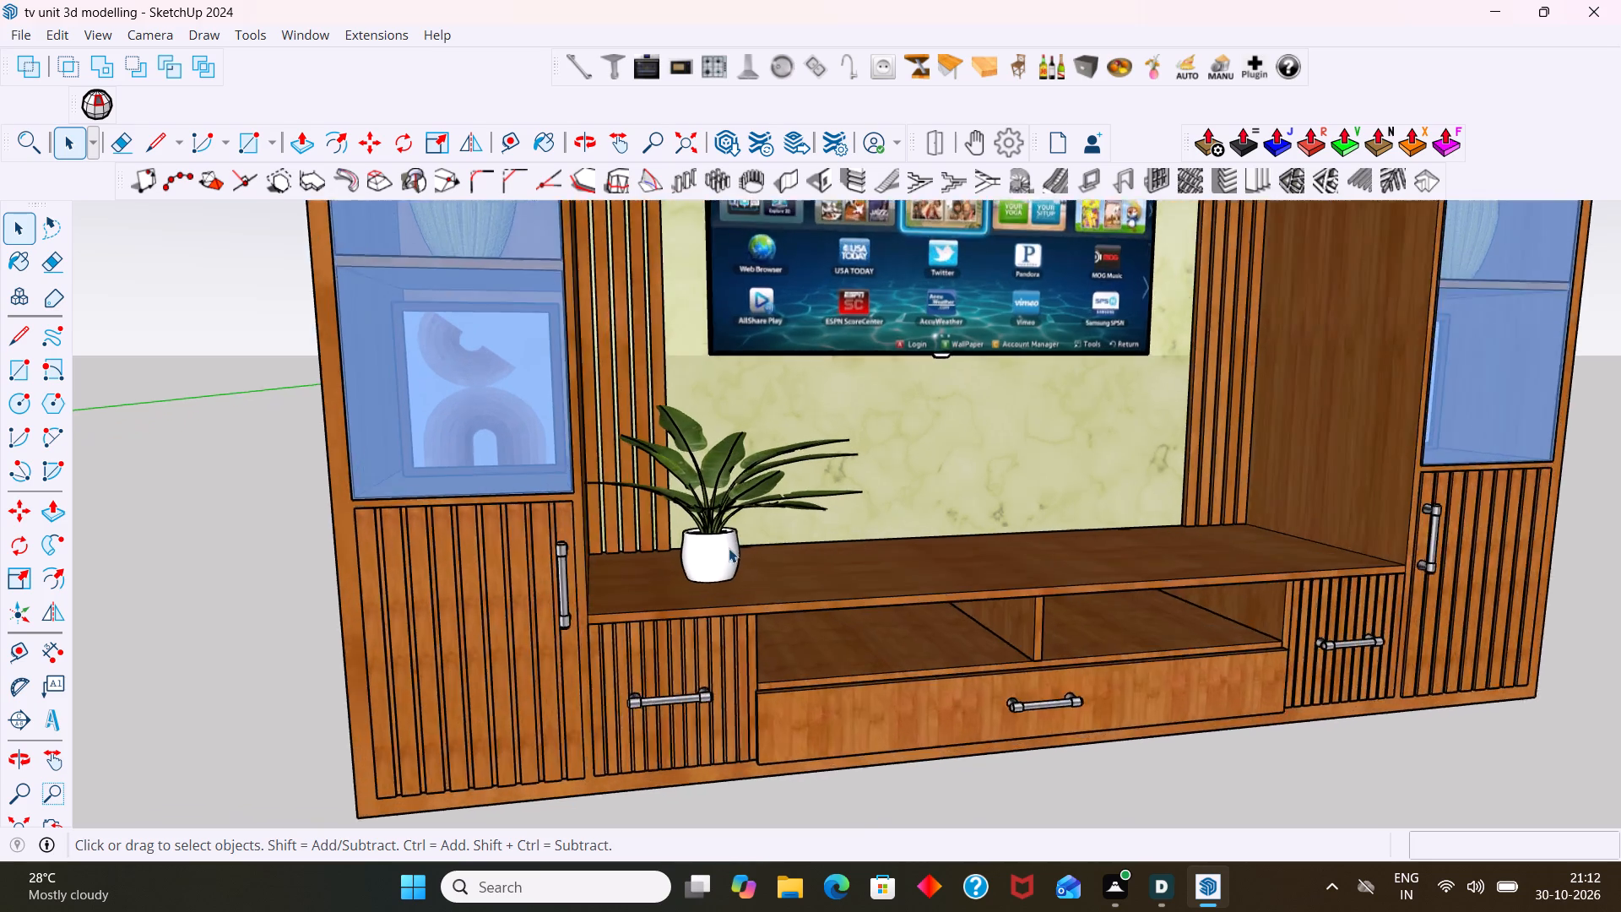
scroll(729, 548, up, 1)
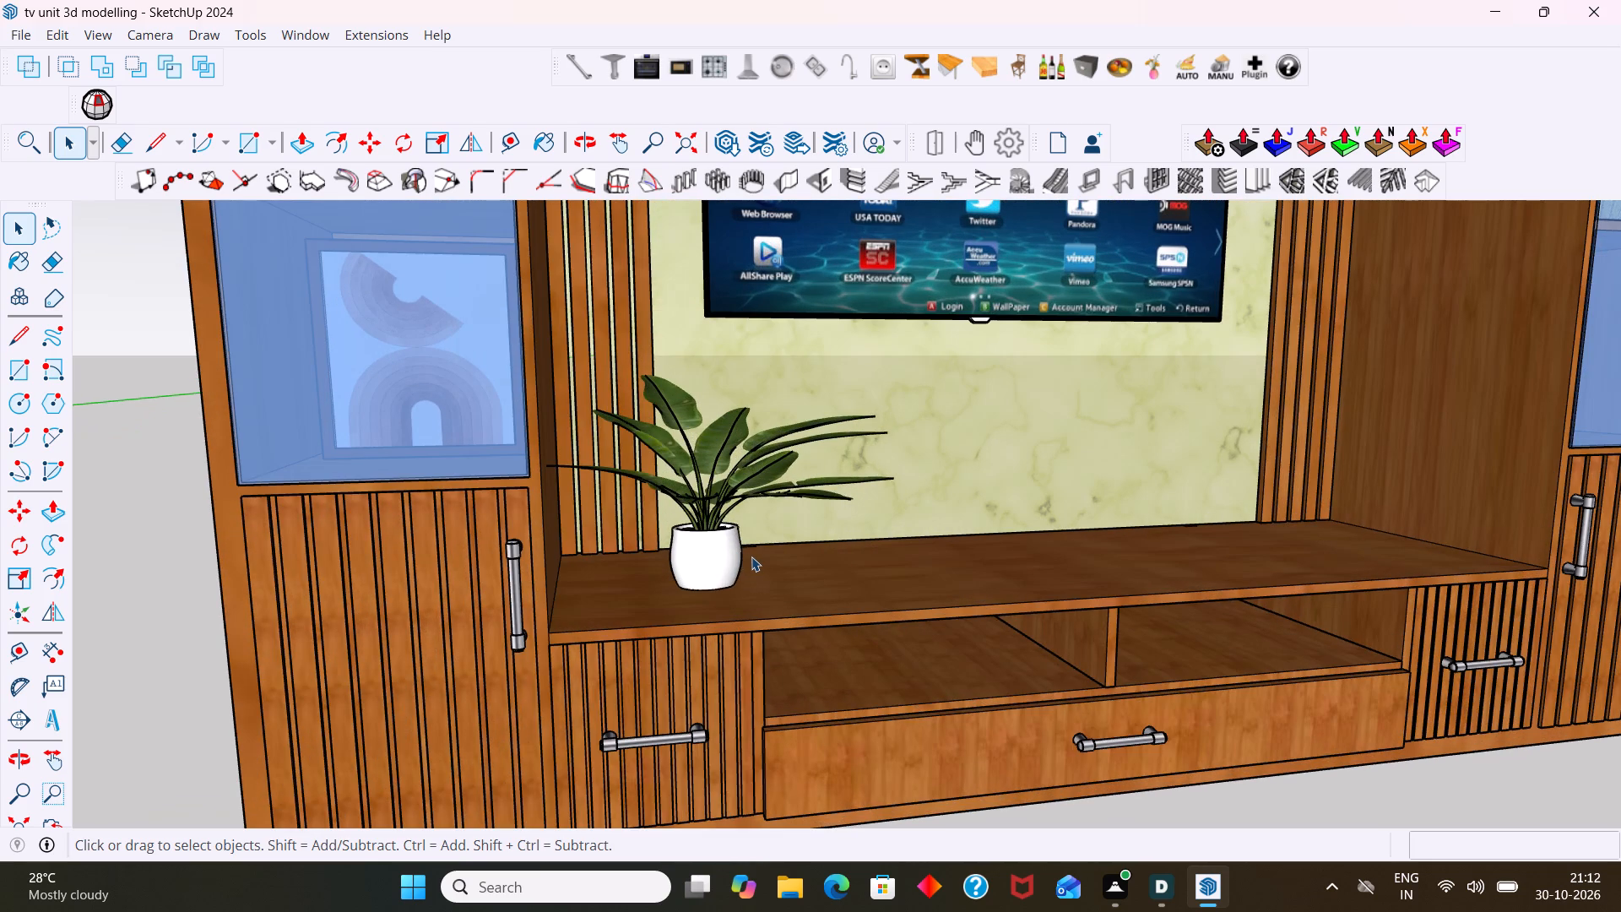
scroll(795, 558, down, 2)
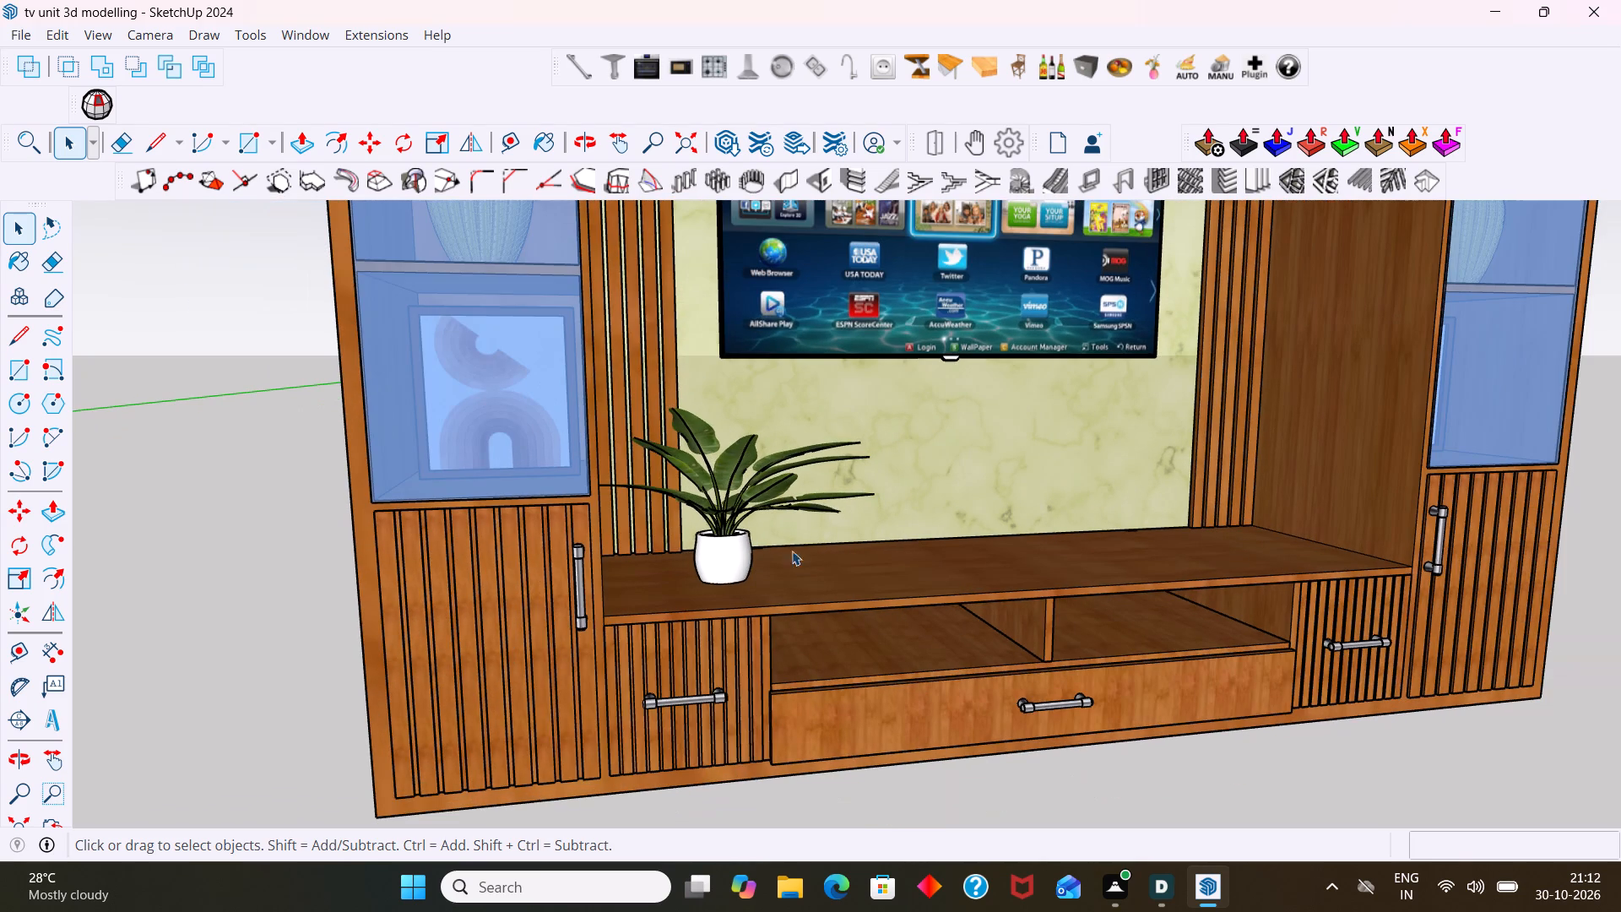
shift+middle_drag(799, 540, 539, 498)
scroll(571, 495, down, 5)
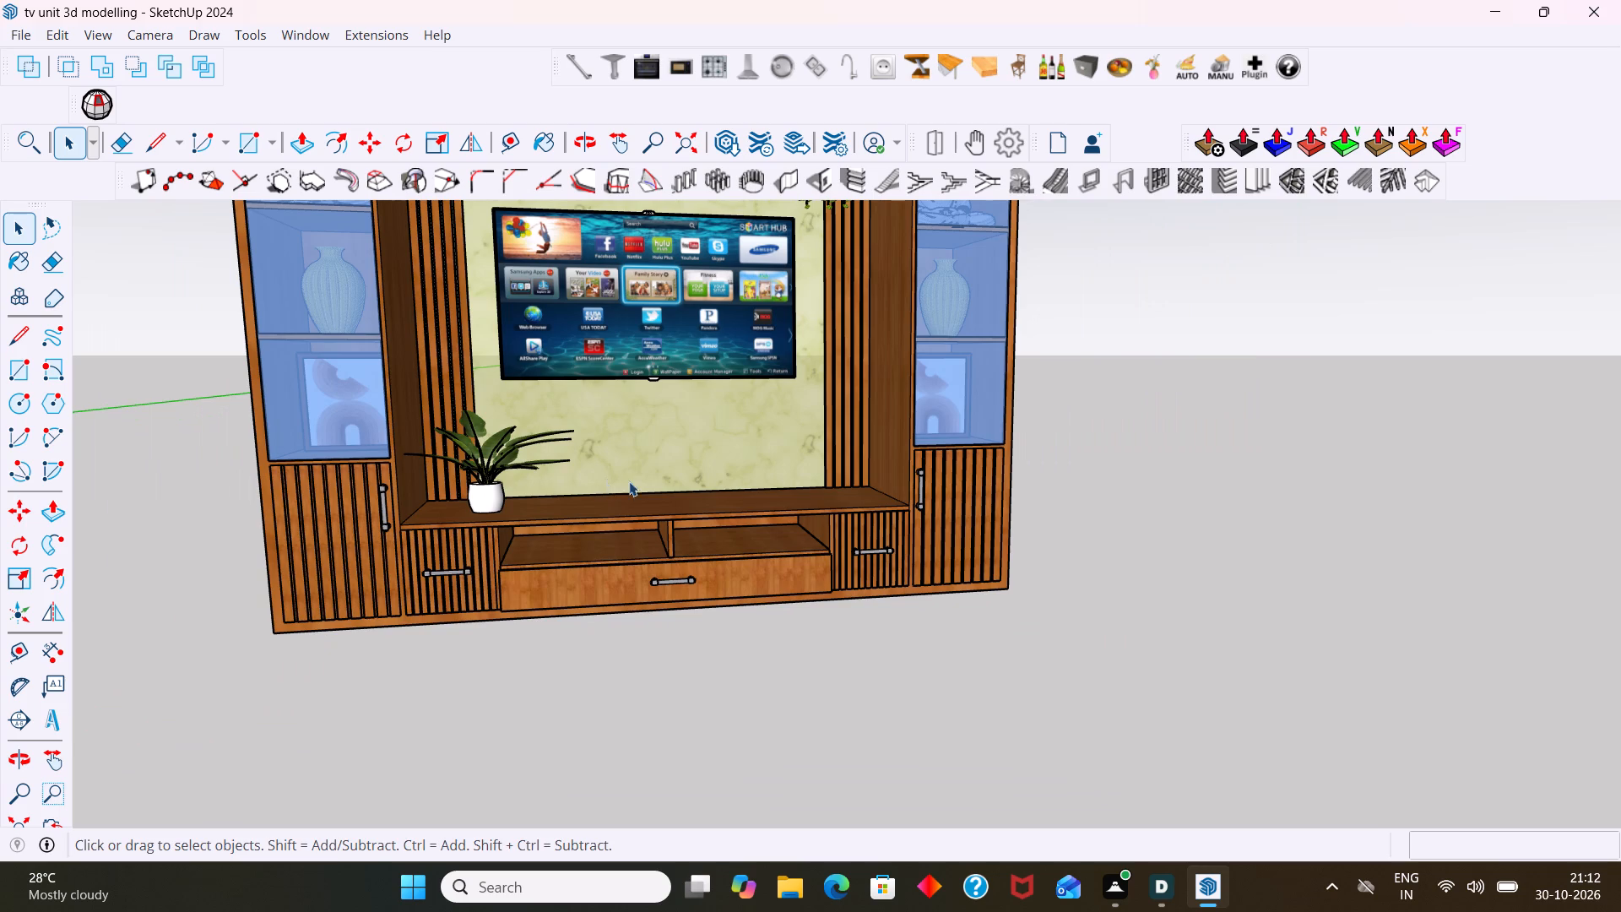
middle_drag(647, 476, 656, 541)
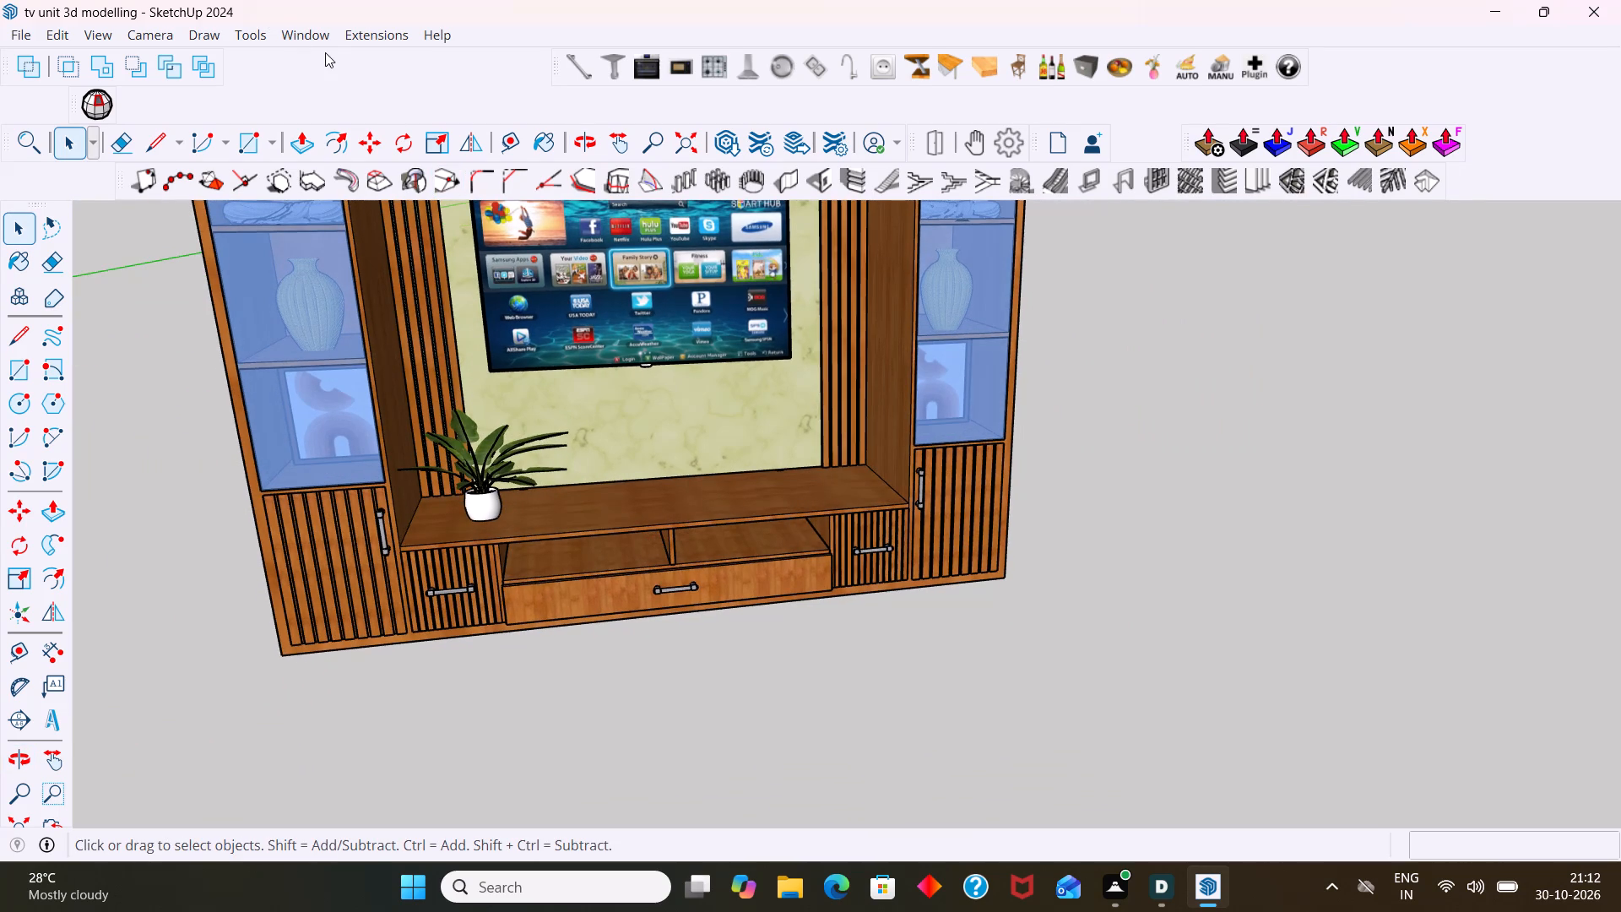
Search 3D Warehouse for "tv setup box".
click(307, 35)
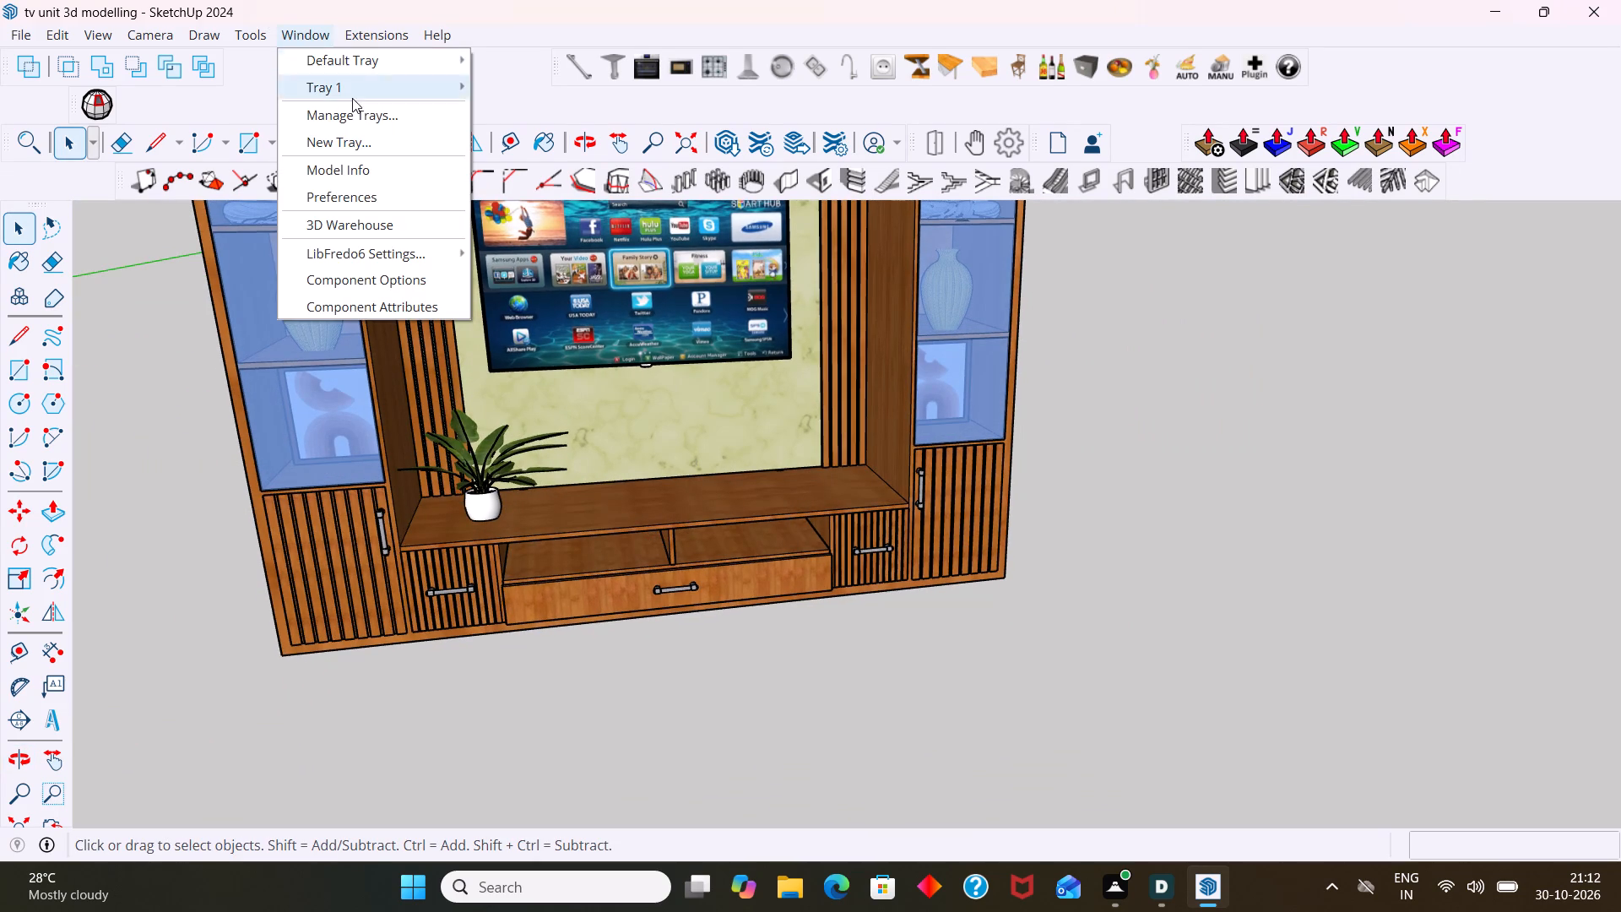
click(337, 225)
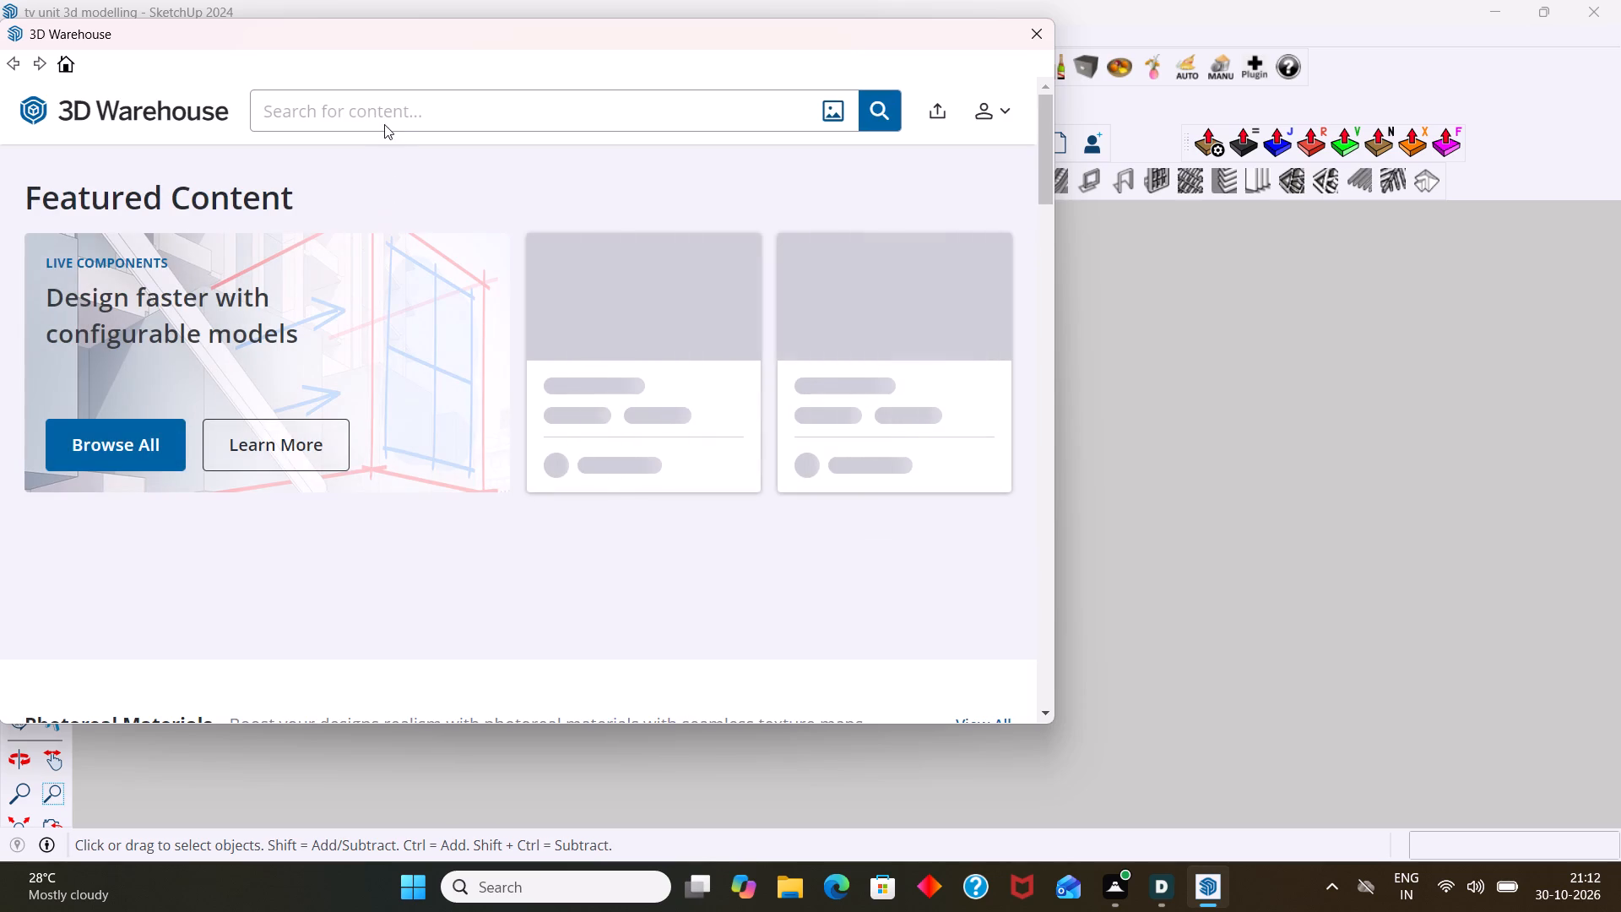
click(381, 118)
text(tv)
key(space)
text(set)
text(up)
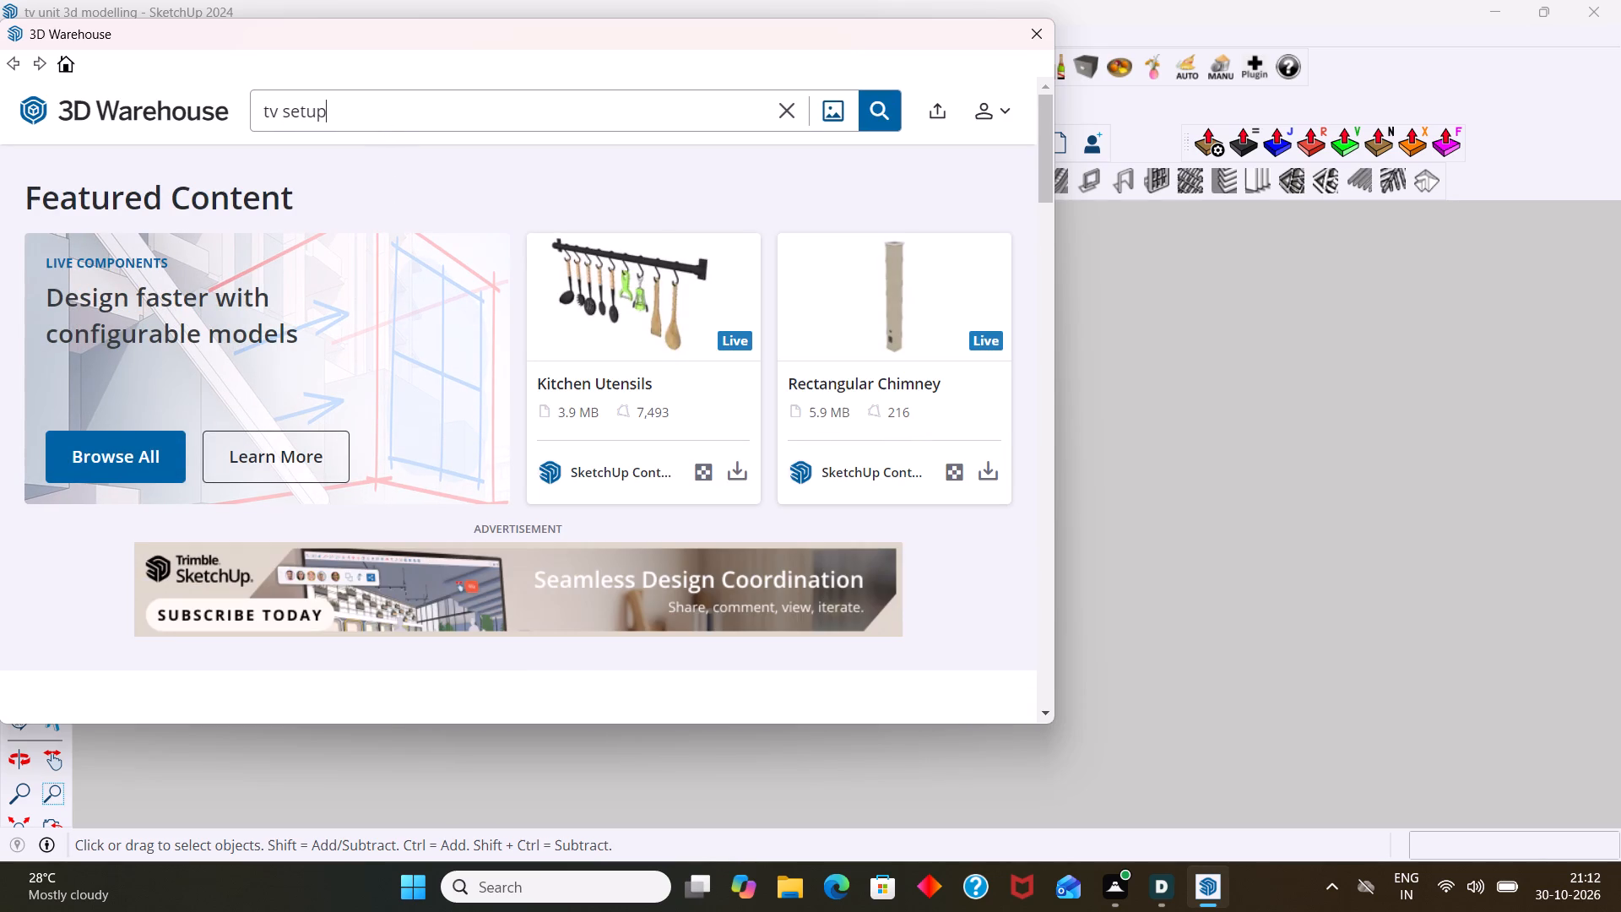
key(space)
key(n)
key(BackSpace)
text(bo)
key(x)
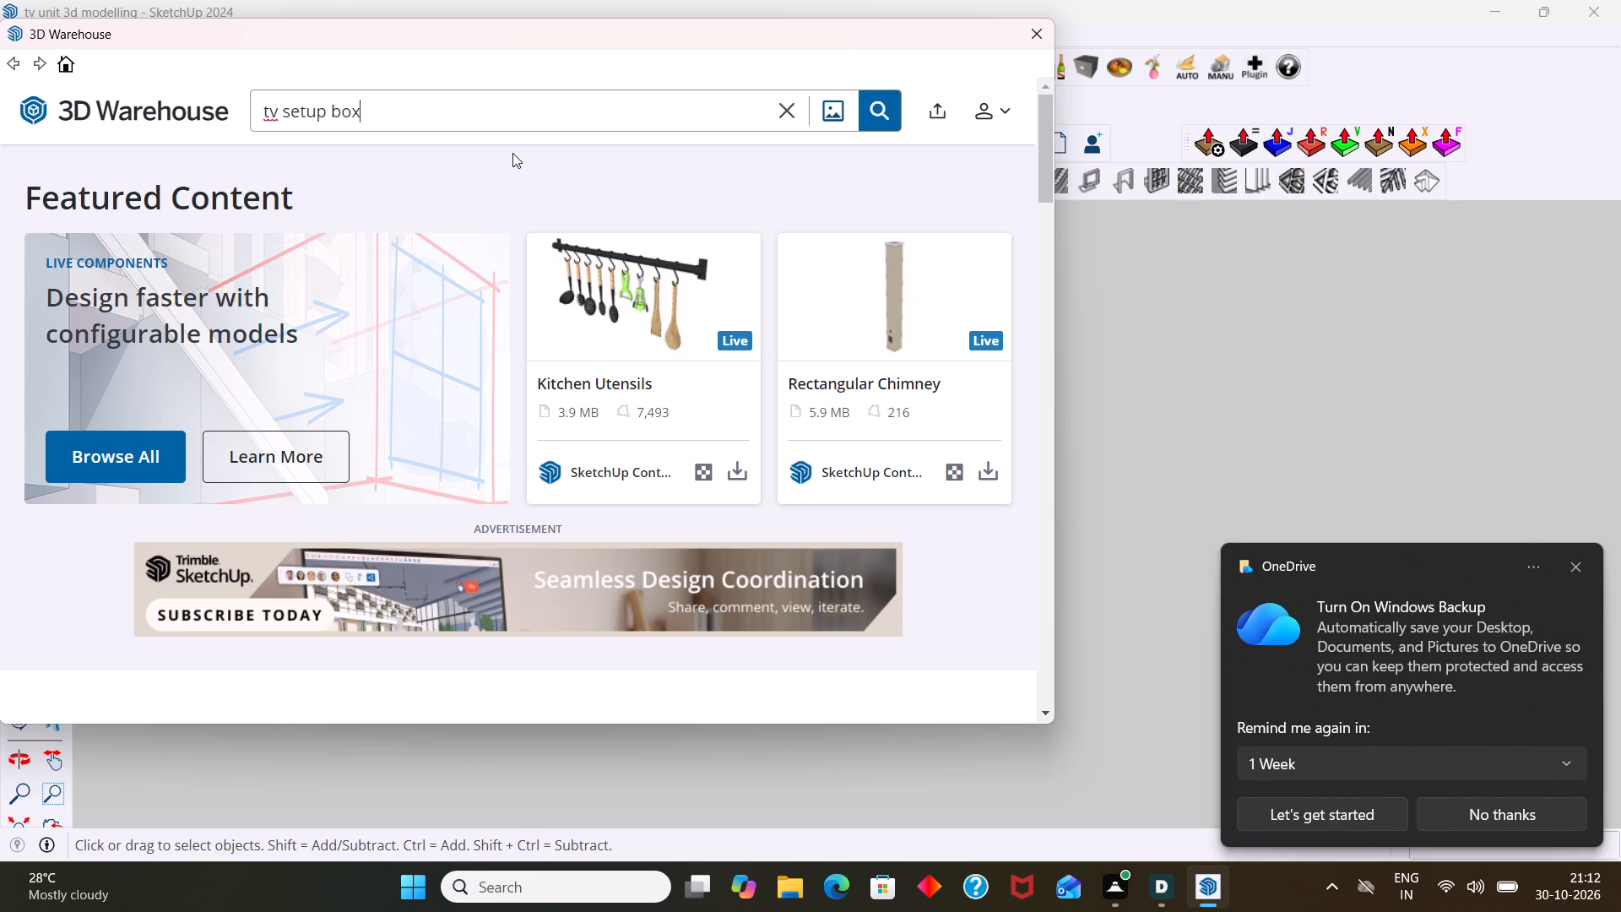
key(Return)
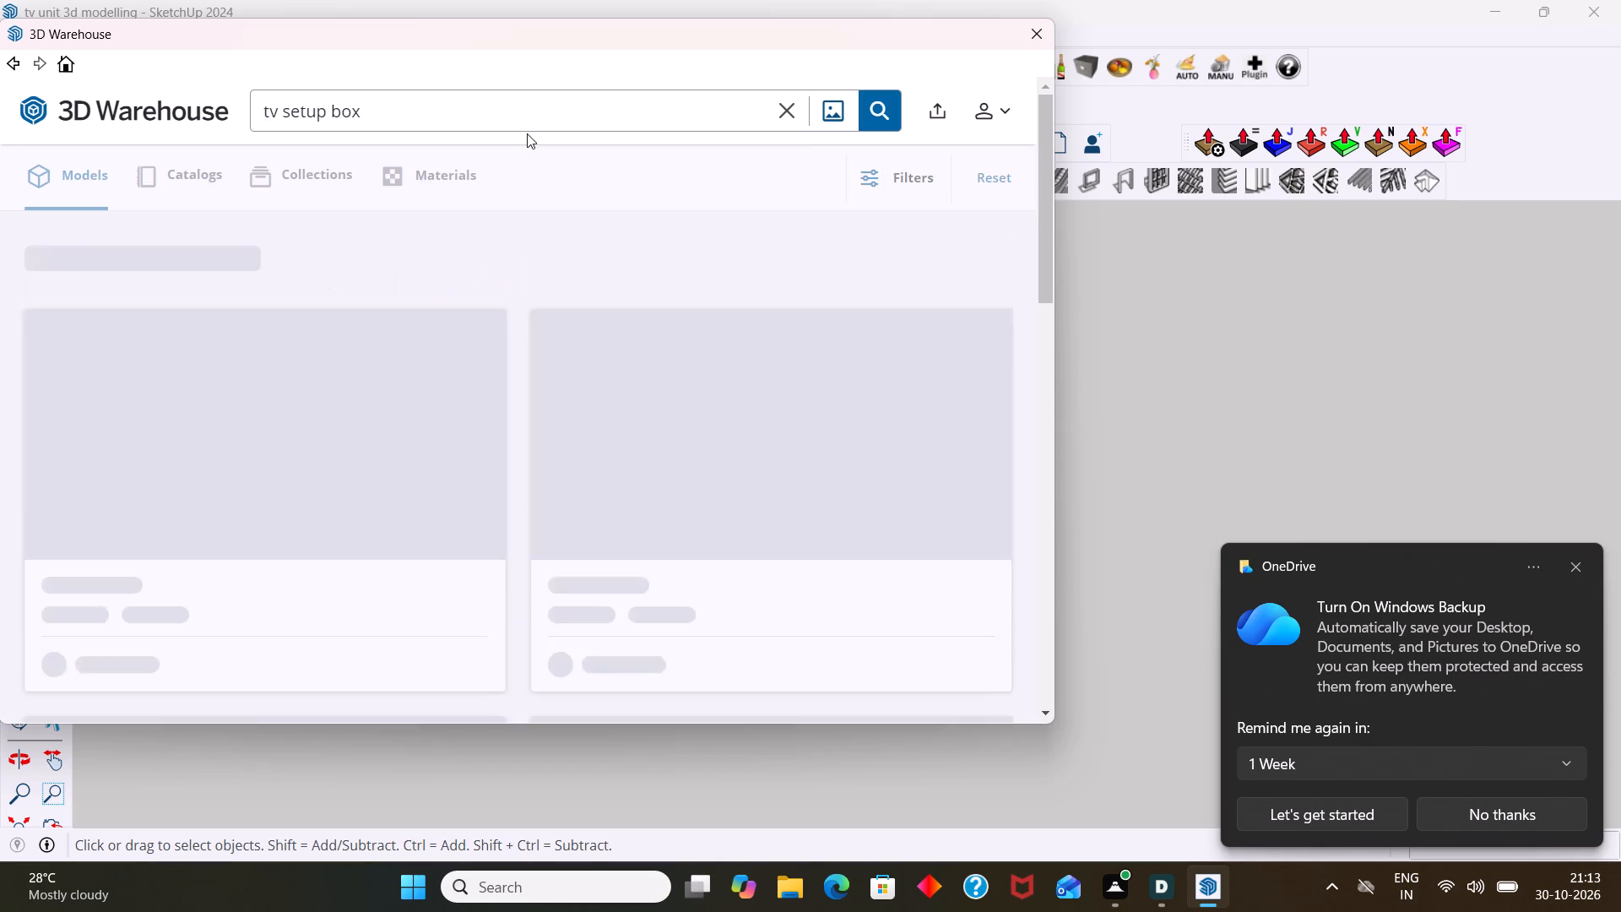
Load the DTH box from the search results into the model and place it on the TV unit's countertop below the TV.
scroll(479, 488, down, 3)
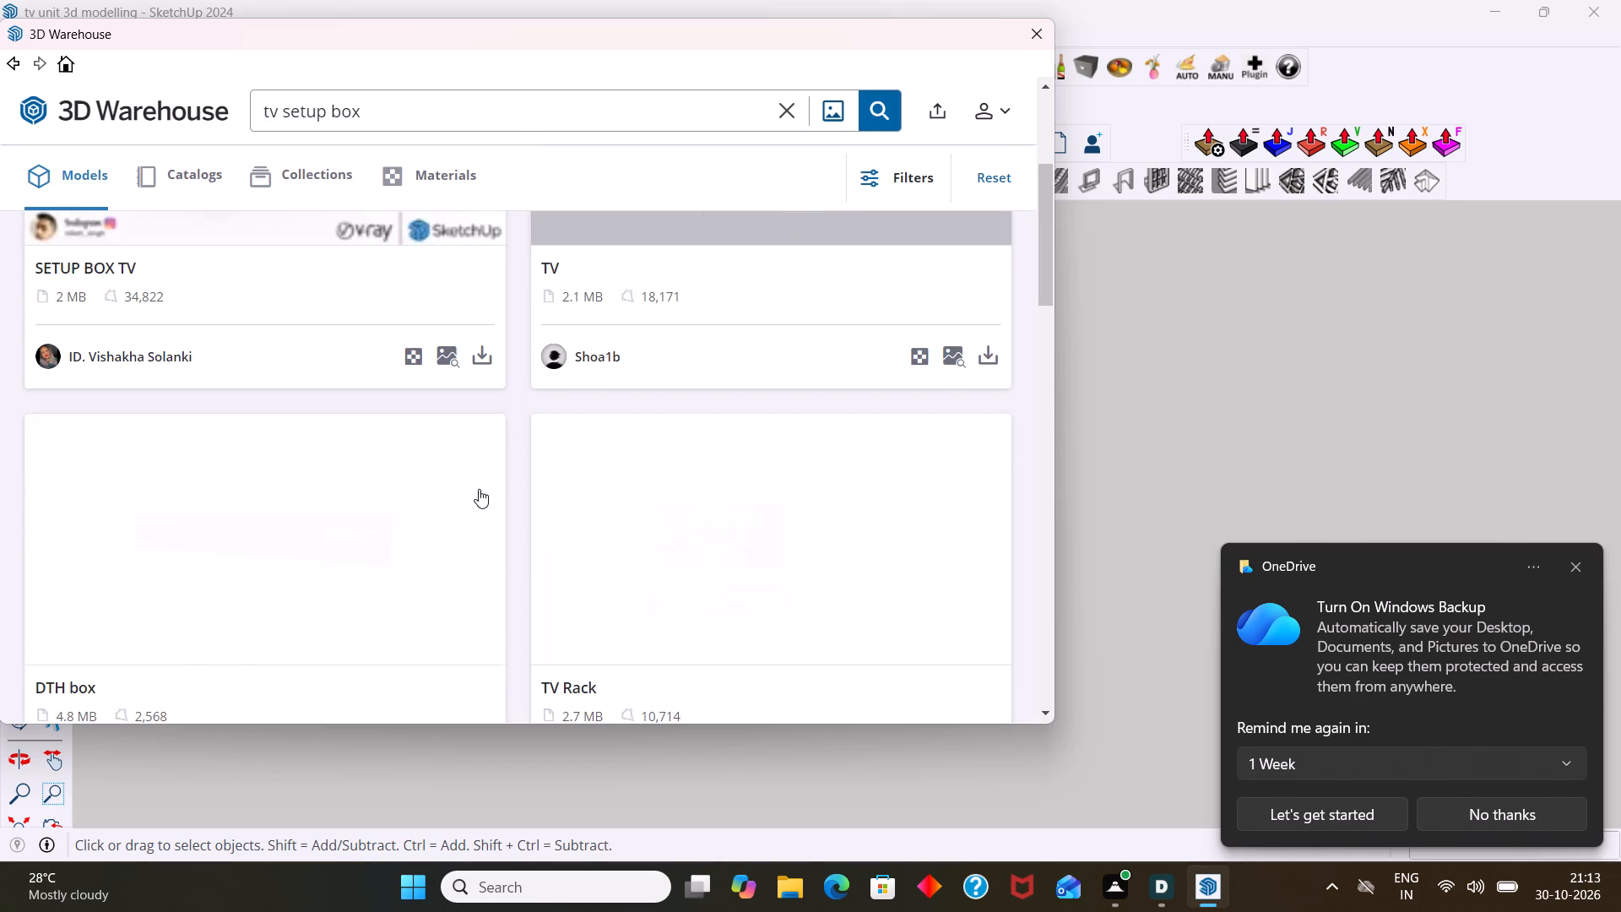
scroll(451, 486, up, 3)
scroll(450, 485, down, 3)
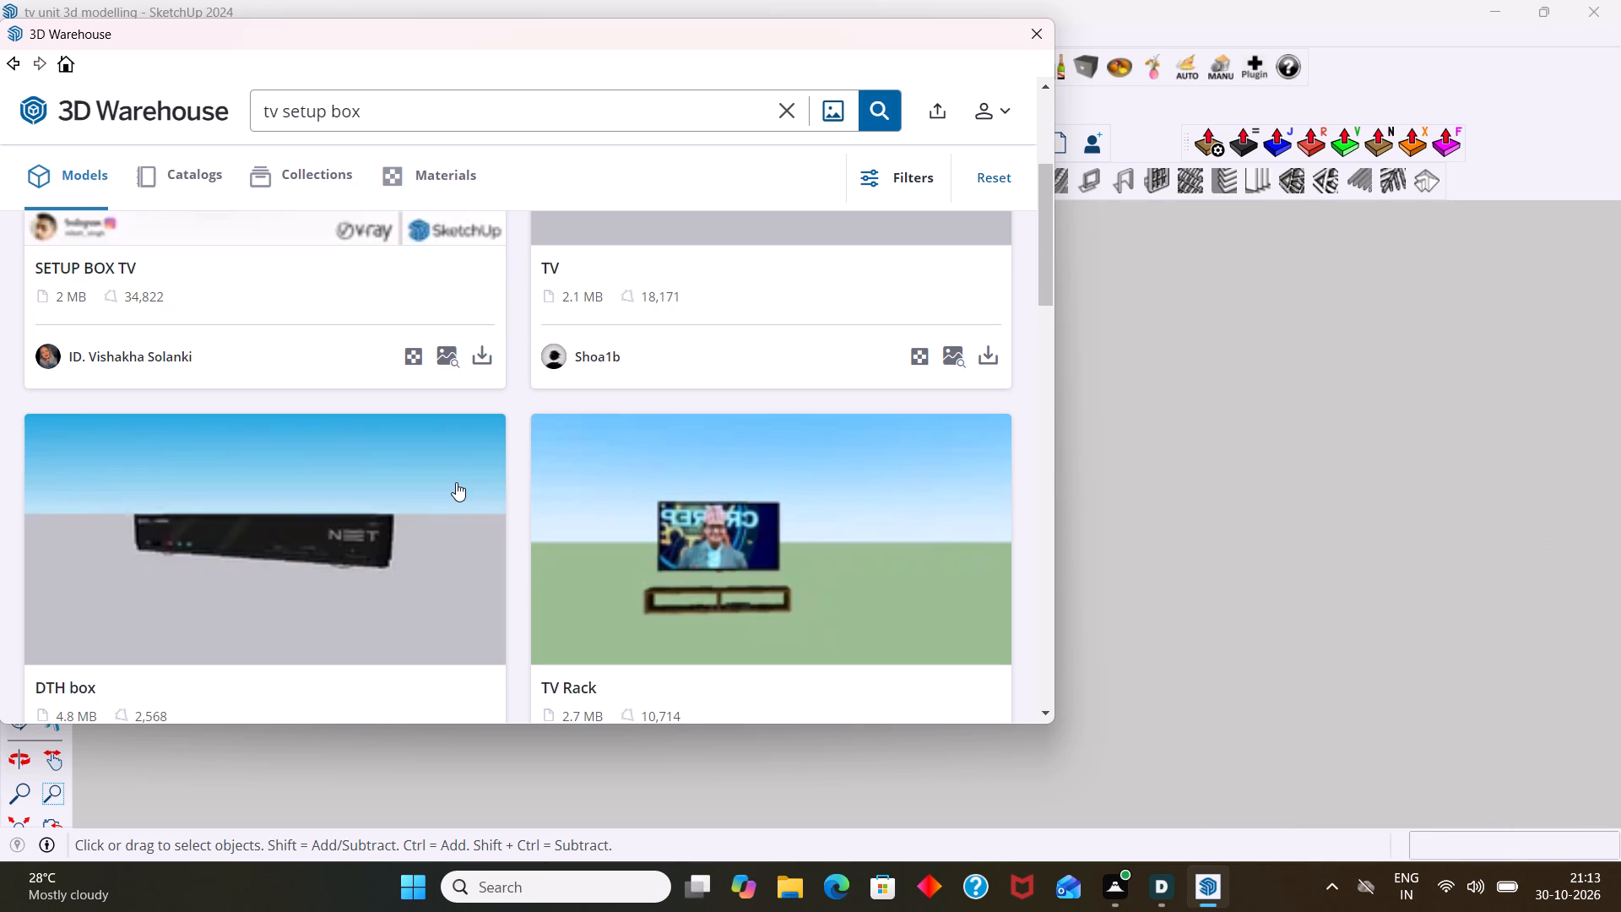
scroll(345, 496, down, 1)
scroll(303, 494, up, 6)
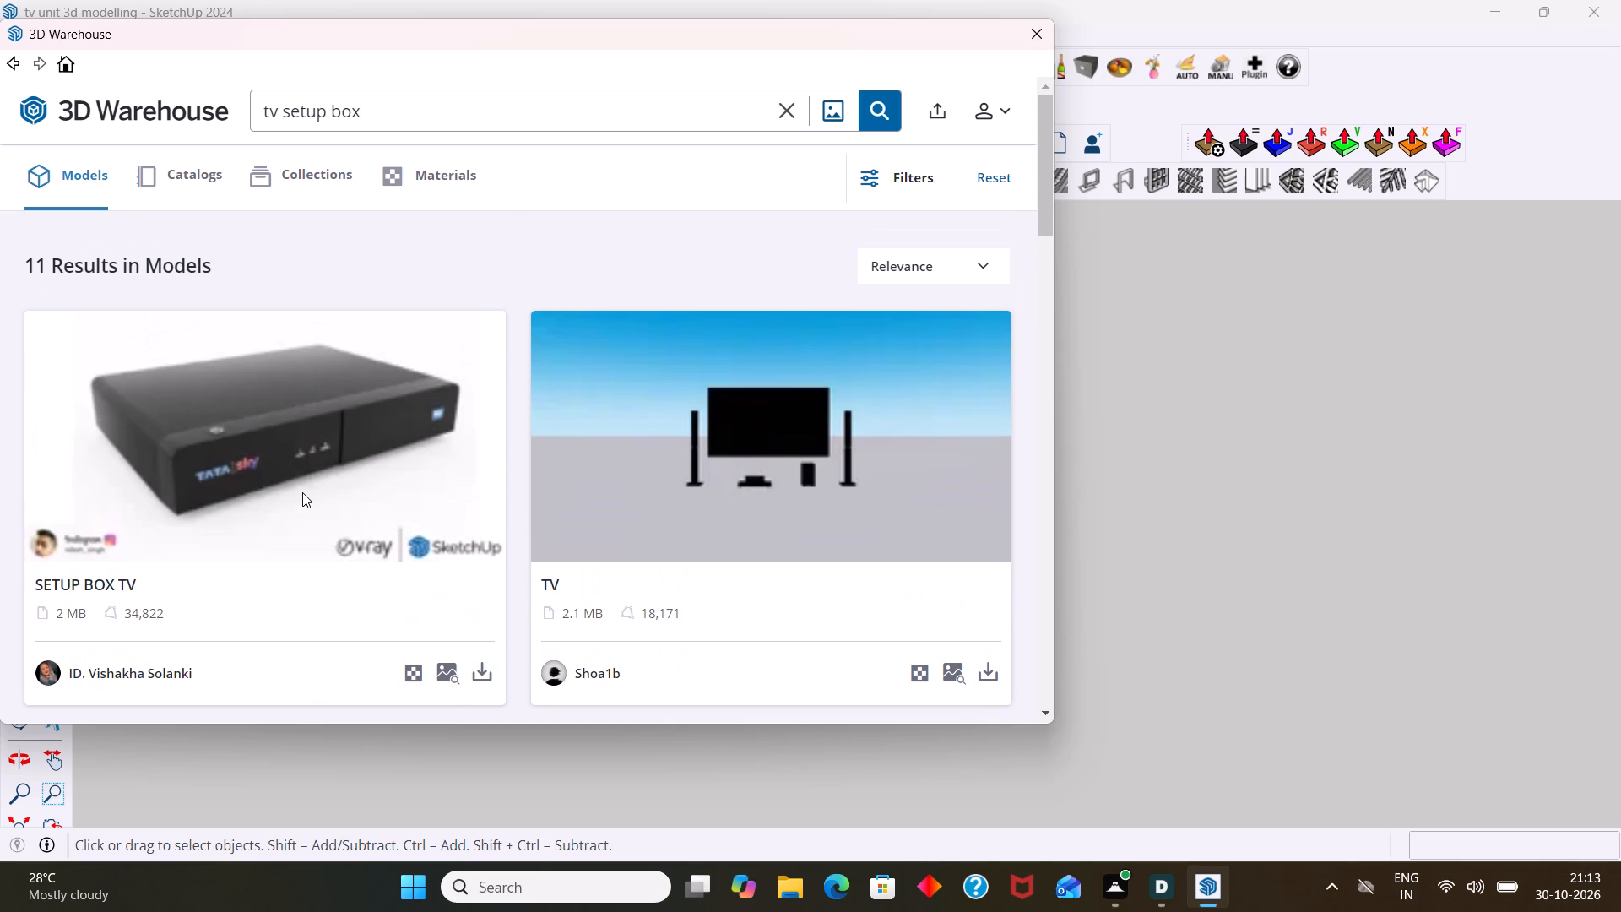
scroll(302, 492, up, 1)
scroll(302, 491, down, 5)
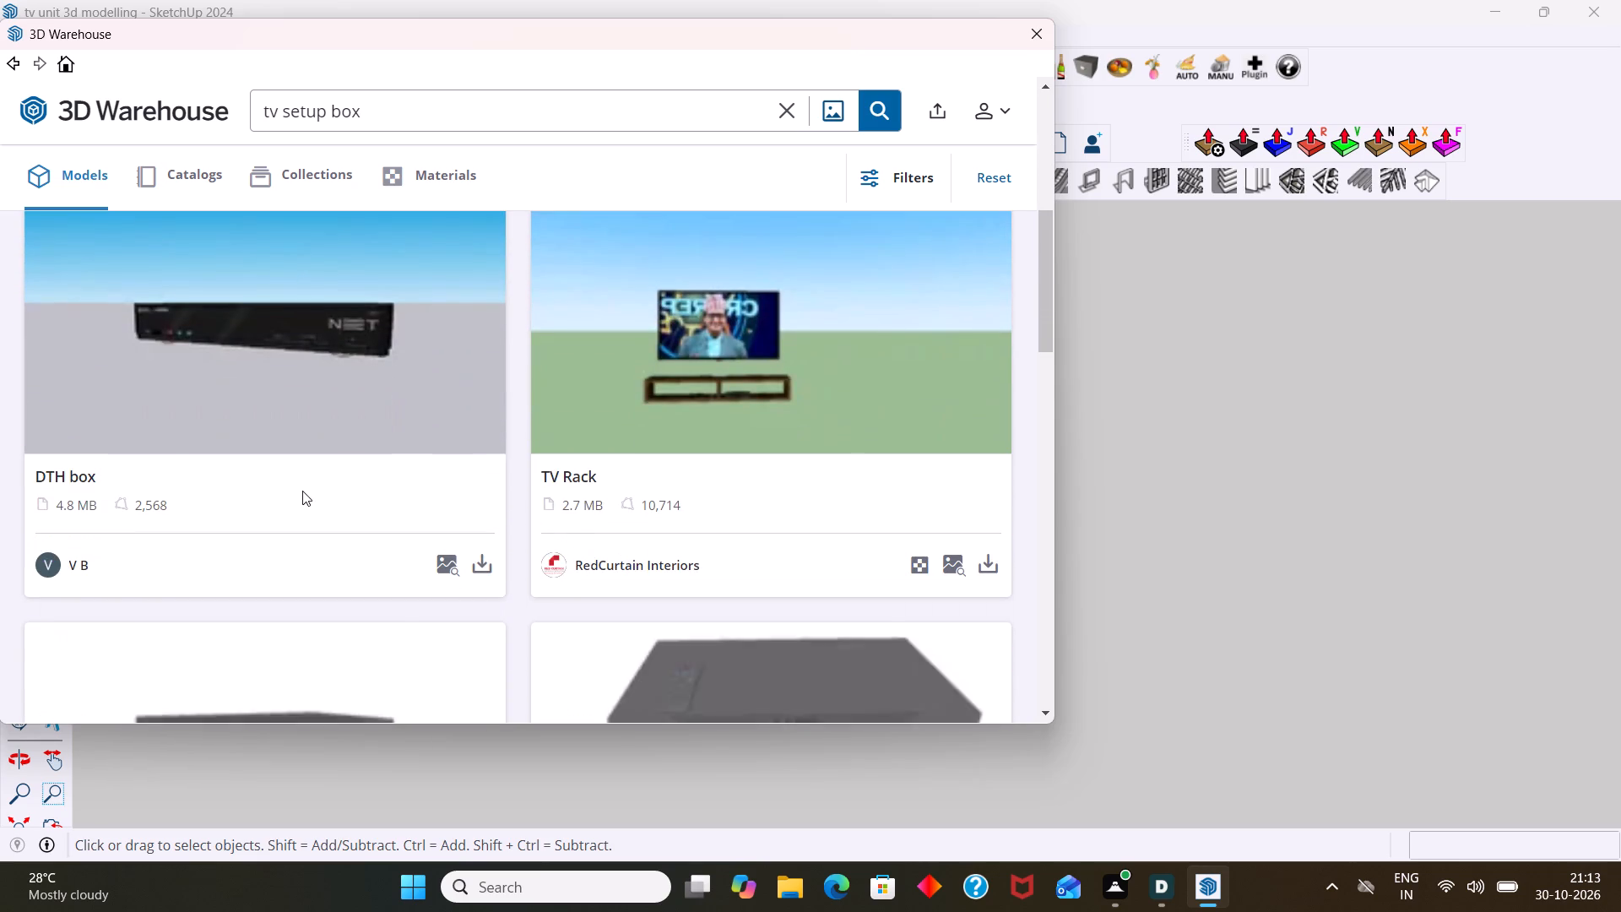
scroll(320, 514, down, 3)
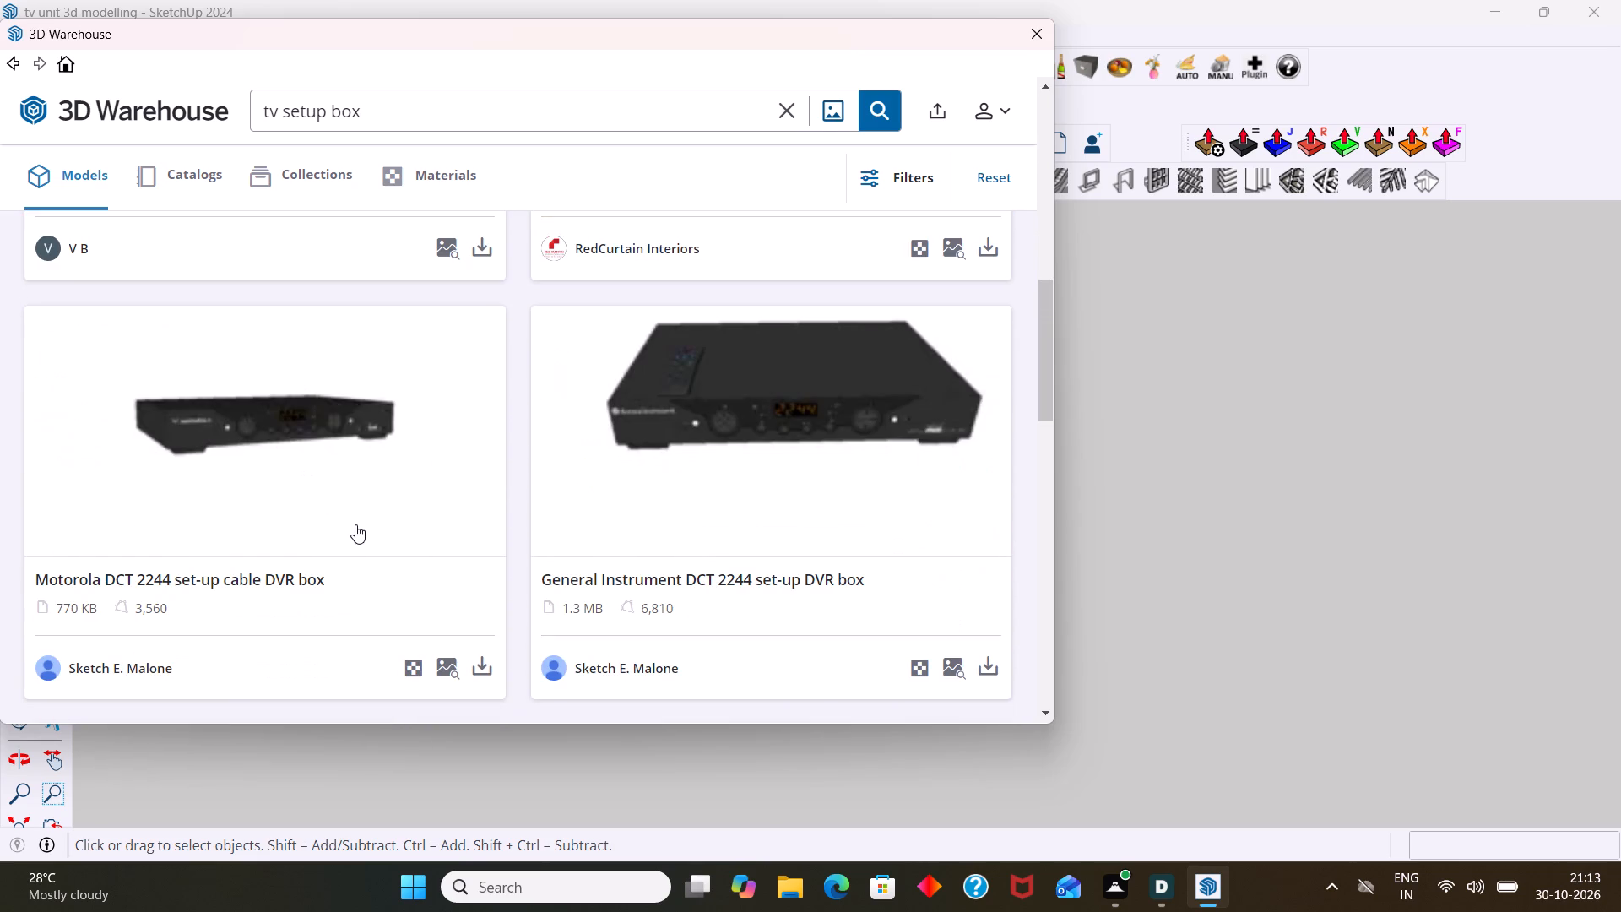
scroll(355, 524, up, 3)
click(480, 561)
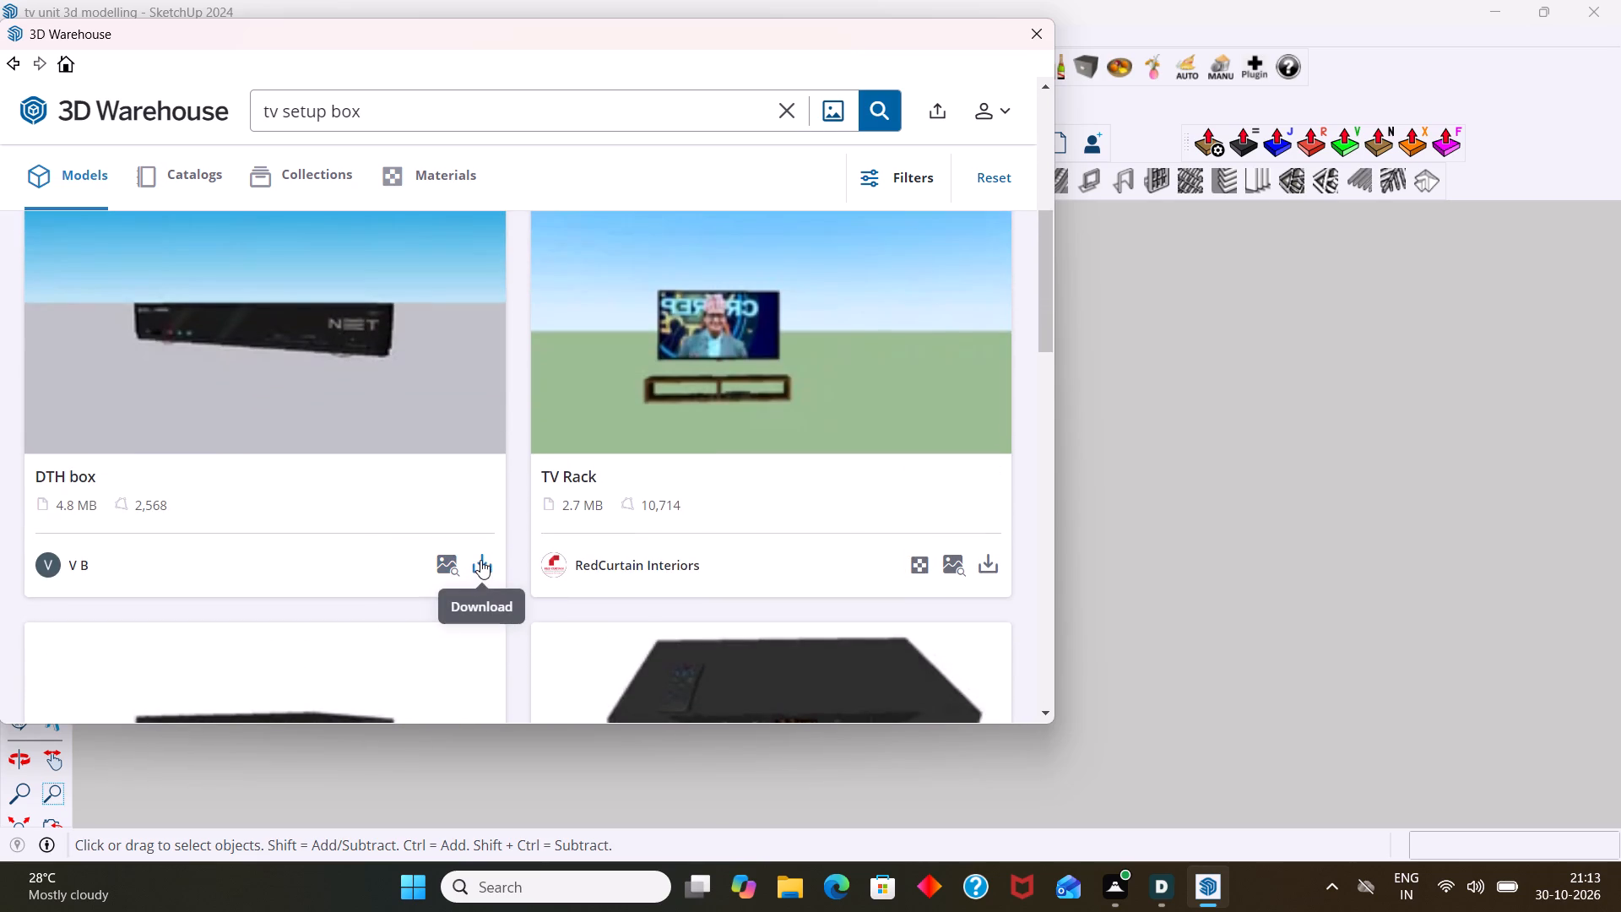
click(434, 395)
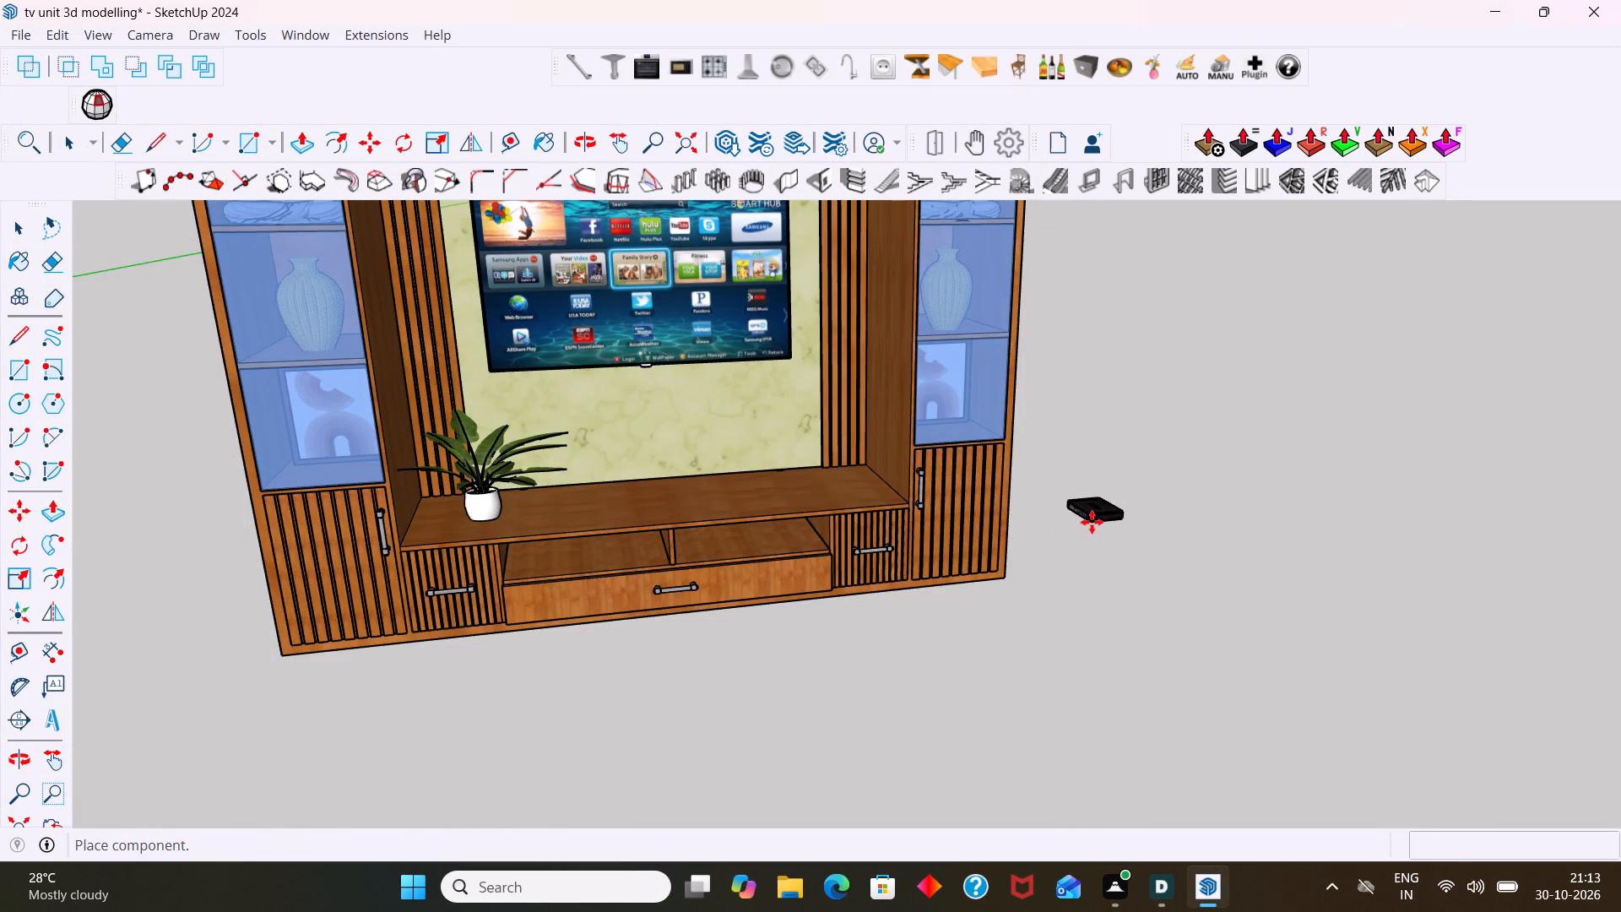
scroll(1092, 522, up, 3)
scroll(413, 502, up, 6)
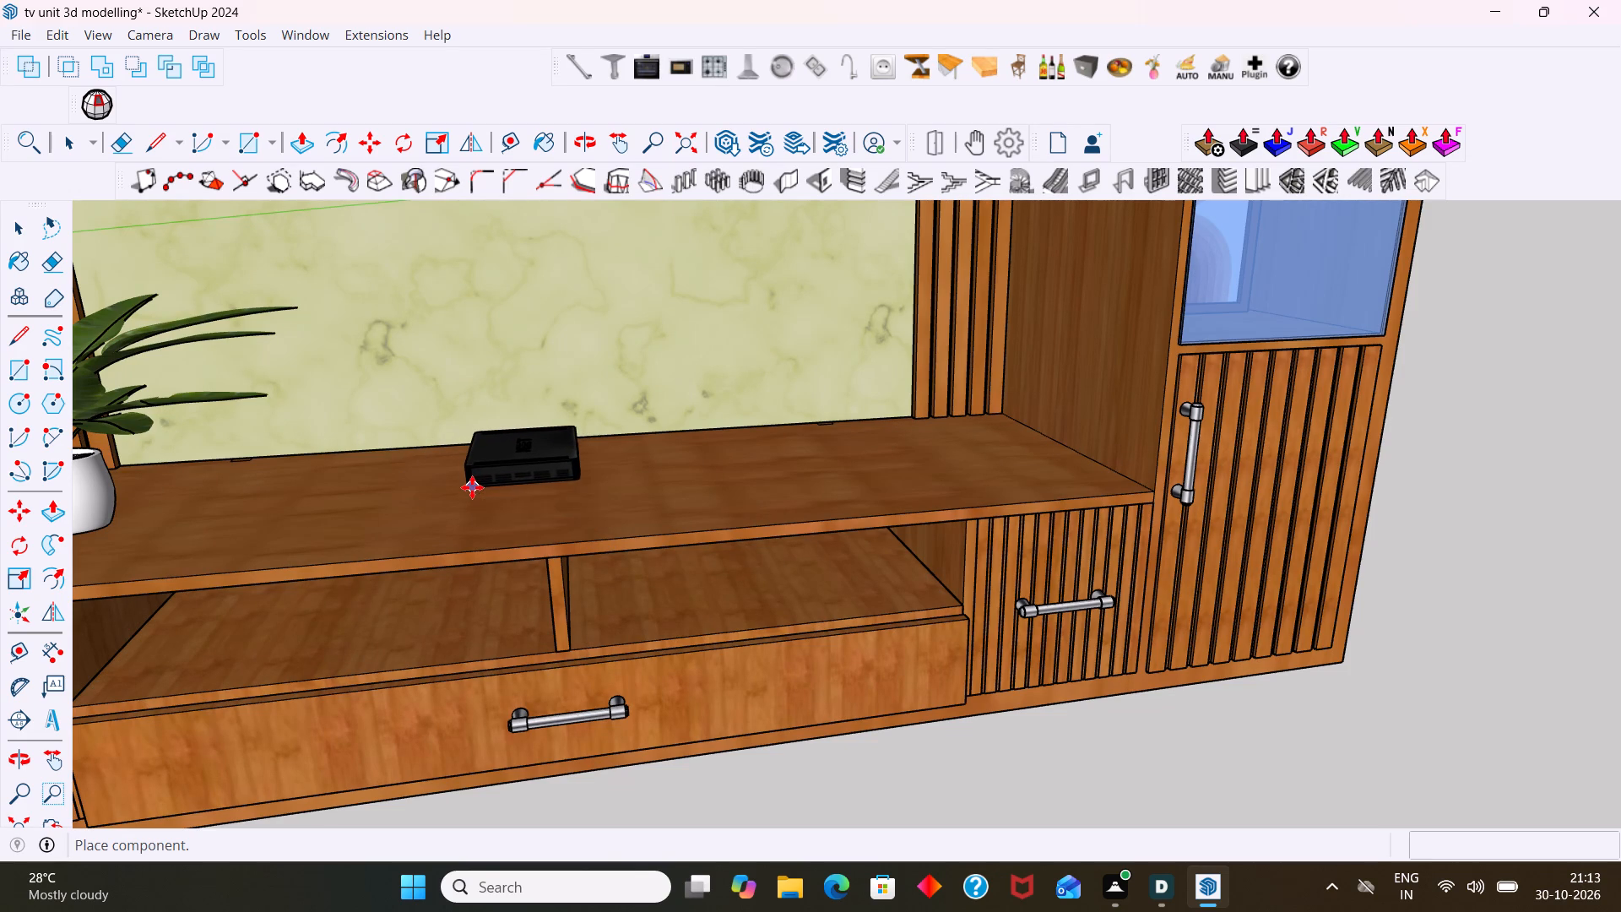
click(474, 491)
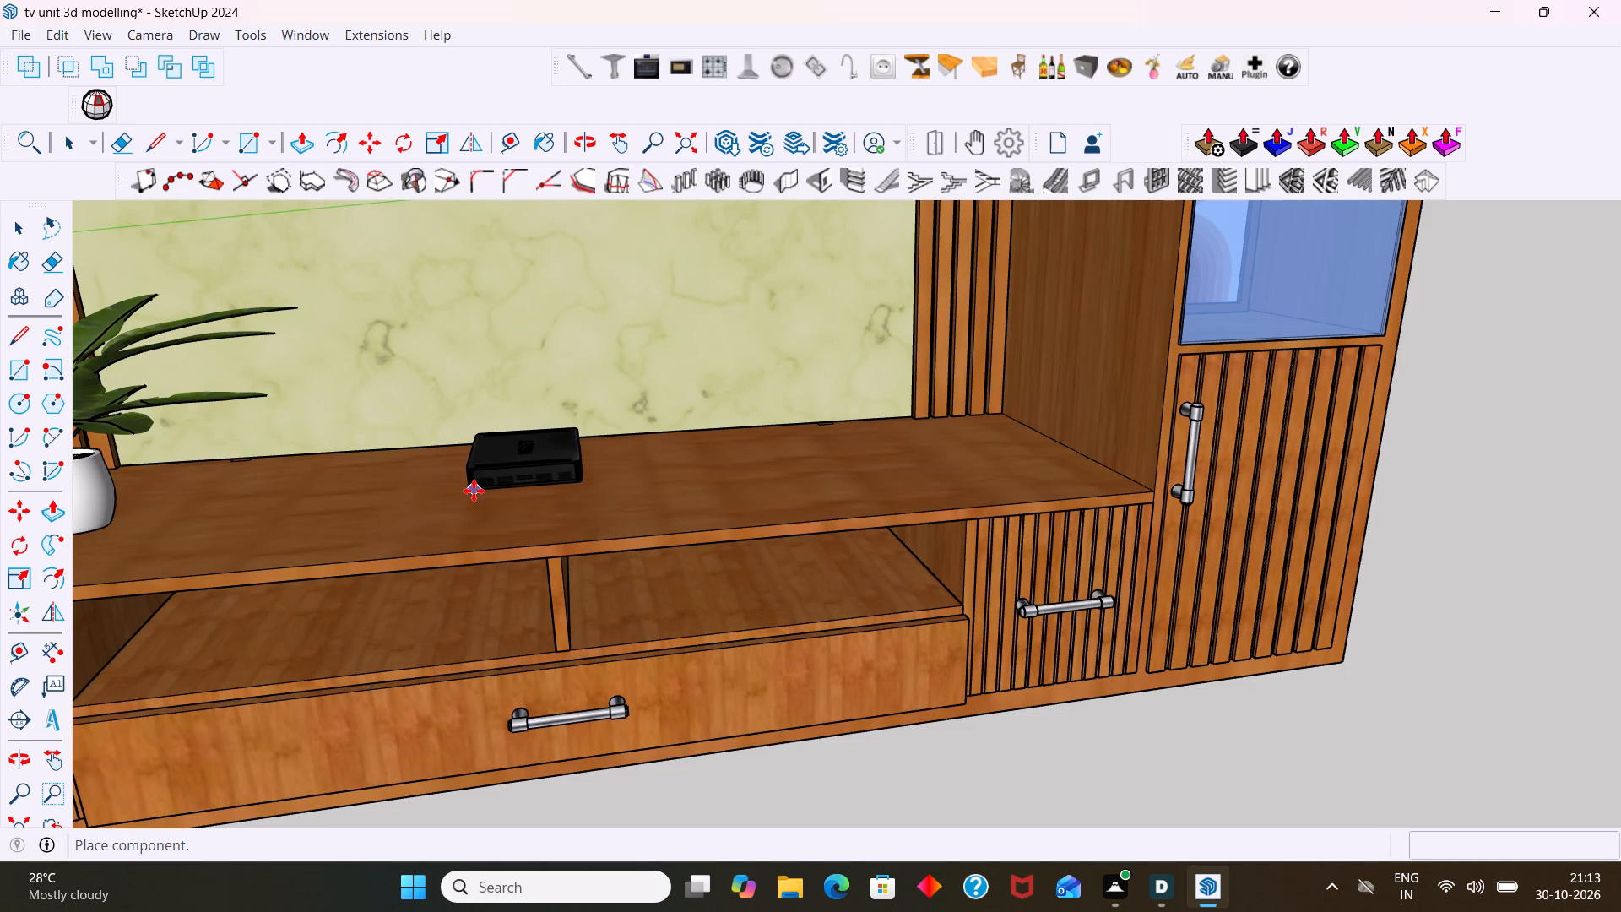
Scale the set-top box on the countertop along the red axis to about 3.00 times its width.
scroll(629, 563, down, 5)
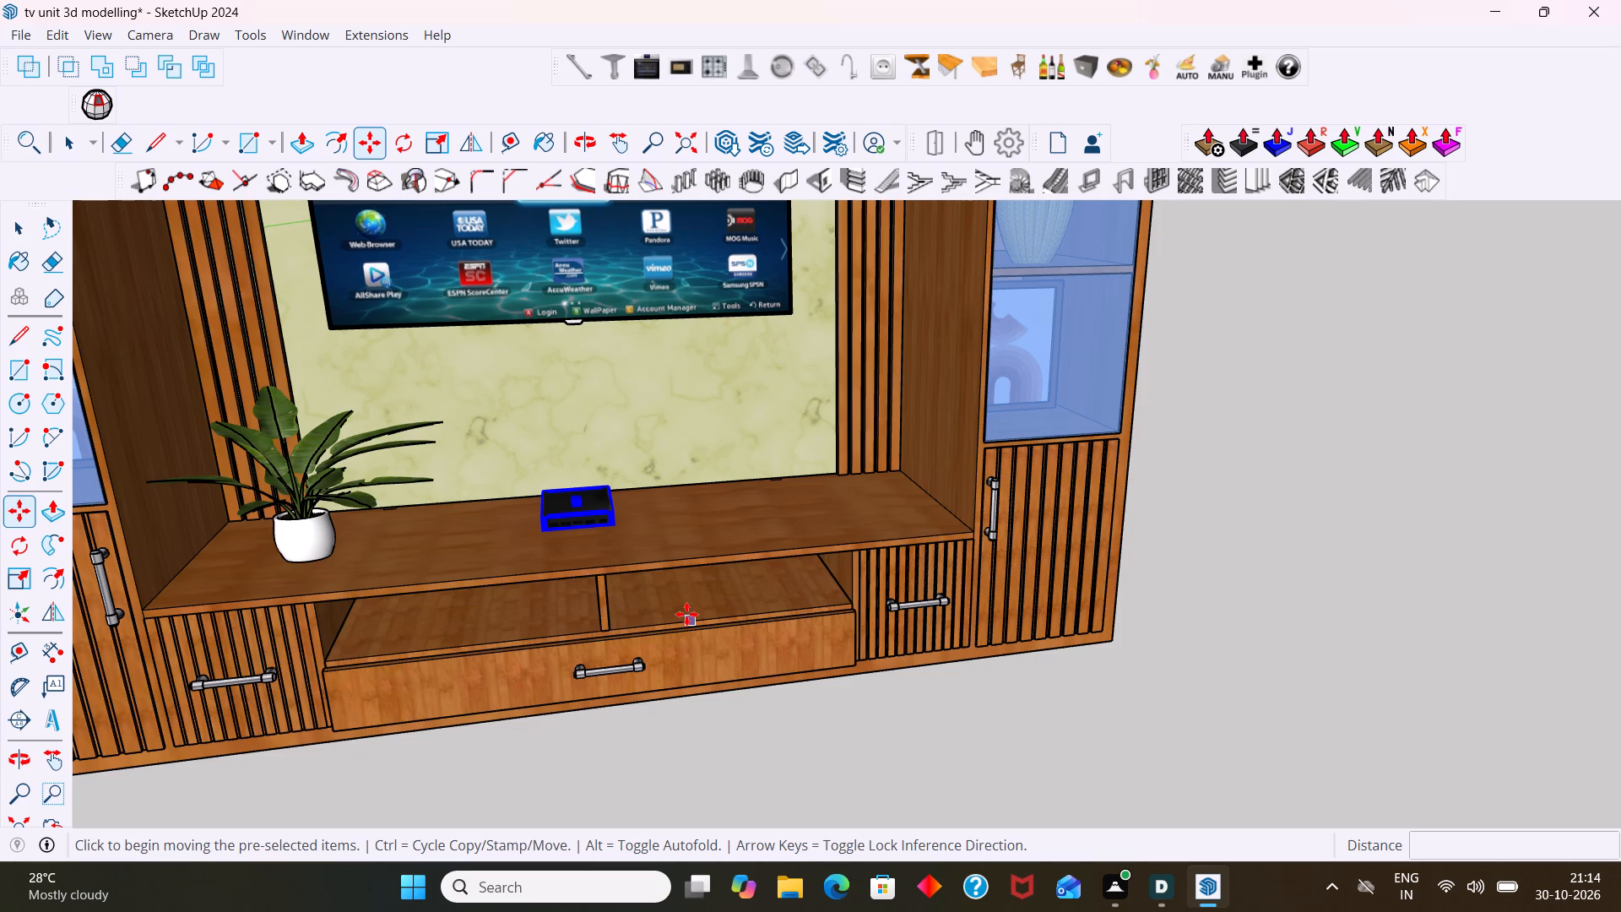
key(space)
key(s)
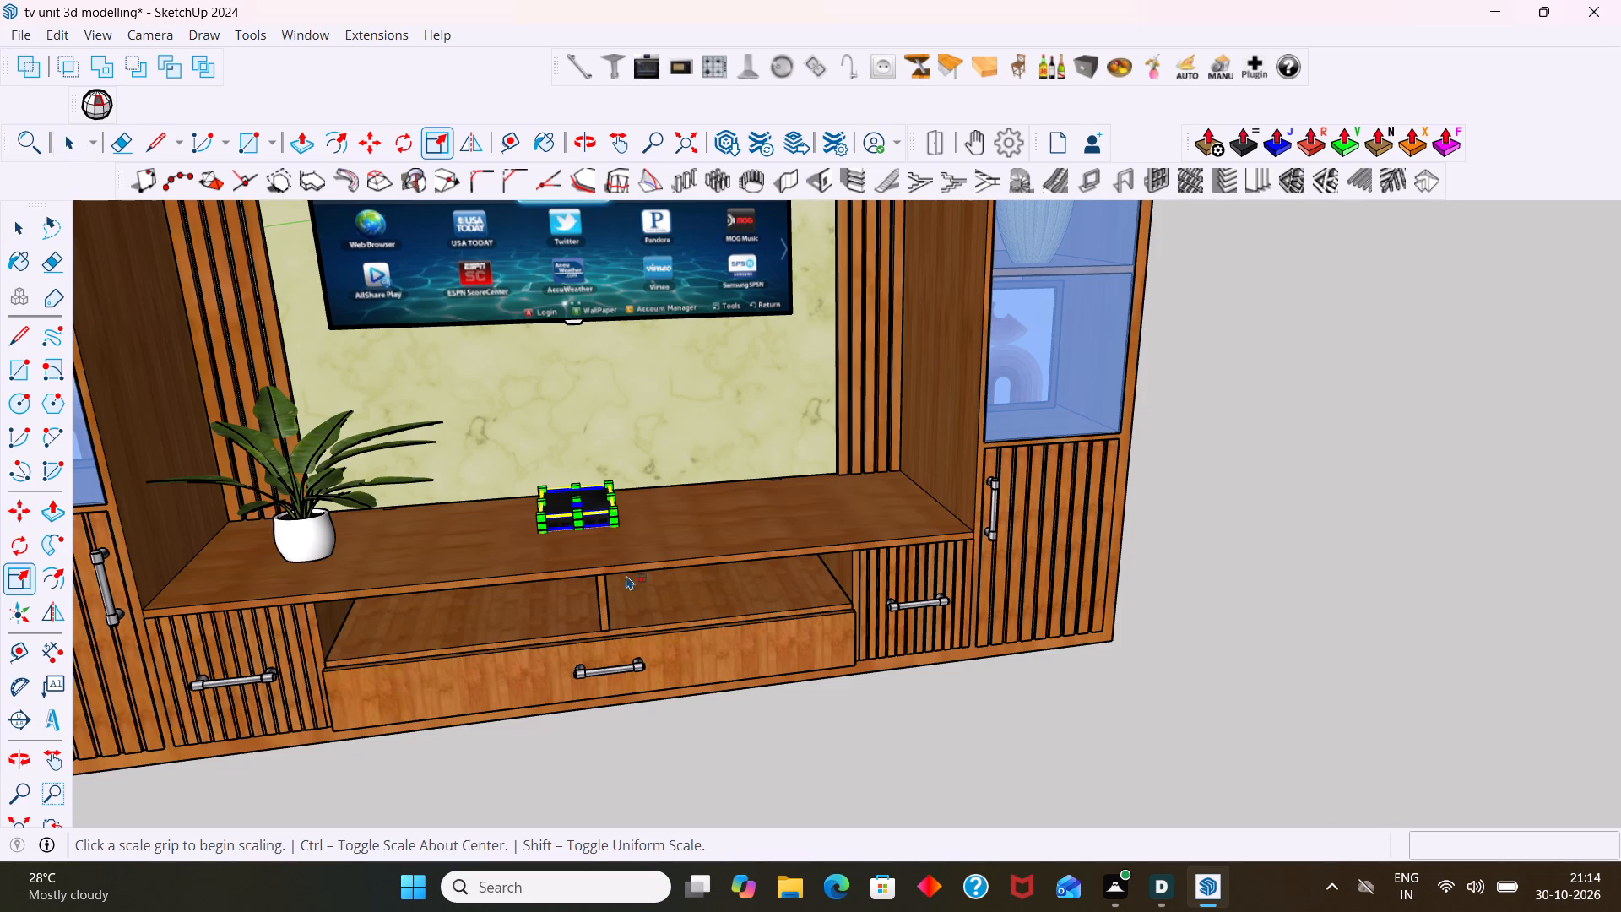
scroll(575, 506, up, 10)
scroll(658, 504, up, 2)
middle_drag(657, 501, 618, 481)
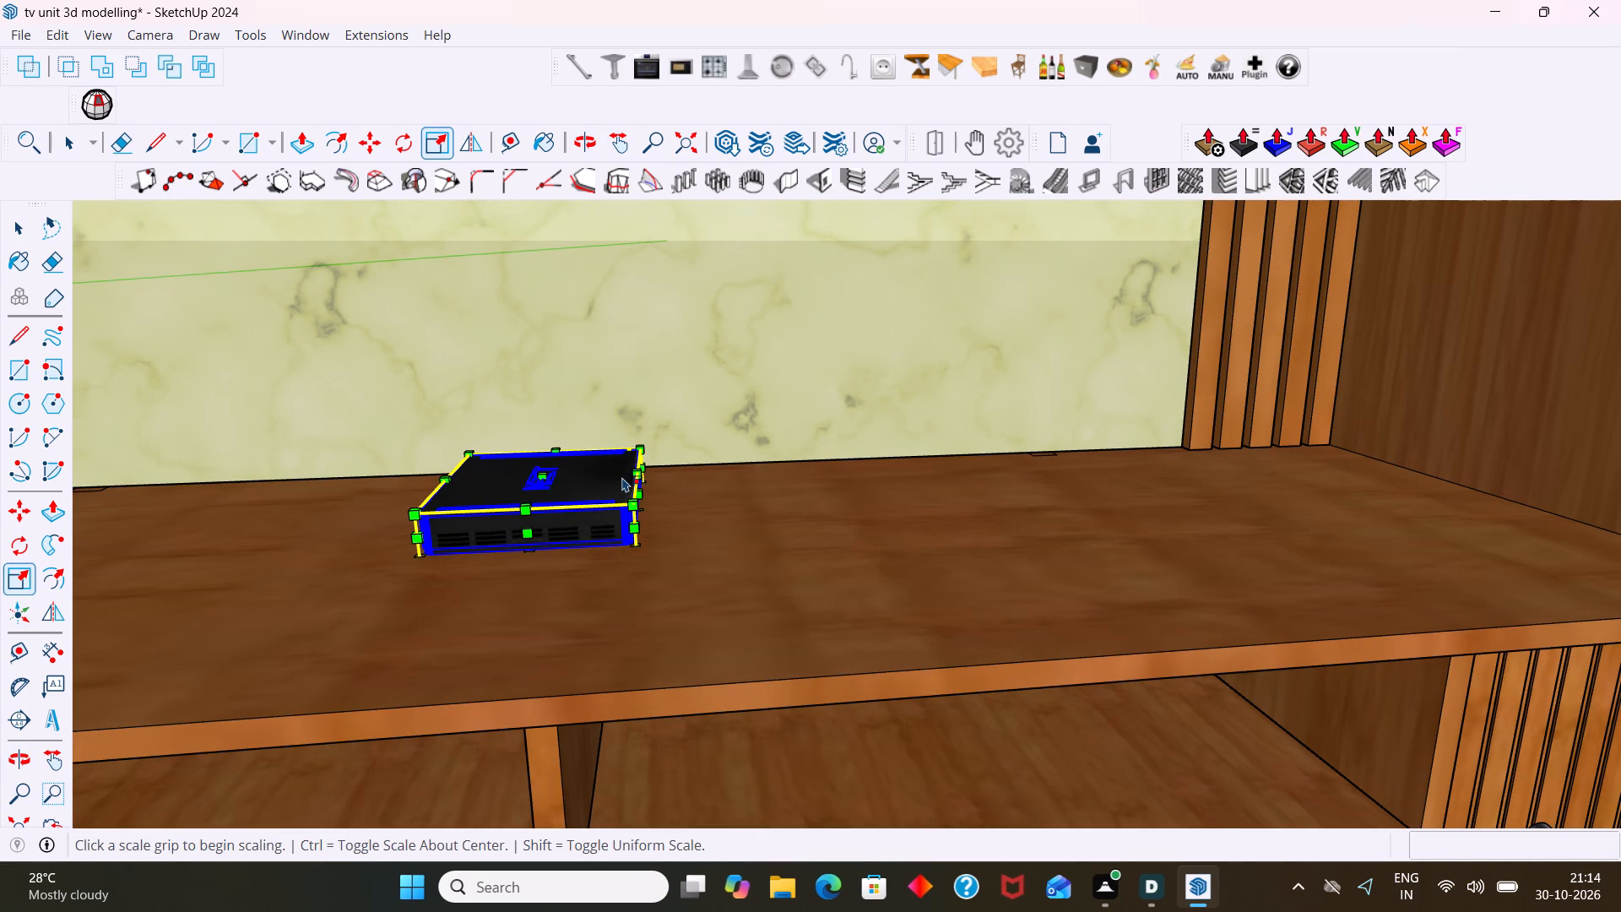
scroll(637, 475, up, 6)
middle_drag(650, 486, 603, 467)
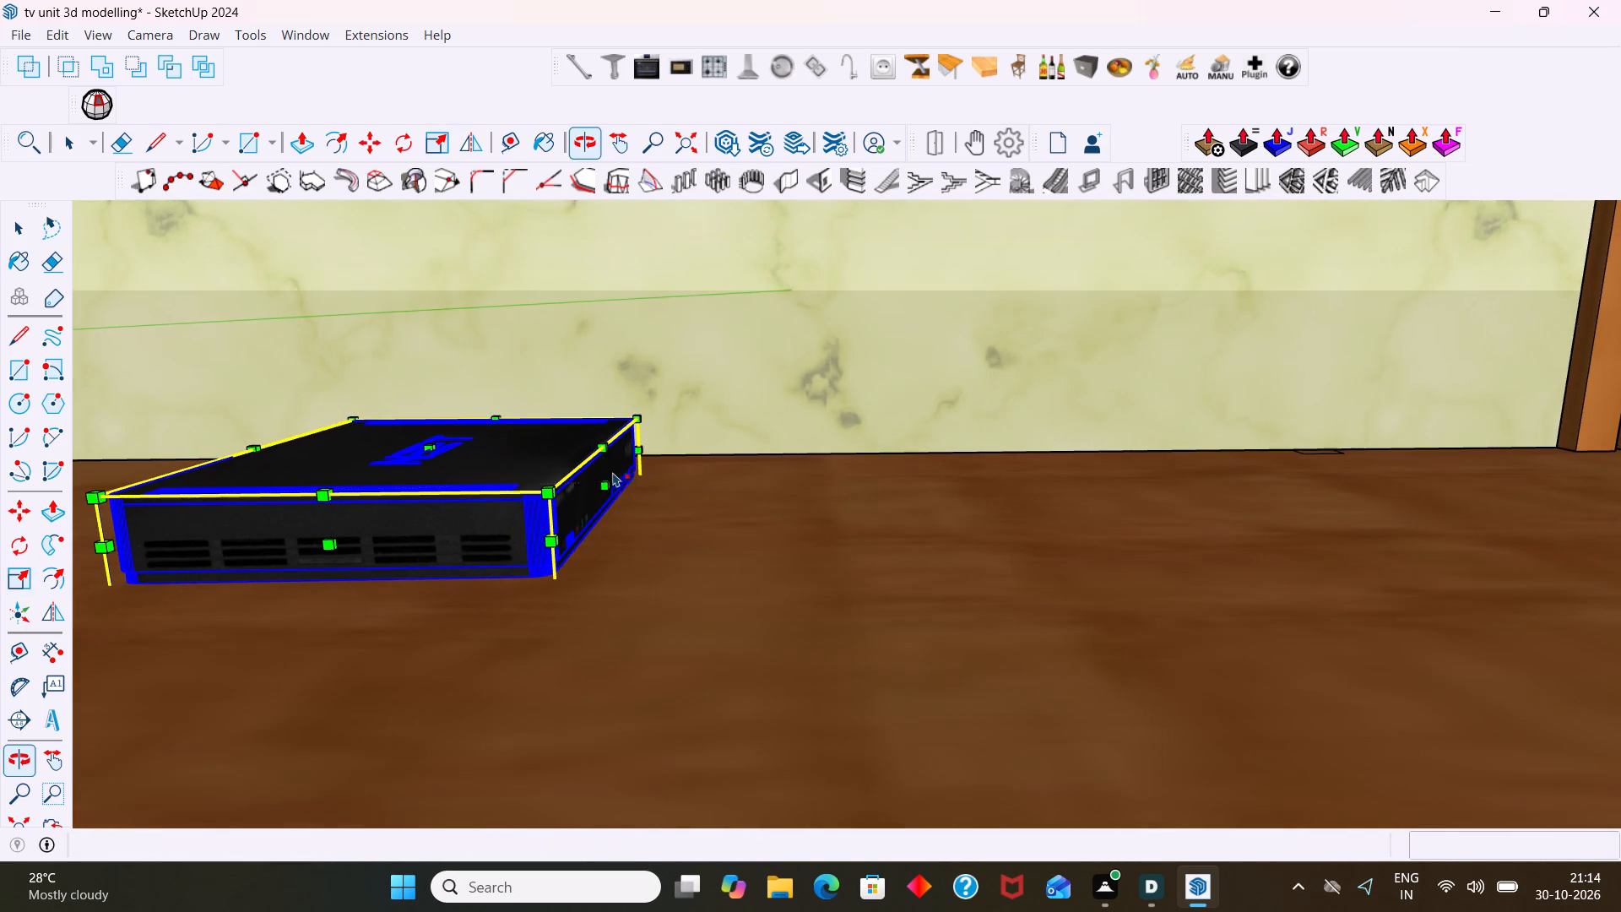
click(608, 489)
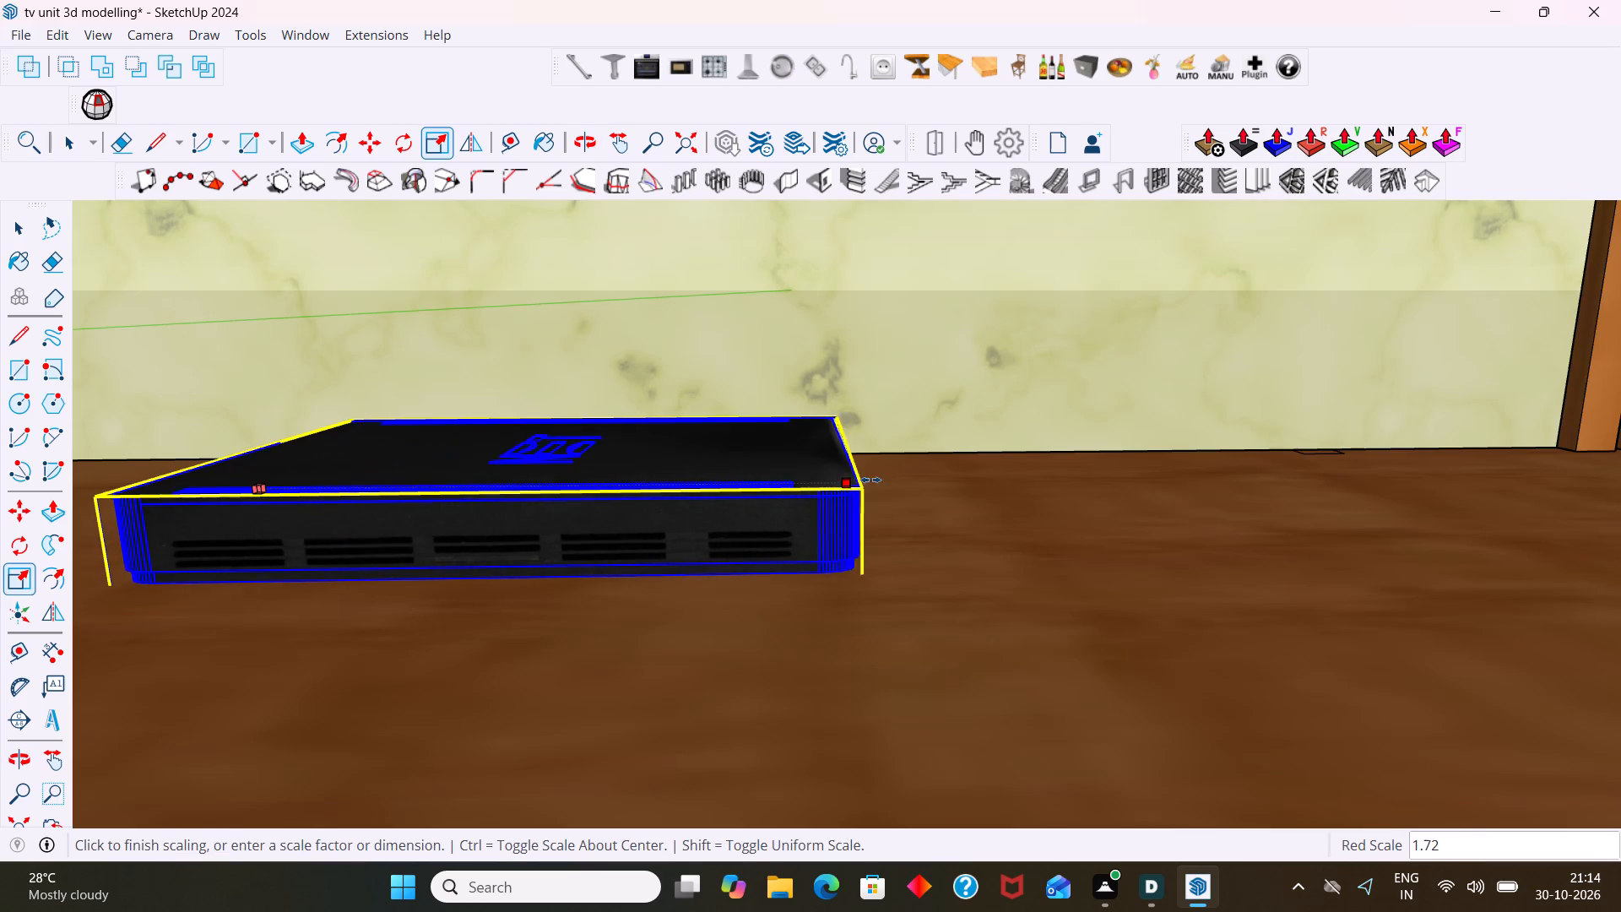
scroll(881, 473, down, 12)
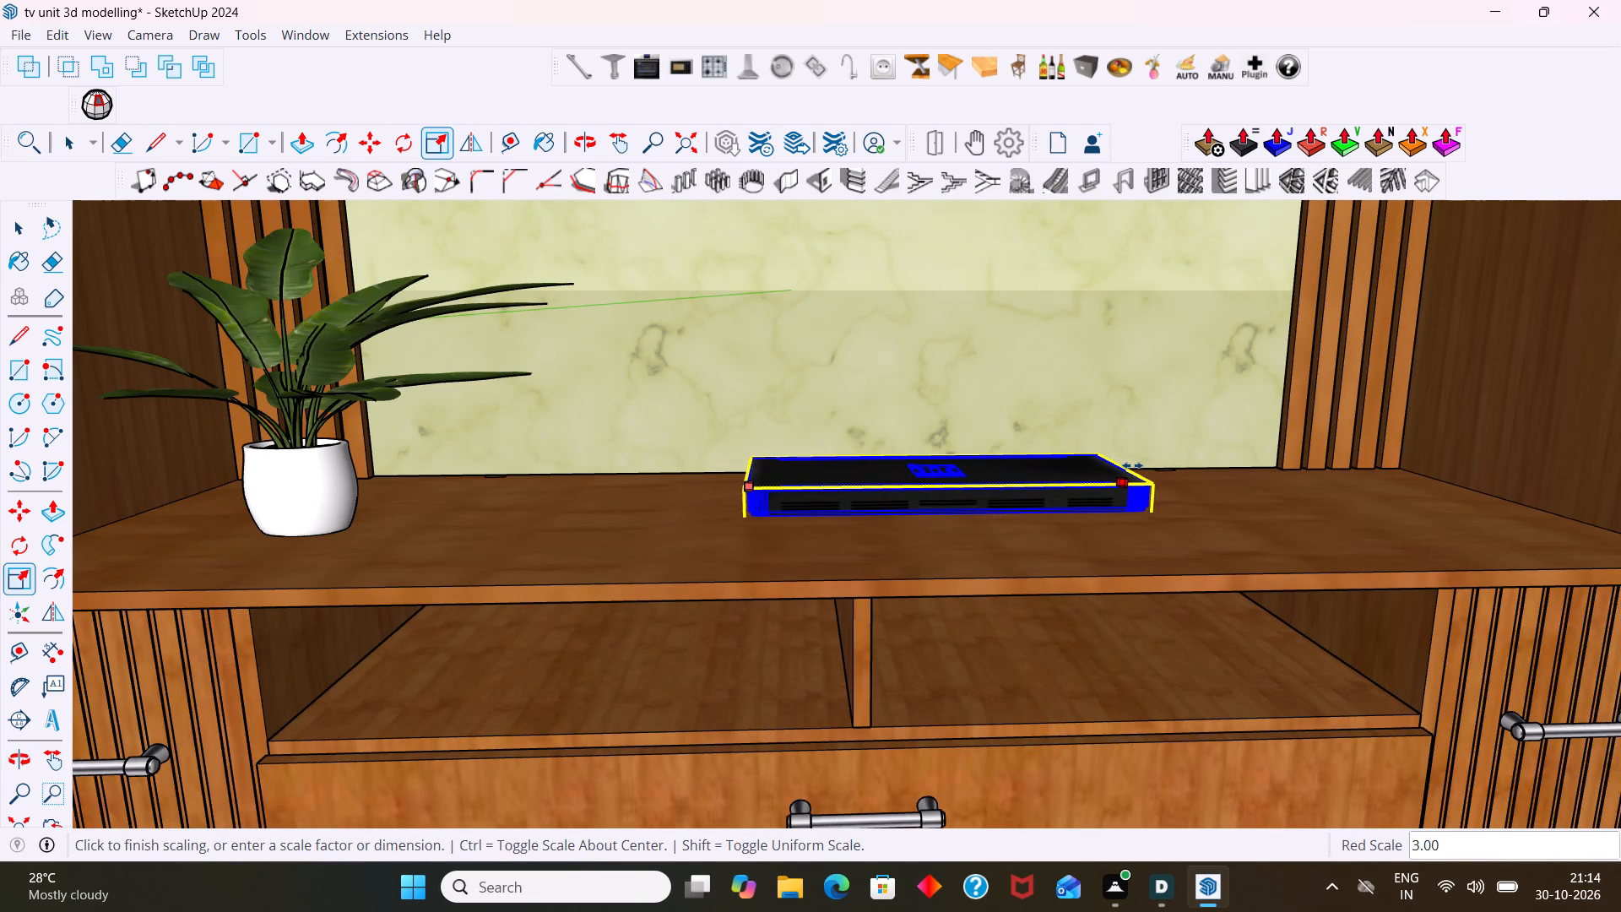
click(1132, 465)
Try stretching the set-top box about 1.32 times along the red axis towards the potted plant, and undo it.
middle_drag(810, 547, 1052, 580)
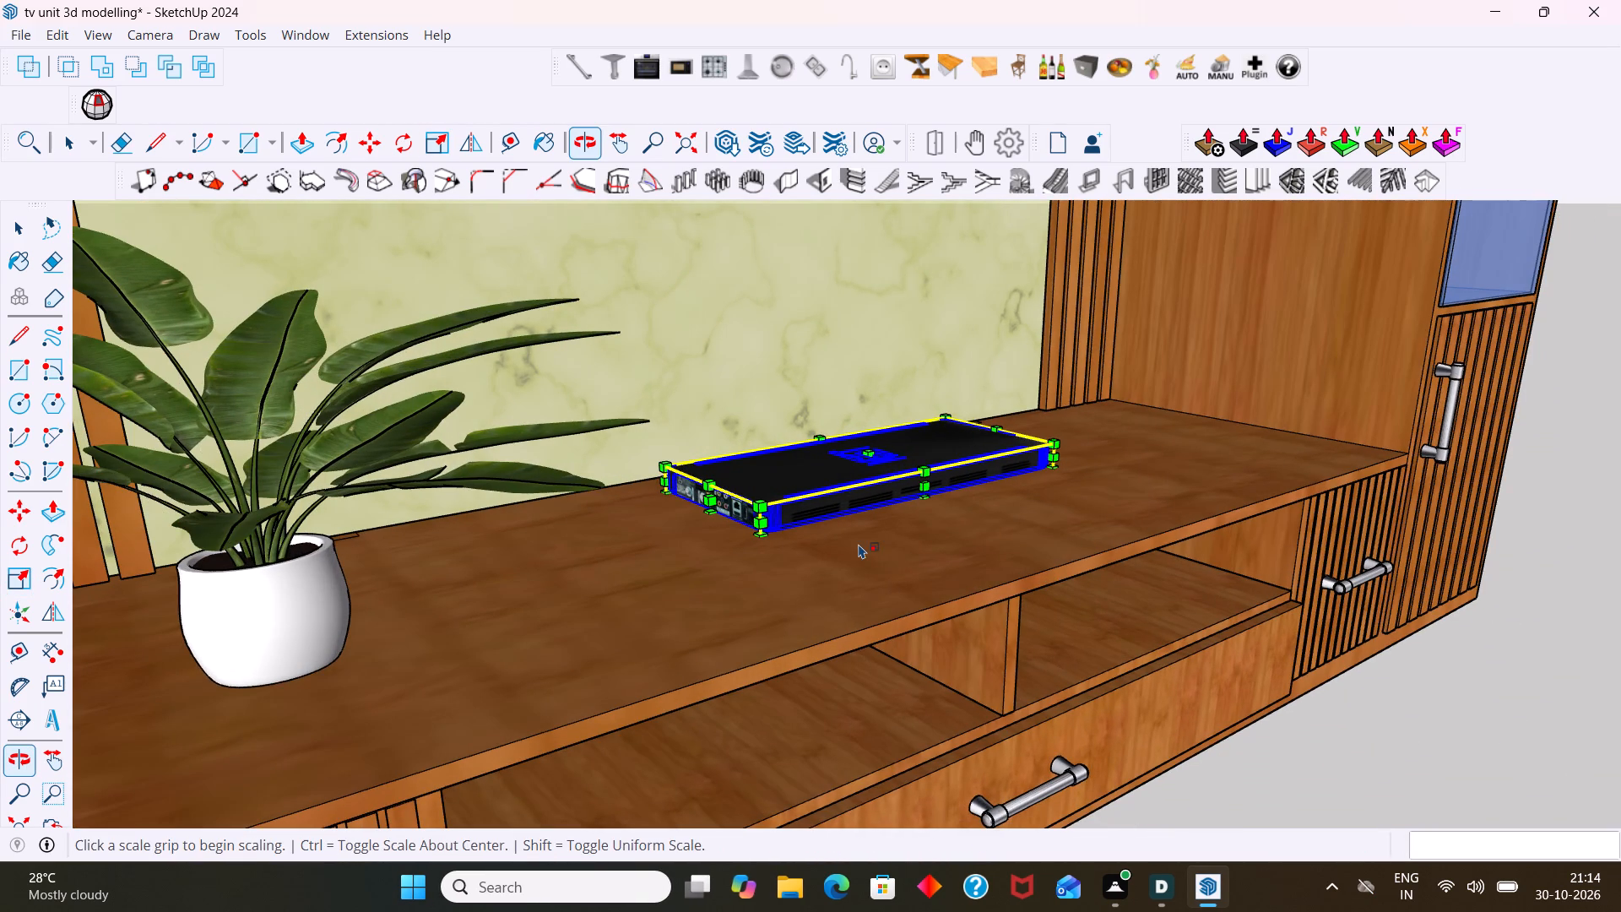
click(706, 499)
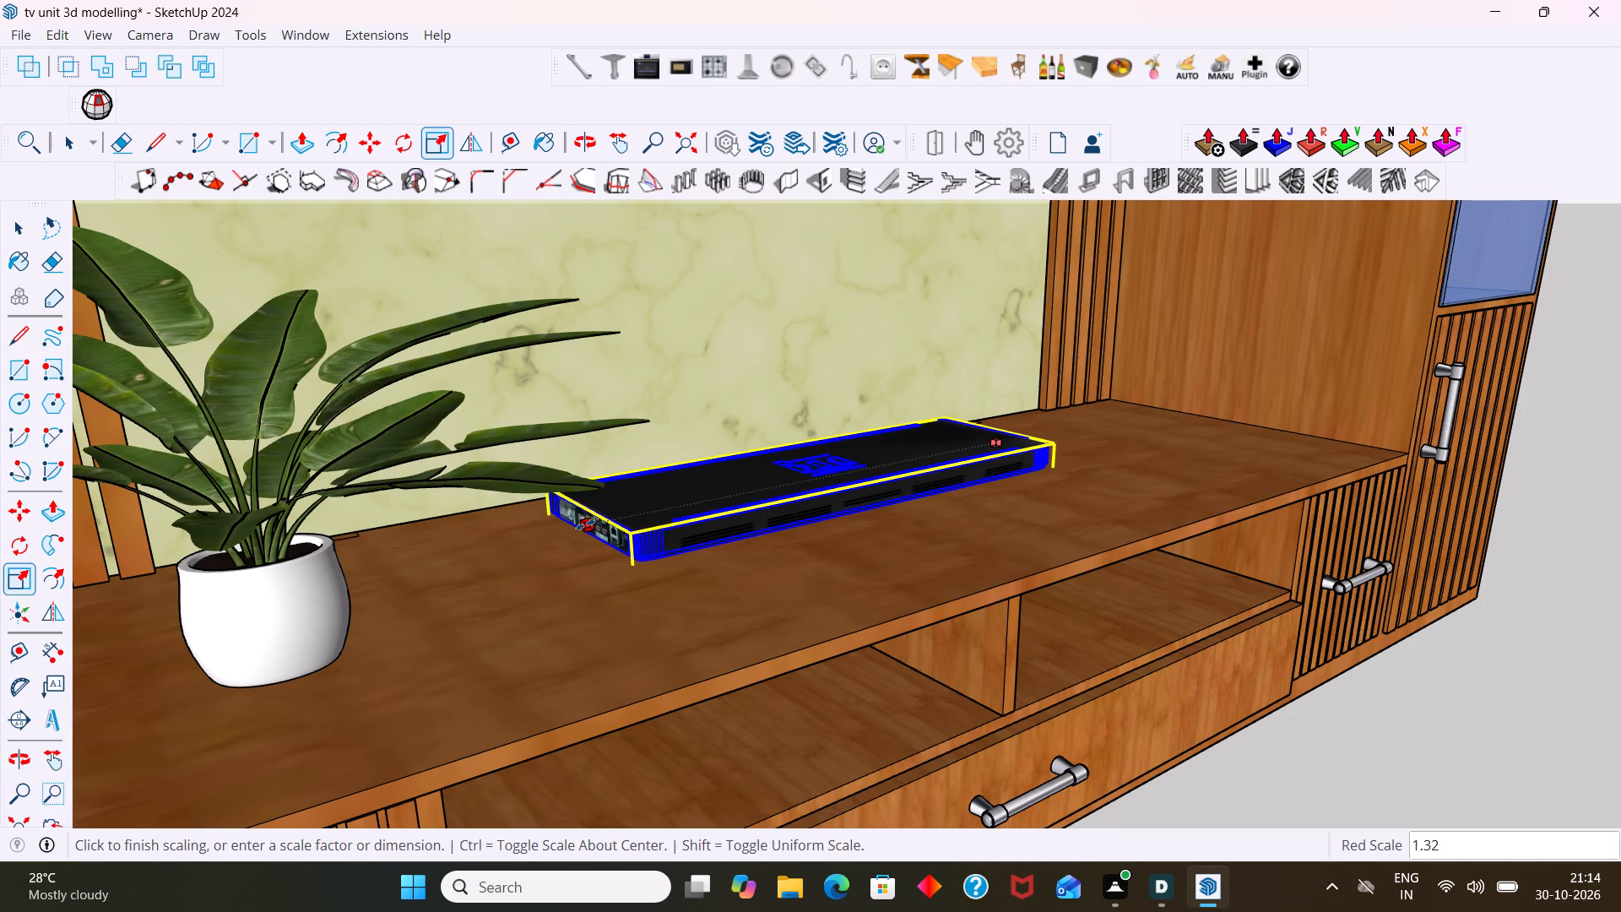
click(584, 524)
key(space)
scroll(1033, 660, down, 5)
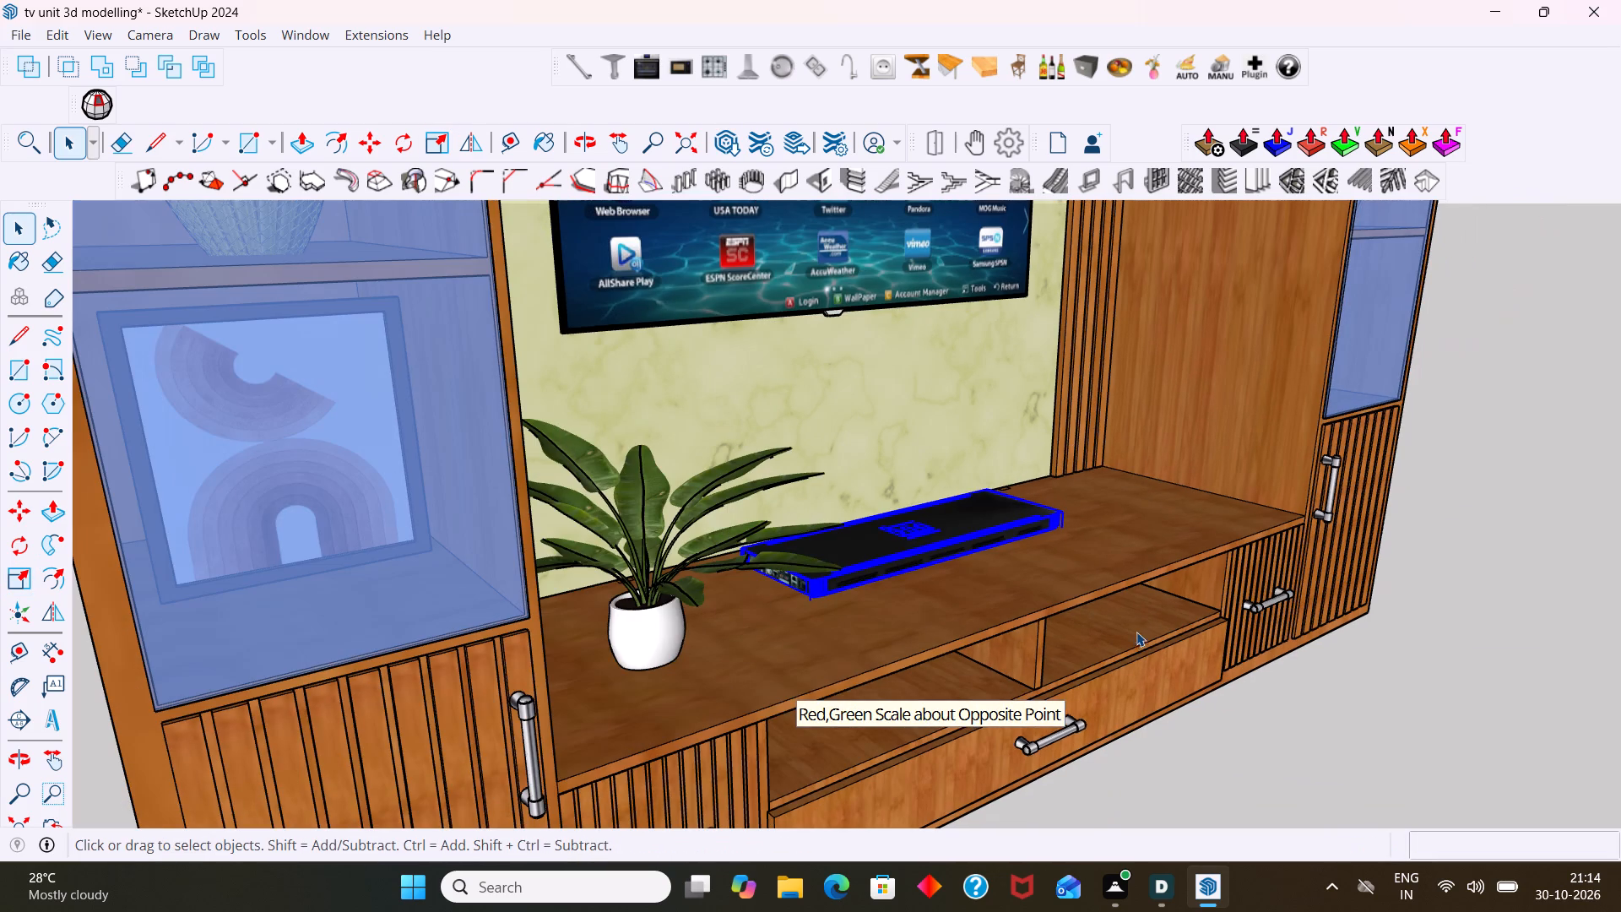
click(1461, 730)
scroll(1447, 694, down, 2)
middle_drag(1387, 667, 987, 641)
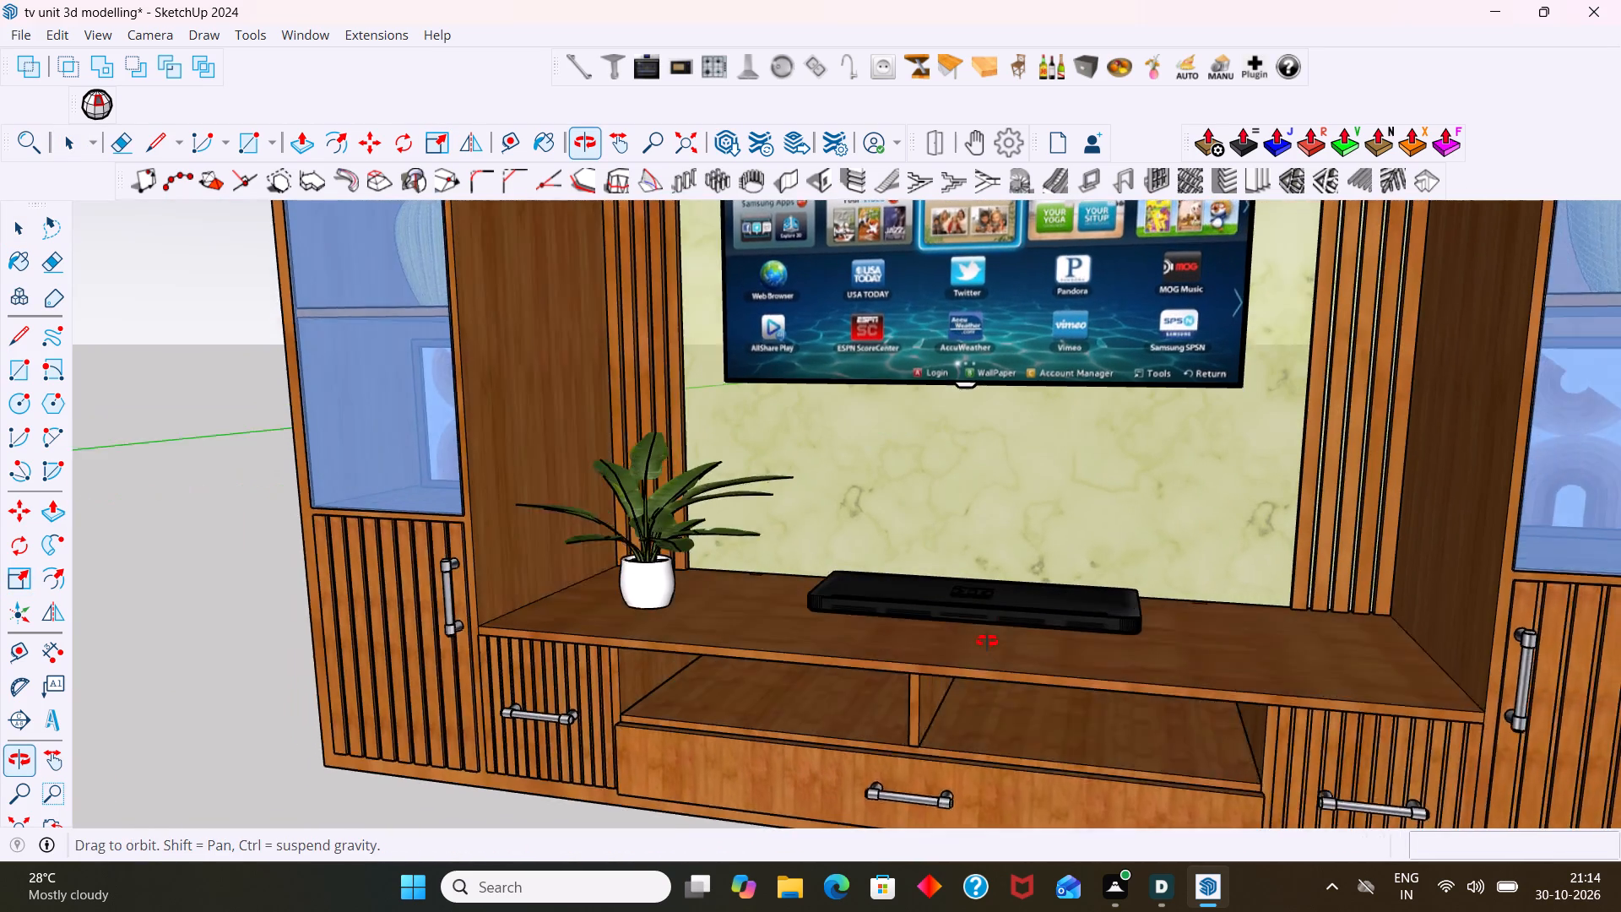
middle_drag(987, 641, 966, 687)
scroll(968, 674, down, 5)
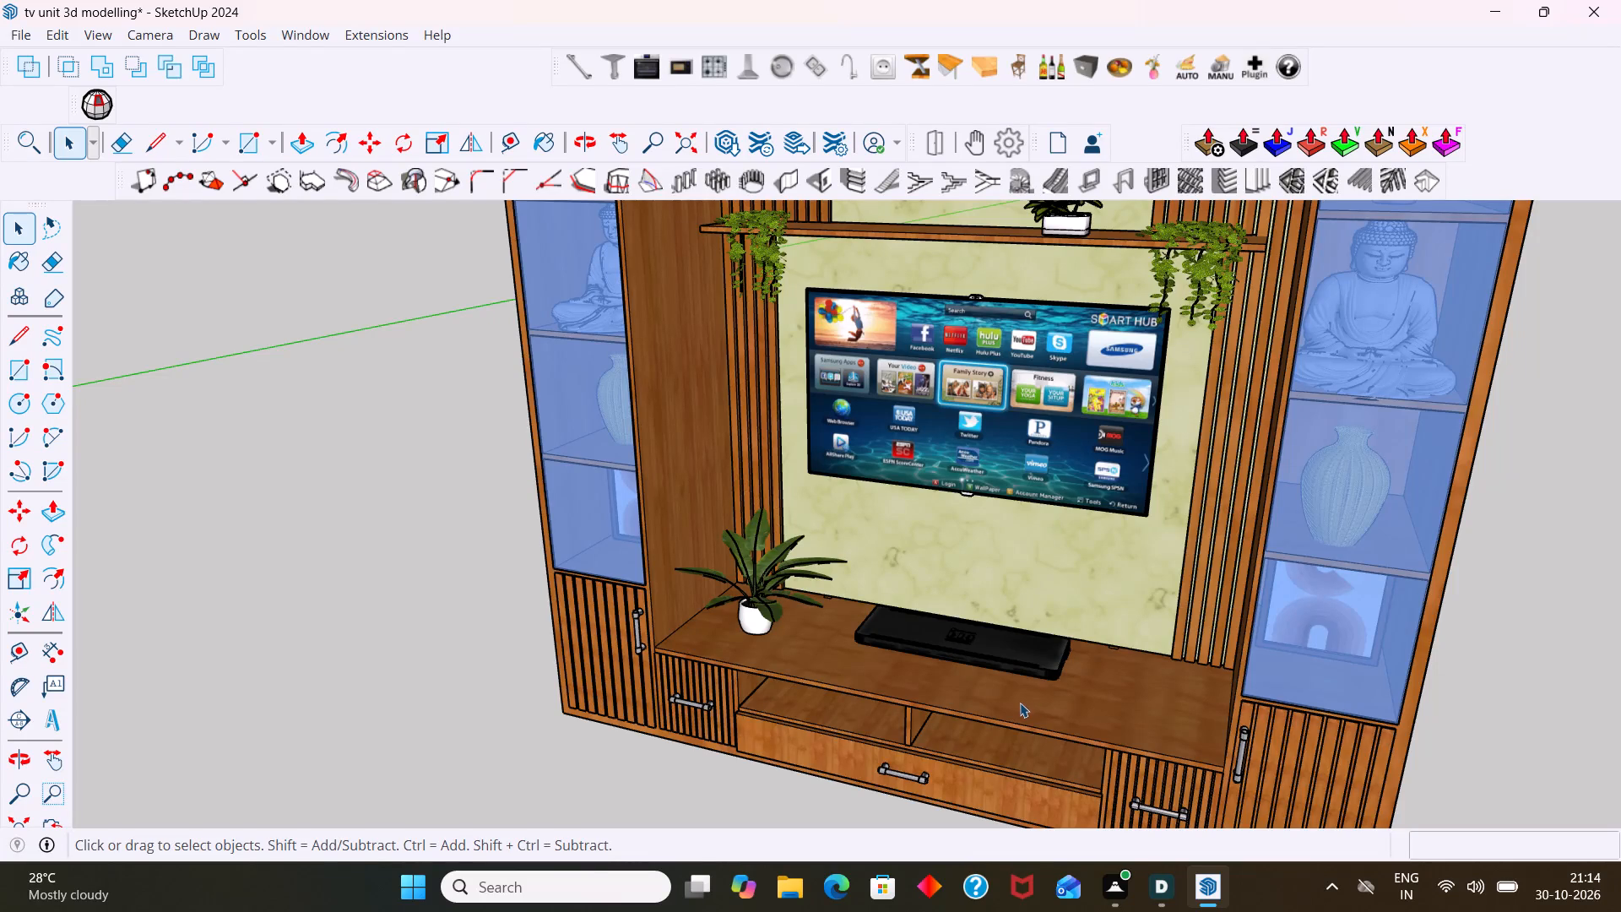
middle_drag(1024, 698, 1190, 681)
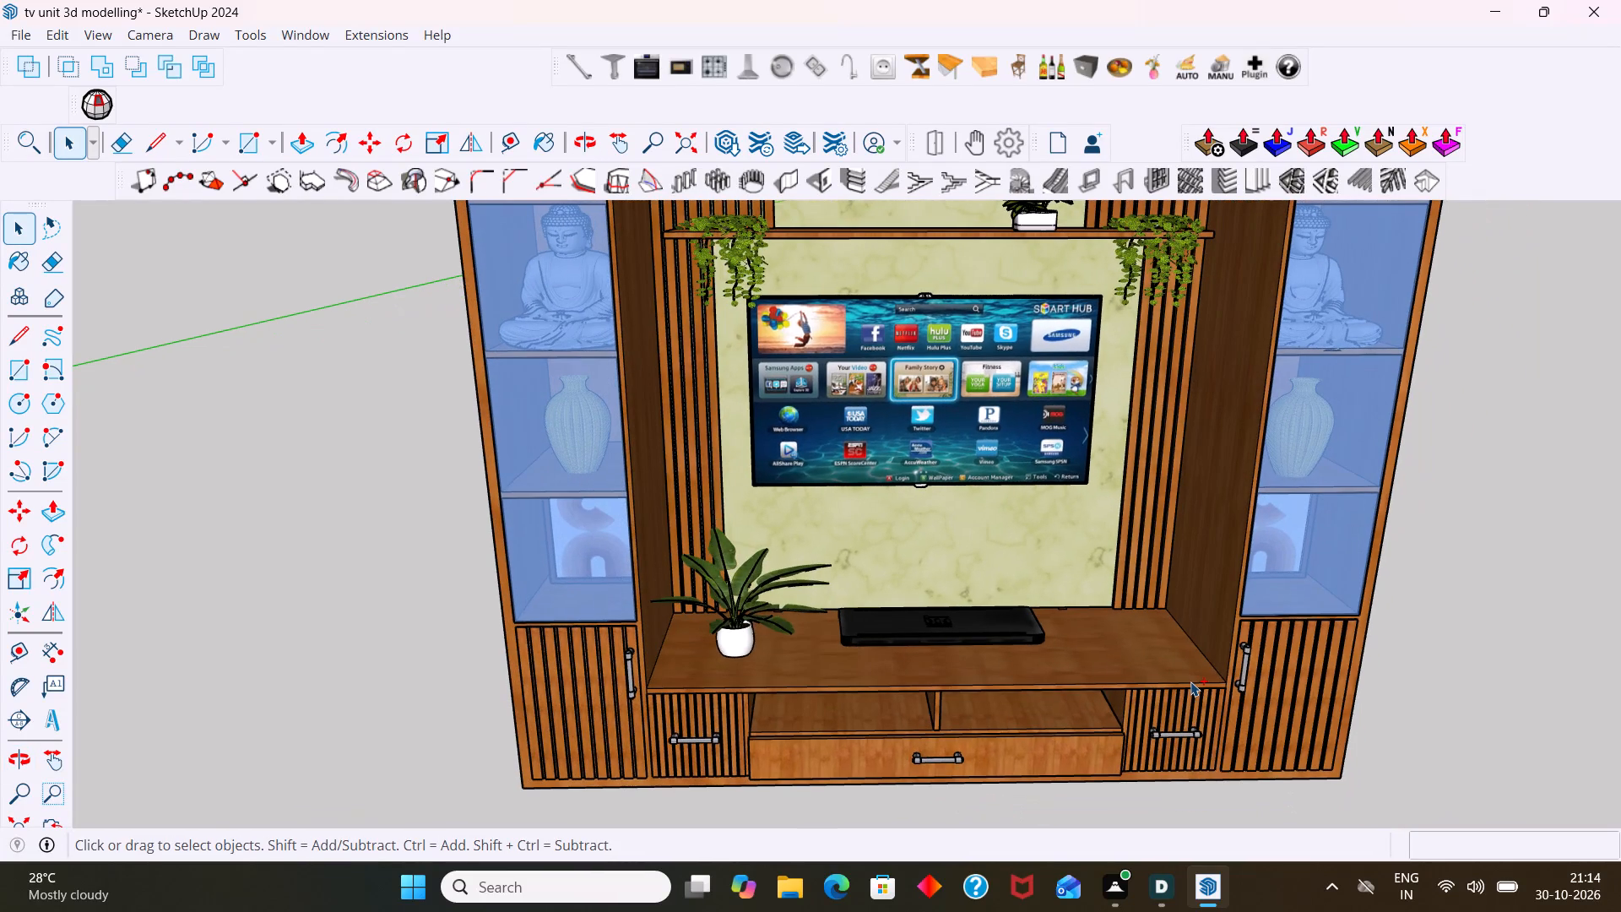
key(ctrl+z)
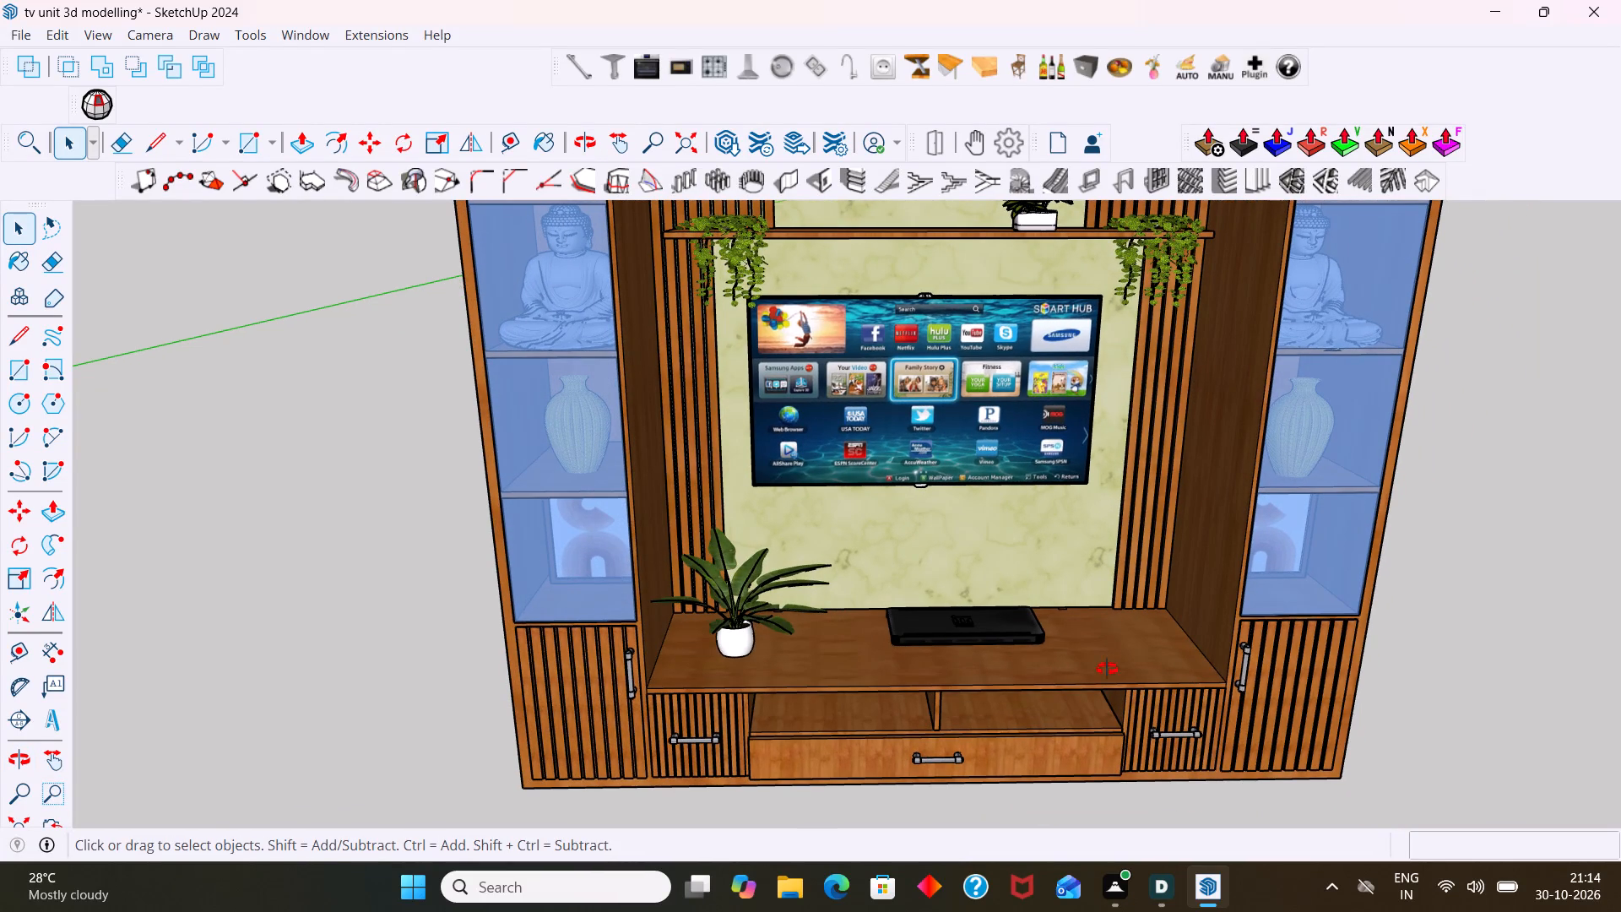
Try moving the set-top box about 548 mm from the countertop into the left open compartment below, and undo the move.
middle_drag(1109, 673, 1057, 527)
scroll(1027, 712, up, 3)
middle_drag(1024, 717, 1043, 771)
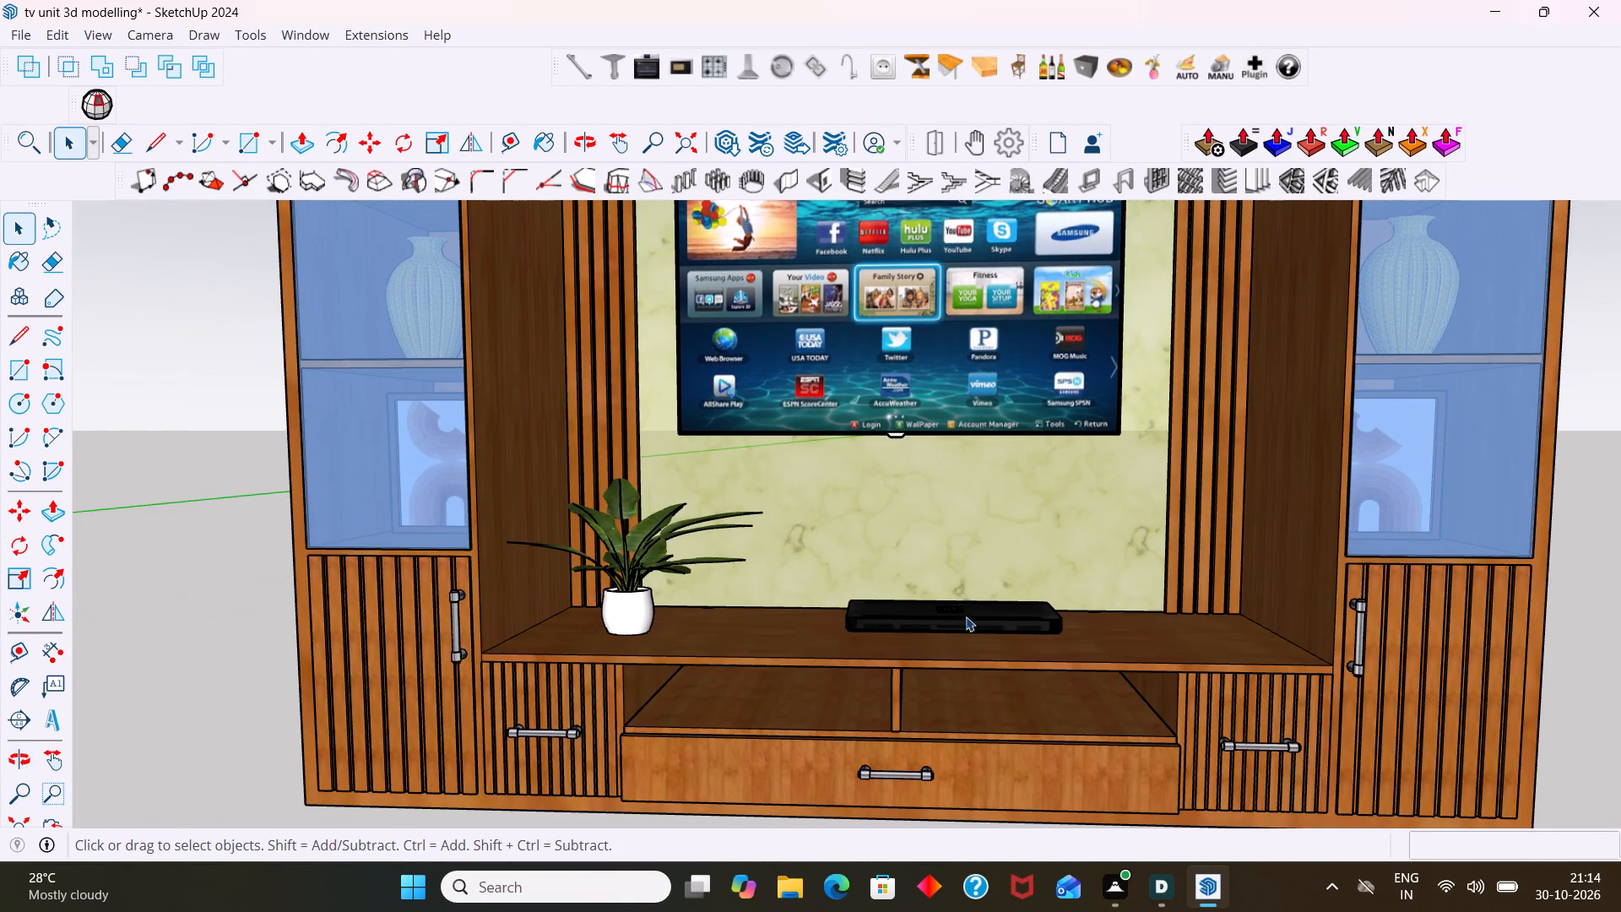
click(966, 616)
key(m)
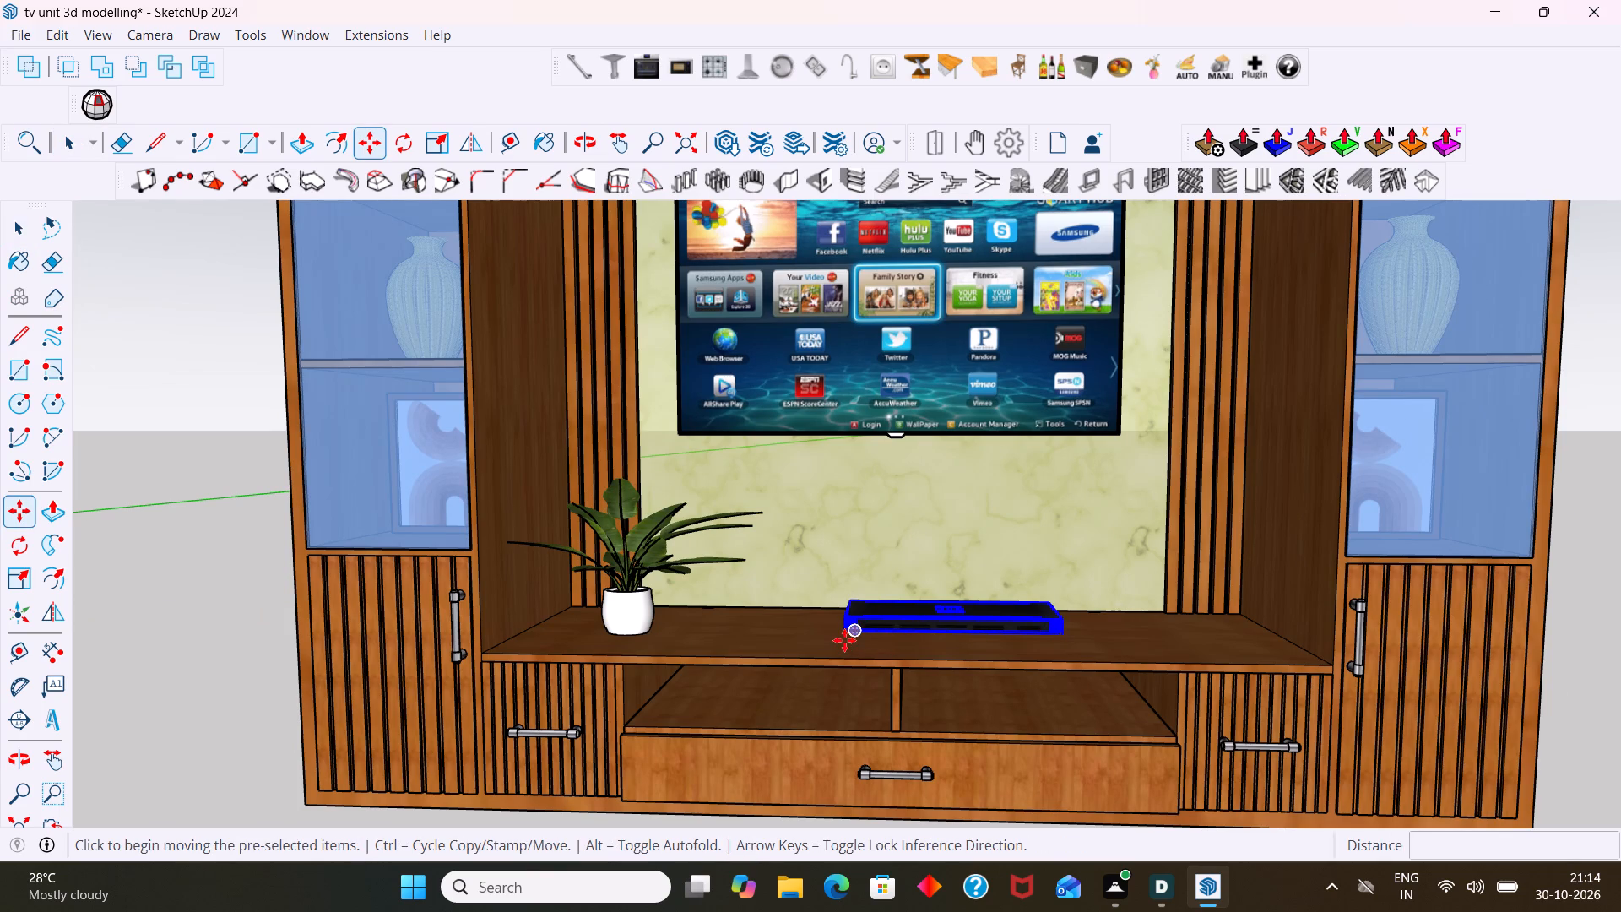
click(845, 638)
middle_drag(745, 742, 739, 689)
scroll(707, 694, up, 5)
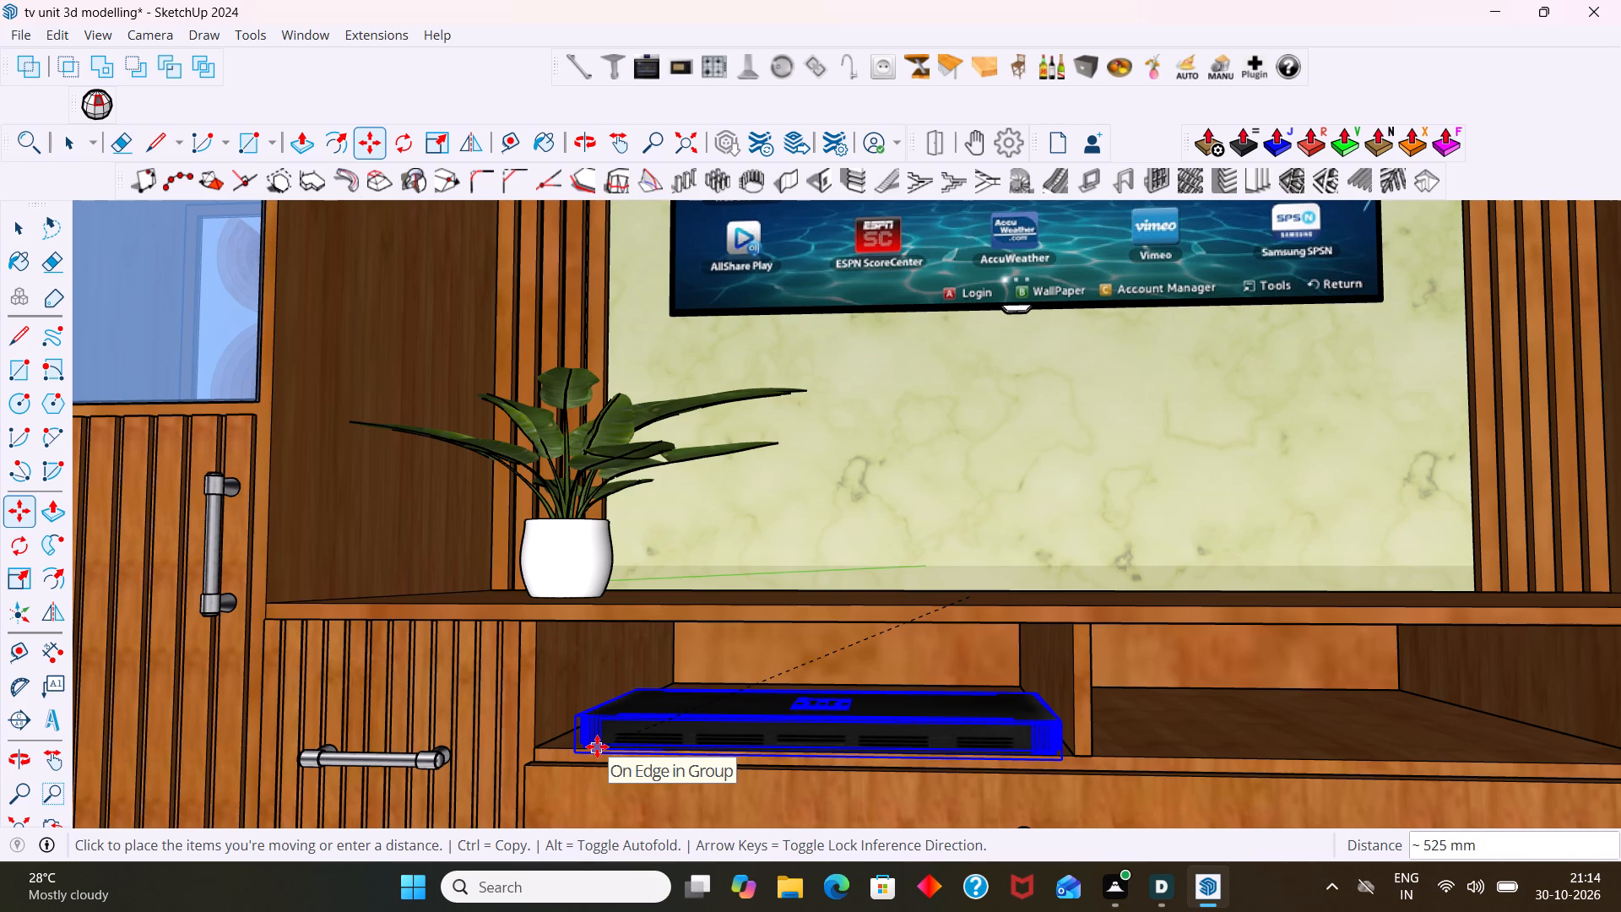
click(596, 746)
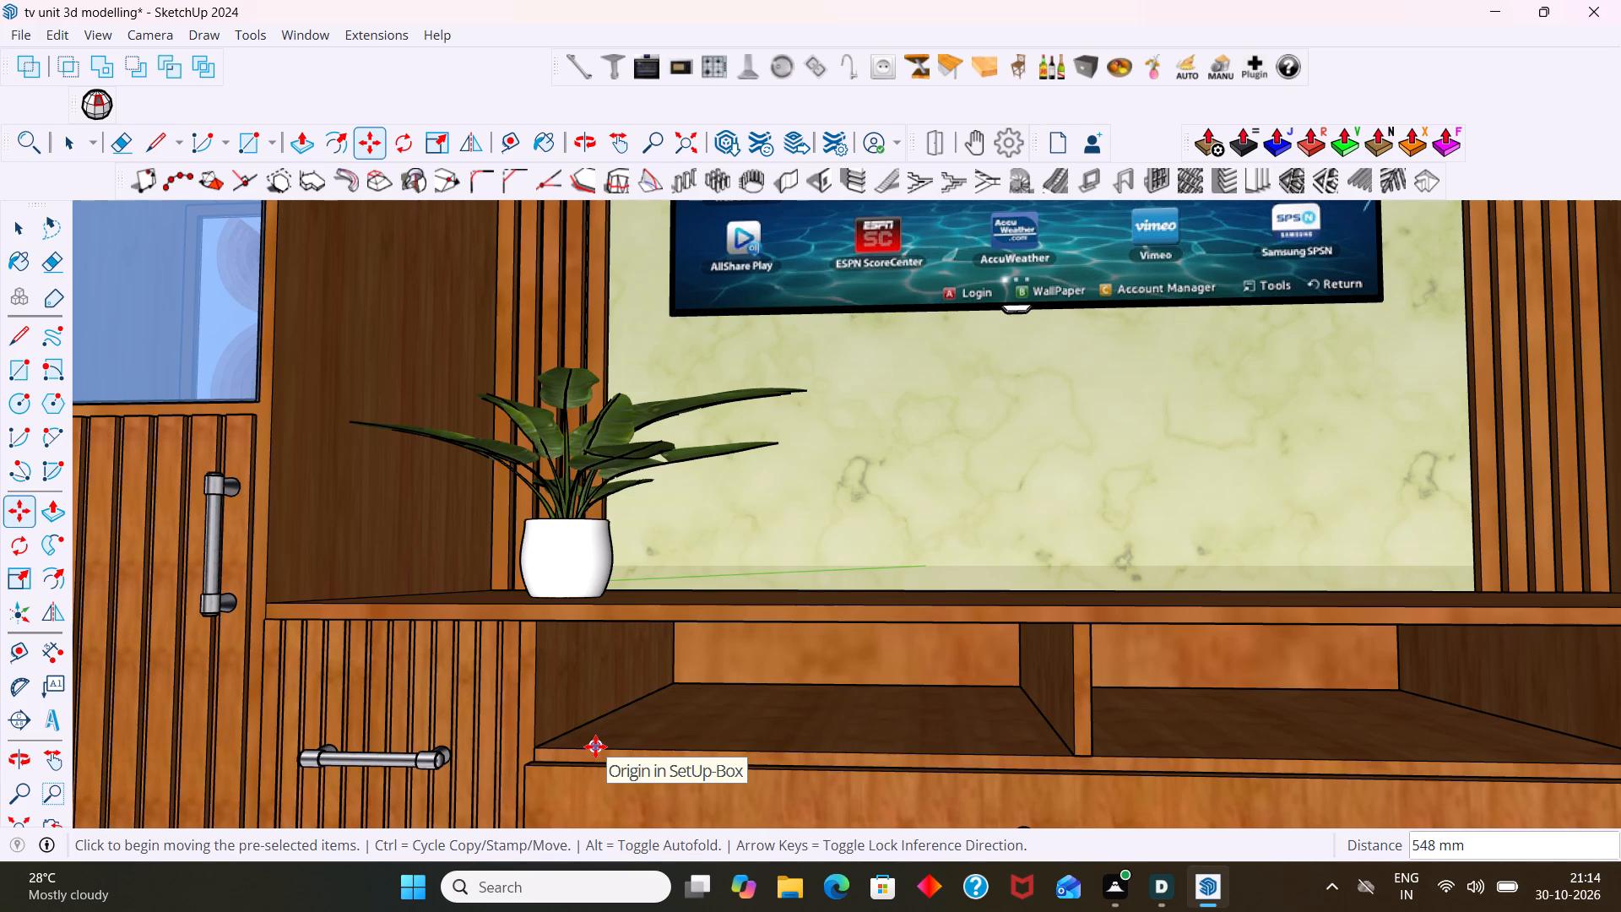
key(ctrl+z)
Move the set-top box about 527 mm from the countertop onto the front edge of the left open compartment.
scroll(628, 738, down, 2)
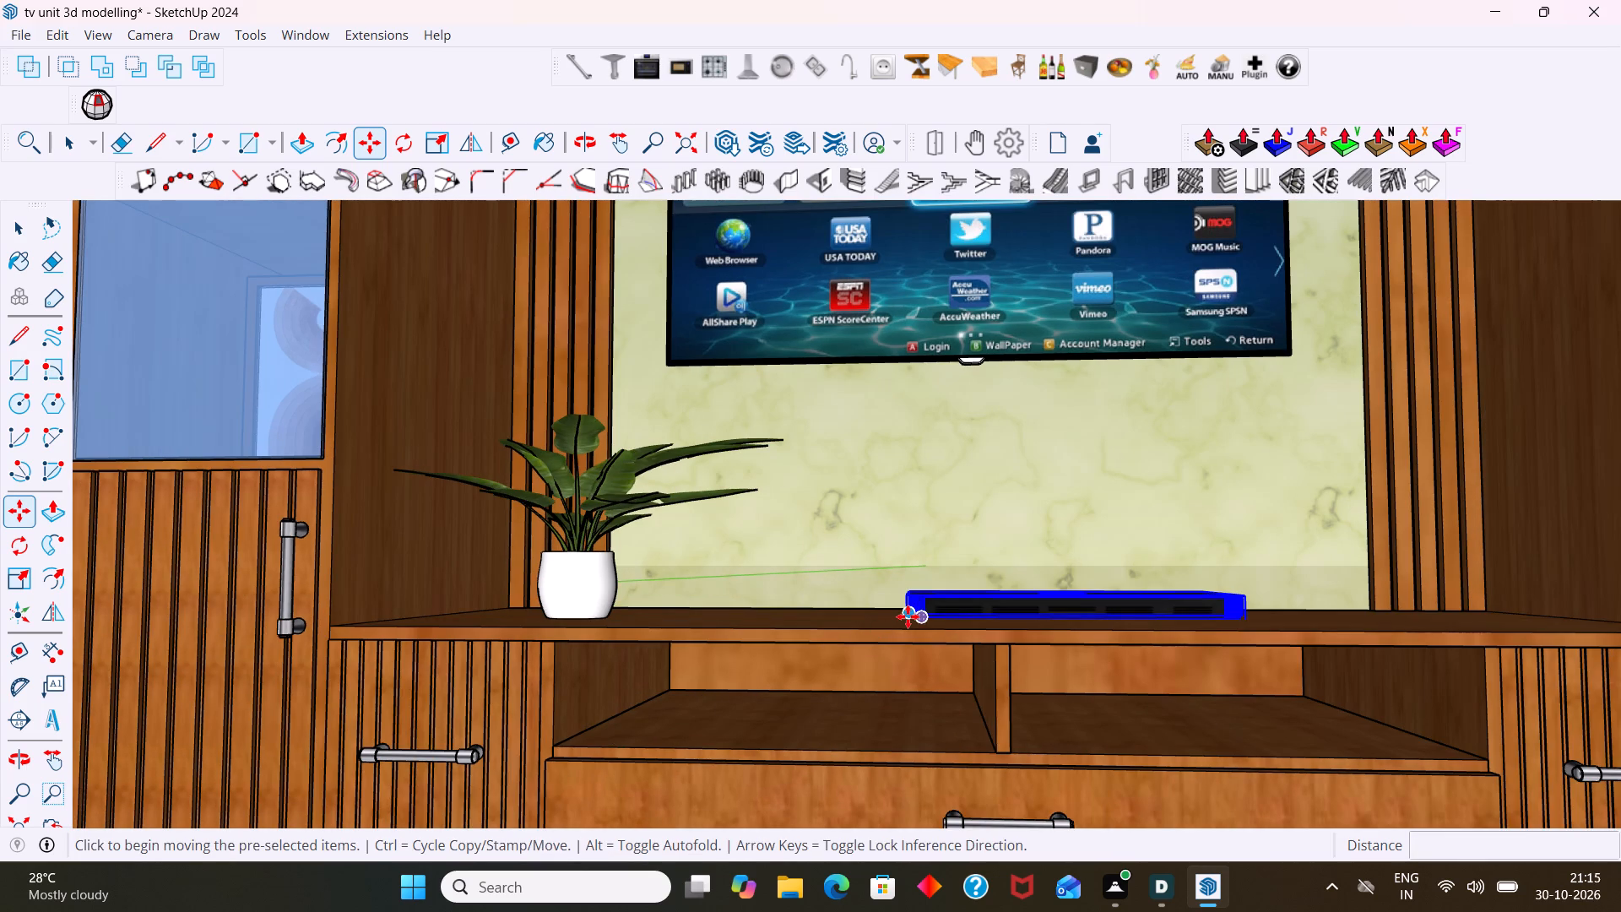
click(914, 617)
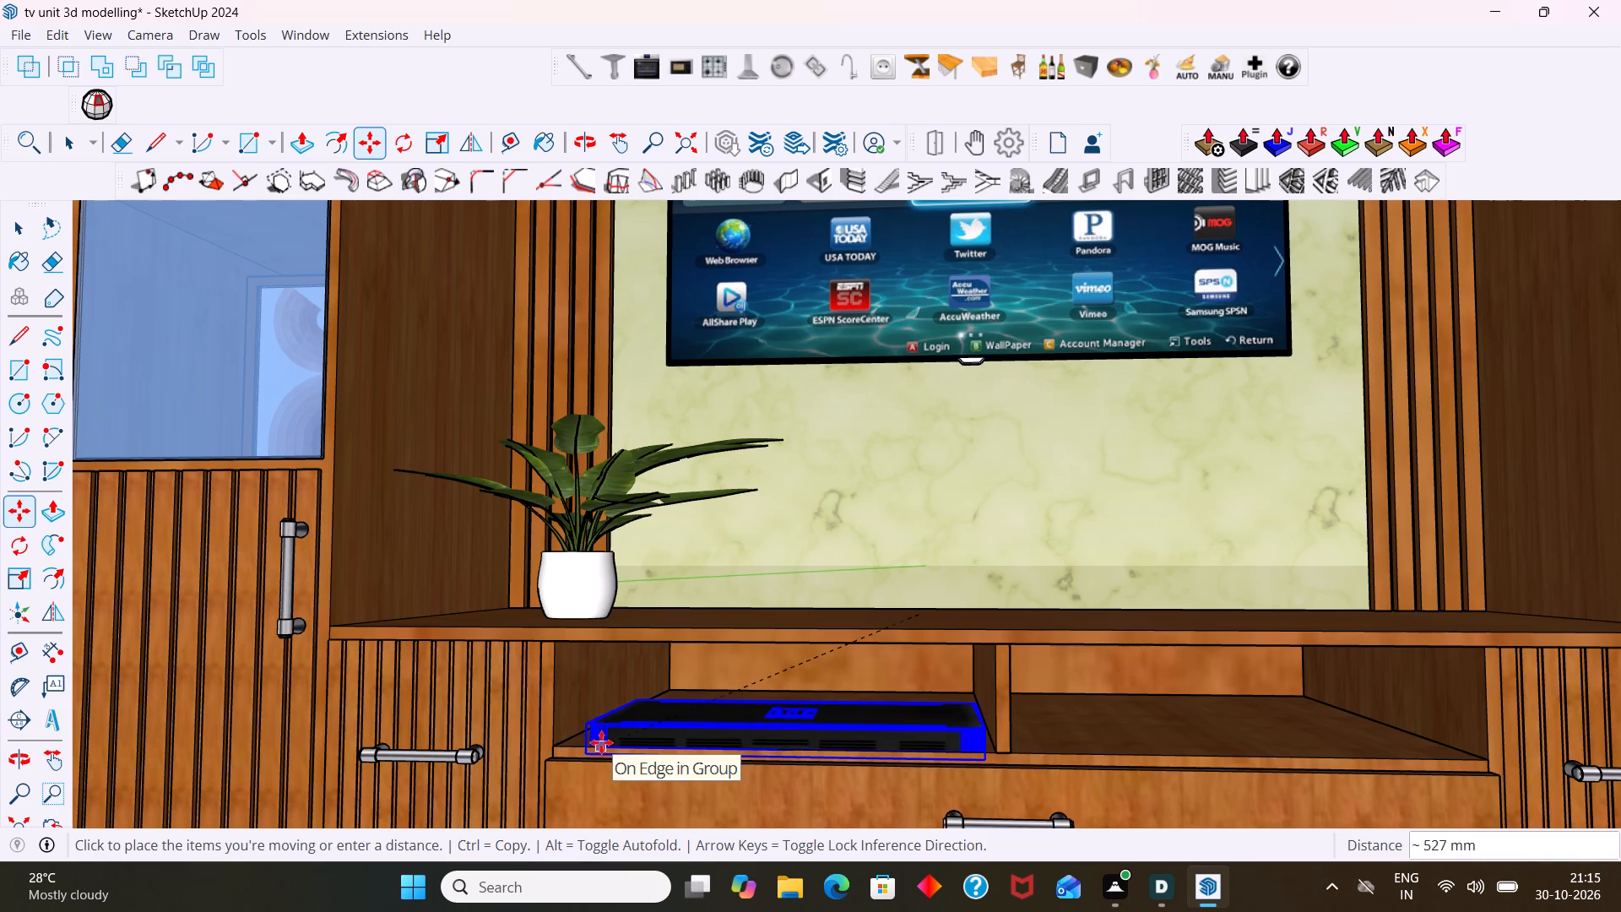
click(601, 742)
key(space)
scroll(644, 739, down, 4)
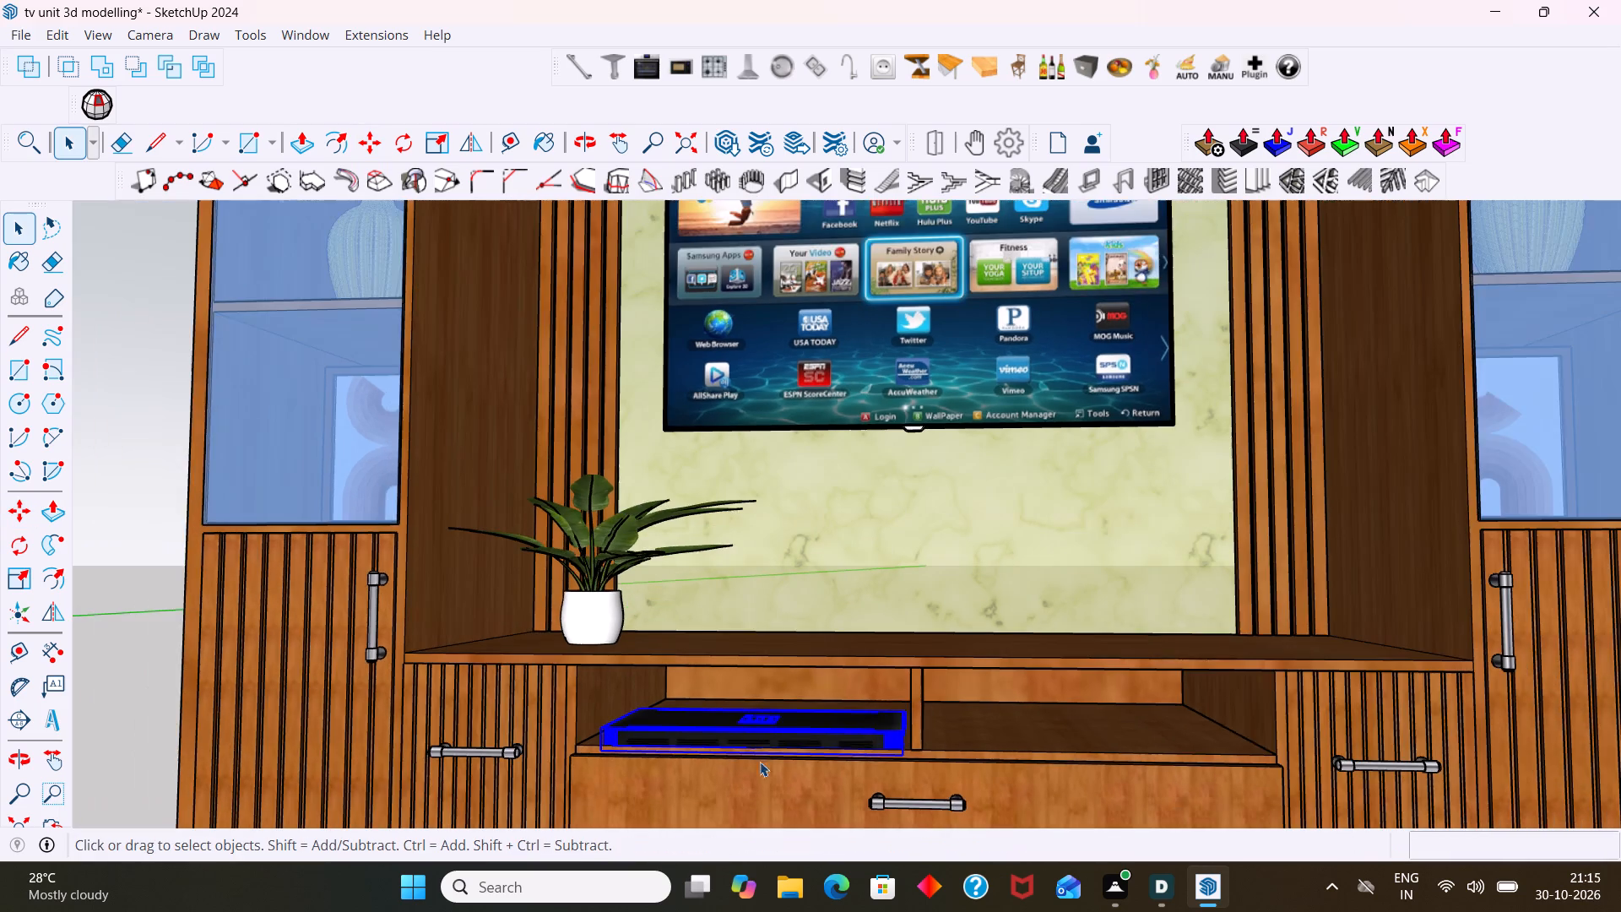
Move the set-top box about 147 mm back along the green axis, deeper into the left open compartment.
middle_drag(798, 747, 808, 895)
scroll(803, 845, up, 3)
click(772, 736)
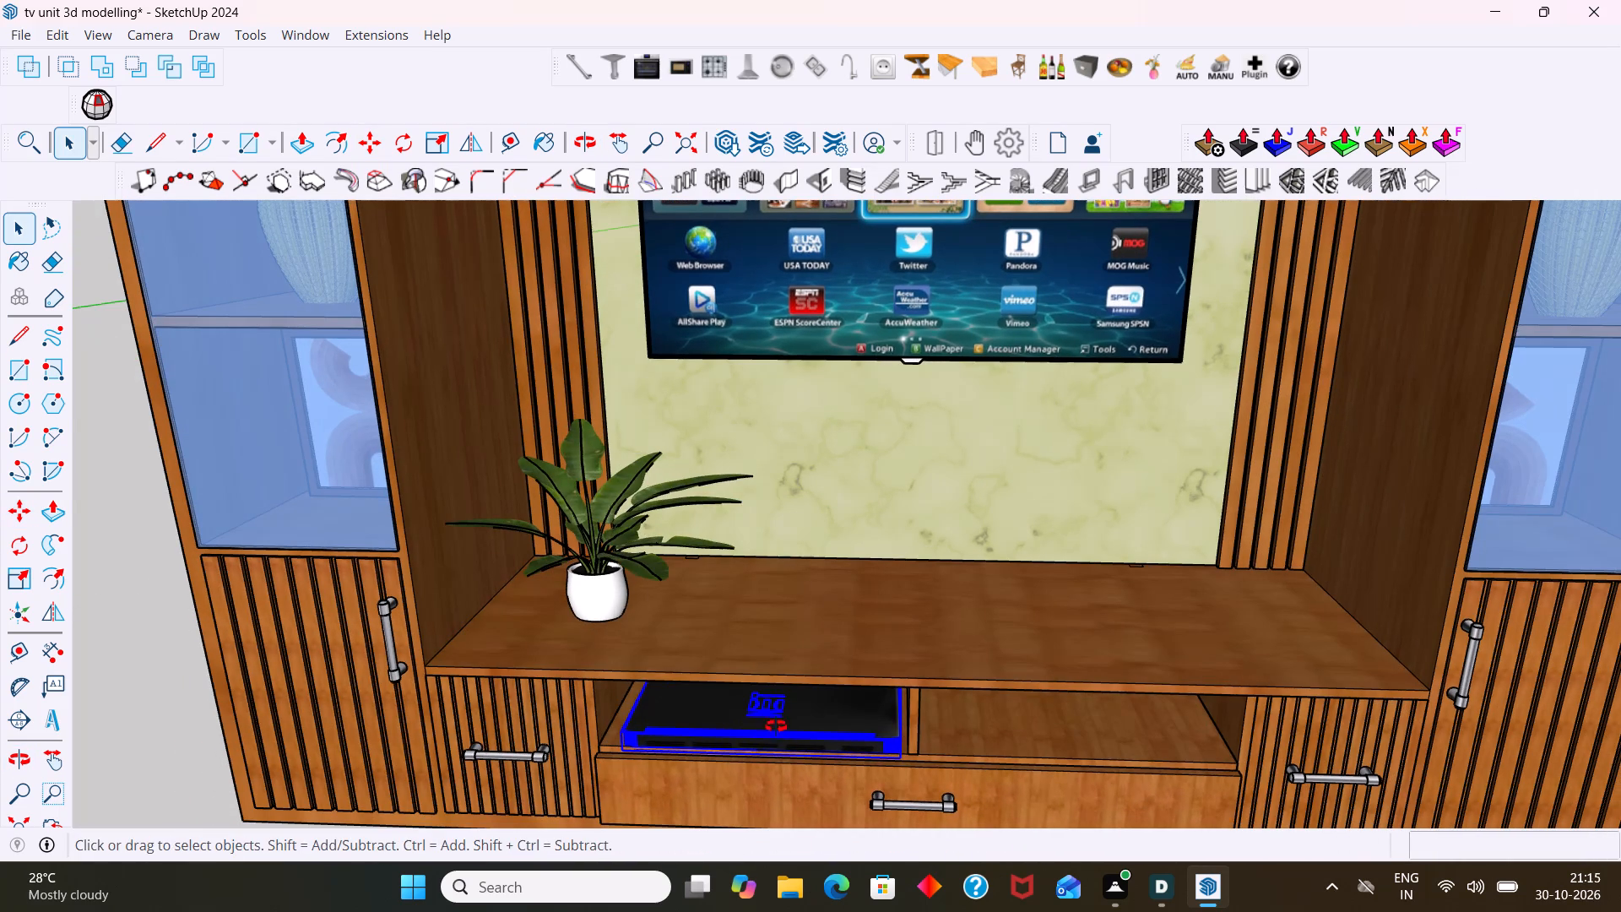
middle_drag(776, 728, 762, 638)
key(m)
scroll(686, 698, up, 3)
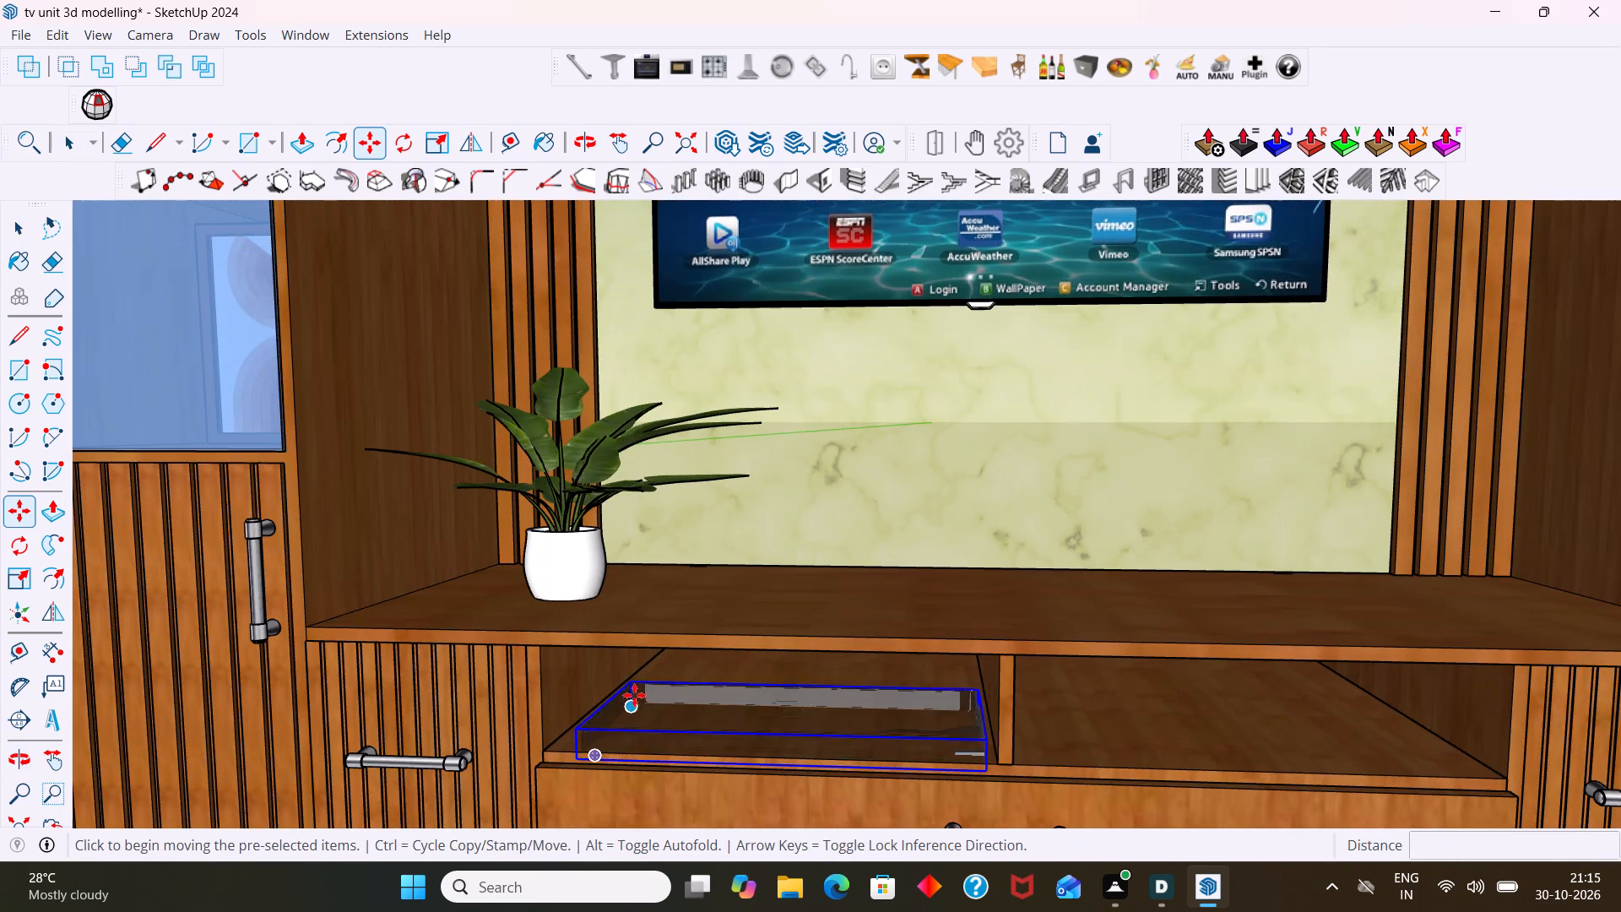
click(631, 677)
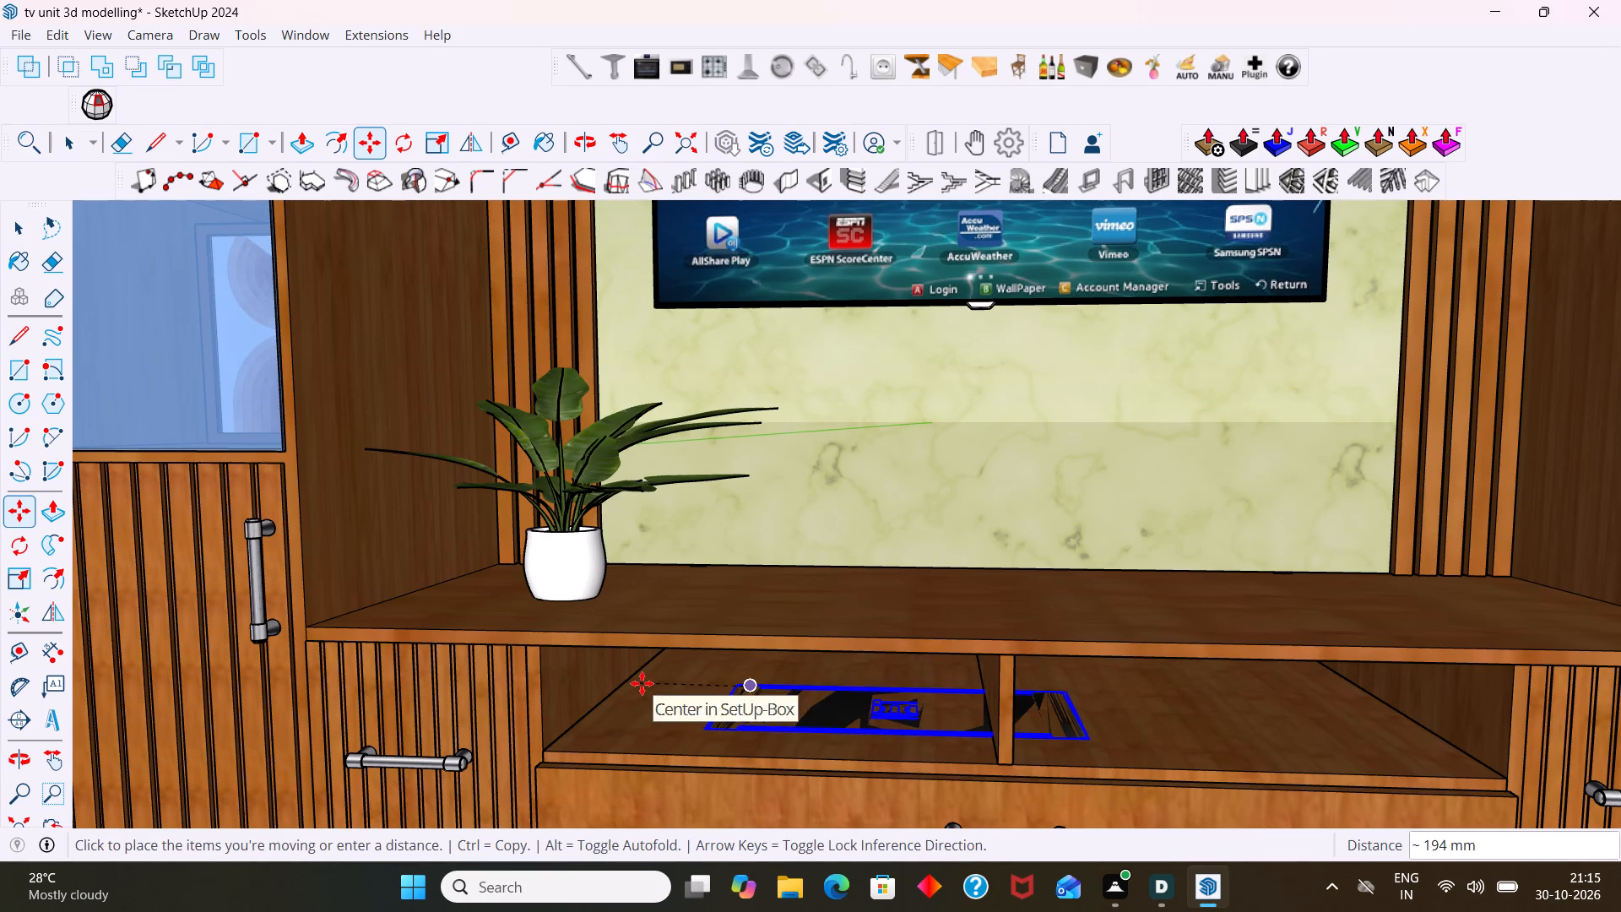
key(Up)
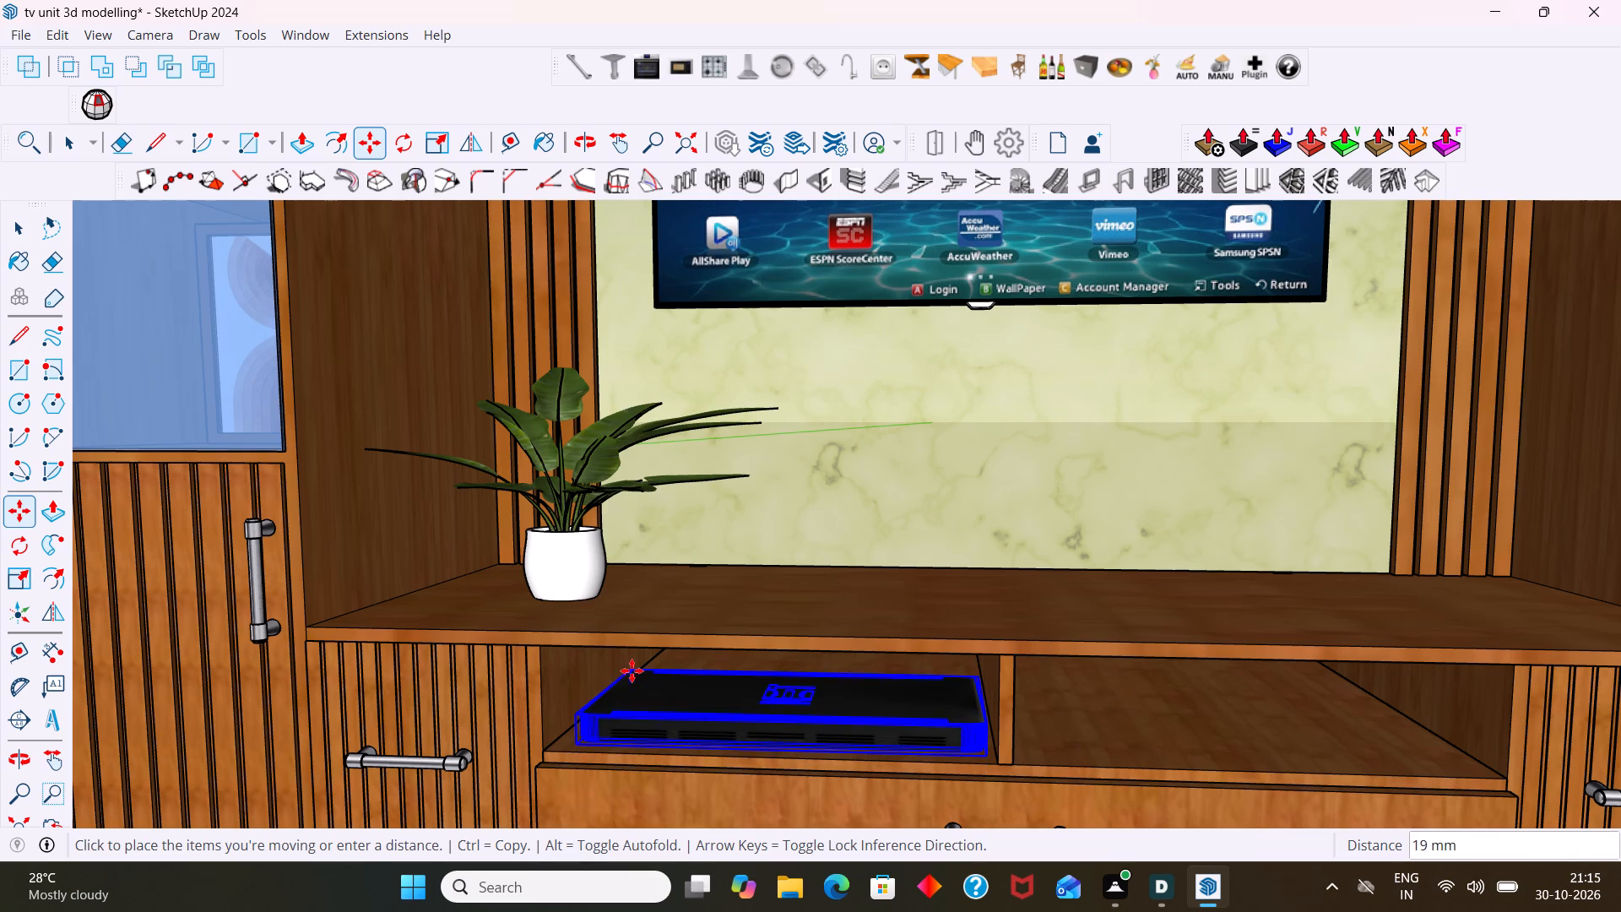
scroll(644, 670, up, 10)
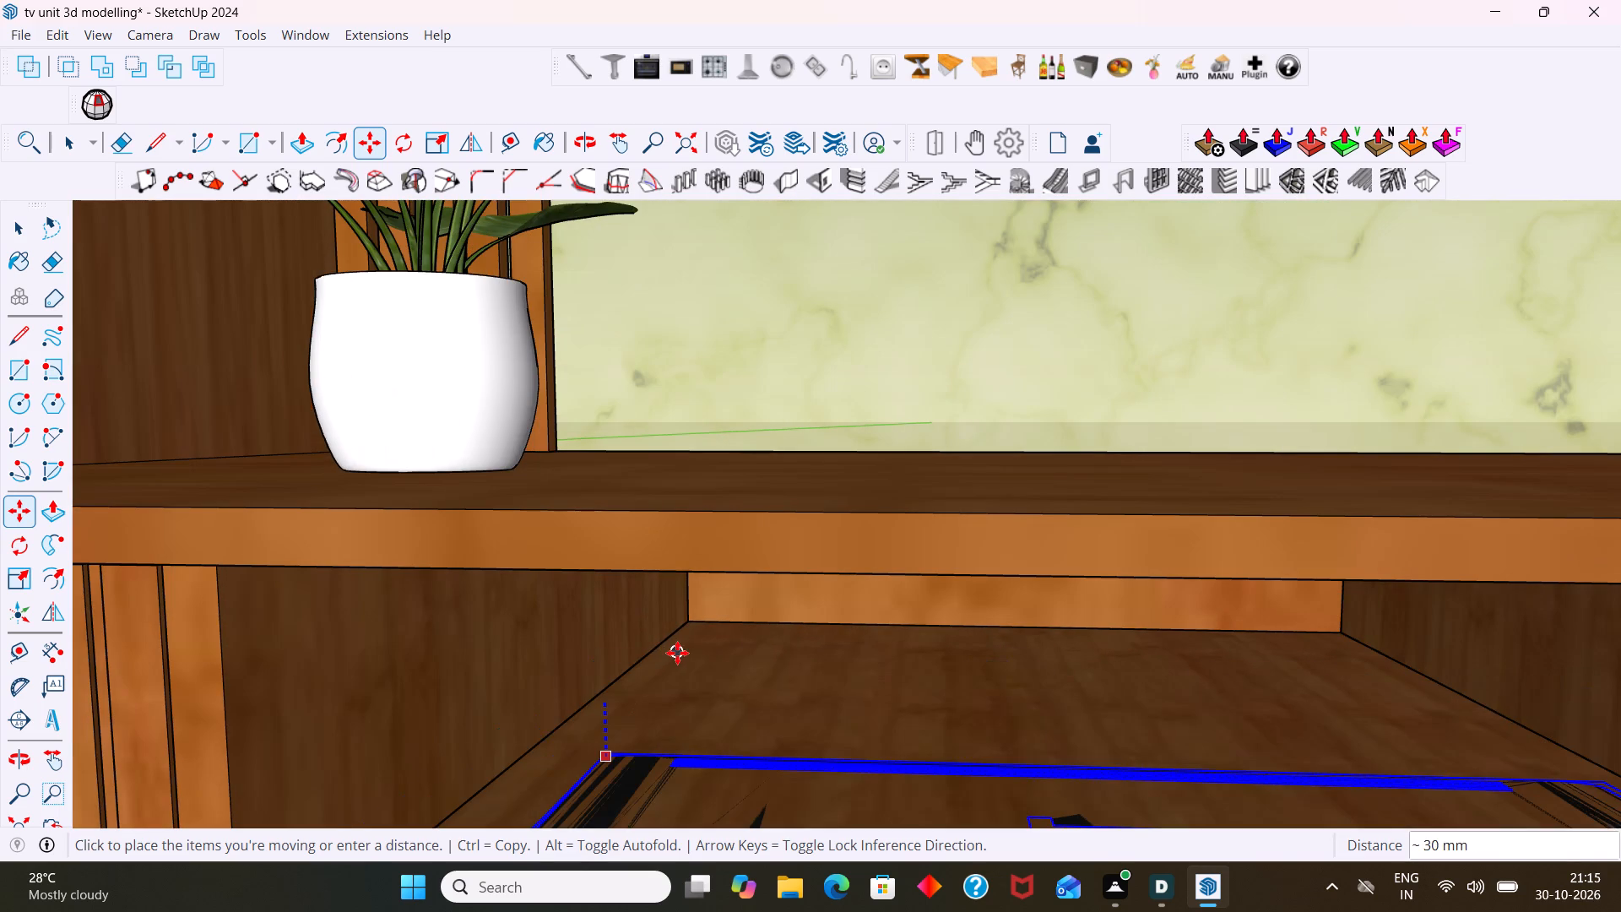
key(Left)
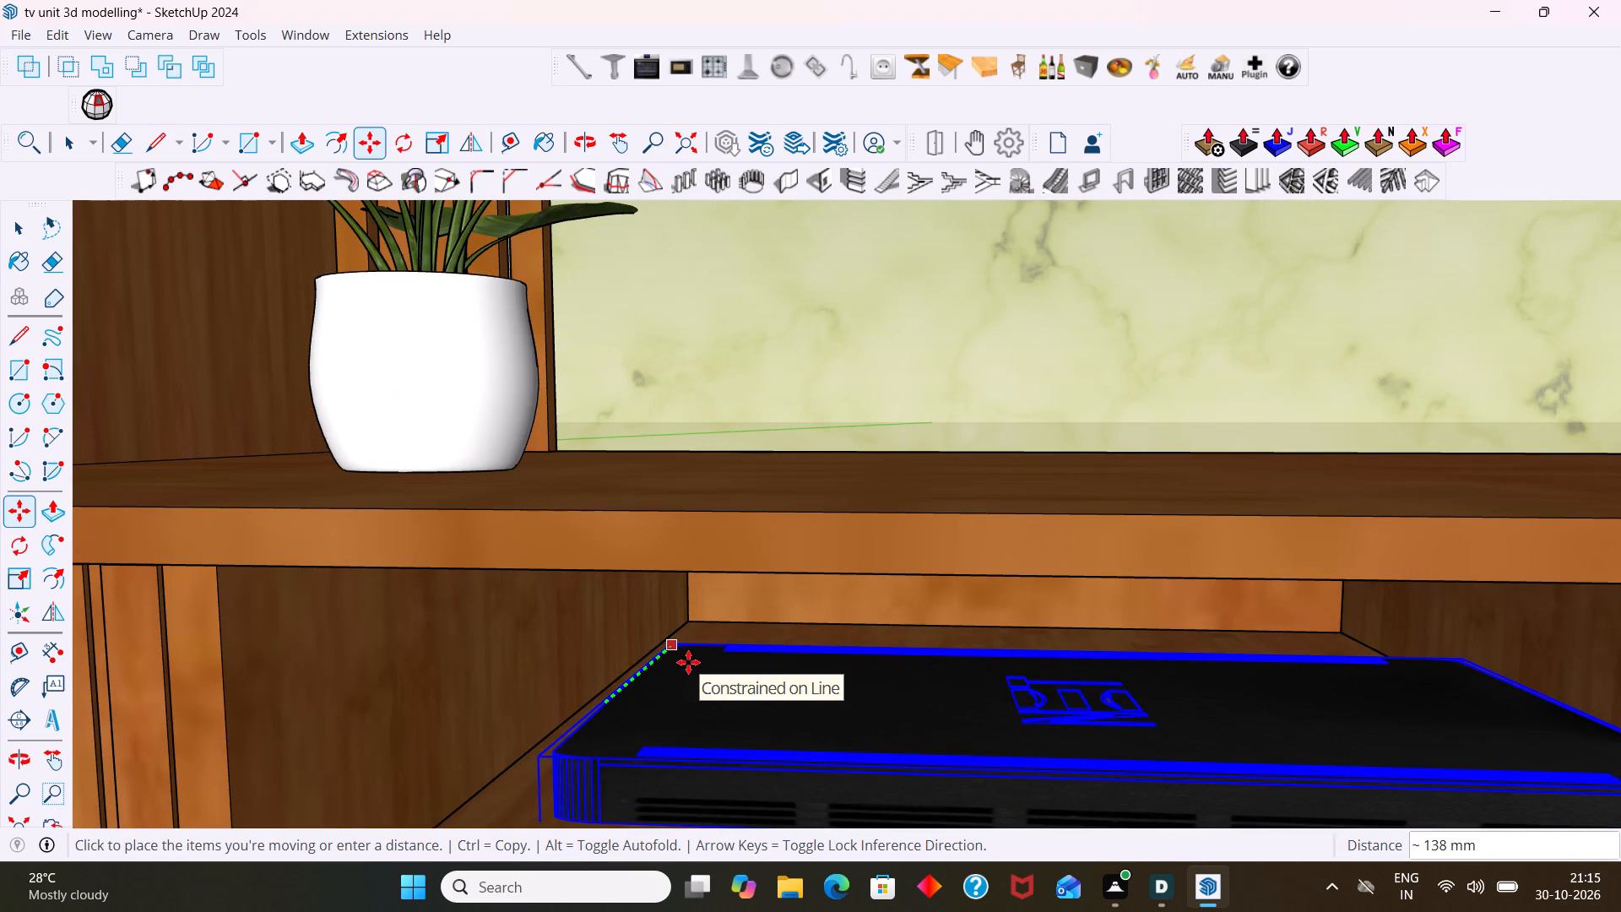
click(688, 656)
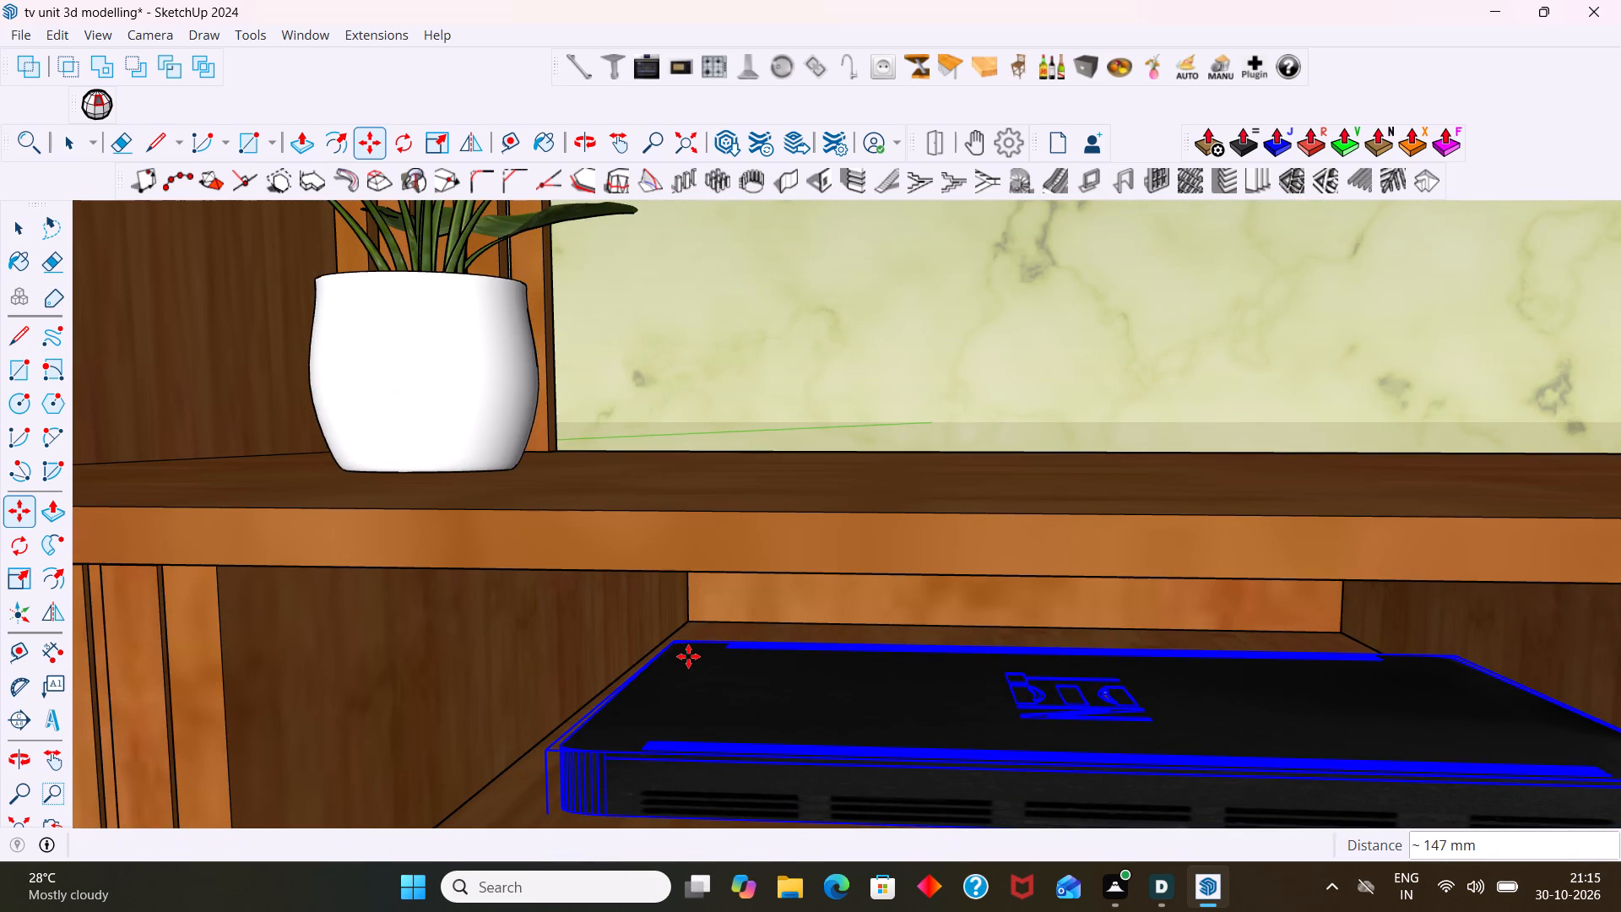
key(space)
Examine the whole TV unit from the front with the set-top box in its compartment.
scroll(688, 656, down, 4)
scroll(774, 657, down, 12)
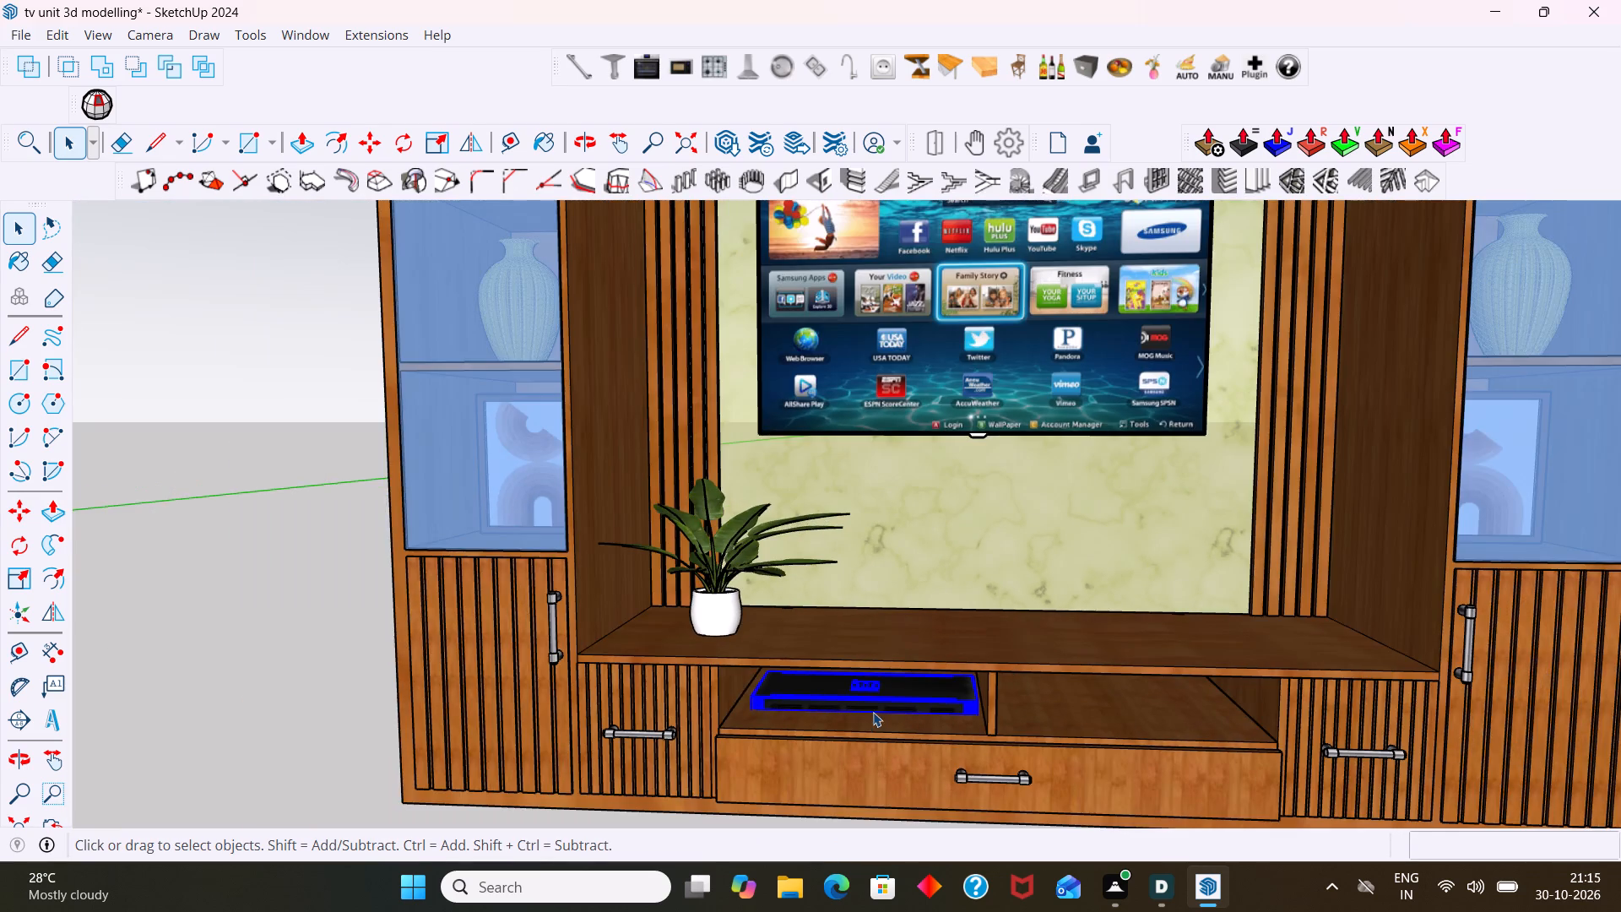
scroll(873, 712, down, 4)
click(371, 651)
scroll(405, 648, down, 3)
middle_drag(699, 666, 782, 731)
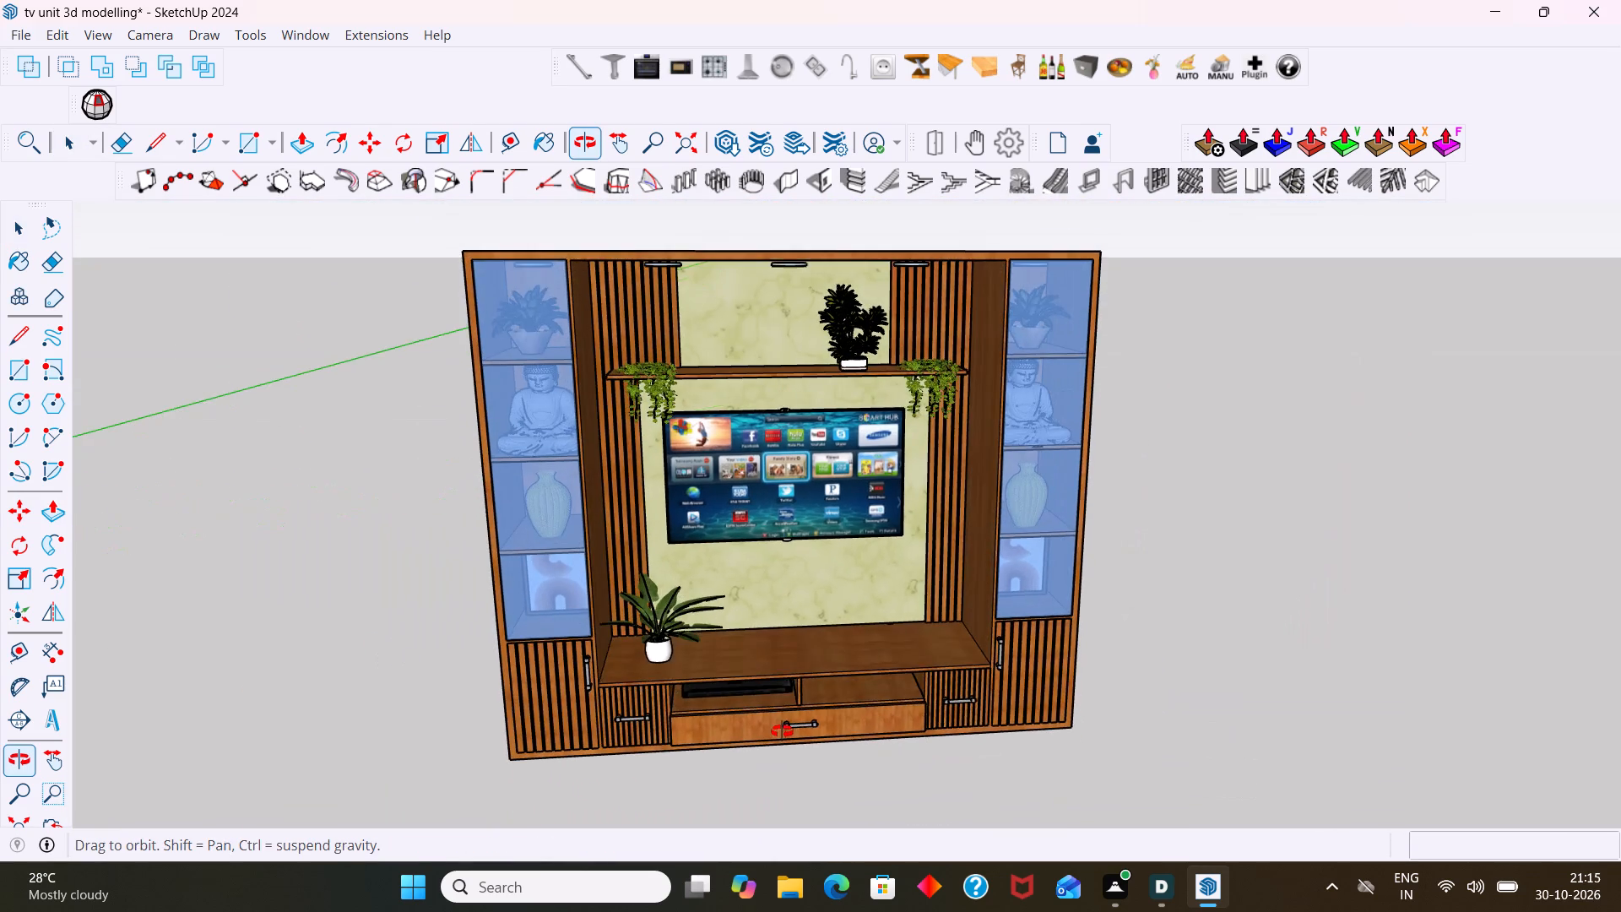
middle_drag(782, 731, 783, 675)
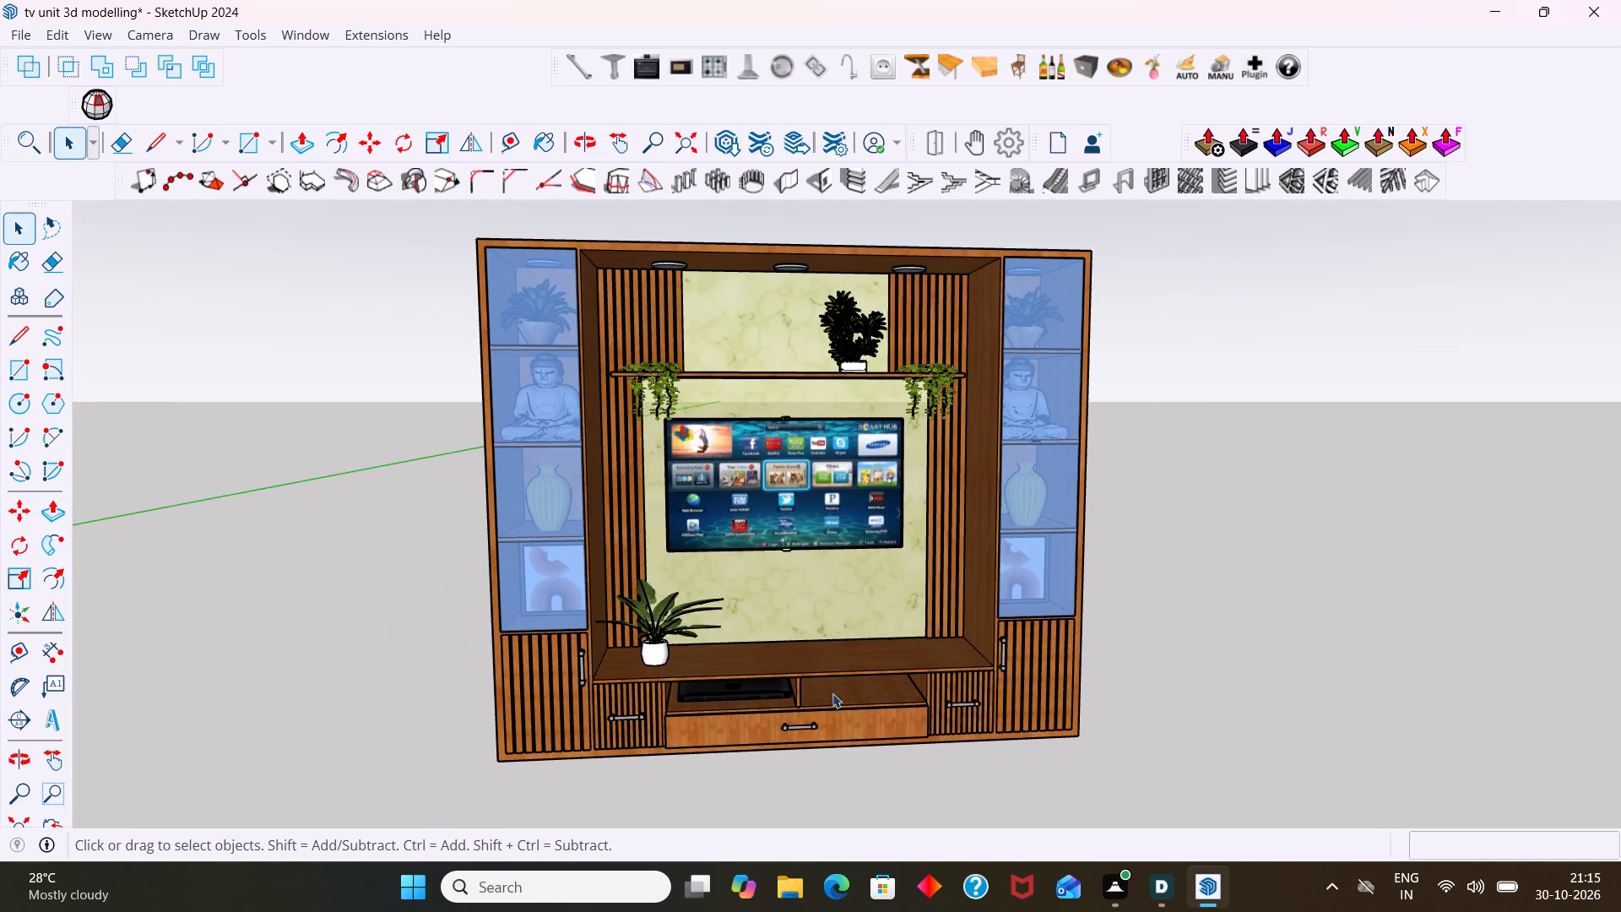
Scale the set-top box in the left open compartment by 2.00 along the blue axis, raising its top face.
scroll(808, 706, up, 6)
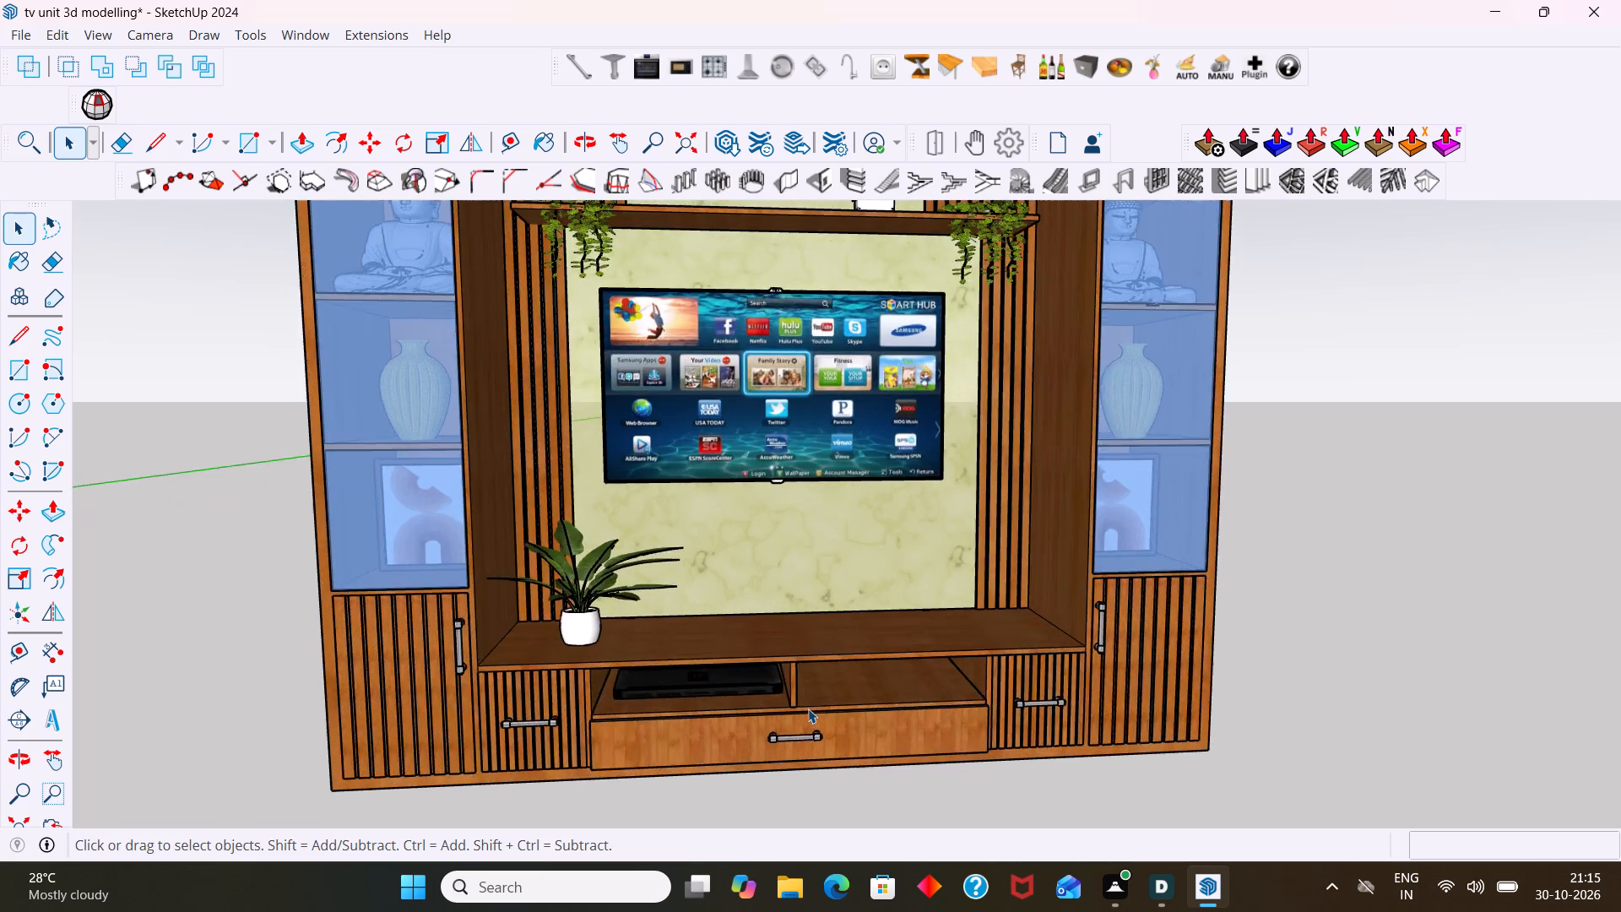
scroll(808, 708, up, 4)
middle_drag(730, 700, 708, 652)
scroll(691, 654, up, 11)
scroll(607, 693, up, 3)
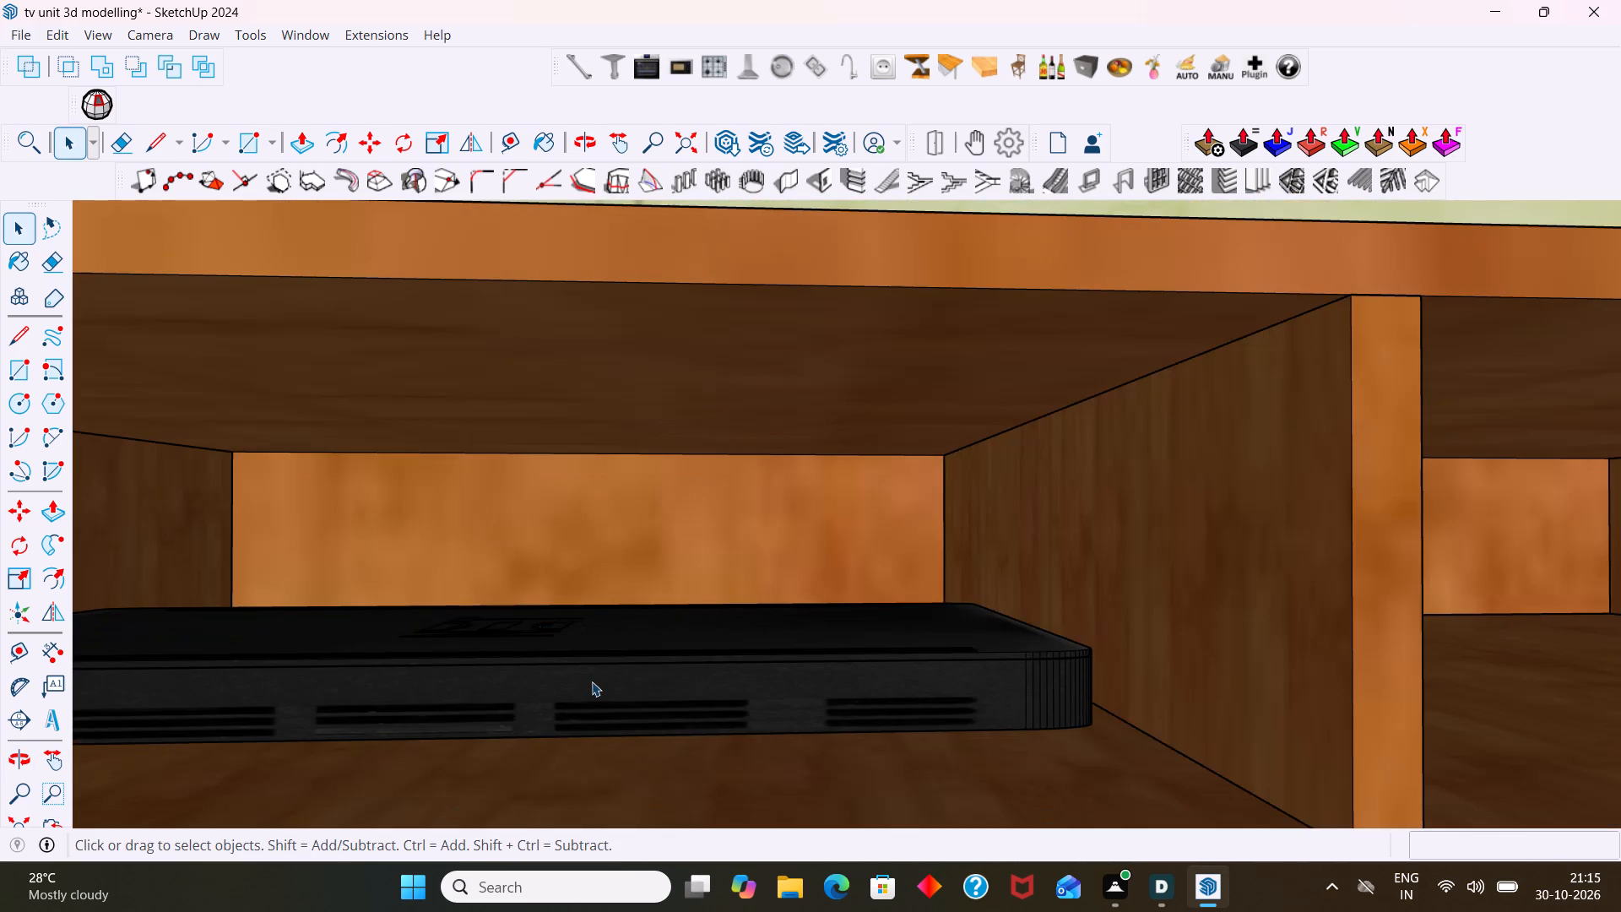
scroll(592, 680, up, 11)
scroll(588, 684, down, 3)
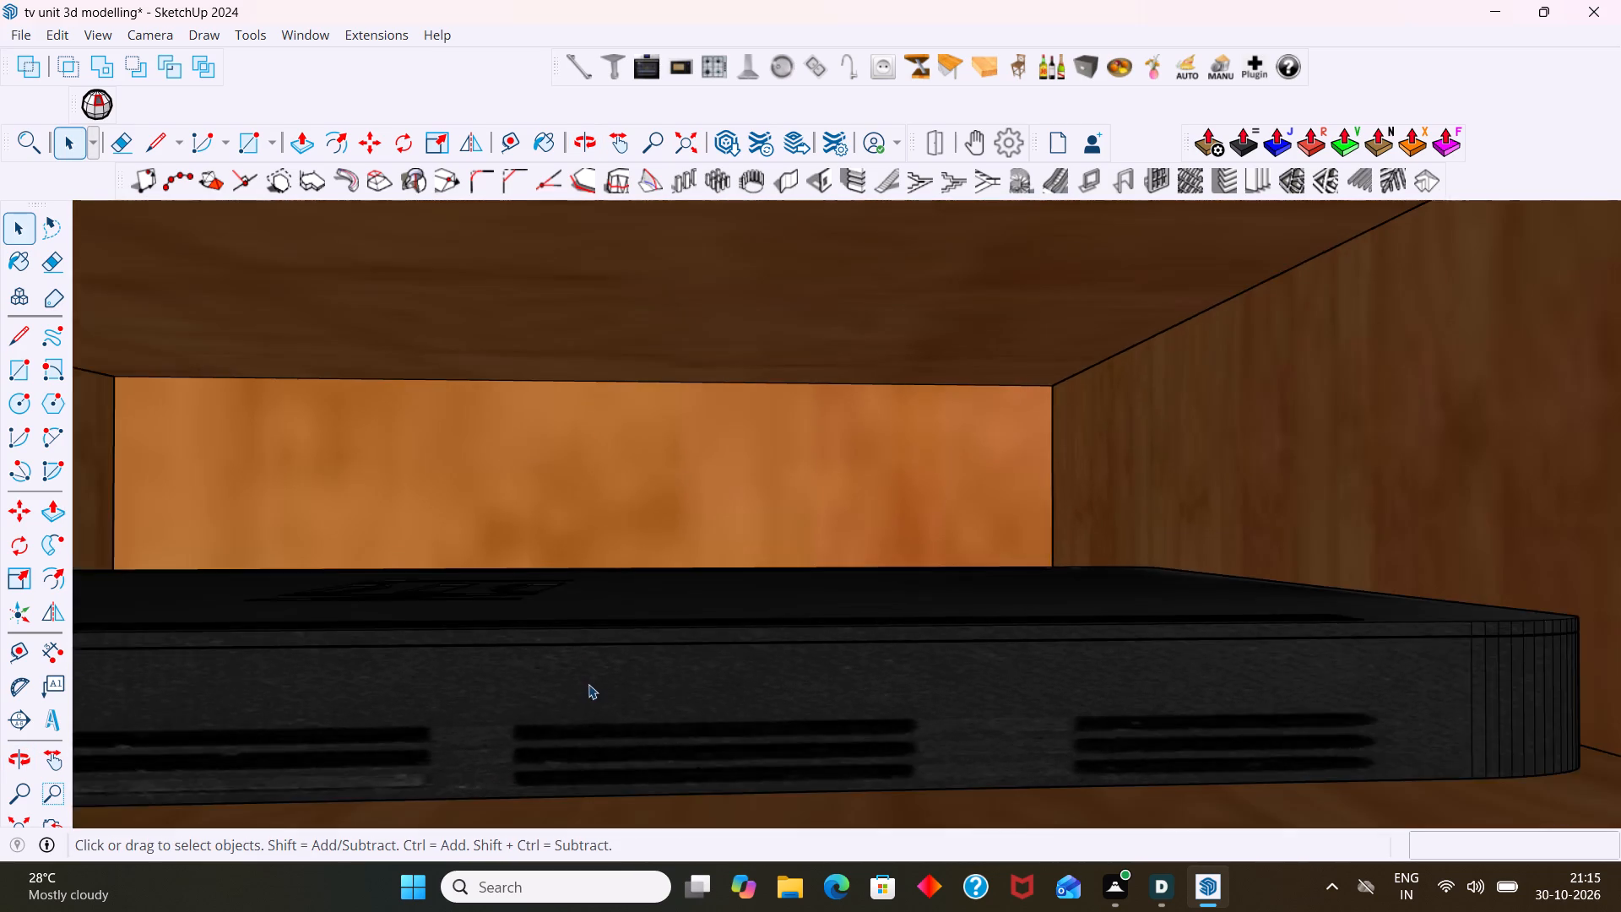
scroll(588, 684, down, 14)
click(588, 689)
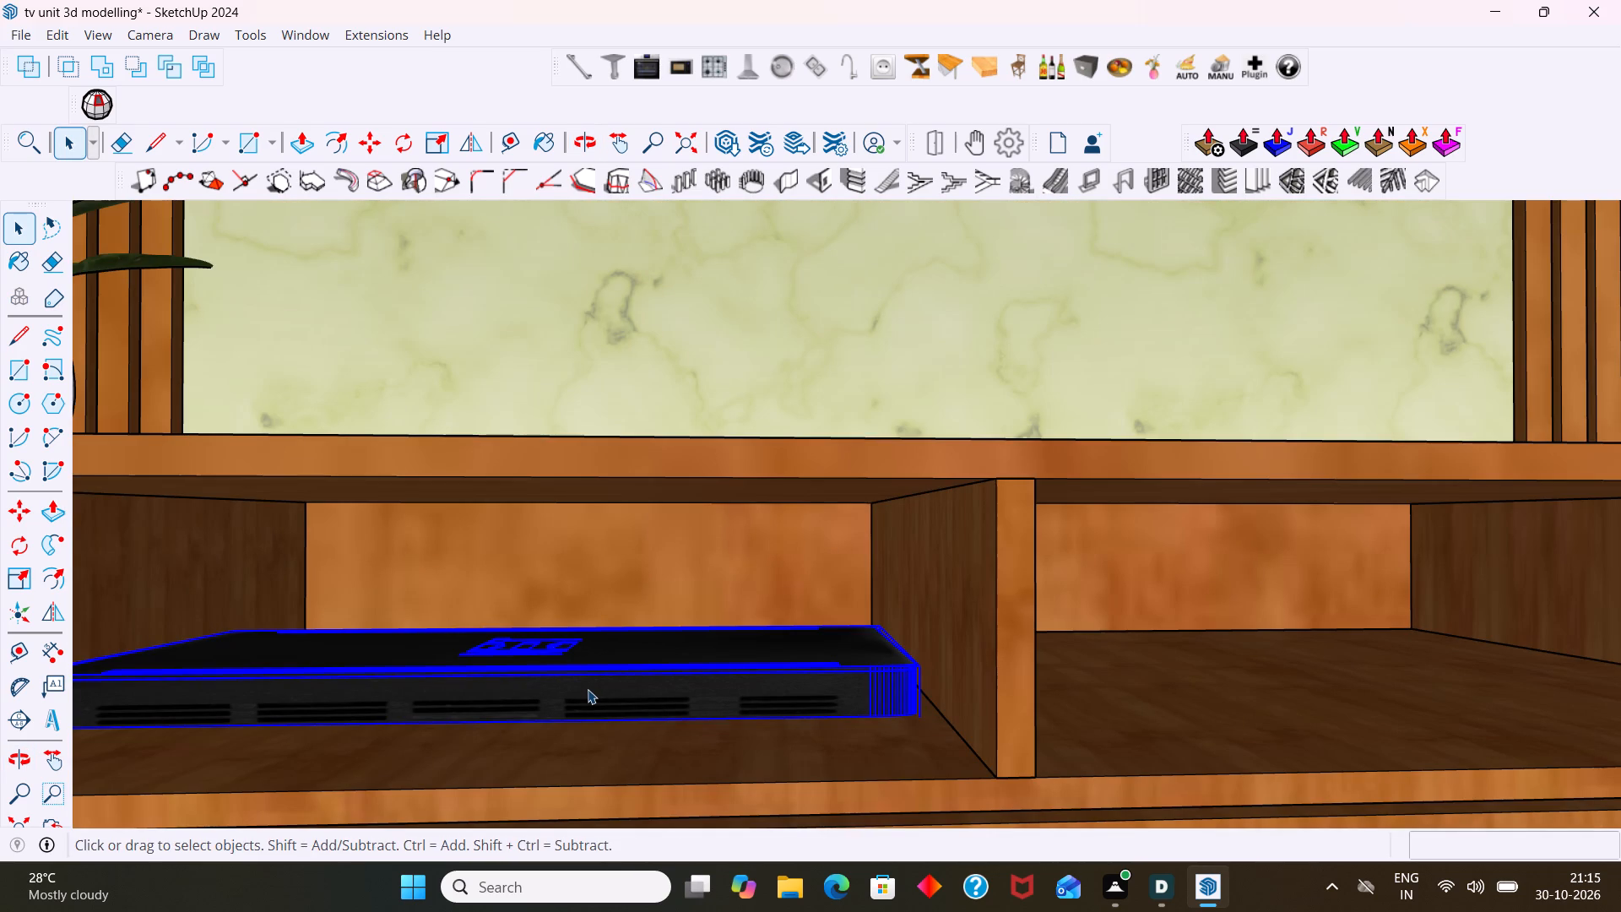
key(s)
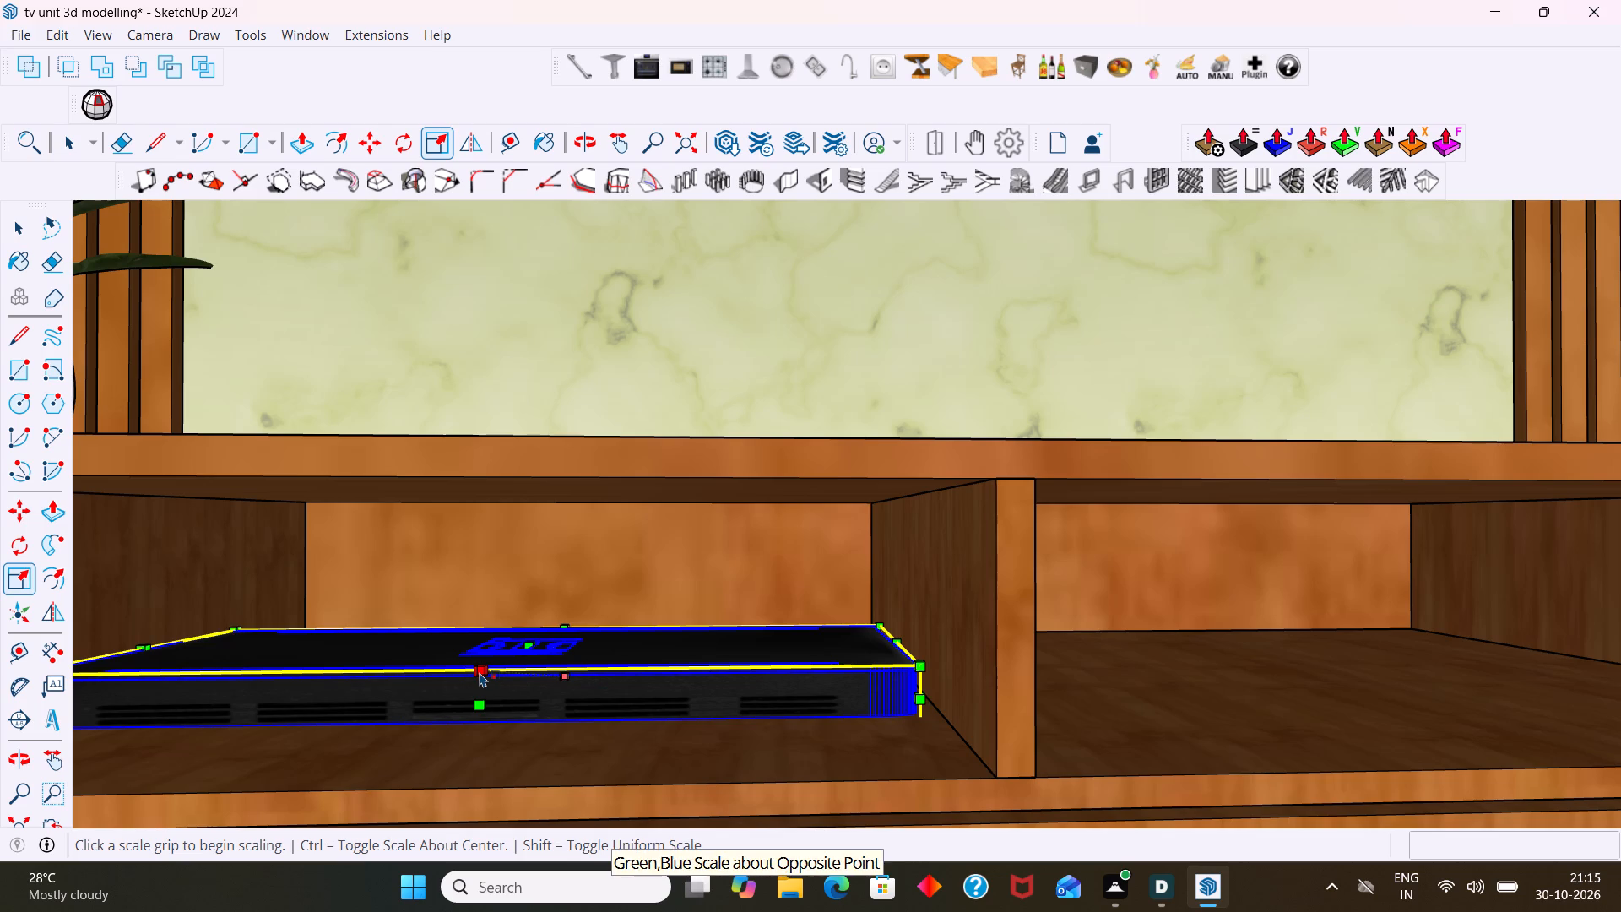
scroll(480, 672, up, 2)
middle_drag(480, 672, 388, 606)
scroll(409, 610, up, 4)
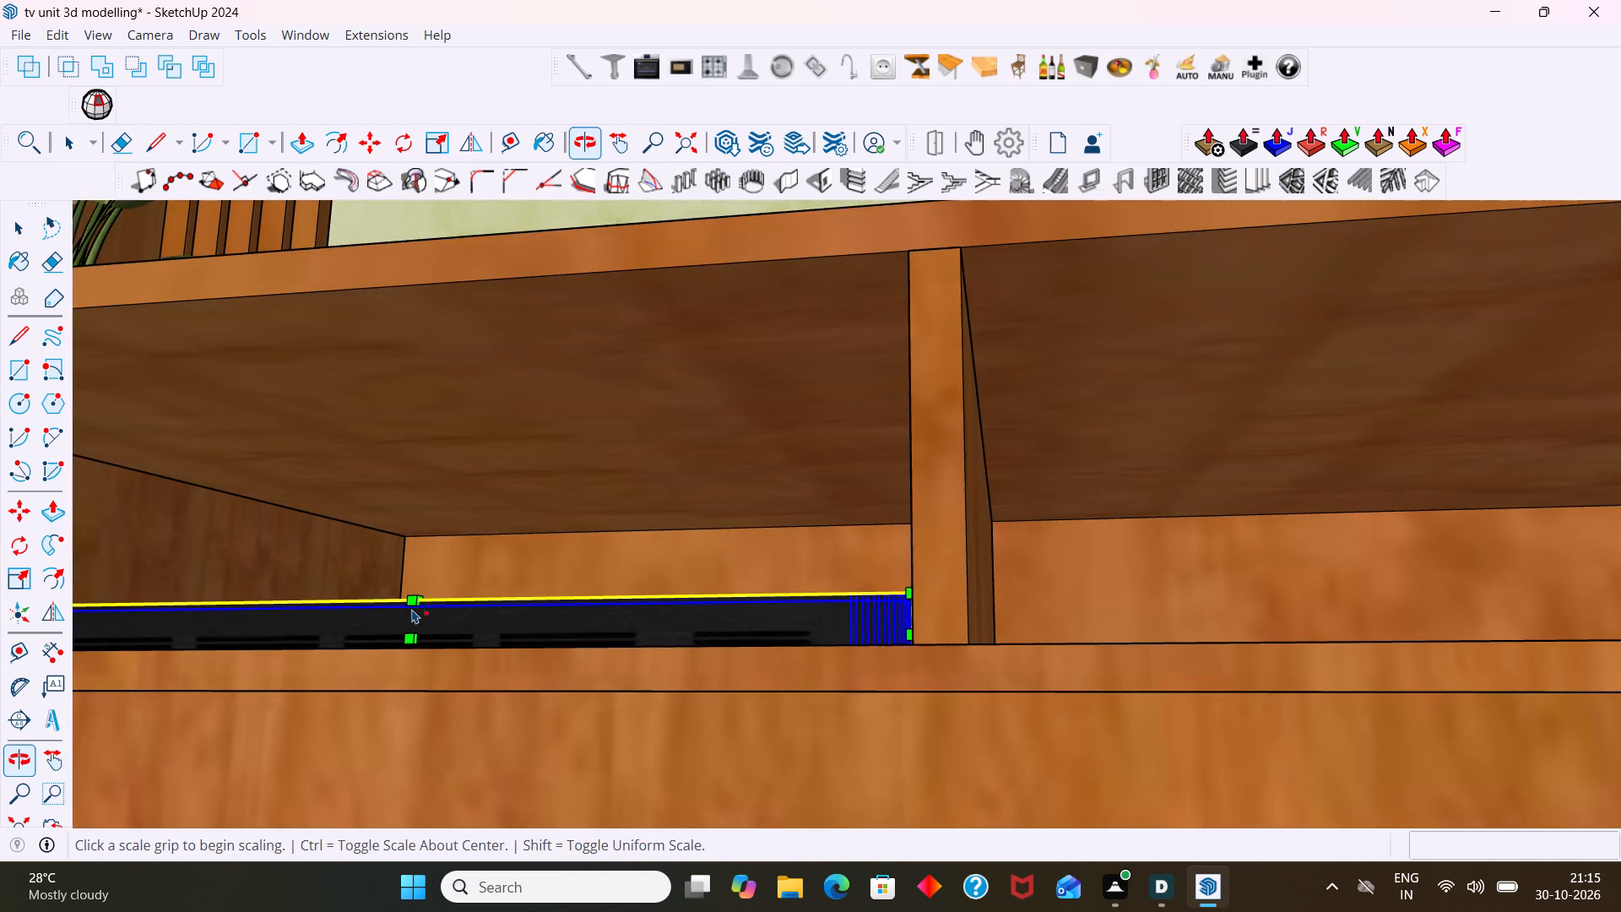
scroll(412, 609, up, 12)
middle_drag(422, 609, 490, 812)
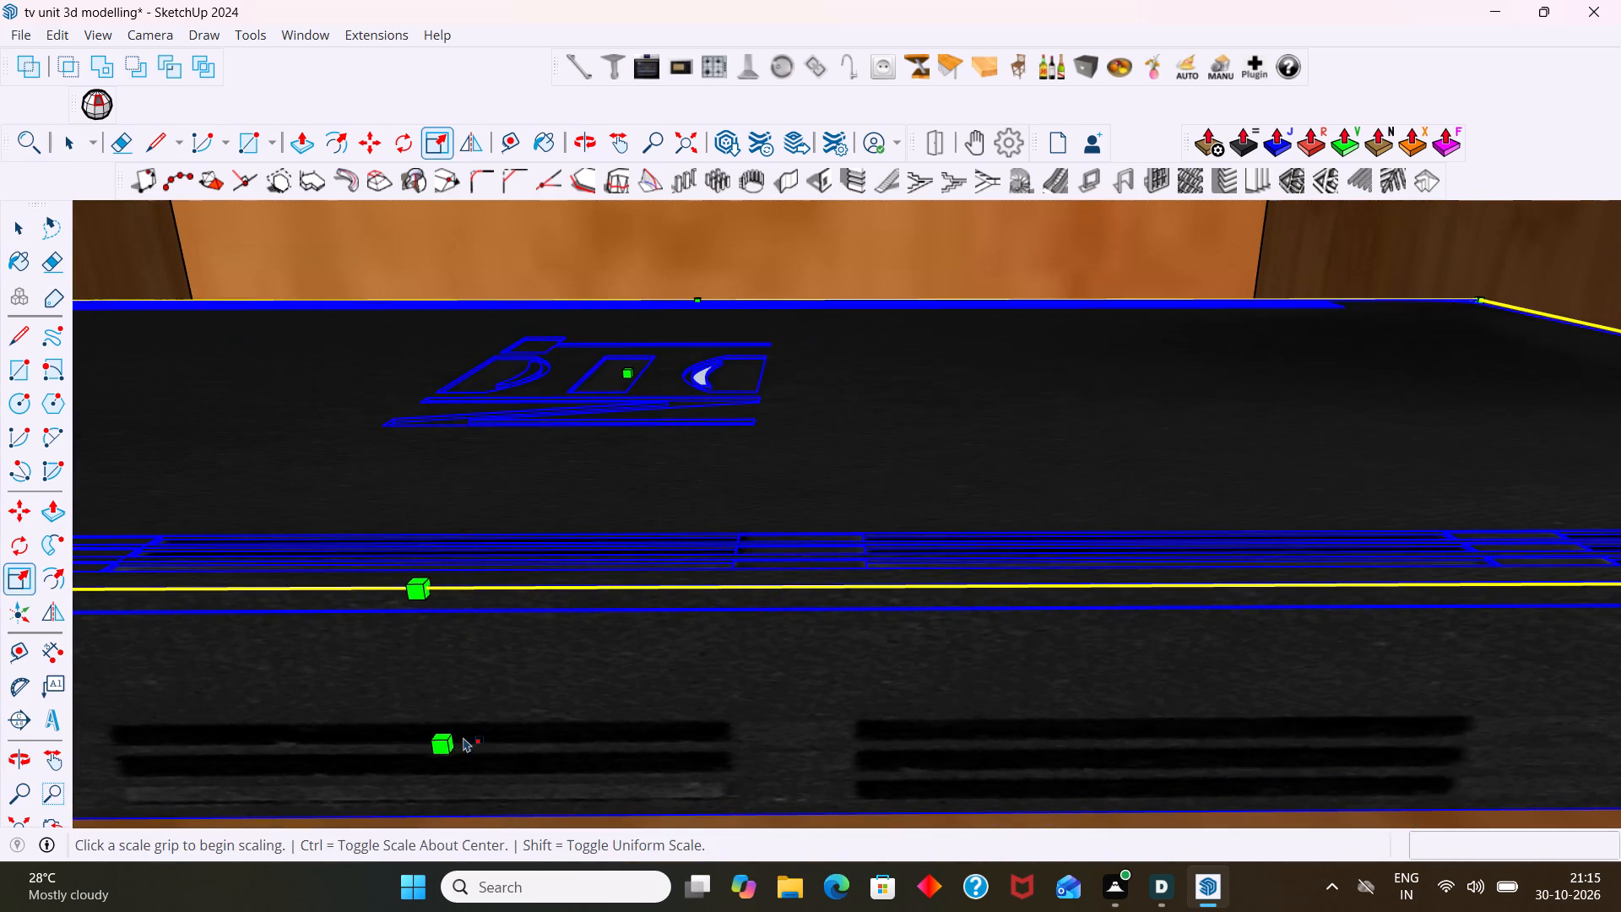
scroll(431, 665, up, 1)
click(635, 361)
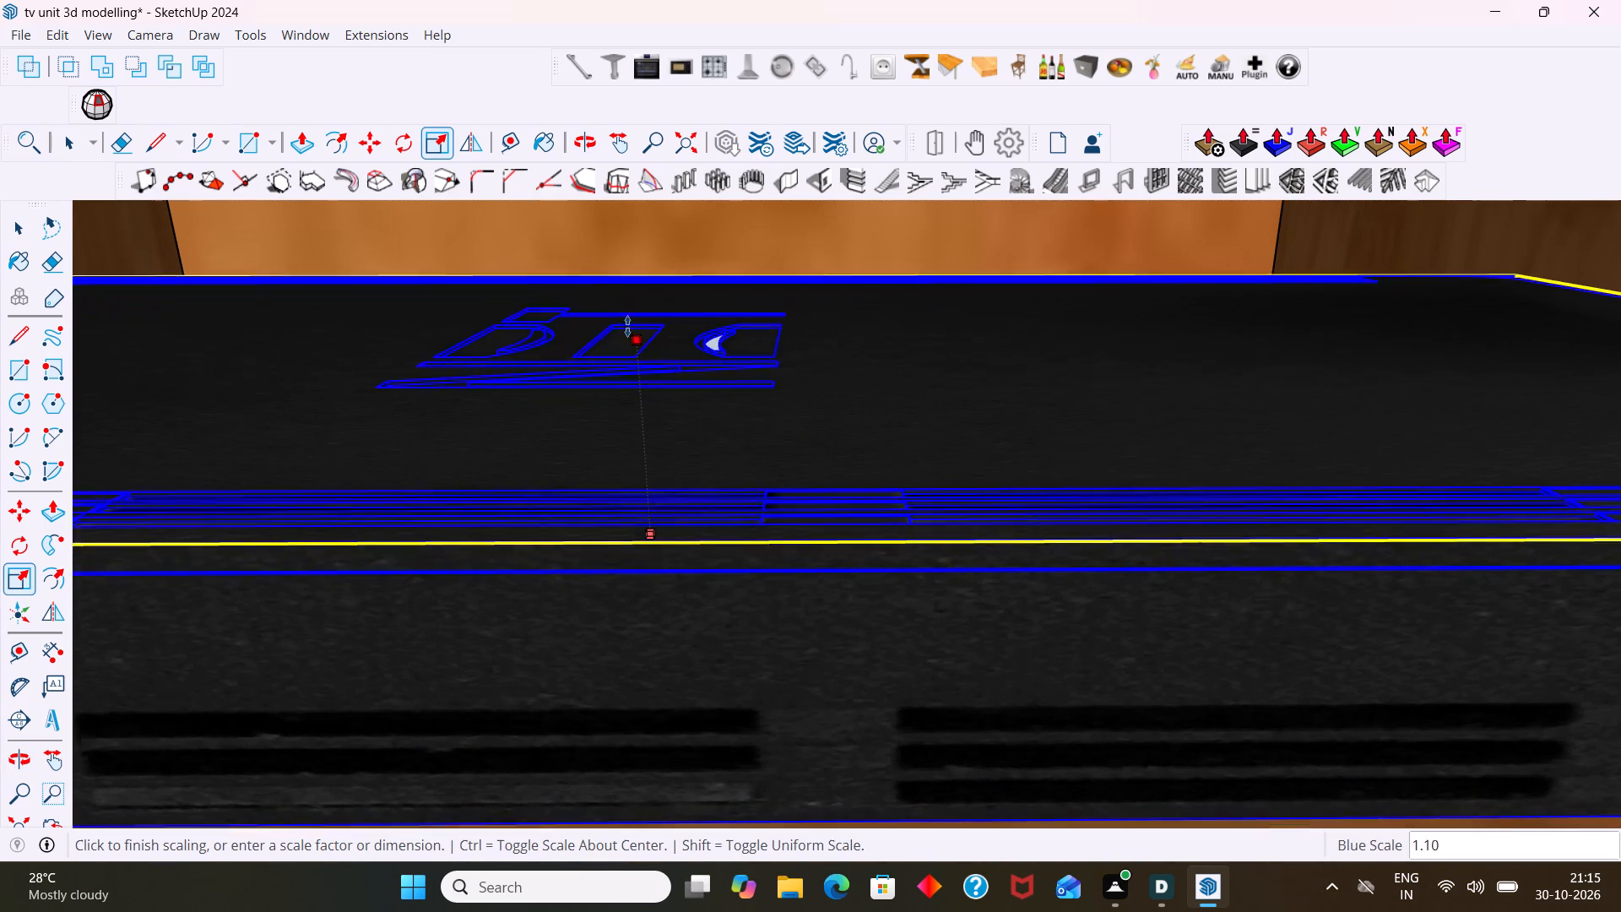
scroll(621, 302, down, 12)
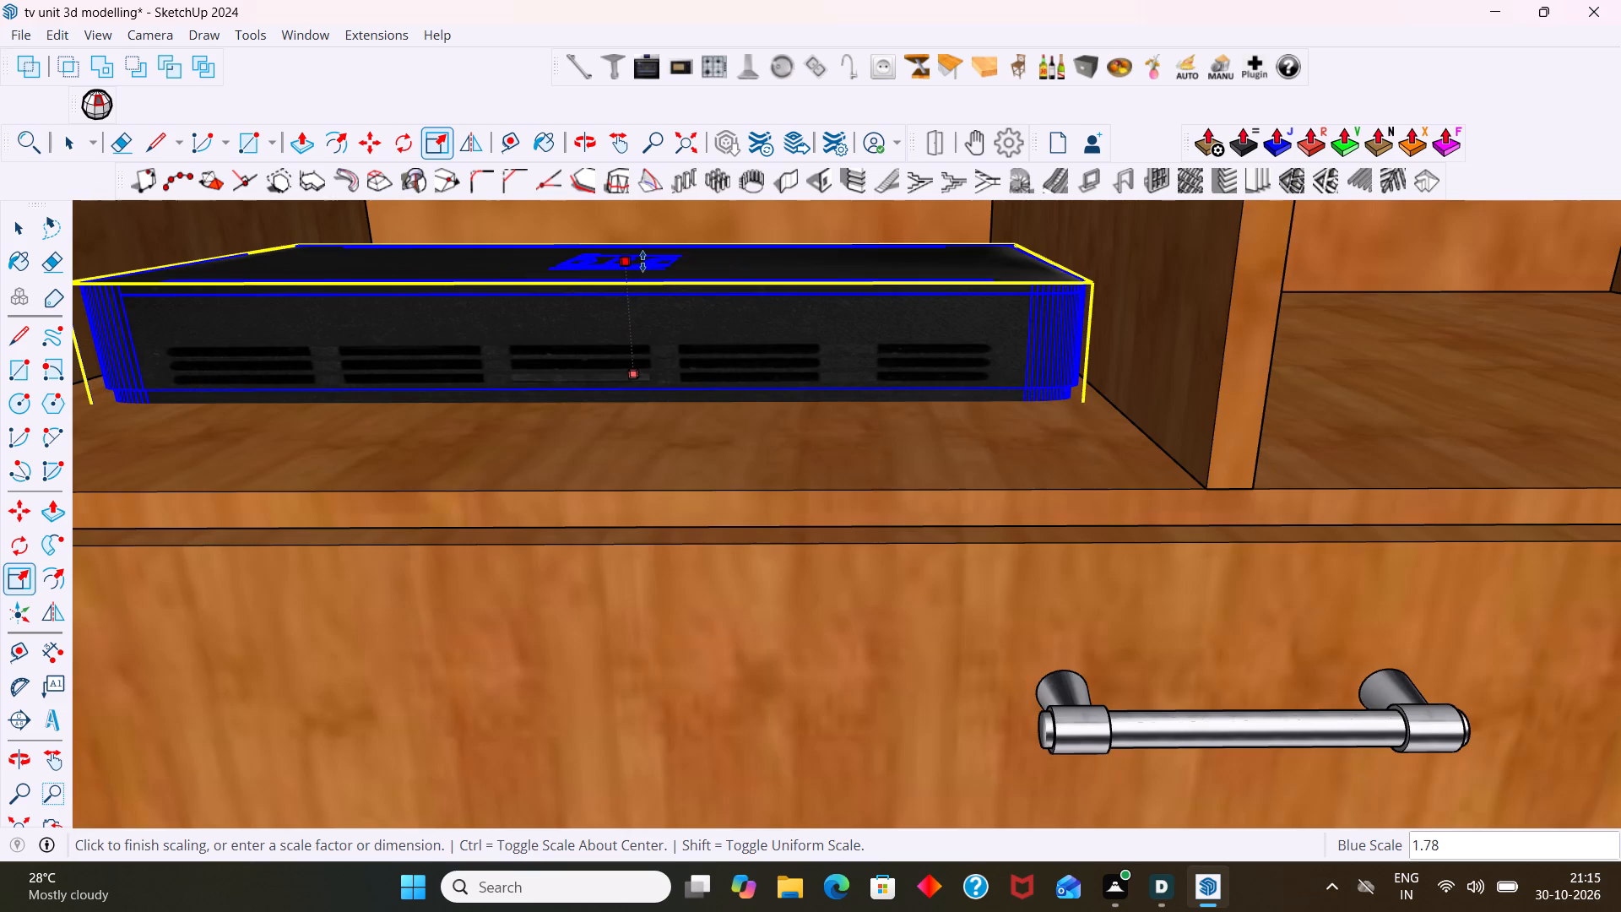
scroll(642, 261, down, 2)
click(644, 247)
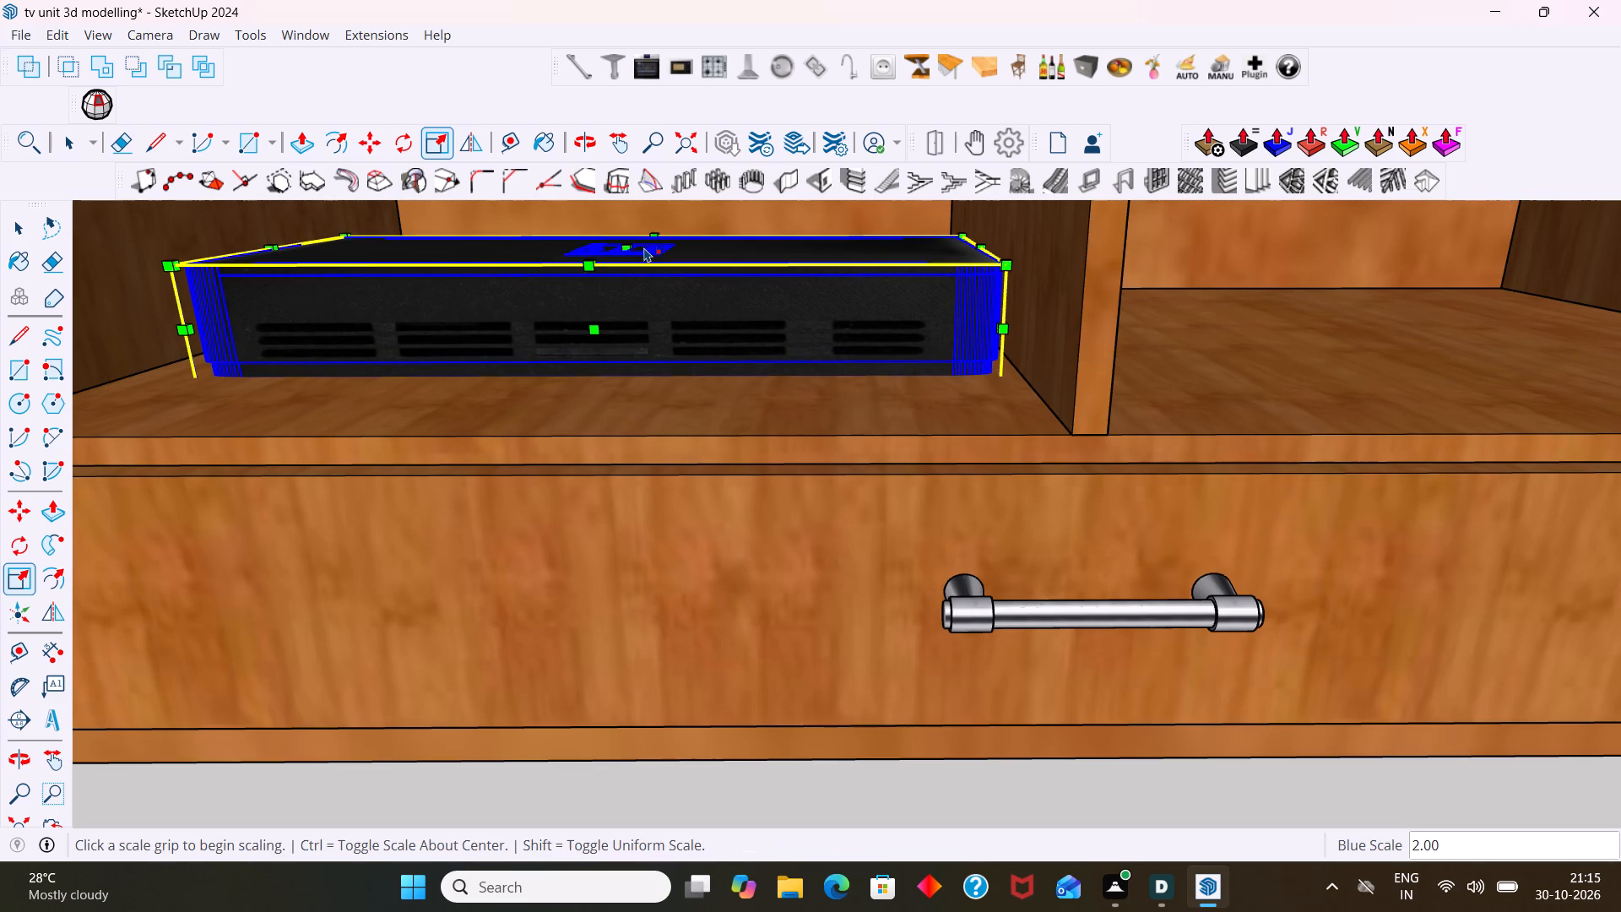
key(space)
scroll(663, 389, down, 10)
click(733, 638)
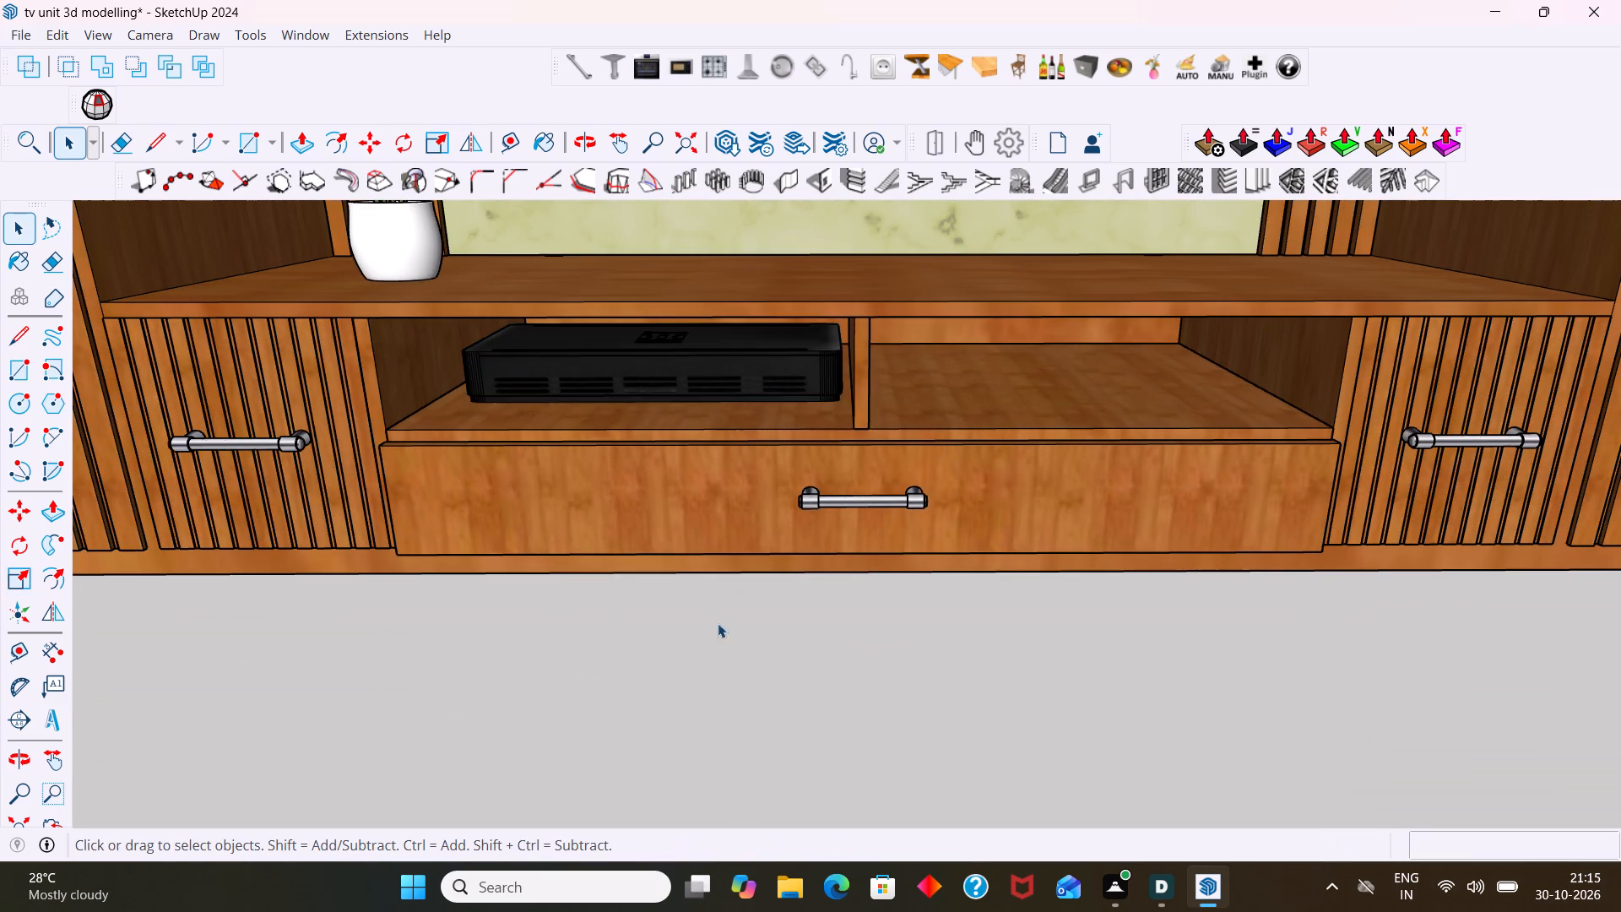
Move the set-top box about 20 mm sideways, toward the outer side wall of the left open compartment.
scroll(631, 490, down, 3)
middle_drag(636, 486, 699, 453)
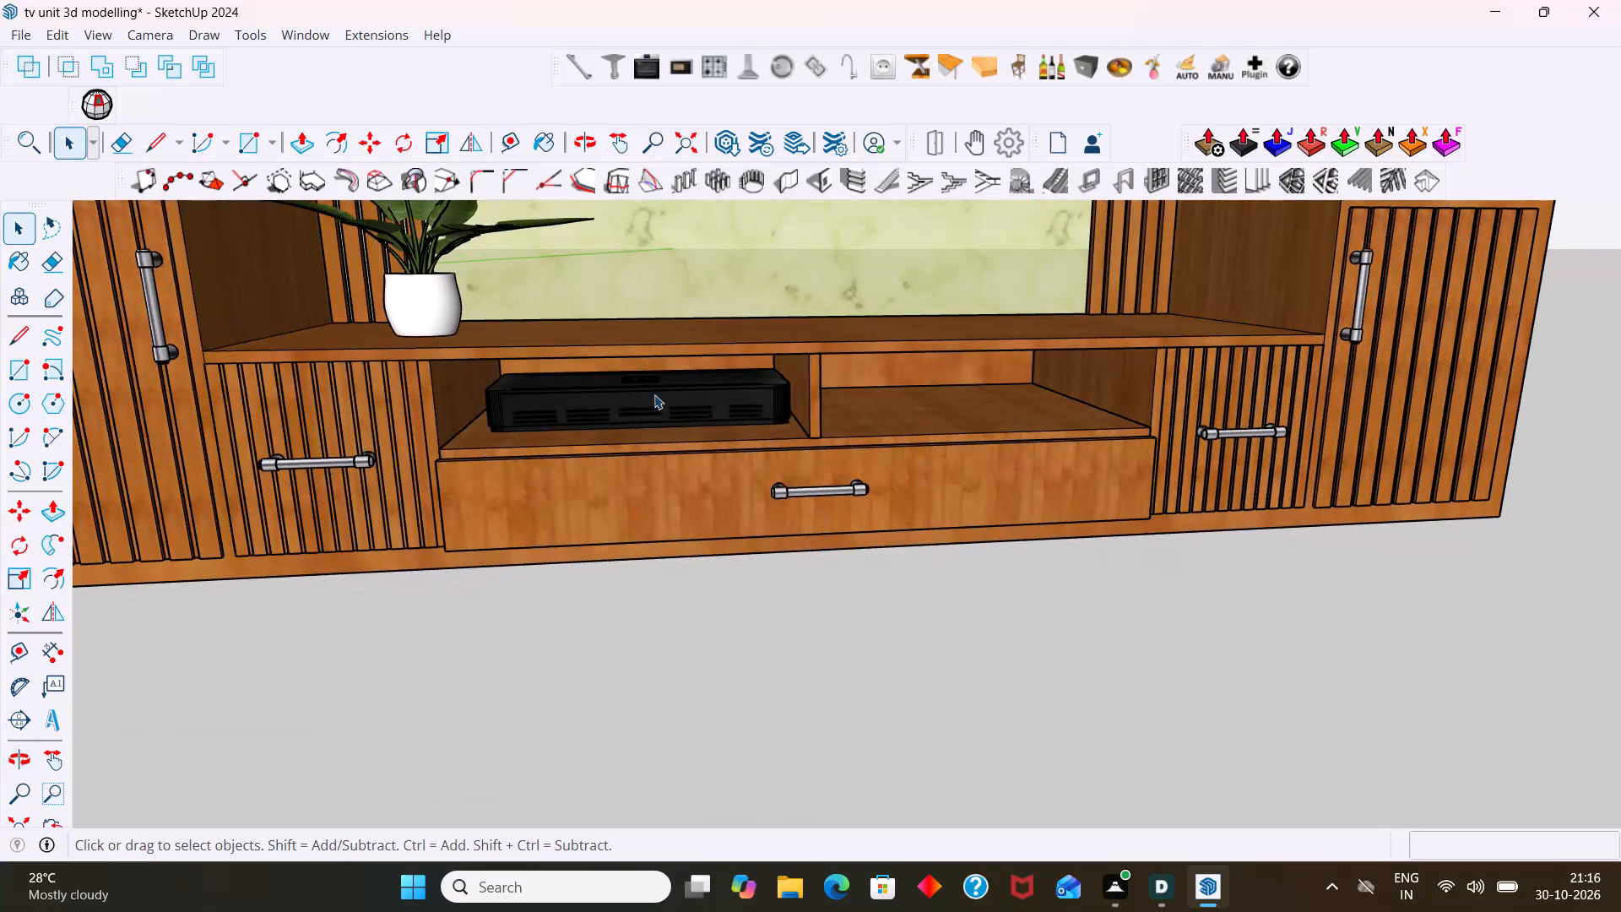
click(654, 401)
key(m)
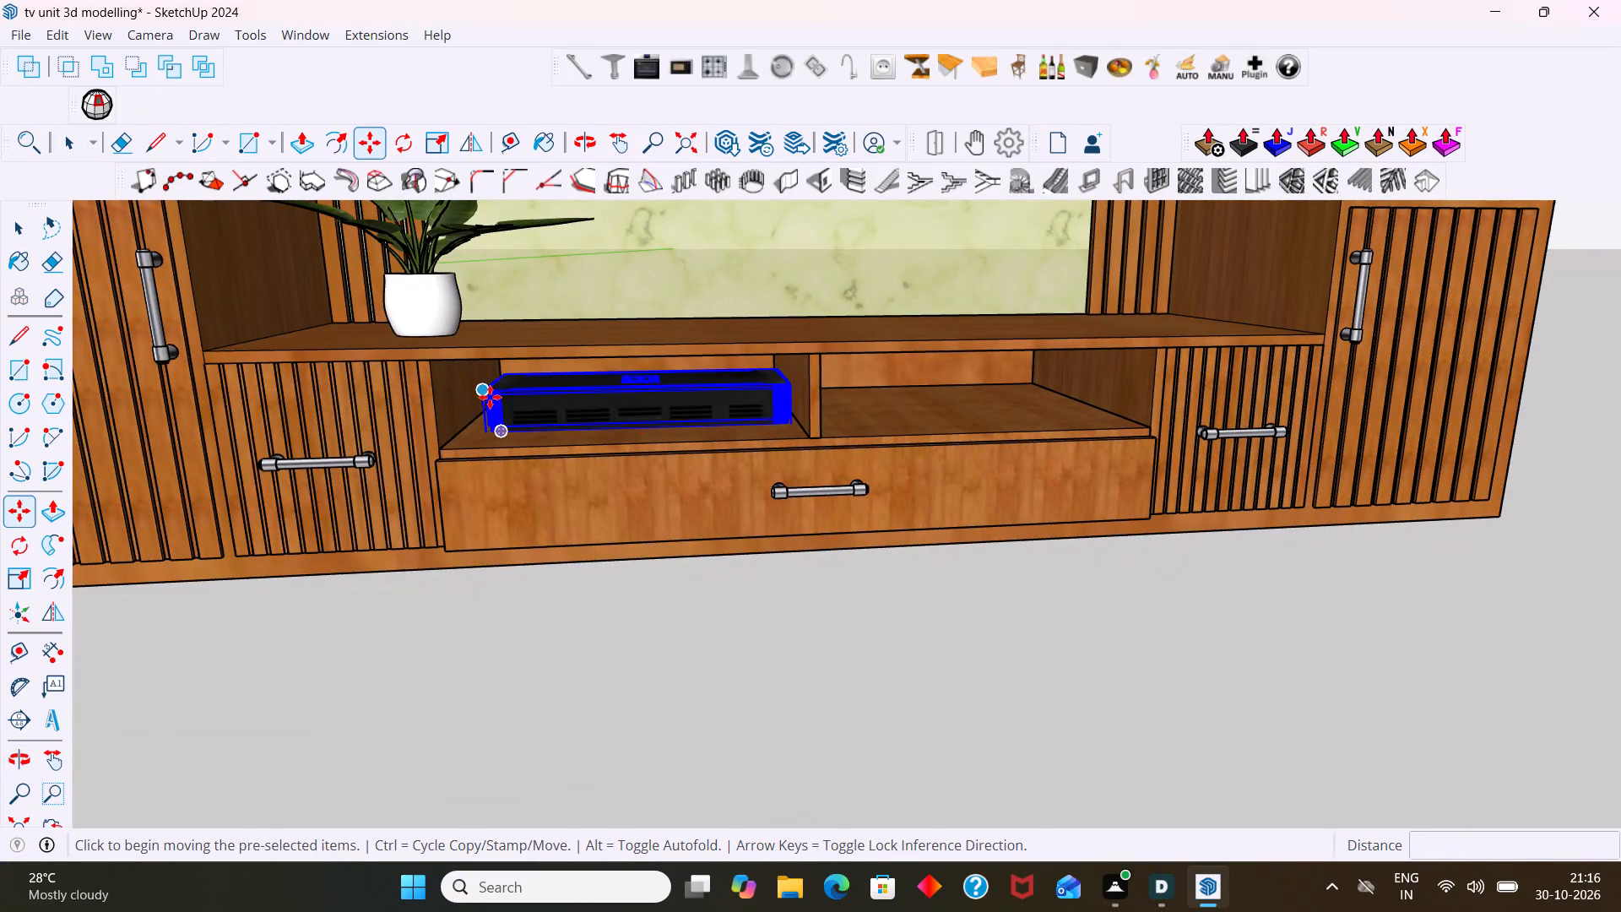
click(481, 386)
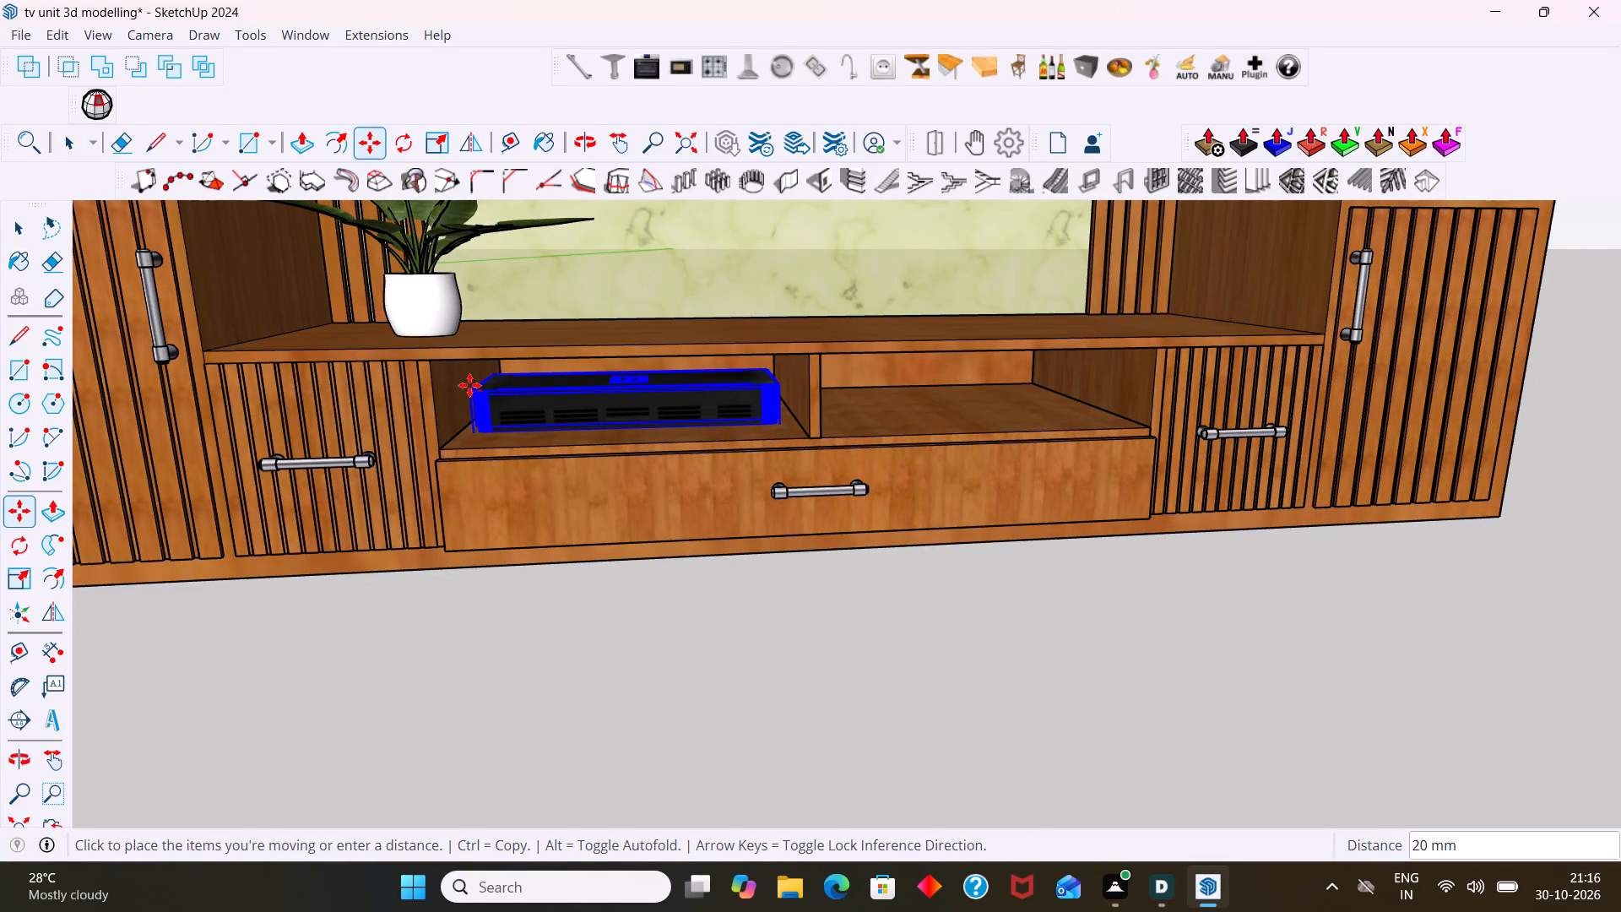
click(469, 384)
key(space)
click(735, 602)
Examine the resized set-top box, the empty right open compartment and the whole TV unit from the front.
scroll(734, 588, down, 2)
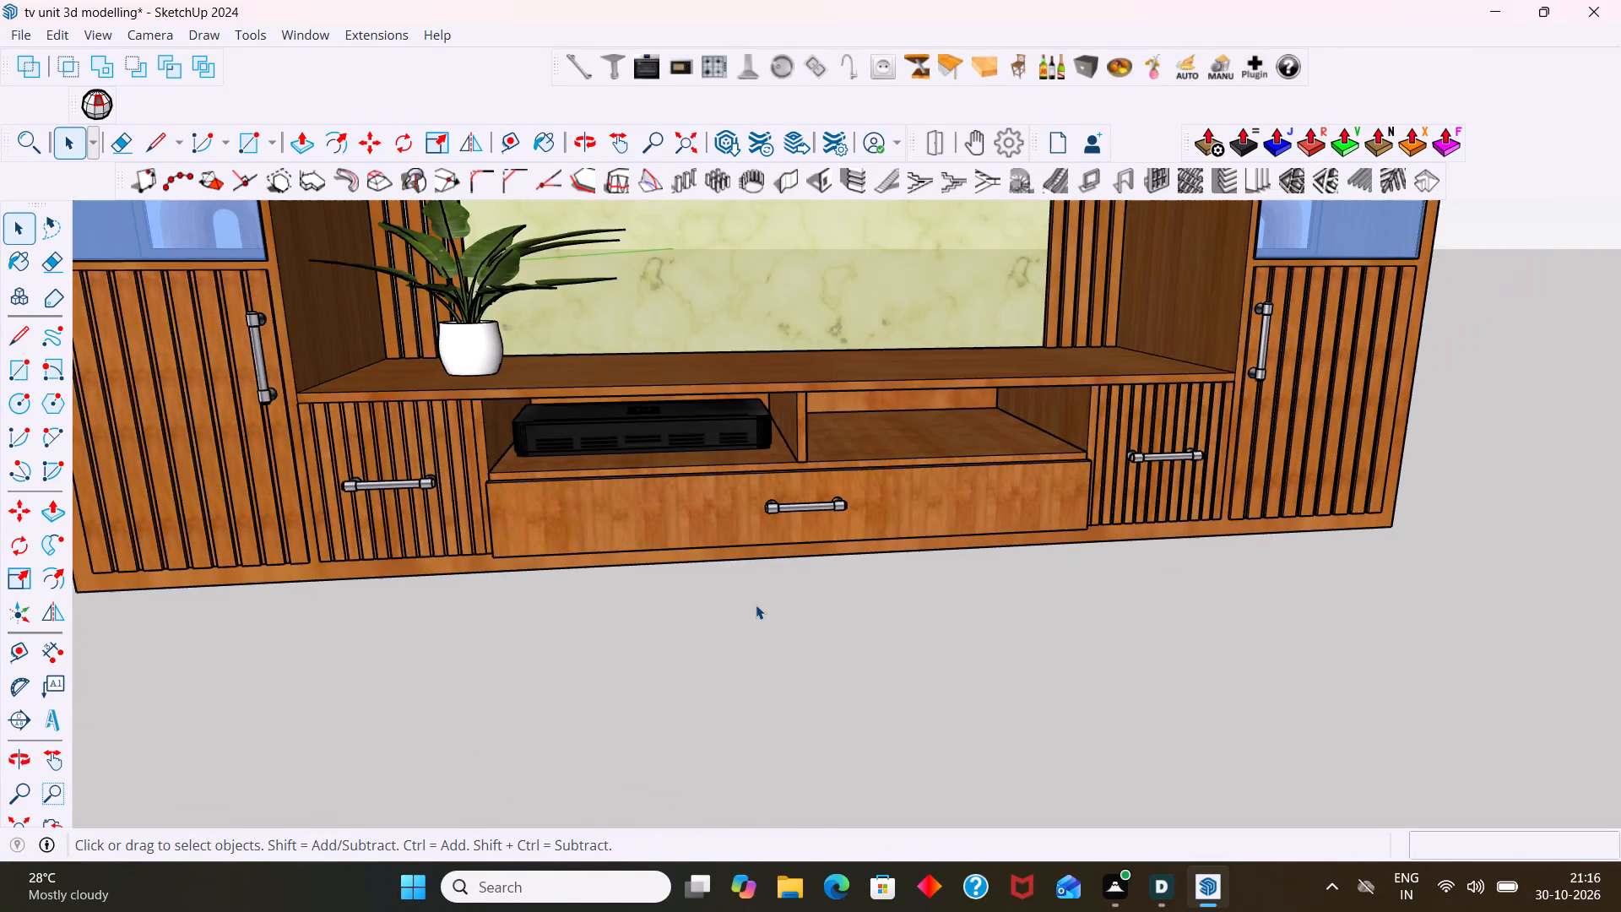
scroll(756, 605, down, 9)
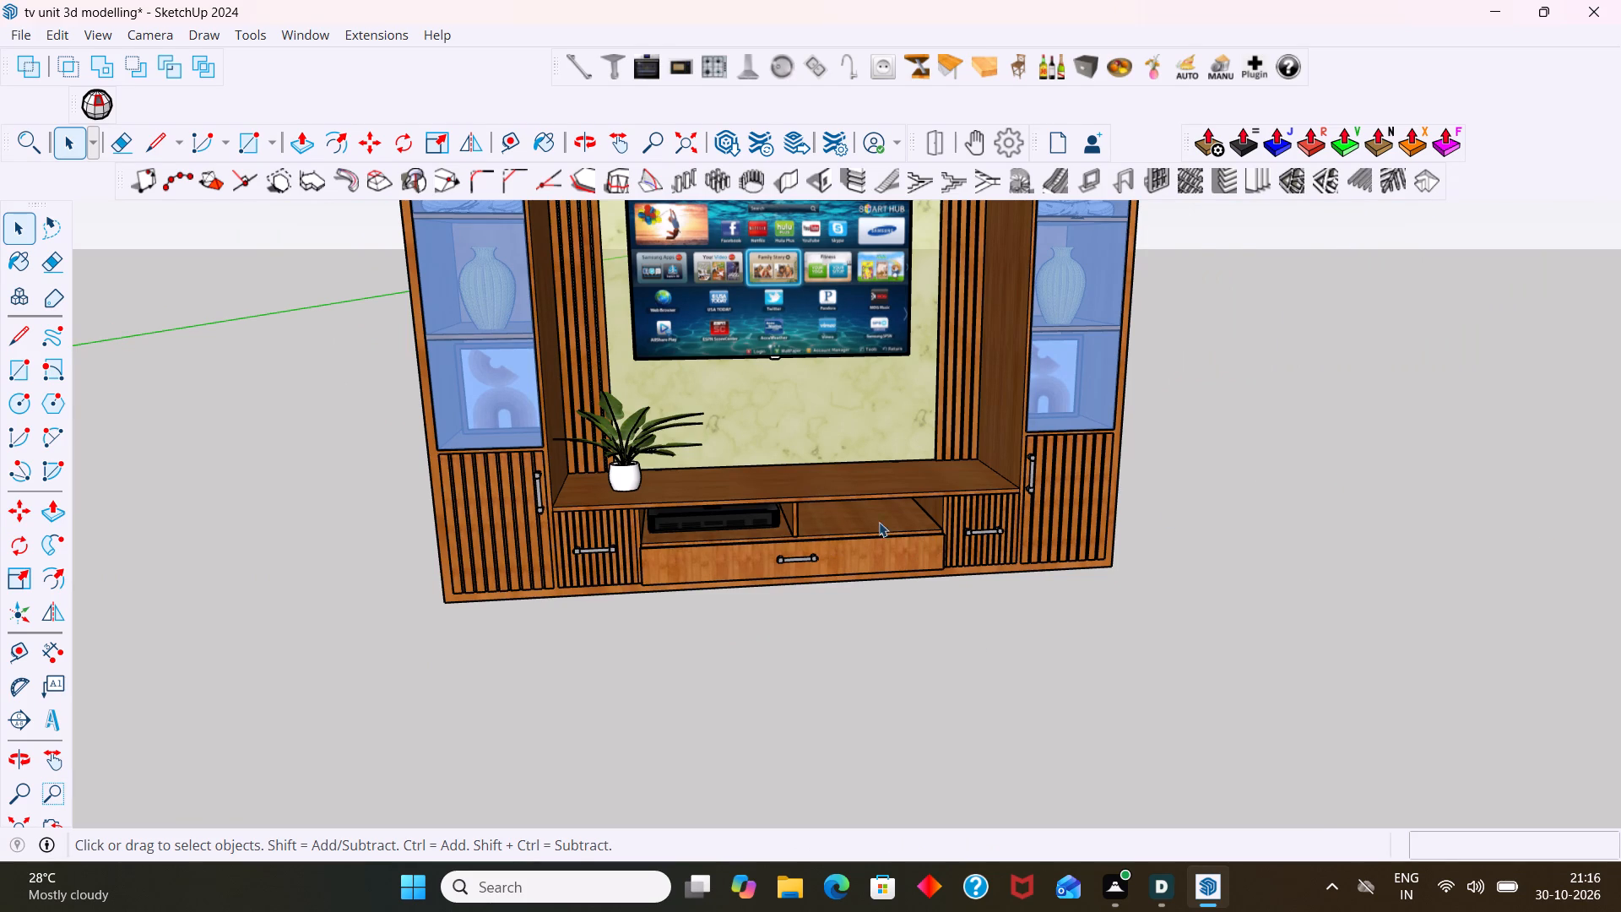
scroll(851, 520, up, 7)
middle_drag(827, 514, 729, 490)
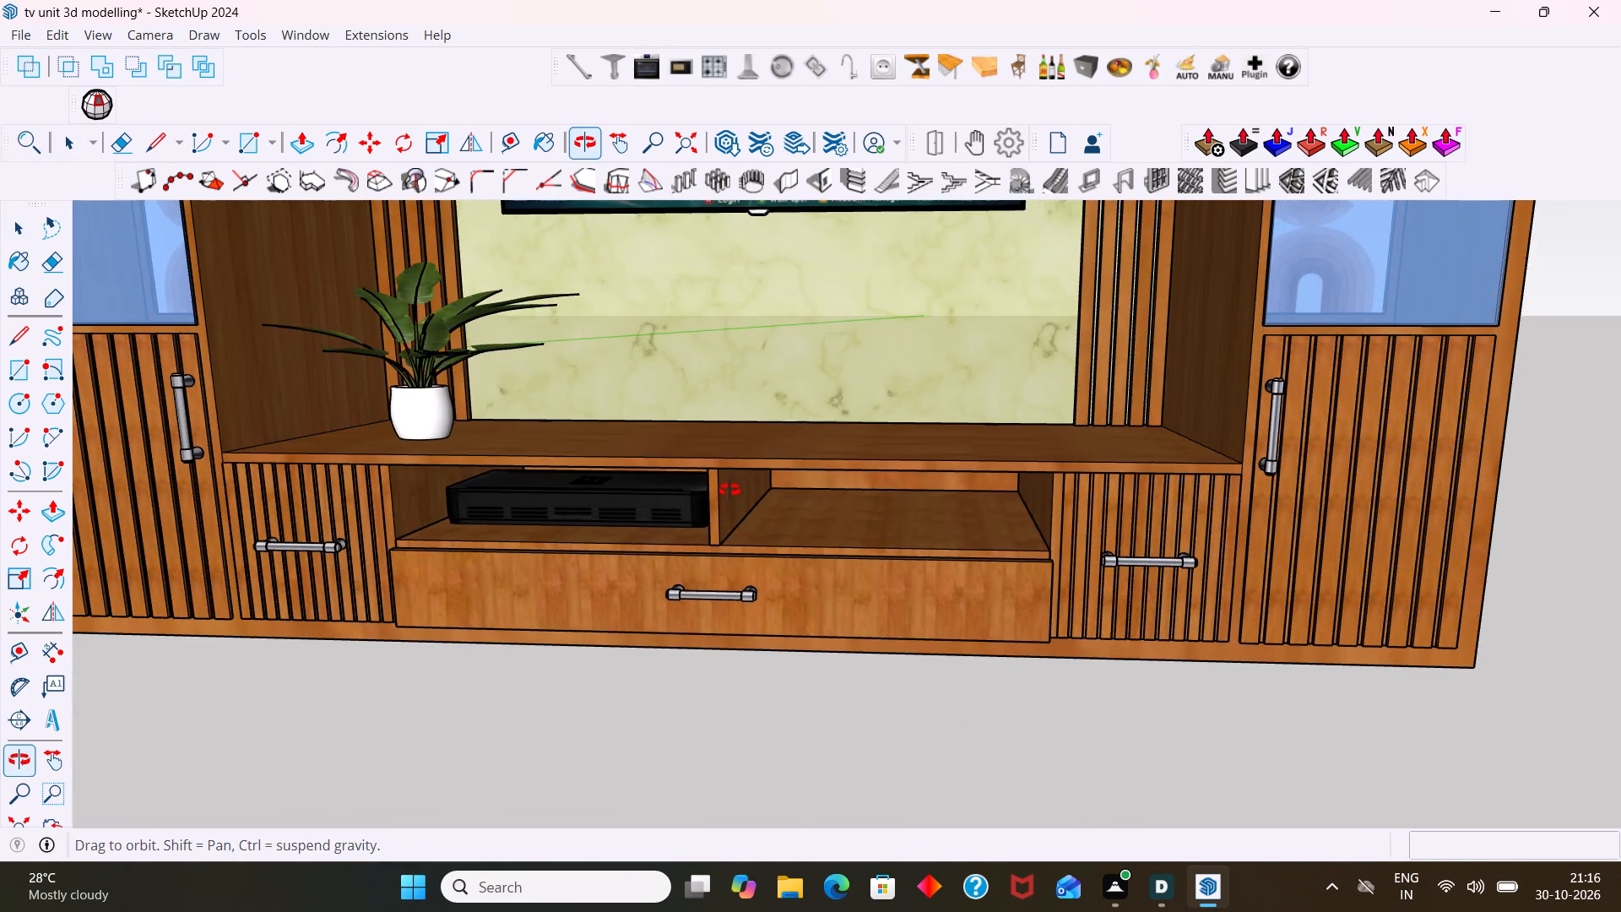
middle_drag(729, 490, 717, 493)
scroll(718, 497, down, 12)
middle_drag(755, 522, 814, 513)
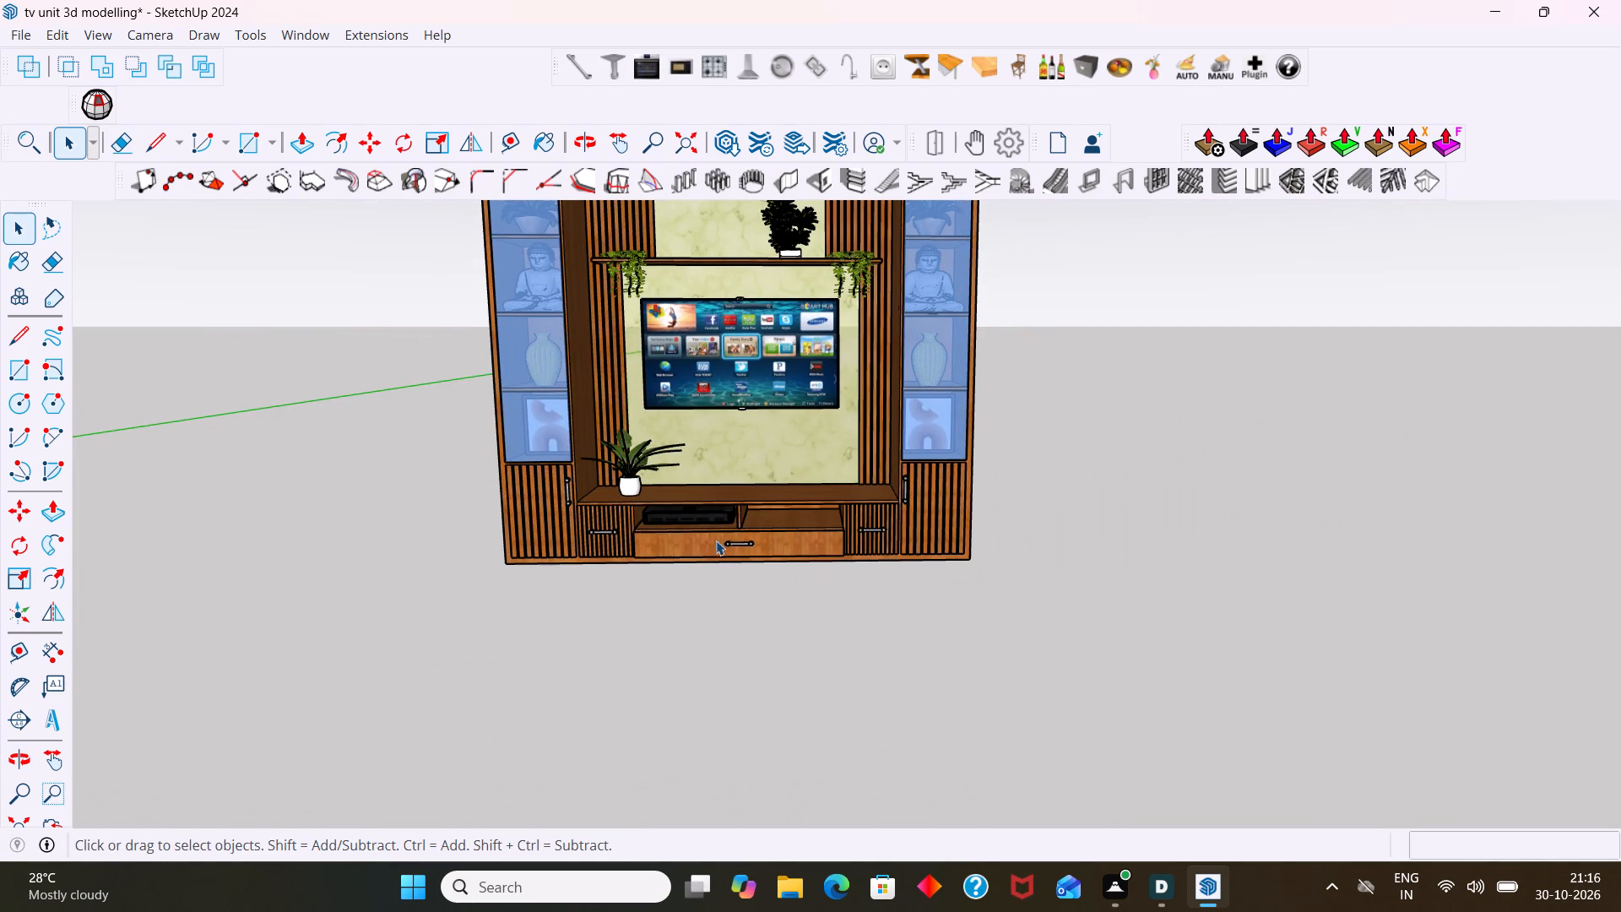
scroll(713, 531, up, 1)
Open 3D Warehouse and begin editing the model search text.
click(296, 35)
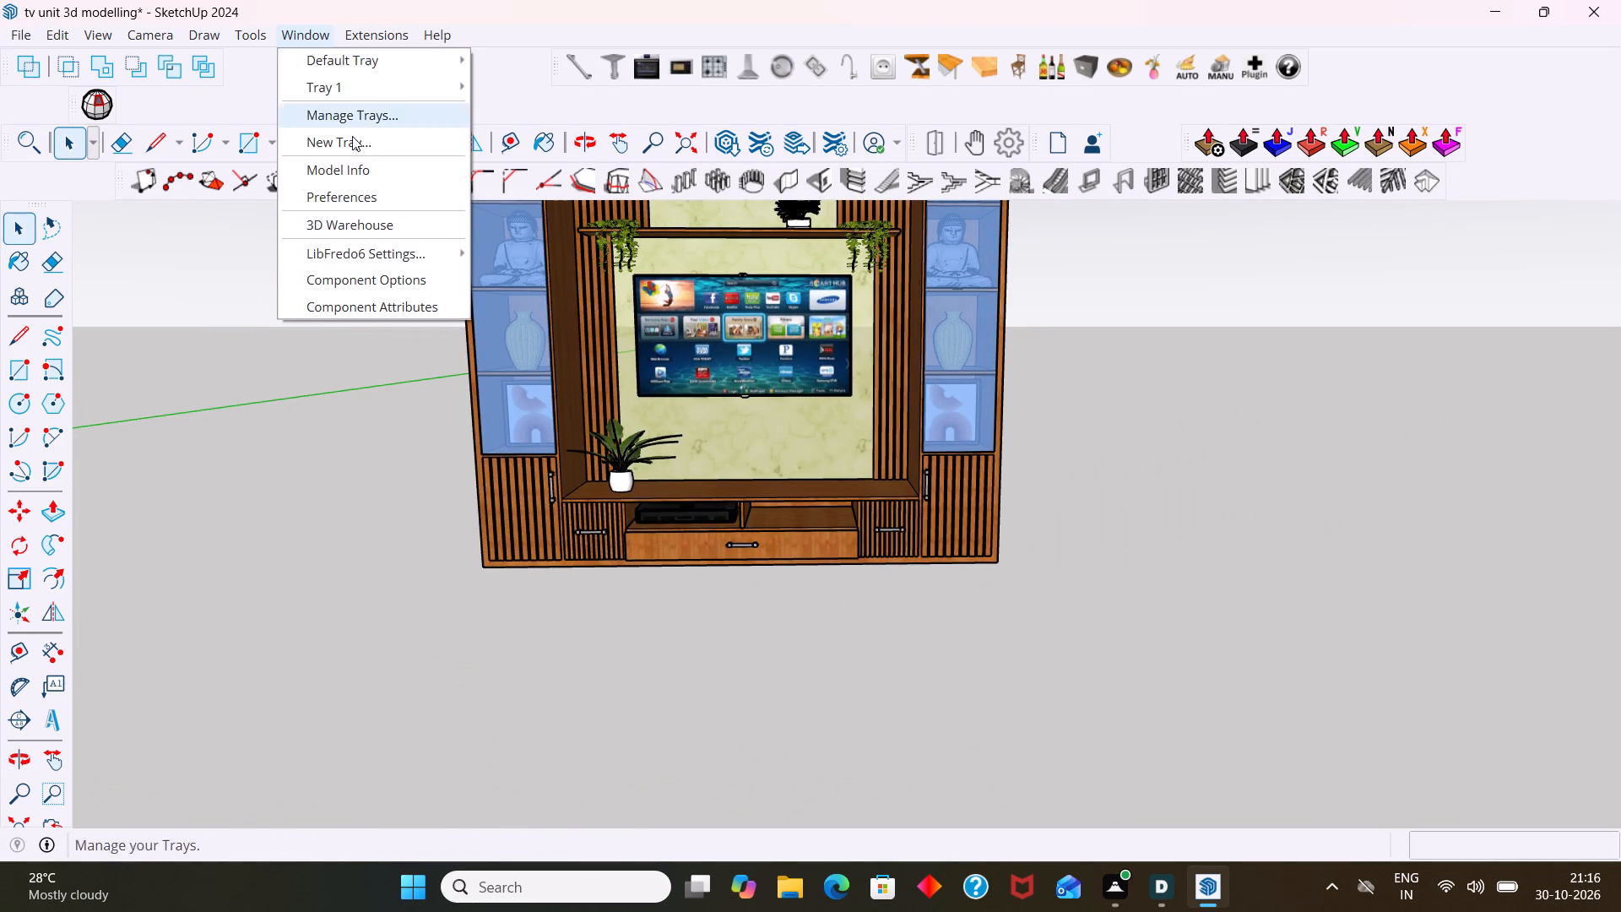
click(368, 231)
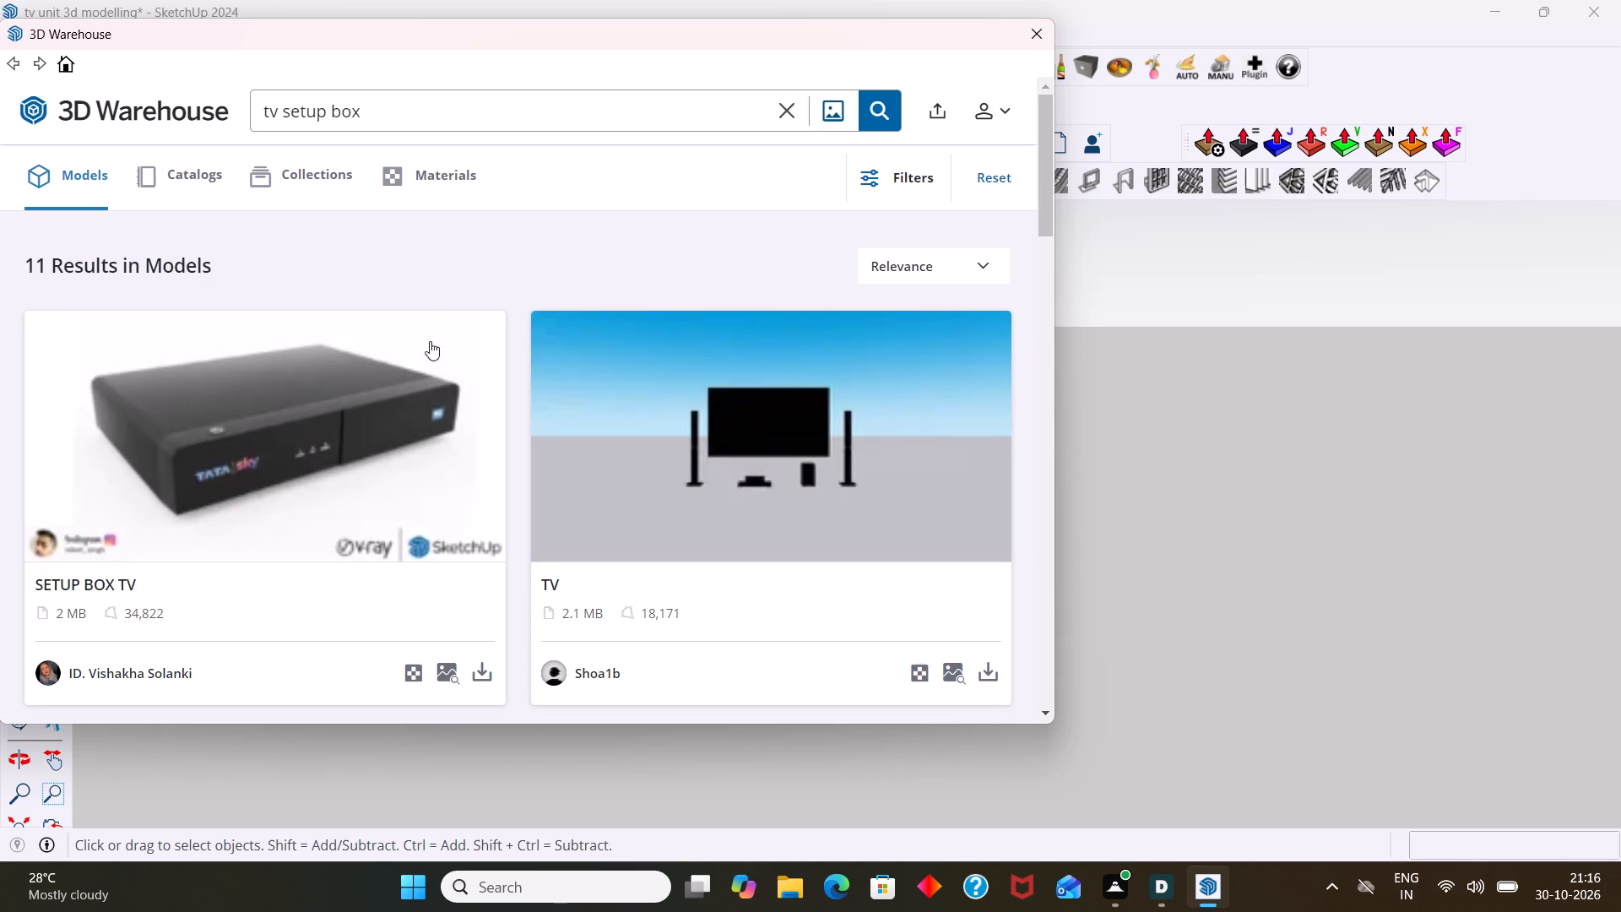
click(371, 111)
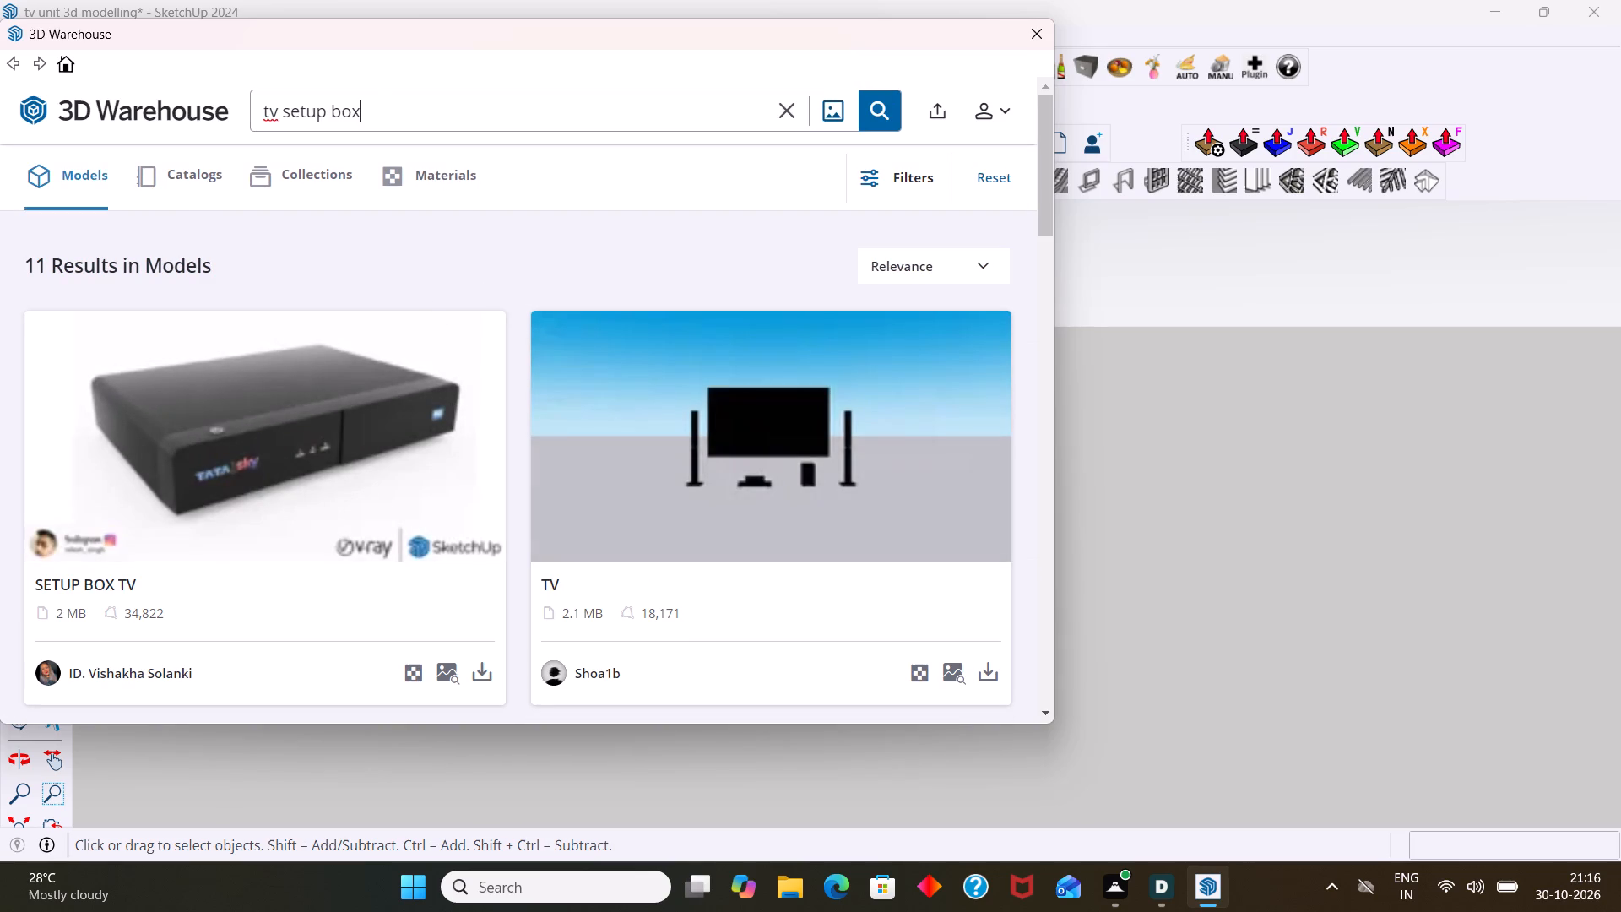
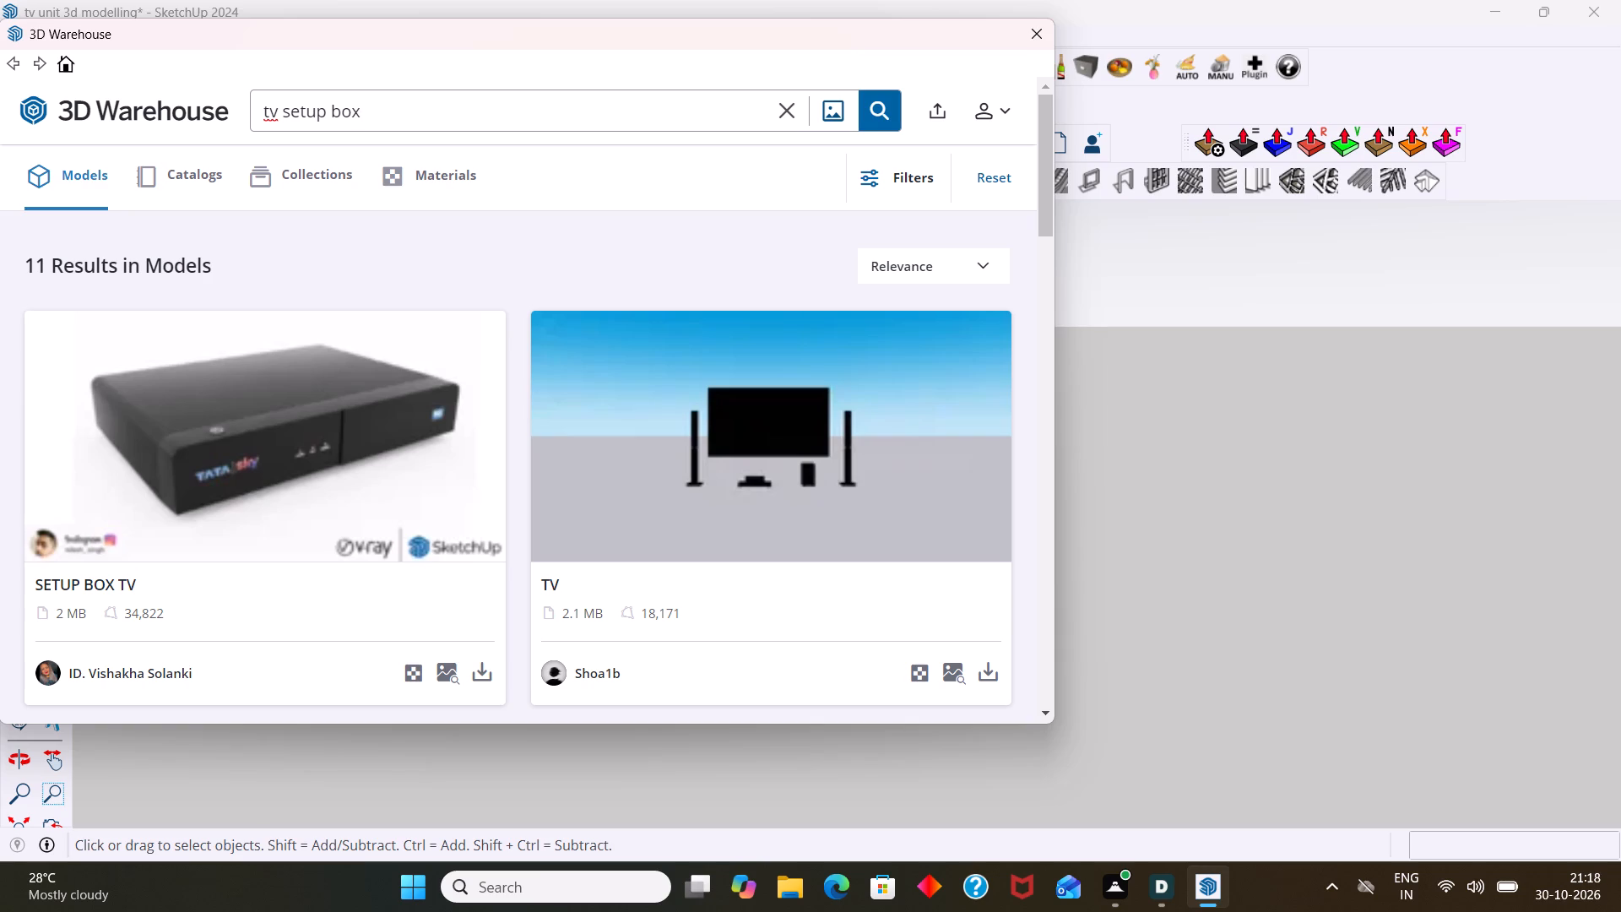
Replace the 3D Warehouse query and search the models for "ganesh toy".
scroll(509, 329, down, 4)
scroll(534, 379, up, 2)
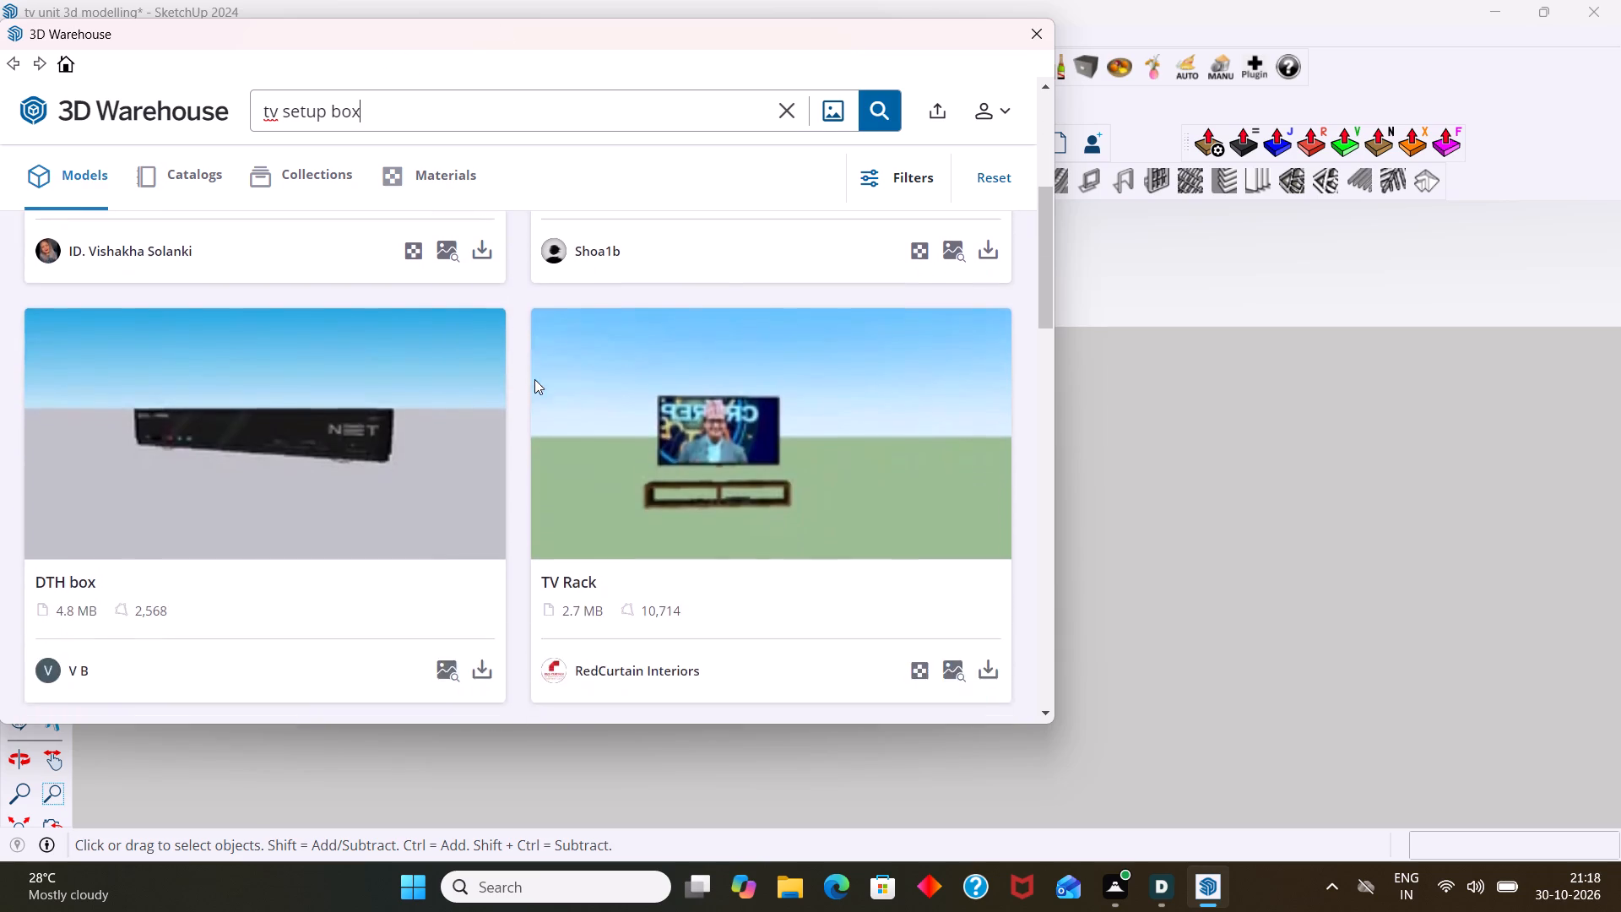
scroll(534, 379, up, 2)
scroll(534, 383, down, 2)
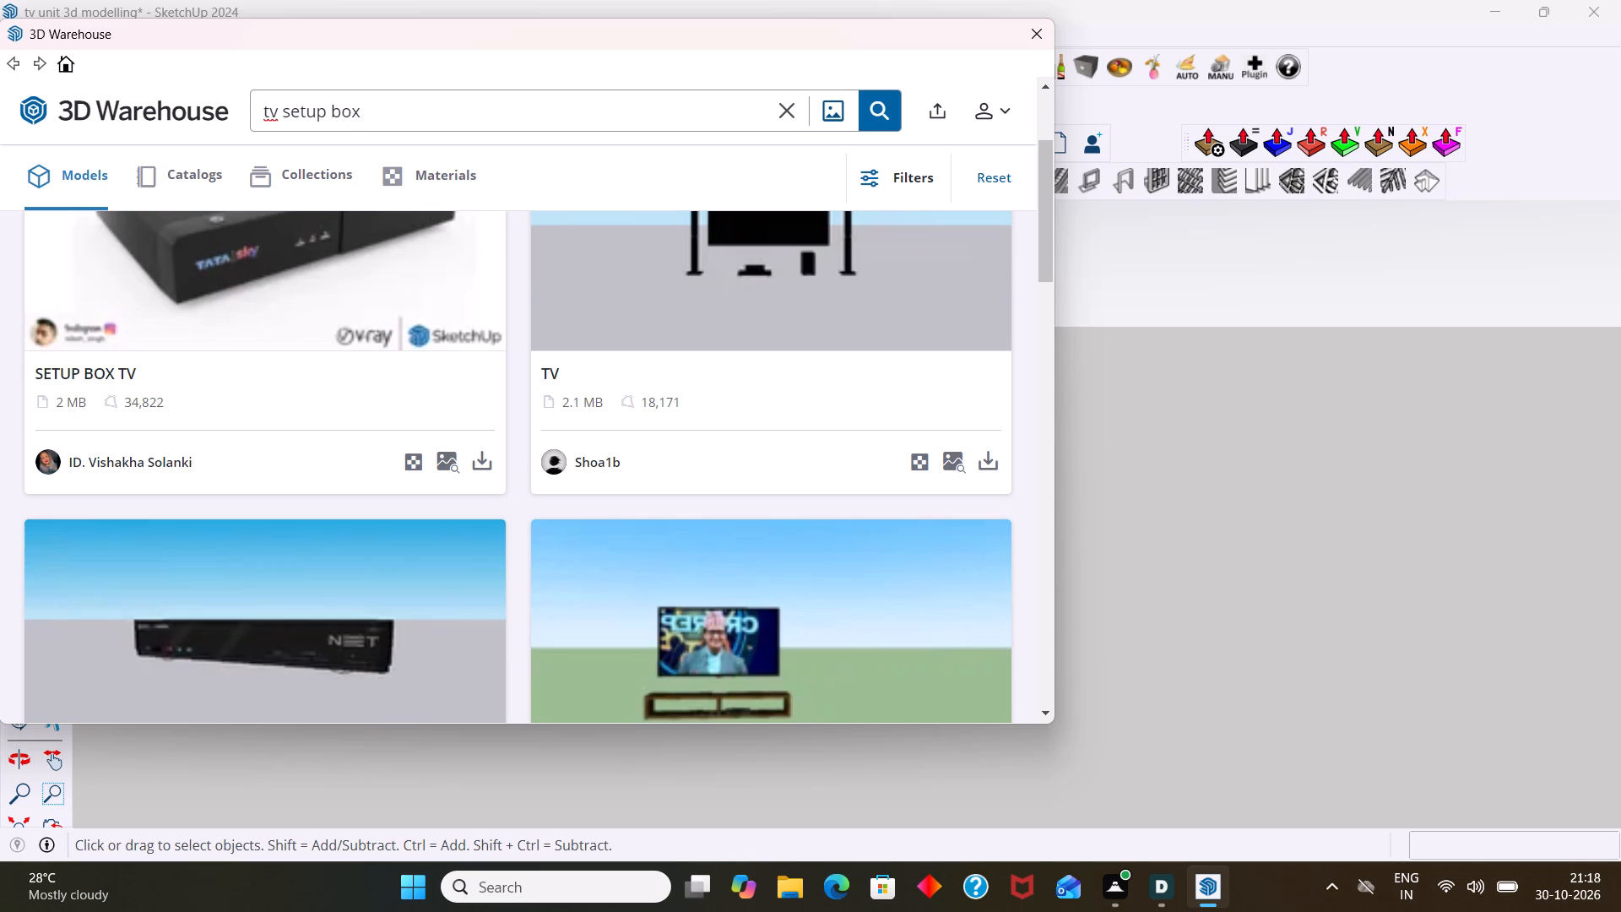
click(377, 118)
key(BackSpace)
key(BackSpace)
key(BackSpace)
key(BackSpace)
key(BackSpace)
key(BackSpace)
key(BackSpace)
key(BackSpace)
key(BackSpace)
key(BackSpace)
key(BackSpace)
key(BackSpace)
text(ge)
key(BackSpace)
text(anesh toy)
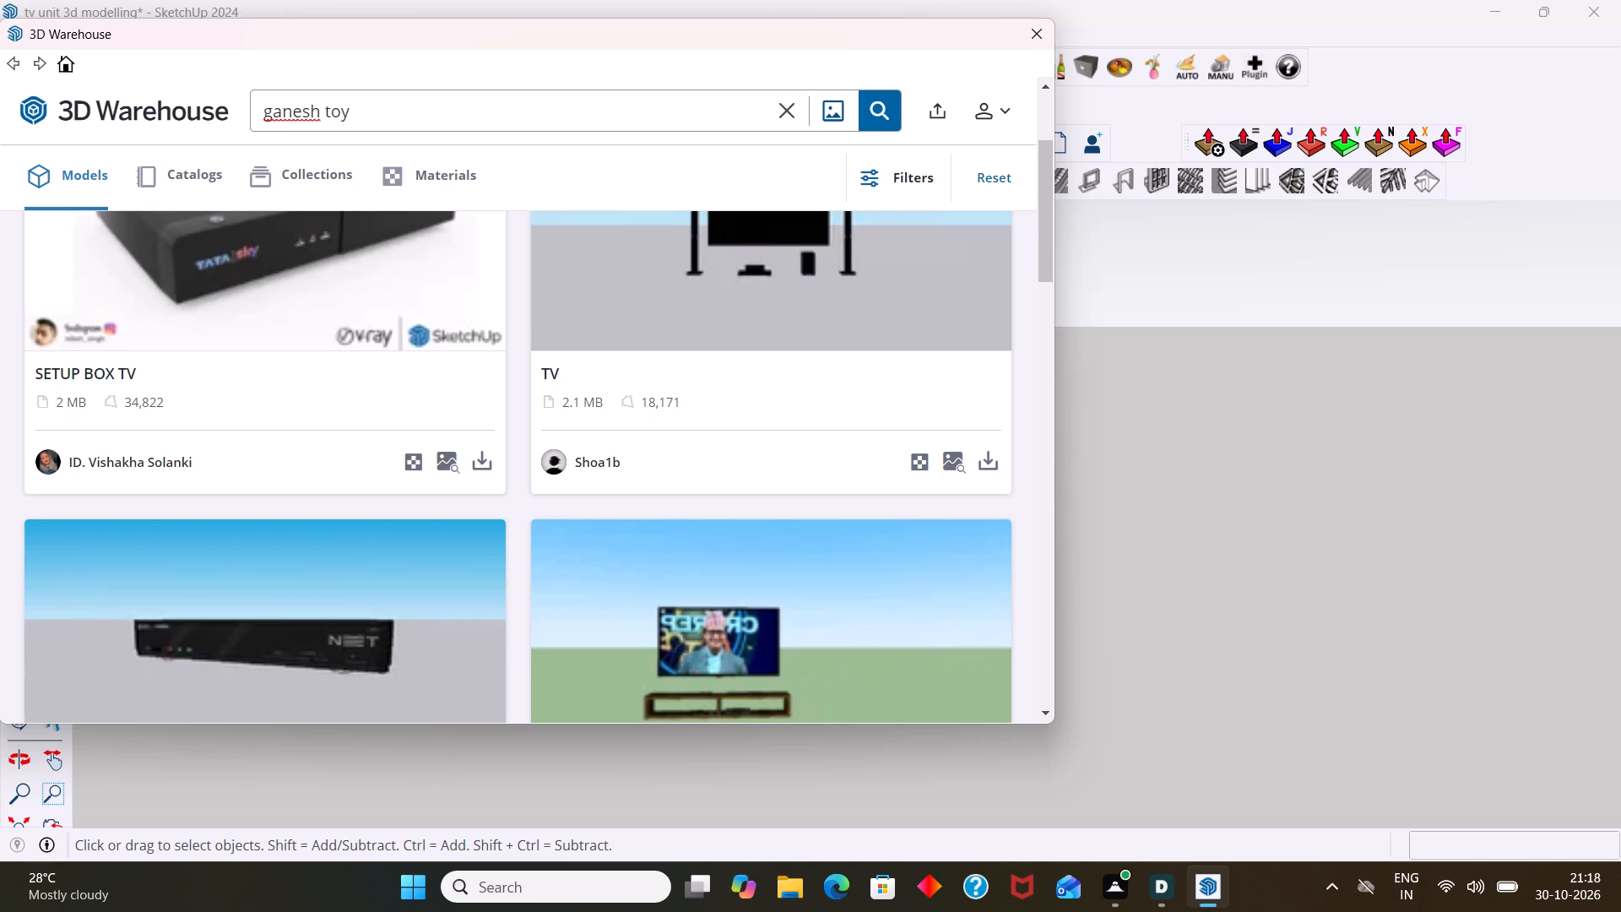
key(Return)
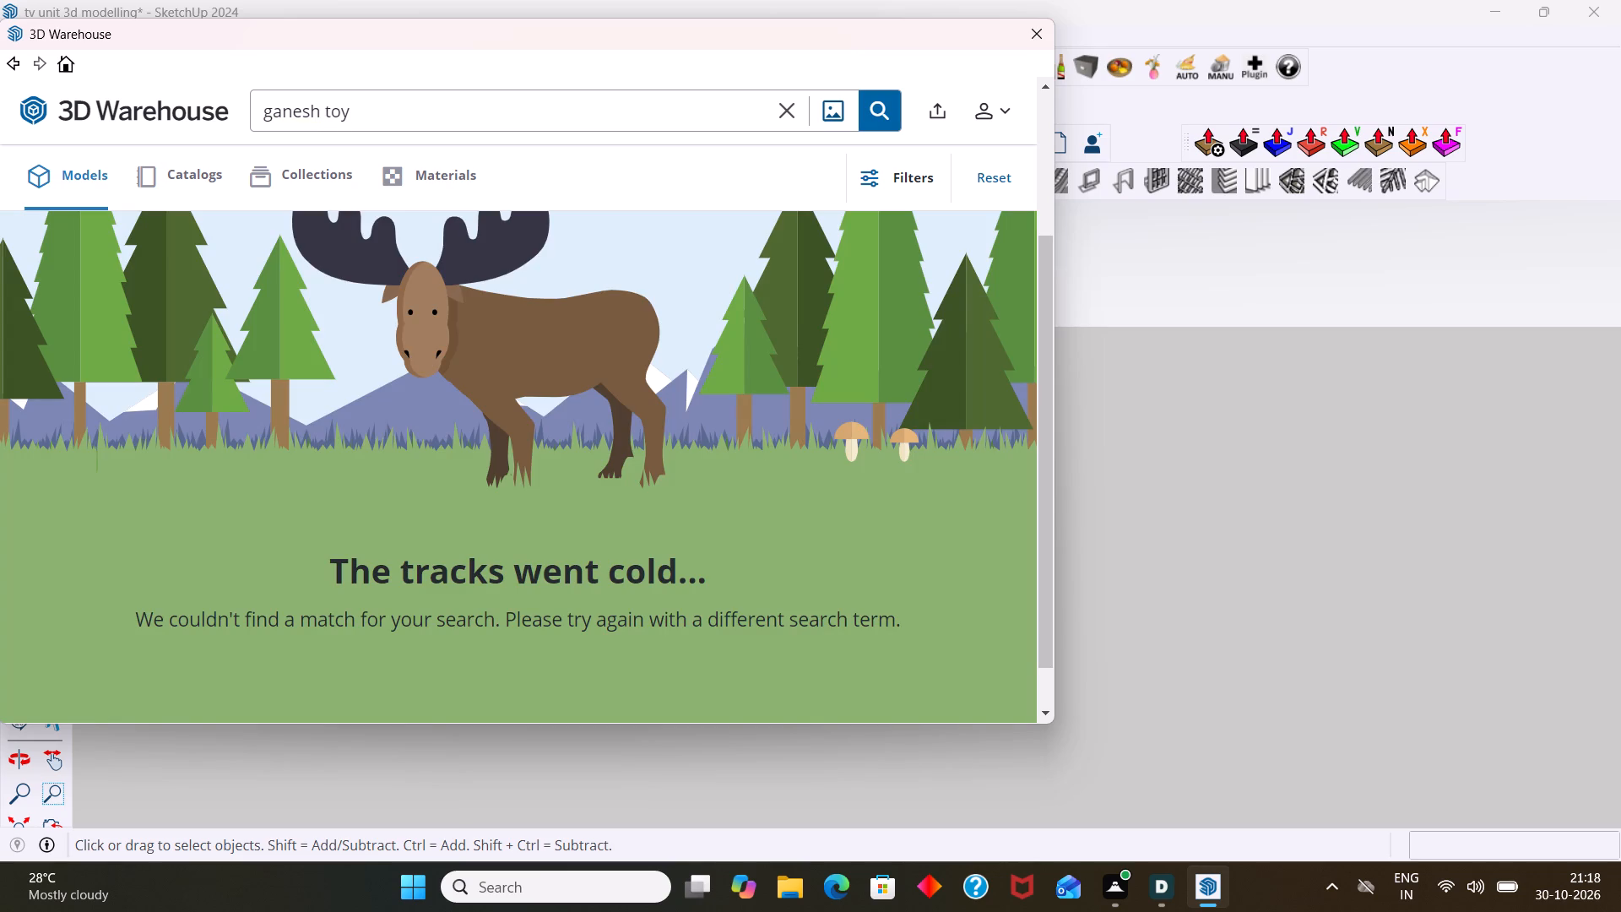
Shorten the model search to "ganesh" and run it.
click(371, 111)
key(BackSpace)
key(BackSpace)
key(BackSpace)
key(Return)
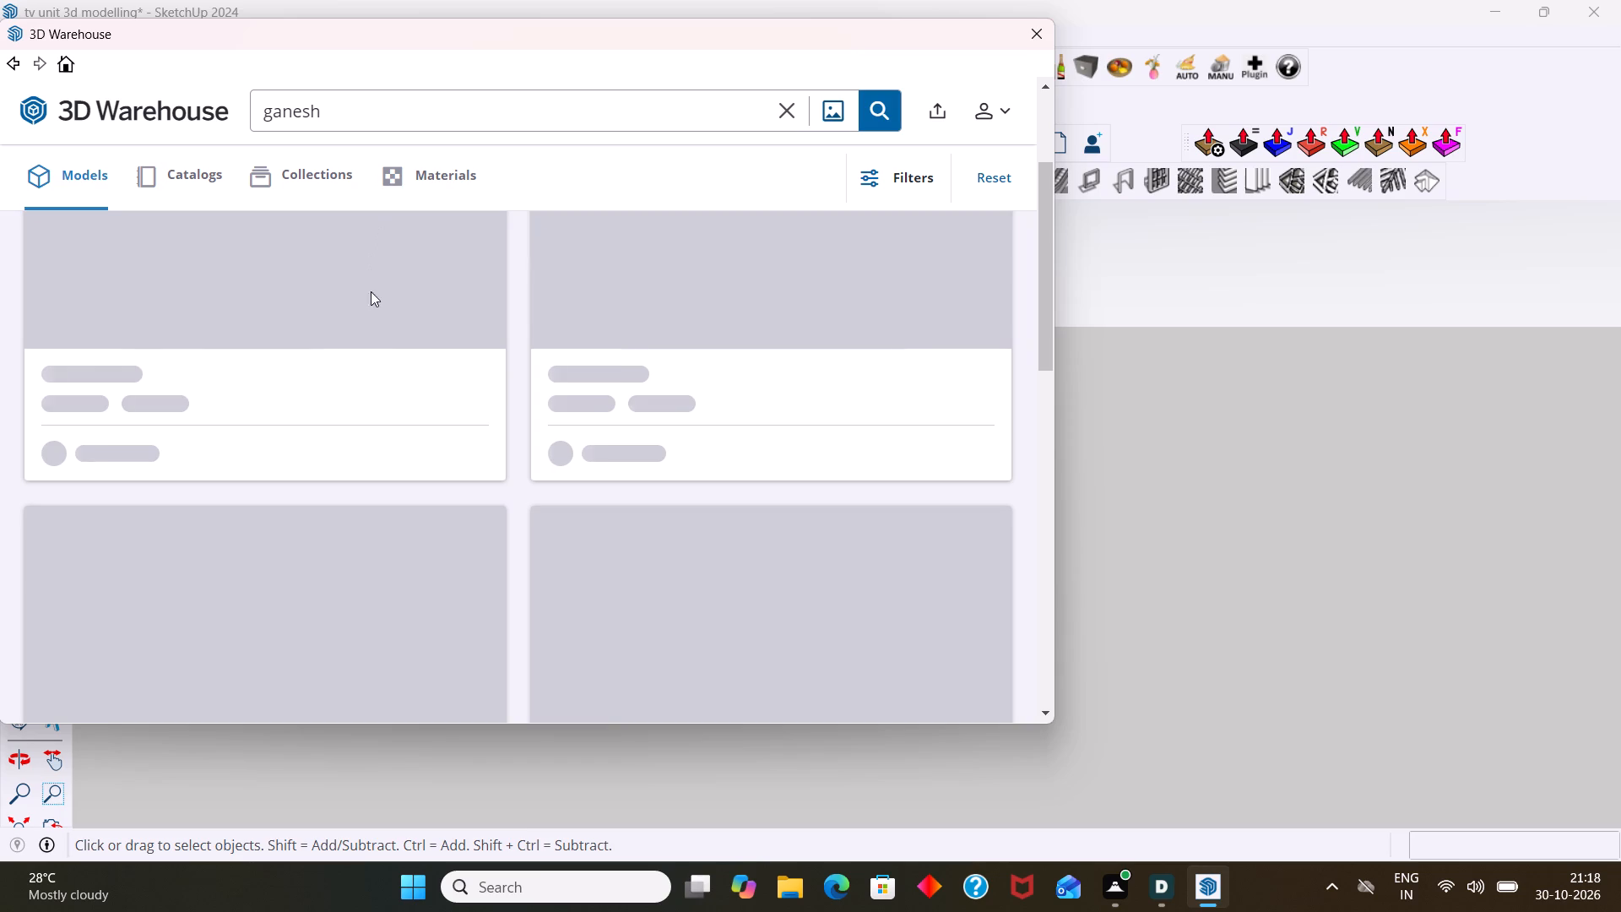
Browse the ganesh models and compare them for a seated statue that suits the TV unit's shelf.
scroll(388, 374, down, 2)
scroll(389, 374, up, 1)
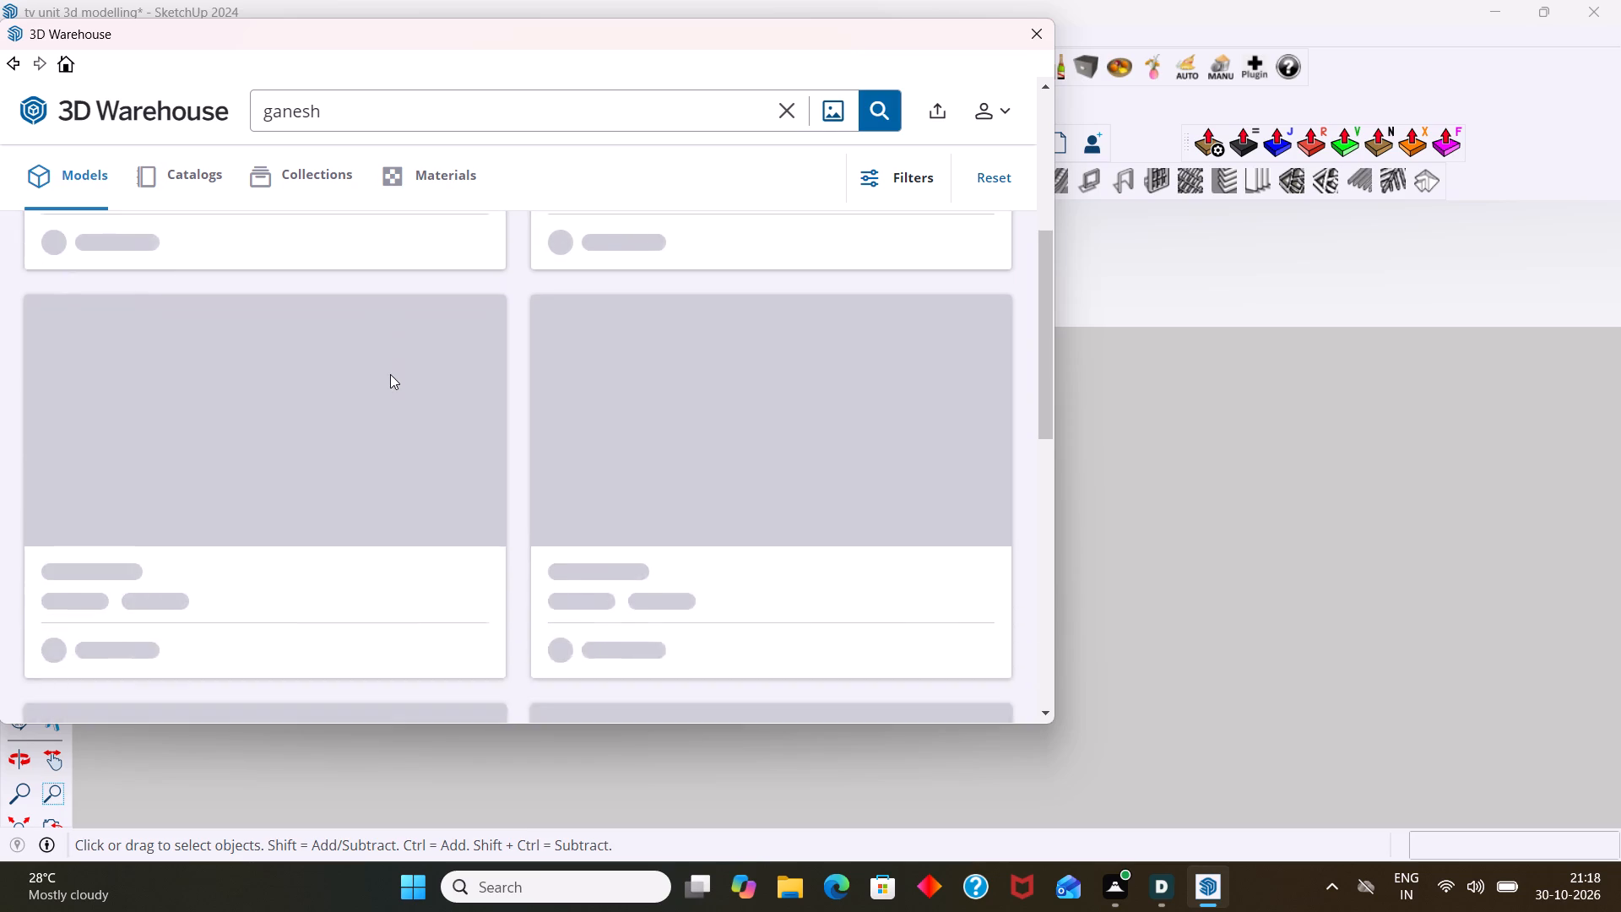
scroll(390, 374, up, 5)
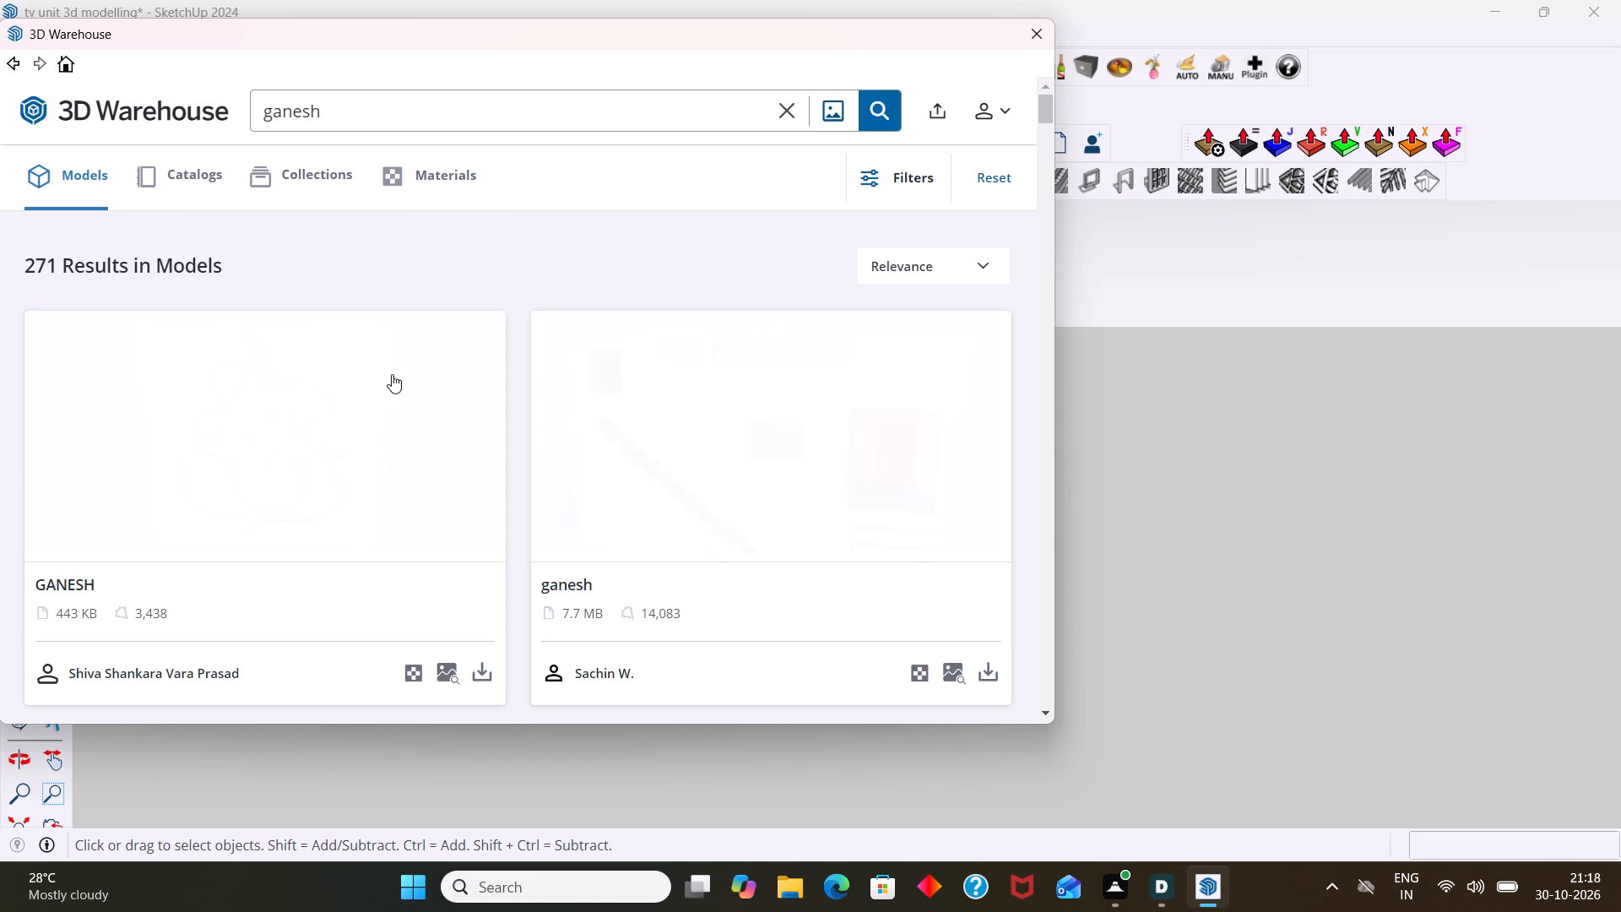
scroll(393, 377, down, 4)
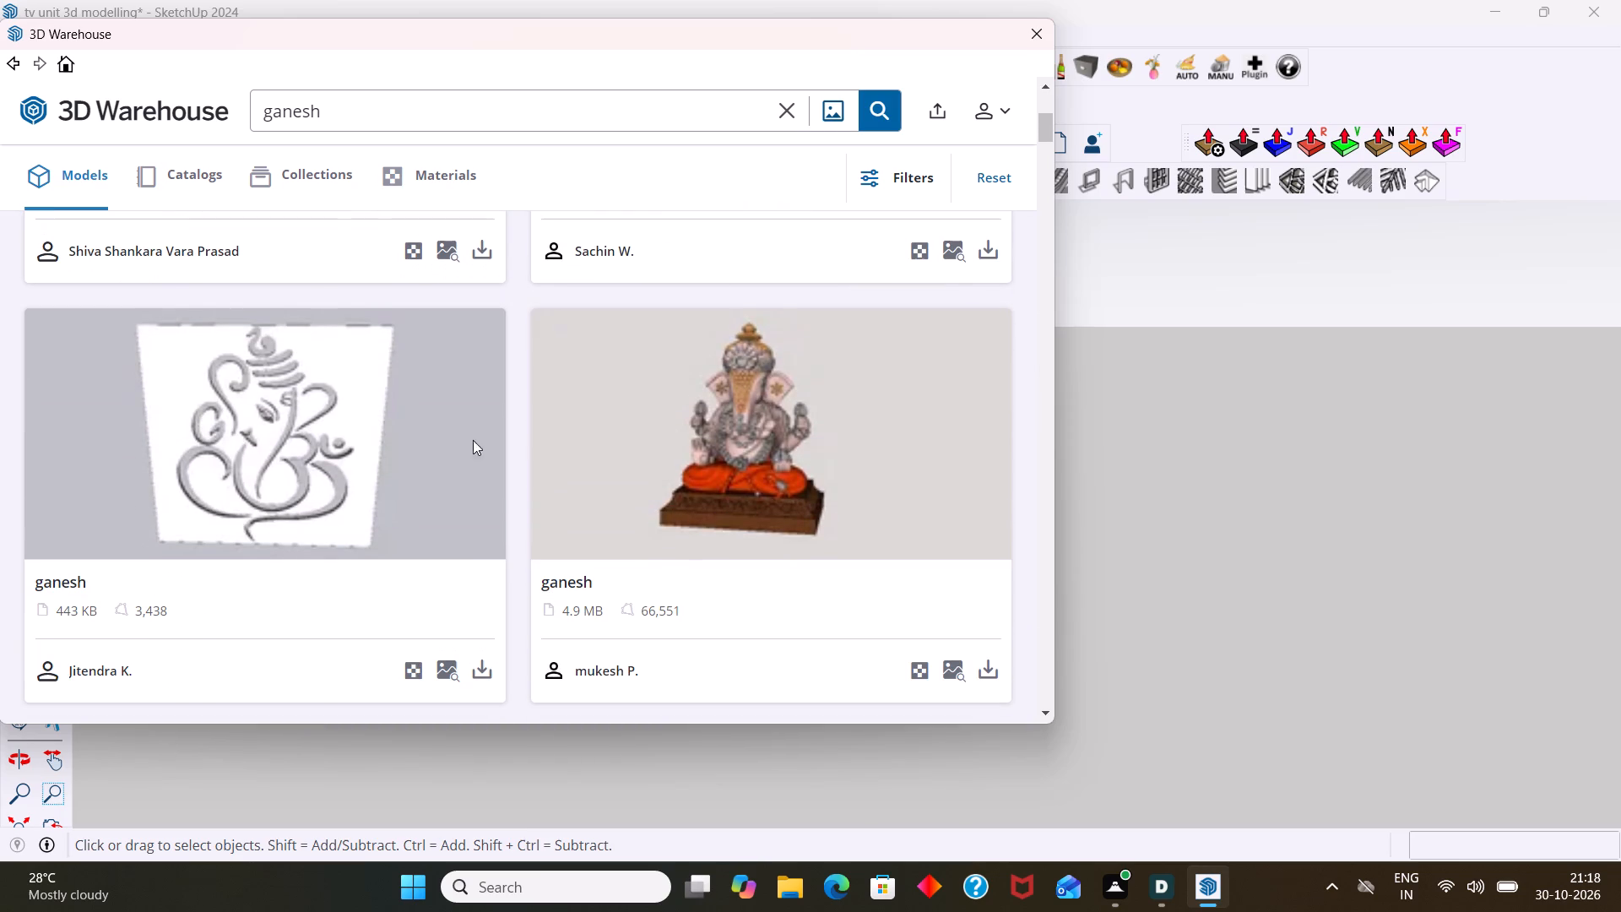
scroll(675, 516, down, 4)
scroll(688, 469, up, 3)
scroll(688, 466, down, 3)
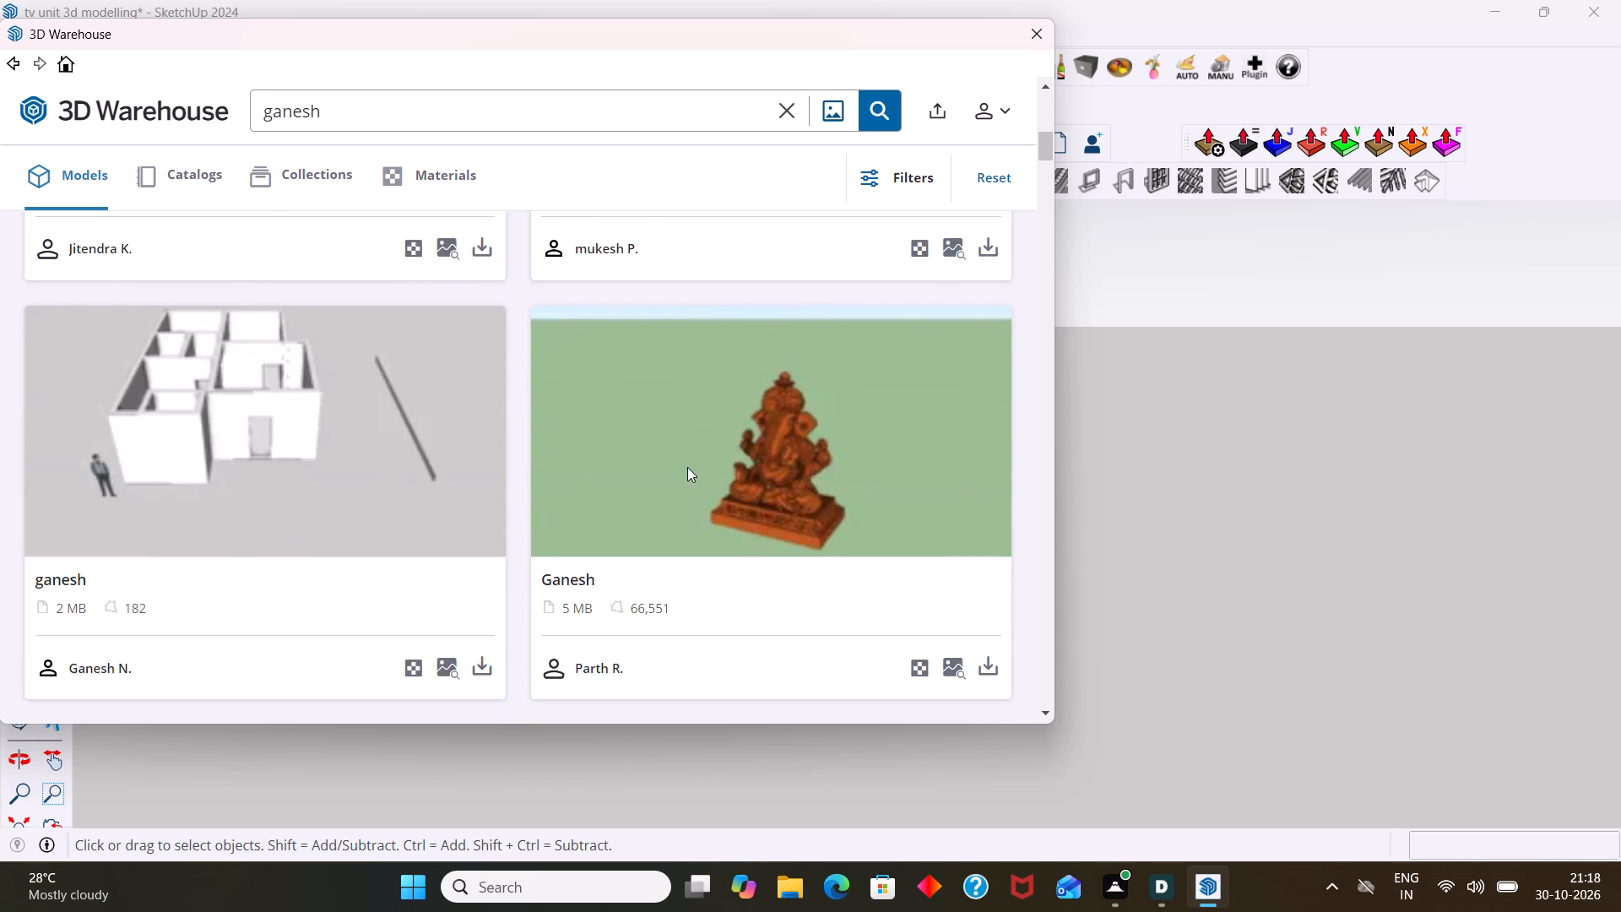
scroll(687, 467, down, 5)
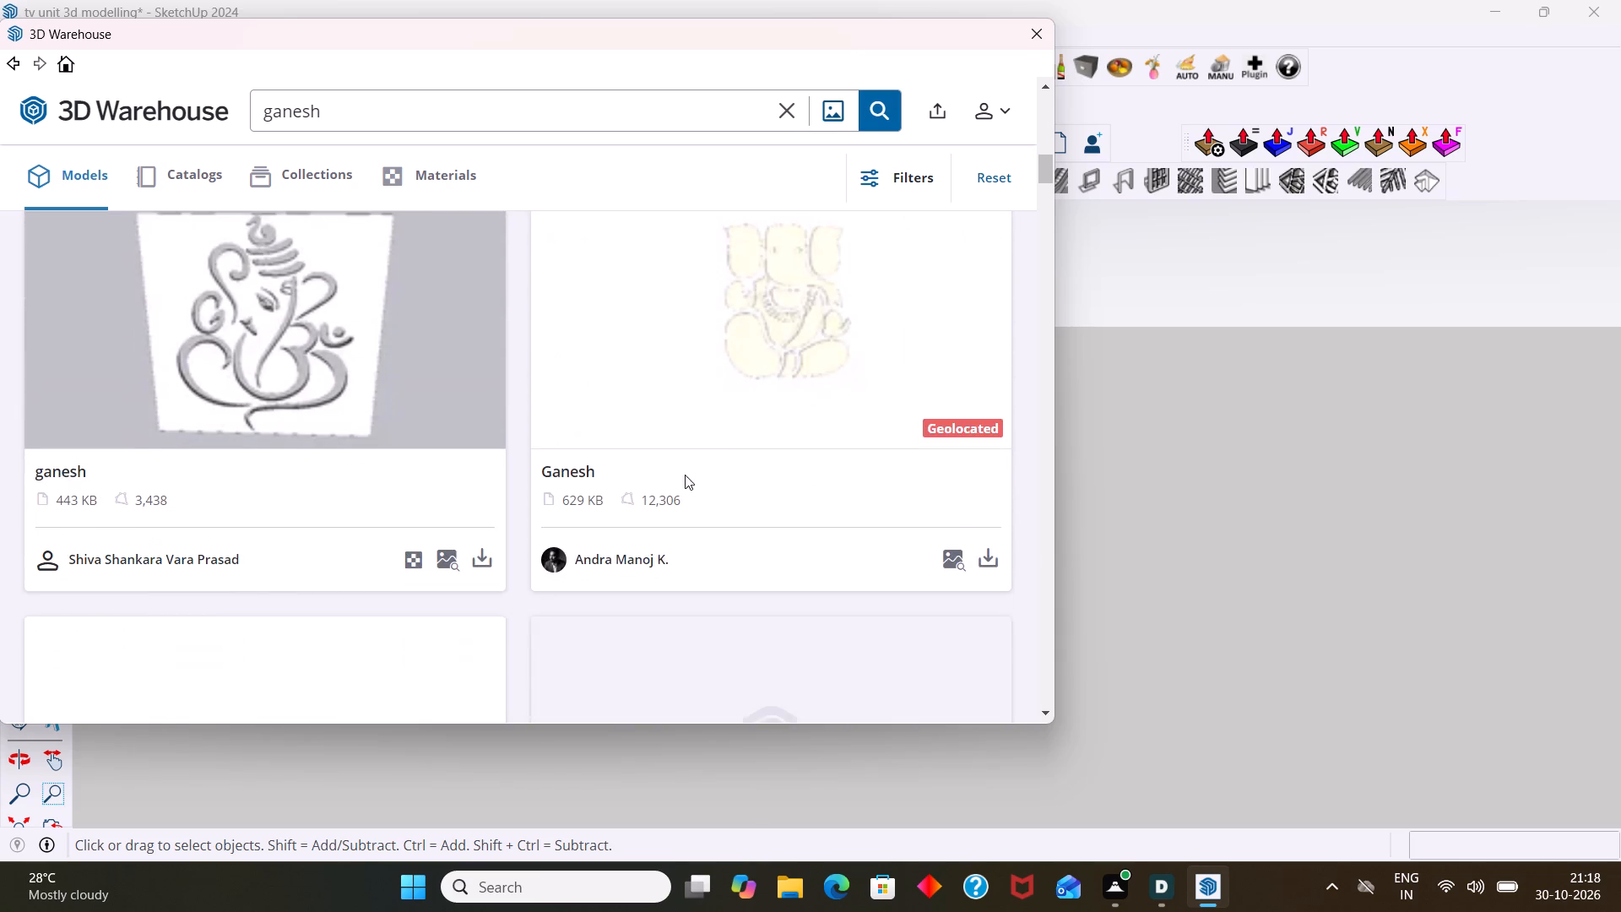
scroll(685, 475, down, 6)
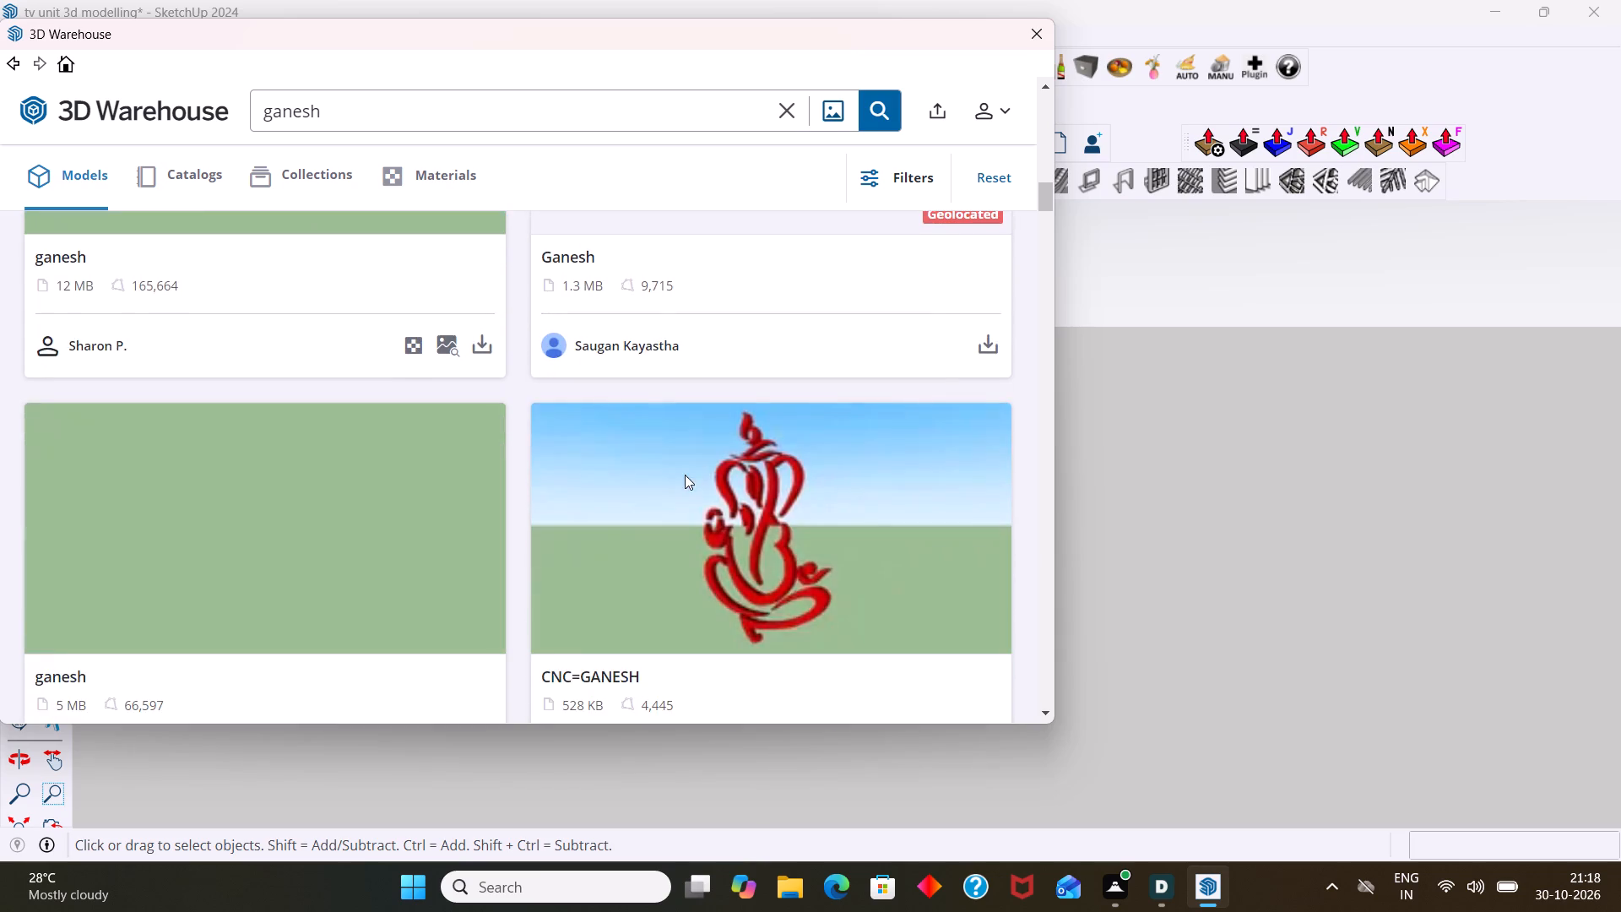
scroll(685, 475, down, 3)
scroll(685, 475, up, 2)
scroll(685, 475, down, 4)
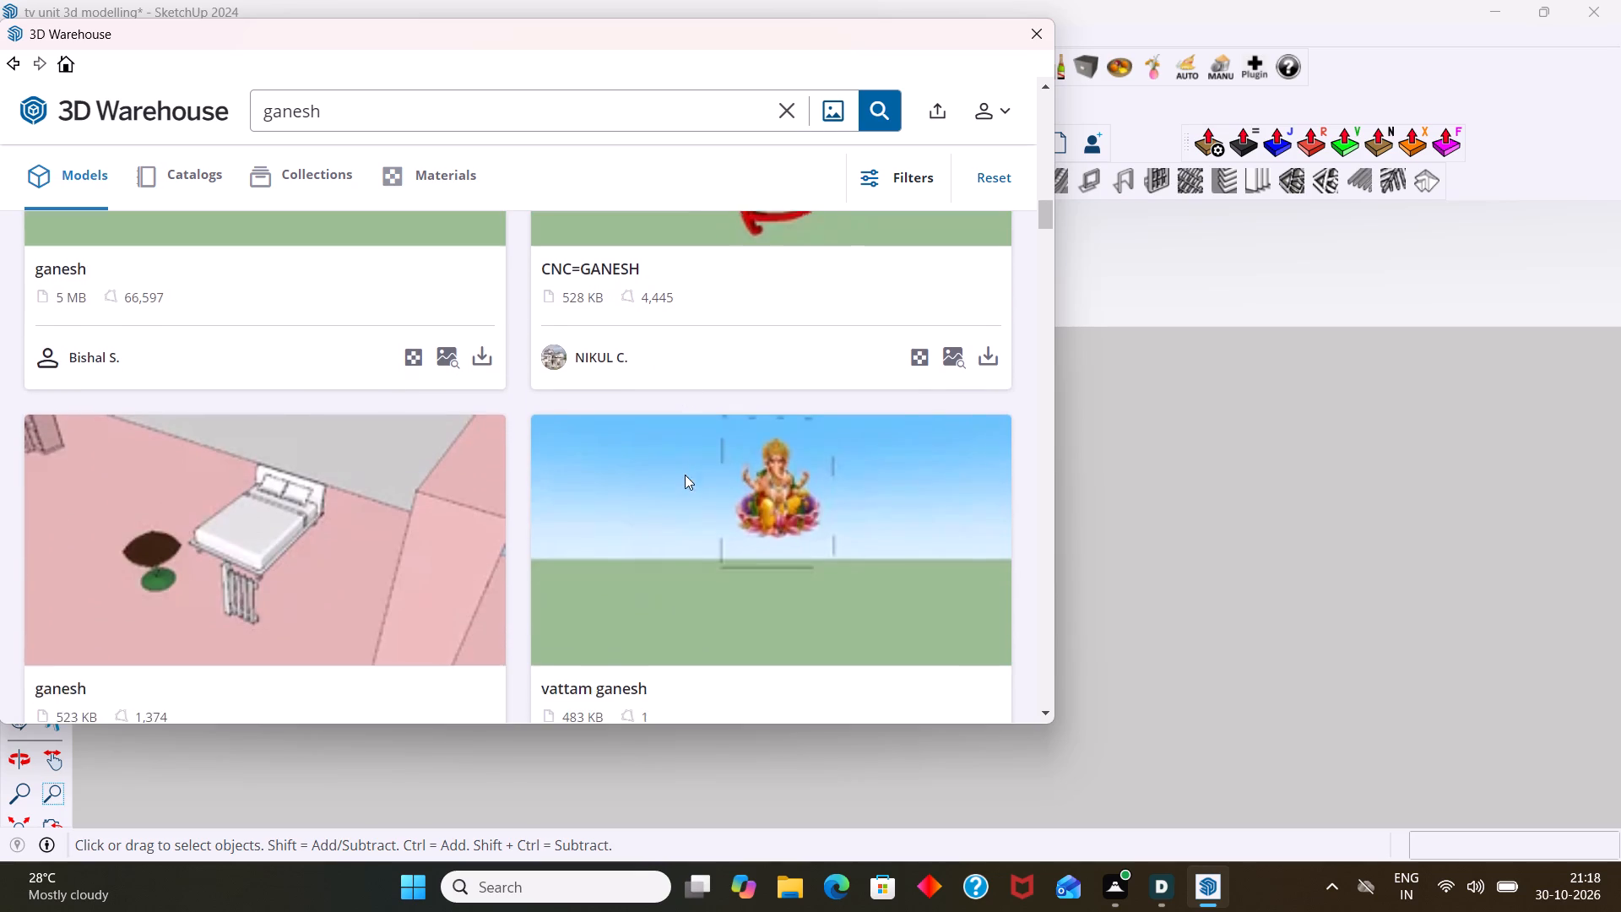
scroll(685, 475, down, 3)
scroll(685, 475, up, 8)
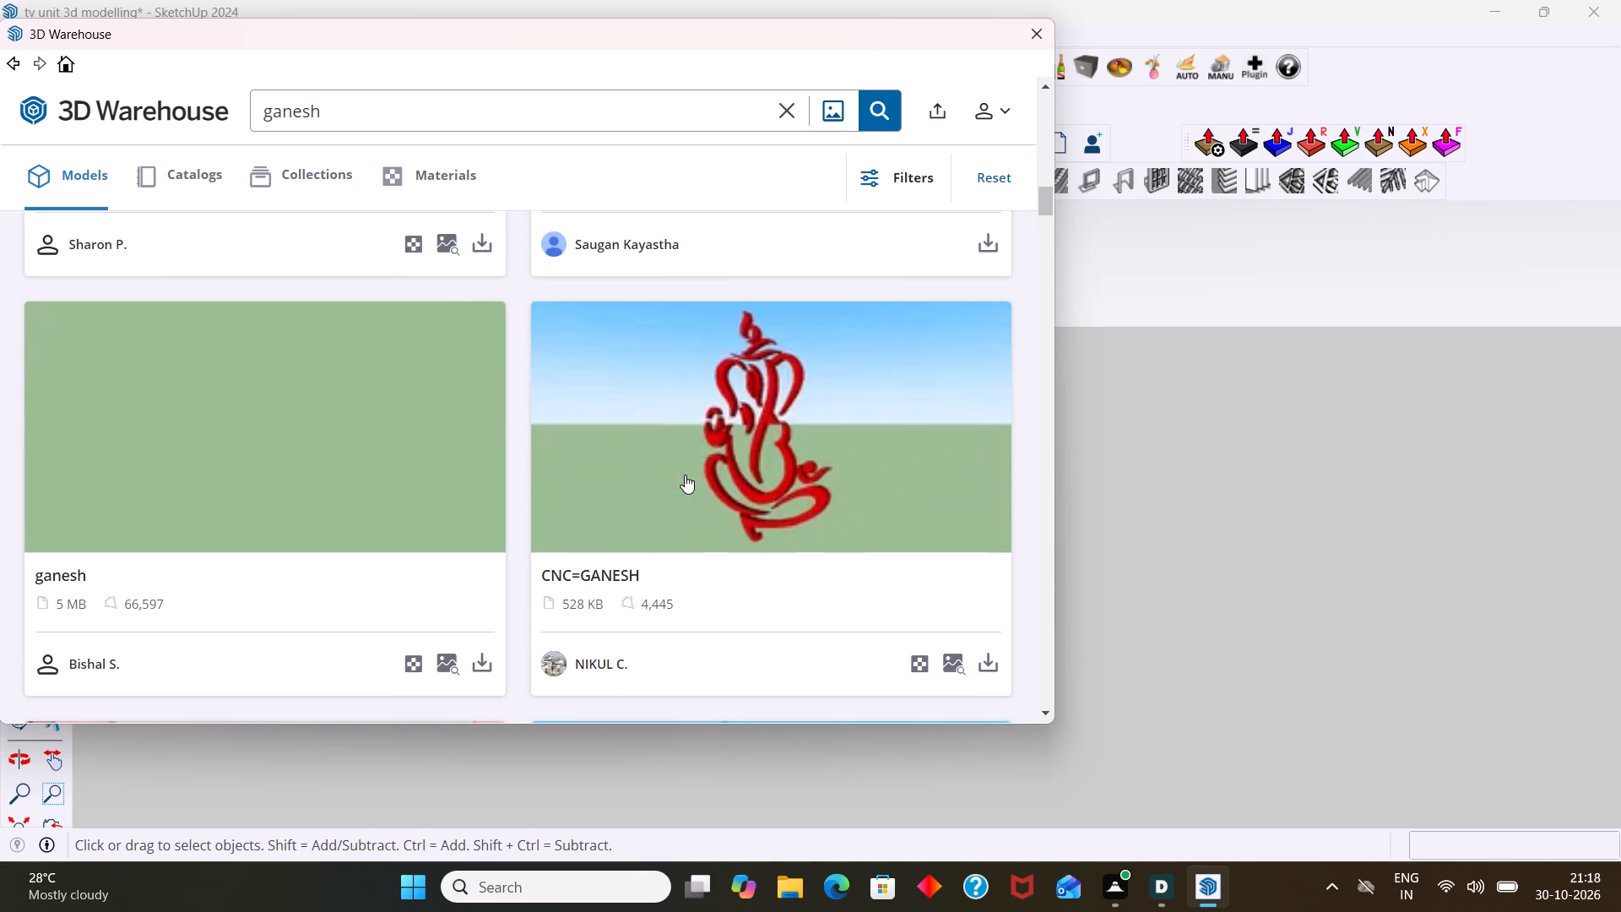
scroll(685, 475, up, 19)
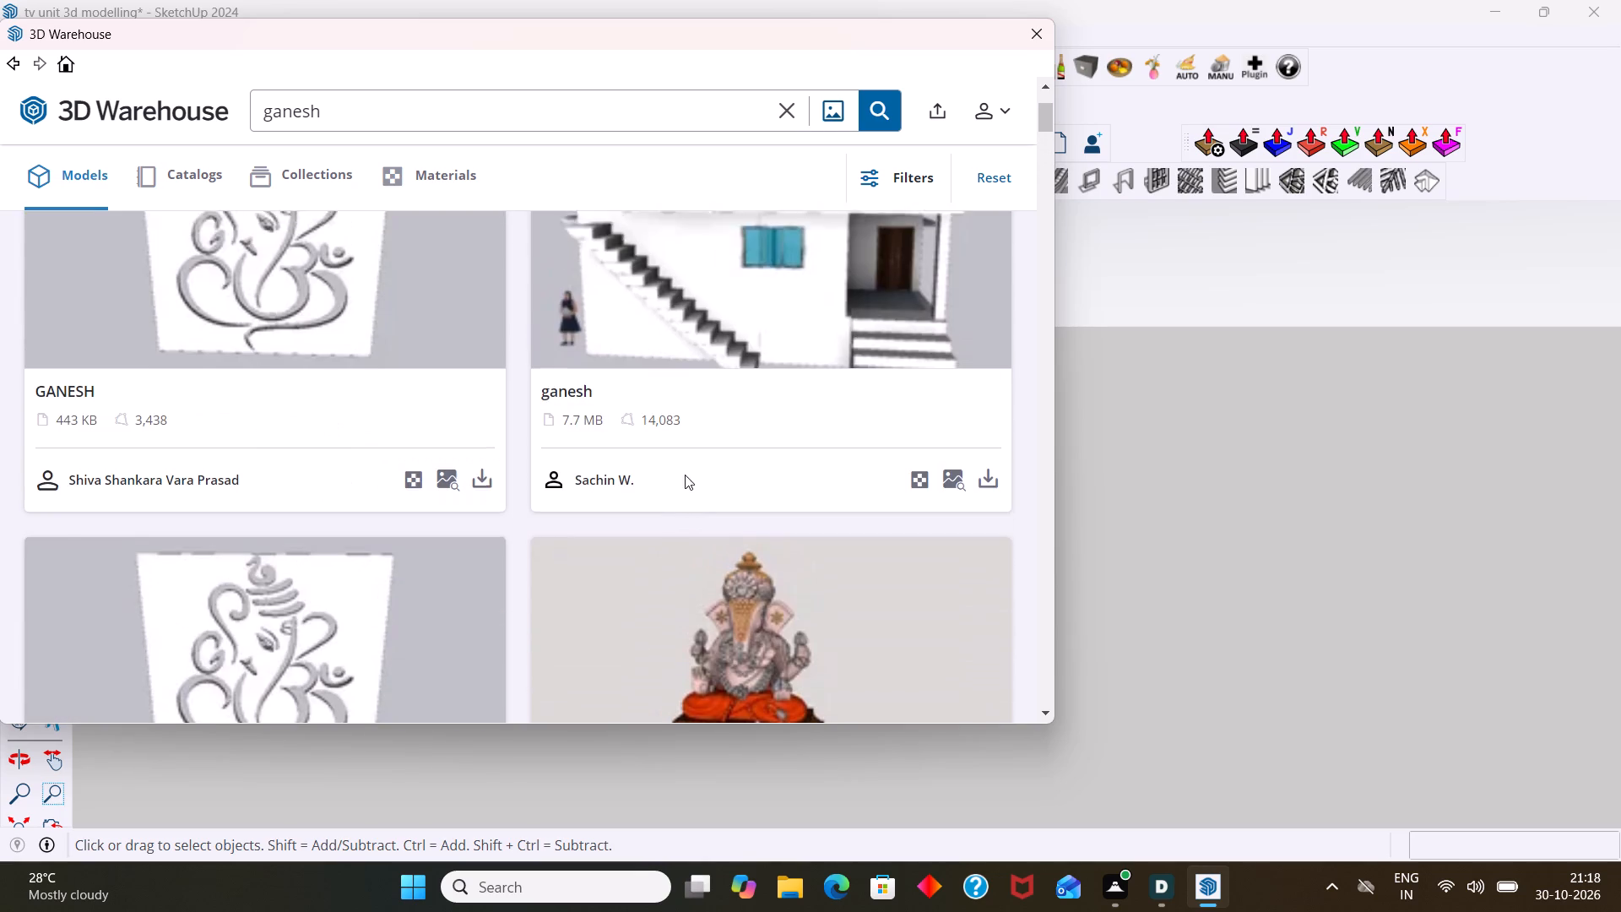
scroll(685, 475, up, 1)
scroll(685, 475, down, 8)
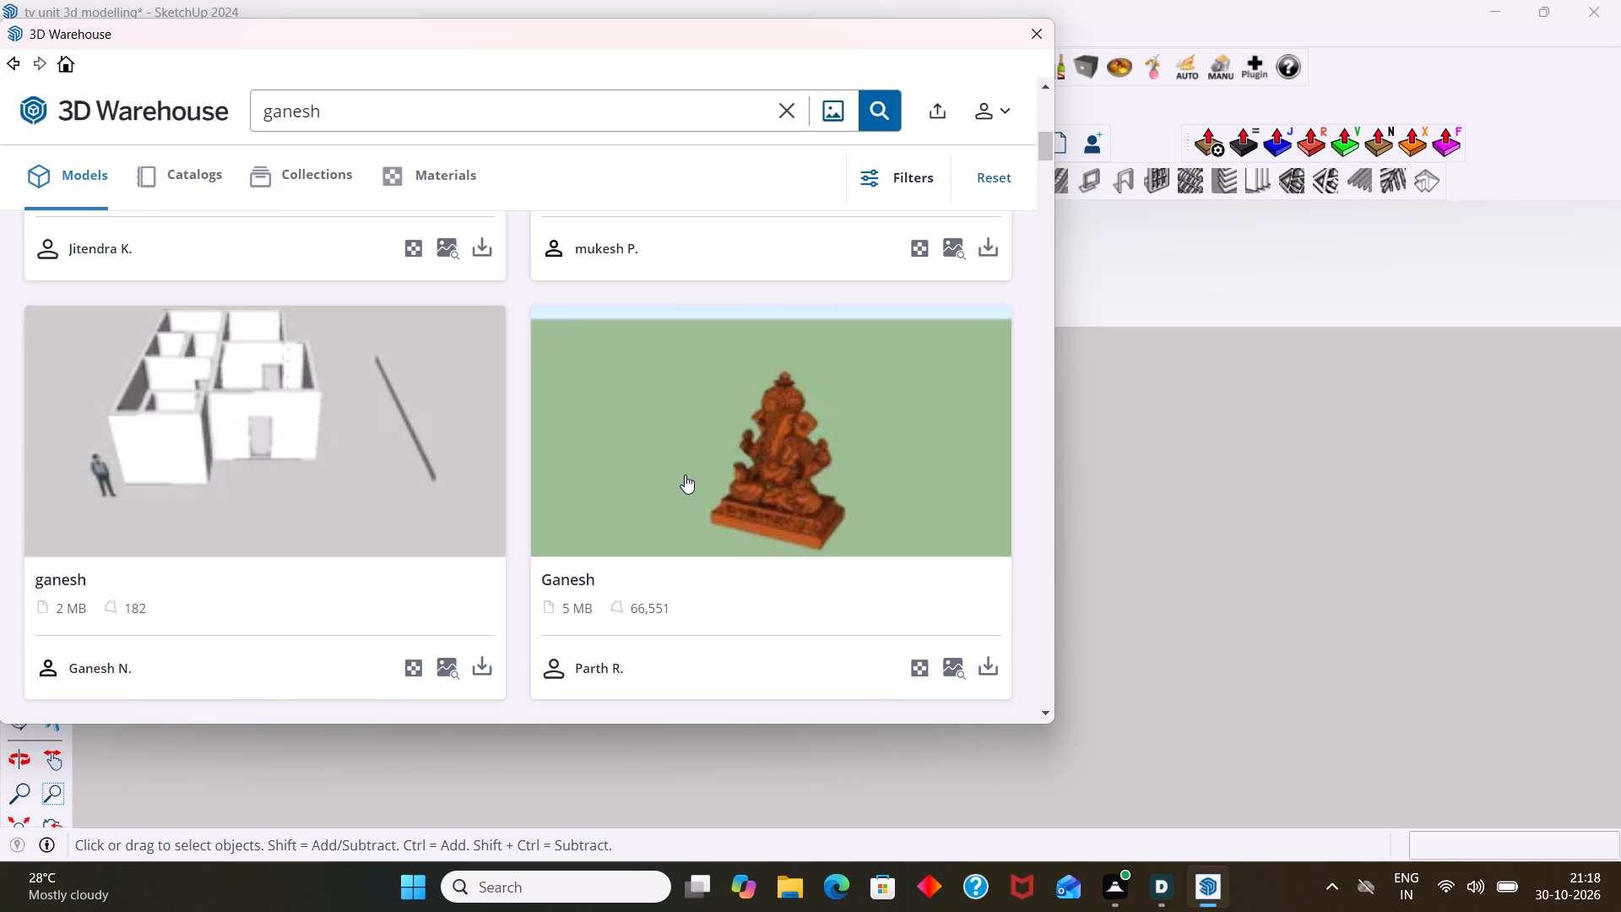
scroll(685, 475, up, 3)
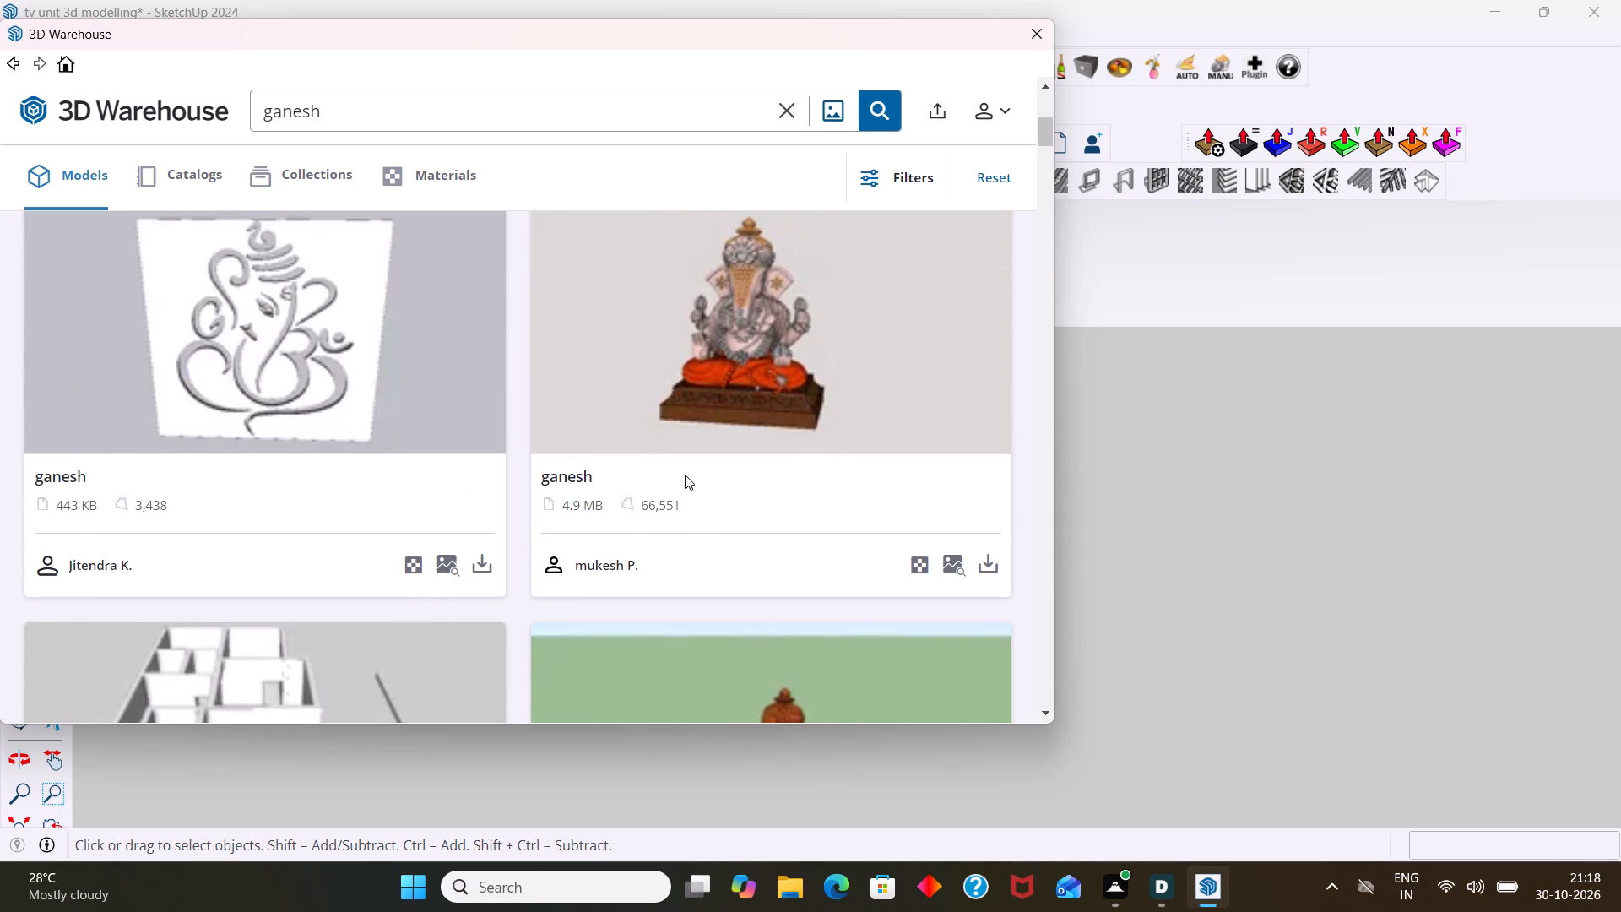
Request the 4.9 MB seated ganesh statue and unlock more downloads by skipping the promotional video and declining the subscription.
click(993, 560)
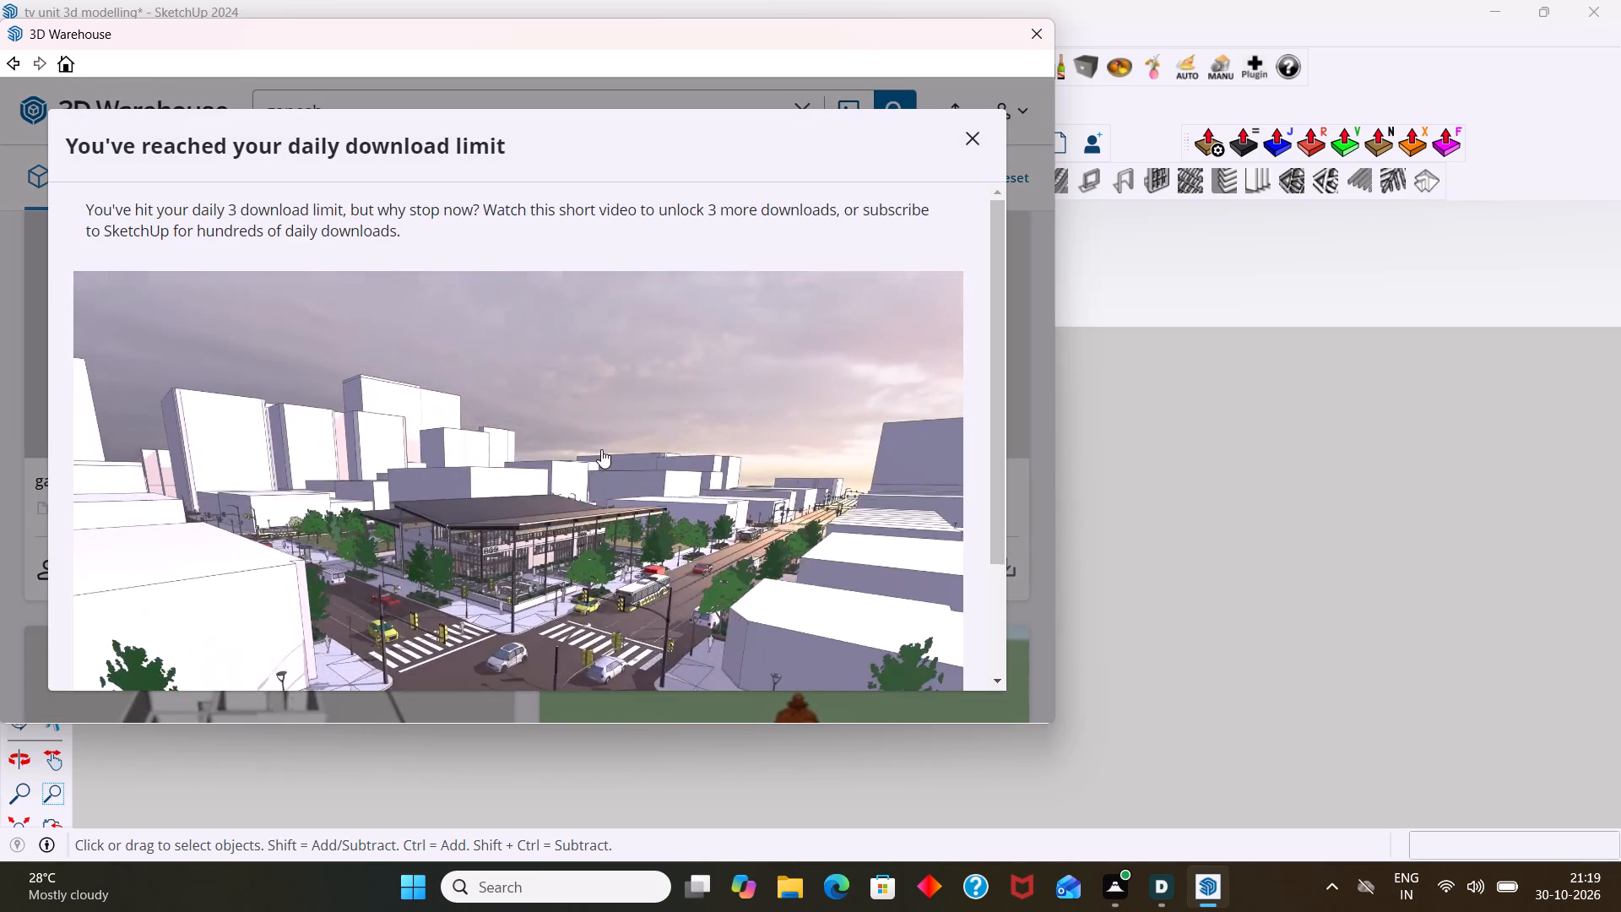
scroll(600, 451, down, 5)
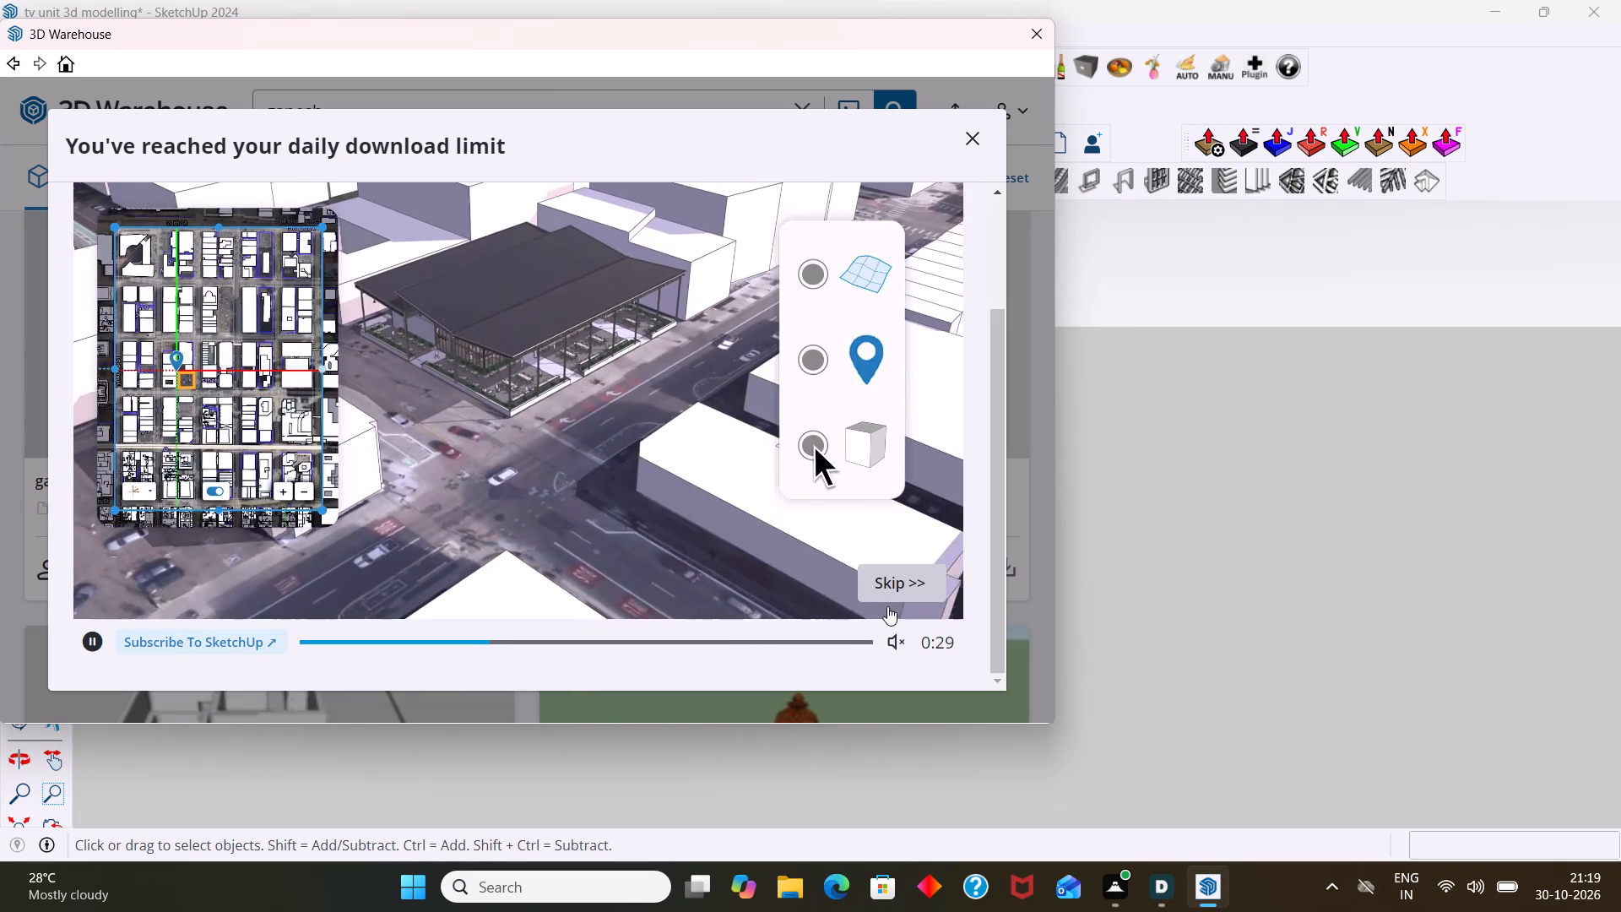
click(884, 589)
click(884, 589)
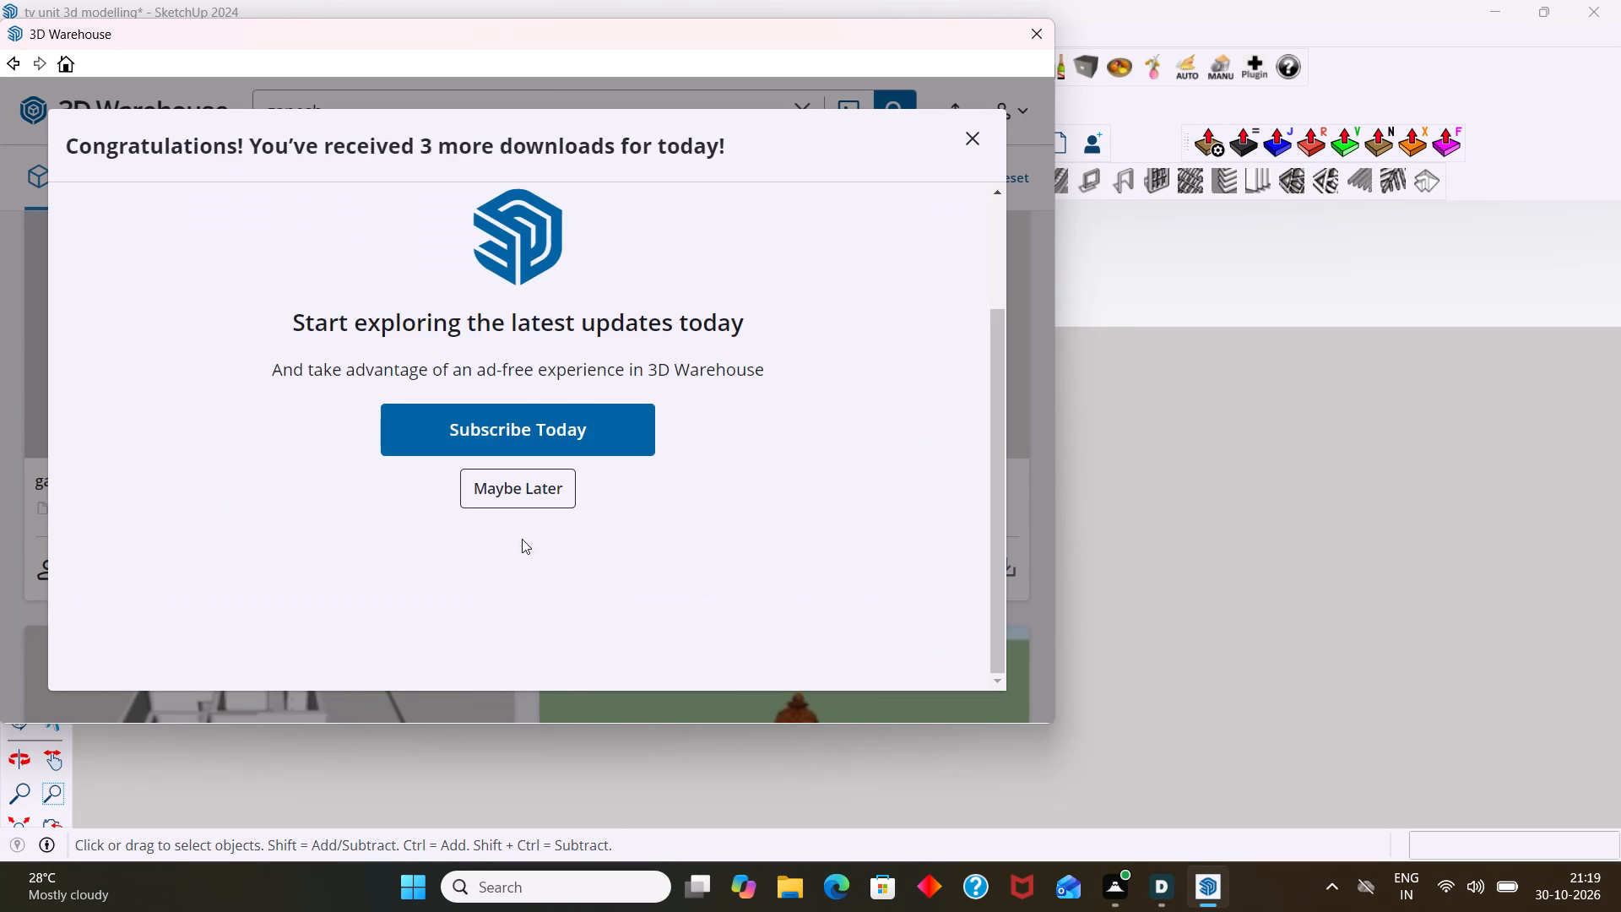
click(505, 476)
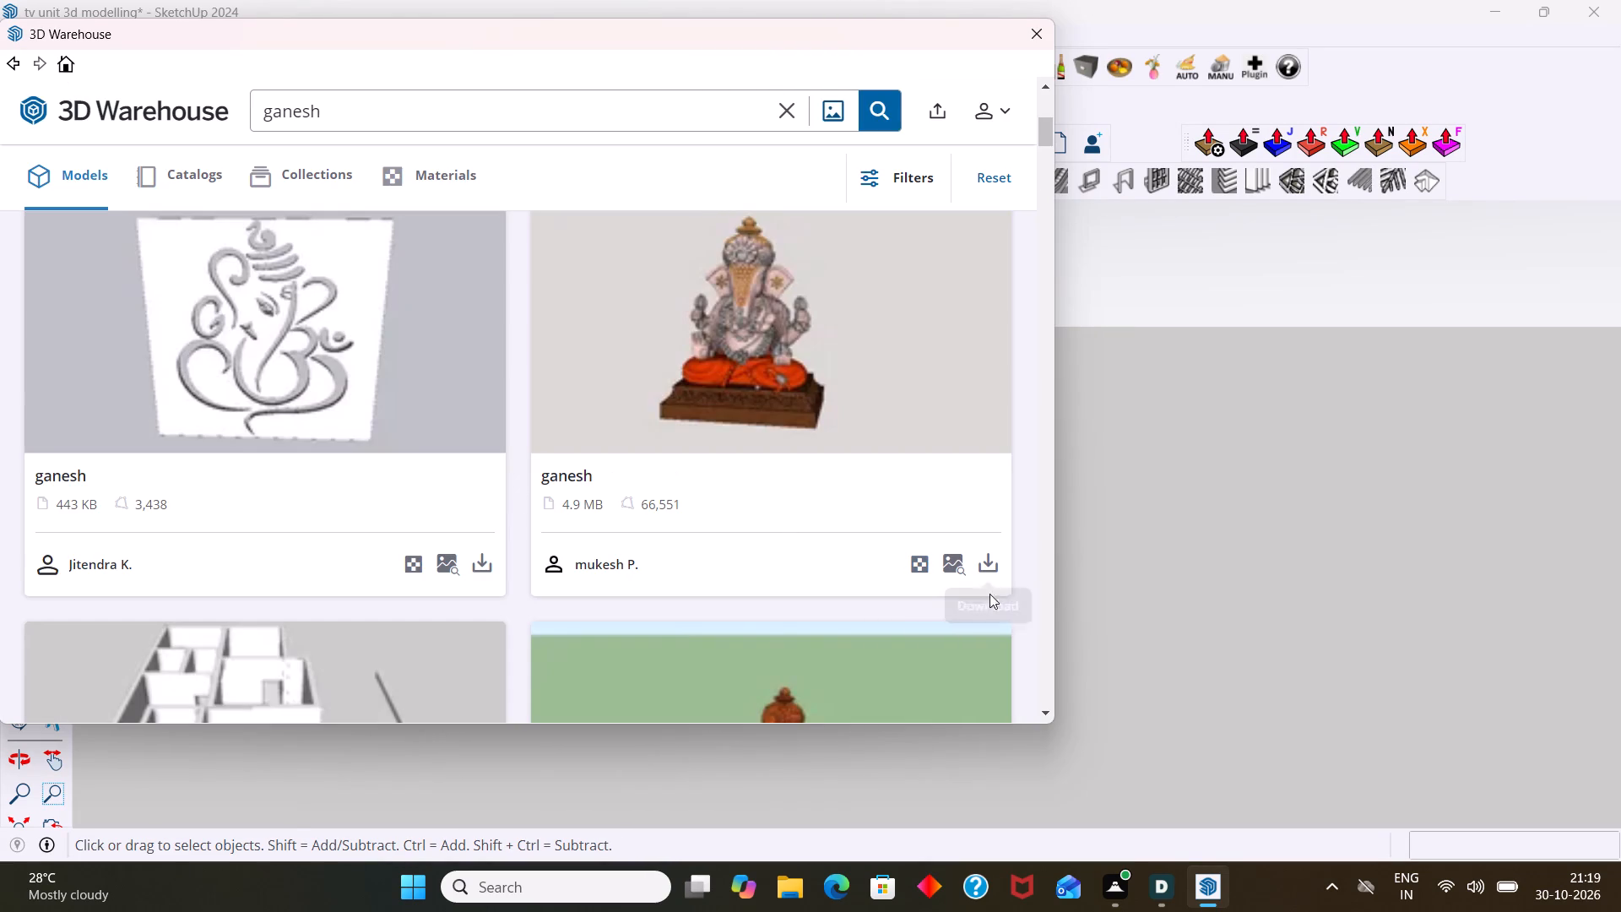
Load the 4.9 MB ganesh statue directly into the model and place it on the shelf above the TV, beside the potted plant.
click(988, 571)
click(472, 406)
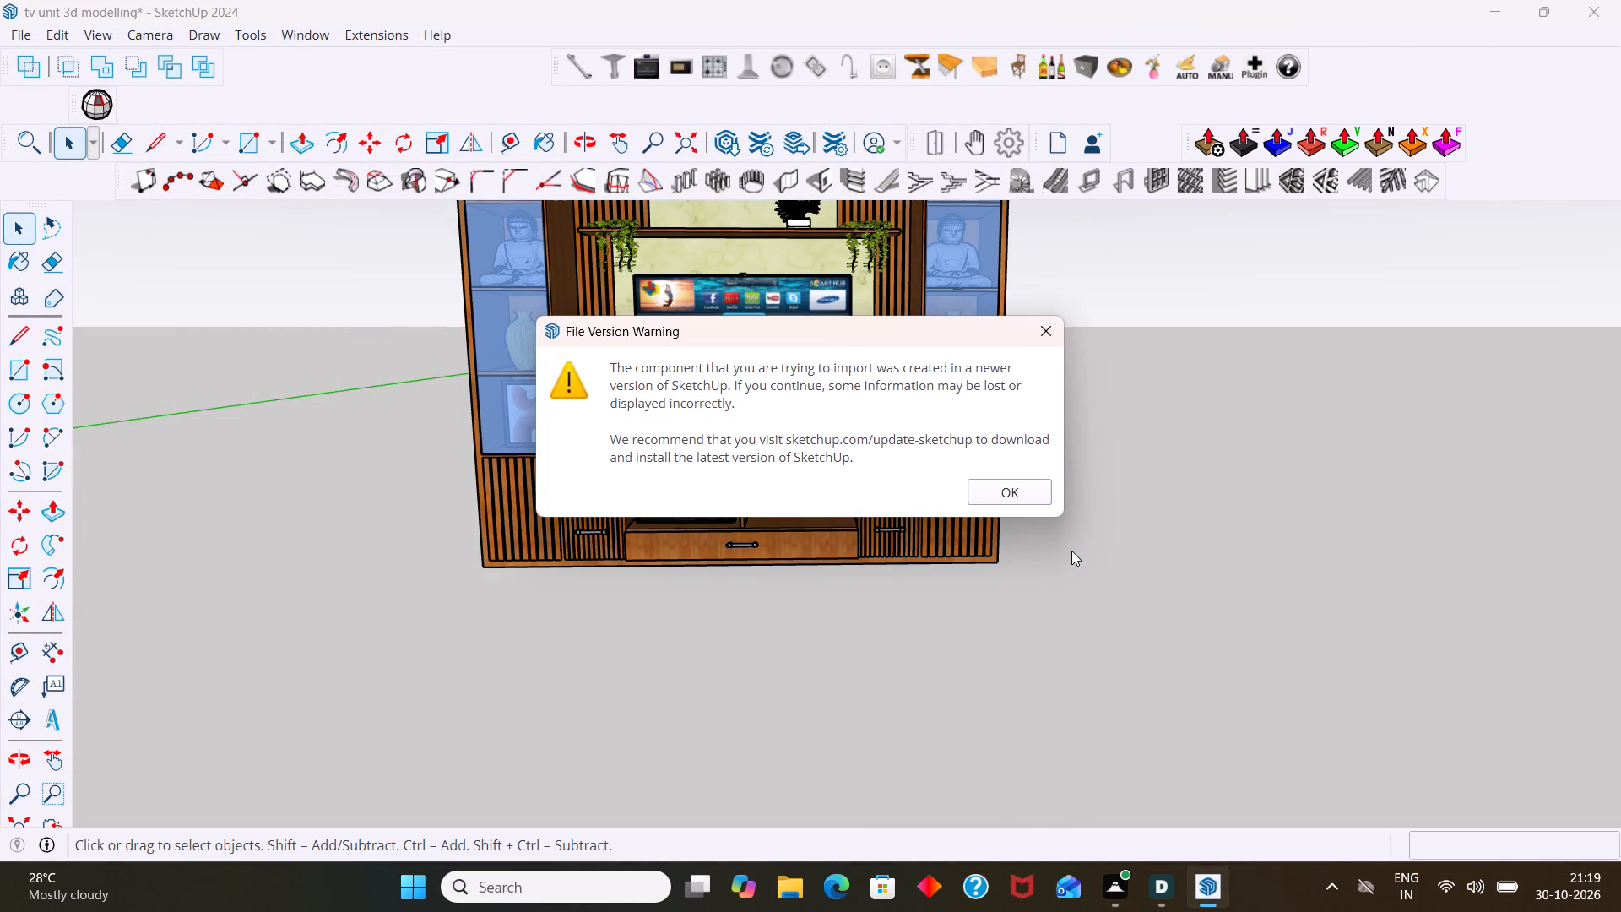
click(1014, 497)
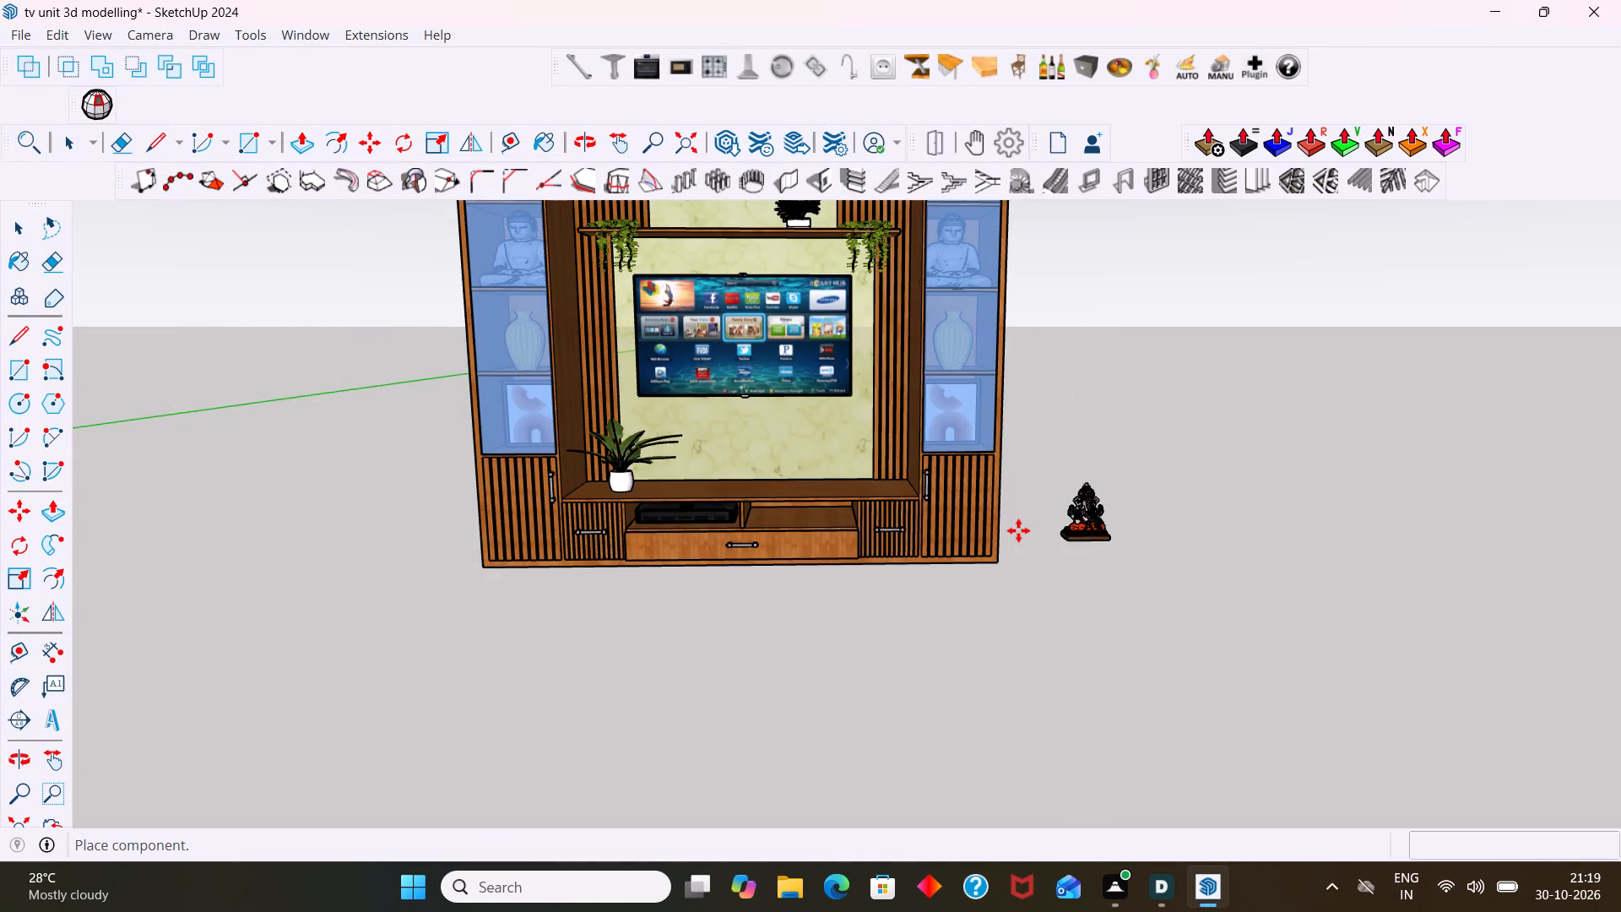
shift+middle_drag(1017, 526, 1079, 802)
scroll(806, 578, up, 3)
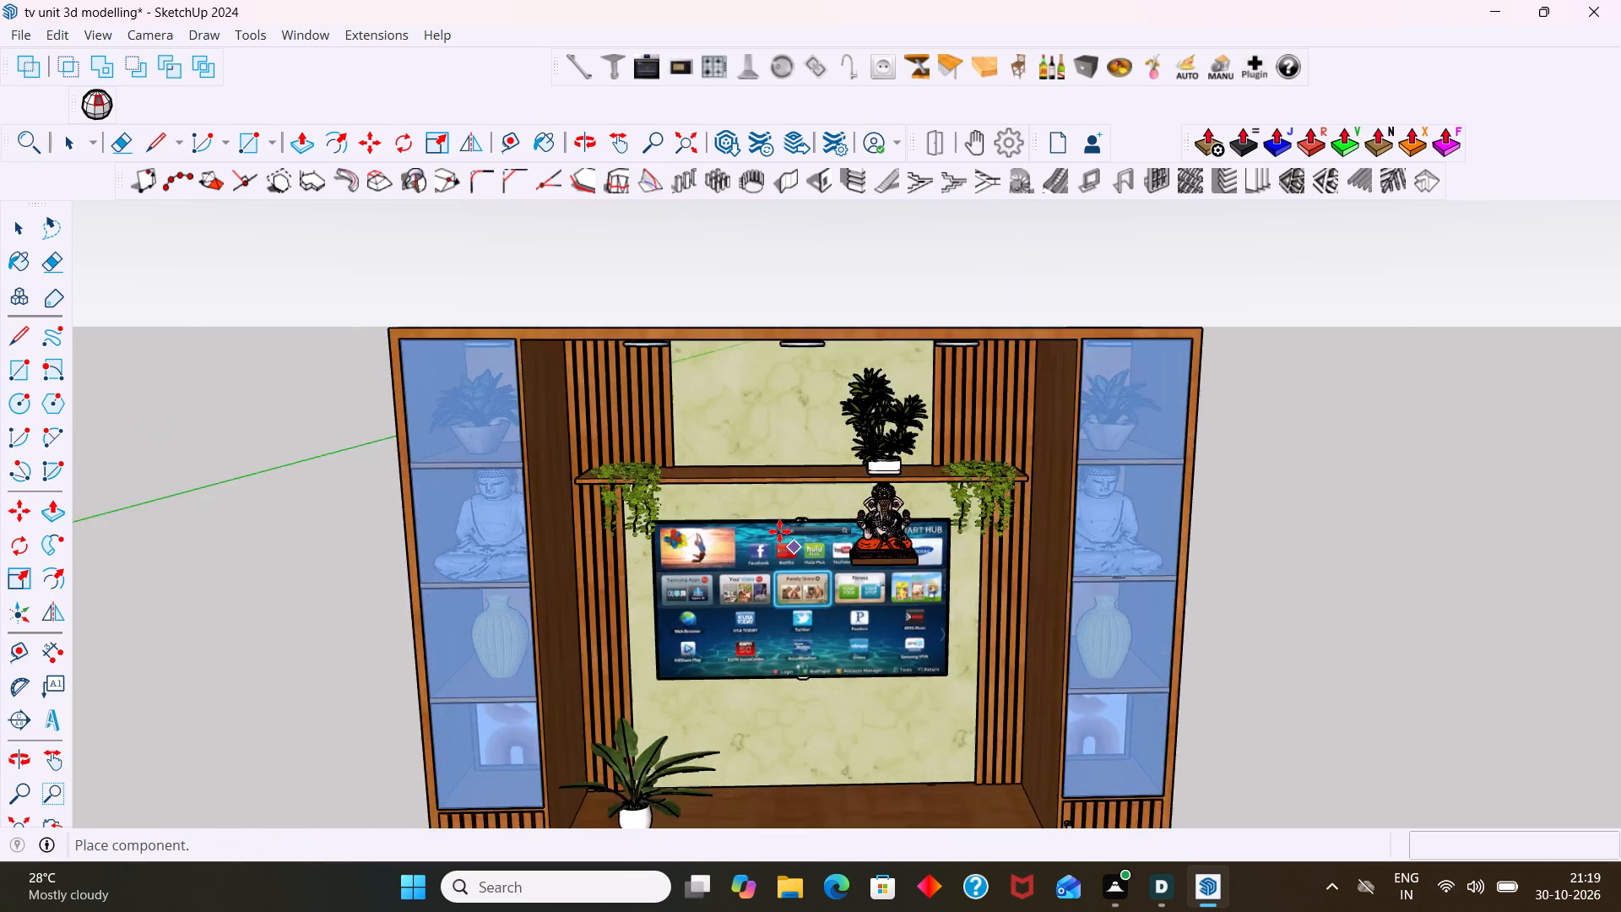
scroll(779, 531, up, 7)
middle_drag(761, 499, 865, 644)
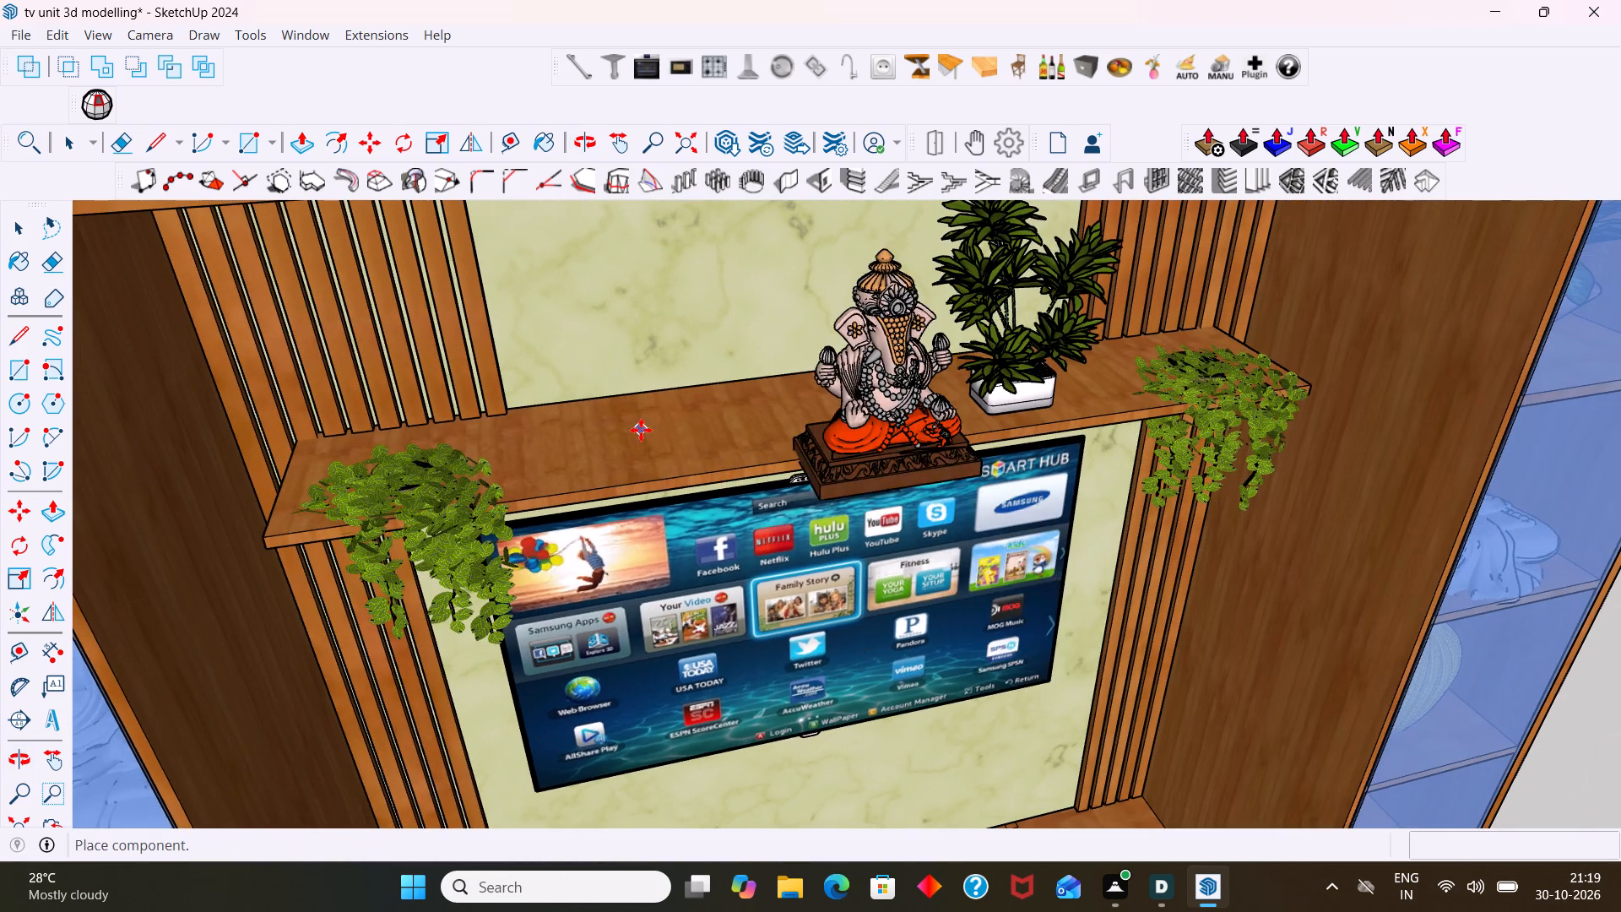
click(577, 398)
Move the ganesh statue about 54 mm along the green axis toward the back panel, then clear the selection.
key(m)
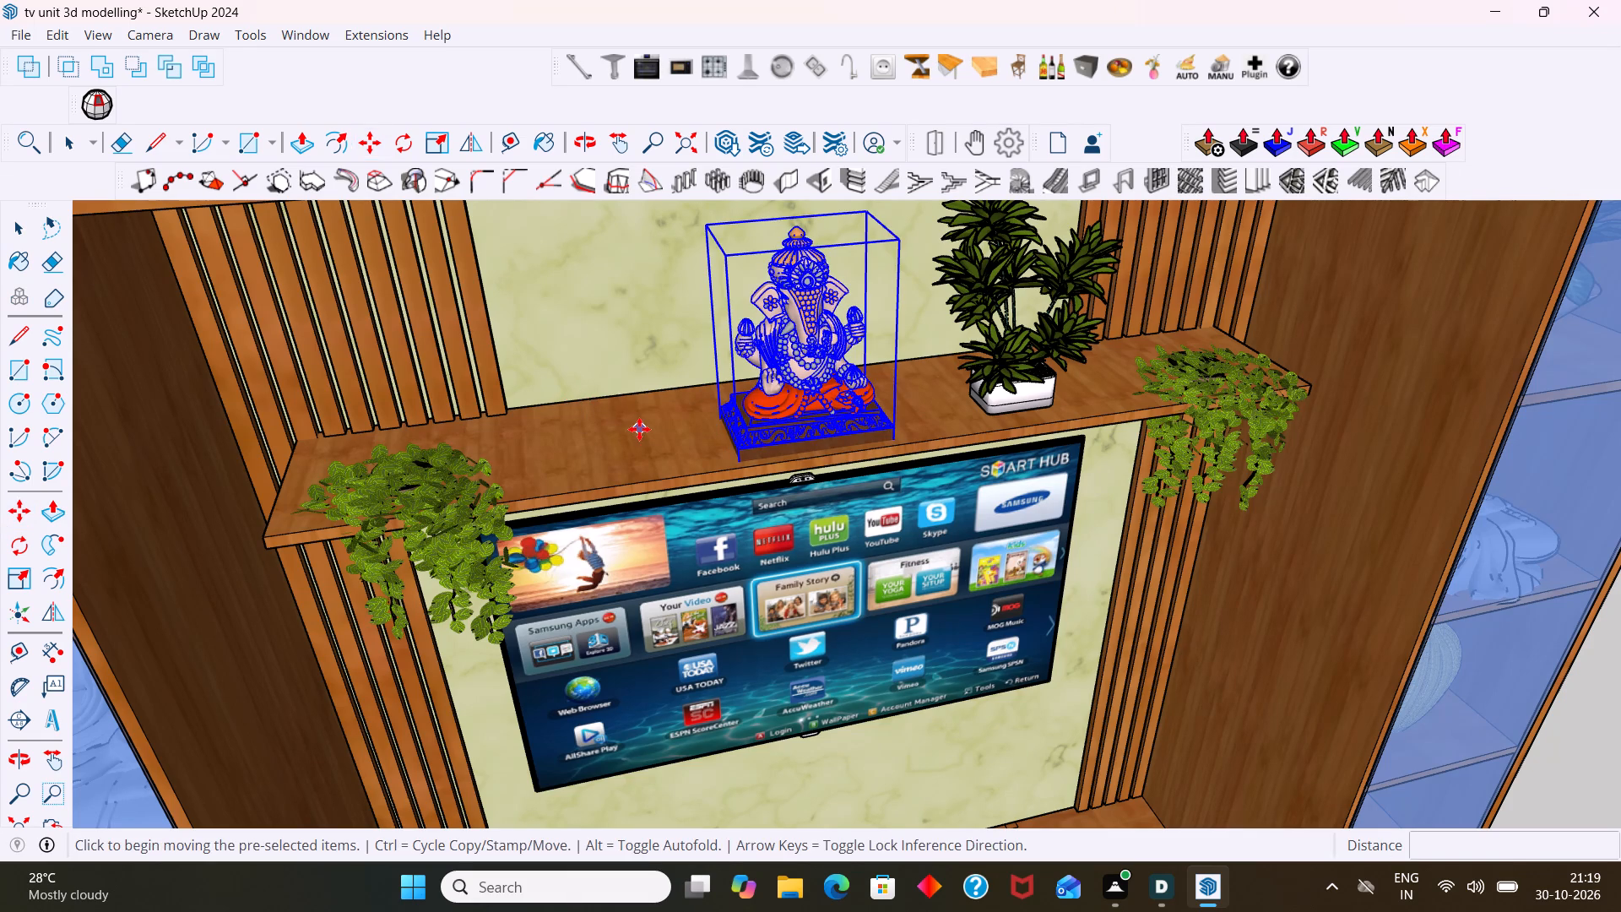
click(717, 410)
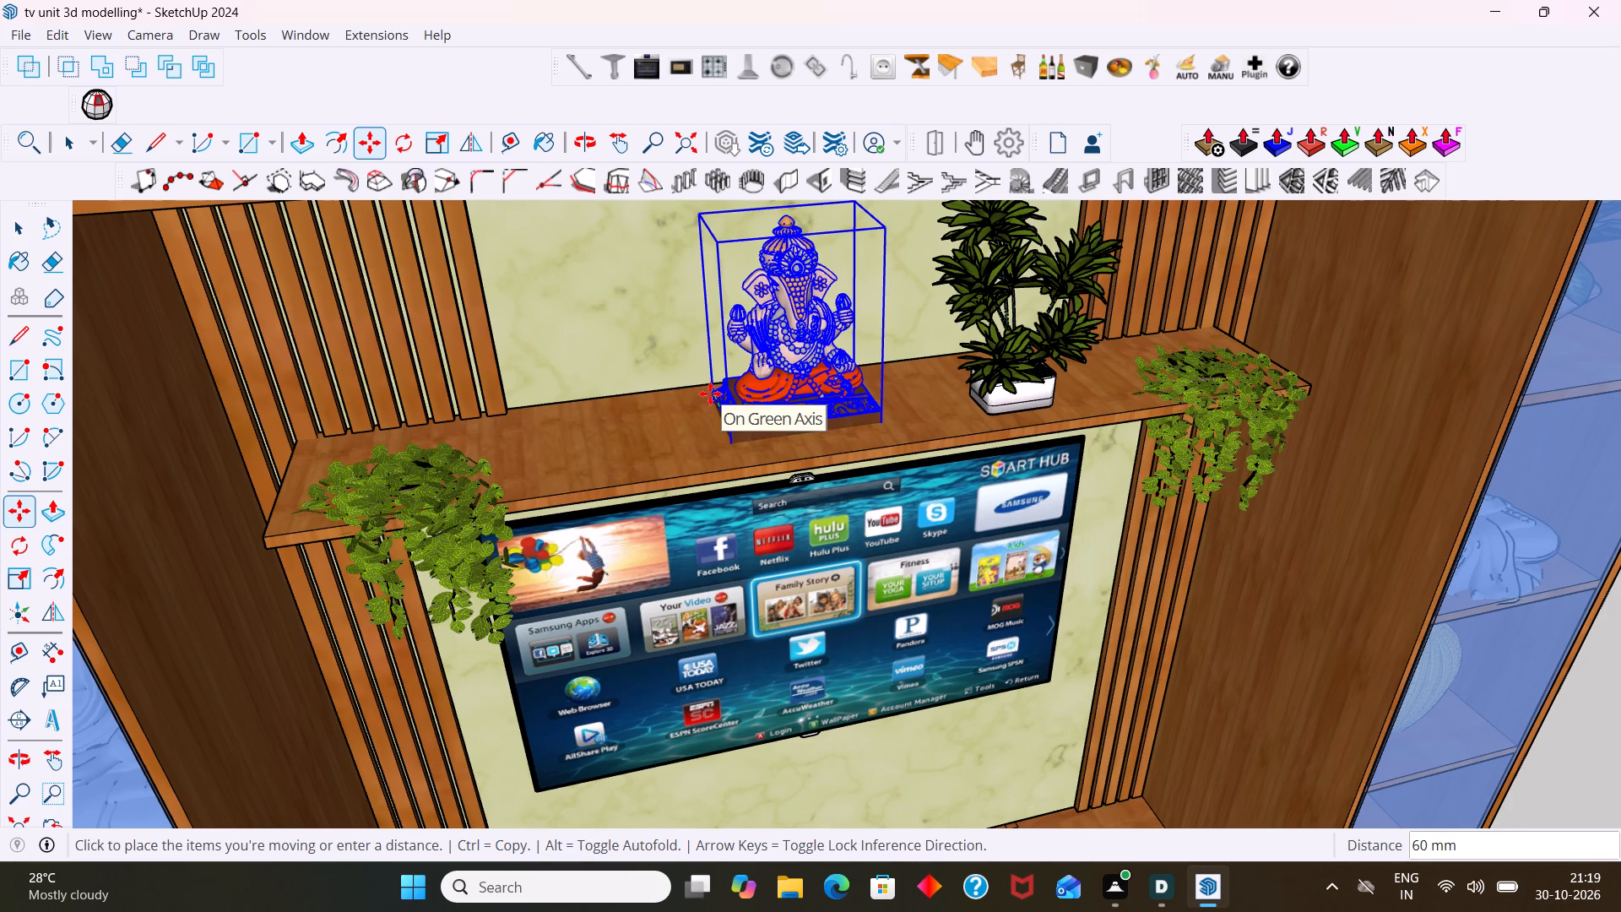
click(710, 394)
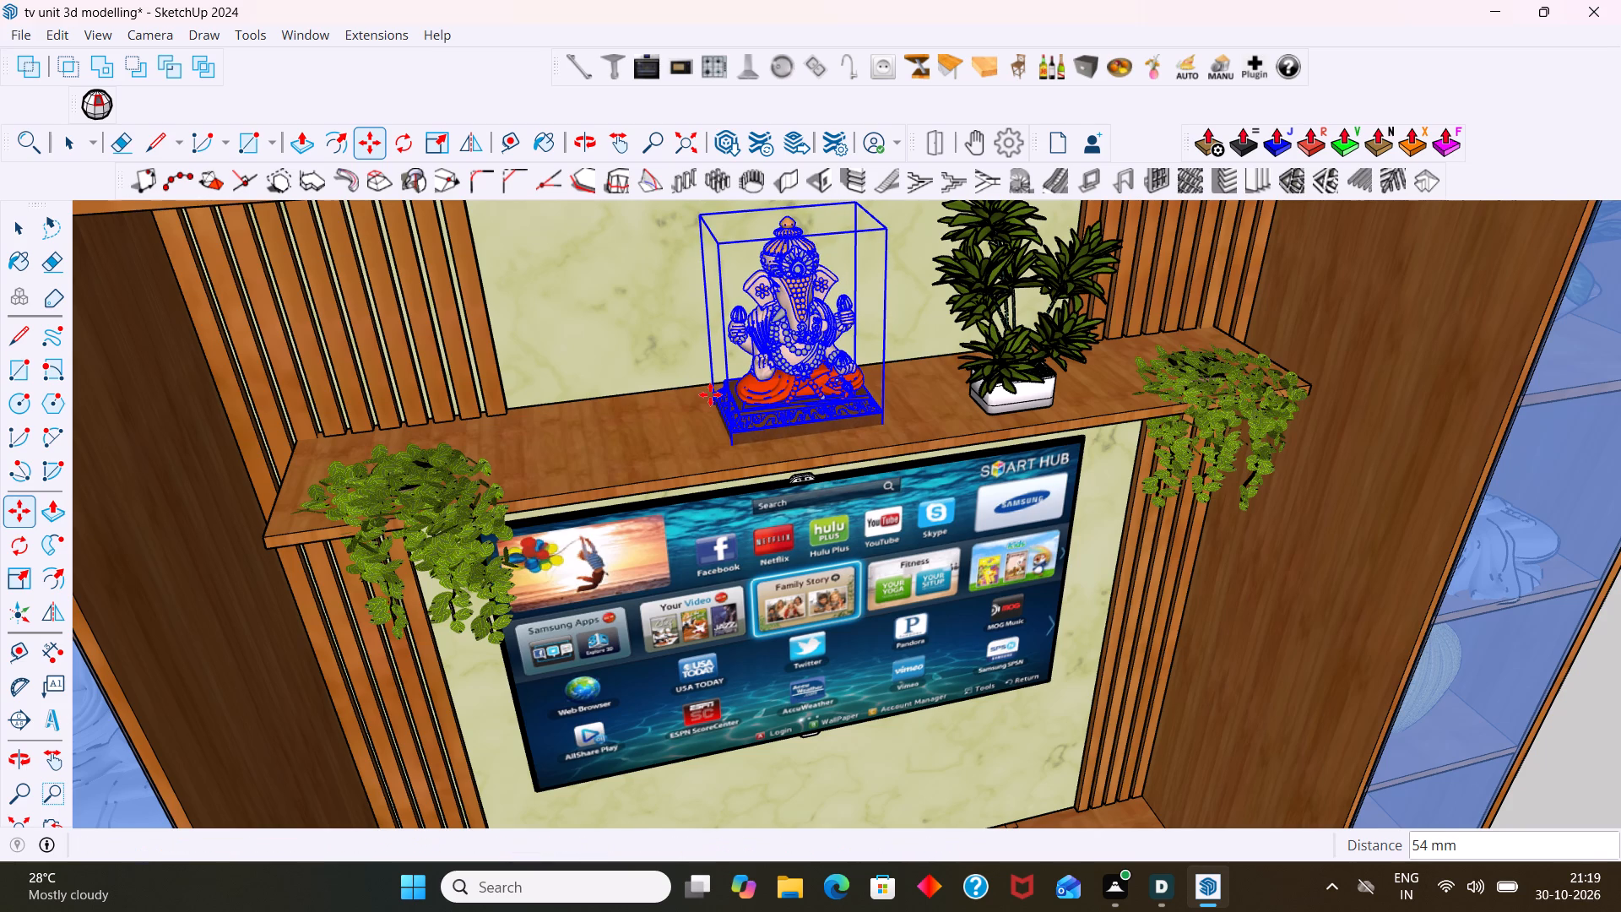
key(space)
click(1105, 529)
scroll(1105, 529, down, 2)
scroll(1276, 553, down, 2)
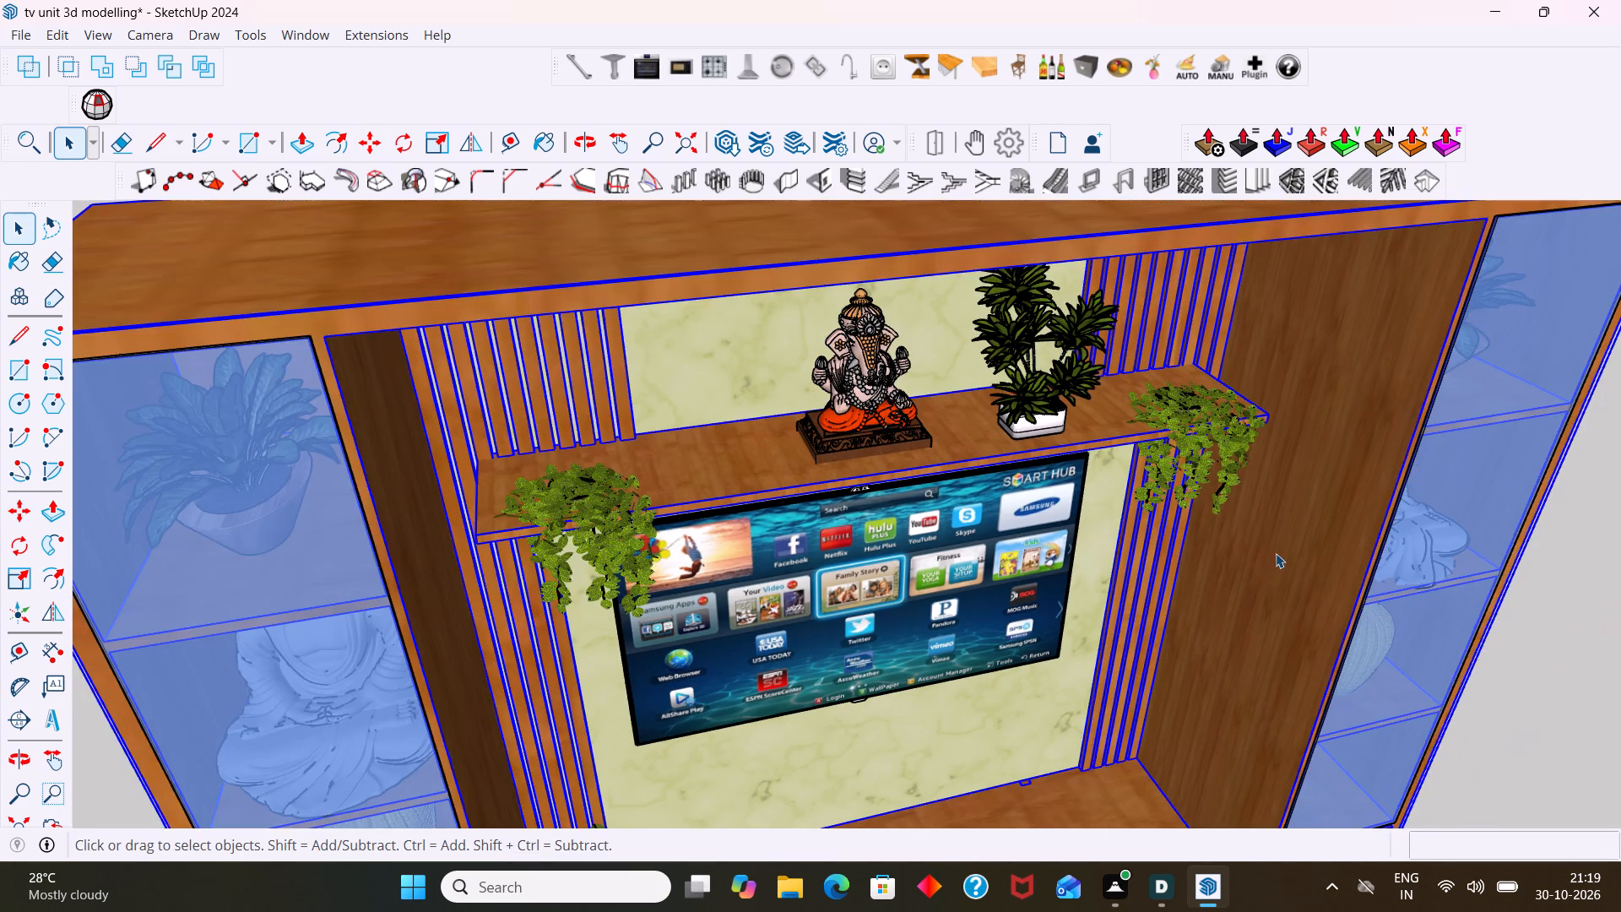
click(1553, 573)
Examine the ganesh statue's placement on the shelf and the overall TV unit from several angles.
scroll(1534, 559, down, 3)
middle_drag(1318, 570, 1147, 447)
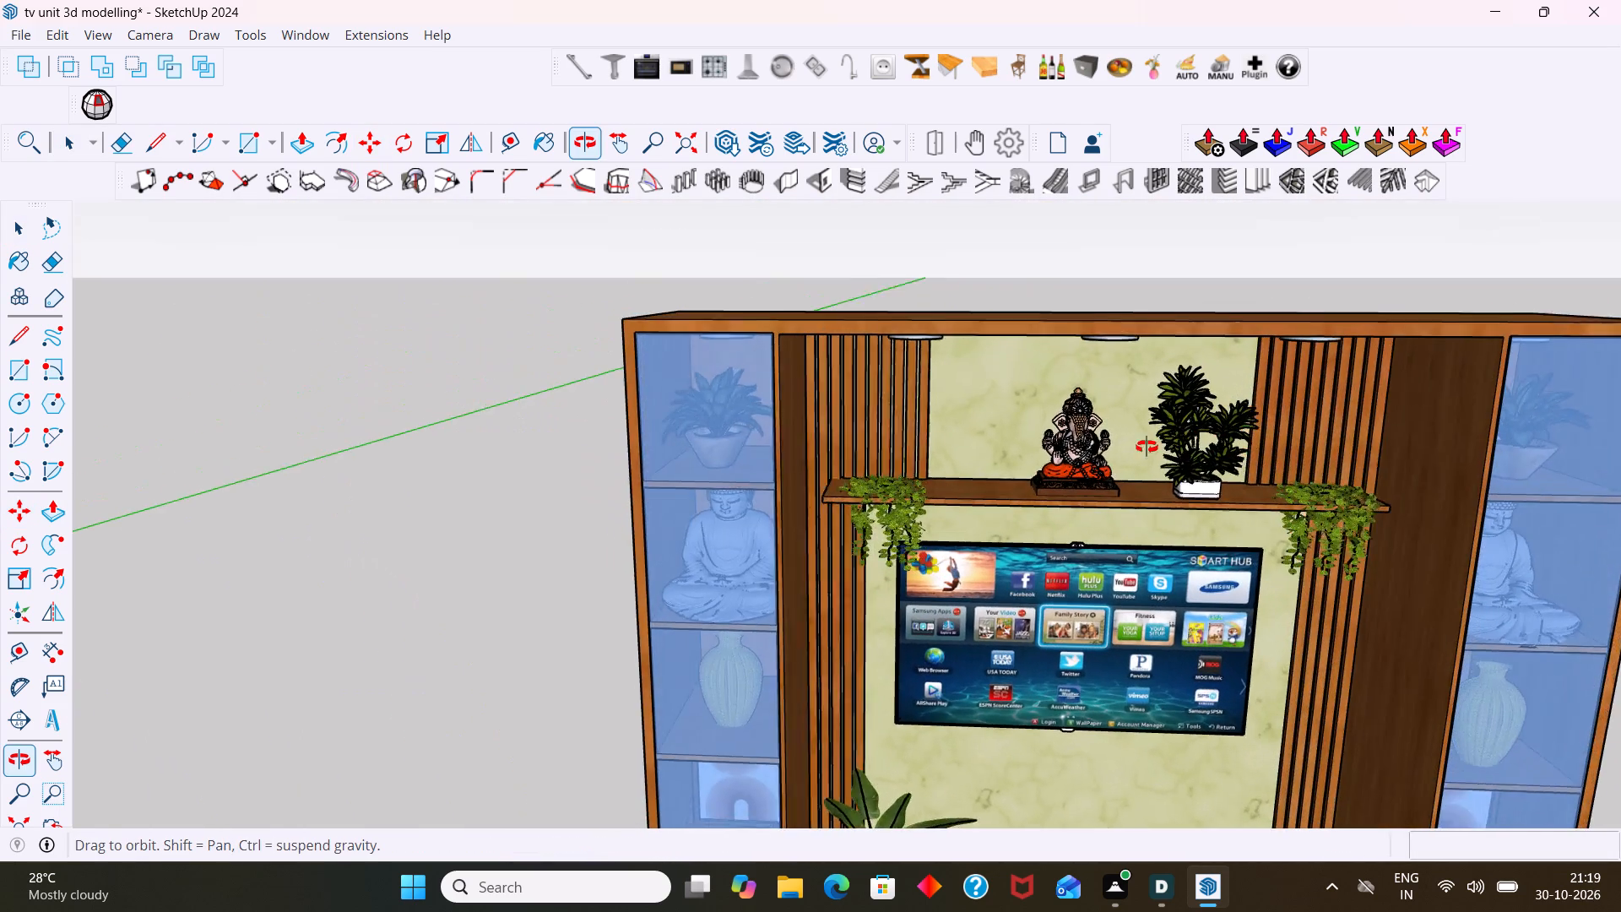
middle_drag(1147, 447, 1083, 456)
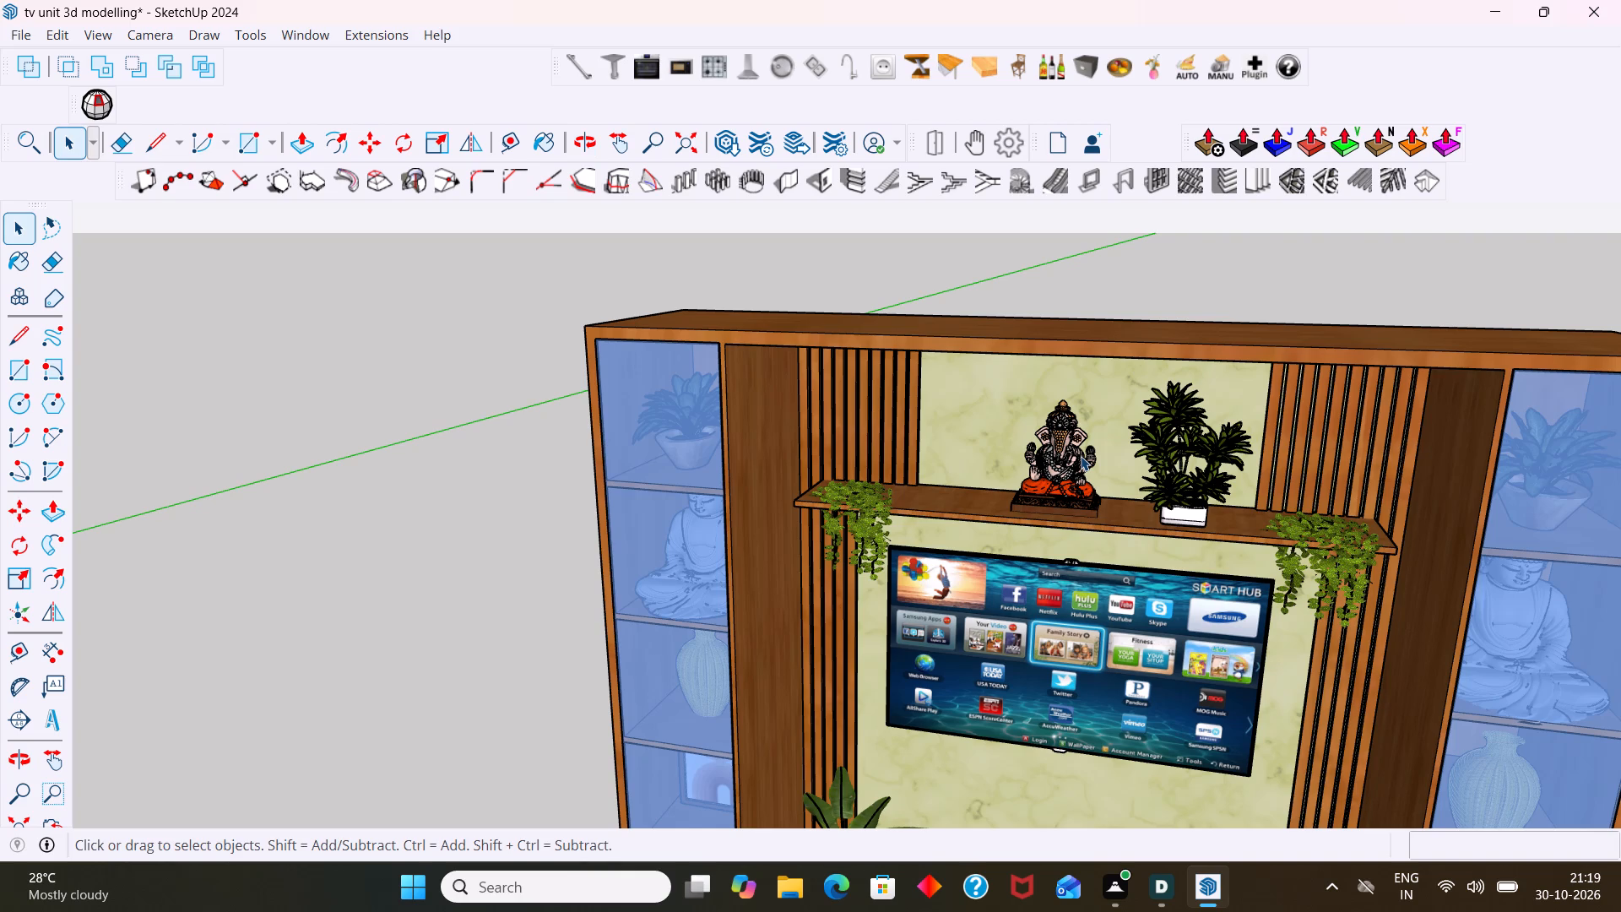
middle_drag(1003, 542, 1240, 562)
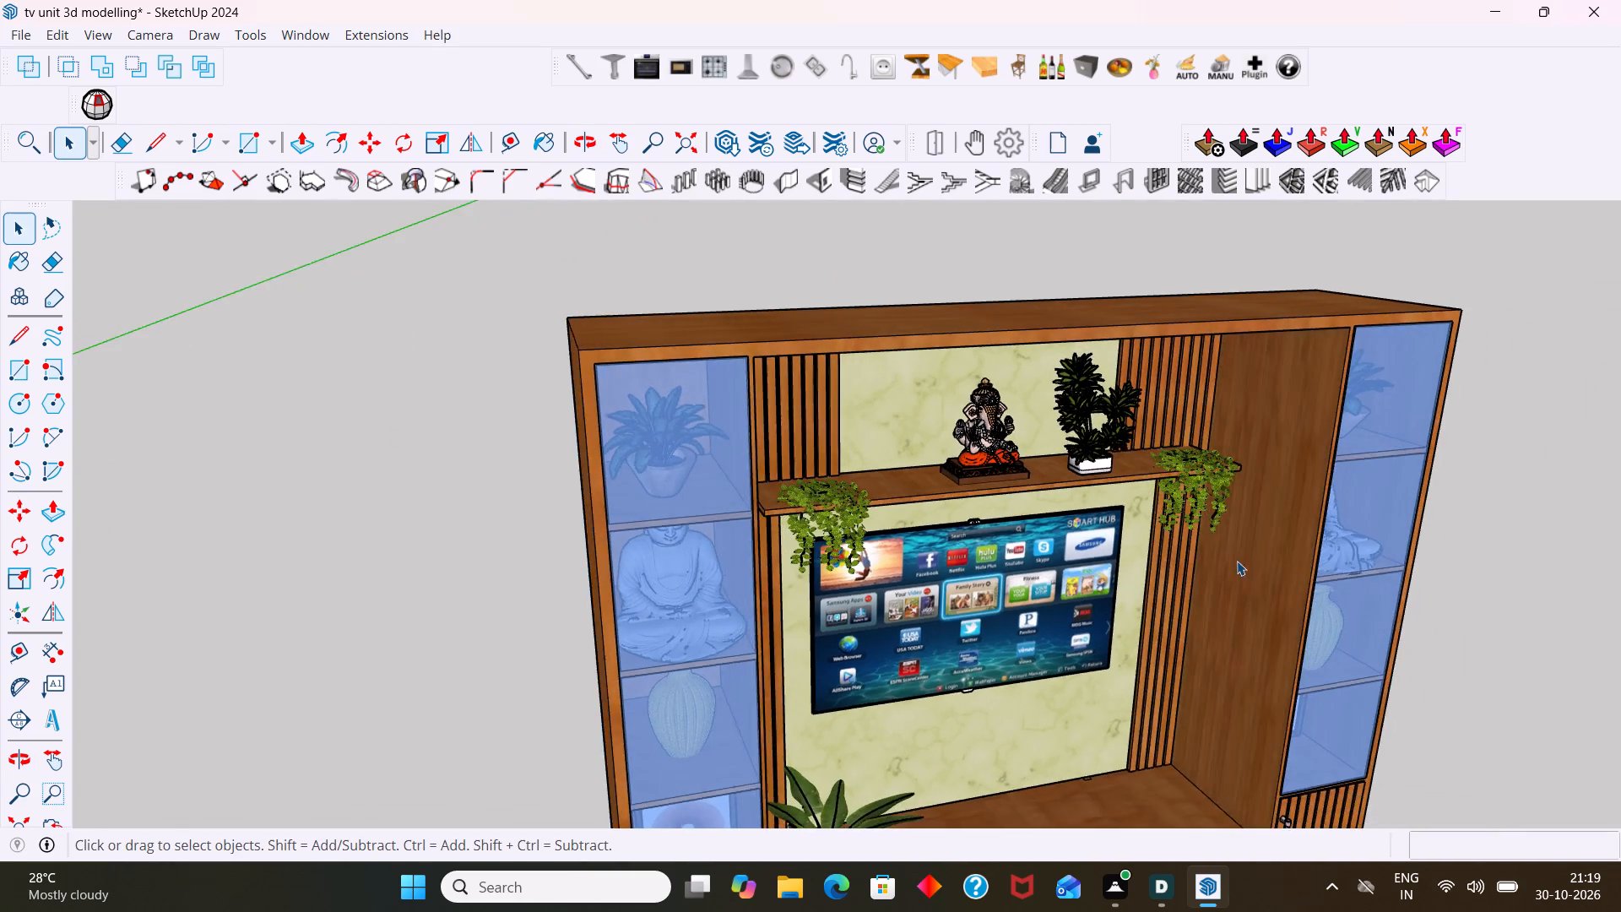
scroll(1030, 536, up, 9)
middle_drag(950, 453, 848, 384)
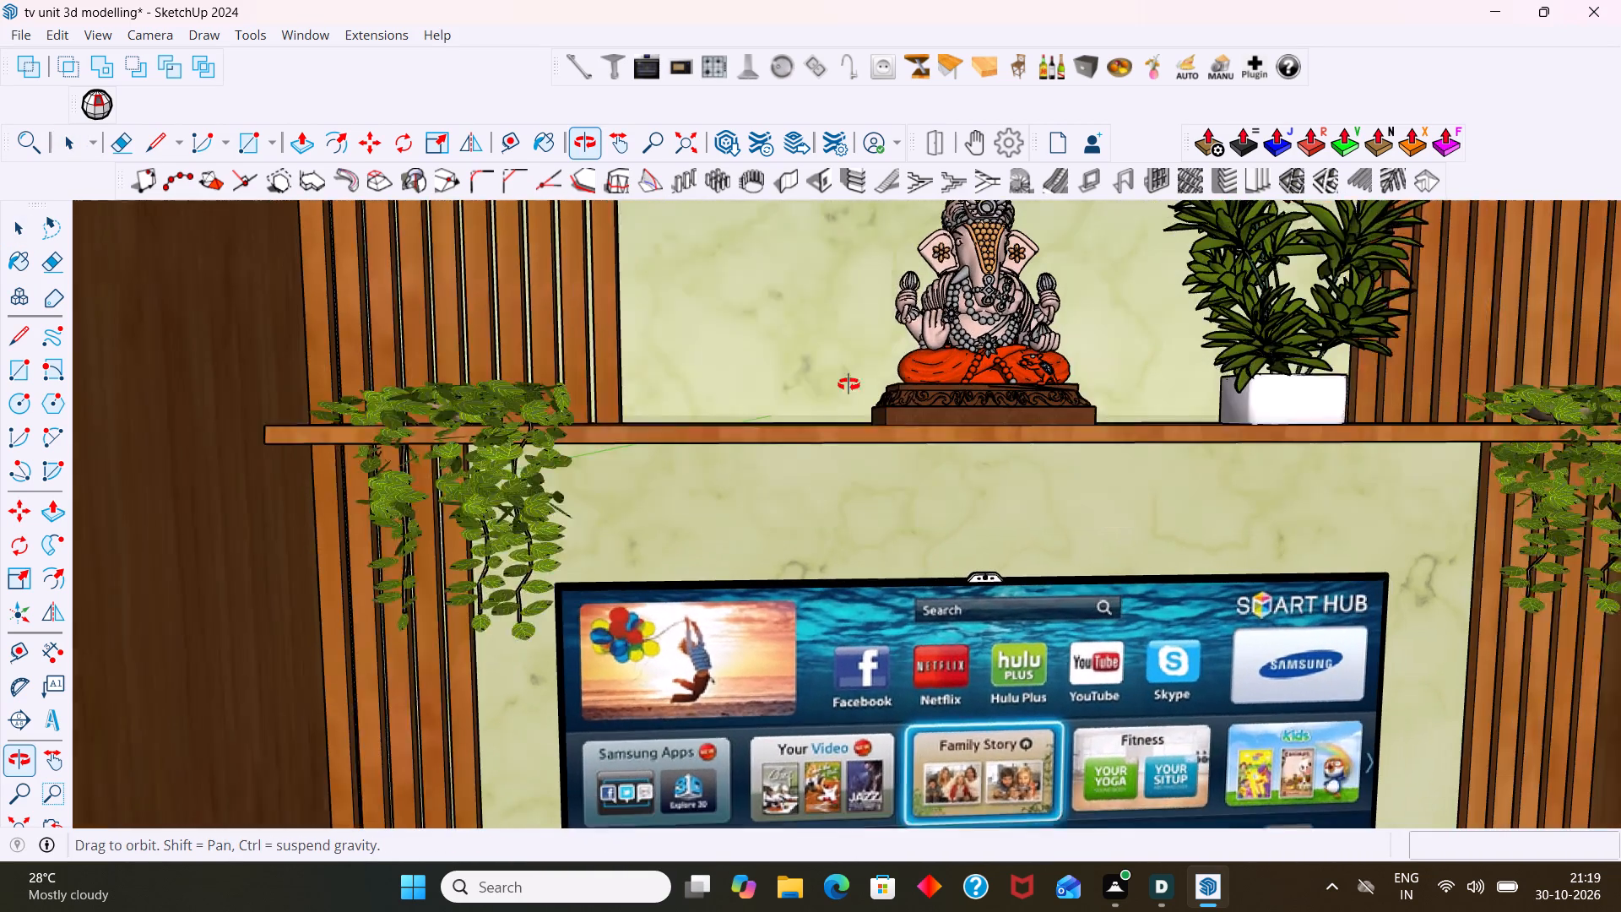
middle_drag(848, 384, 838, 417)
scroll(846, 415, down, 8)
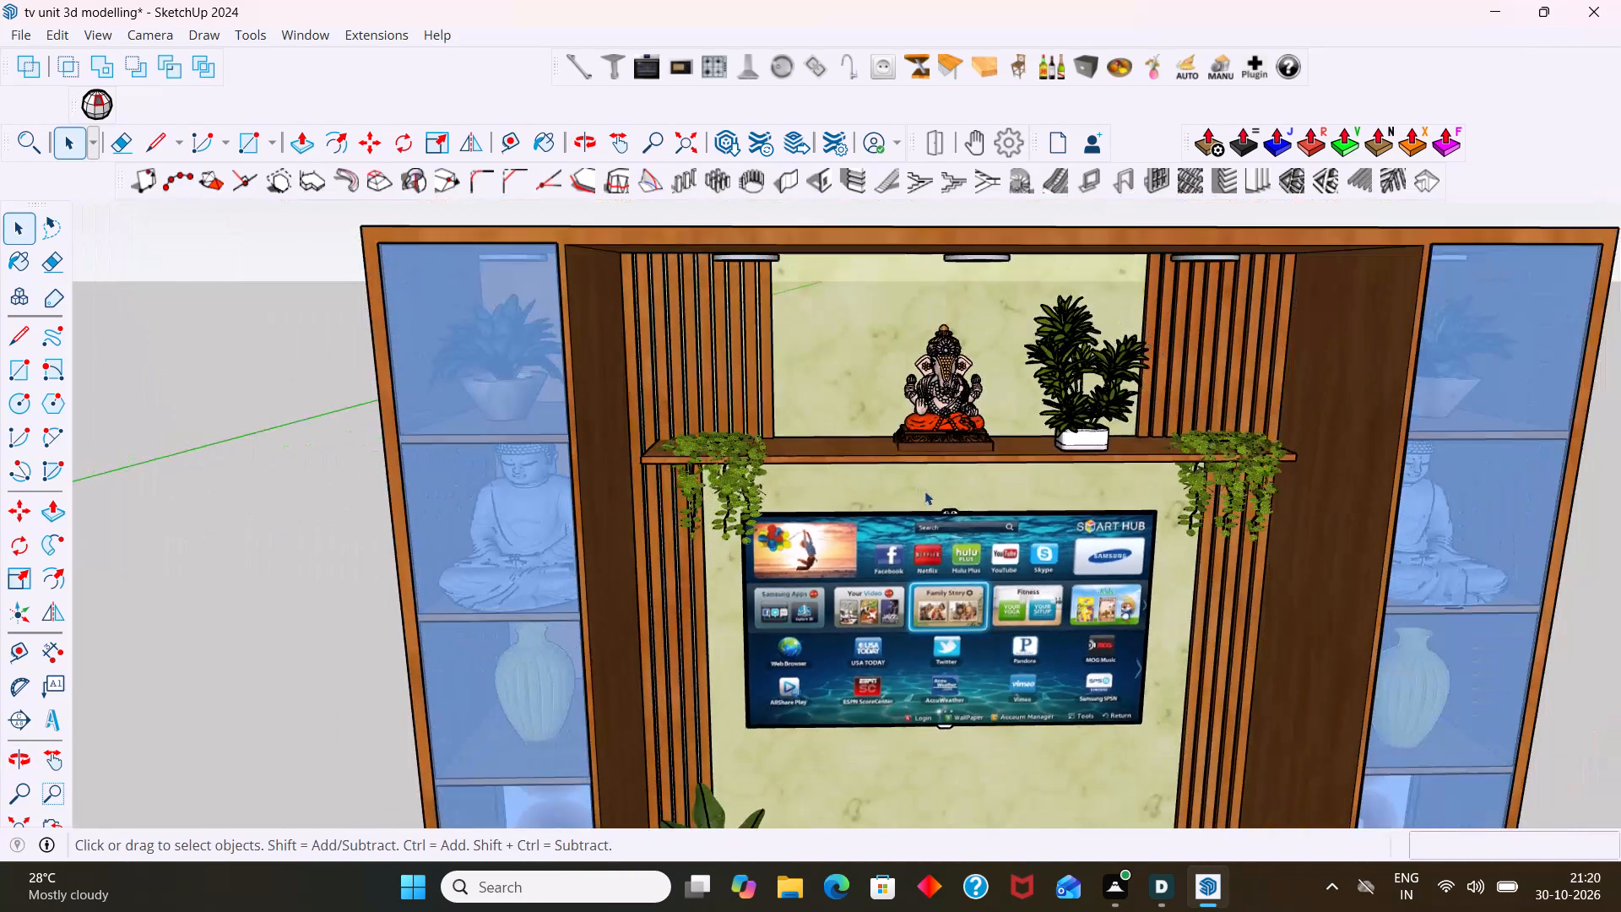
middle_drag(935, 486, 962, 587)
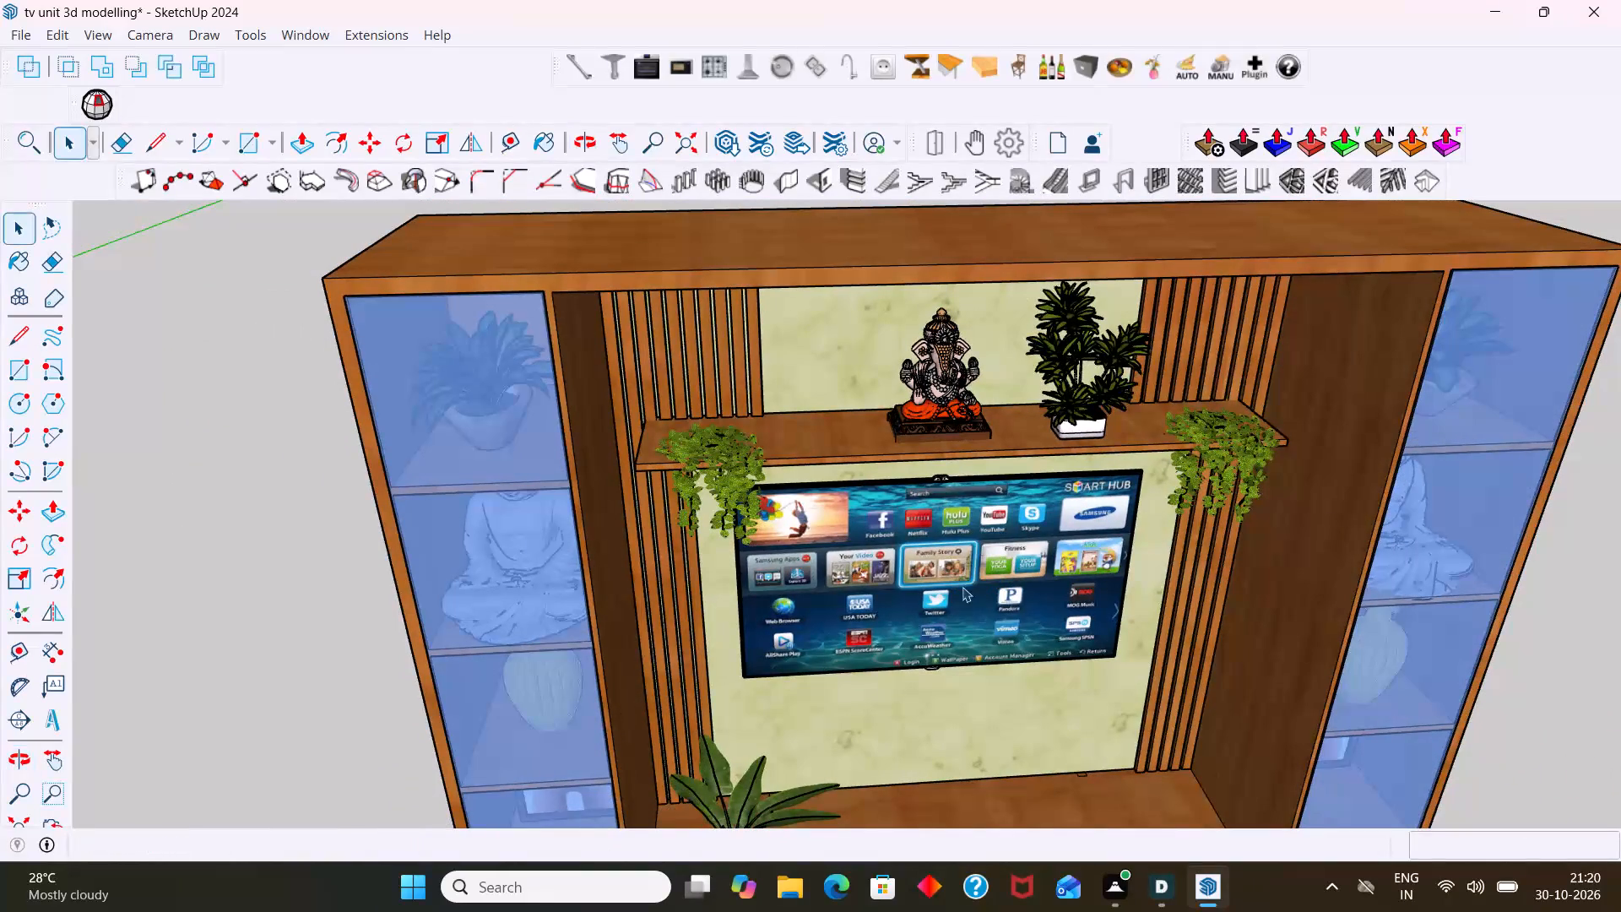
shift+middle_drag(962, 587, 659, 334)
scroll(760, 452, down, 3)
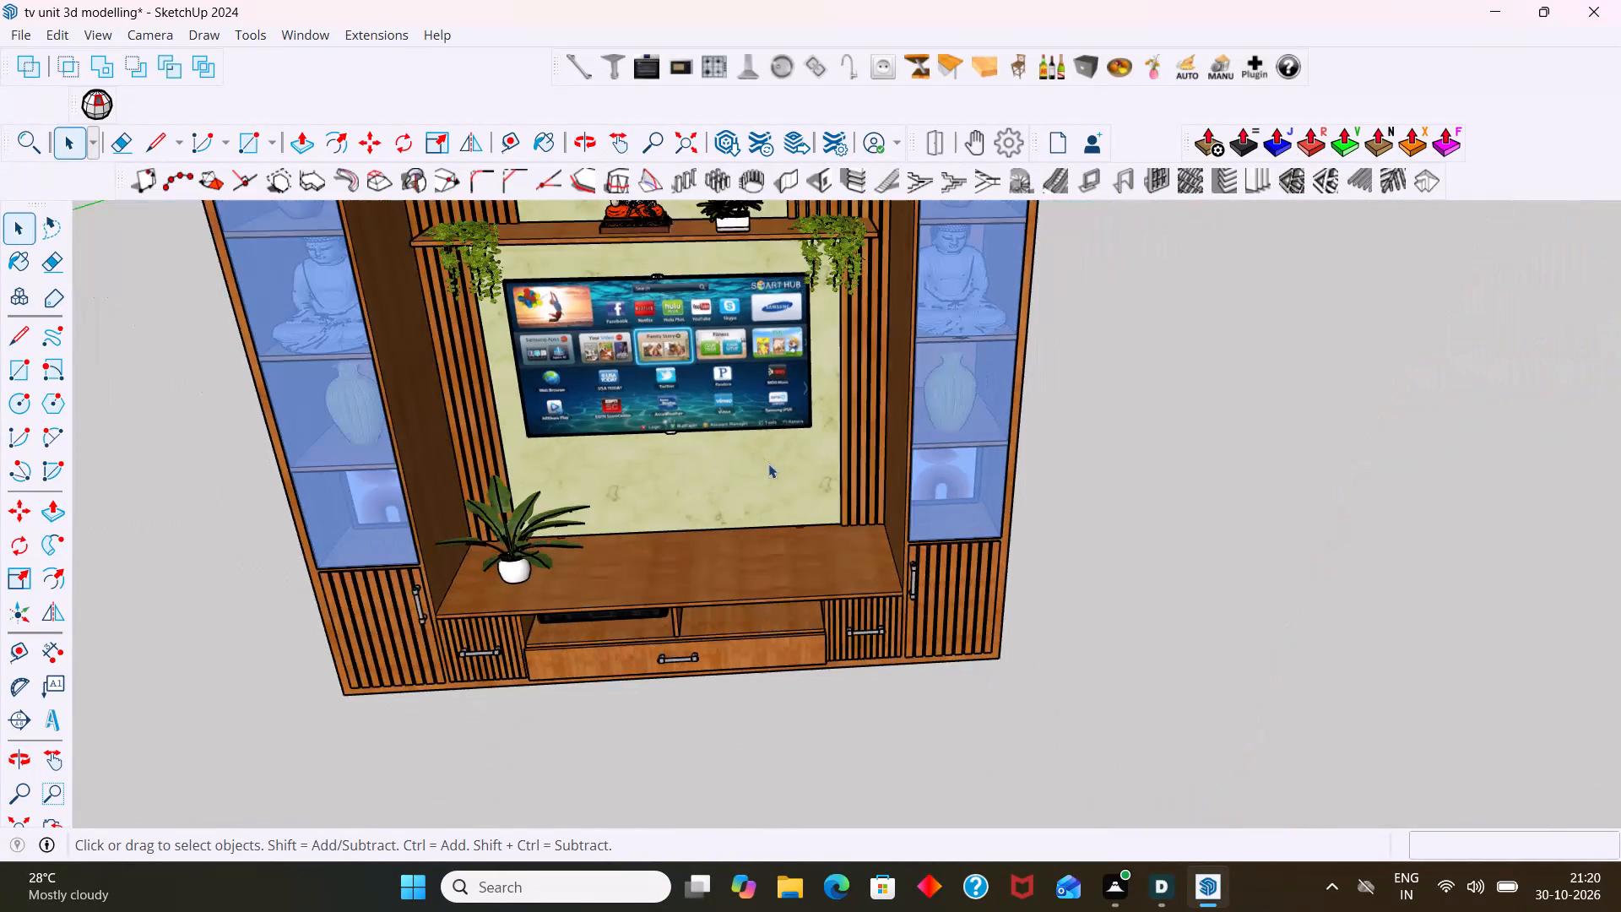
scroll(768, 464, down, 2)
middle_drag(764, 558, 868, 490)
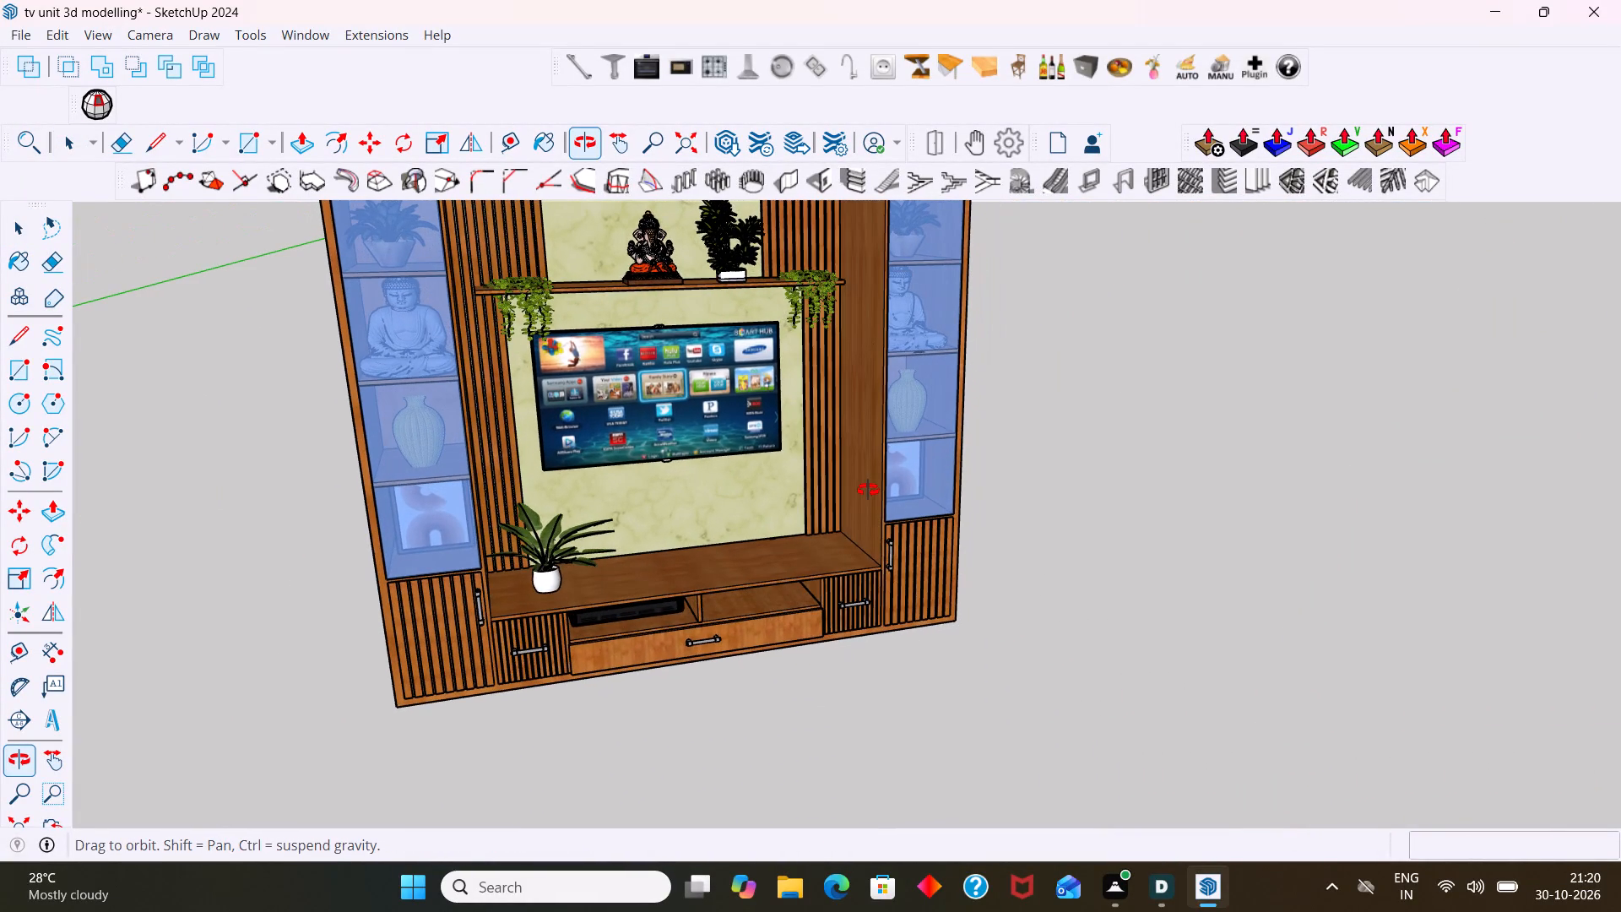
middle_drag(868, 490, 718, 489)
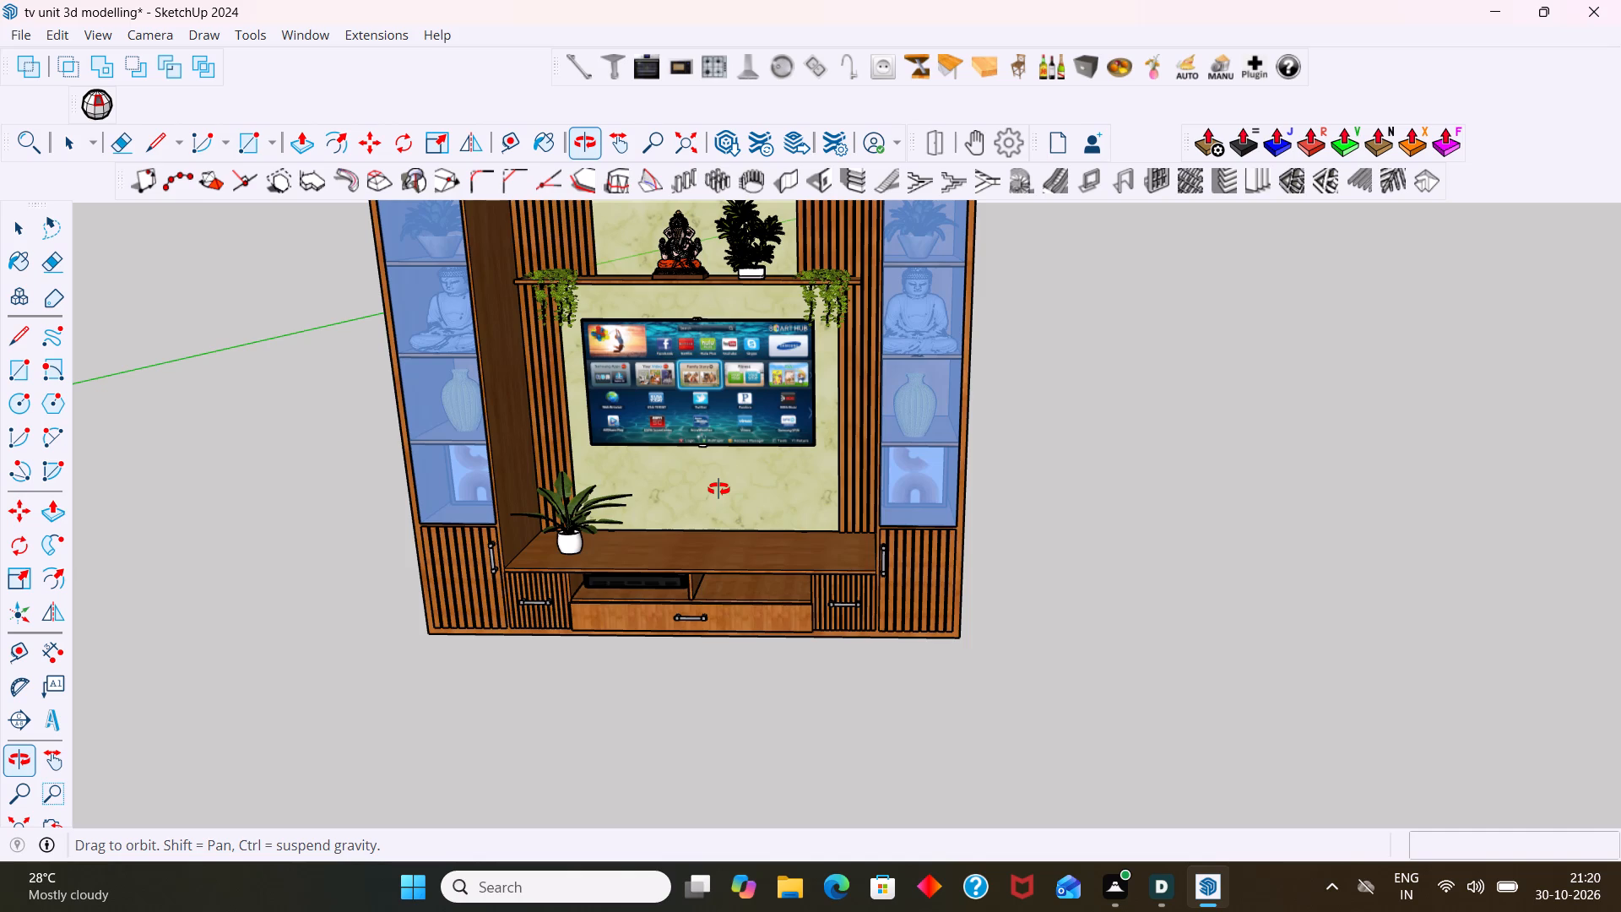
middle_drag(718, 489, 718, 490)
Copy the potted plant about 1214 mm along the red axis to the opposite end of the console top, then clear the selection.
scroll(595, 547, up, 5)
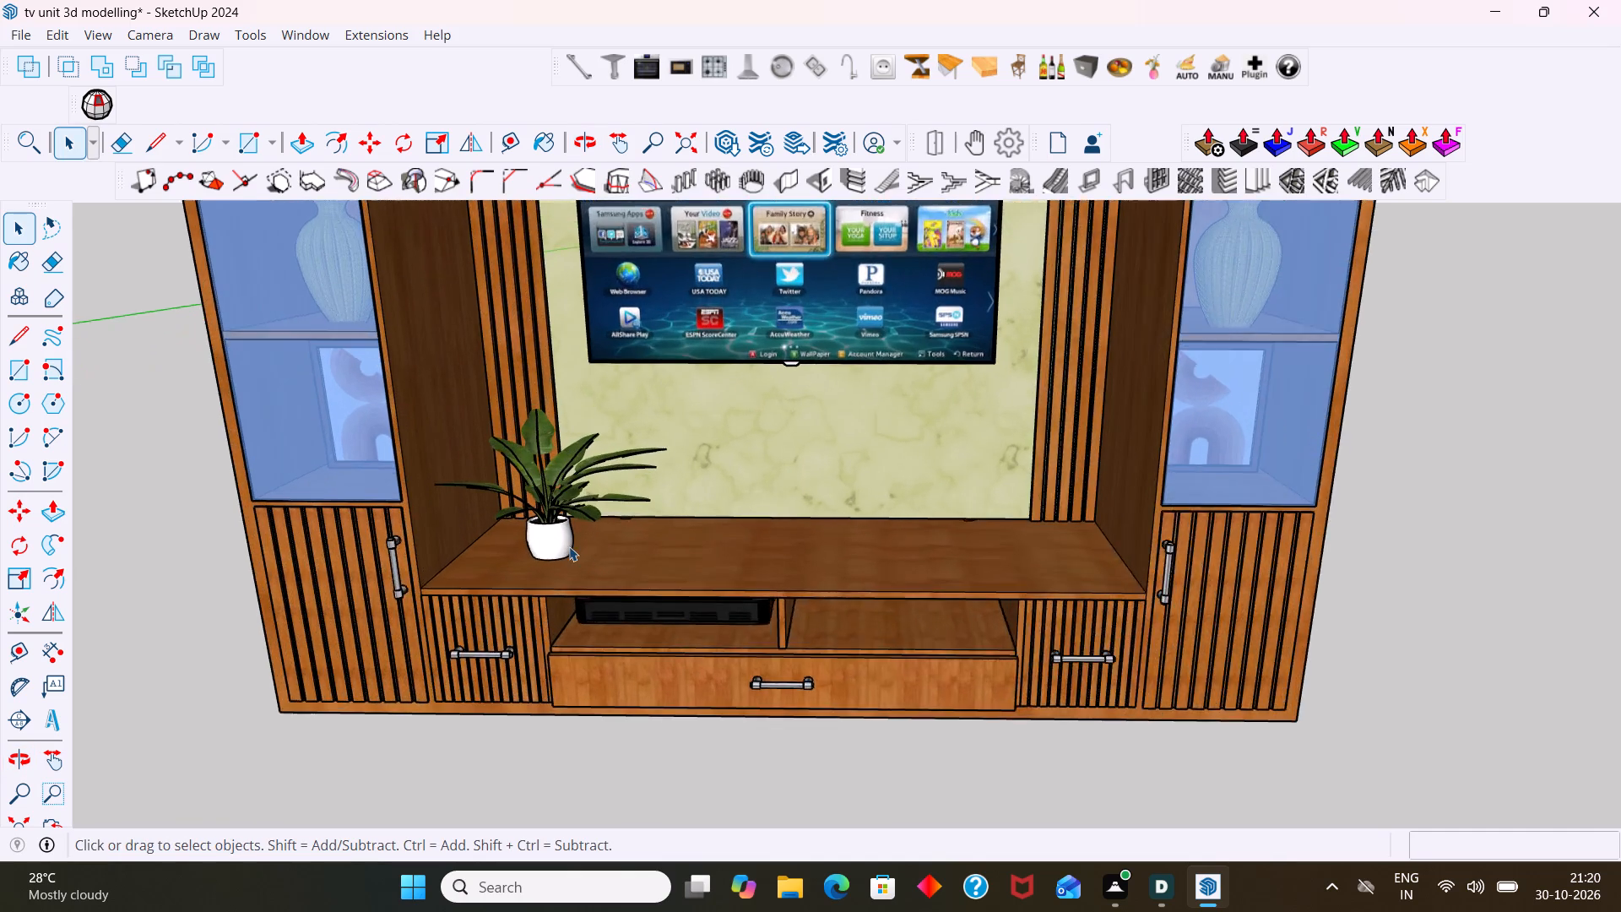
scroll(569, 546, up, 5)
click(559, 523)
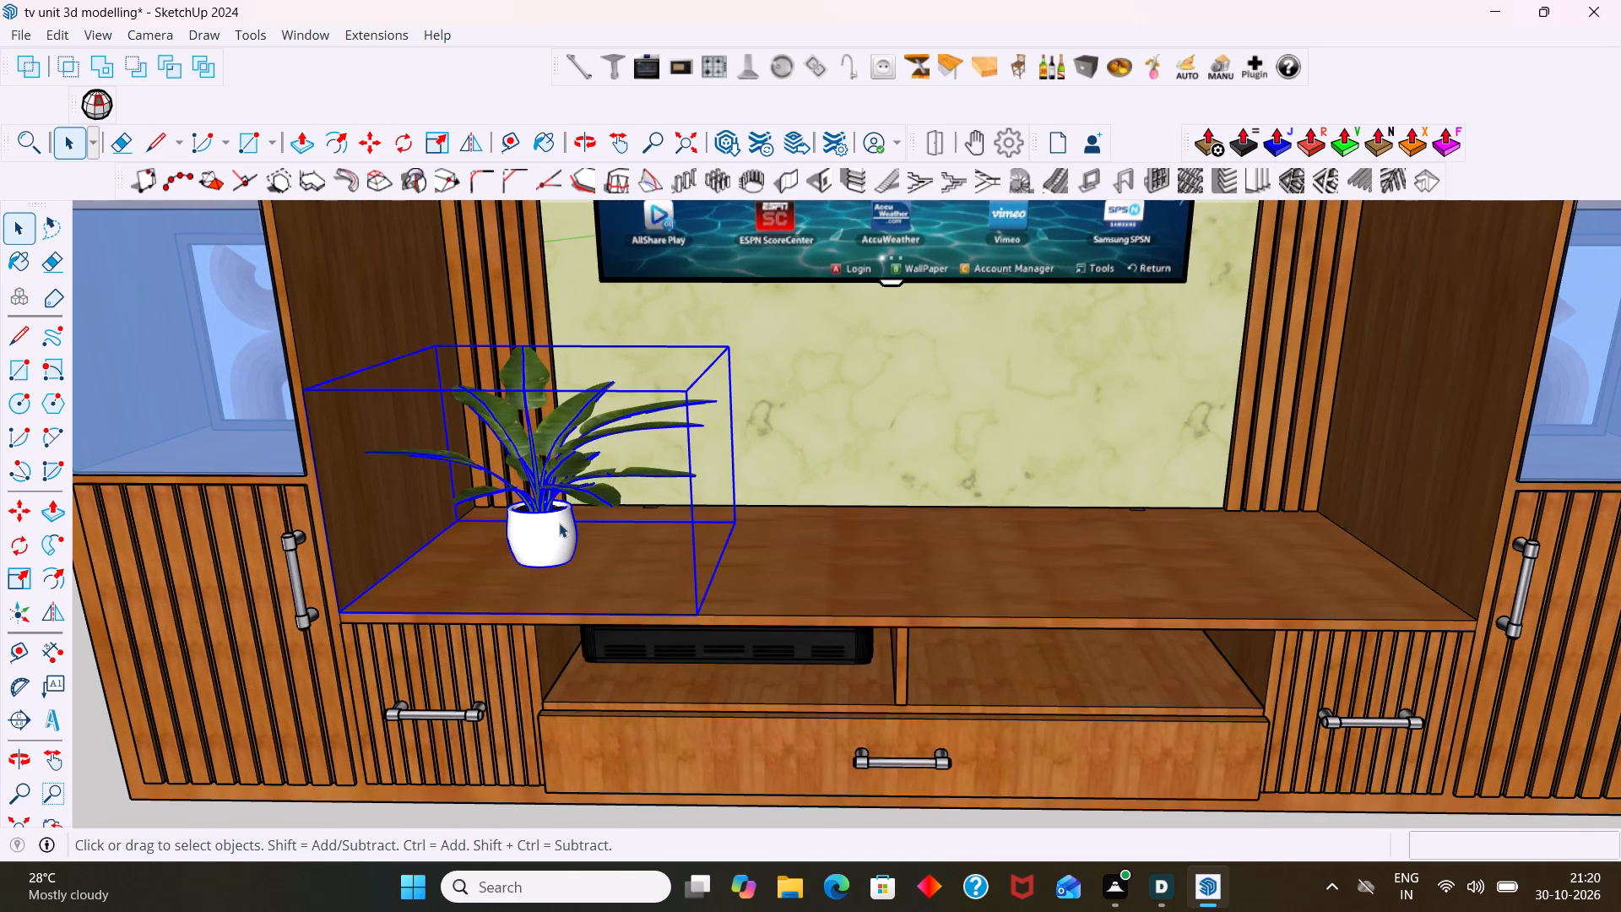
key(m)
click(706, 615)
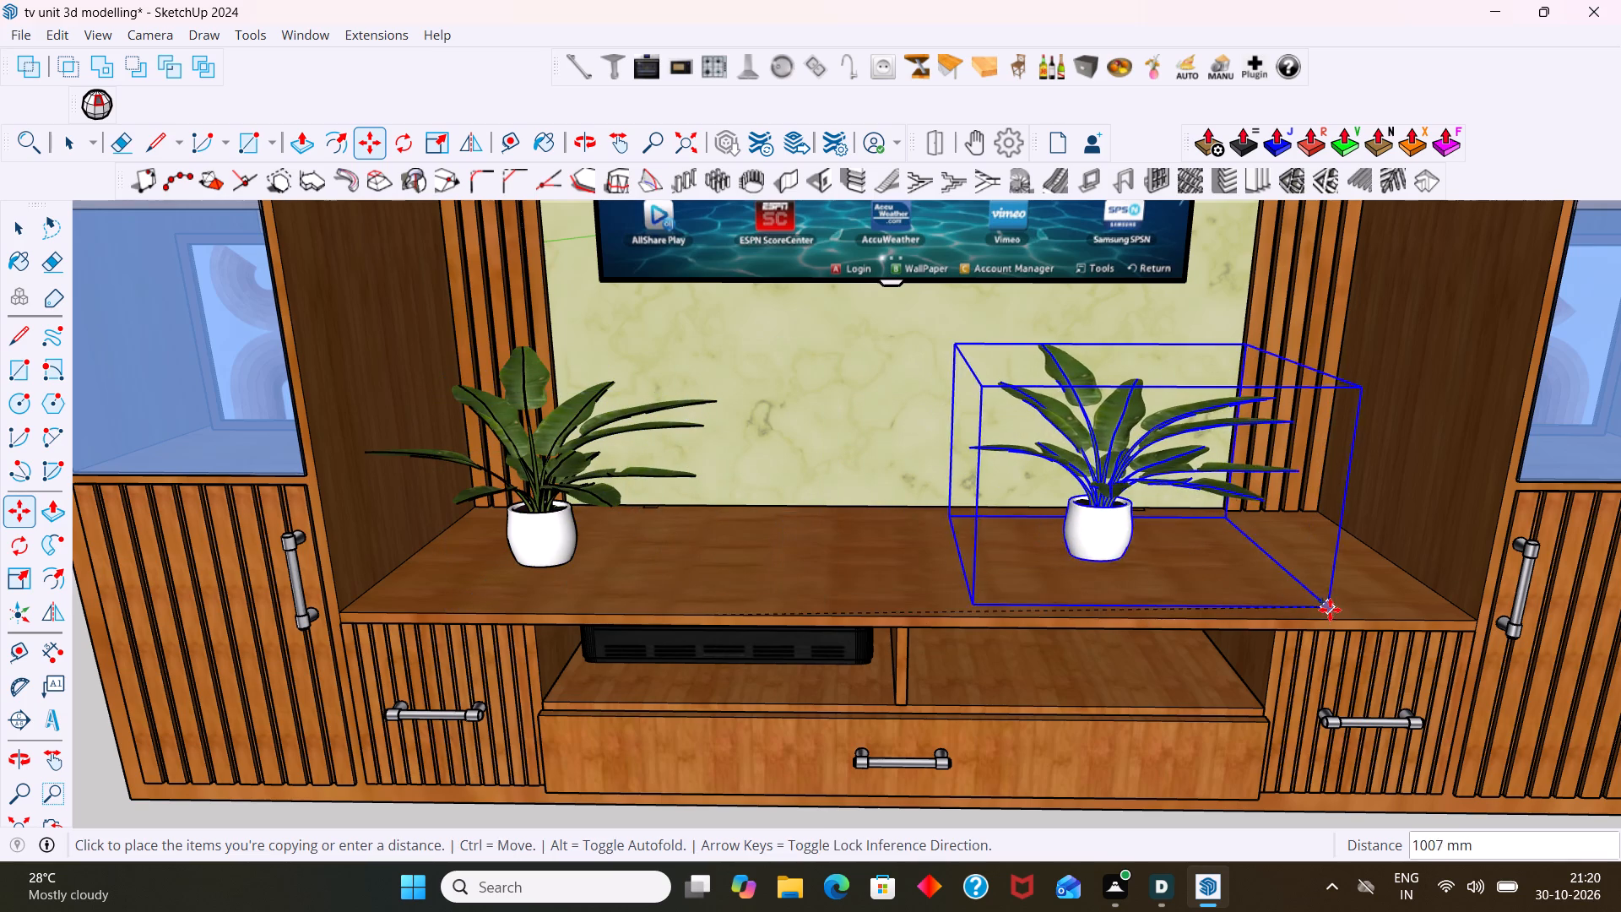
click(1475, 613)
key(space)
scroll(1466, 644, down, 6)
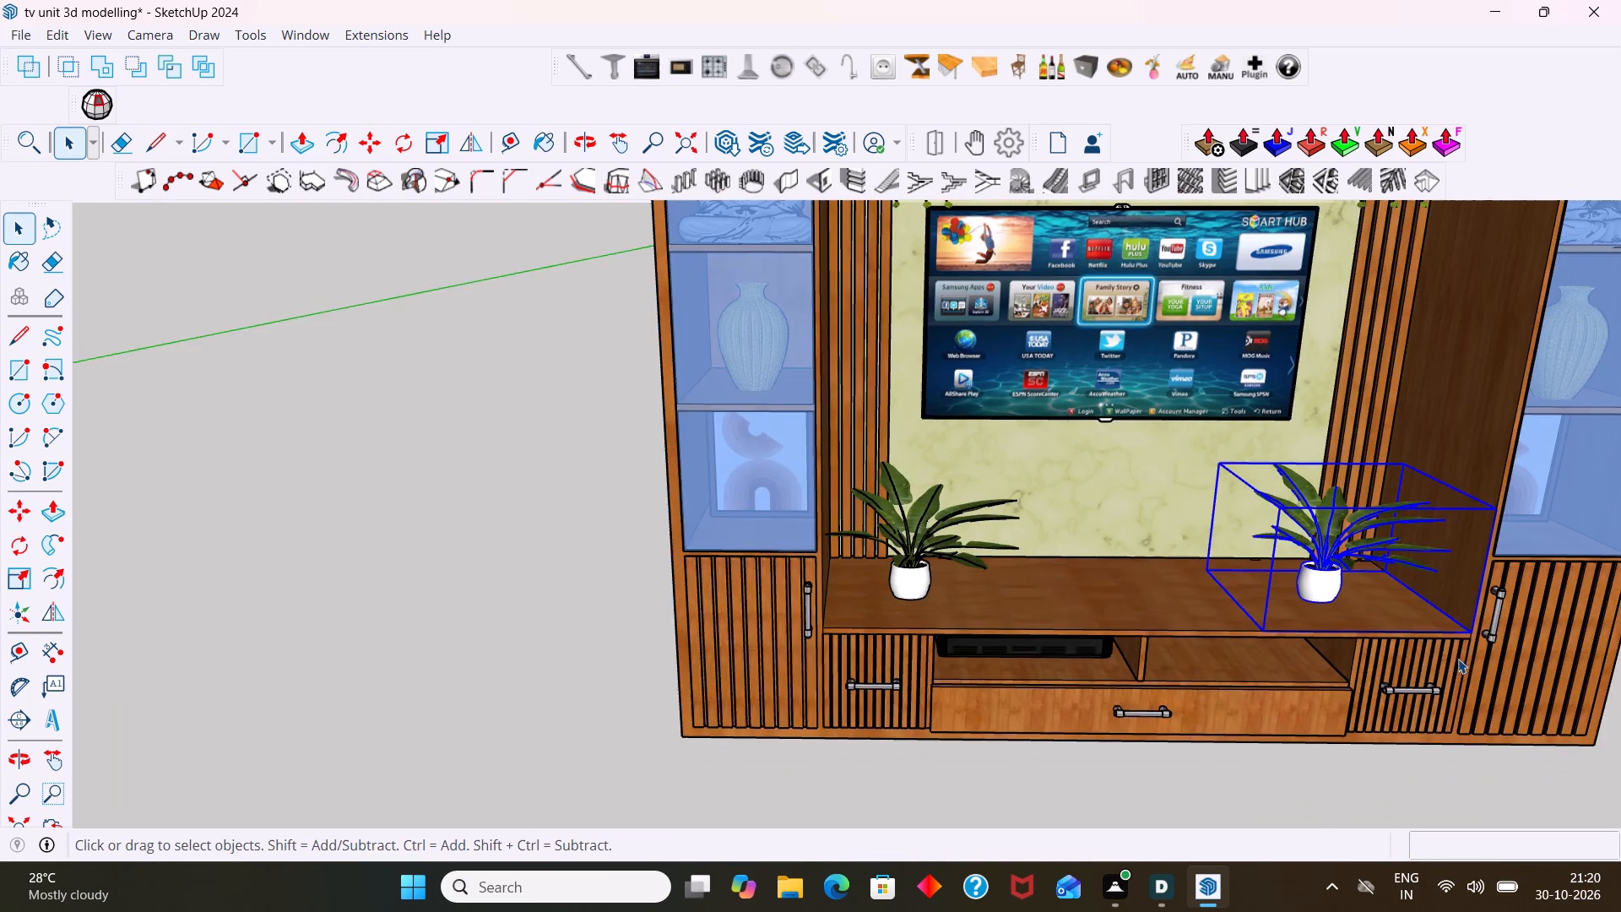
scroll(1458, 659, down, 3)
click(1203, 812)
scroll(1209, 790, down, 3)
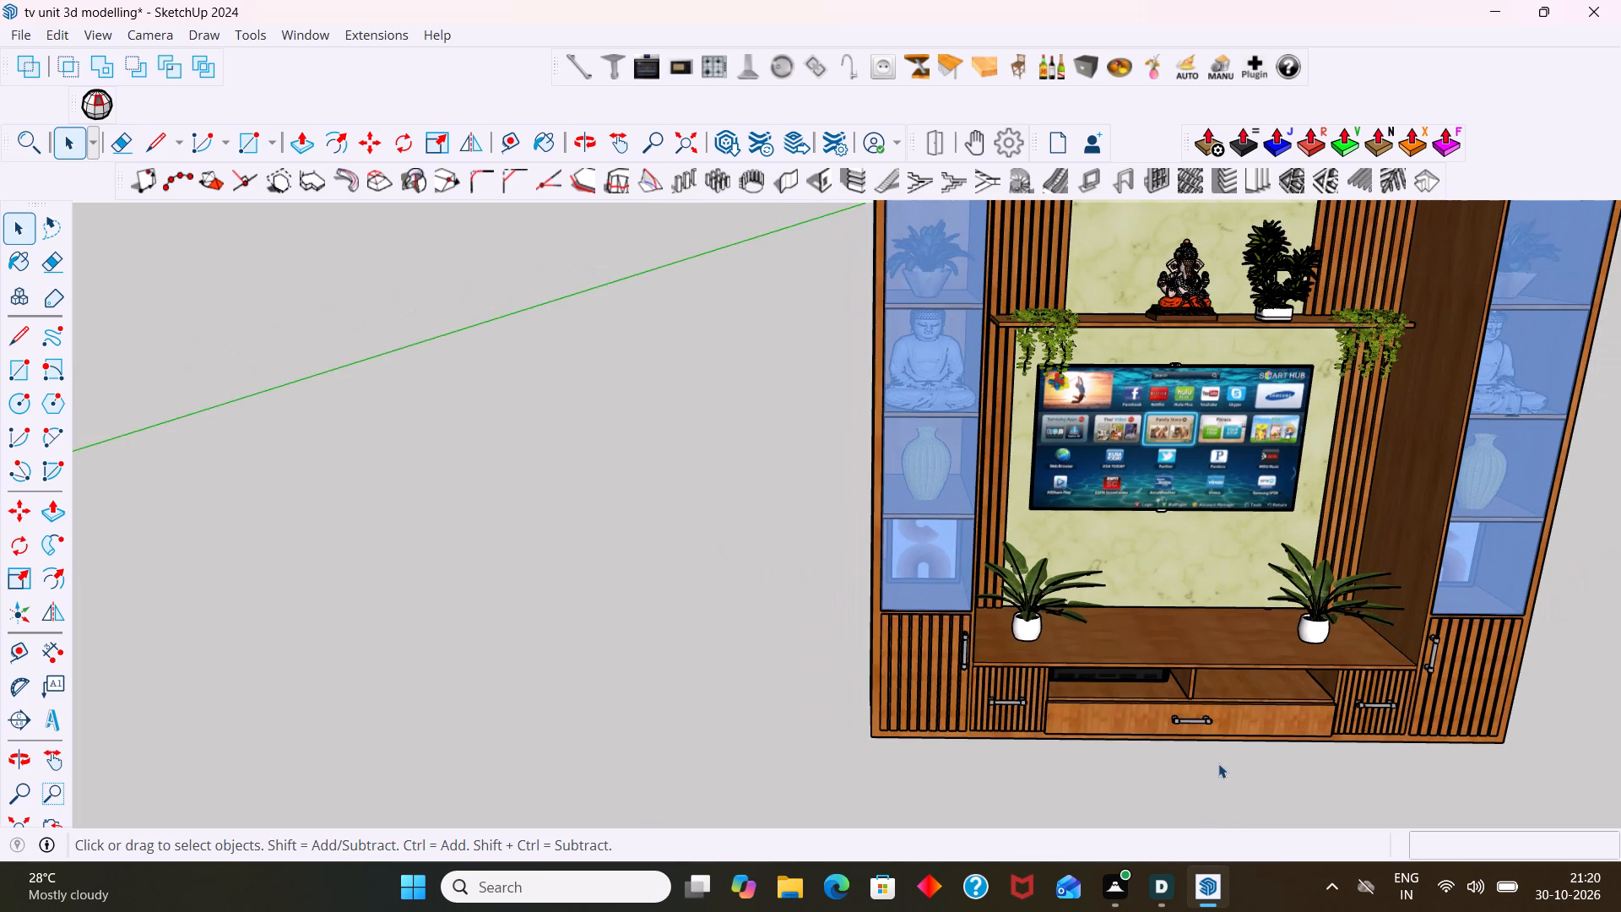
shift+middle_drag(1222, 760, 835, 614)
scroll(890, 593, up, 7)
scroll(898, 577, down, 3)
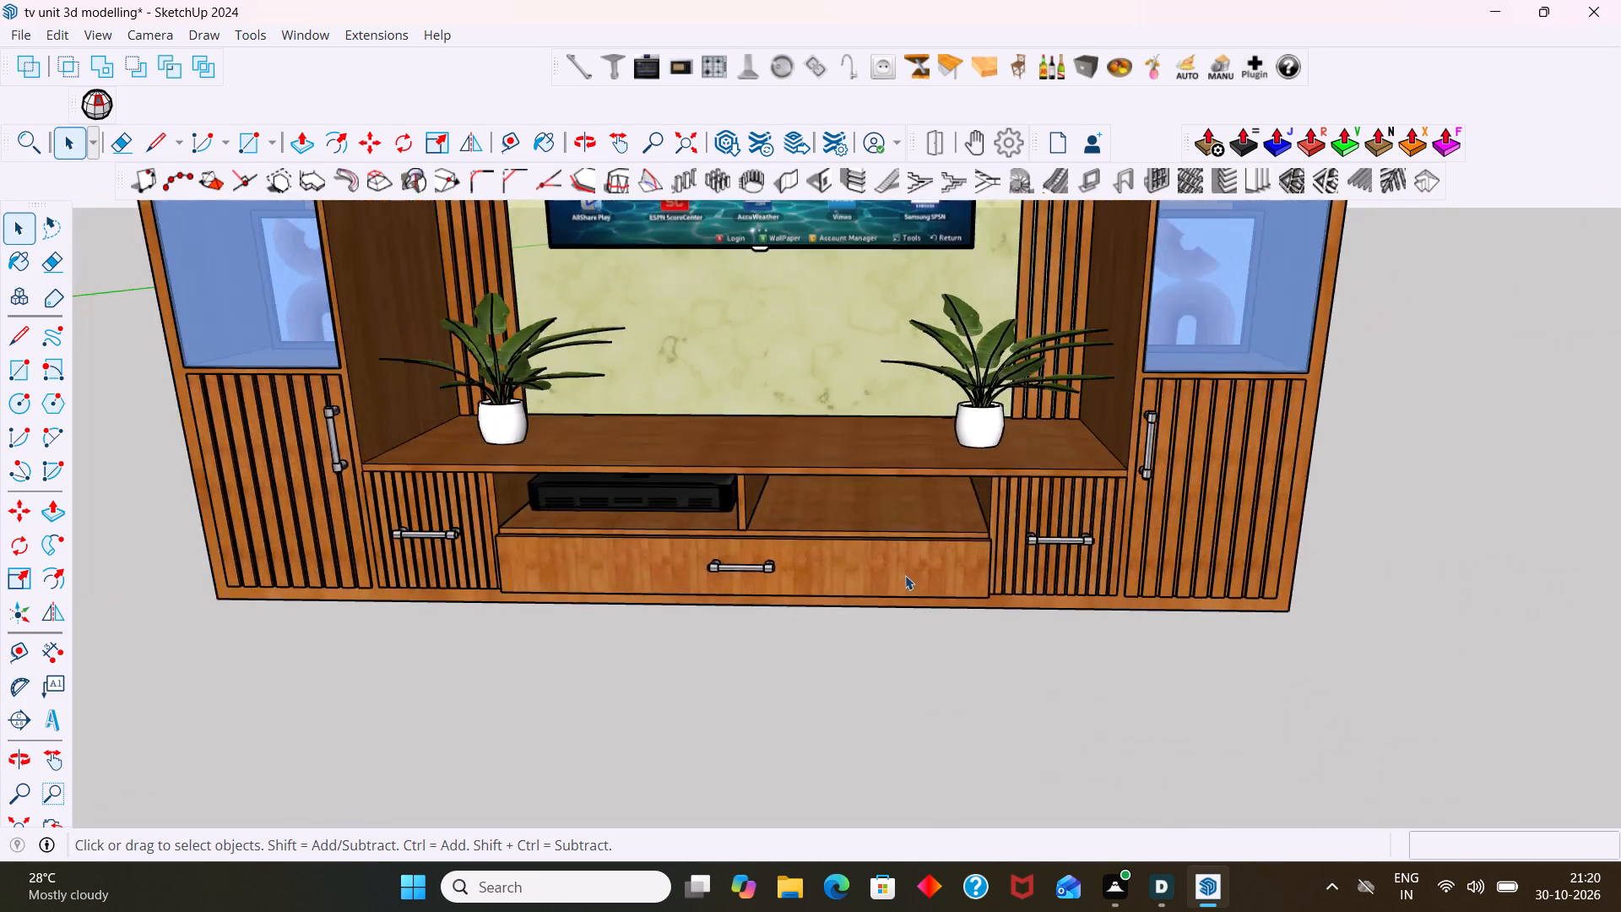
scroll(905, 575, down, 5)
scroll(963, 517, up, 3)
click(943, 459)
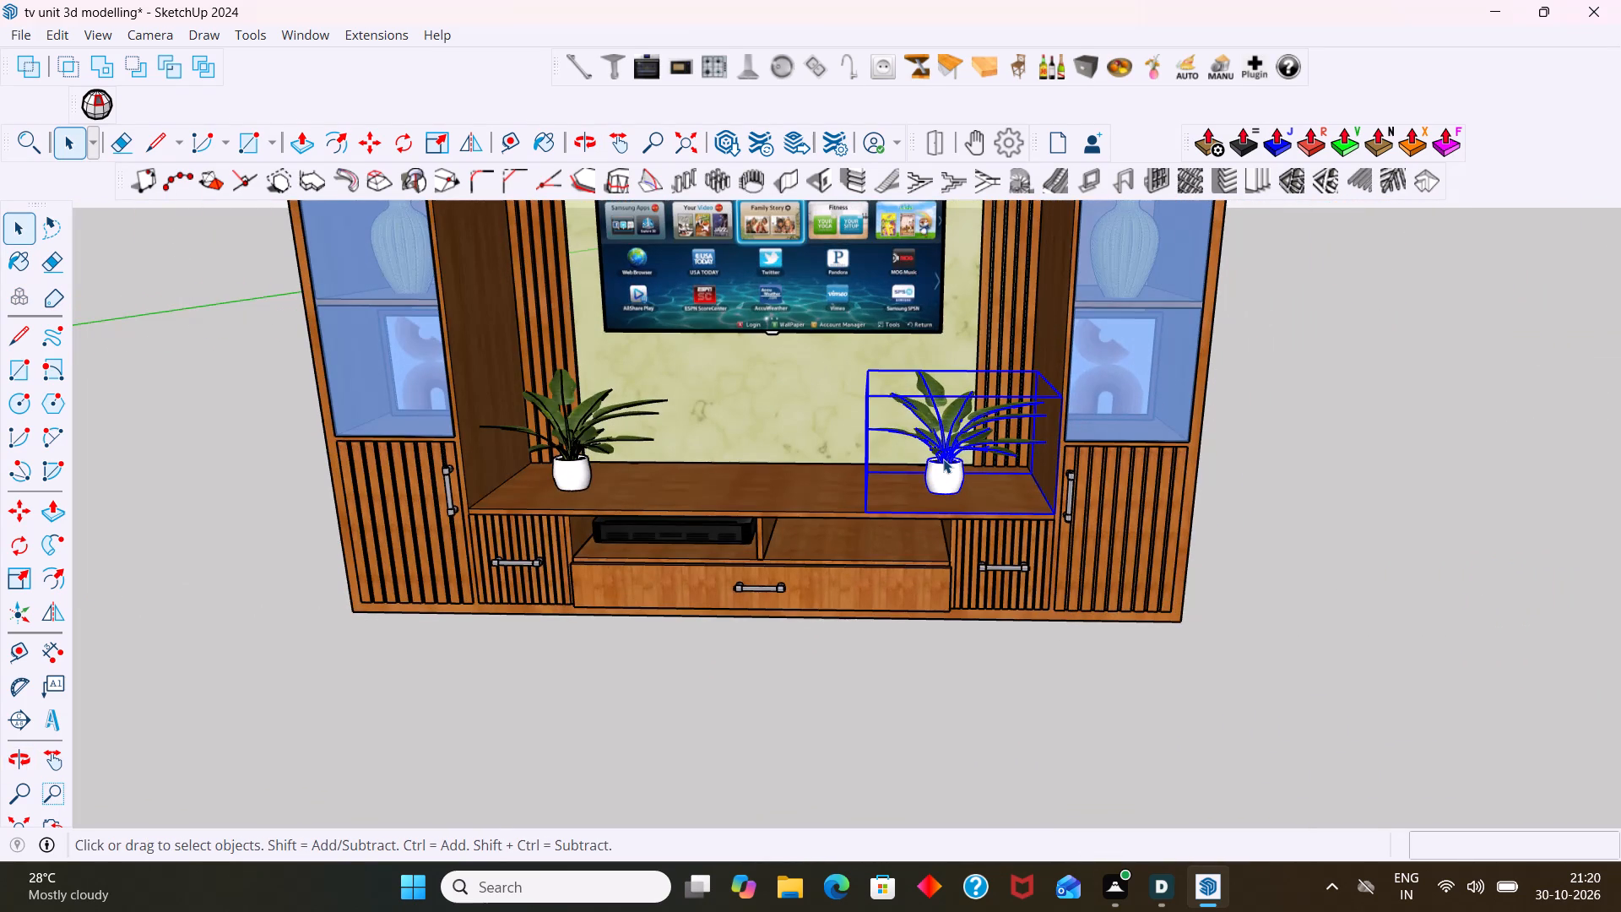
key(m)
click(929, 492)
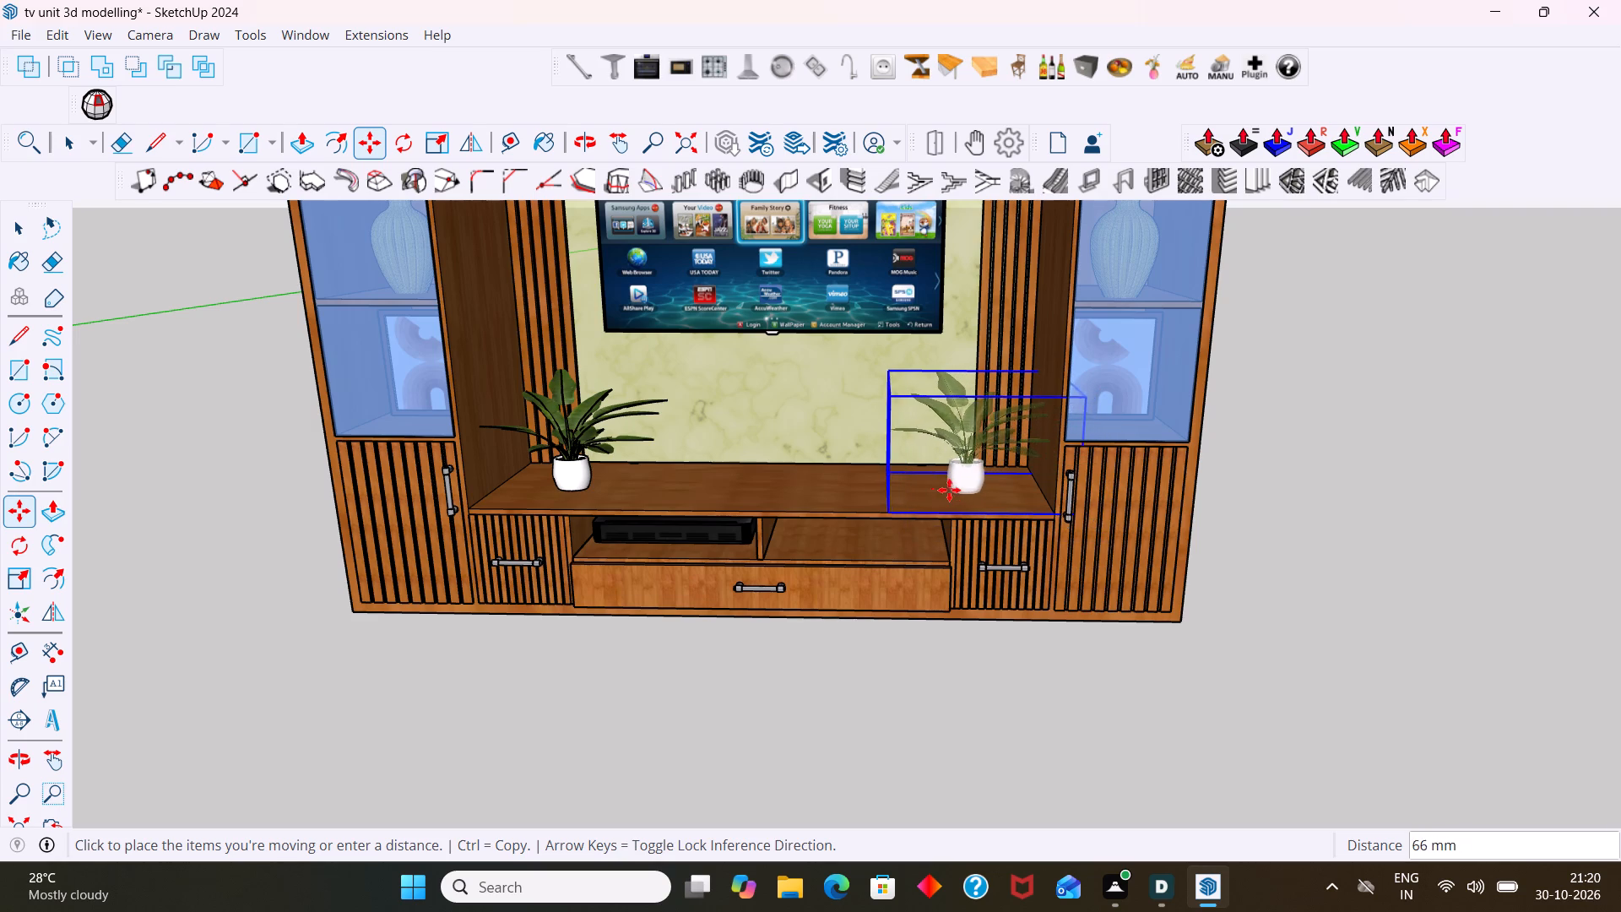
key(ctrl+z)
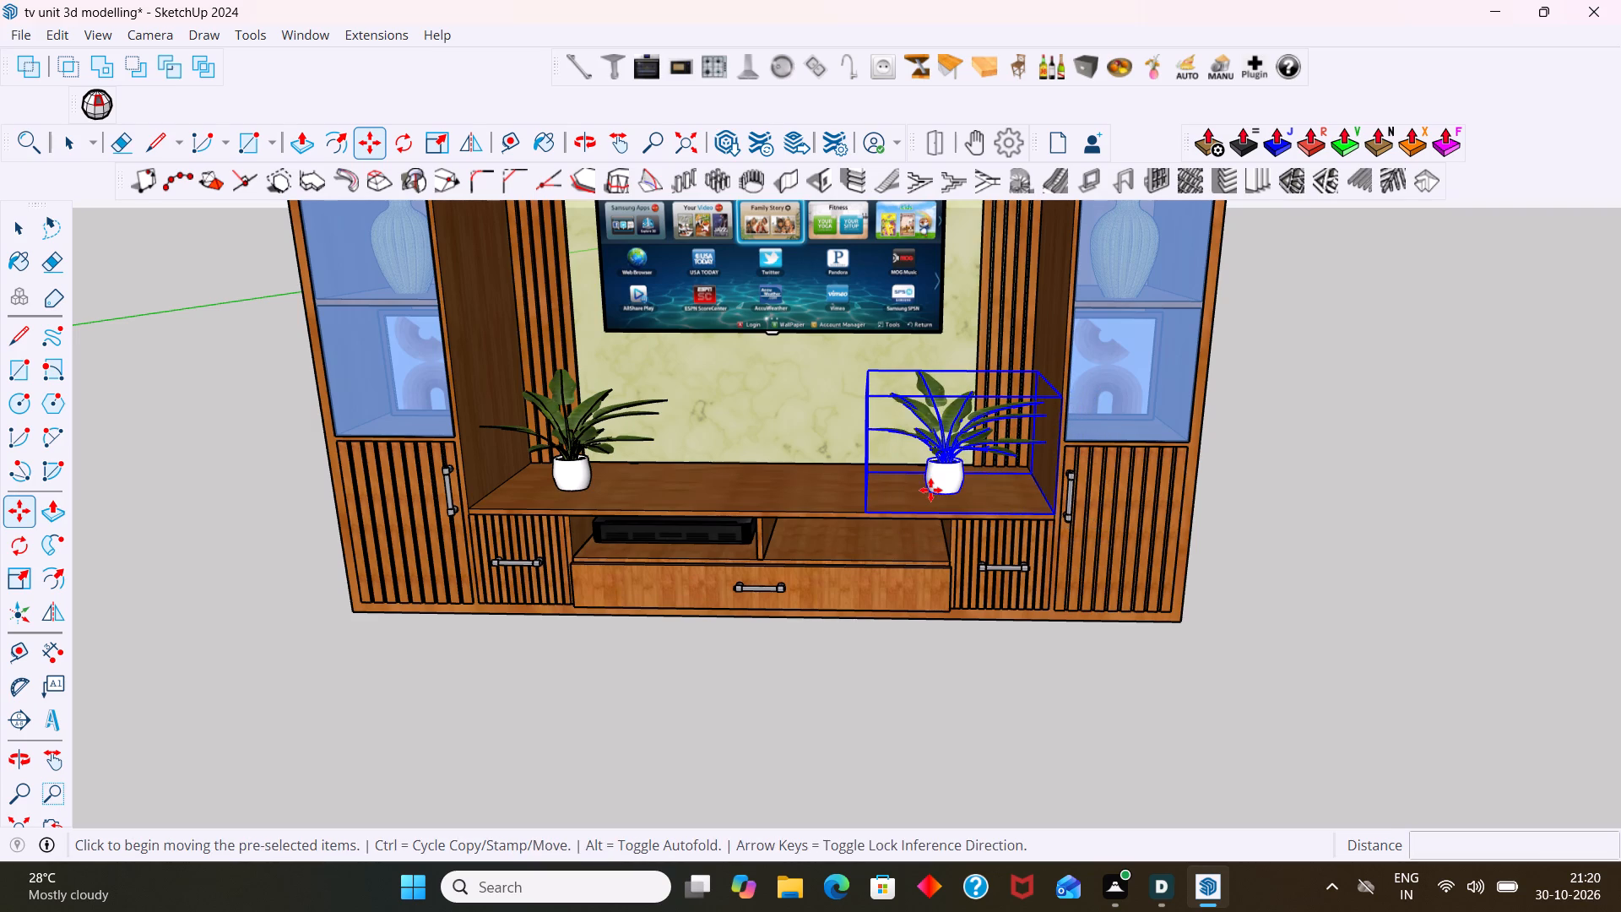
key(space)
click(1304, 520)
Move the copied potted plant about 100 mm along the console's front edge toward the nearby side panel, then clear the selection.
click(942, 470)
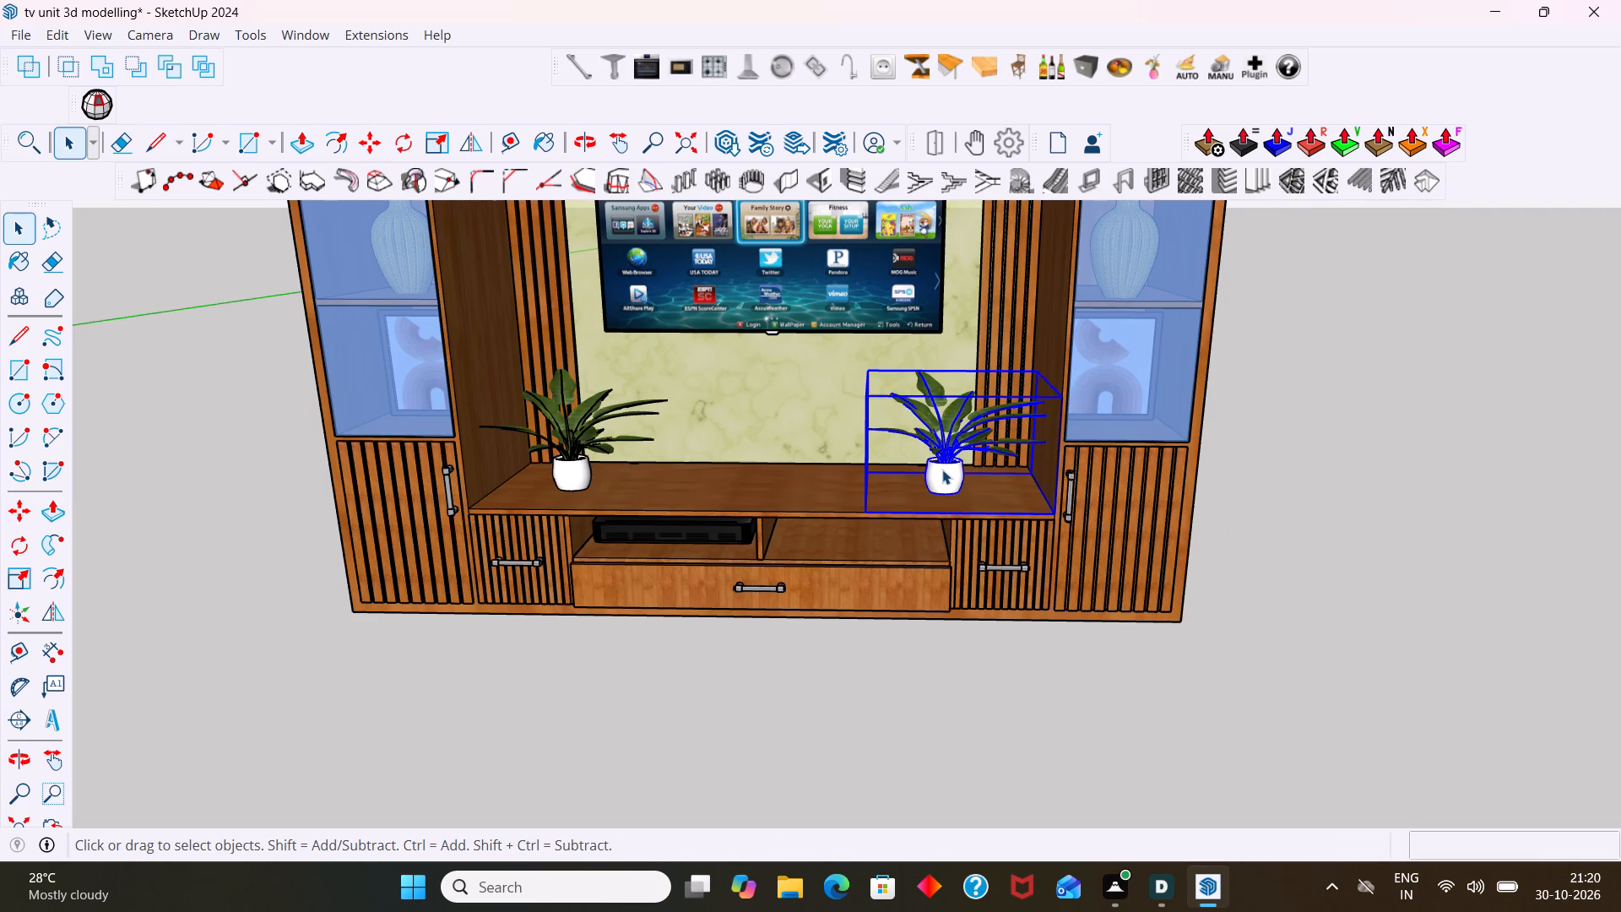
key(m)
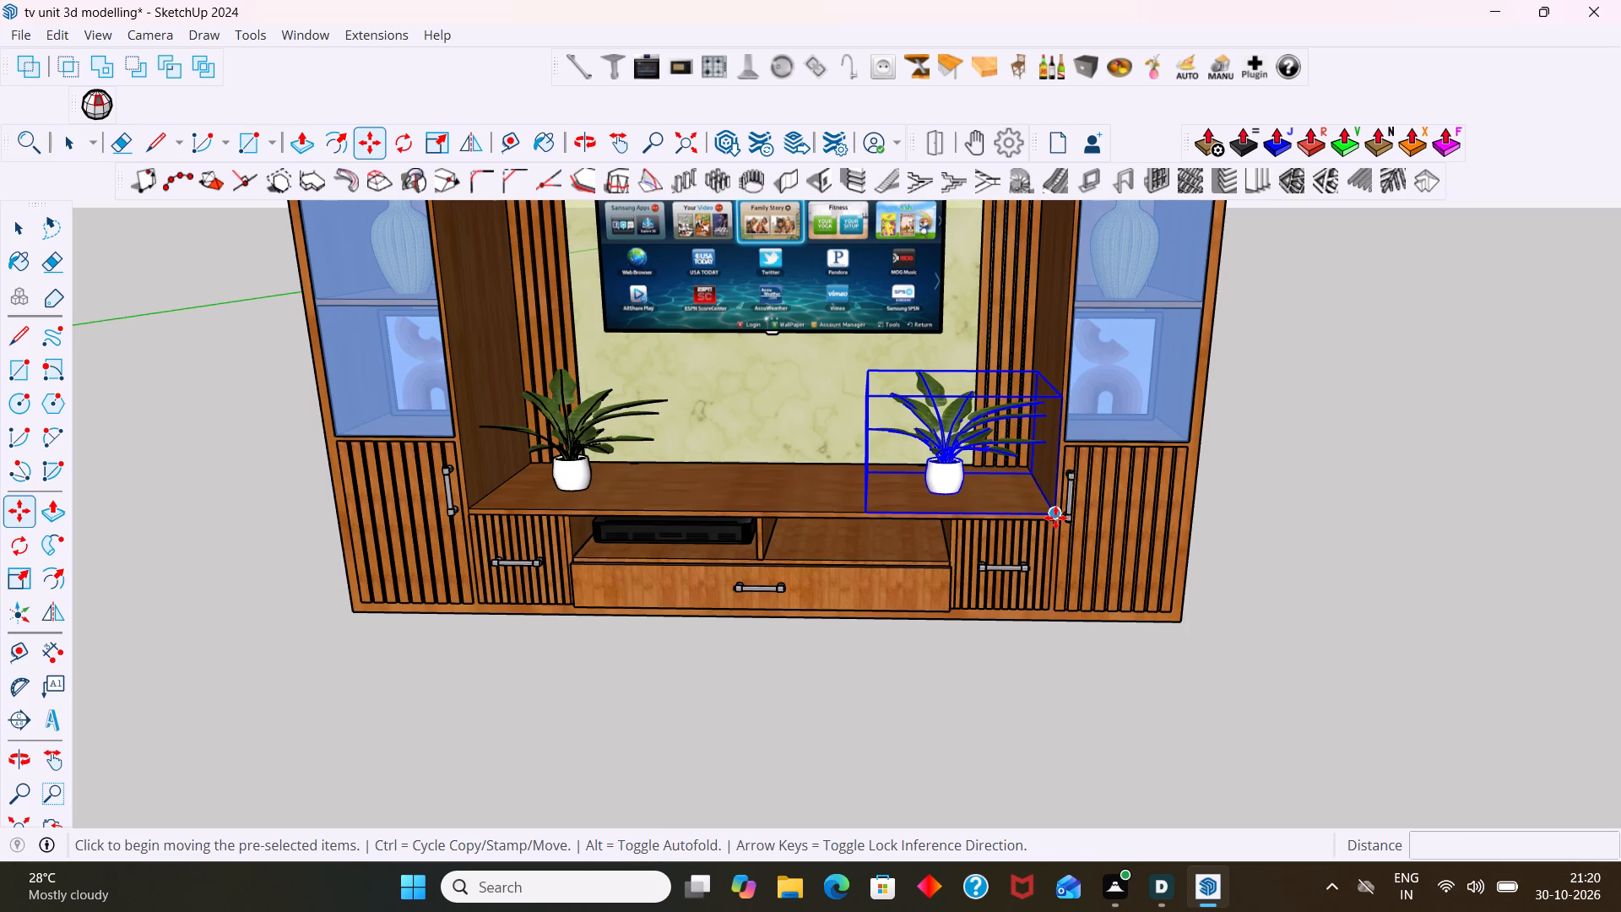
click(1055, 518)
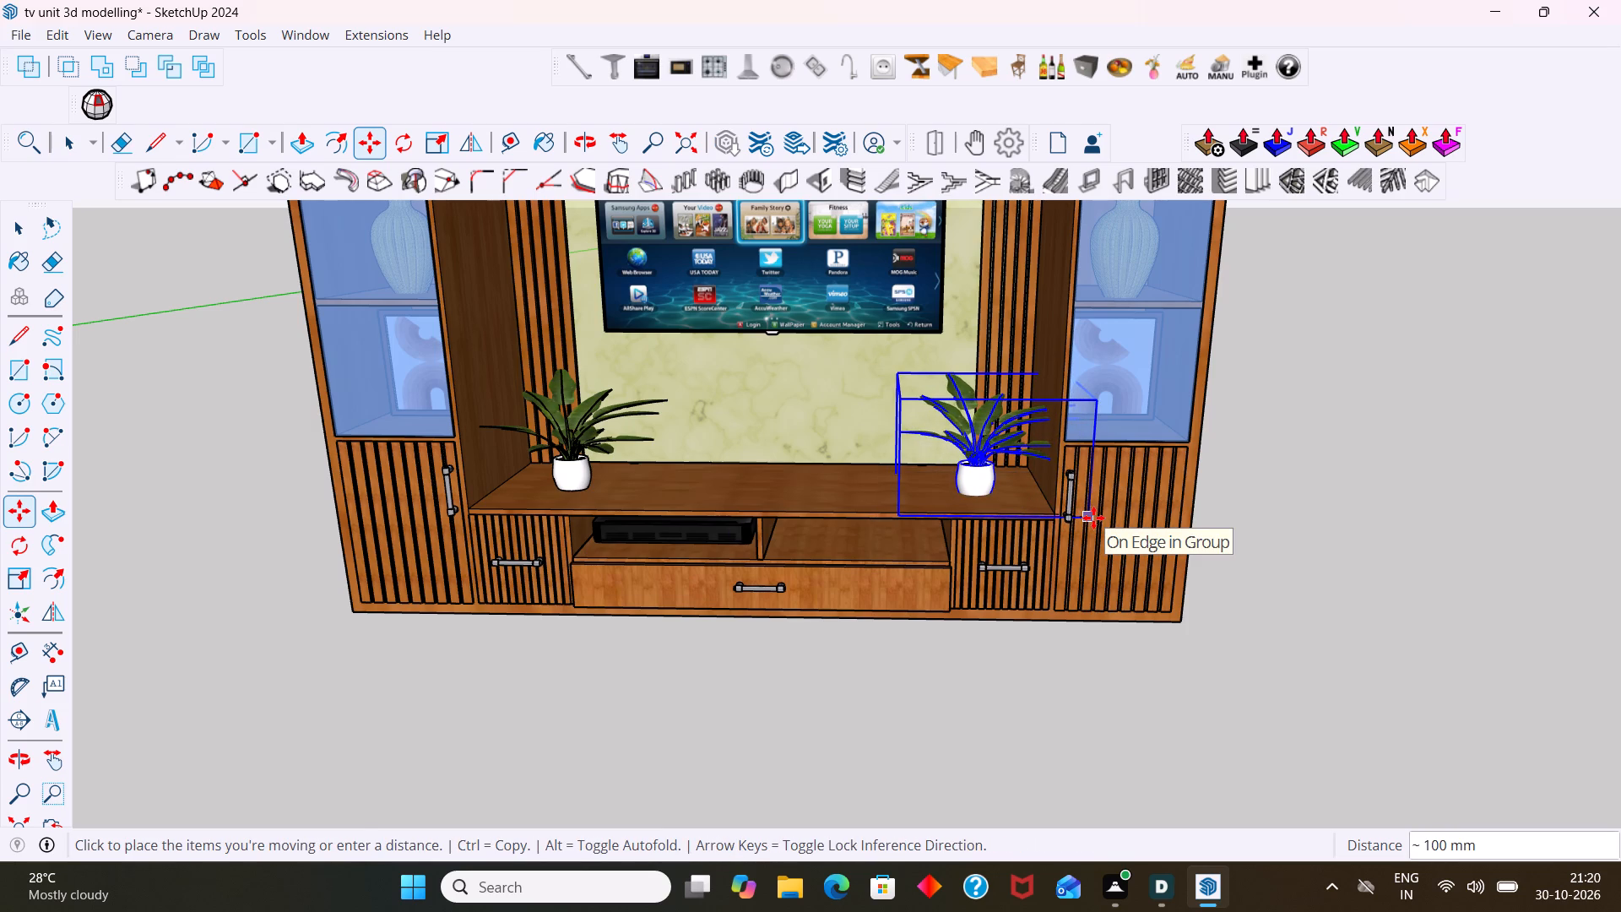
click(1093, 518)
key(space)
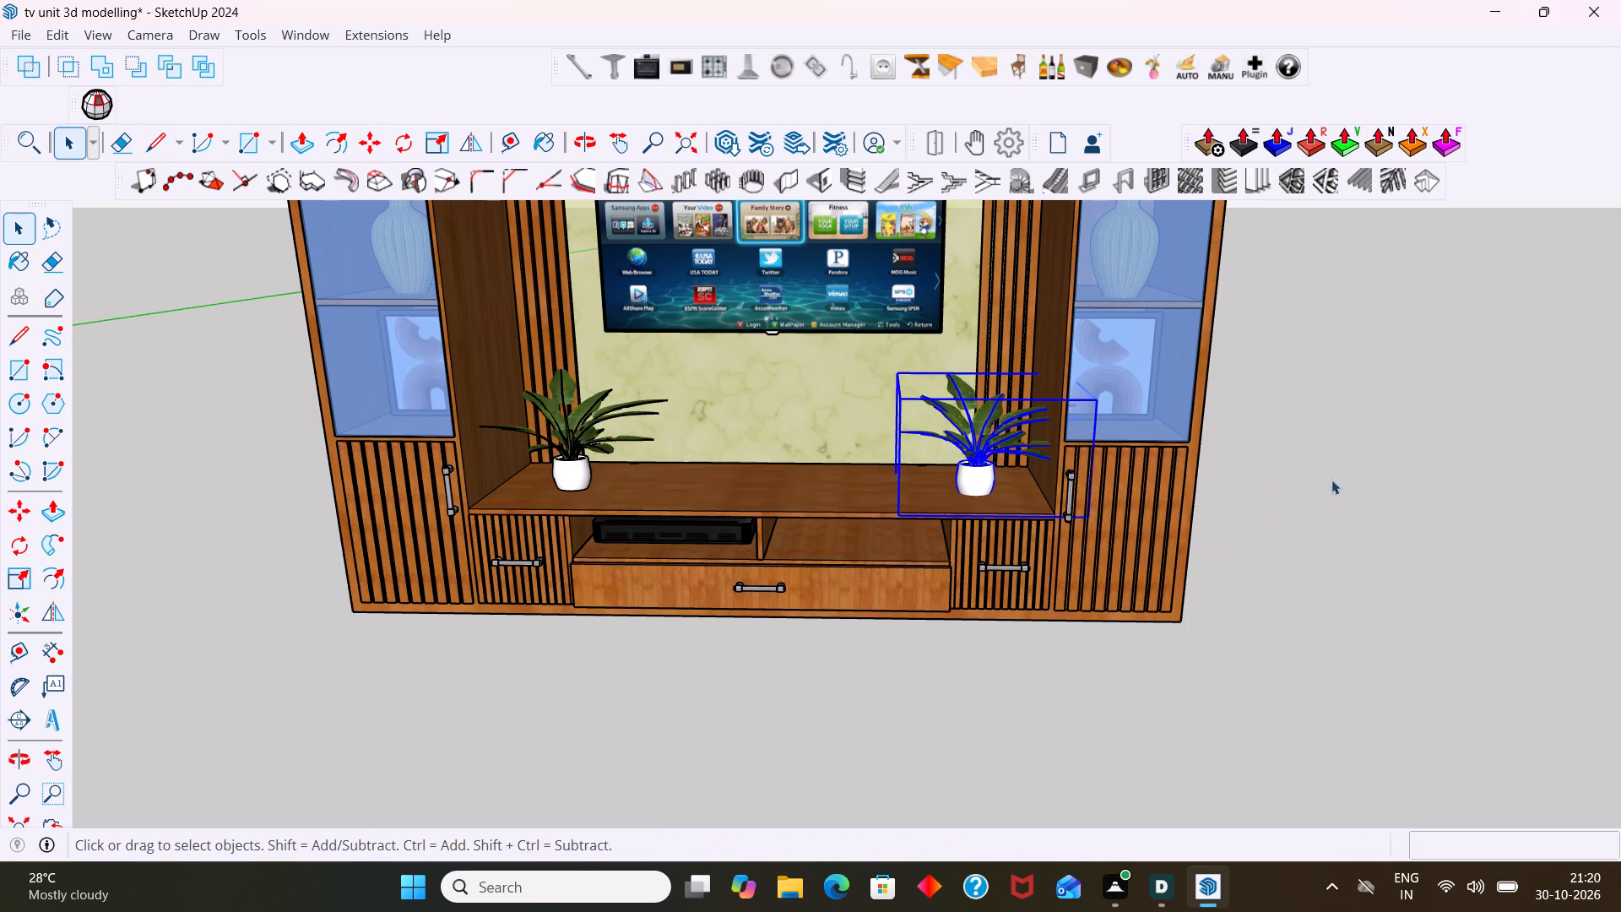
click(1331, 480)
Examine the decorated TV unit from several angles, checking the two console plants, the shelf decor and the open media compartments.
scroll(1245, 485, down, 2)
middle_drag(1144, 512, 1185, 511)
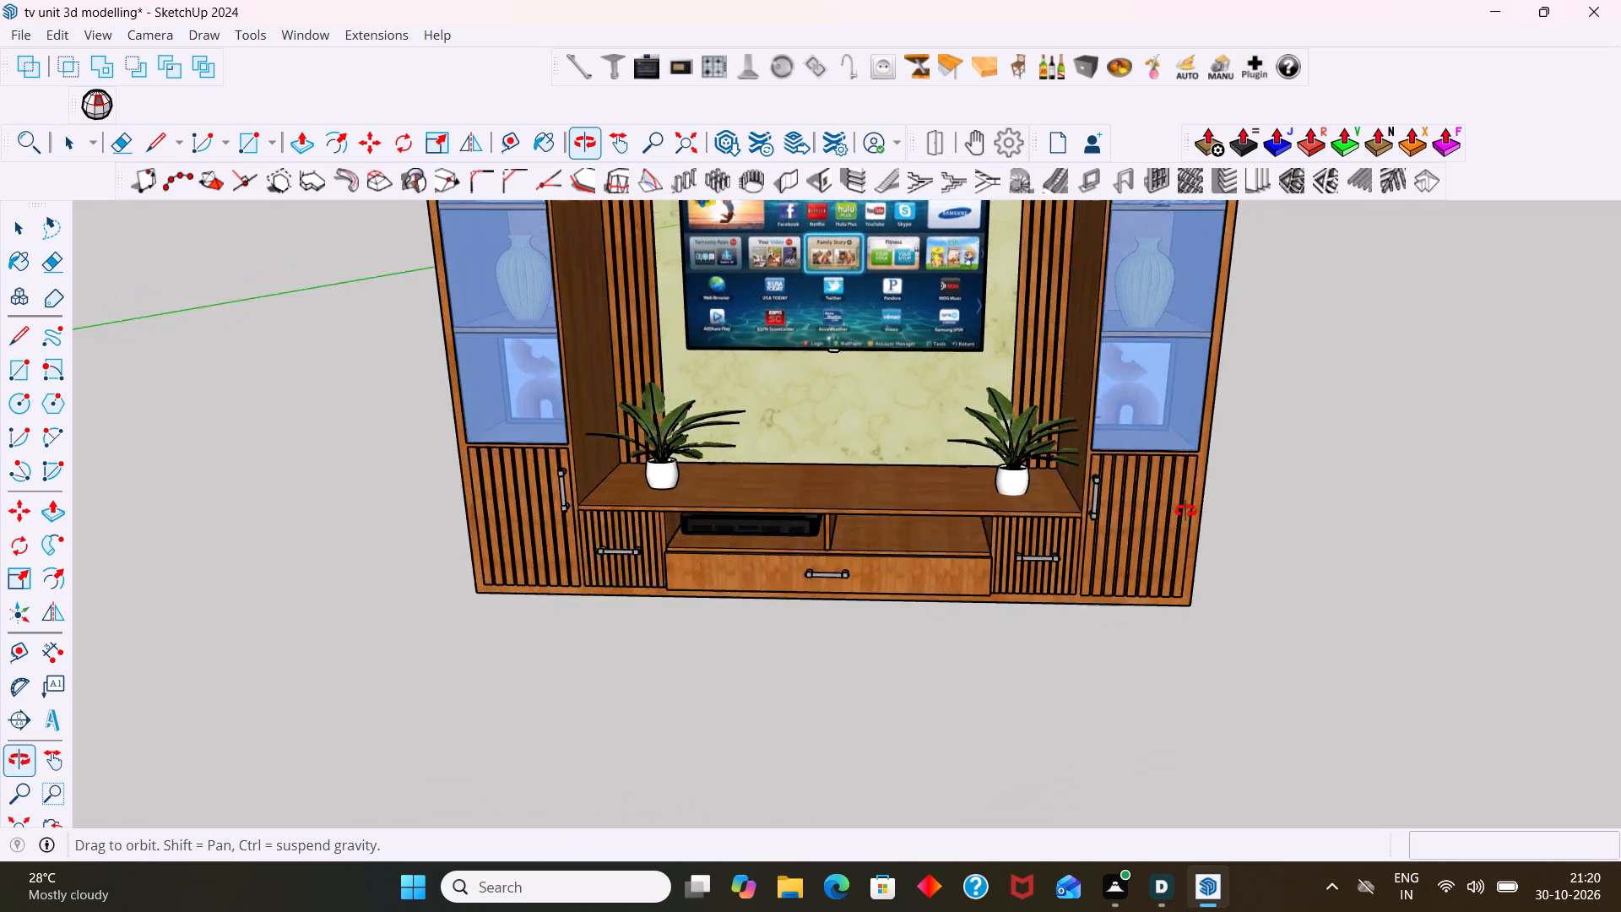
middle_drag(1185, 511, 1318, 469)
scroll(973, 469, up, 6)
middle_drag(978, 472, 802, 540)
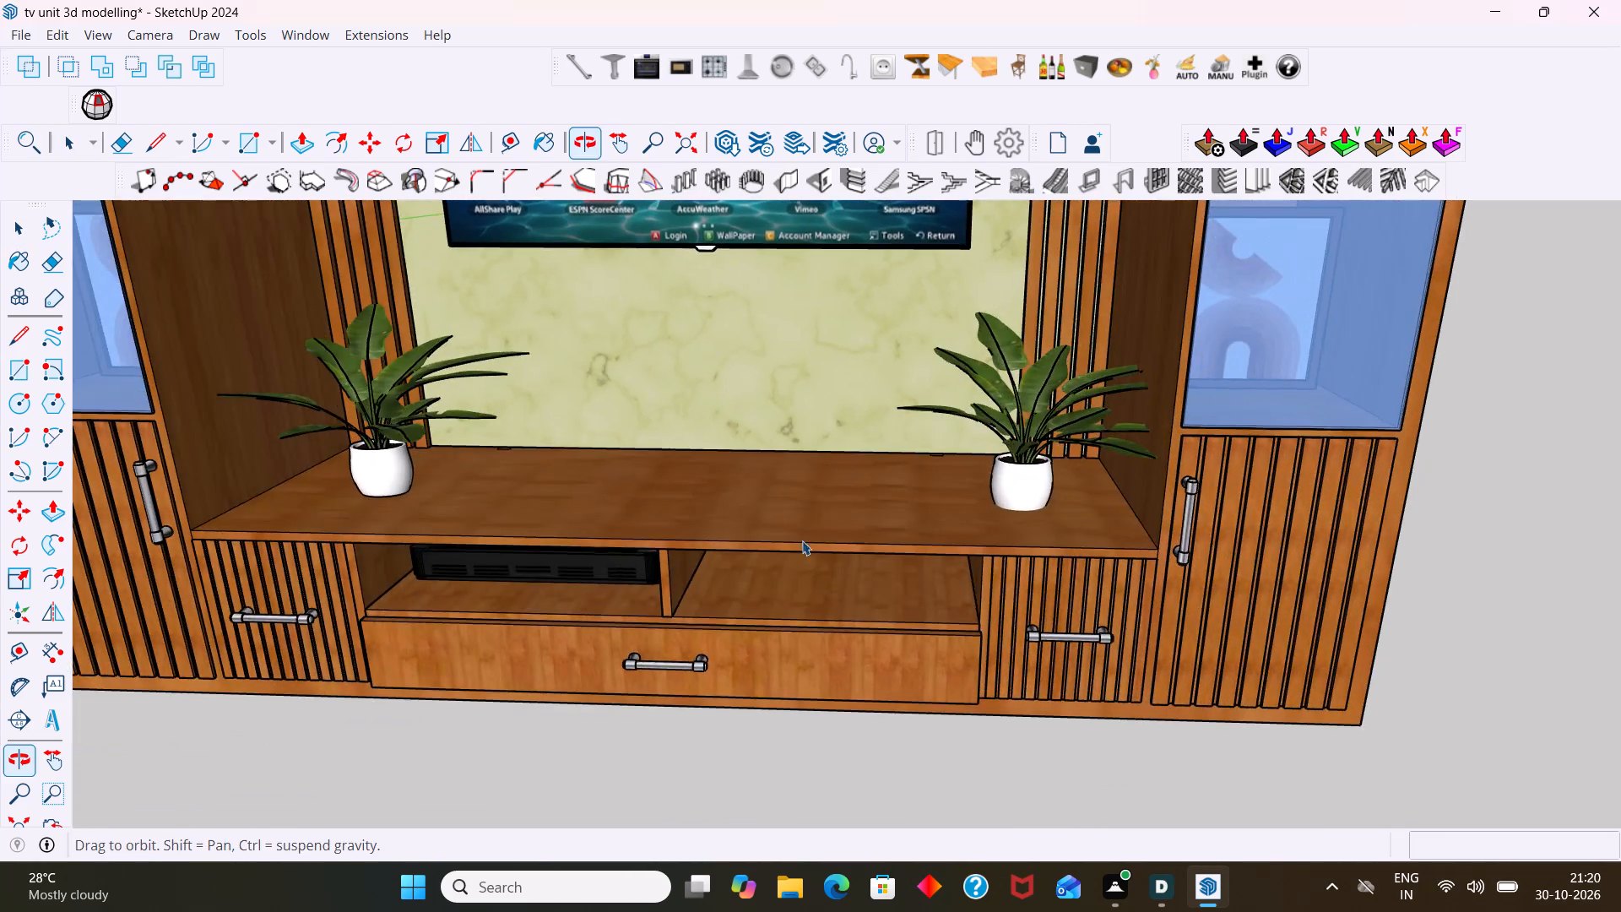
middle_drag(802, 540, 795, 535)
scroll(813, 538, down, 14)
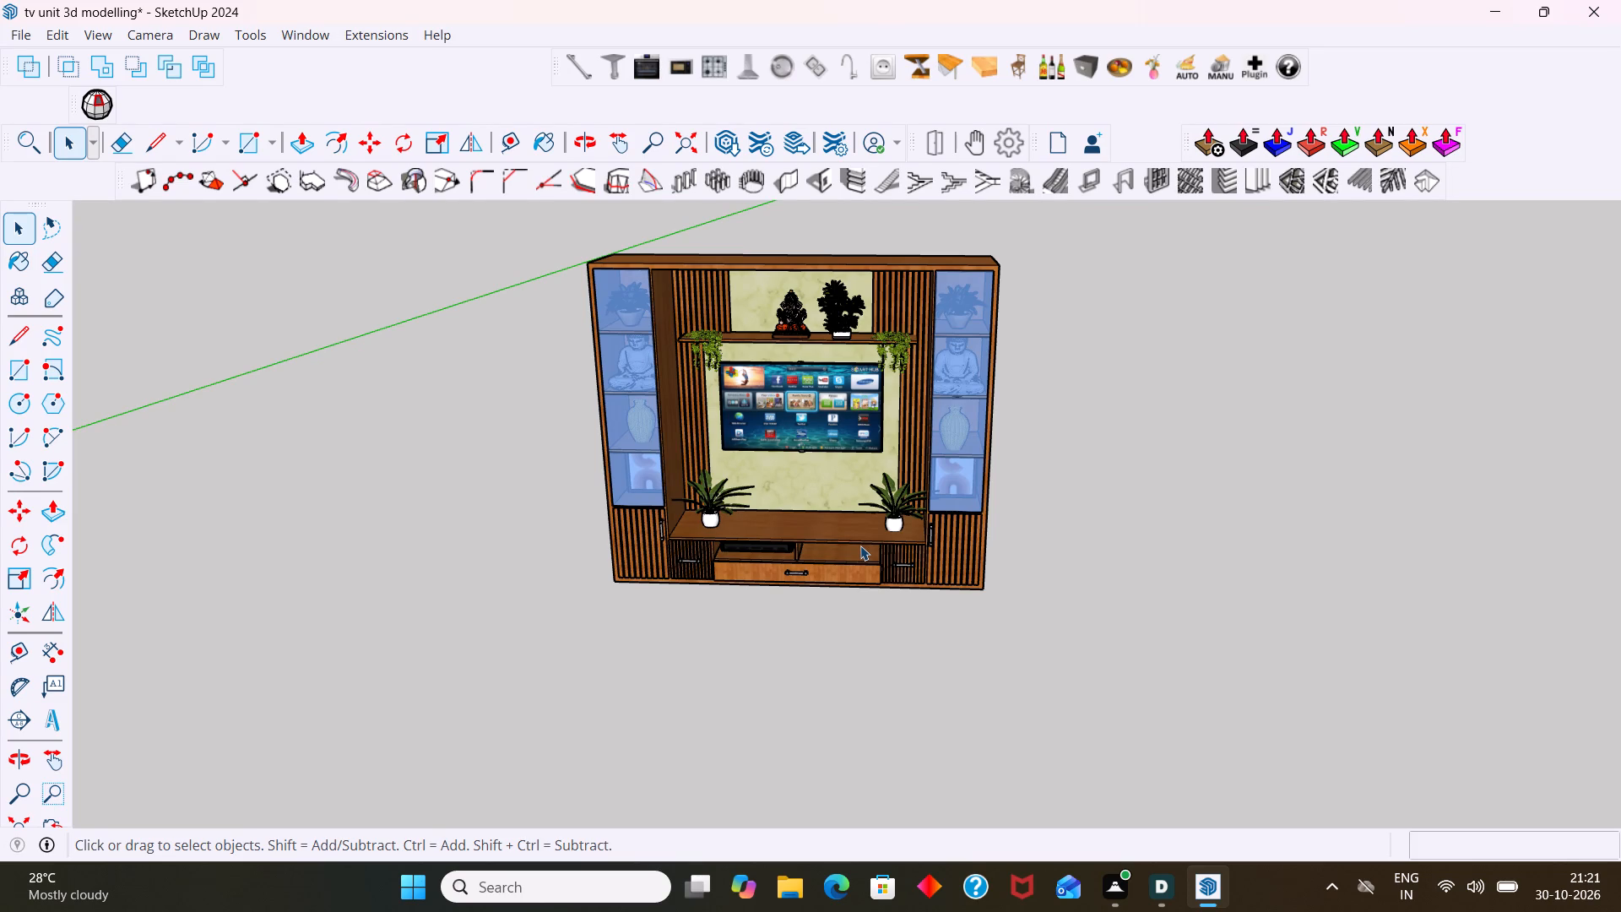
middle_drag(664, 399, 1185, 357)
scroll(676, 350, up, 7)
middle_drag(813, 355, 1112, 437)
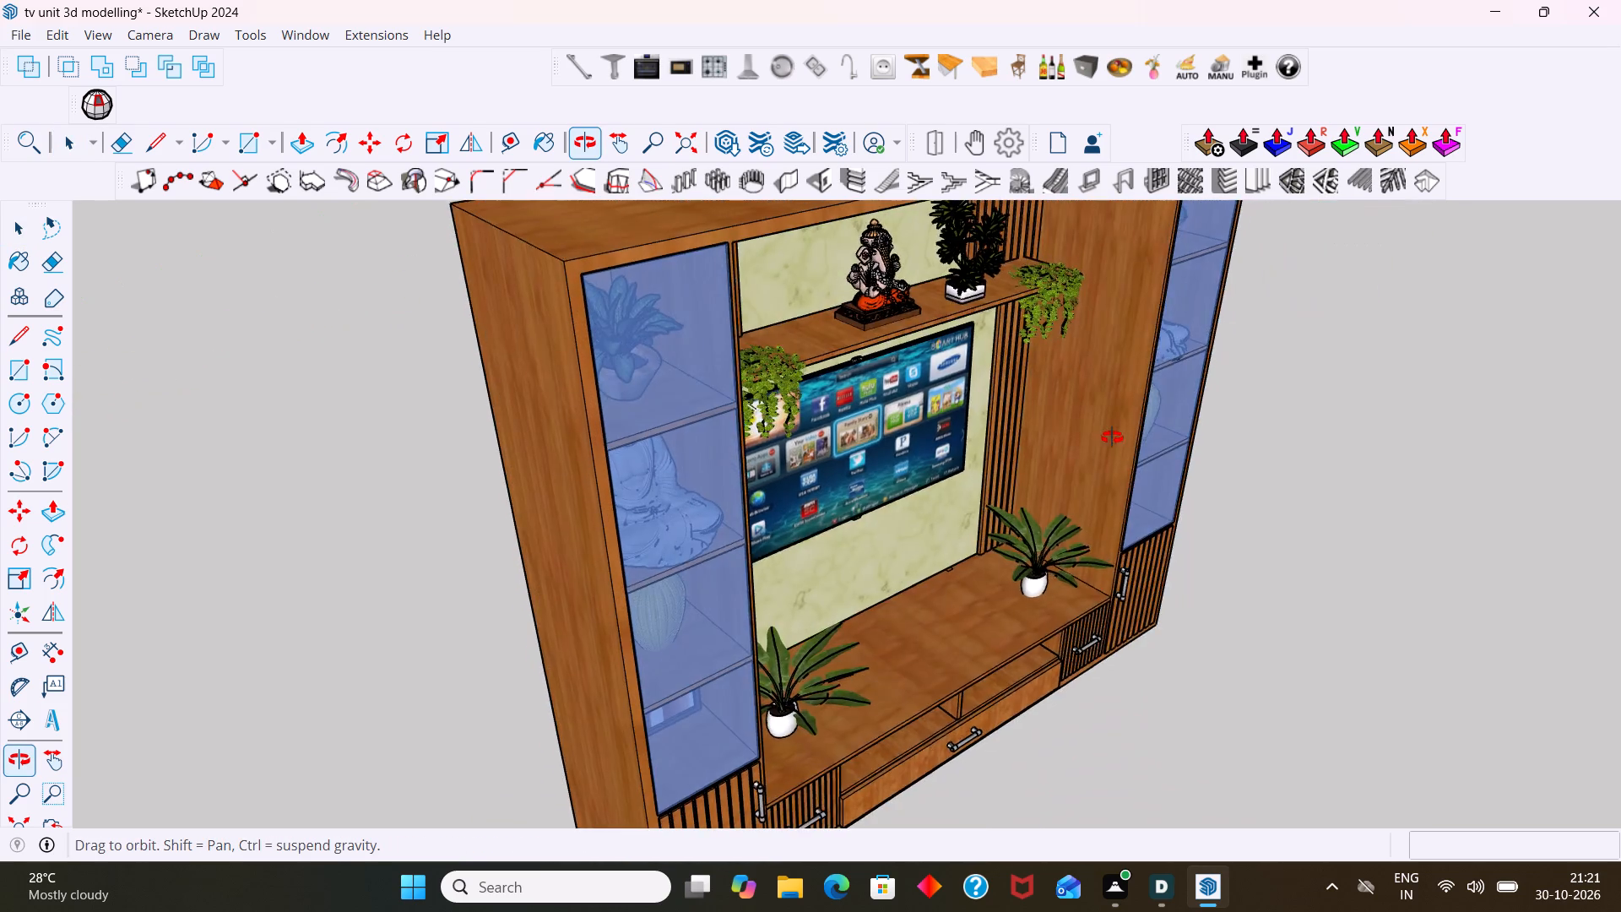
middle_drag(1112, 437, 920, 394)
scroll(920, 395, up, 1)
scroll(920, 394, down, 8)
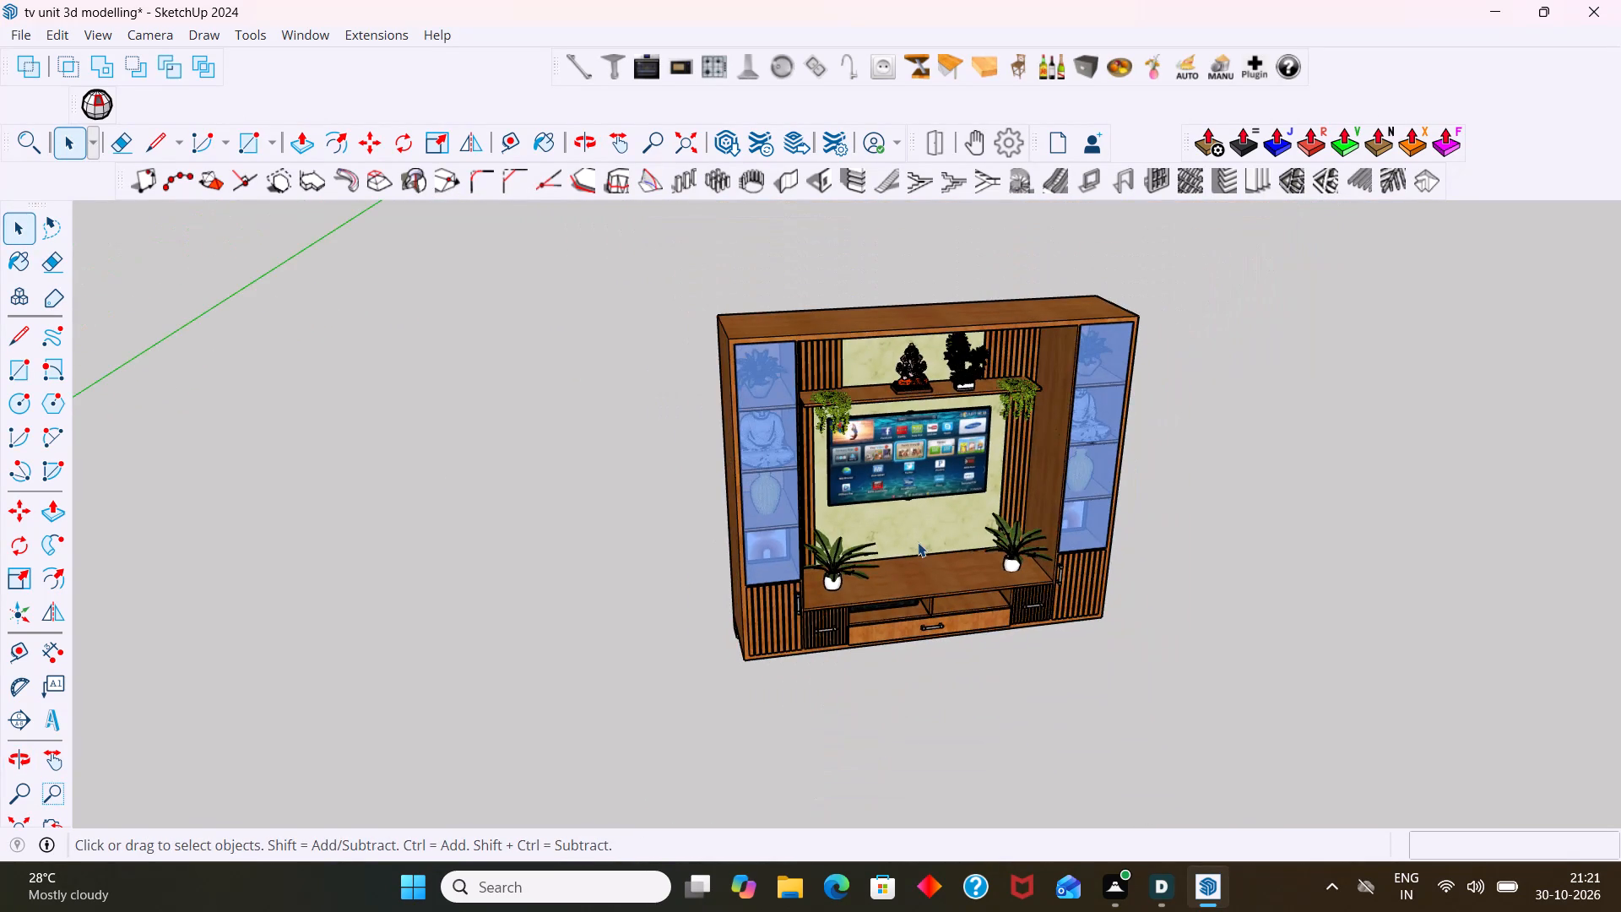
middle_drag(920, 542, 855, 542)
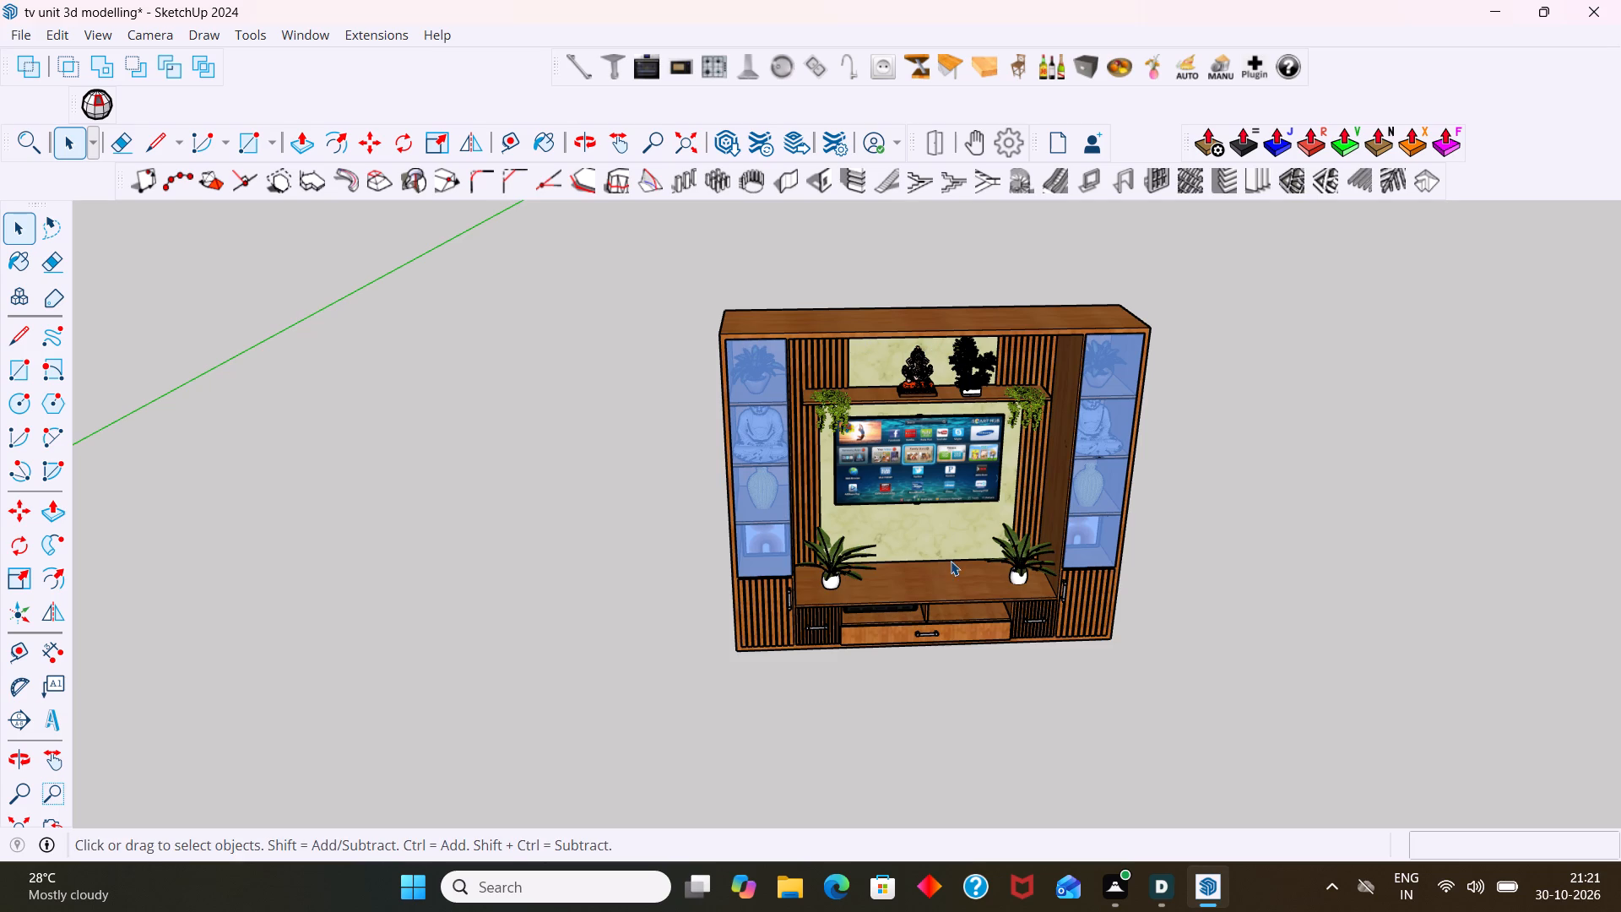
scroll(951, 561, up, 9)
middle_drag(1123, 592, 1016, 540)
scroll(975, 623, up, 2)
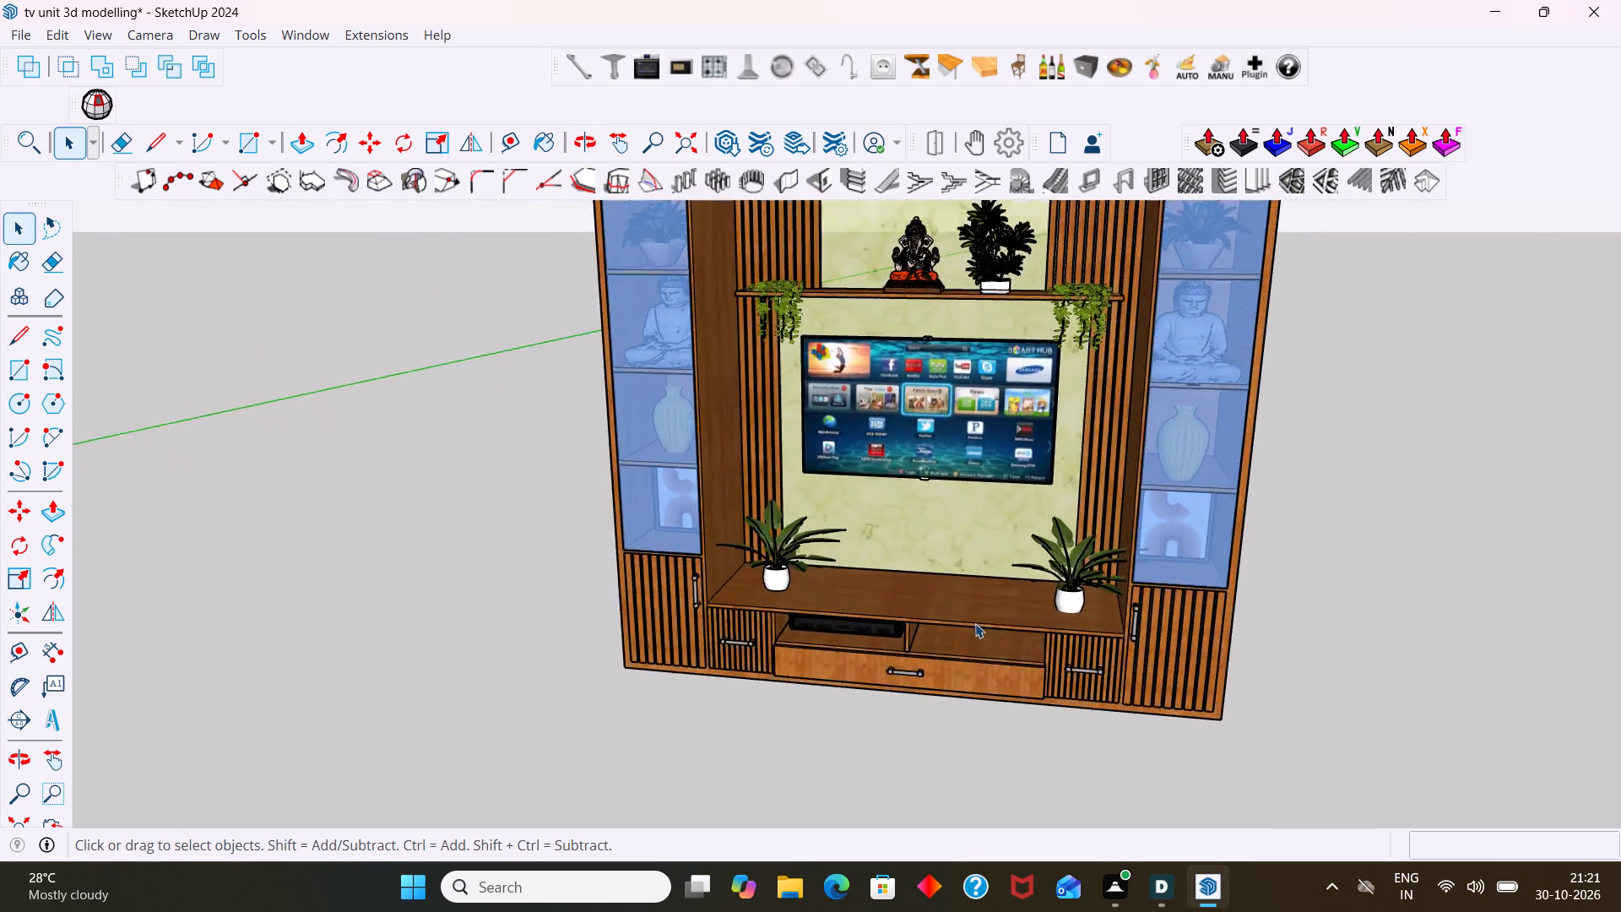
scroll(975, 623, up, 9)
middle_drag(907, 627, 930, 589)
scroll(930, 590, down, 8)
scroll(900, 605, up, 8)
scroll(831, 598, down, 2)
Search 3D Warehouse for "sound bar", replacing the previous search term.
click(308, 37)
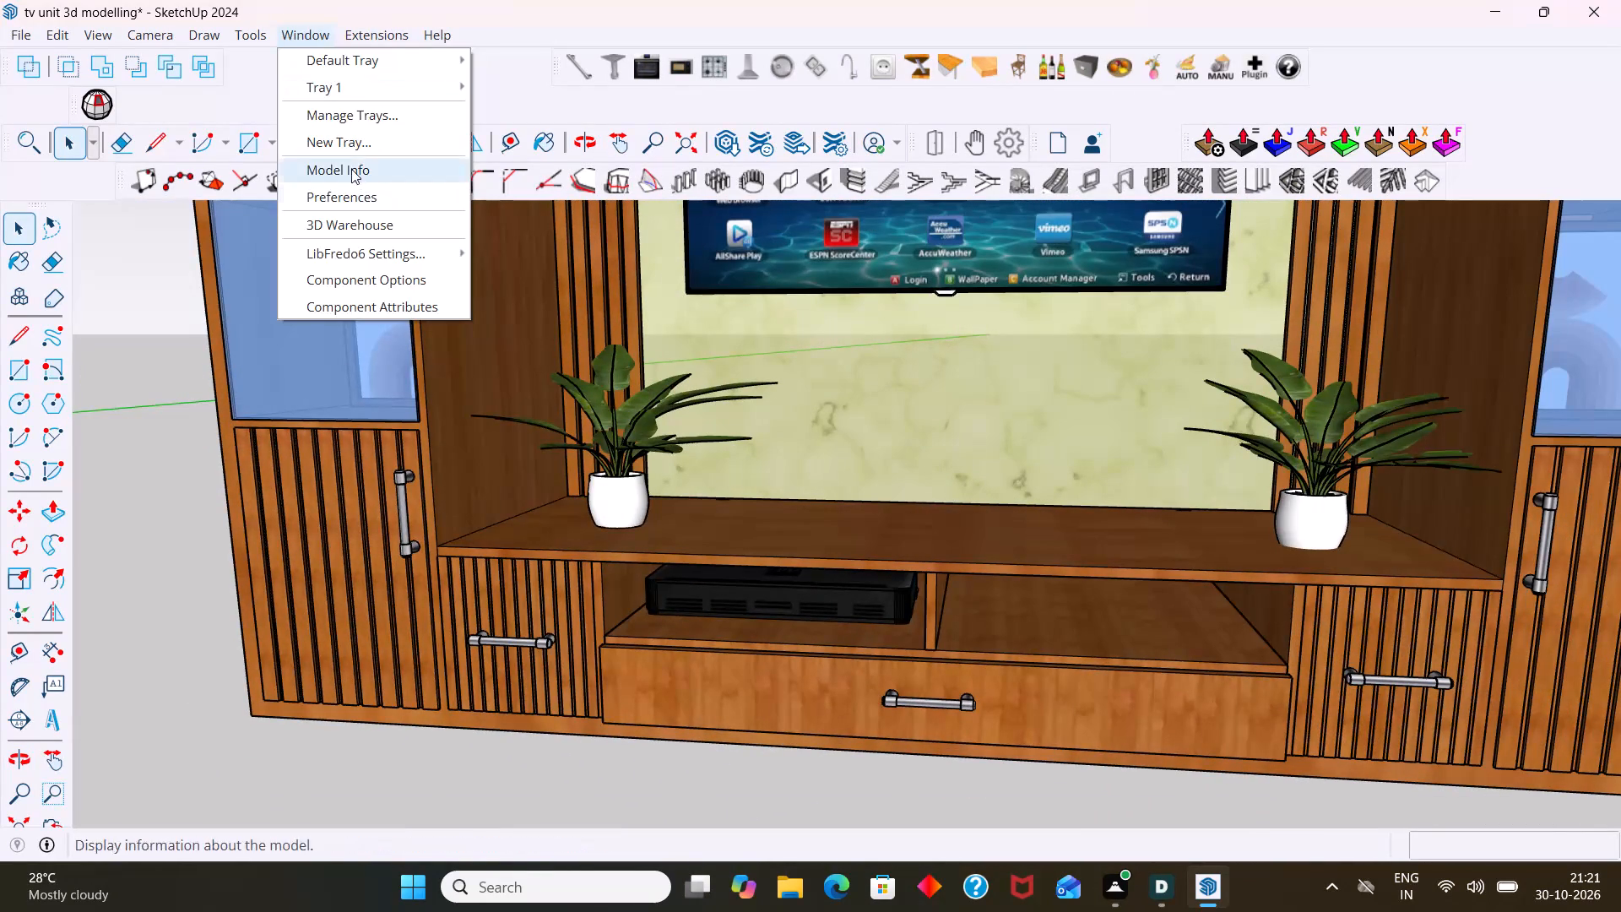
click(359, 220)
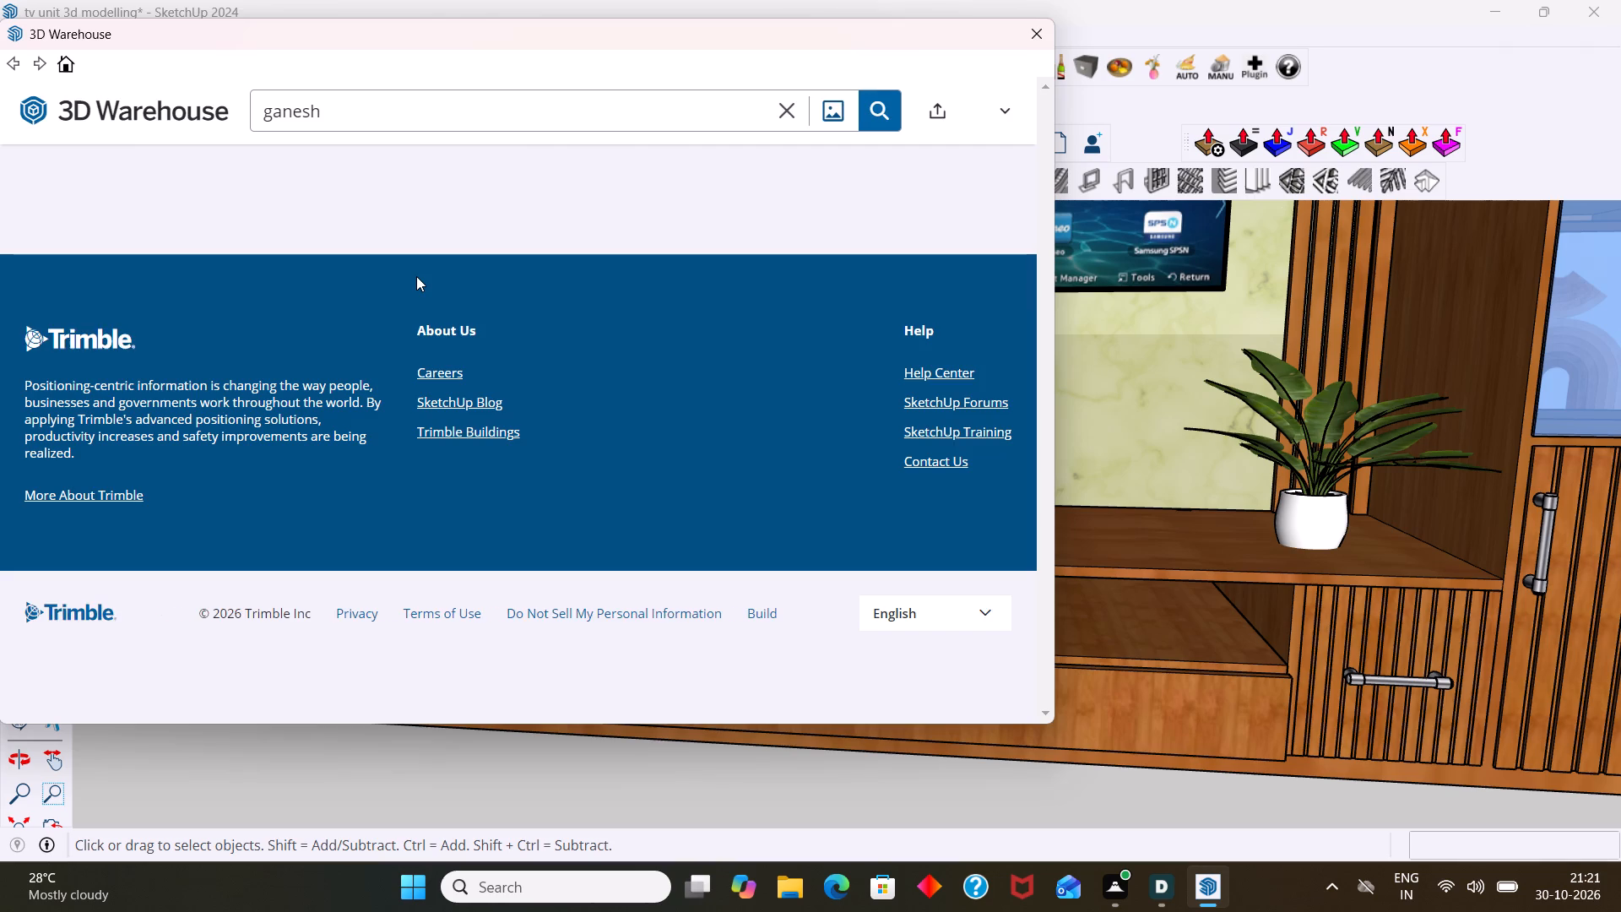
click(351, 113)
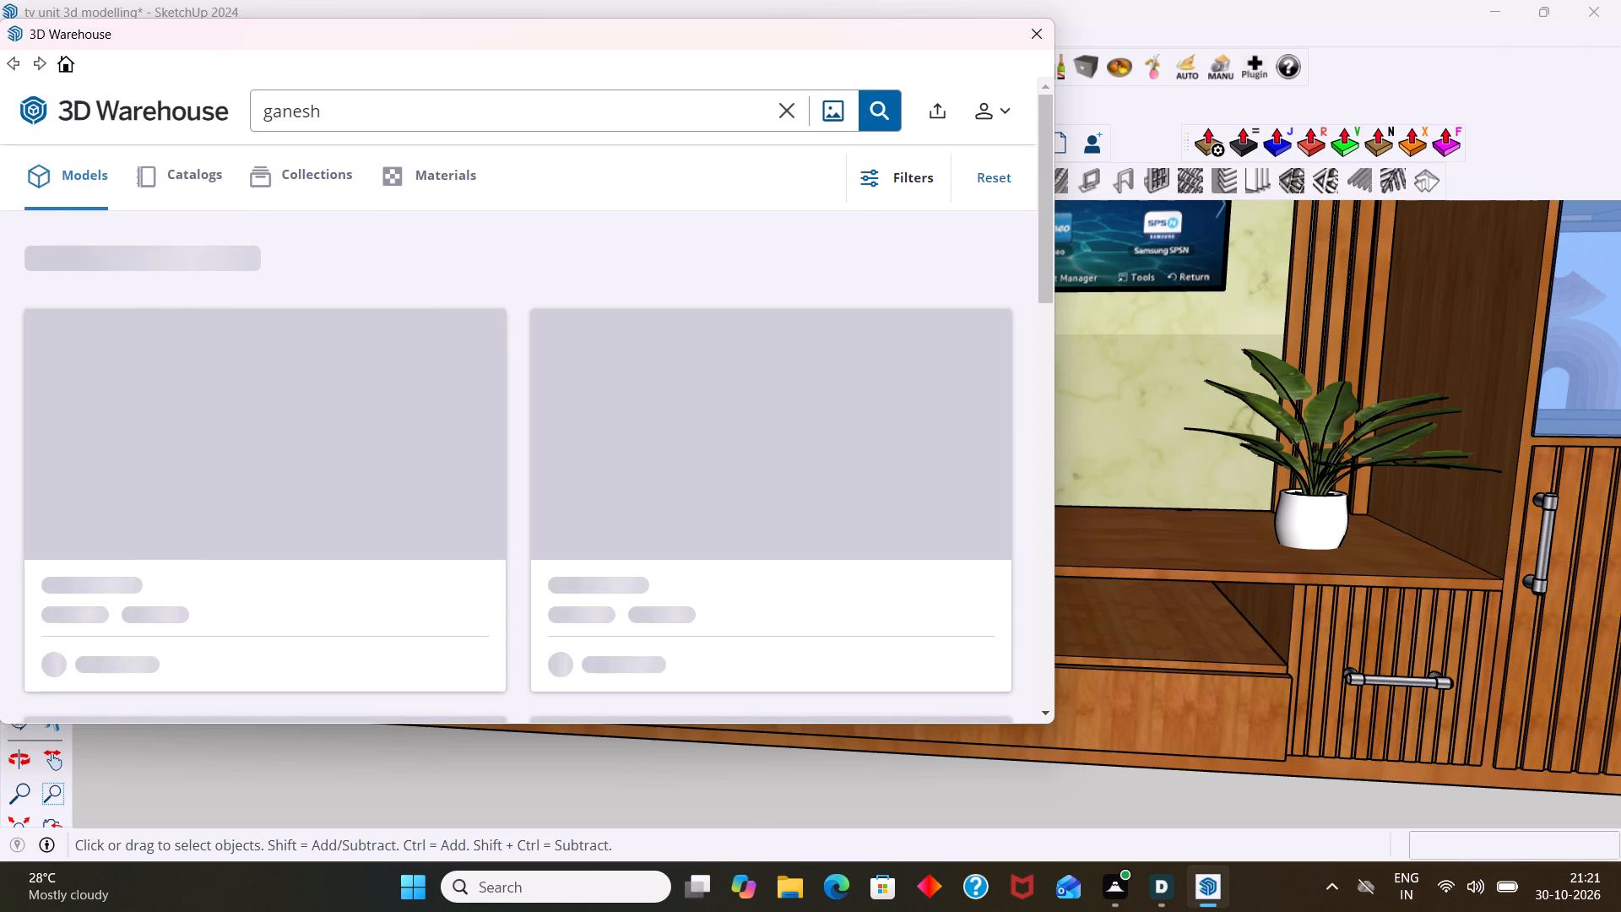
key(BackSpace)
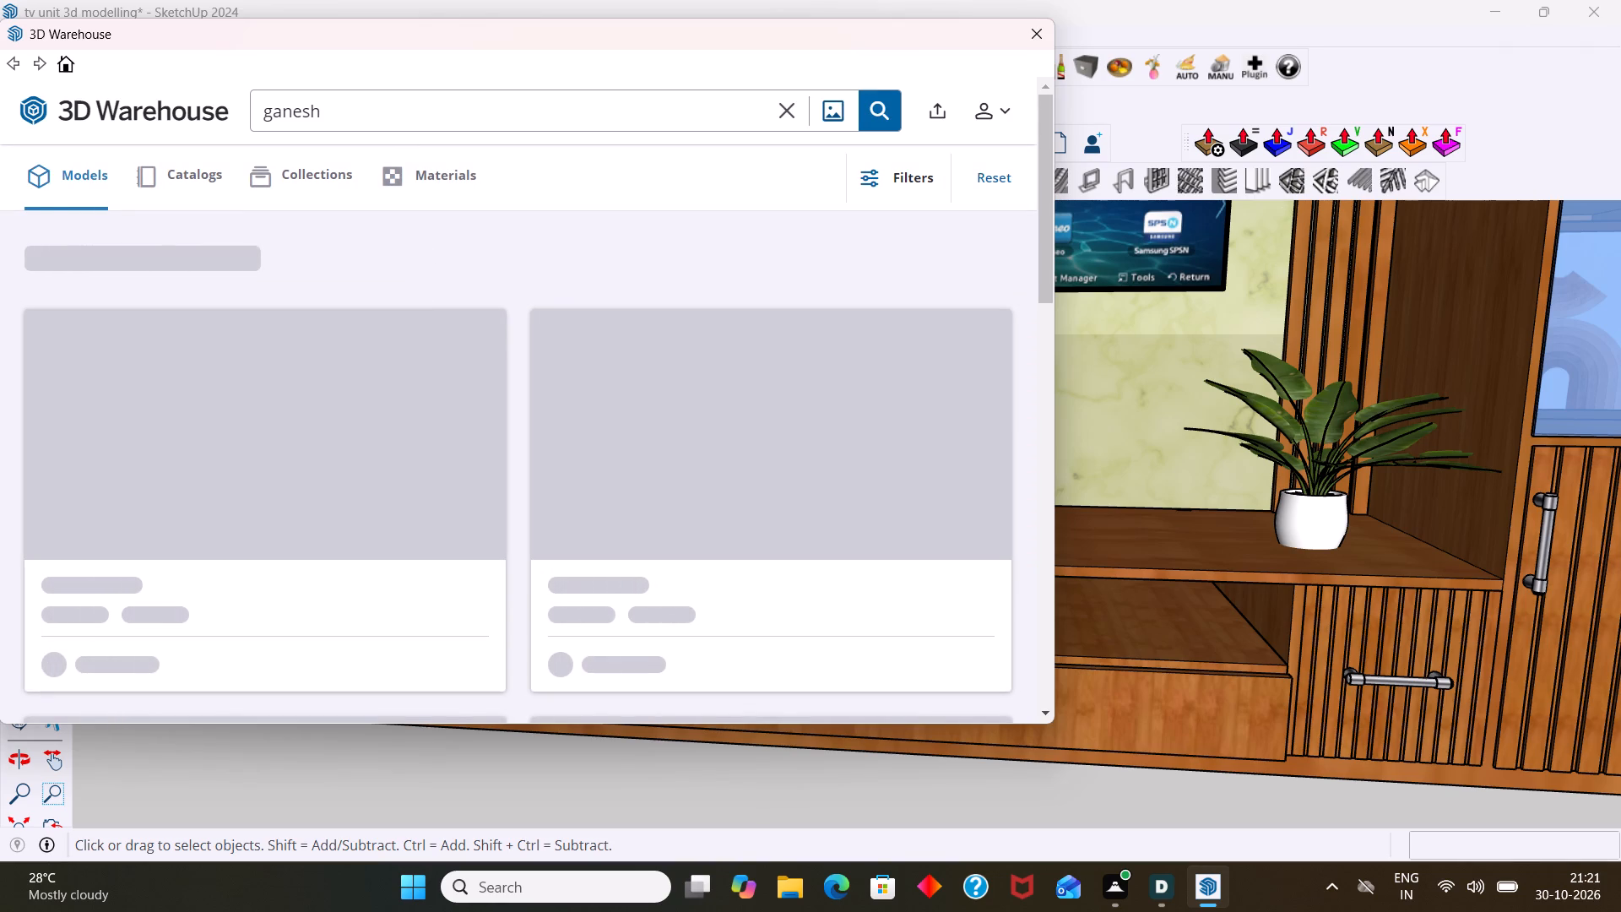
click(327, 119)
key(BackSpace)
key(BackSpace)
key(BackSpace)
key(BackSpace)
key(BackSpace)
key(BackSpace)
key(BackSpace)
key(BackSpace)
key(BackSpace)
key(BackSpace)
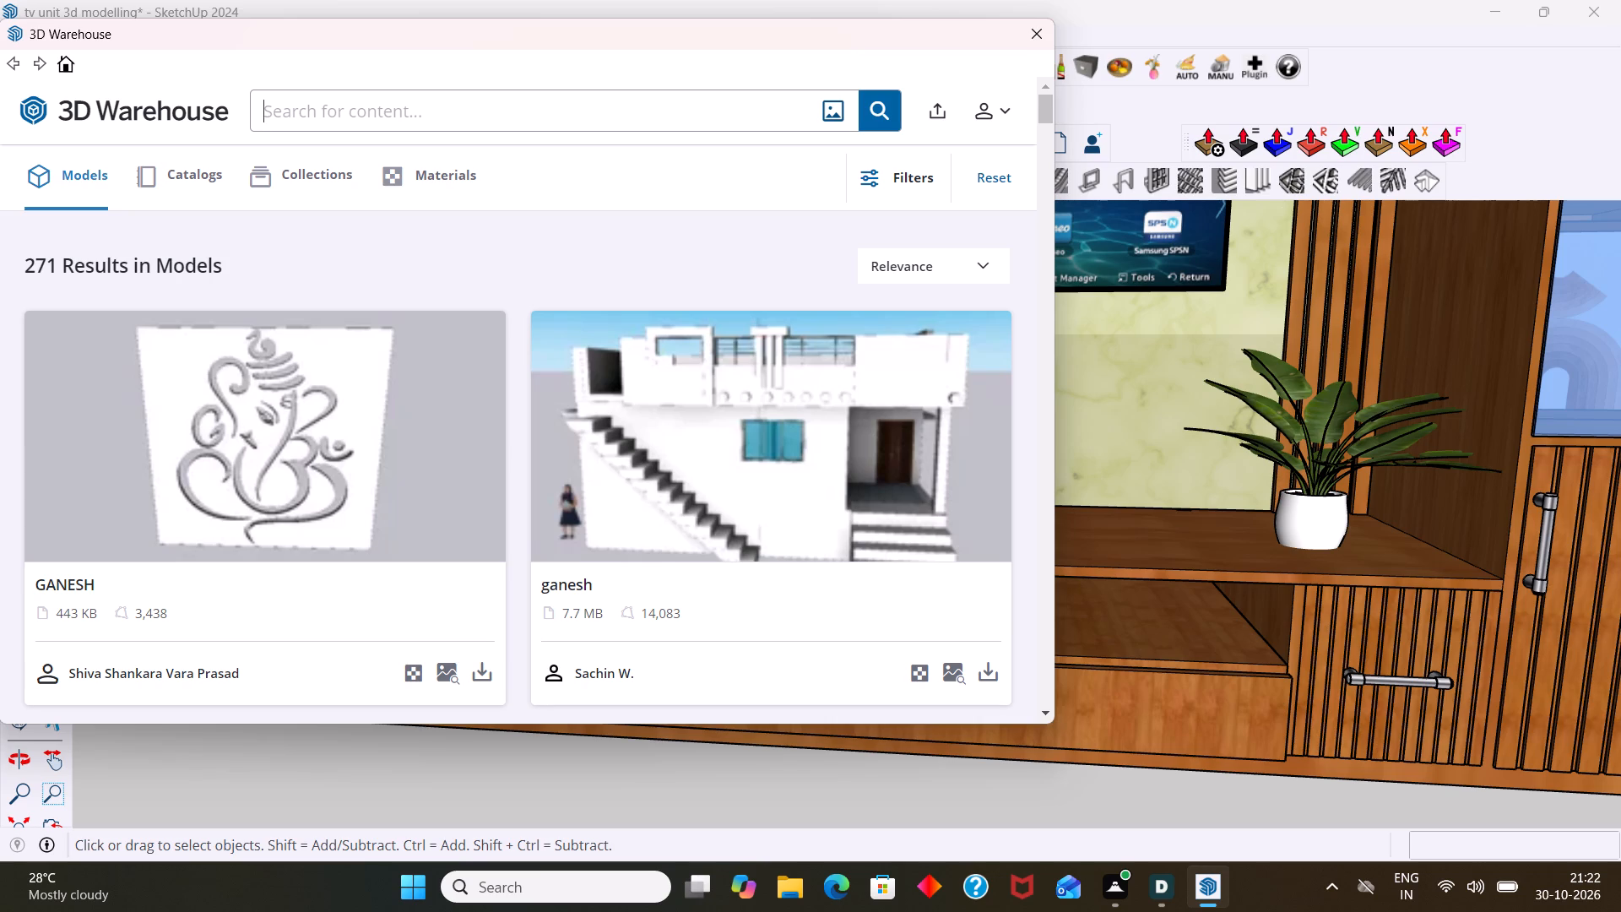
text(so)
key(u)
text(nd)
key(space)
text(bar)
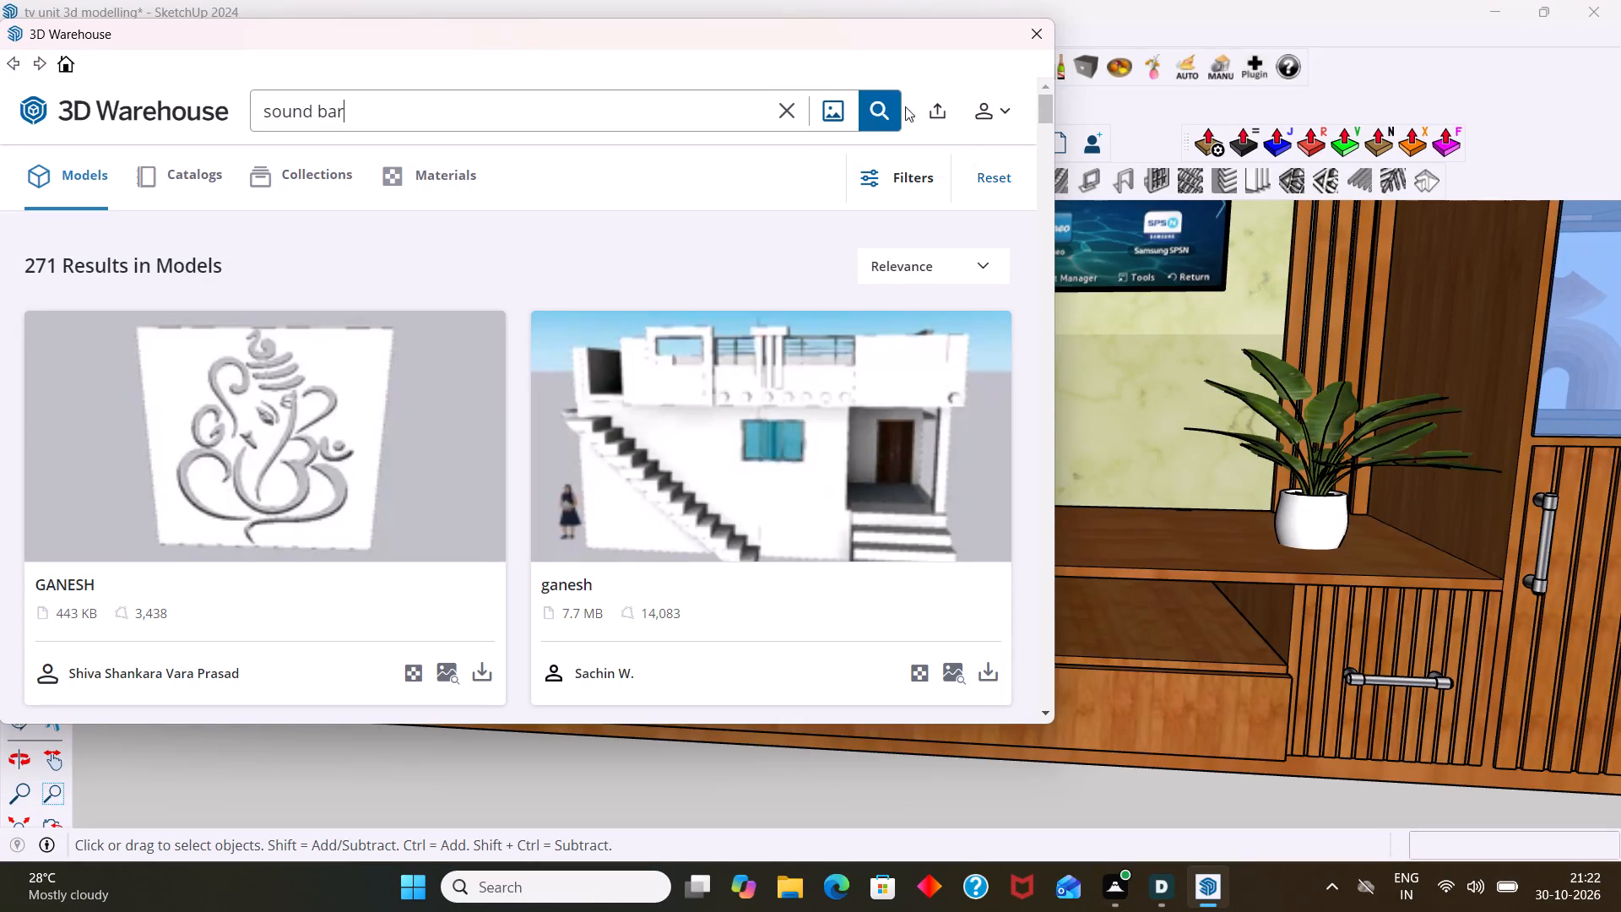
click(881, 115)
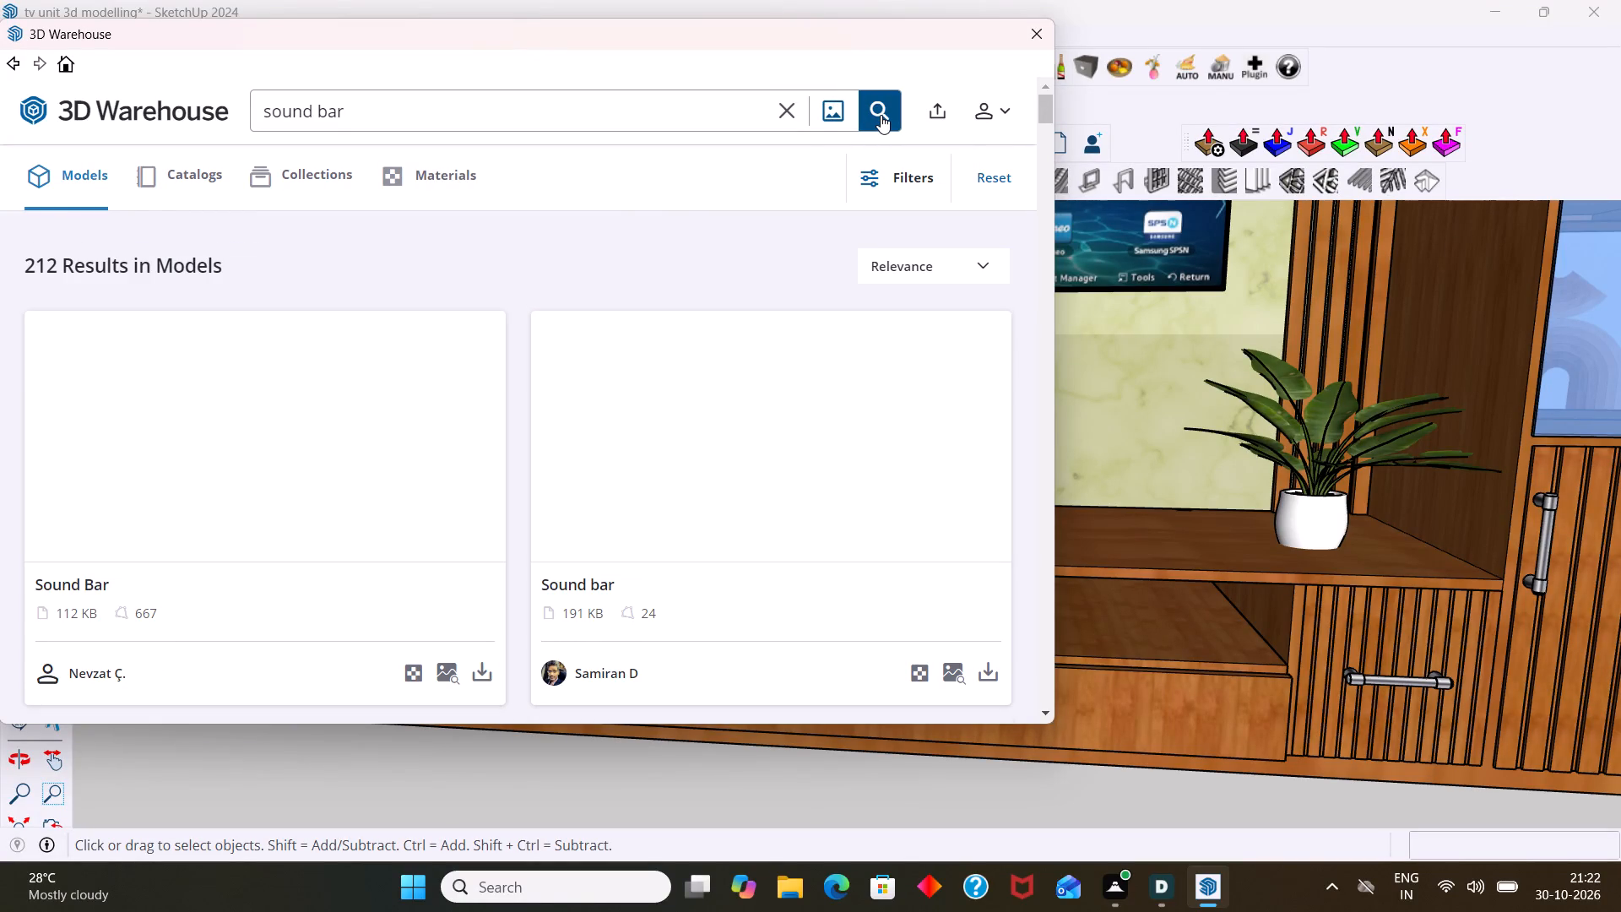
Browse the sound bar results and load the 1.1 MB "Sound bar" model directly into the TV unit model.
scroll(797, 404, down, 4)
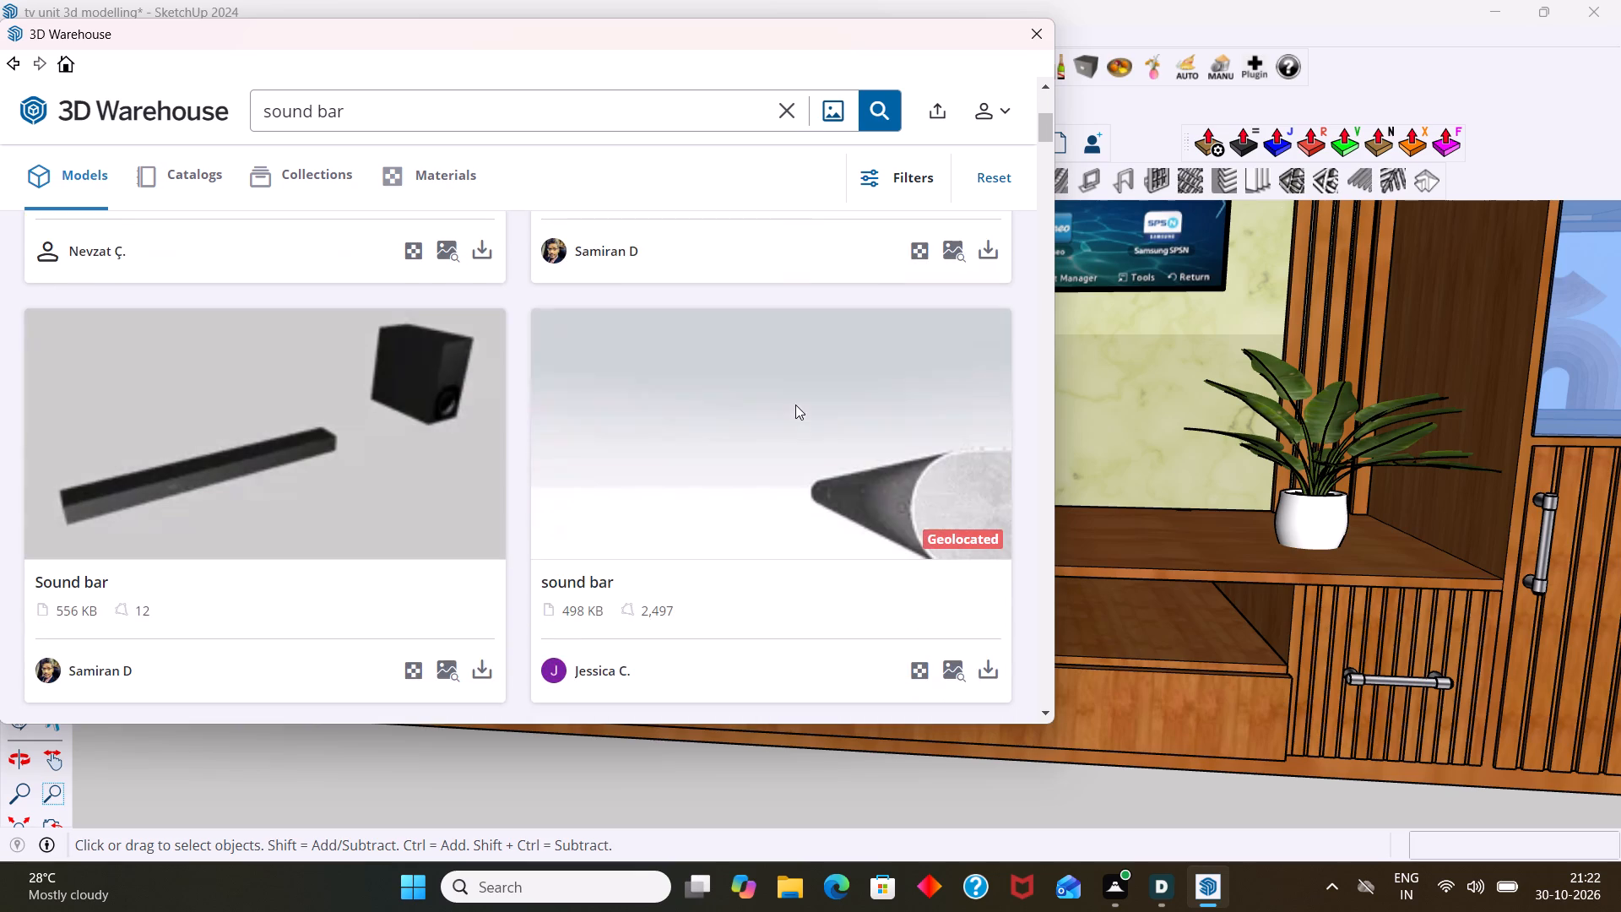
scroll(666, 467, up, 5)
scroll(439, 492, down, 1)
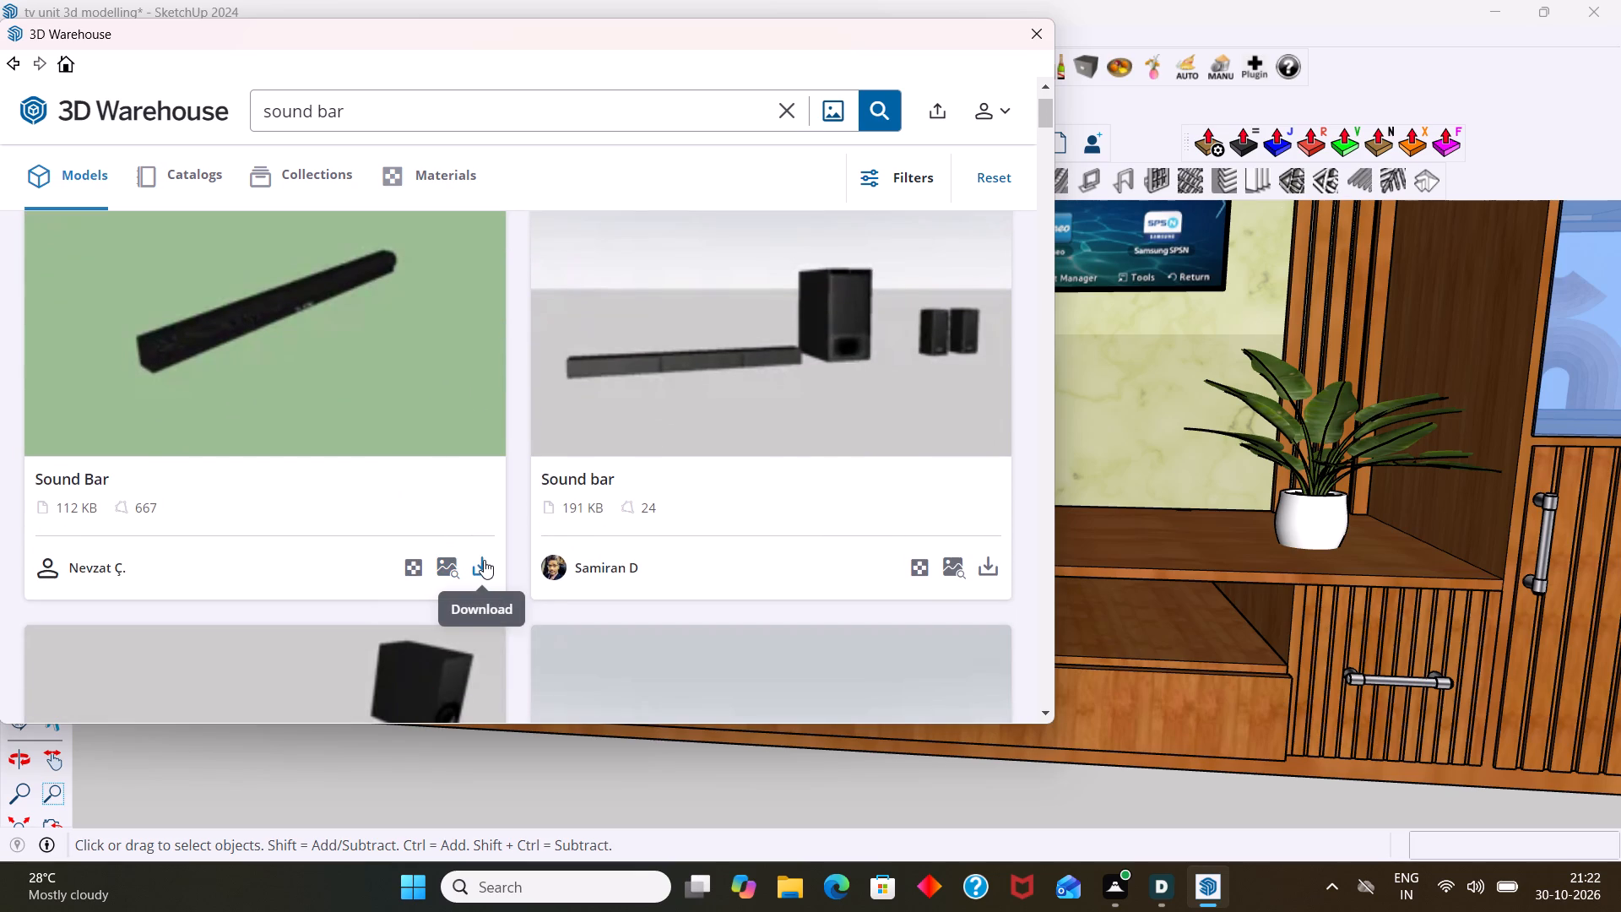
scroll(484, 560, down, 9)
scroll(510, 549, up, 2)
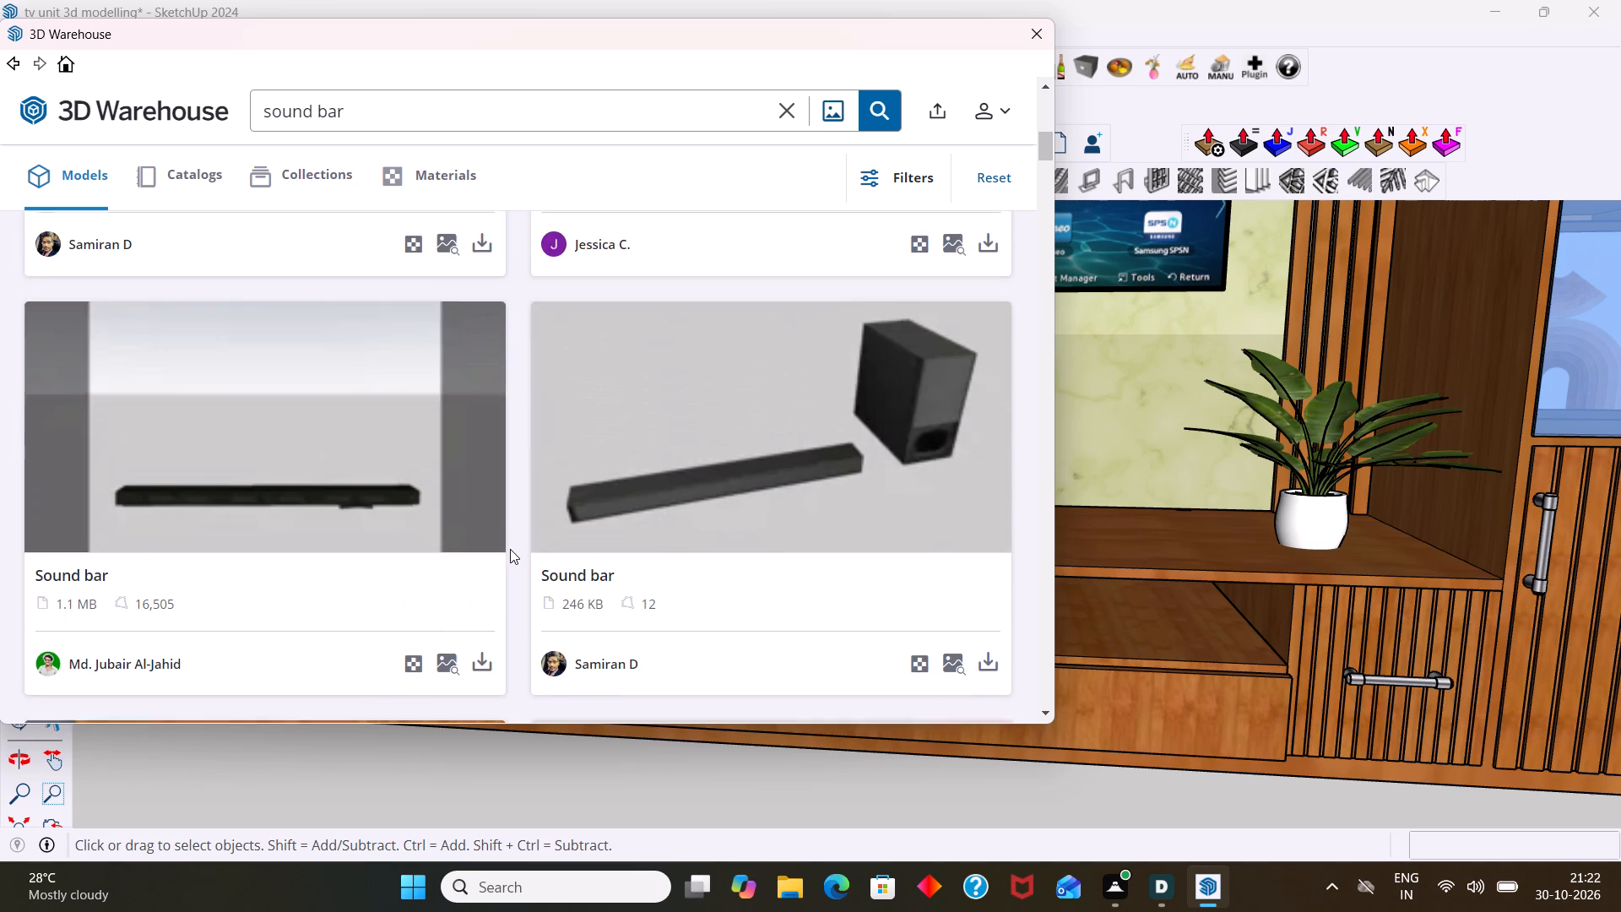
scroll(510, 549, down, 3)
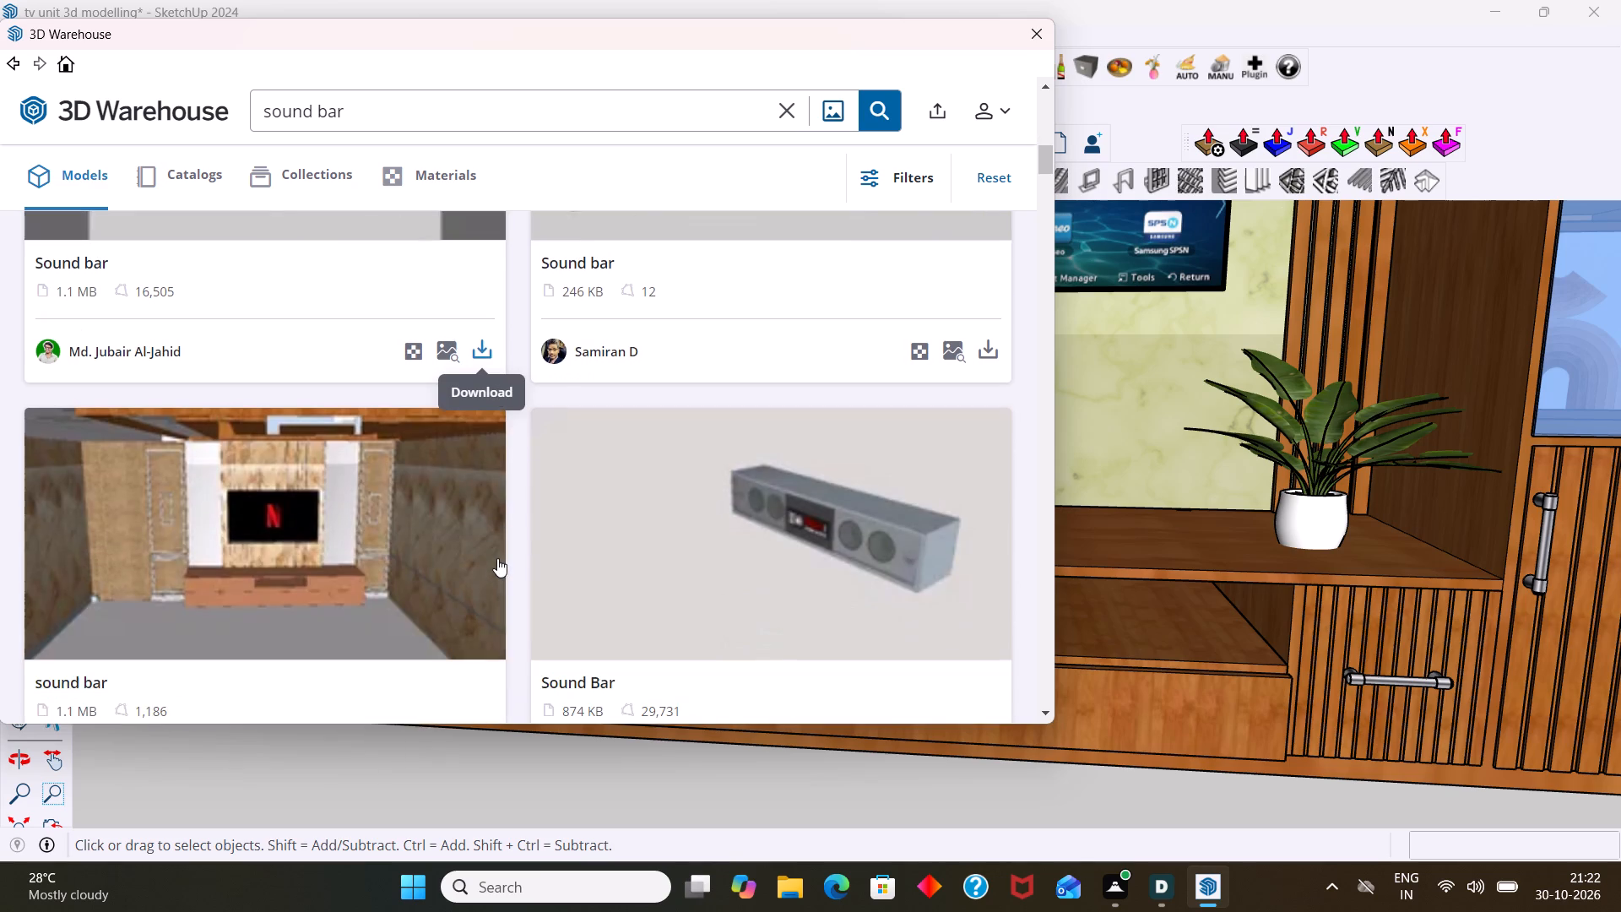
scroll(497, 558, up, 2)
click(483, 557)
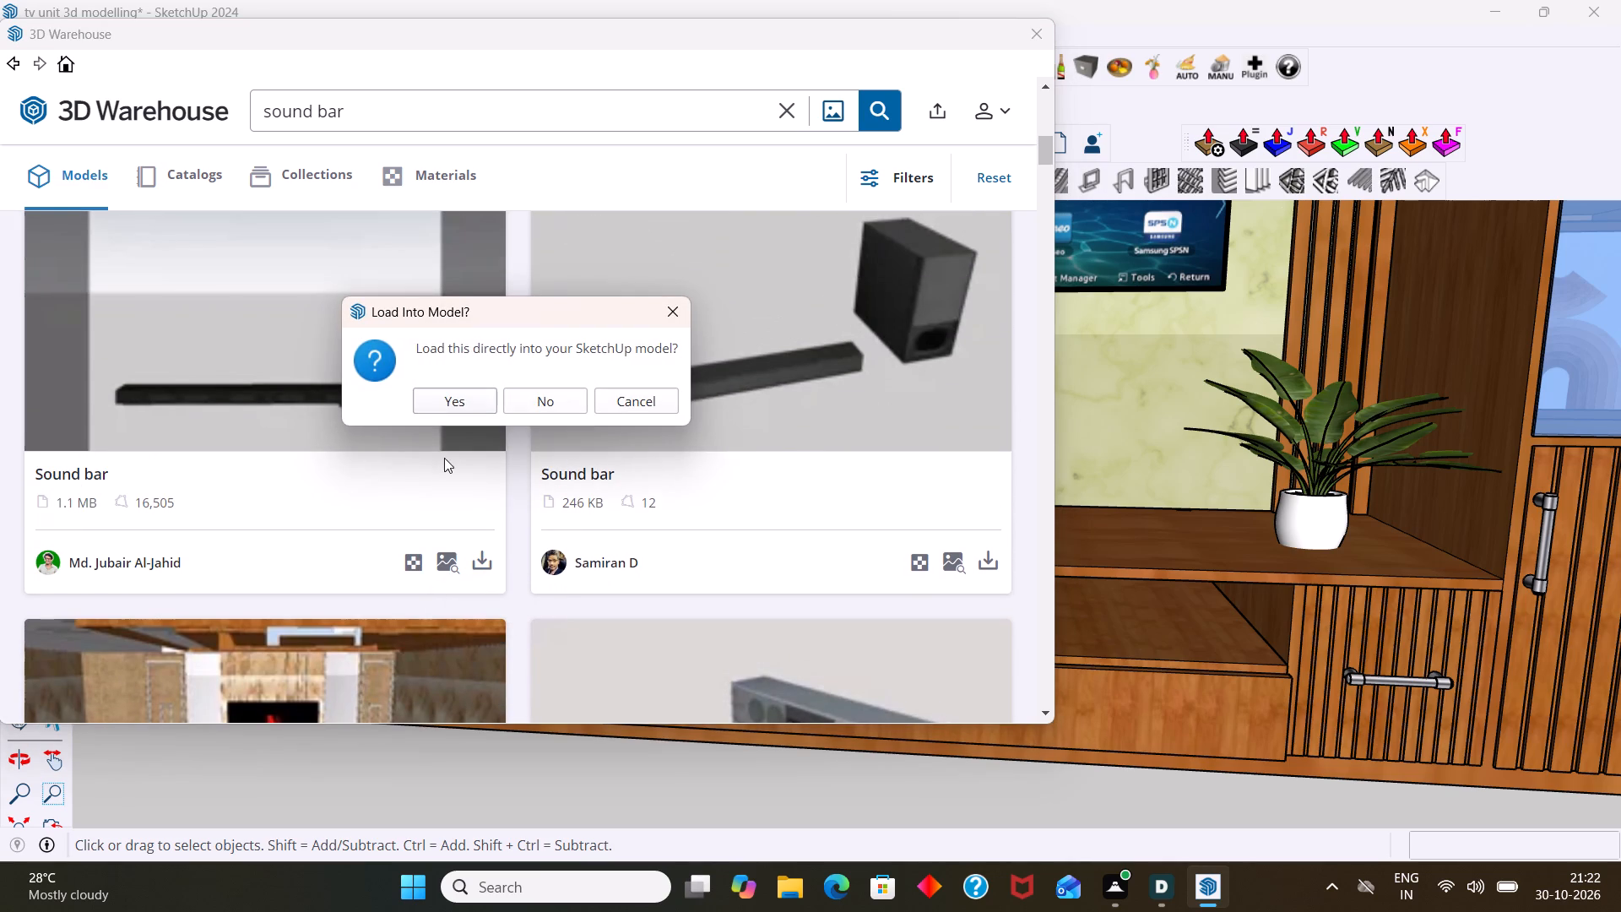
click(435, 411)
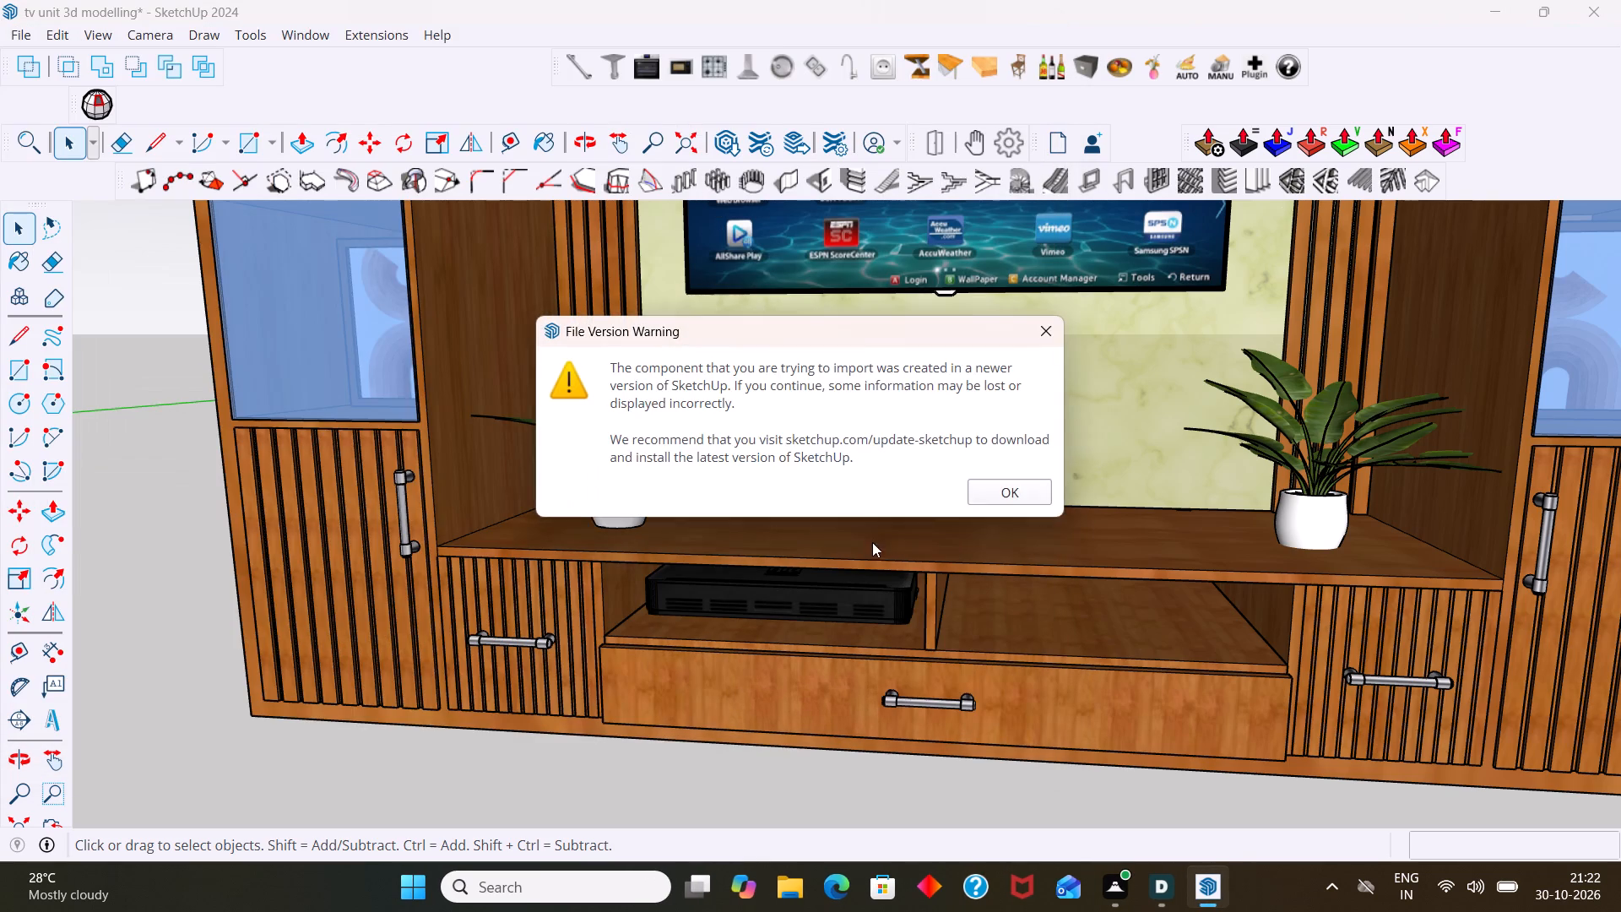
click(986, 497)
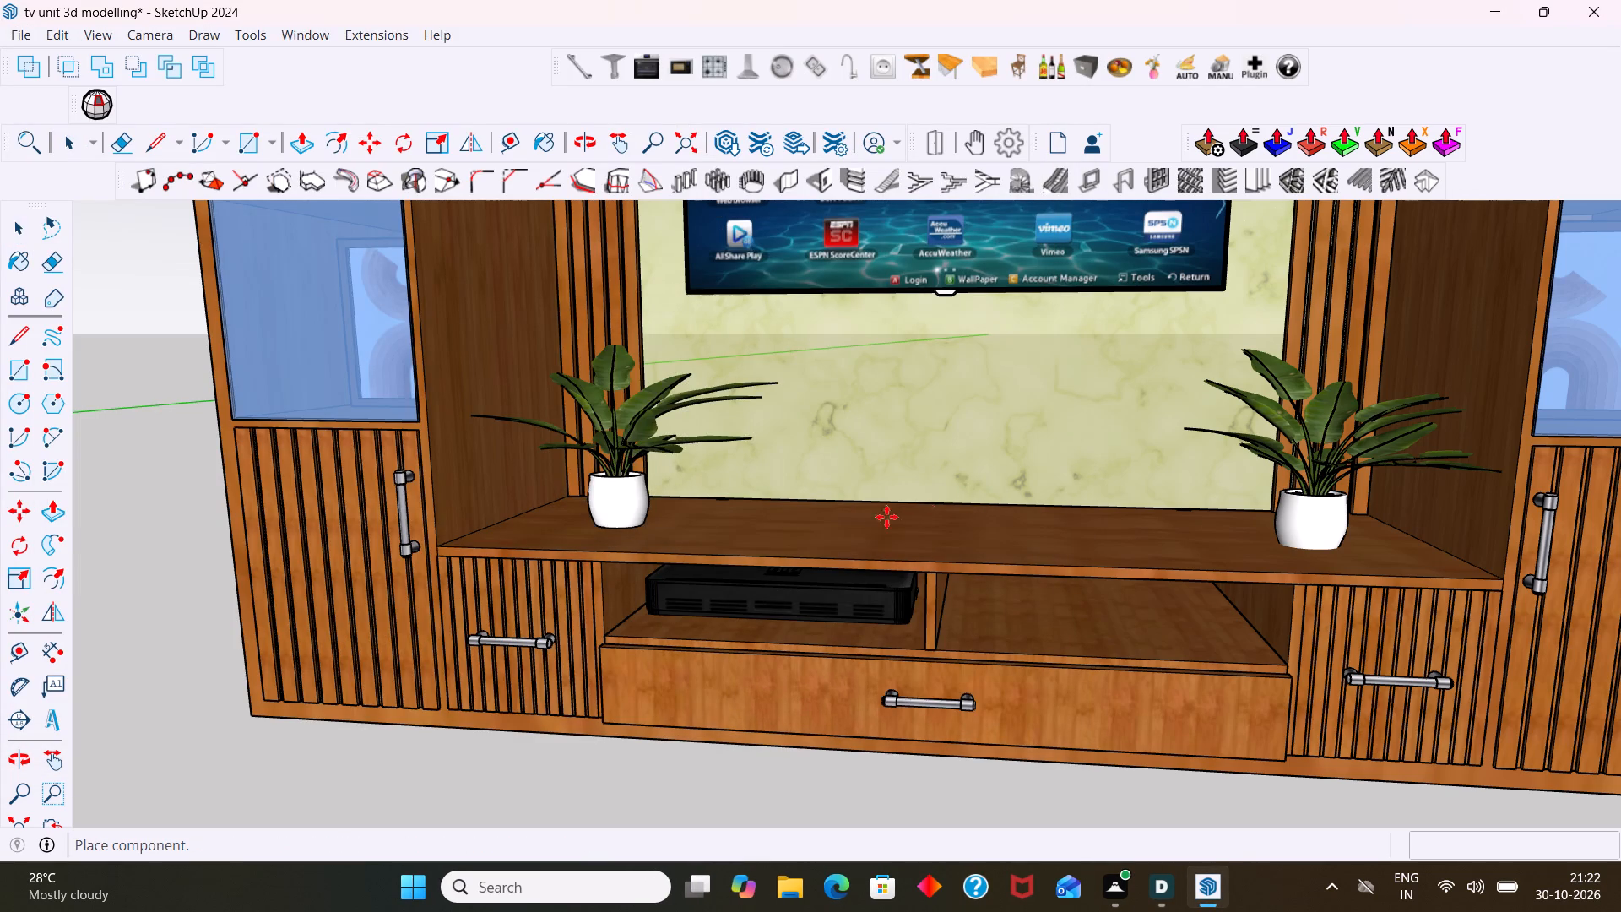
Place the sound bar on the console top against the back panel, behind the two potted plants.
scroll(812, 542, down, 5)
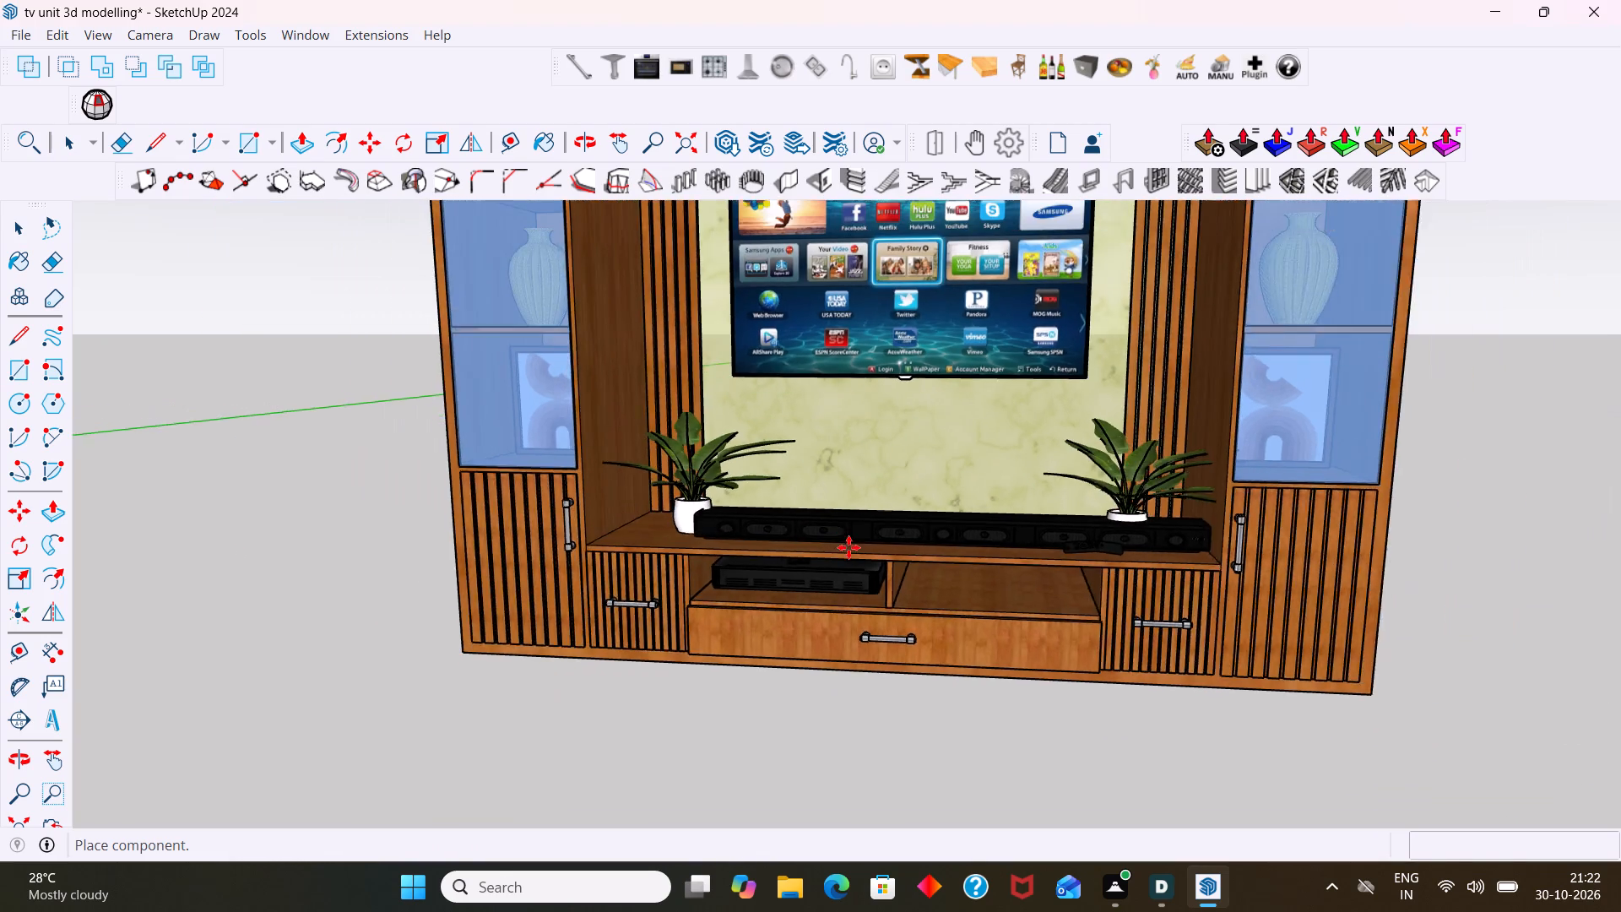
scroll(848, 547, down, 2)
scroll(773, 541, up, 6)
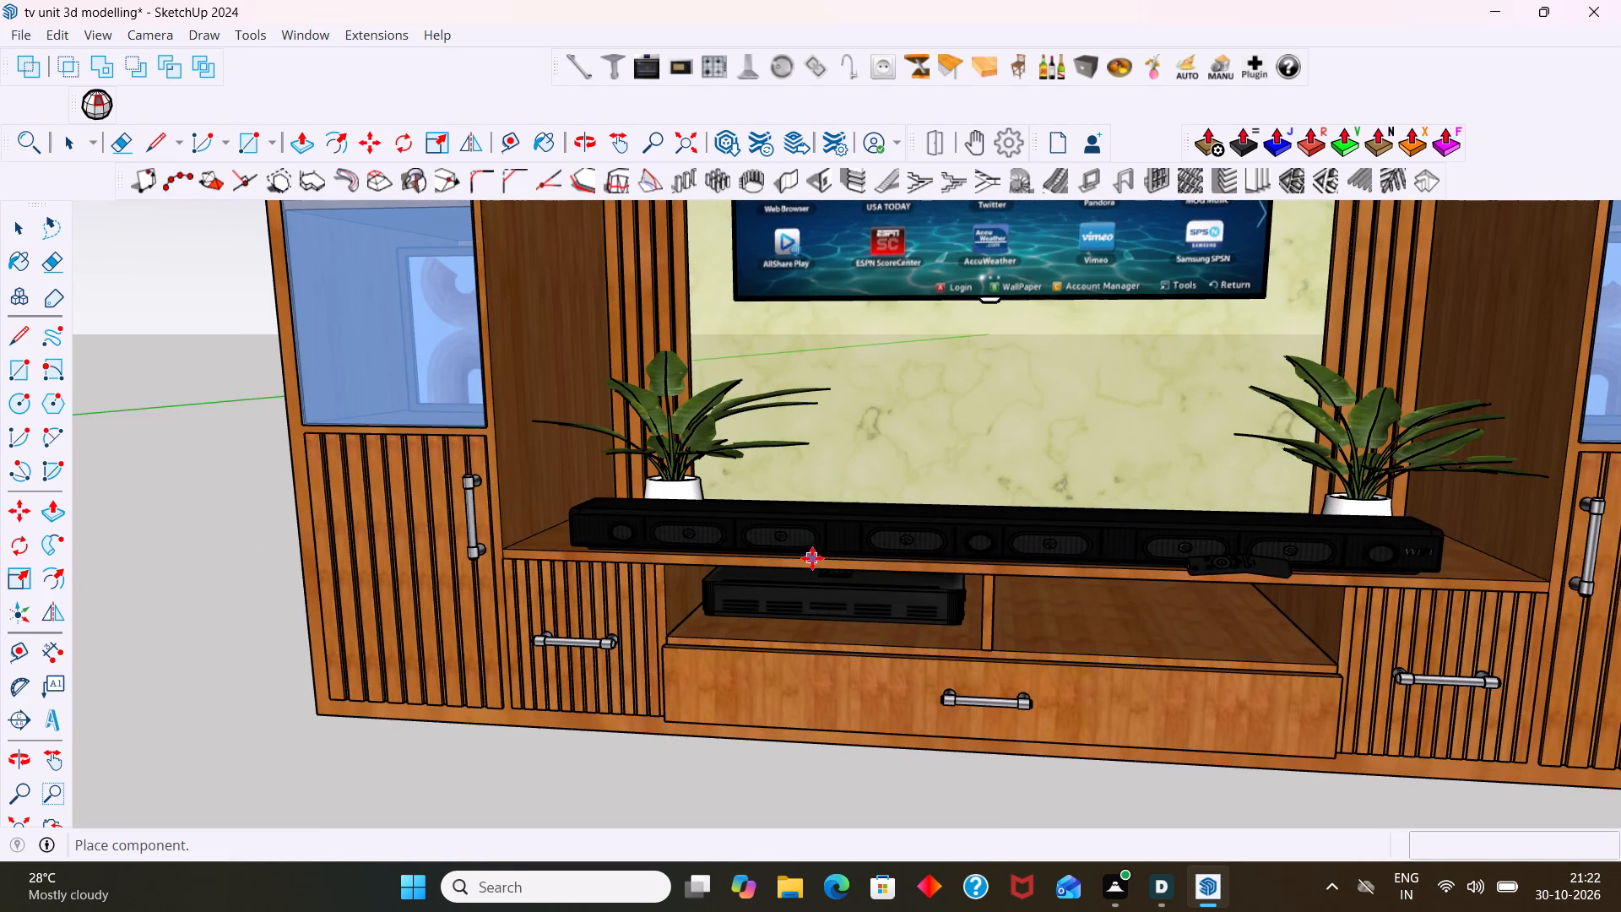
scroll(821, 557, down, 6)
scroll(840, 551, up, 4)
middle_drag(839, 548, 828, 806)
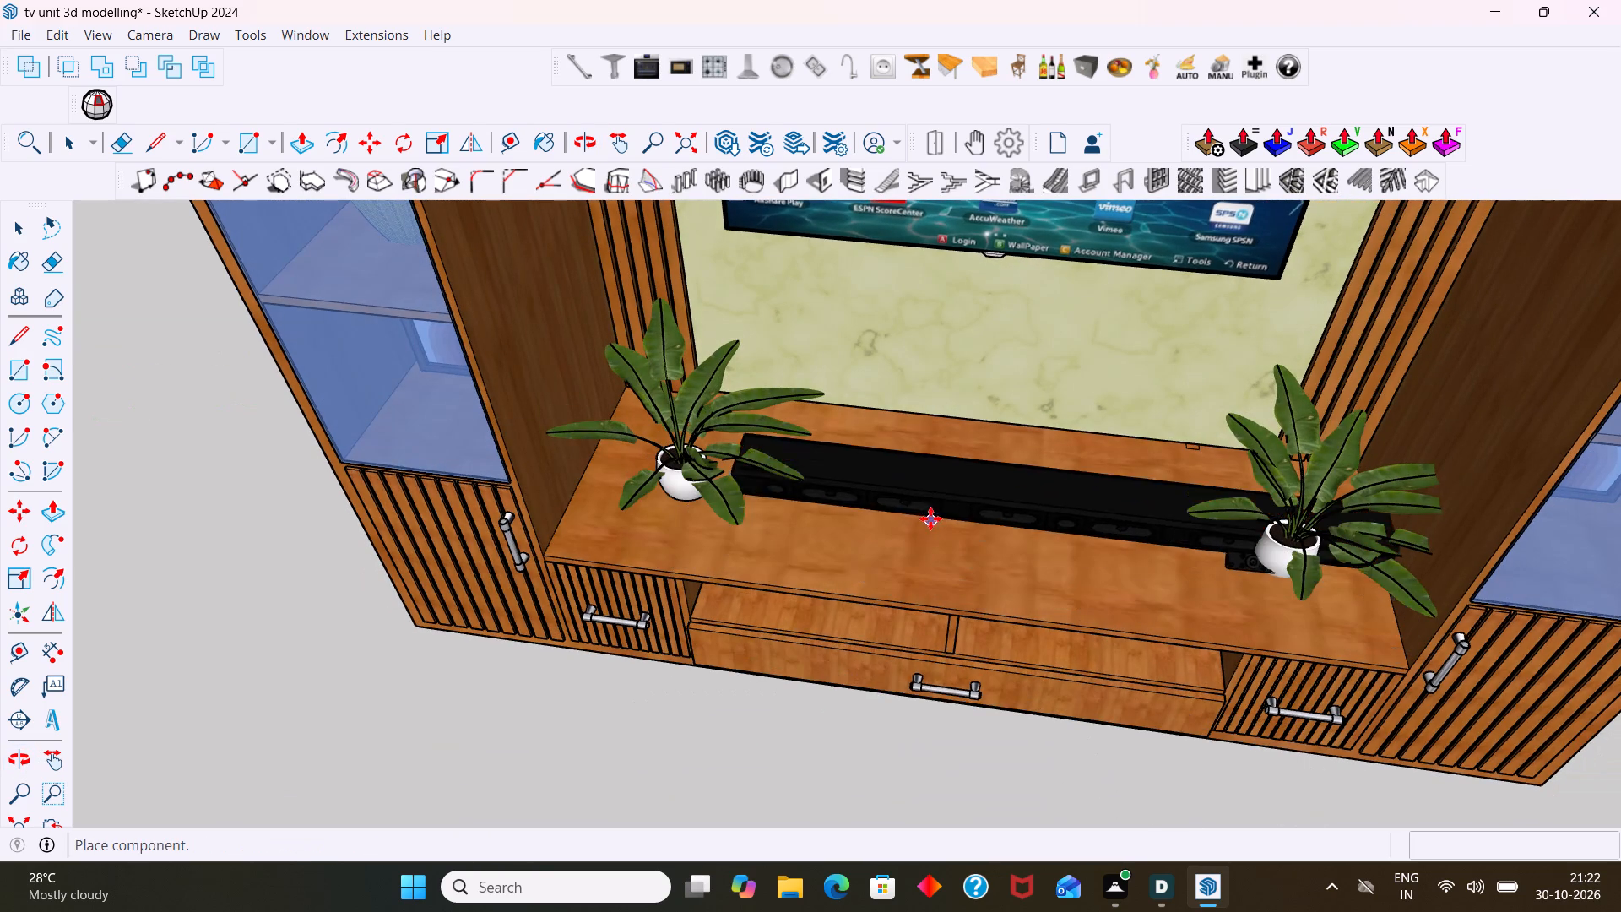
middle_drag(886, 462, 881, 725)
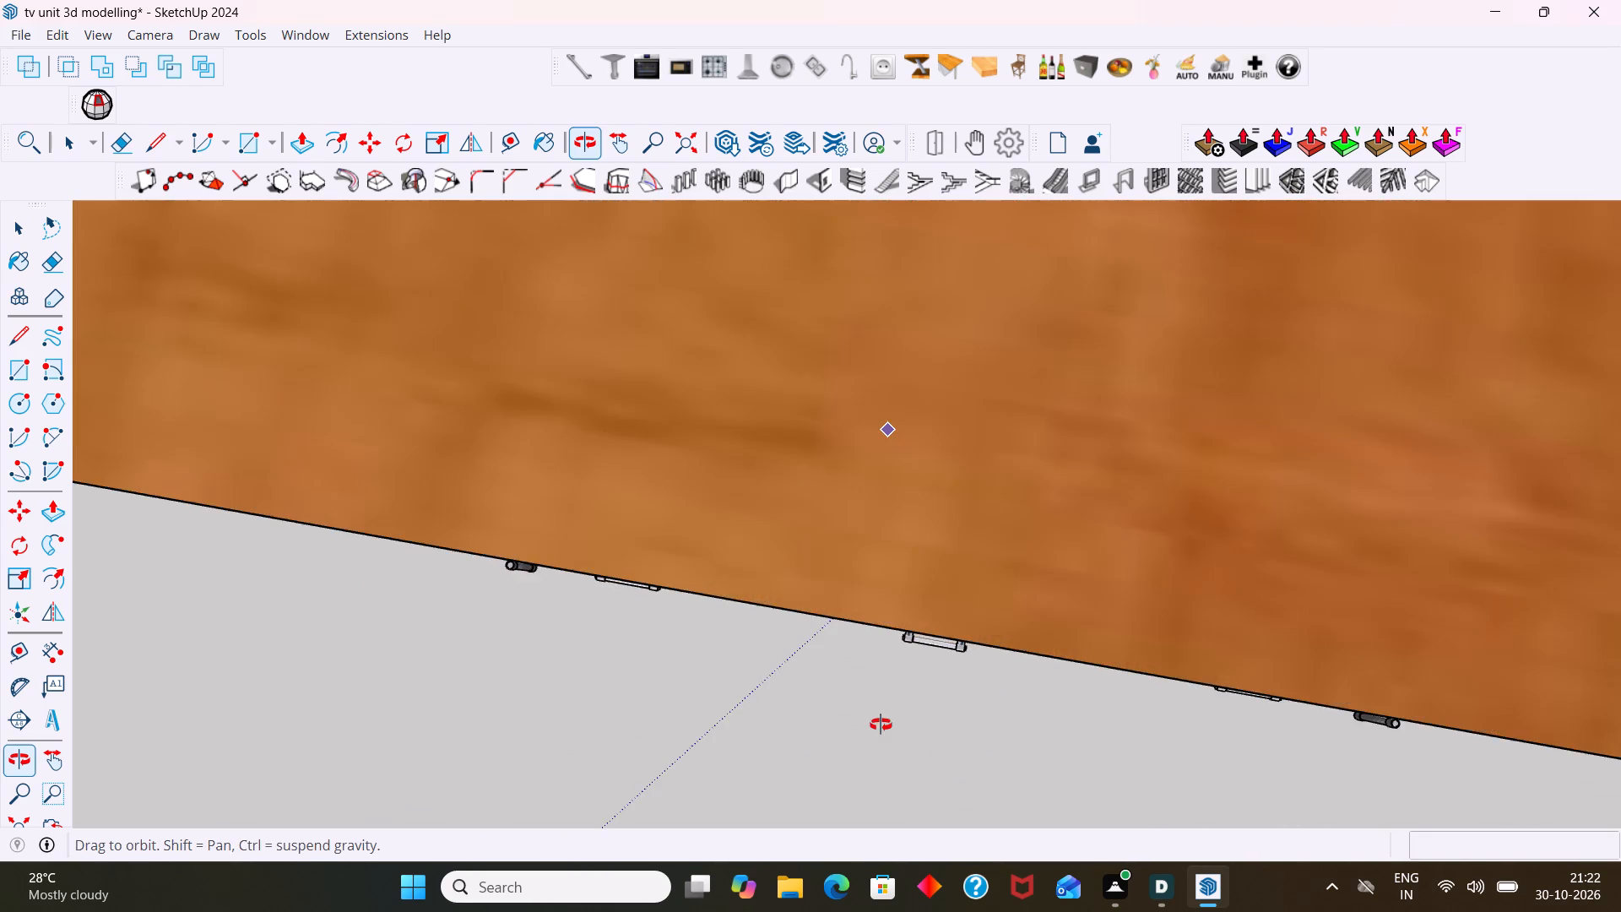
middle_drag(881, 725, 882, 649)
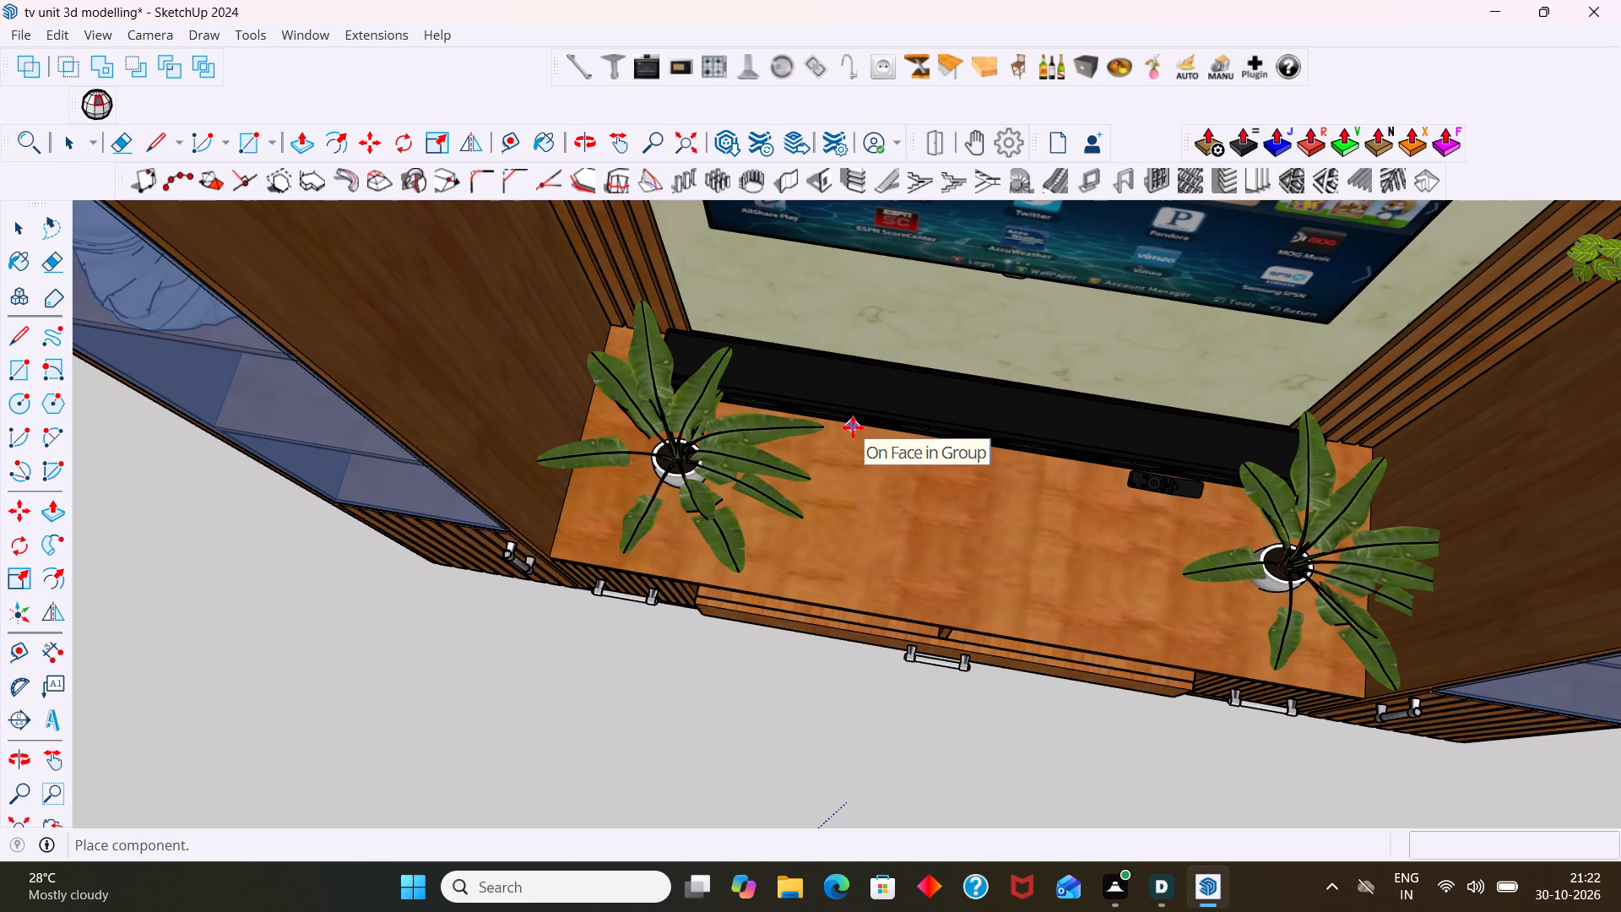
click(853, 427)
key(space)
Scale the sound bar's length along the red axis to 0.89 from its end beside the slatted panel.
scroll(837, 425, down, 2)
middle_drag(826, 445, 1129, 385)
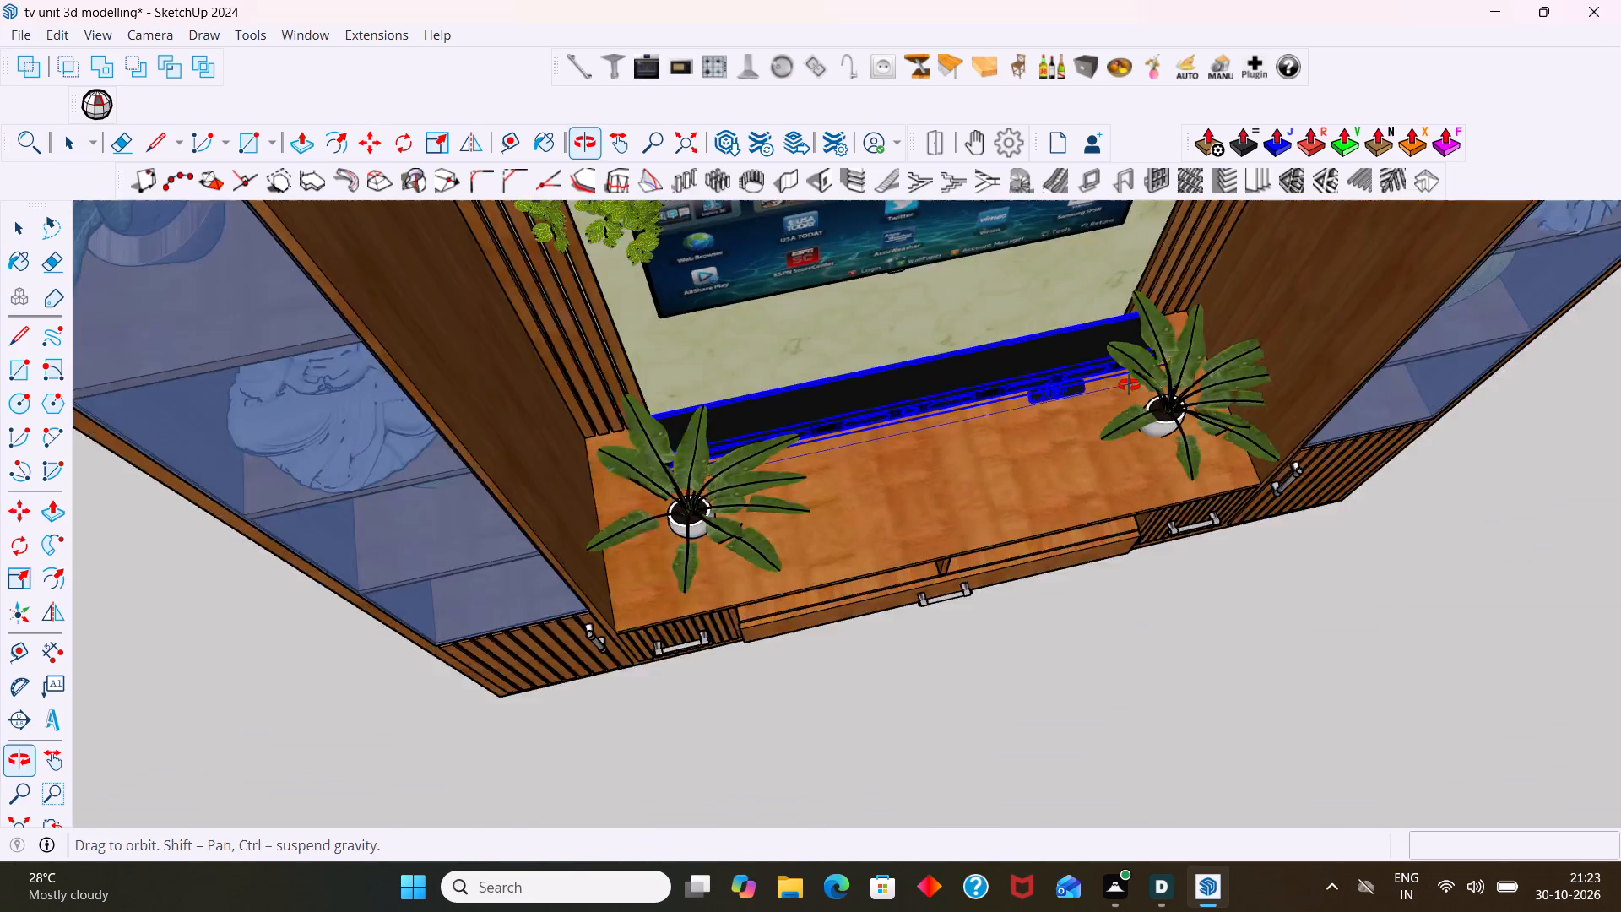
middle_drag(1129, 385, 1132, 385)
scroll(1109, 394, down, 1)
scroll(702, 461, up, 15)
middle_drag(648, 510, 668, 415)
scroll(652, 551, up, 2)
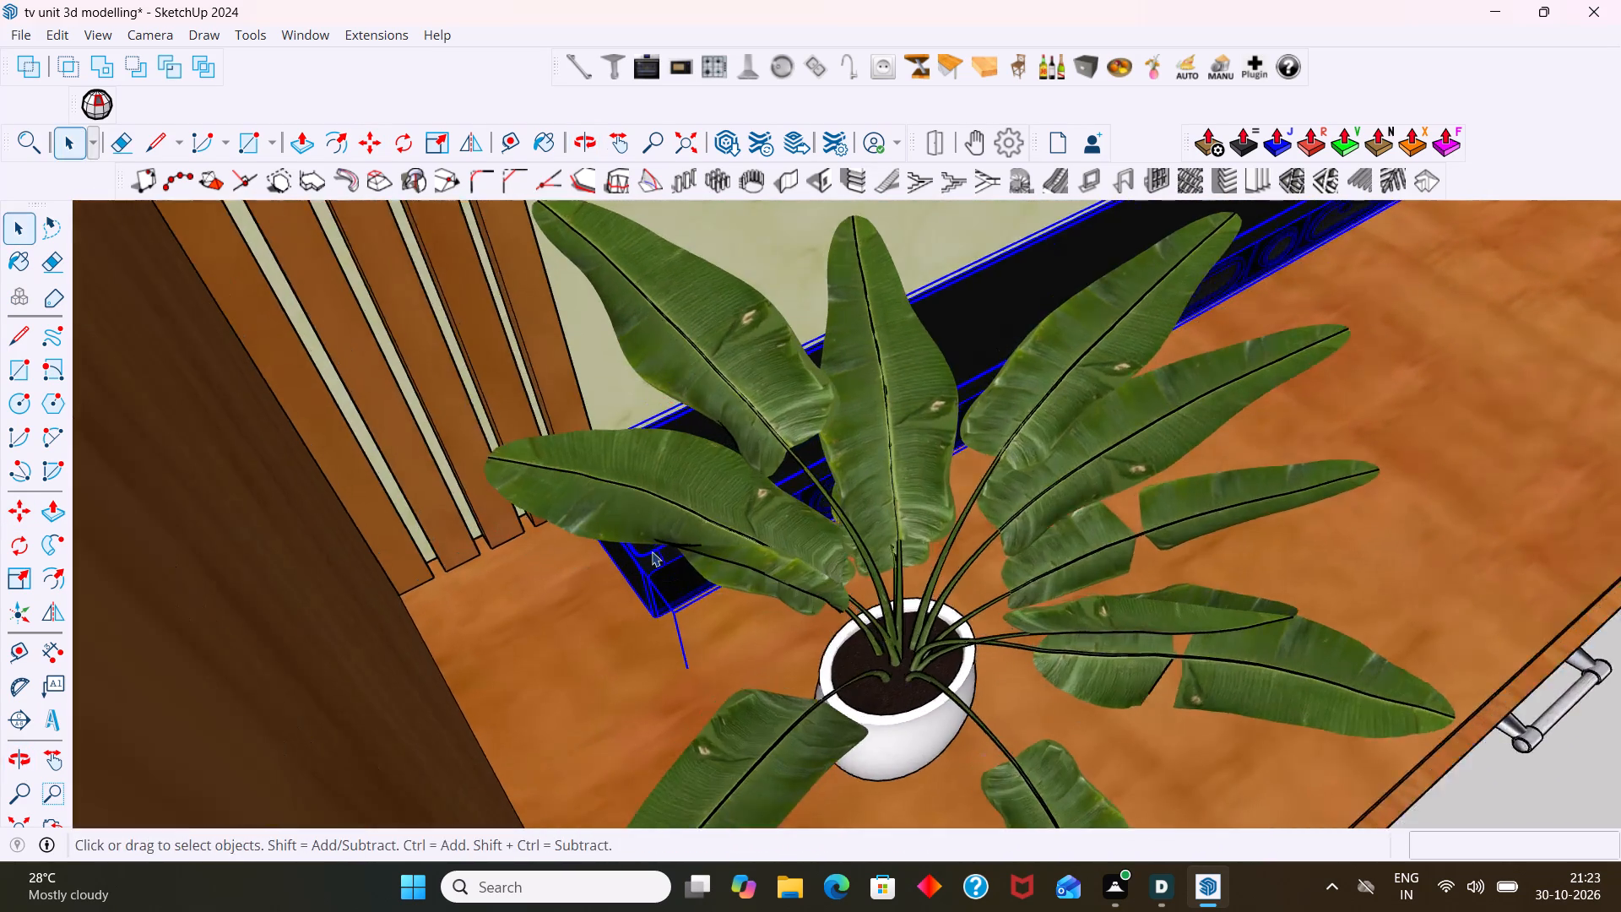
scroll(652, 551, up, 5)
middle_drag(572, 627, 540, 560)
scroll(565, 521, up, 6)
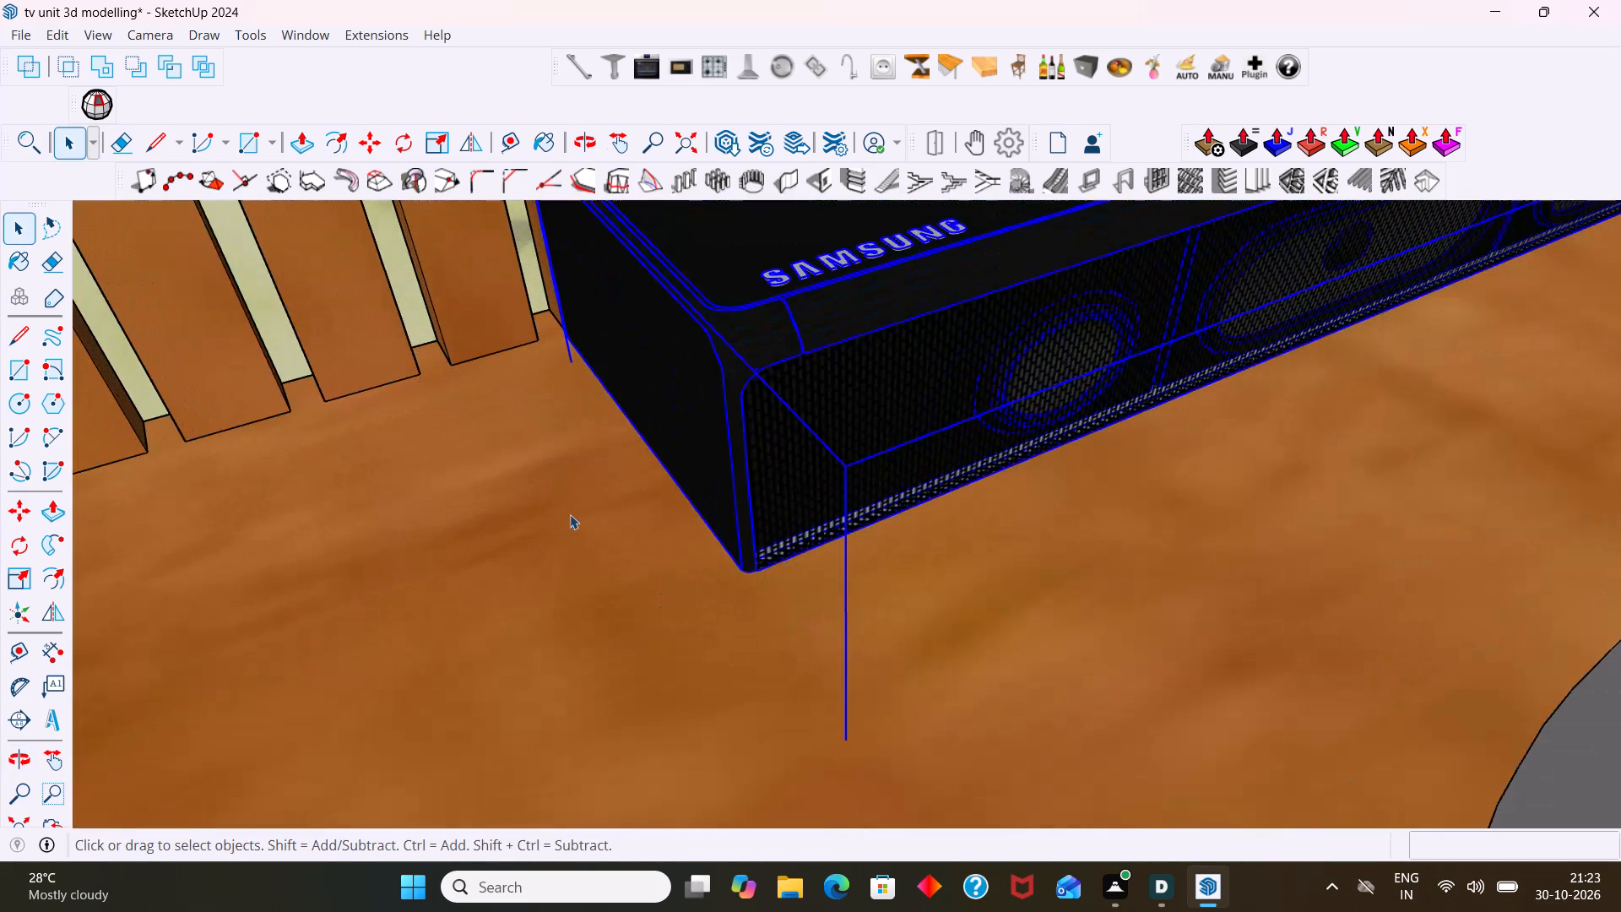
key(s)
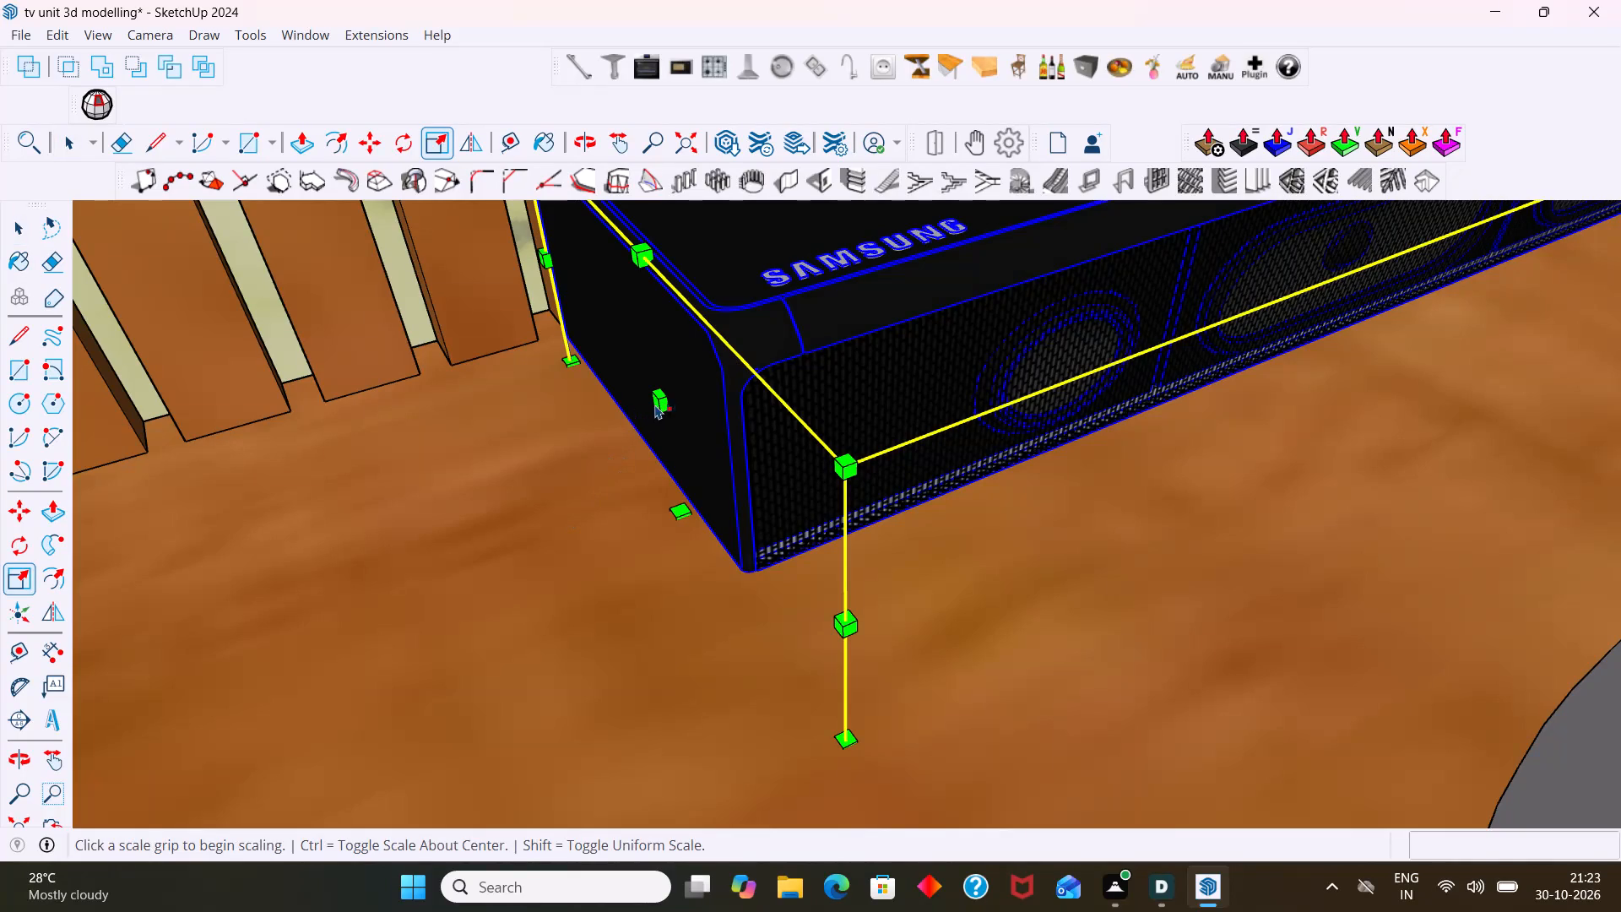
click(656, 404)
scroll(713, 383, down, 8)
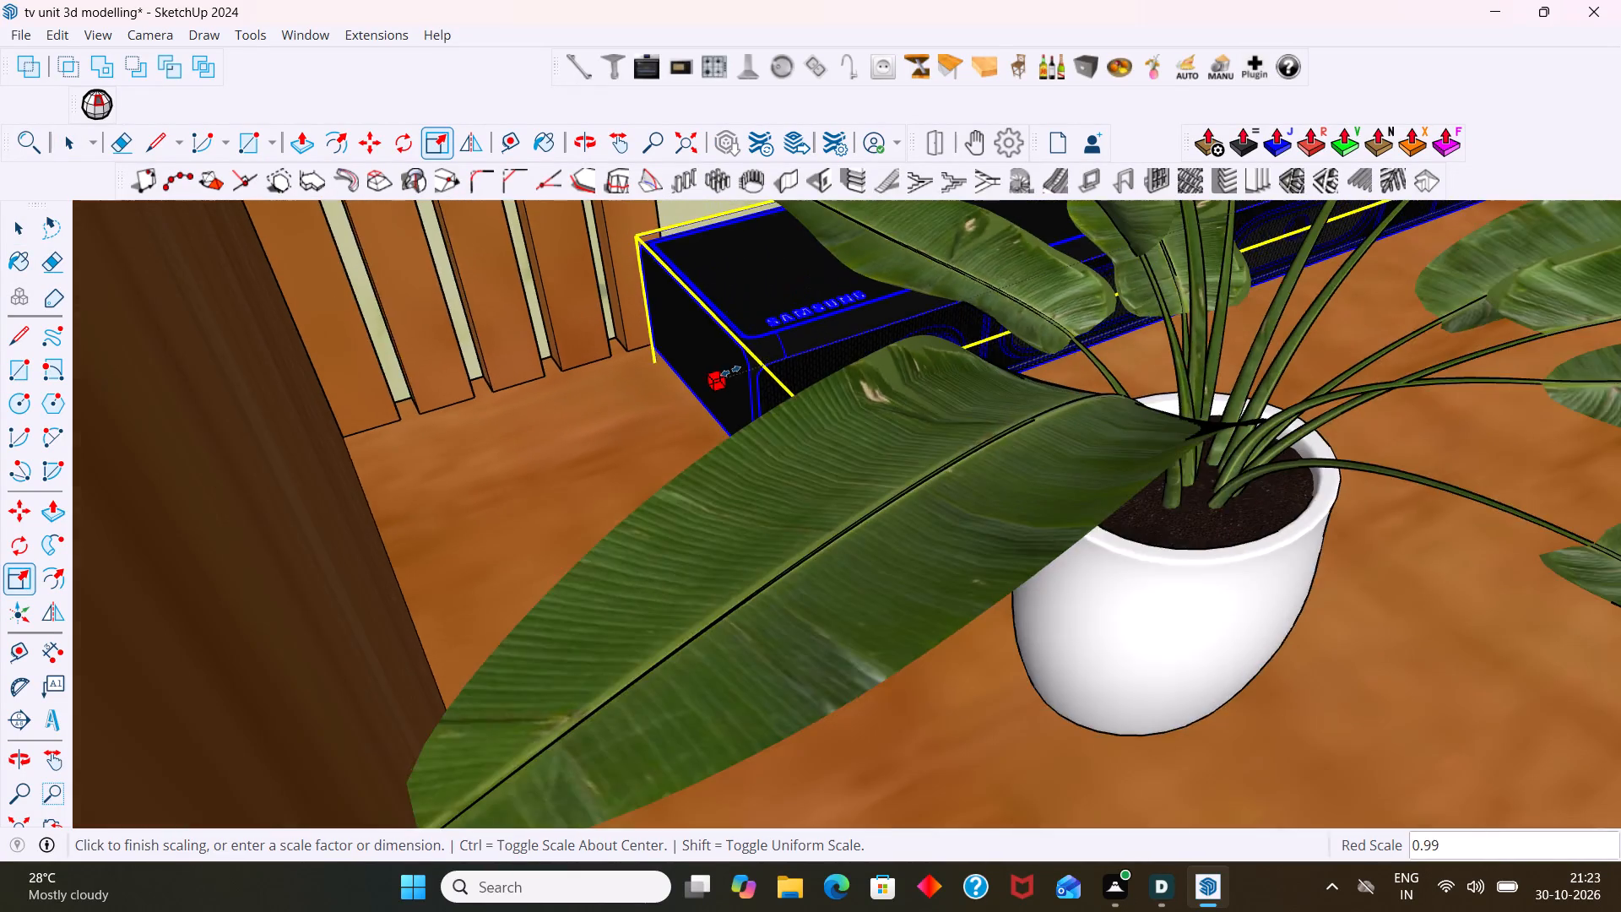
scroll(730, 370, down, 16)
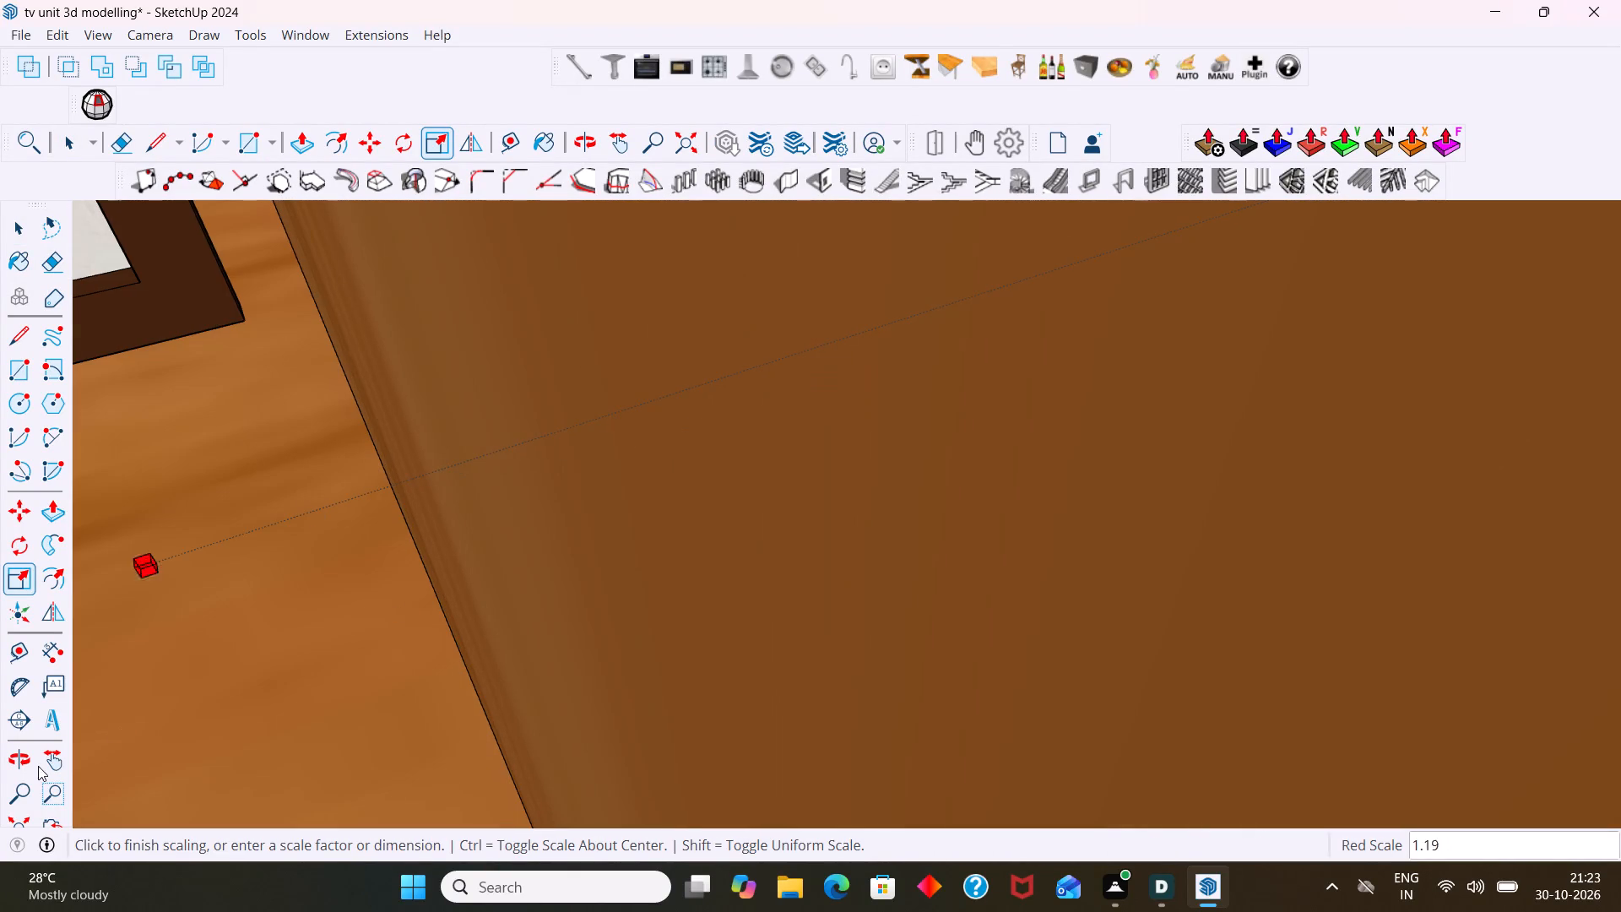
click(30, 822)
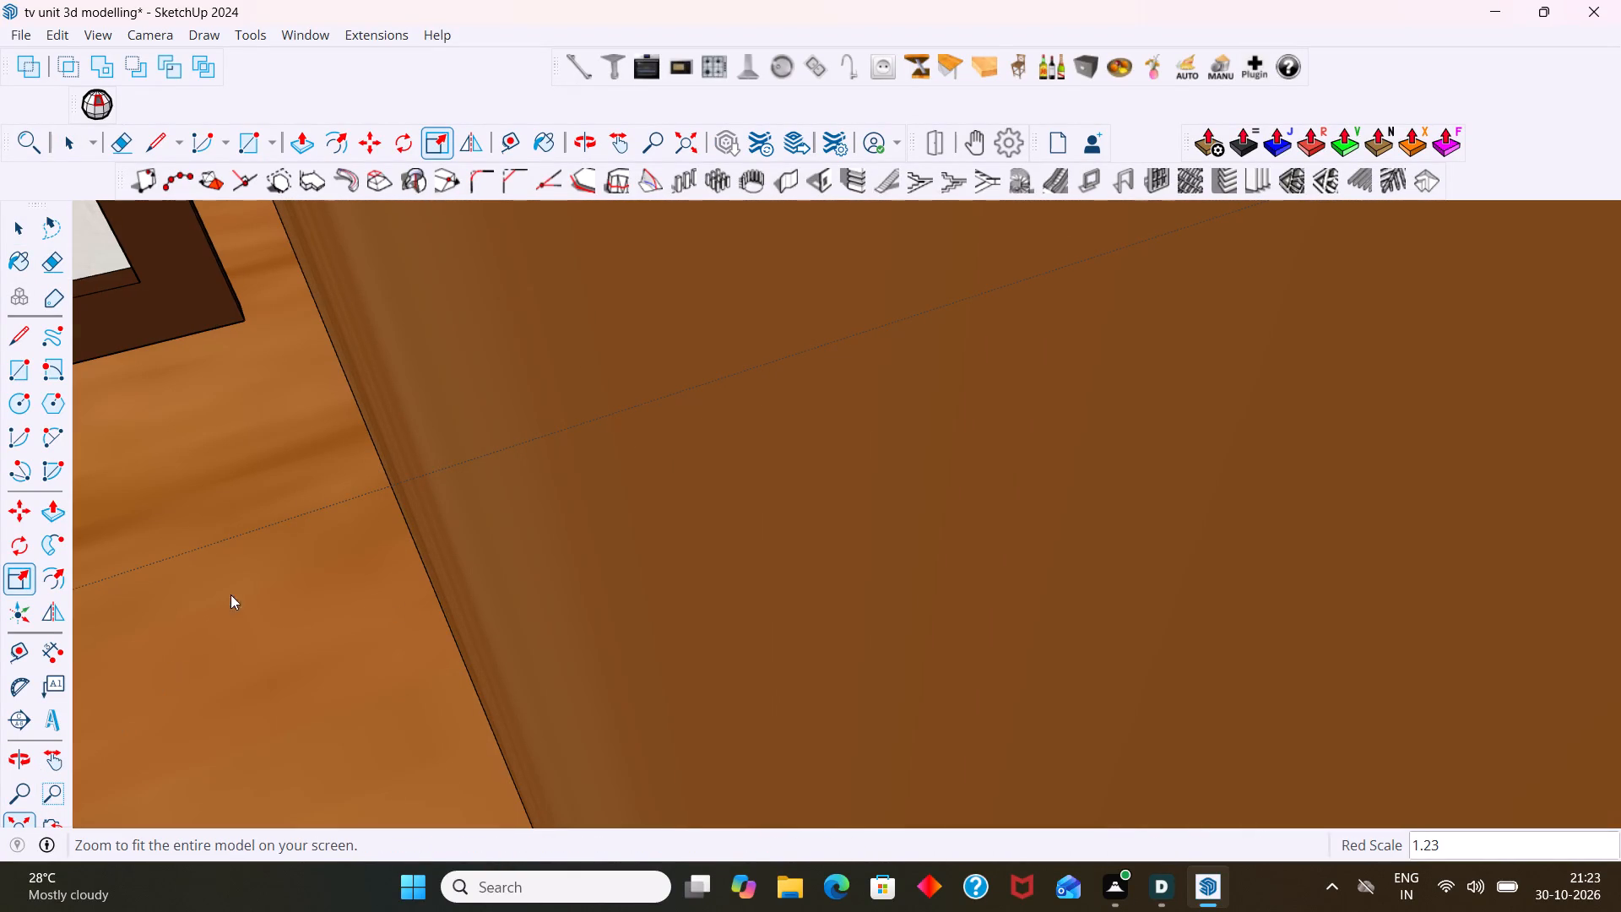
scroll(1130, 198, up, 9)
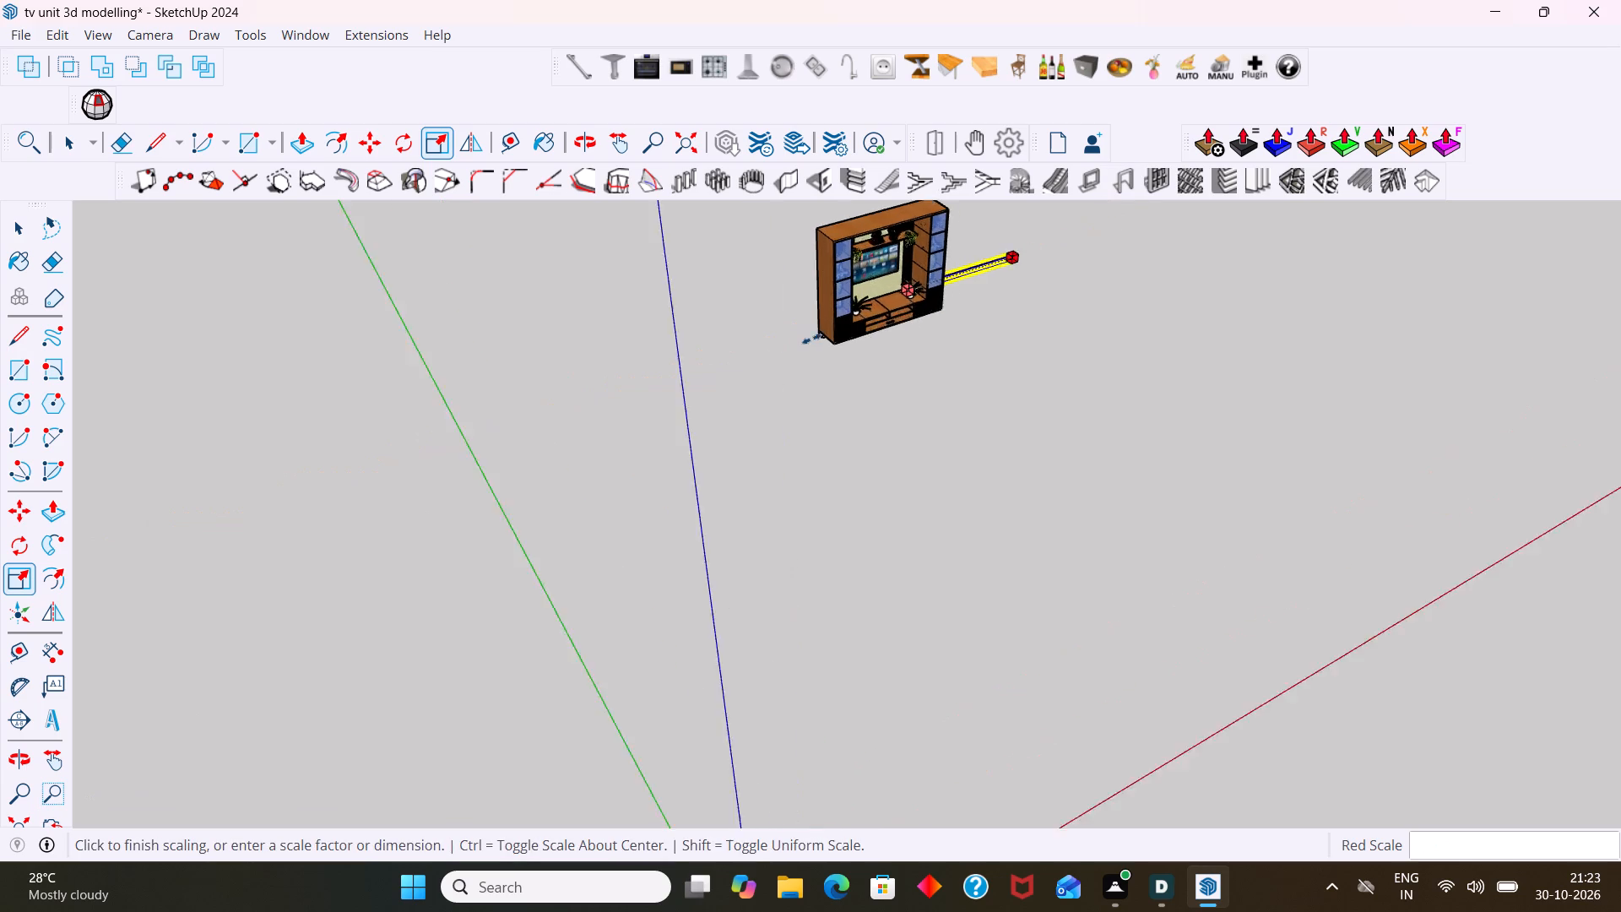
scroll(811, 339, up, 11)
shift+middle_drag(952, 272, 586, 549)
scroll(549, 522, up, 20)
scroll(549, 522, up, 2)
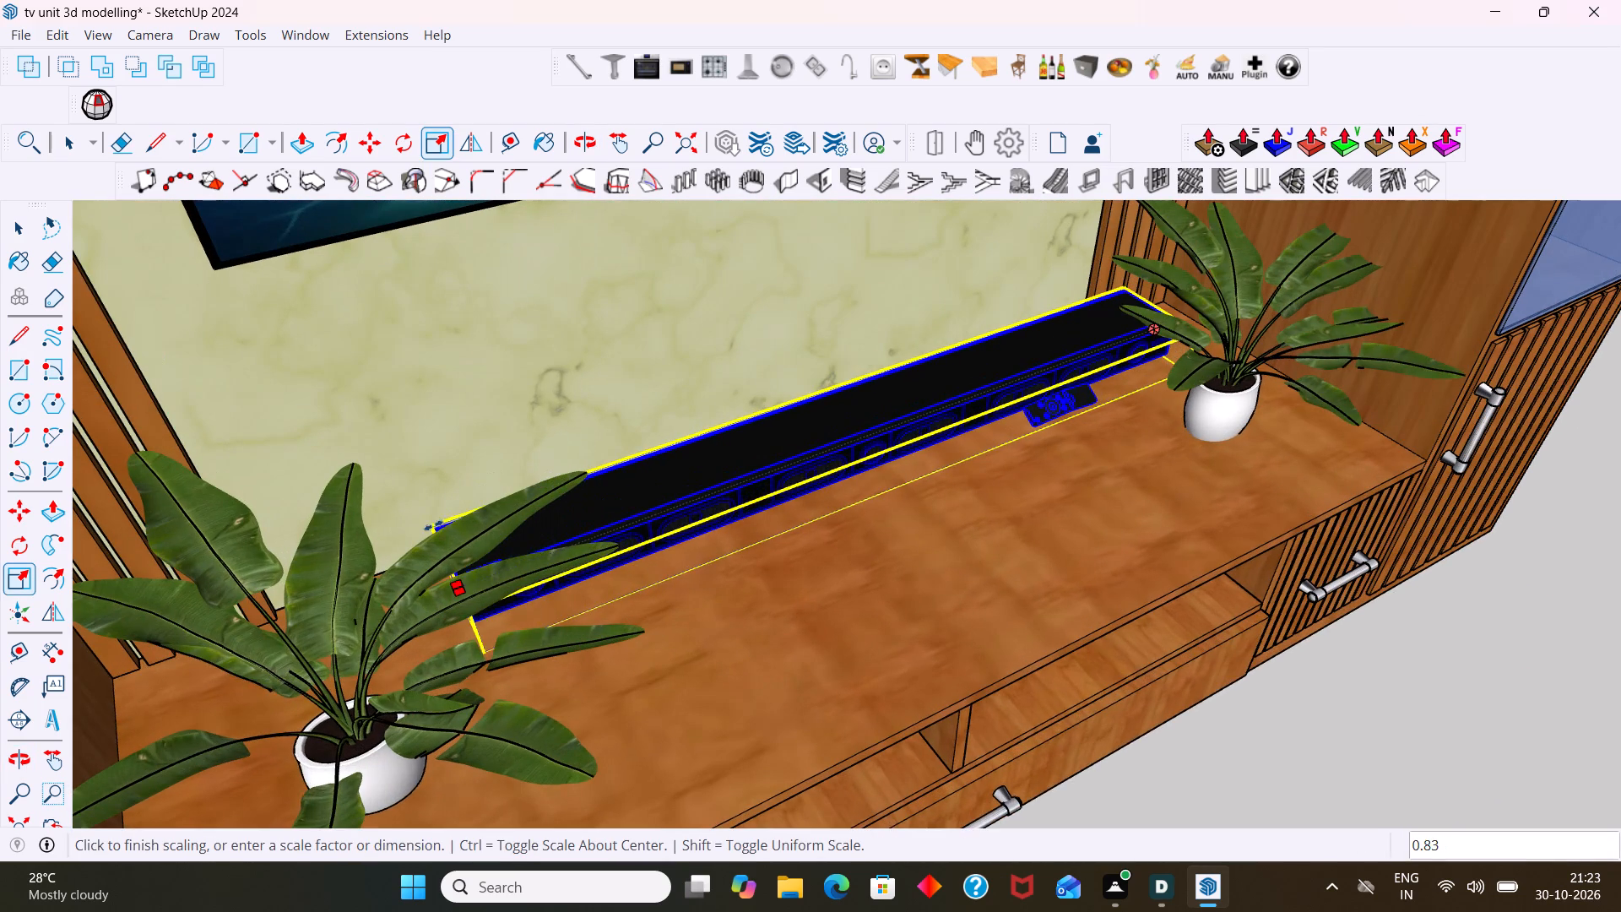
middle_drag(428, 530, 398, 645)
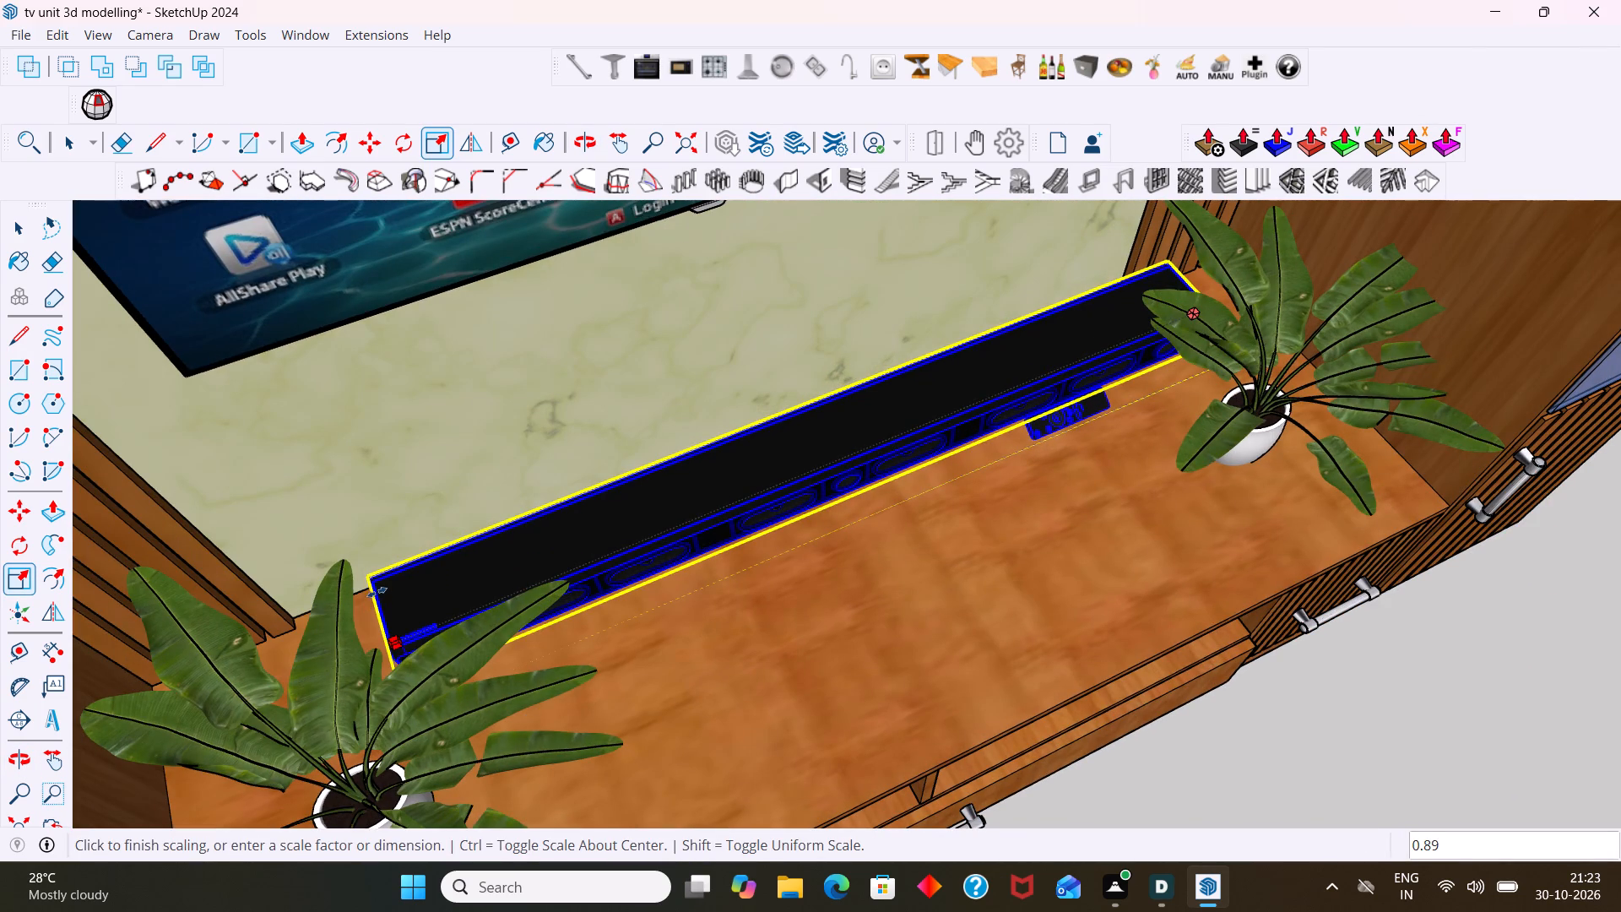
click(373, 583)
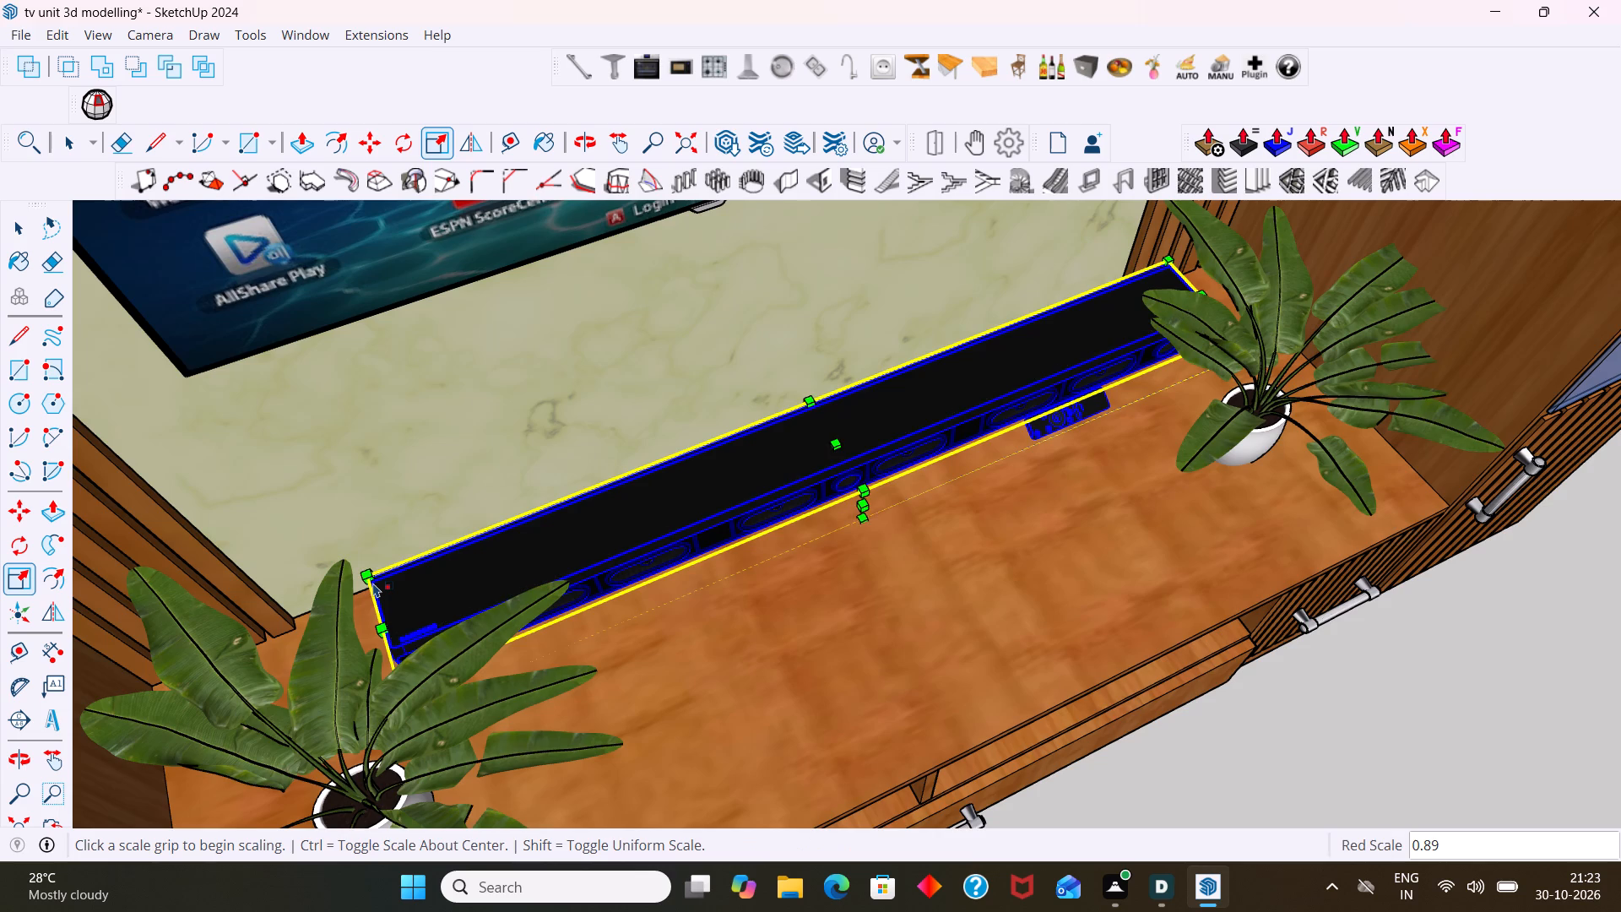
Scale the sound bar's length along the red axis to 0.83 from its right end, clear of the right-hand plant.
scroll(416, 580, up, 1)
scroll(416, 580, down, 7)
scroll(756, 556, down, 3)
middle_drag(800, 534, 459, 474)
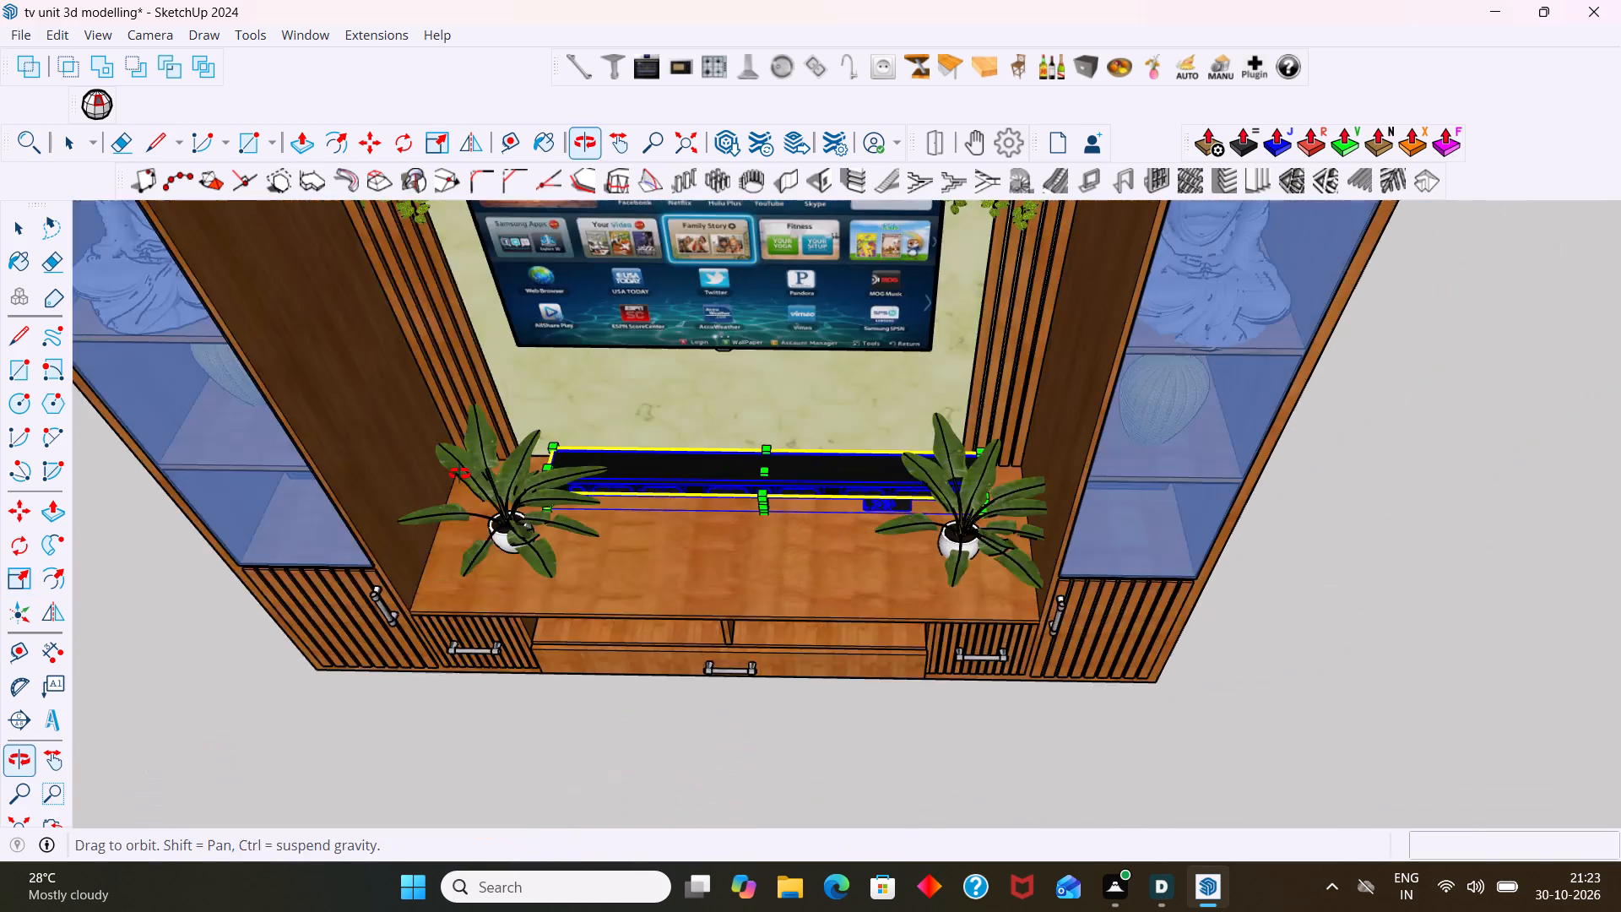
middle_drag(459, 474, 447, 472)
scroll(886, 500, up, 13)
middle_drag(1087, 514, 1000, 489)
scroll(1004, 489, up, 2)
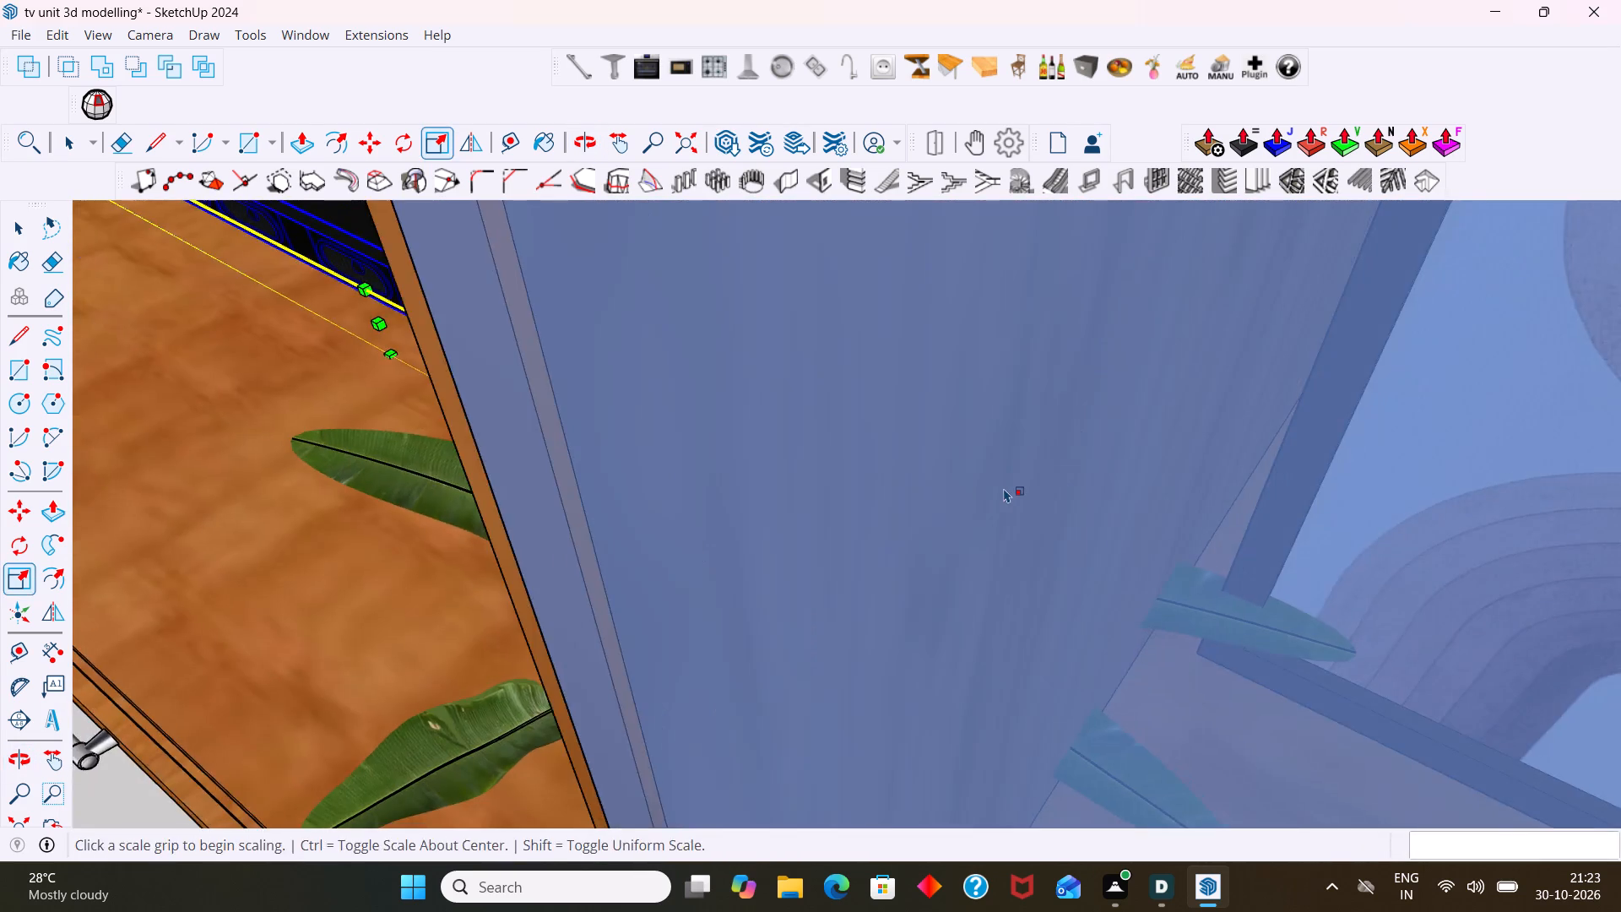
scroll(1004, 488, up, 1)
middle_drag(1004, 488, 1215, 500)
scroll(1215, 500, down, 15)
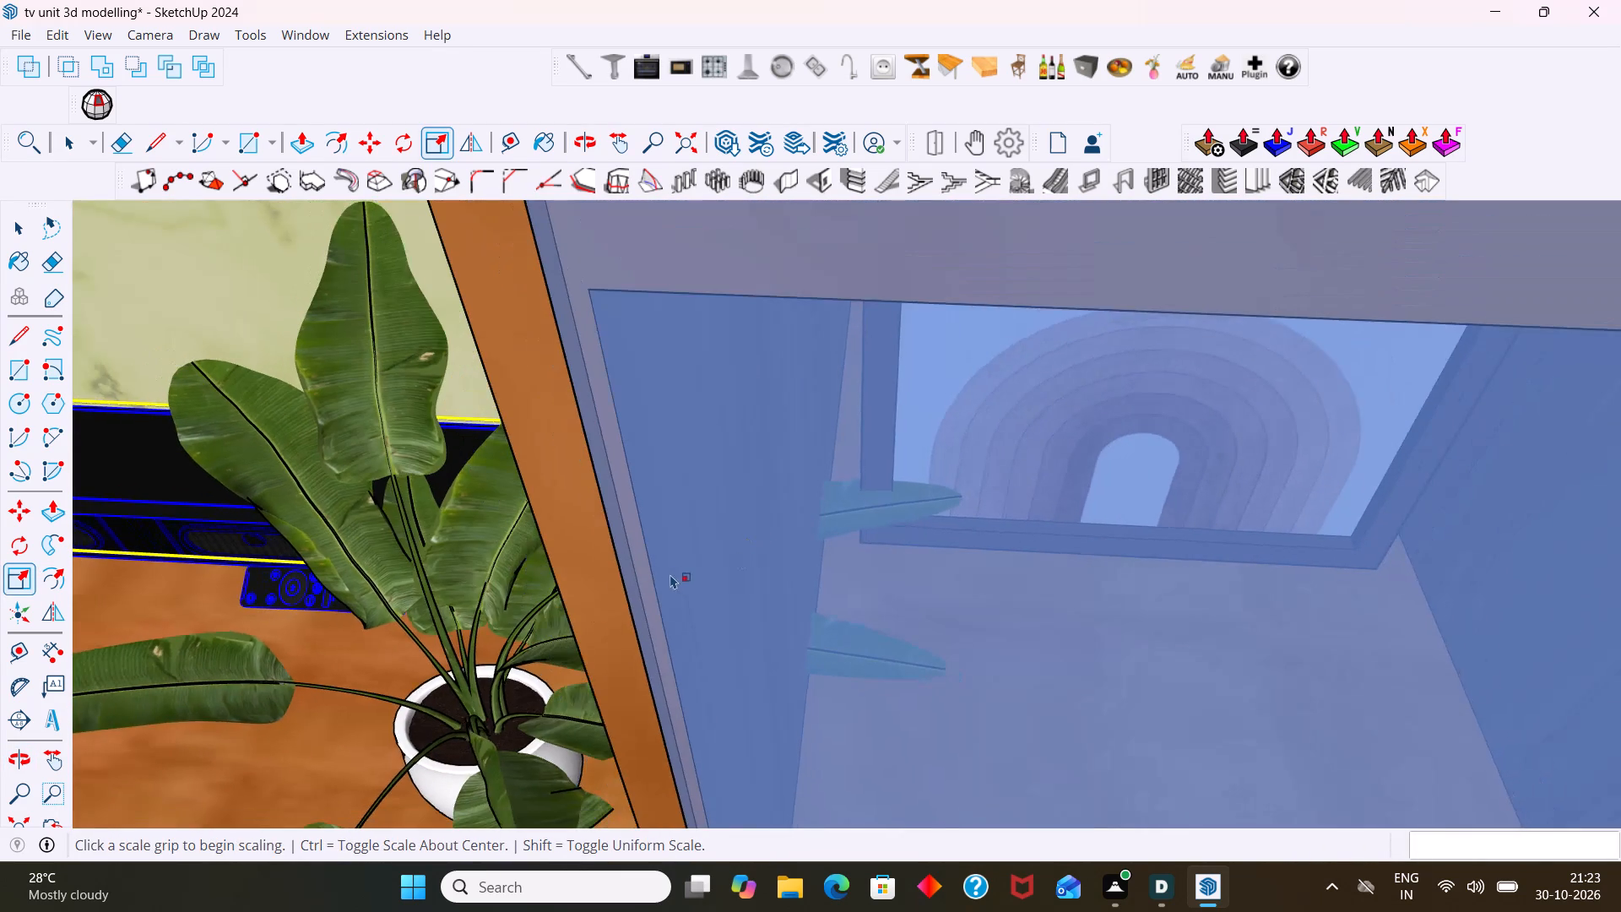
scroll(664, 573, down, 4)
shift+middle_drag(617, 578, 816, 547)
scroll(759, 542, up, 10)
middle_drag(716, 488, 740, 593)
scroll(733, 562, up, 5)
click(691, 504)
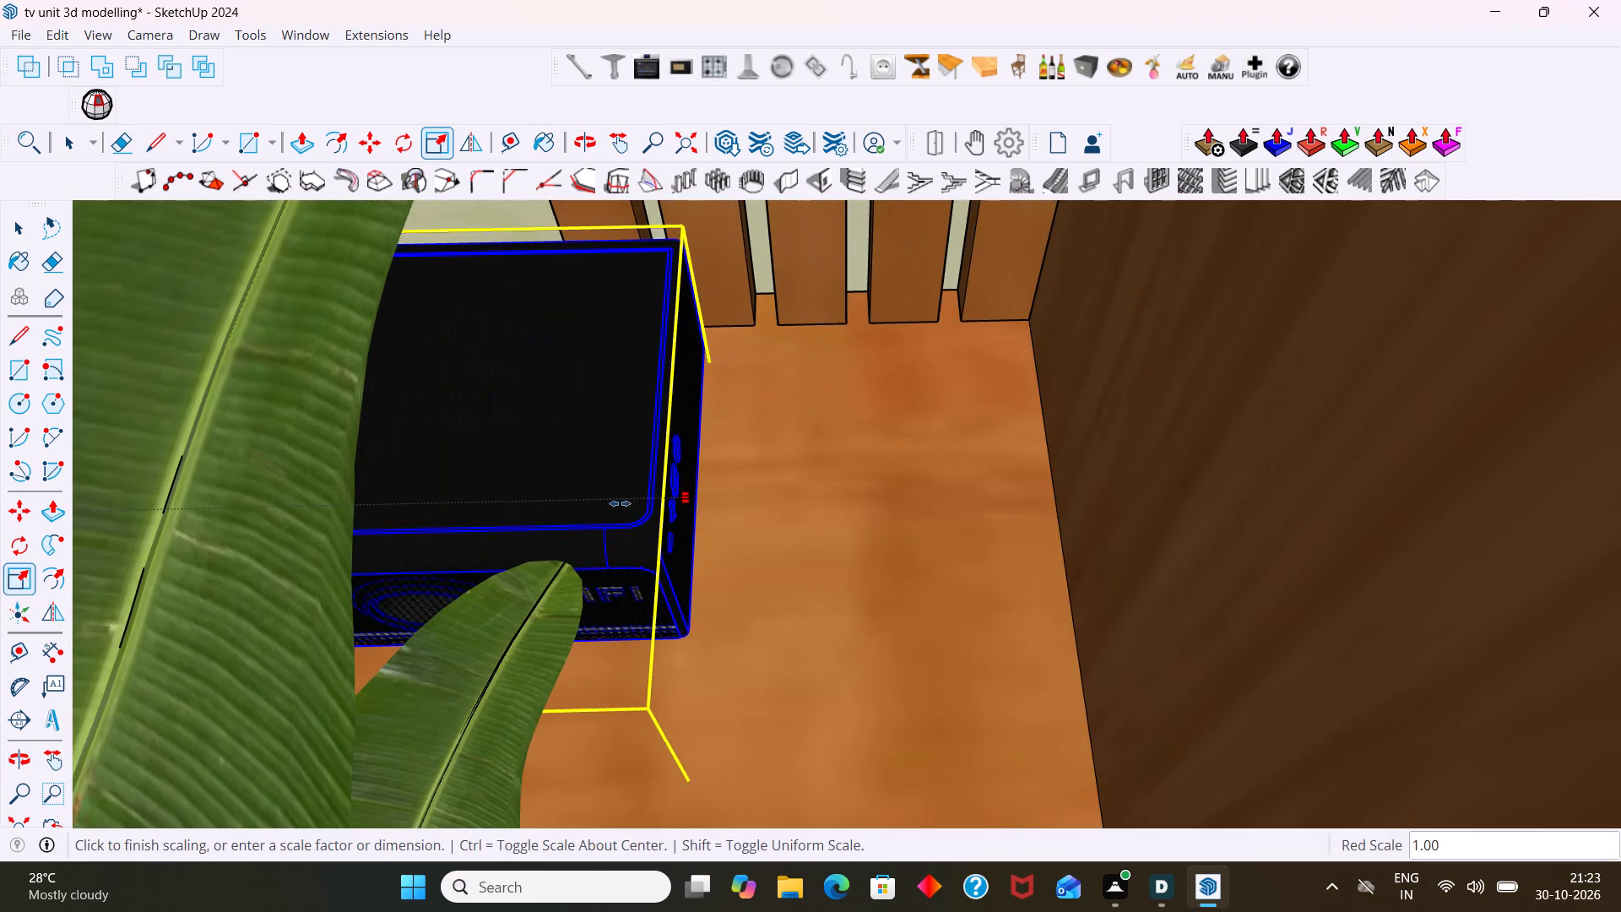
scroll(590, 495, down, 8)
shift+middle_drag(544, 473, 624, 447)
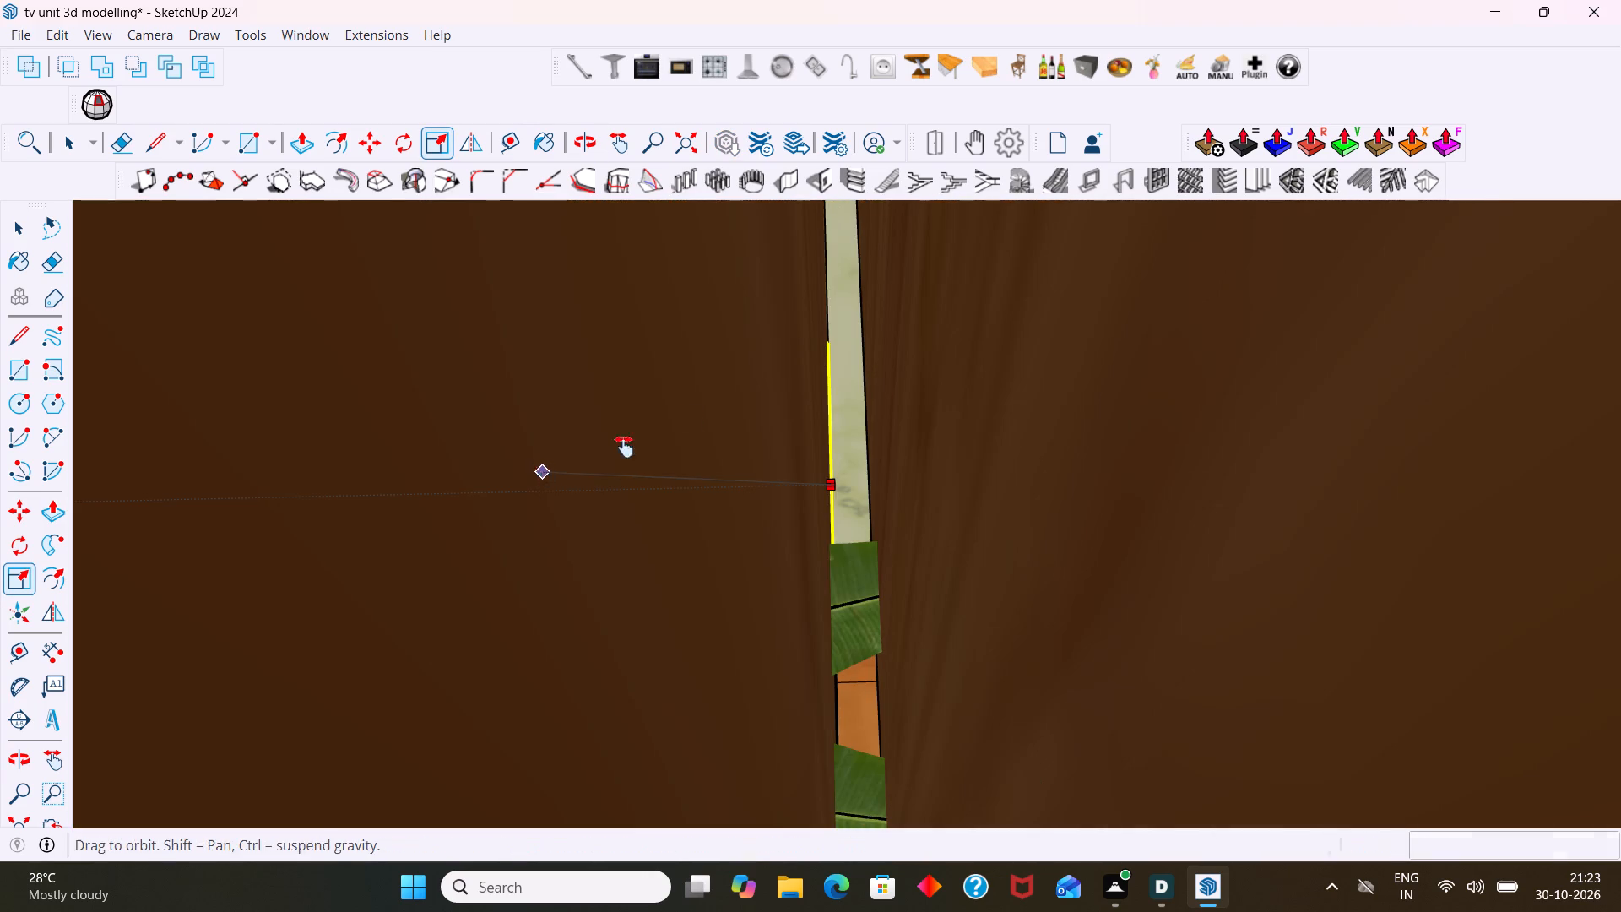
shift+middle_drag(624, 447, 830, 377)
scroll(663, 415, down, 5)
scroll(632, 478, down, 7)
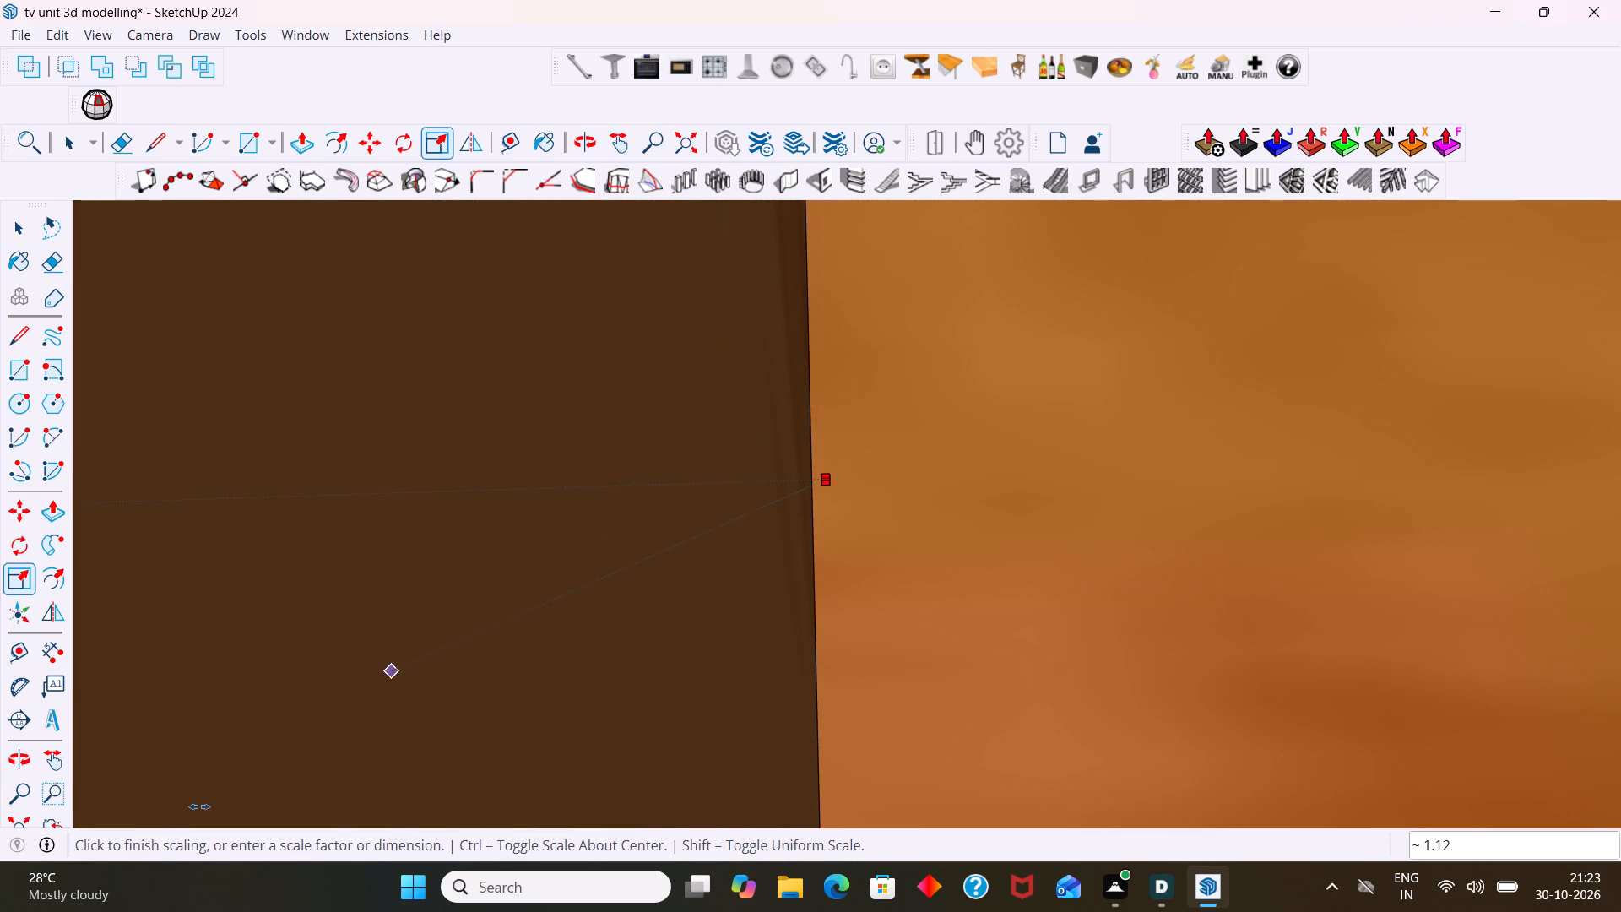
click(26, 821)
scroll(119, 723, down, 2)
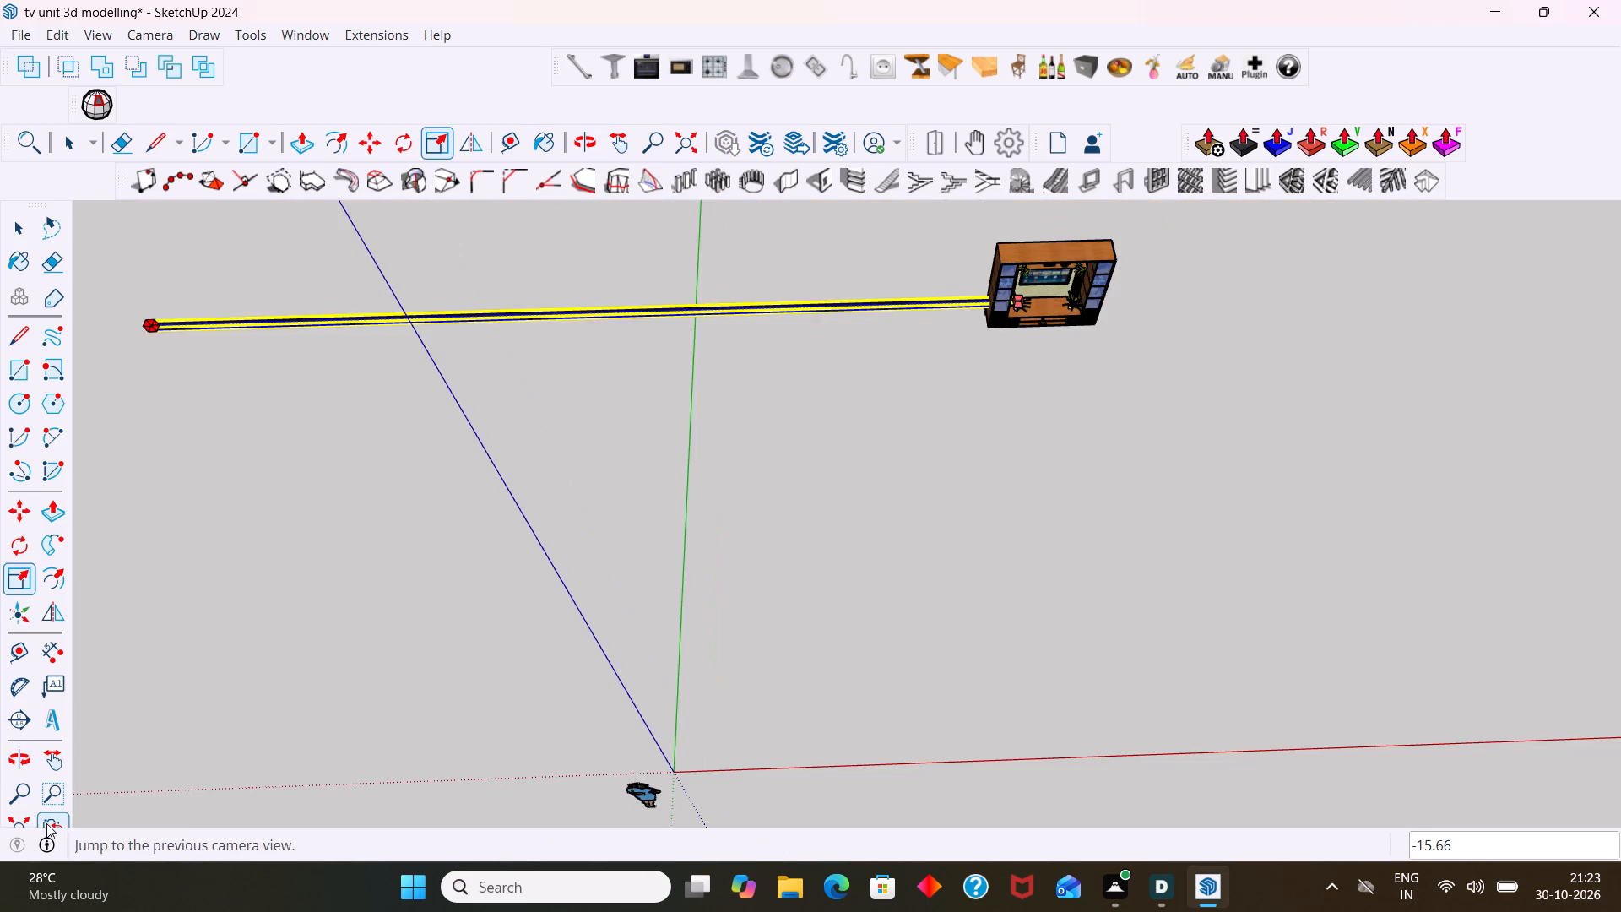
scroll(191, 653, down, 2)
scroll(1049, 354, up, 14)
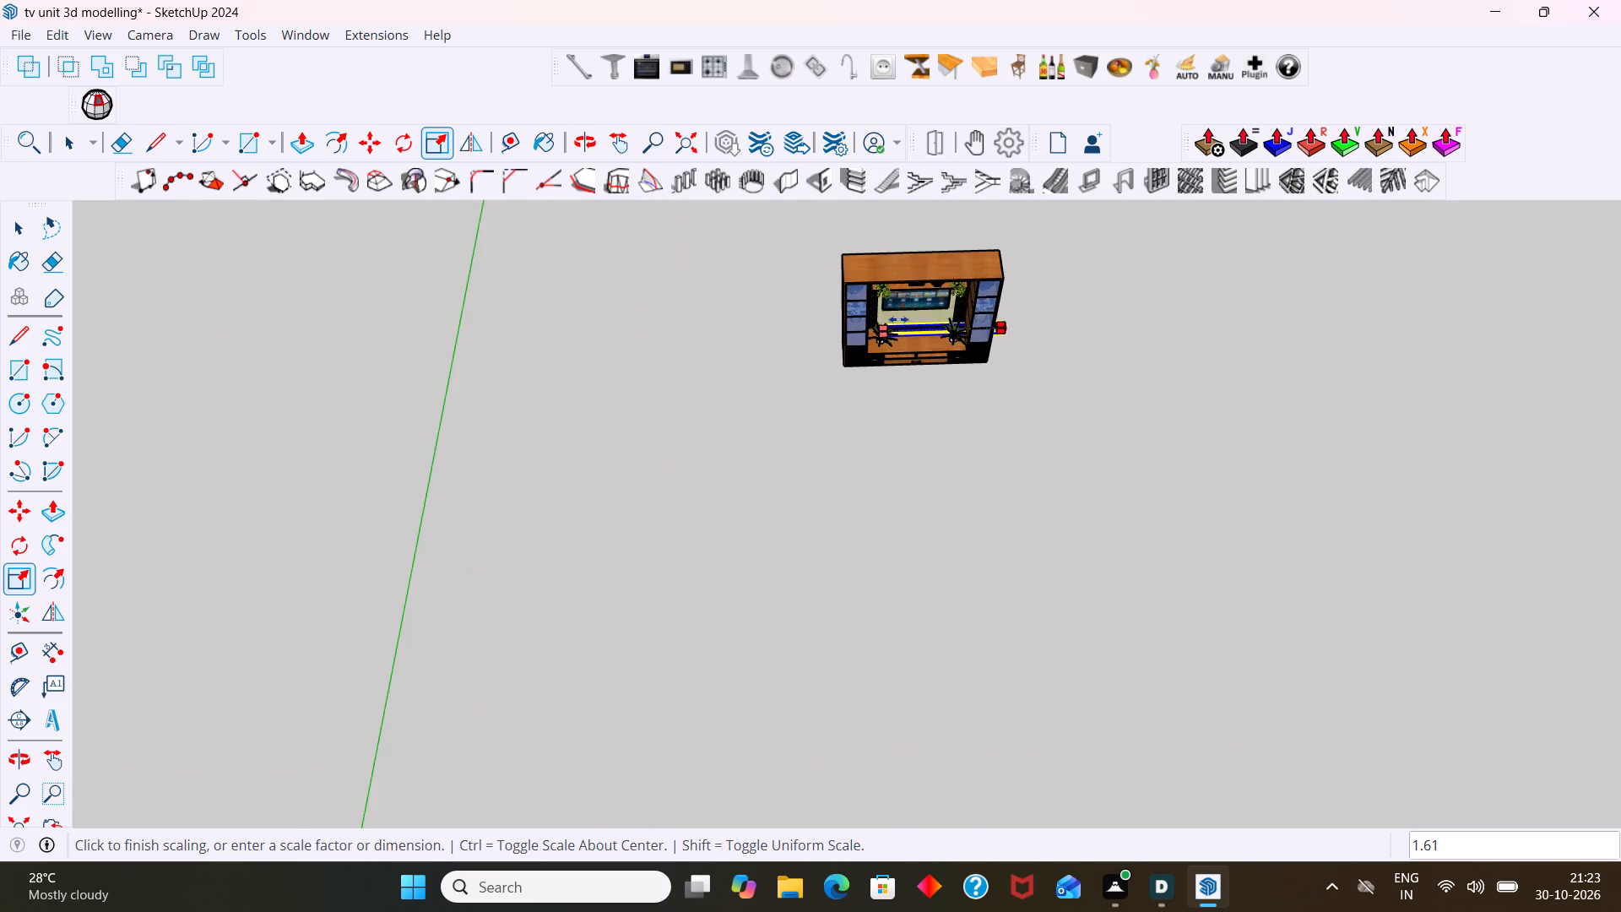
scroll(898, 319, up, 20)
scroll(898, 319, up, 2)
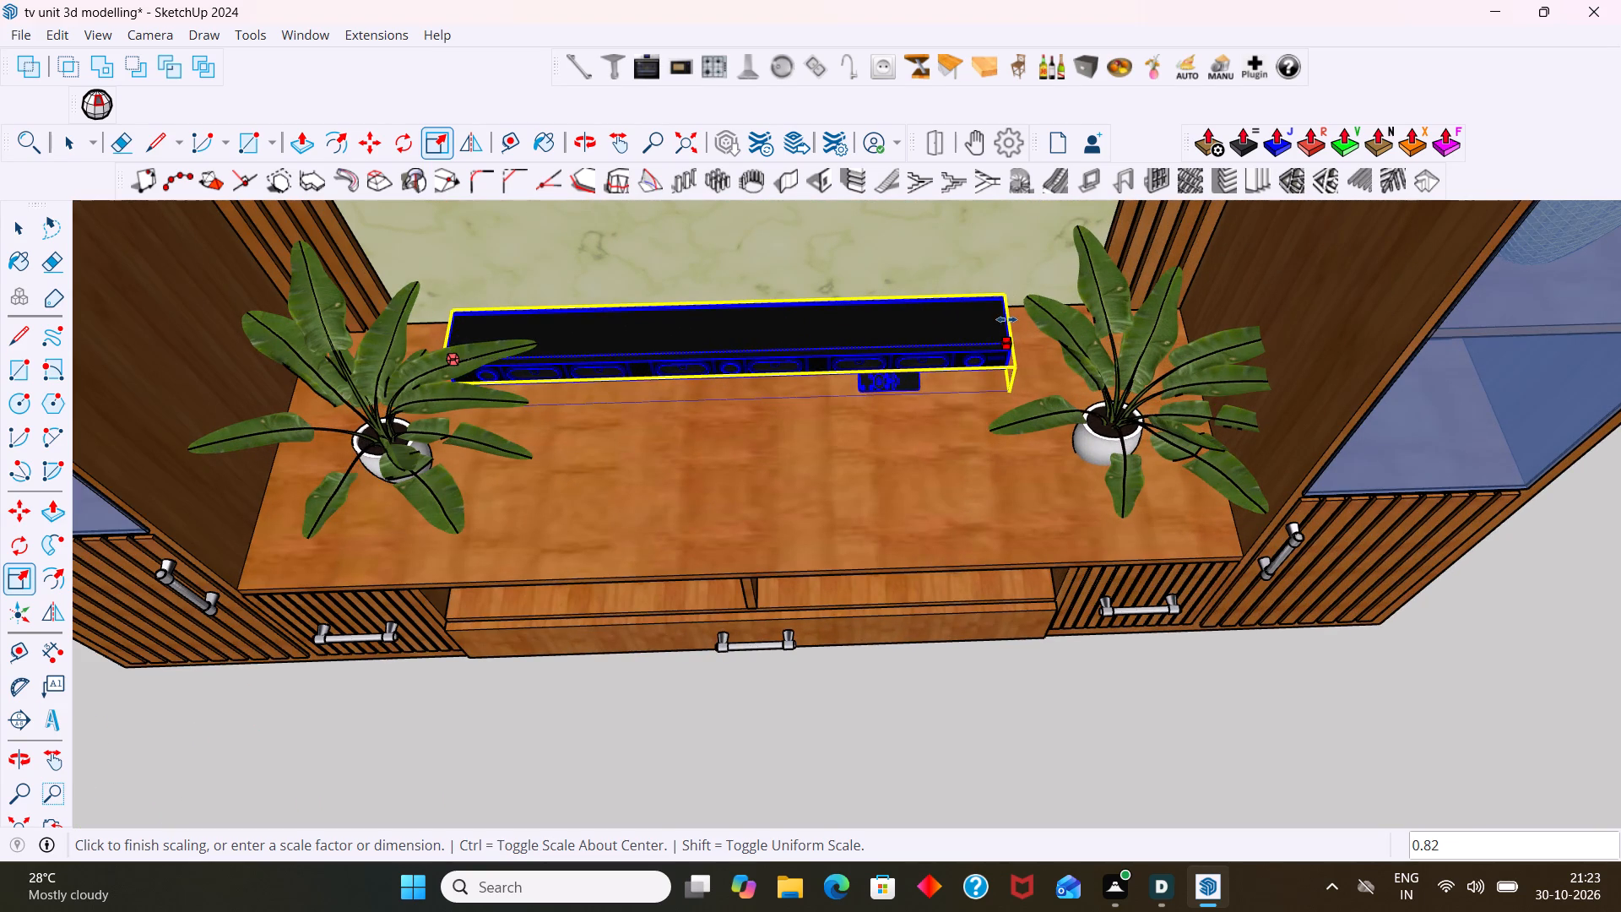
click(1013, 307)
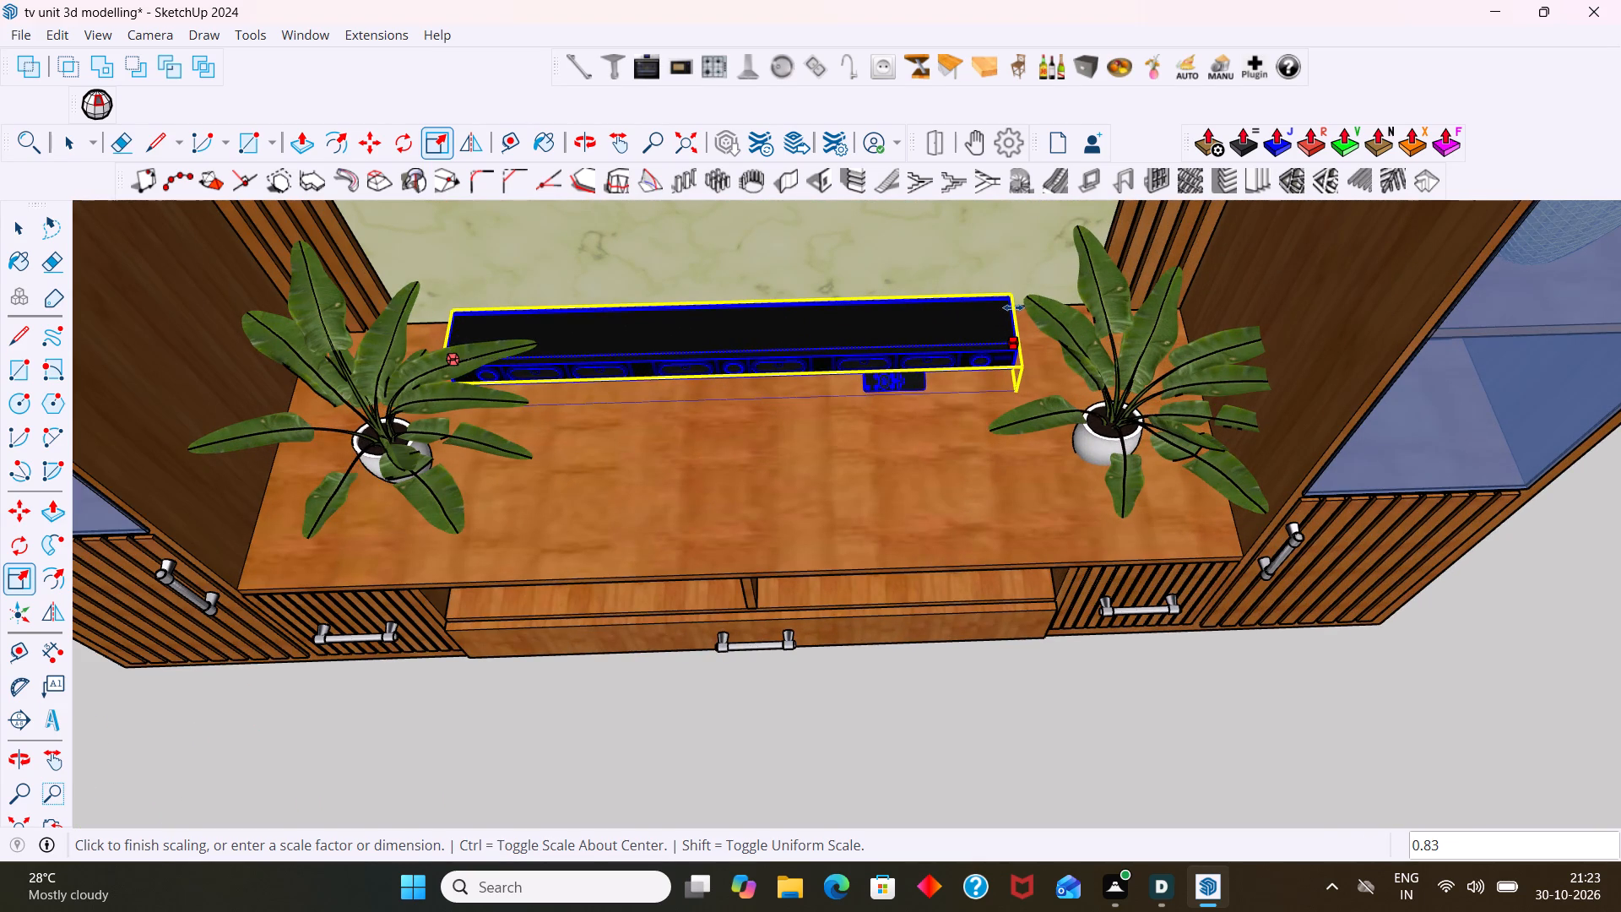
key(space)
scroll(1017, 343, down, 6)
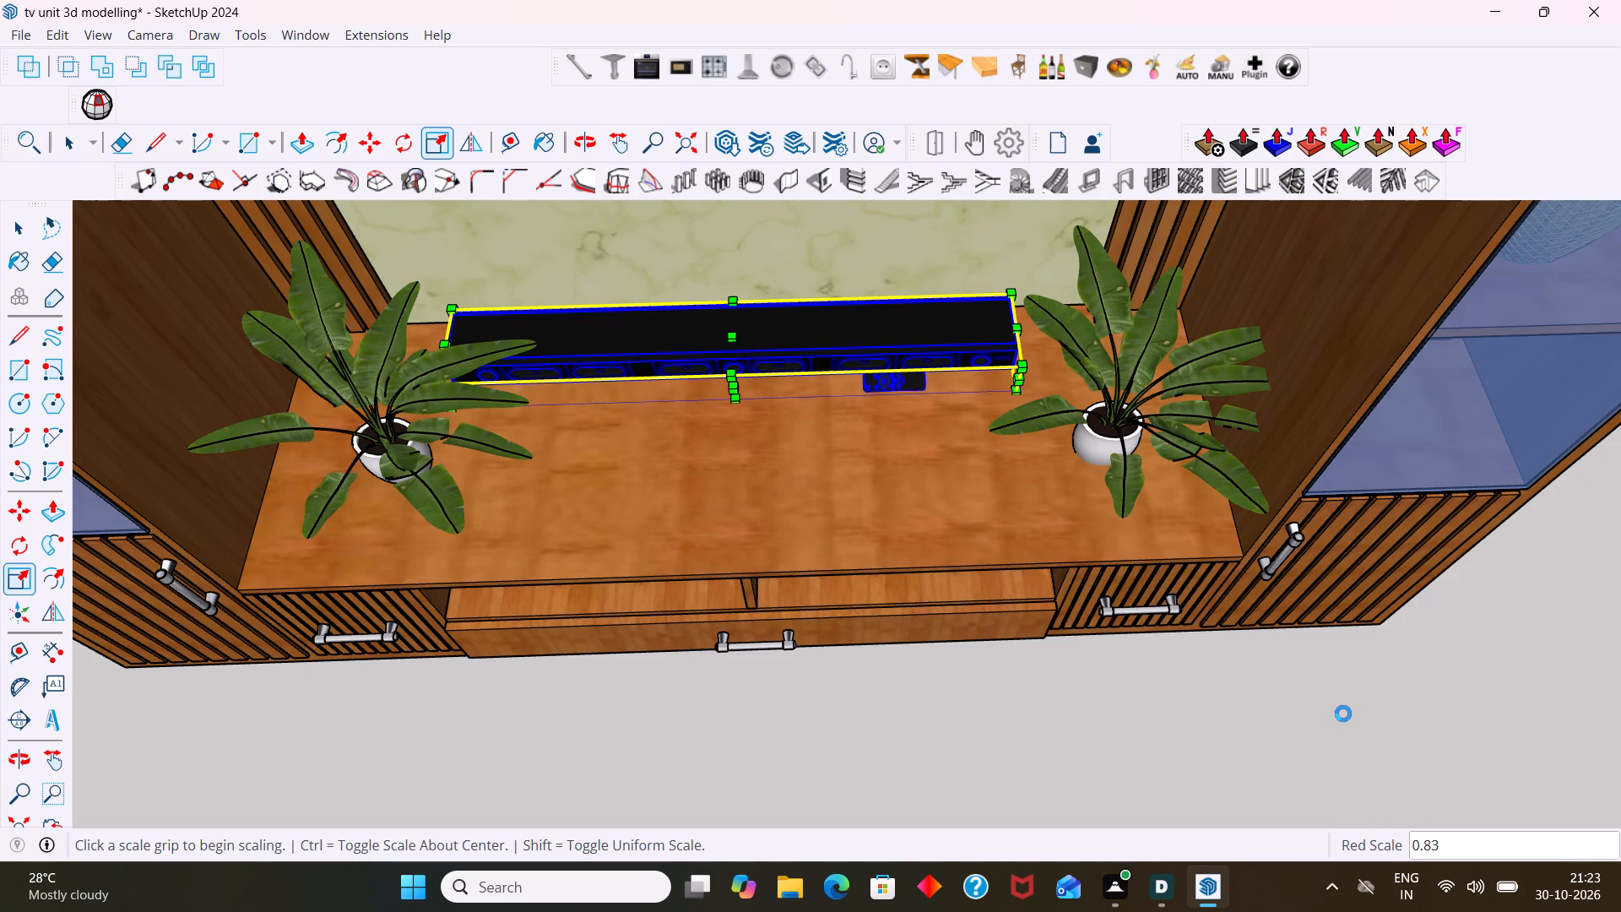
click(1342, 710)
Delete the remote control in front of the sound bar from inside its component, and leave the component.
scroll(1337, 694, down, 3)
middle_drag(1325, 665, 1267, 483)
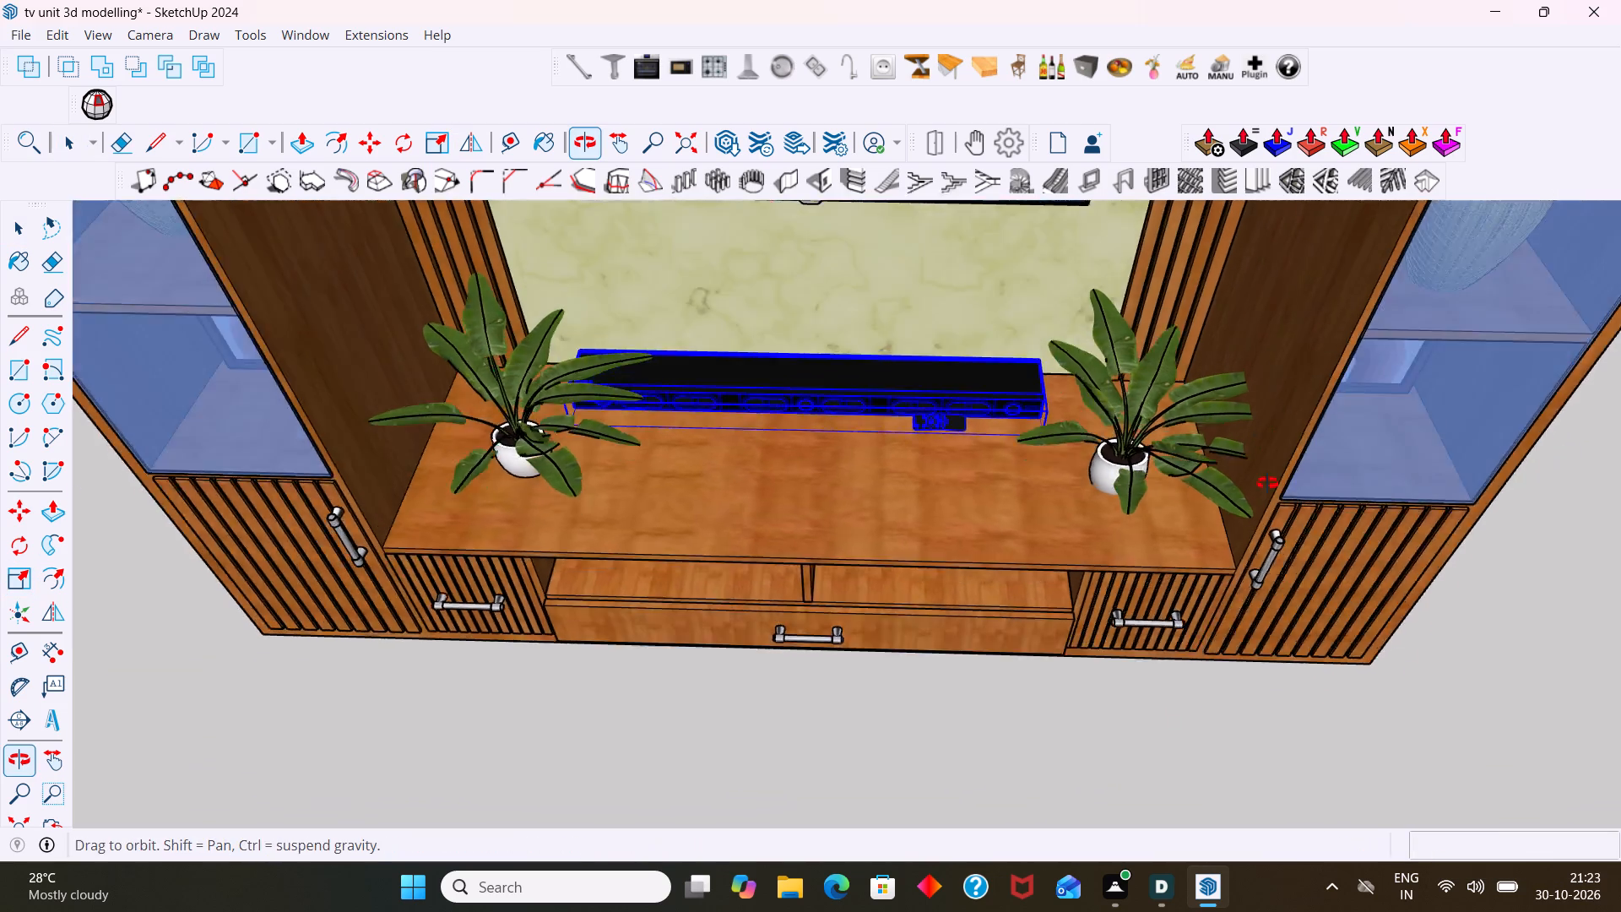
middle_drag(1267, 483, 1255, 426)
scroll(976, 523, up, 18)
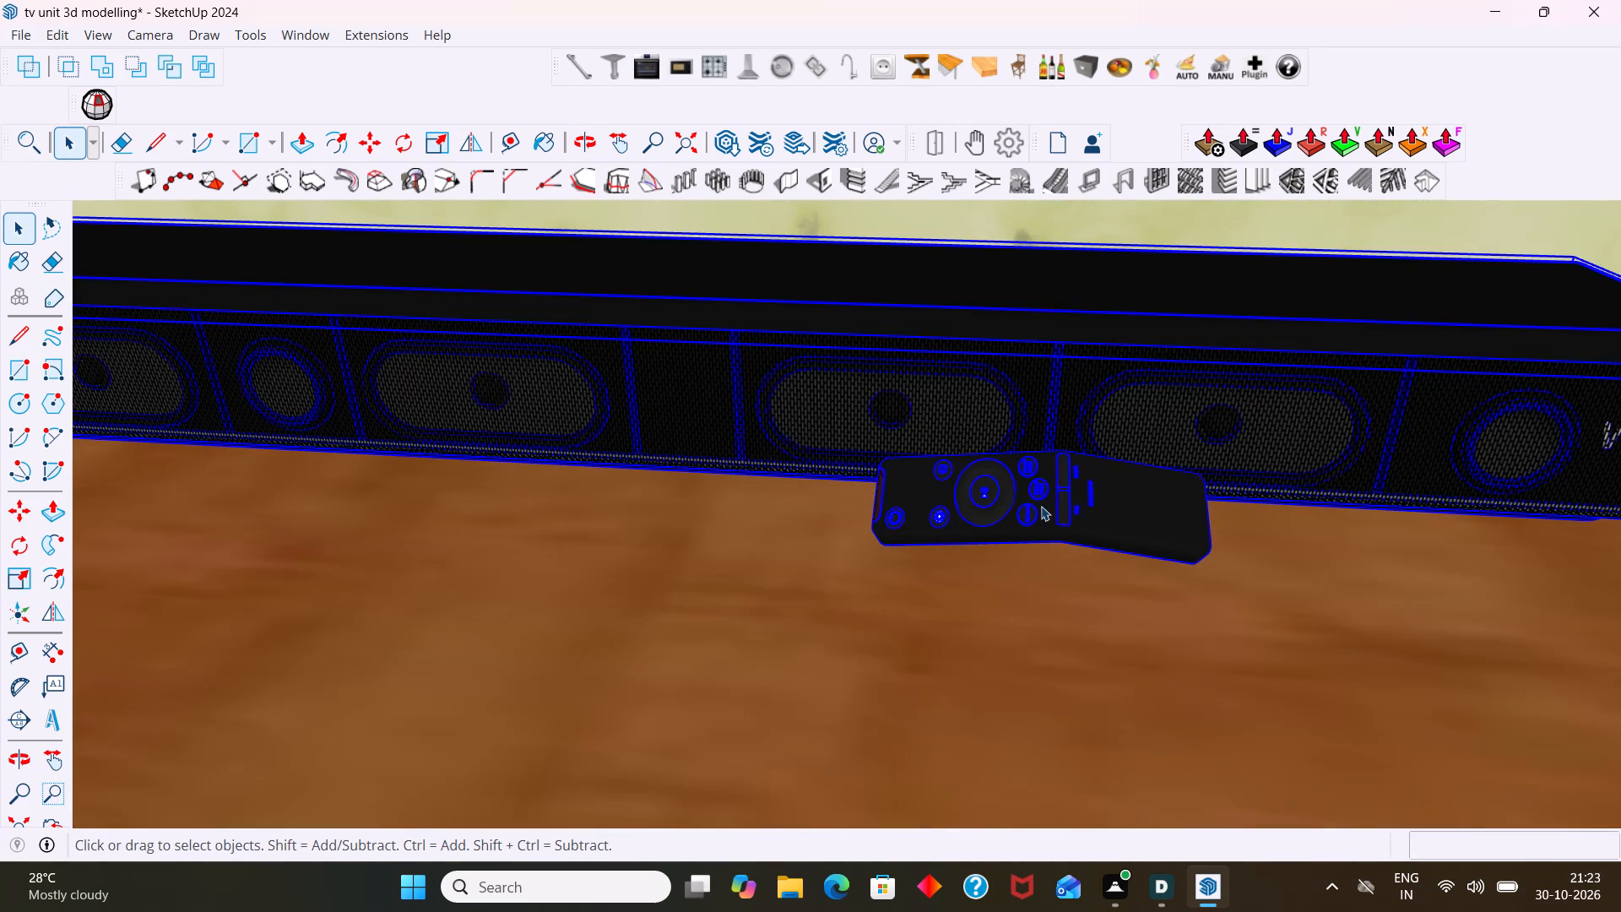
click(1042, 505)
double_click(1043, 506)
click(1051, 518)
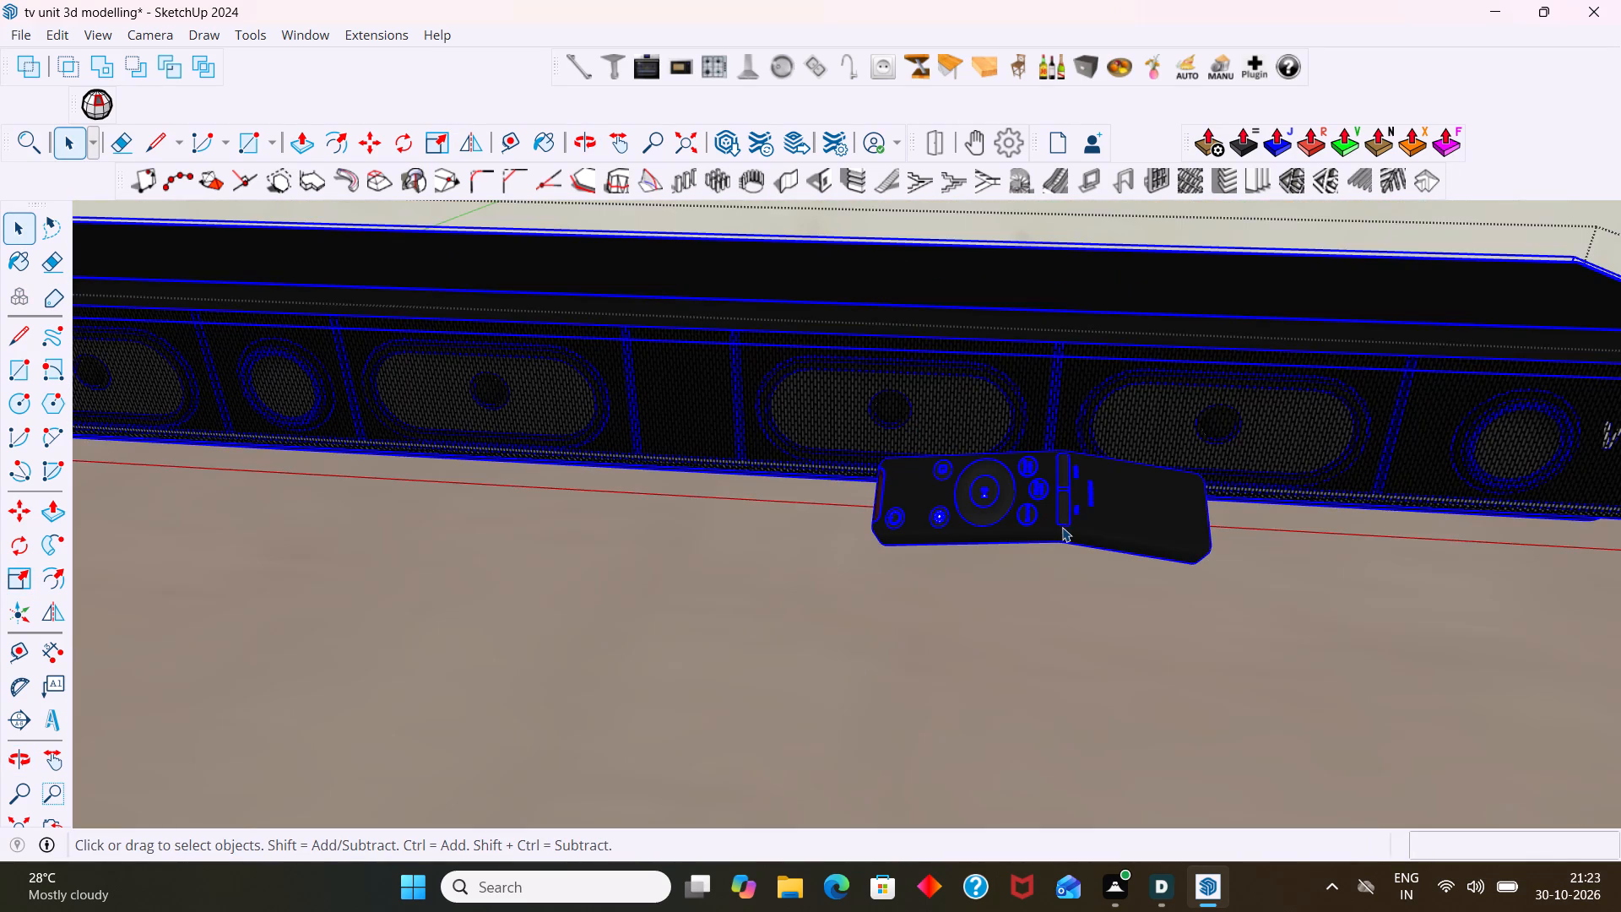
click(1062, 527)
triple_click(1062, 525)
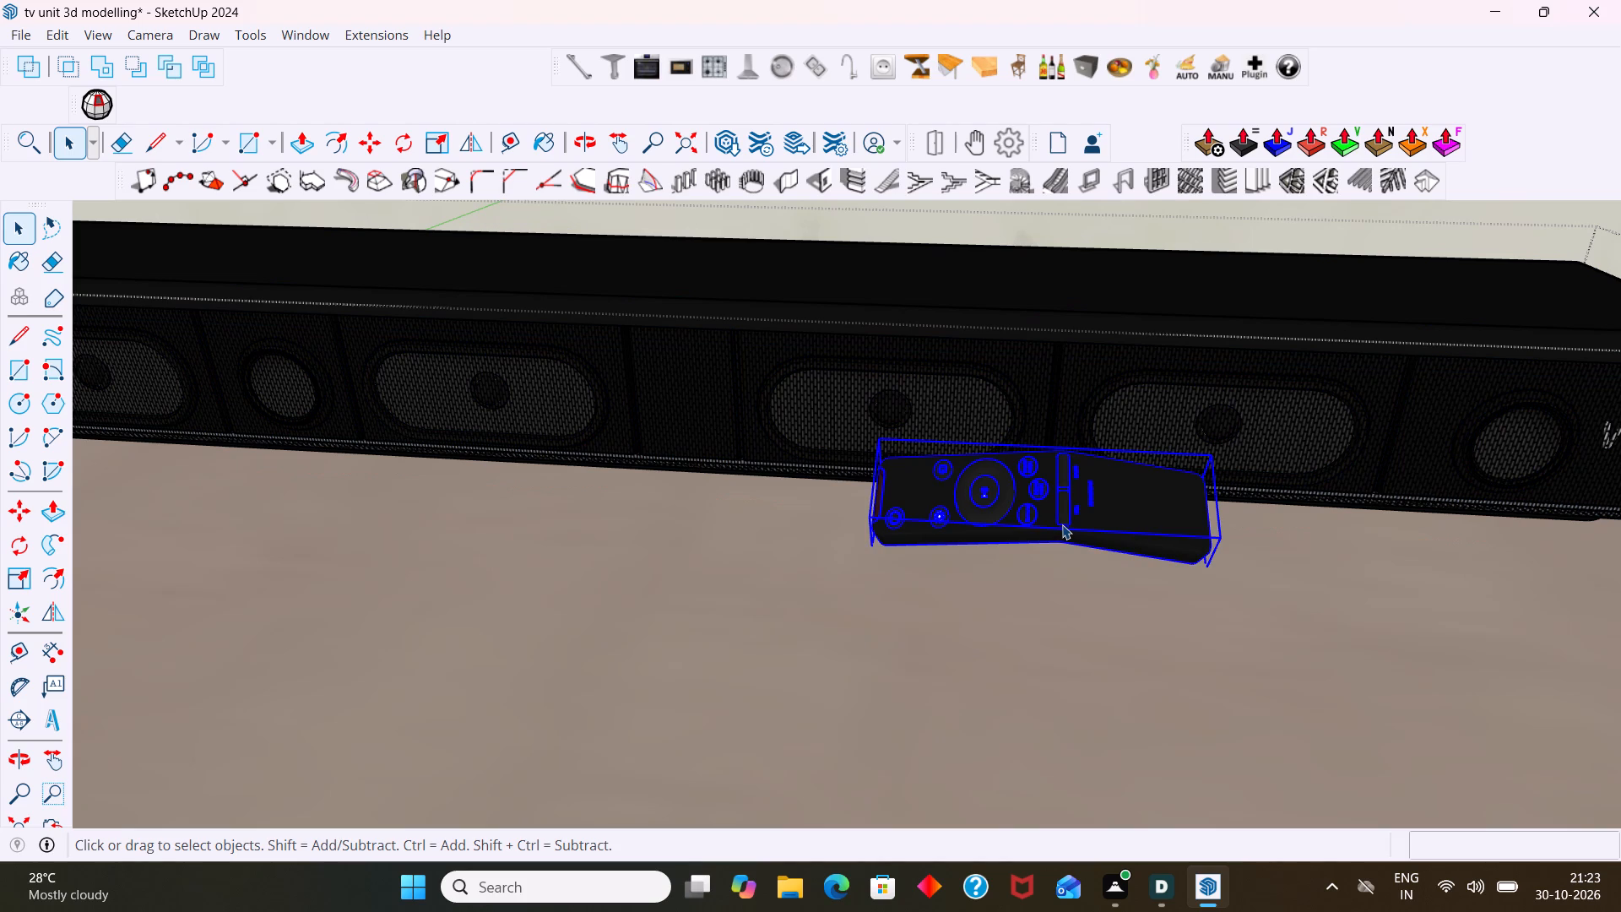
key(Delete)
scroll(1062, 524, down, 13)
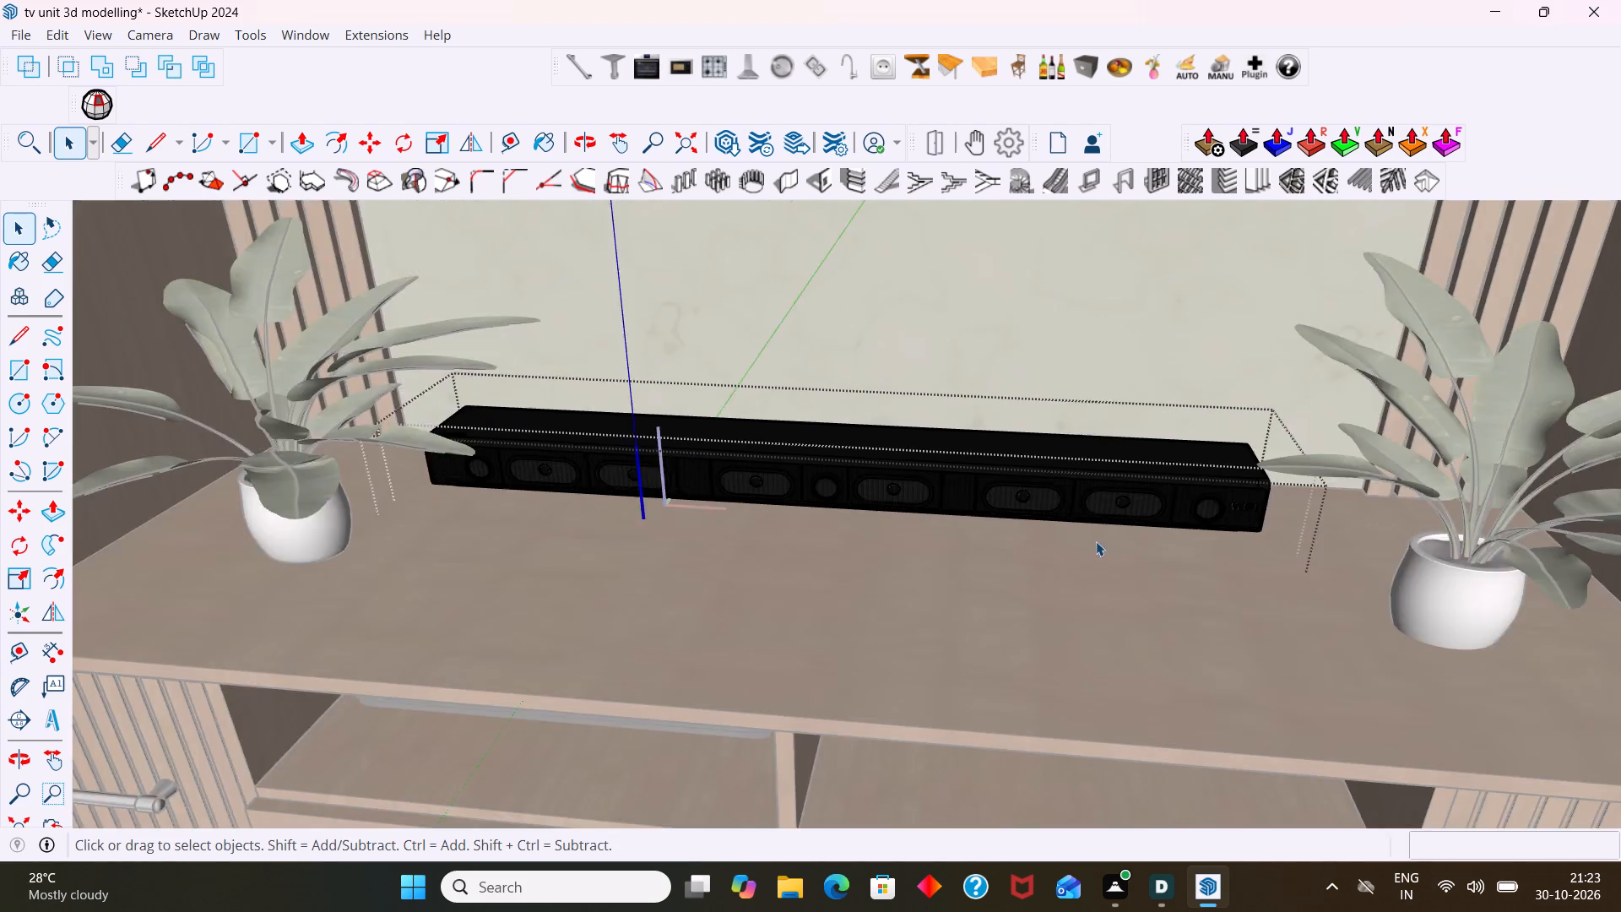
scroll(1096, 541, down, 15)
click(1412, 558)
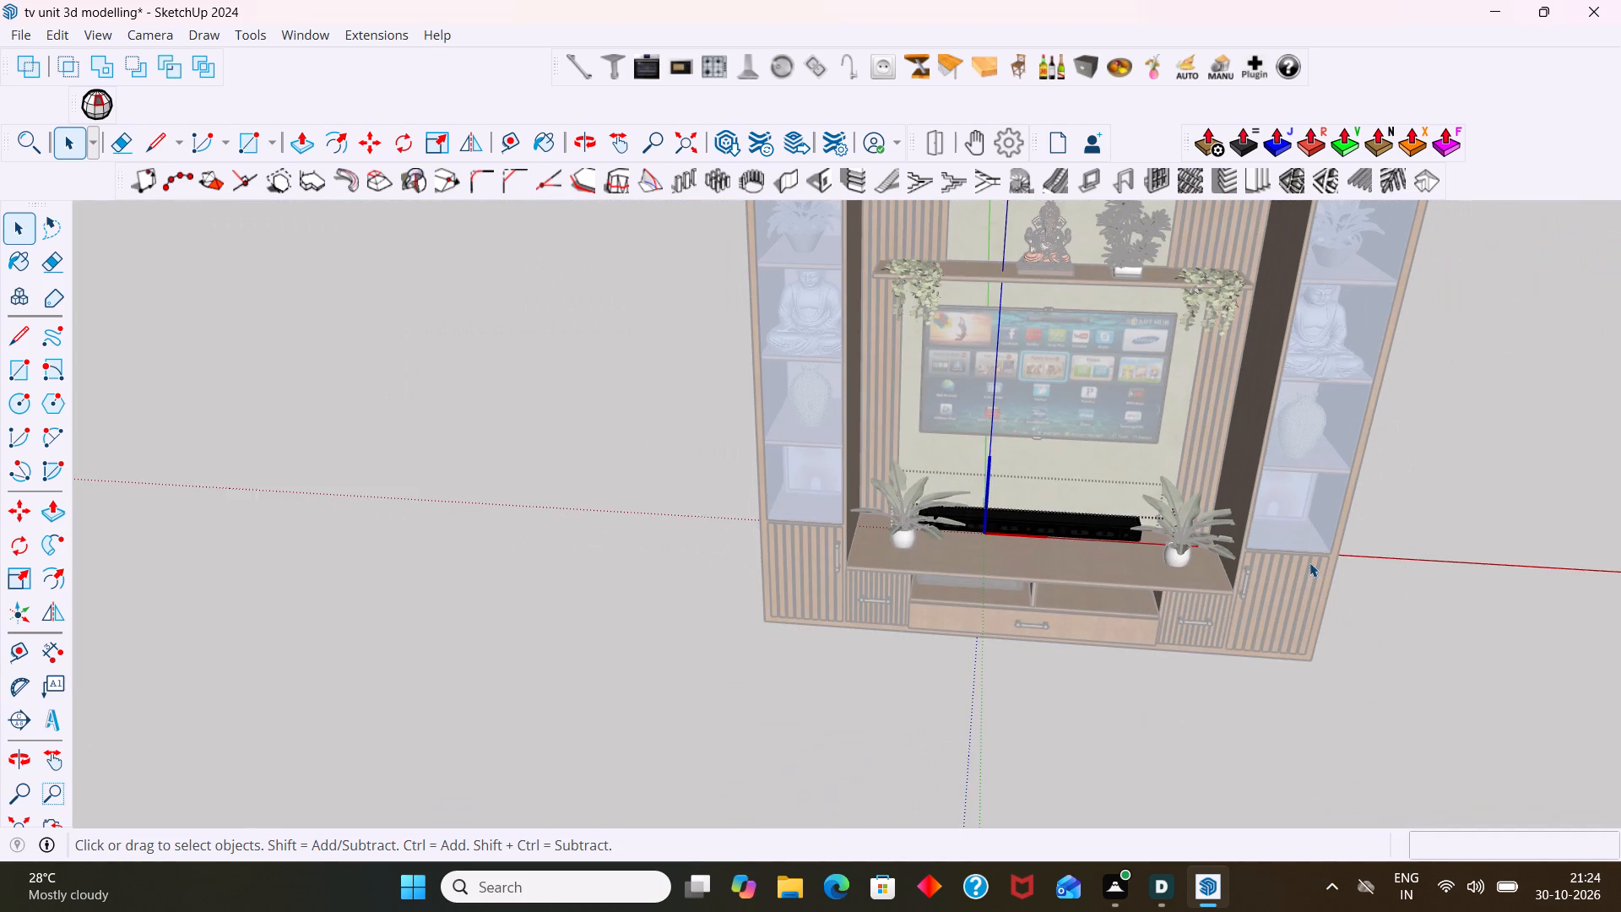
scroll(1250, 570, up, 20)
scroll(1250, 570, up, 7)
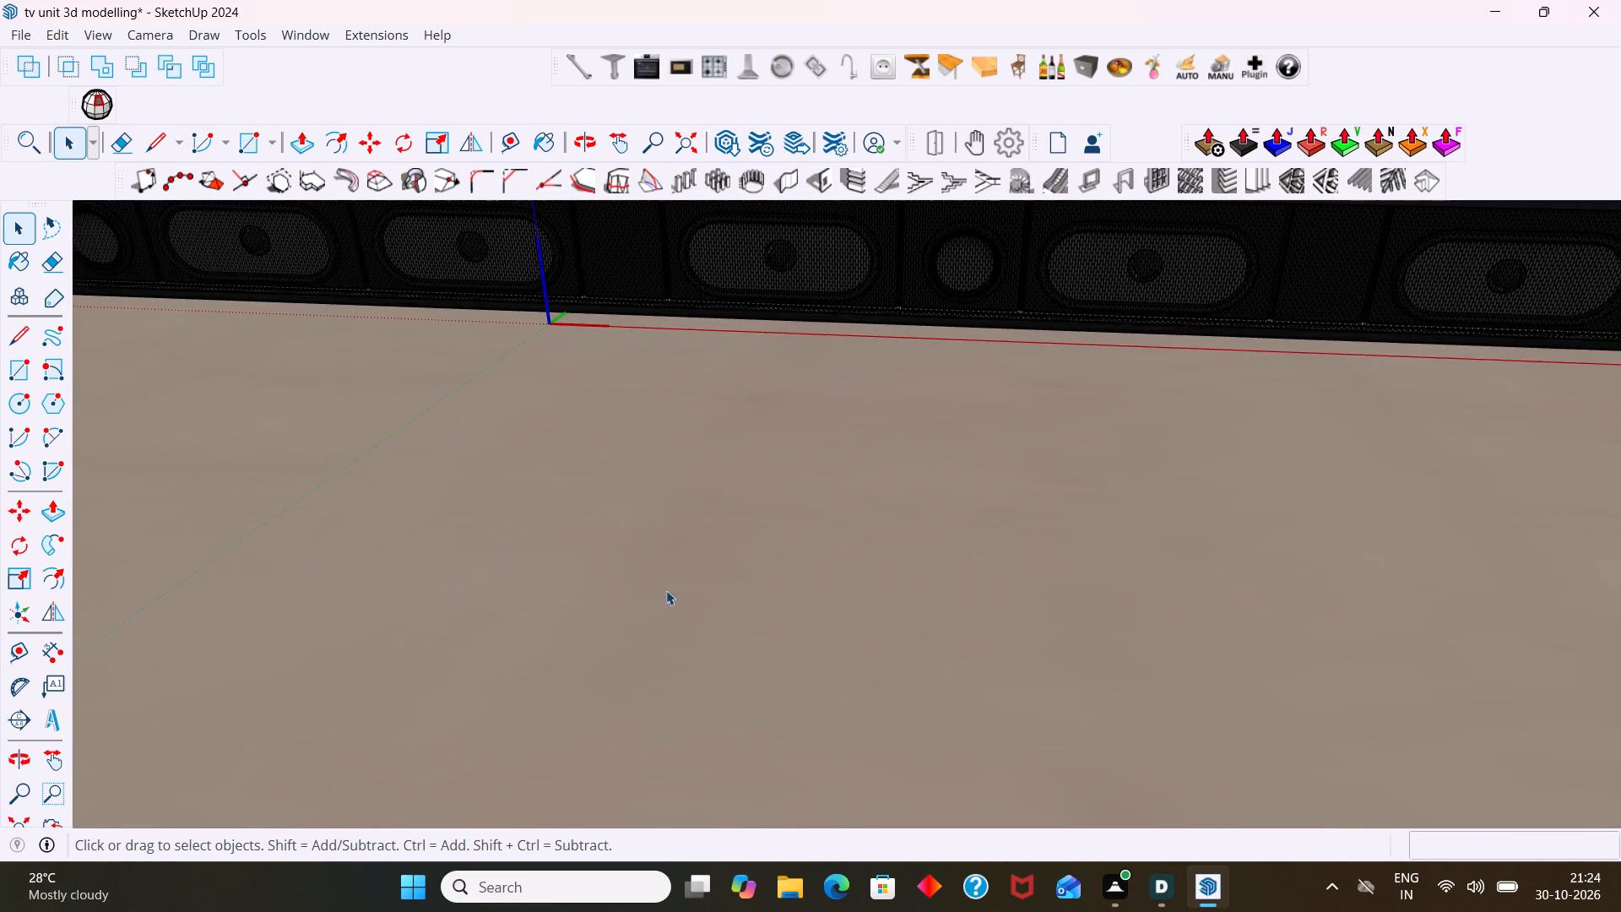
middle_drag(666, 589, 775, 528)
scroll(787, 503, down, 20)
scroll(787, 503, down, 5)
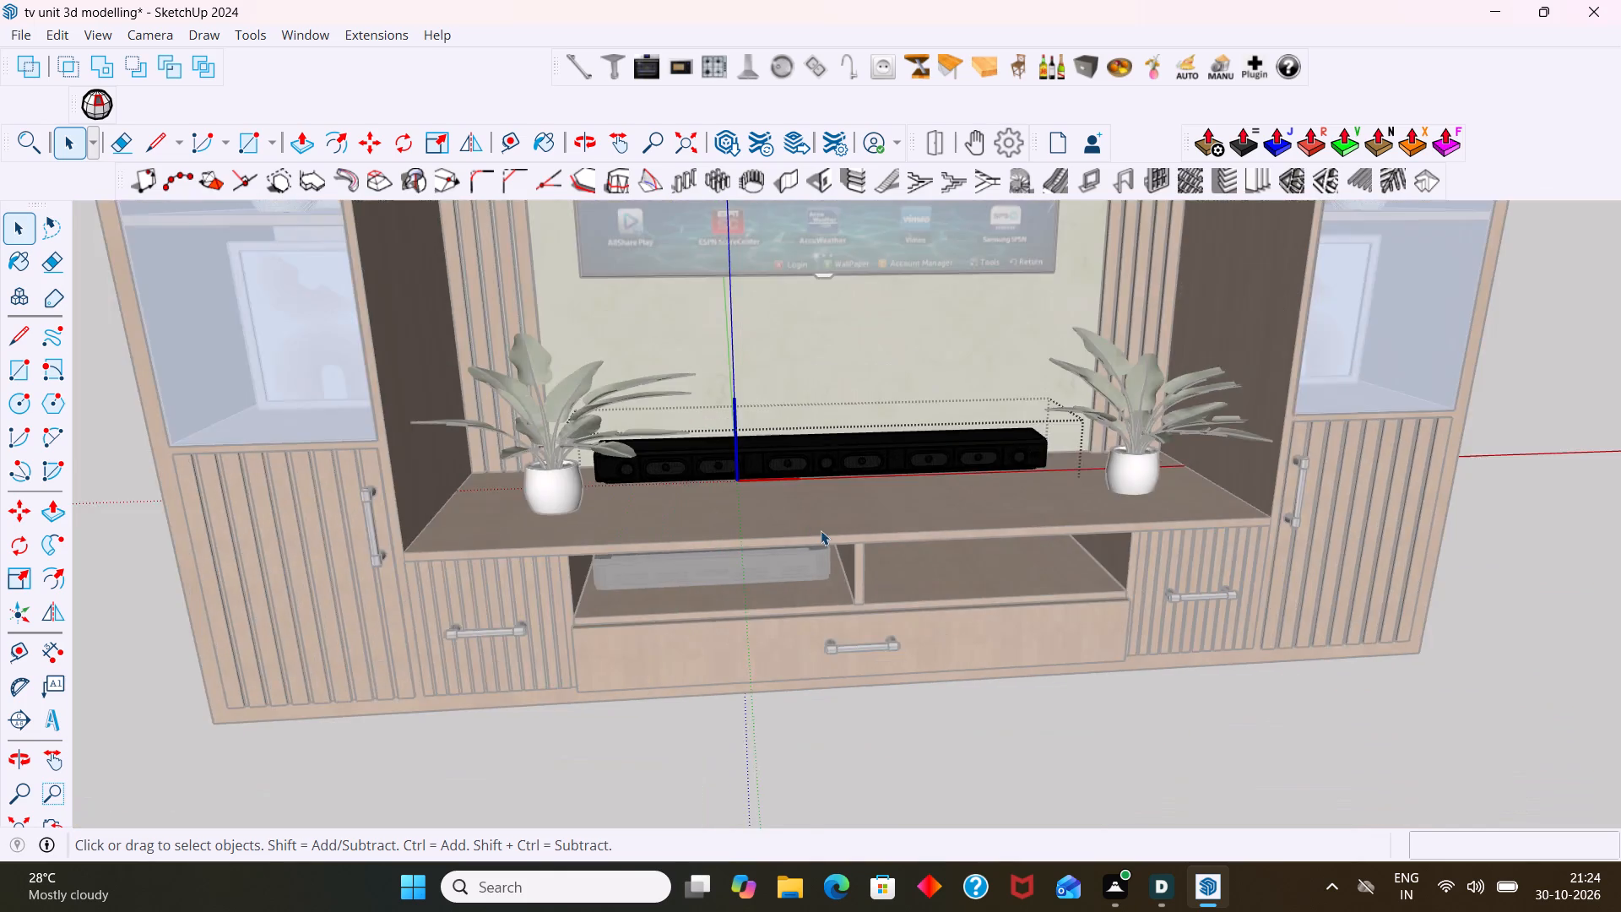
scroll(821, 530, down, 20)
scroll(821, 530, down, 3)
click(1033, 442)
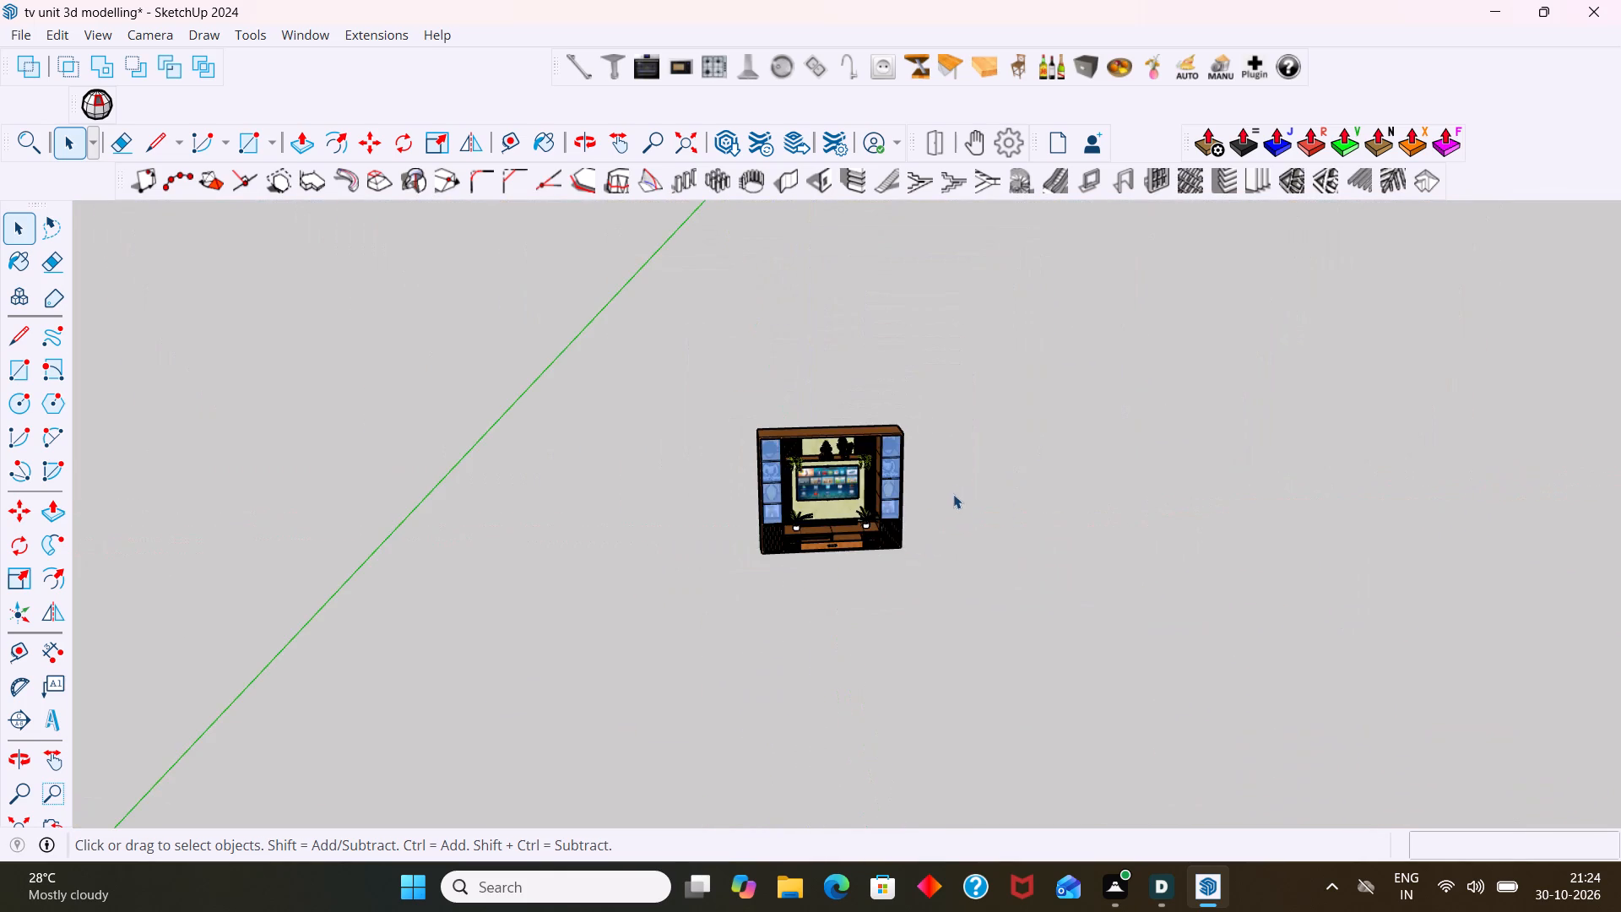
Examine the sound bar's fit on the console between the plants from the front and from above.
middle_drag(957, 489, 928, 496)
scroll(925, 483, down, 16)
middle_drag(920, 540, 888, 459)
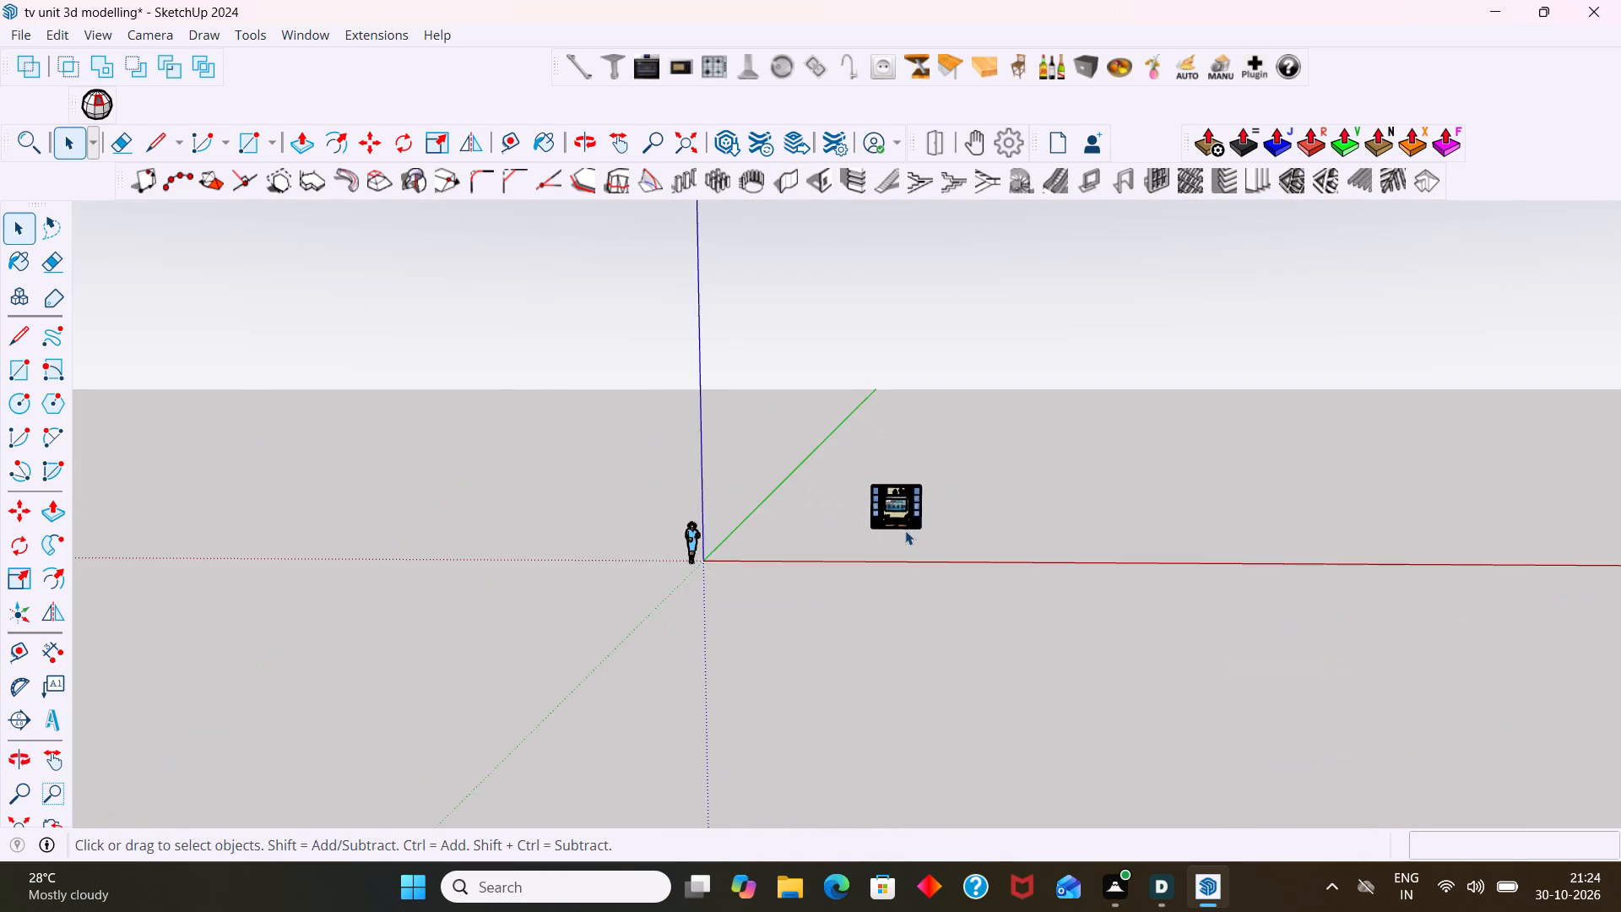
scroll(905, 530, up, 20)
scroll(905, 530, up, 10)
middle_drag(938, 524, 941, 529)
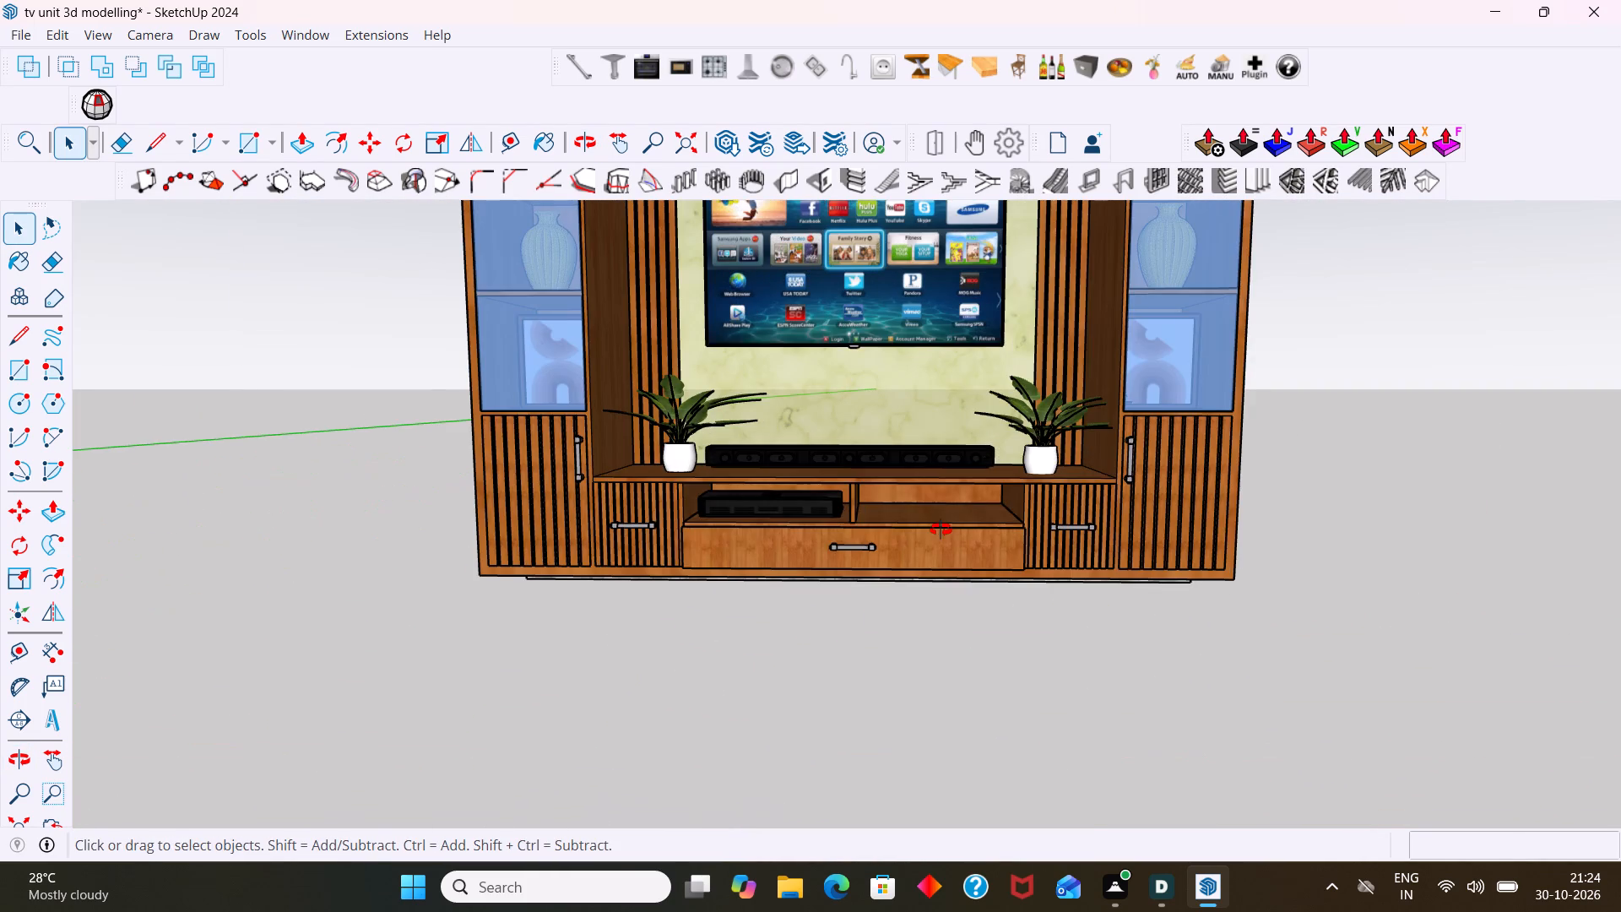
middle_drag(941, 529, 967, 849)
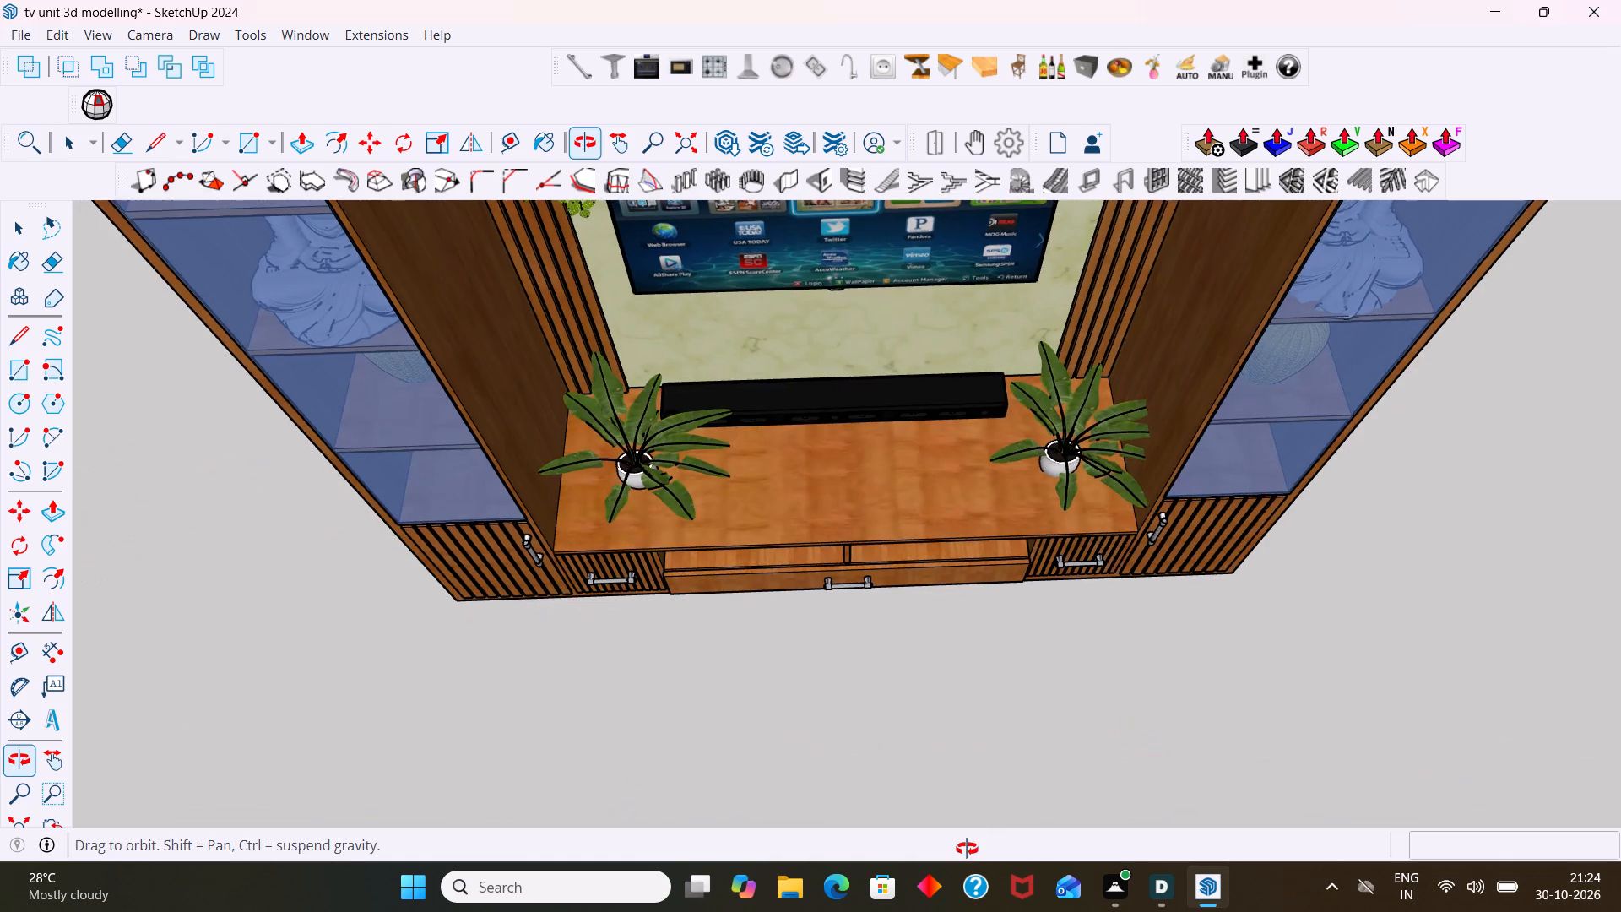
middle_drag(967, 849, 950, 725)
middle_drag(868, 378, 877, 553)
Erase the outline of the small rectangle on the console top behind the sound bar's left end.
scroll(767, 323, up, 5)
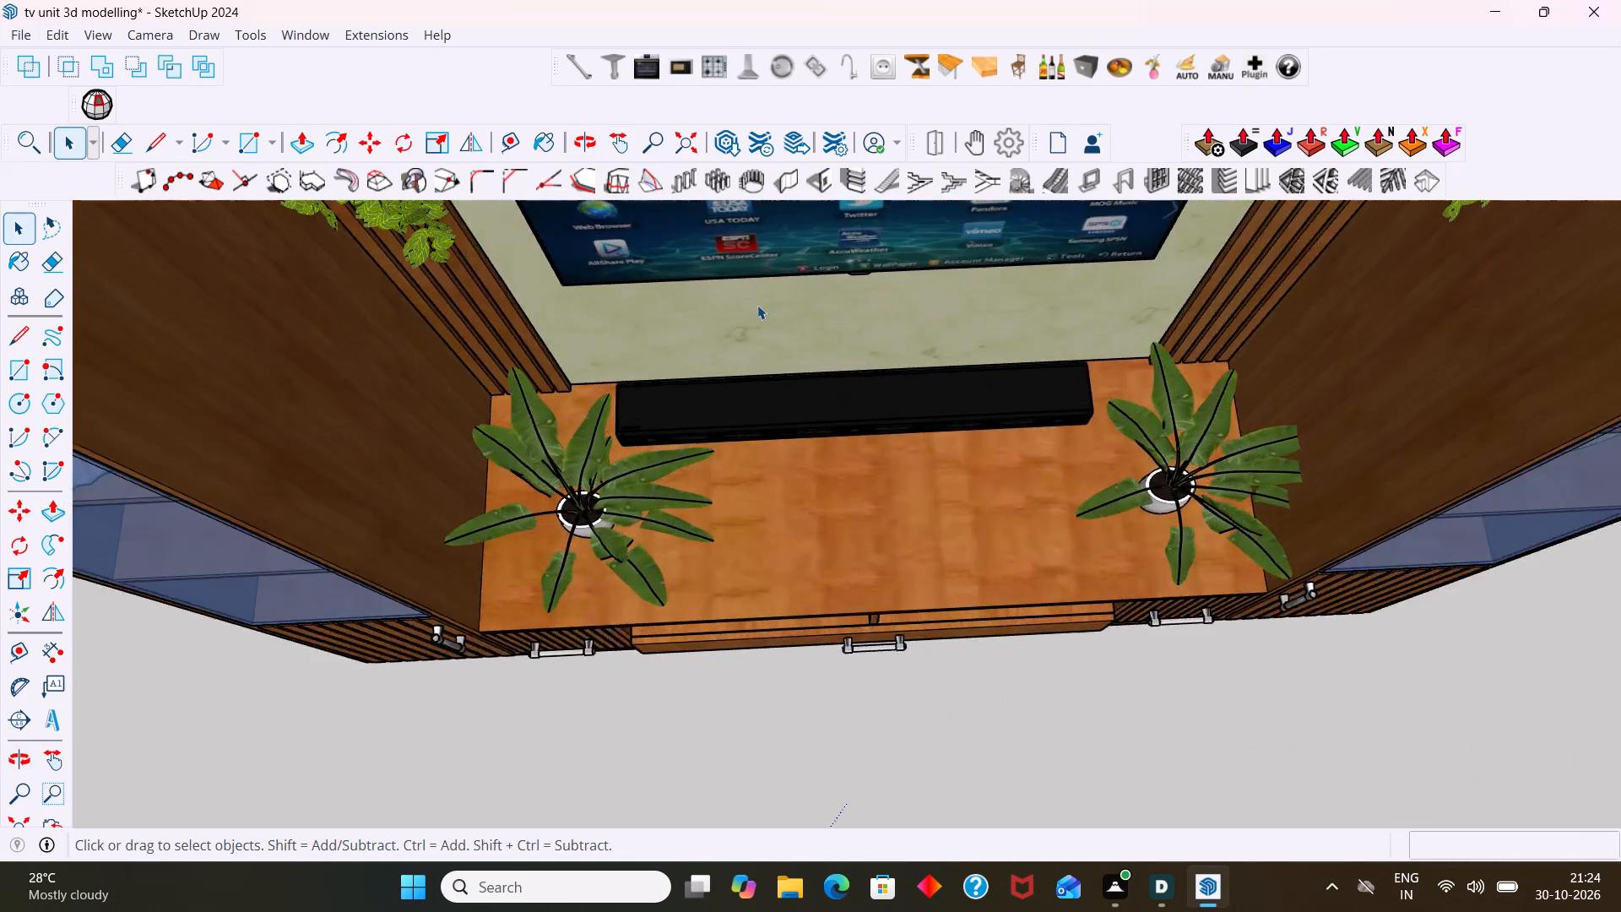
scroll(757, 305, up, 5)
scroll(799, 423, up, 2)
scroll(800, 416, down, 1)
middle_drag(803, 428, 808, 529)
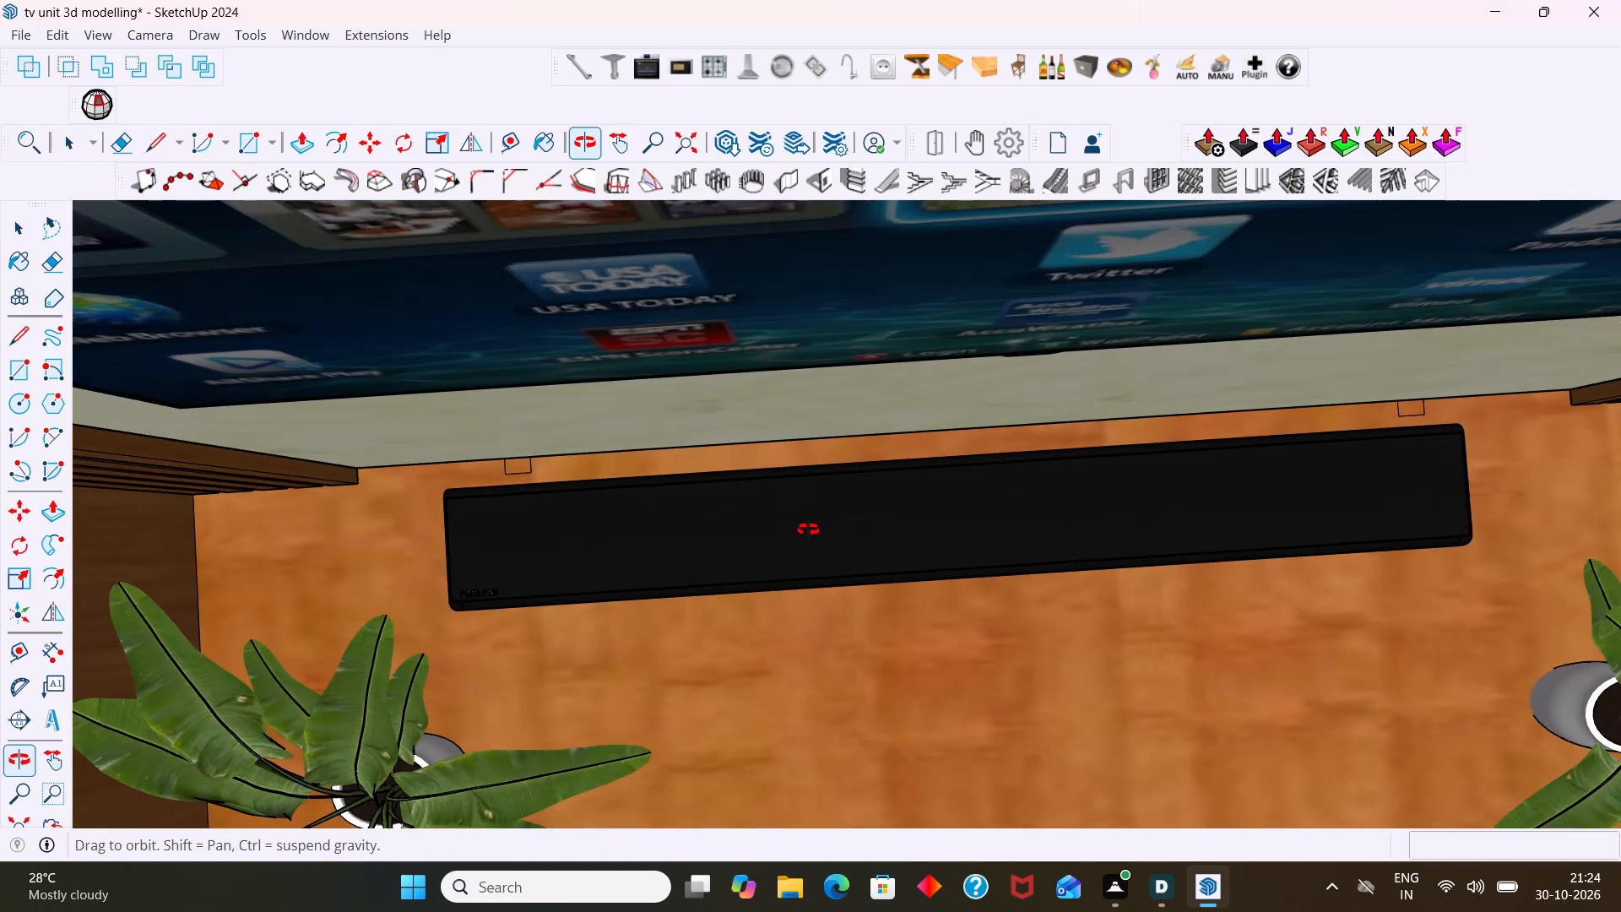
middle_drag(808, 529, 809, 518)
scroll(586, 483, up, 11)
click(491, 461)
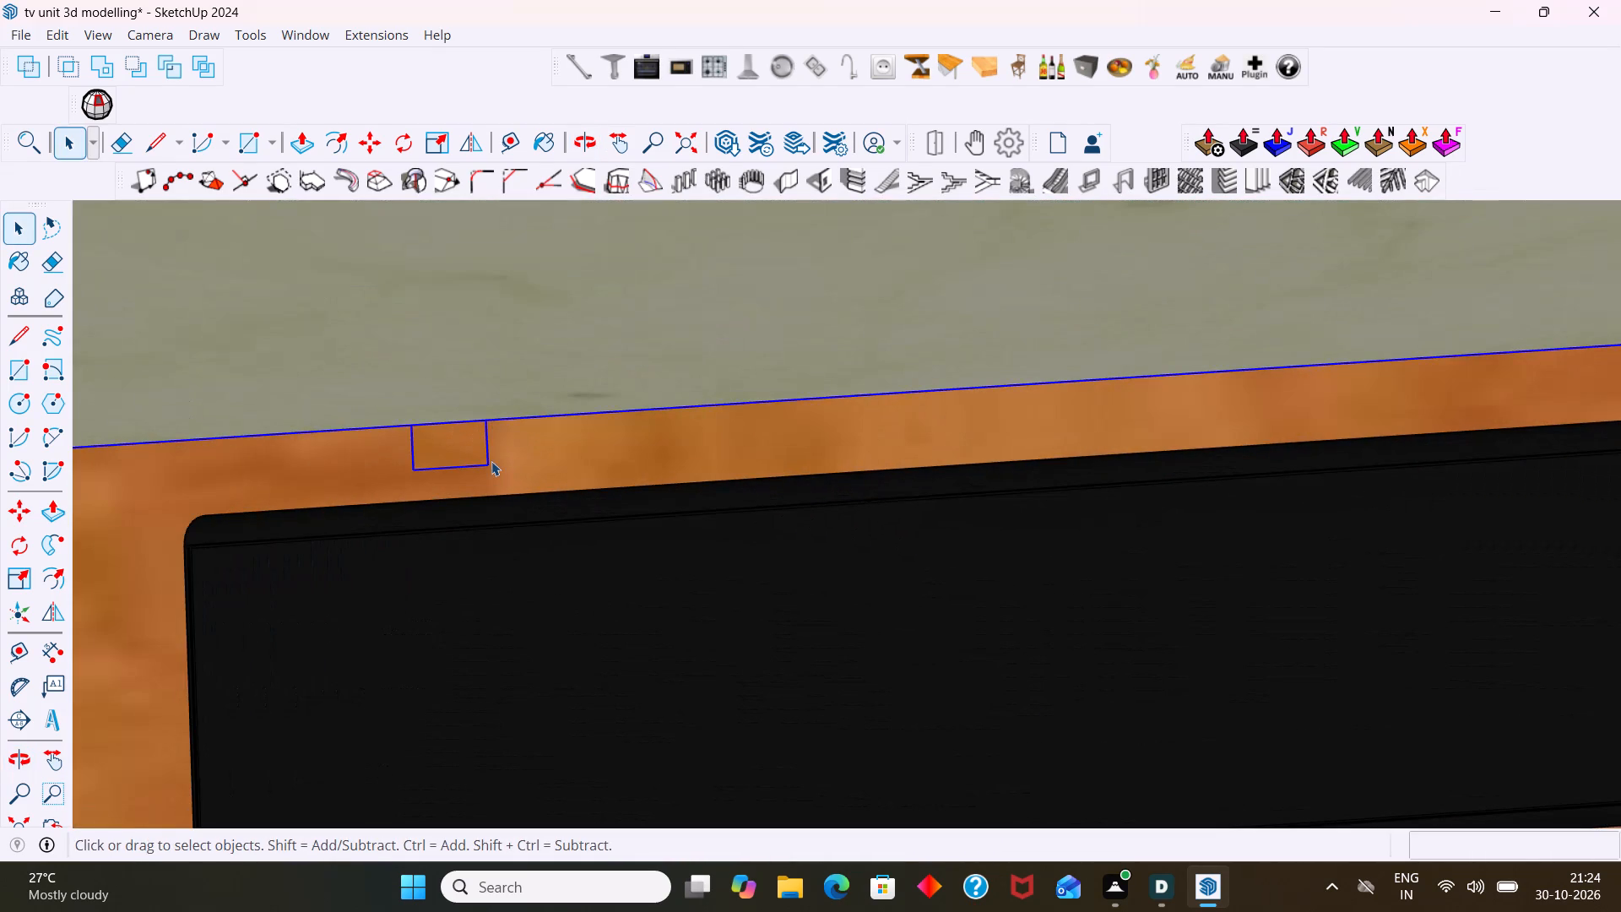
click(497, 460)
triple_click(492, 459)
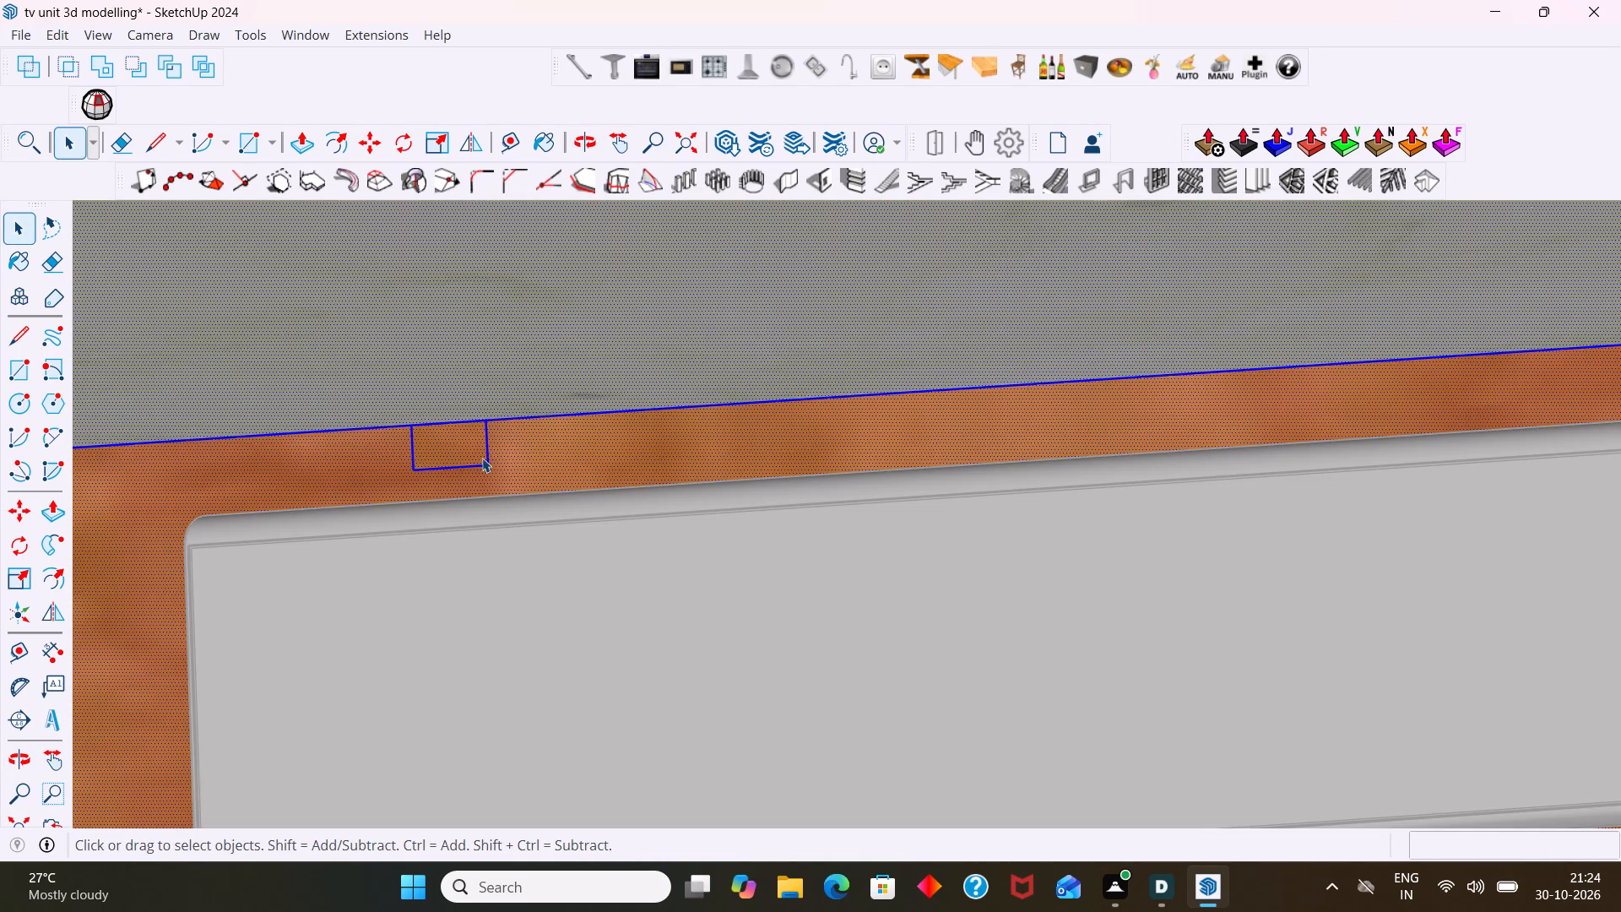
click(490, 458)
click(486, 455)
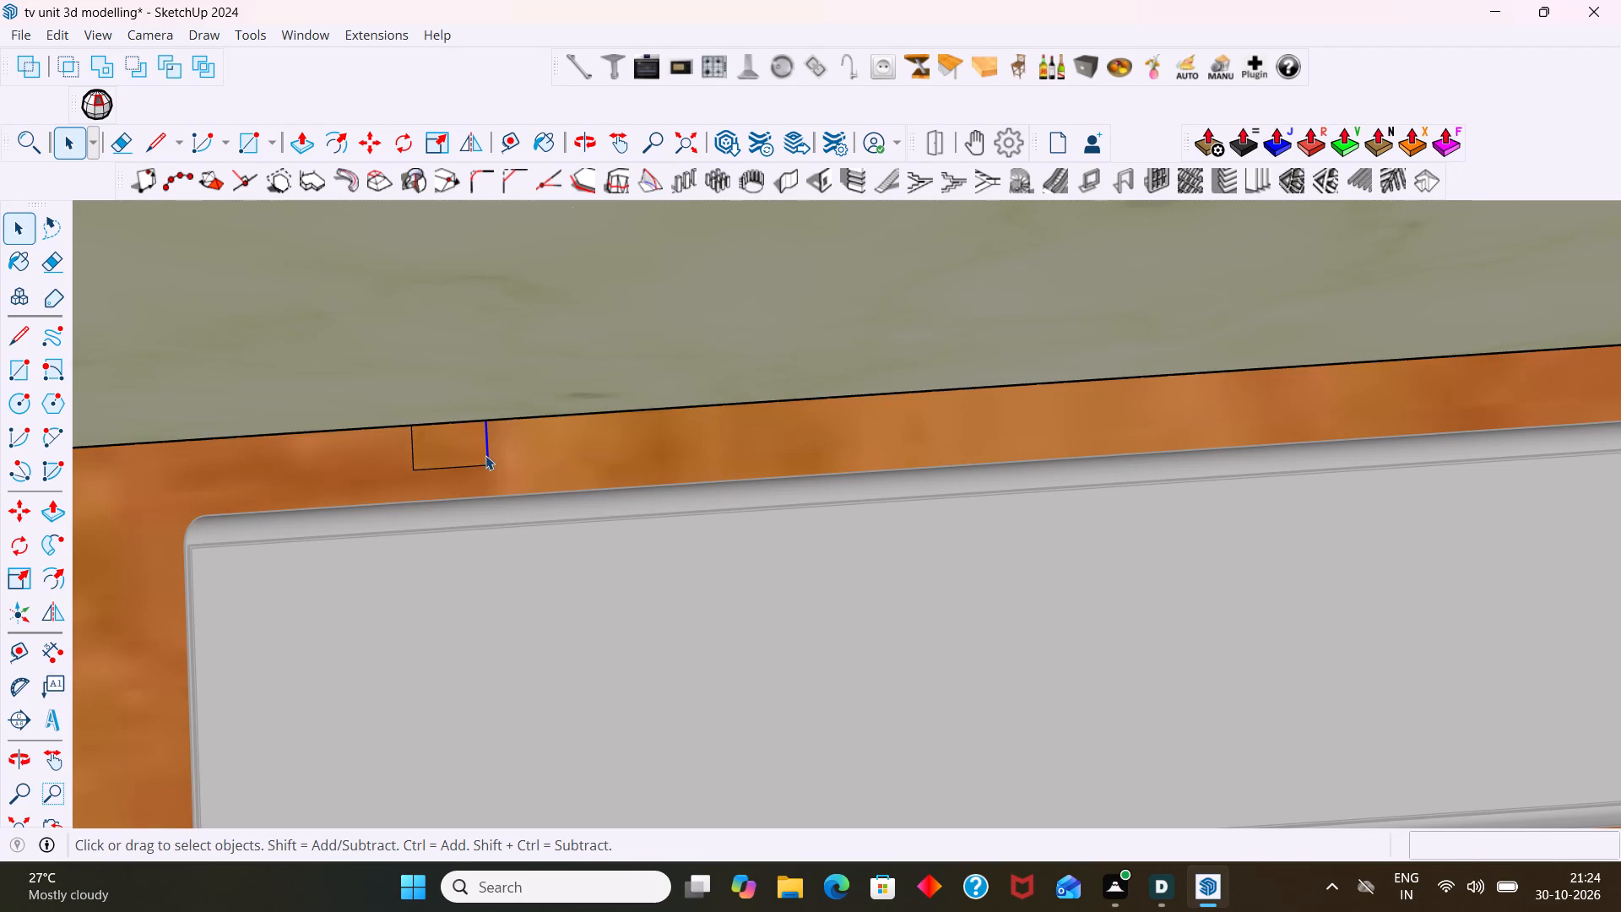
key(e)
drag(505, 444, 366, 457)
drag(491, 465, 429, 470)
Erase the matching small rectangle's outline behind the sound bar's right end, and leave the group being edited.
scroll(442, 467, down, 3)
shift+middle_drag(670, 433, 183, 427)
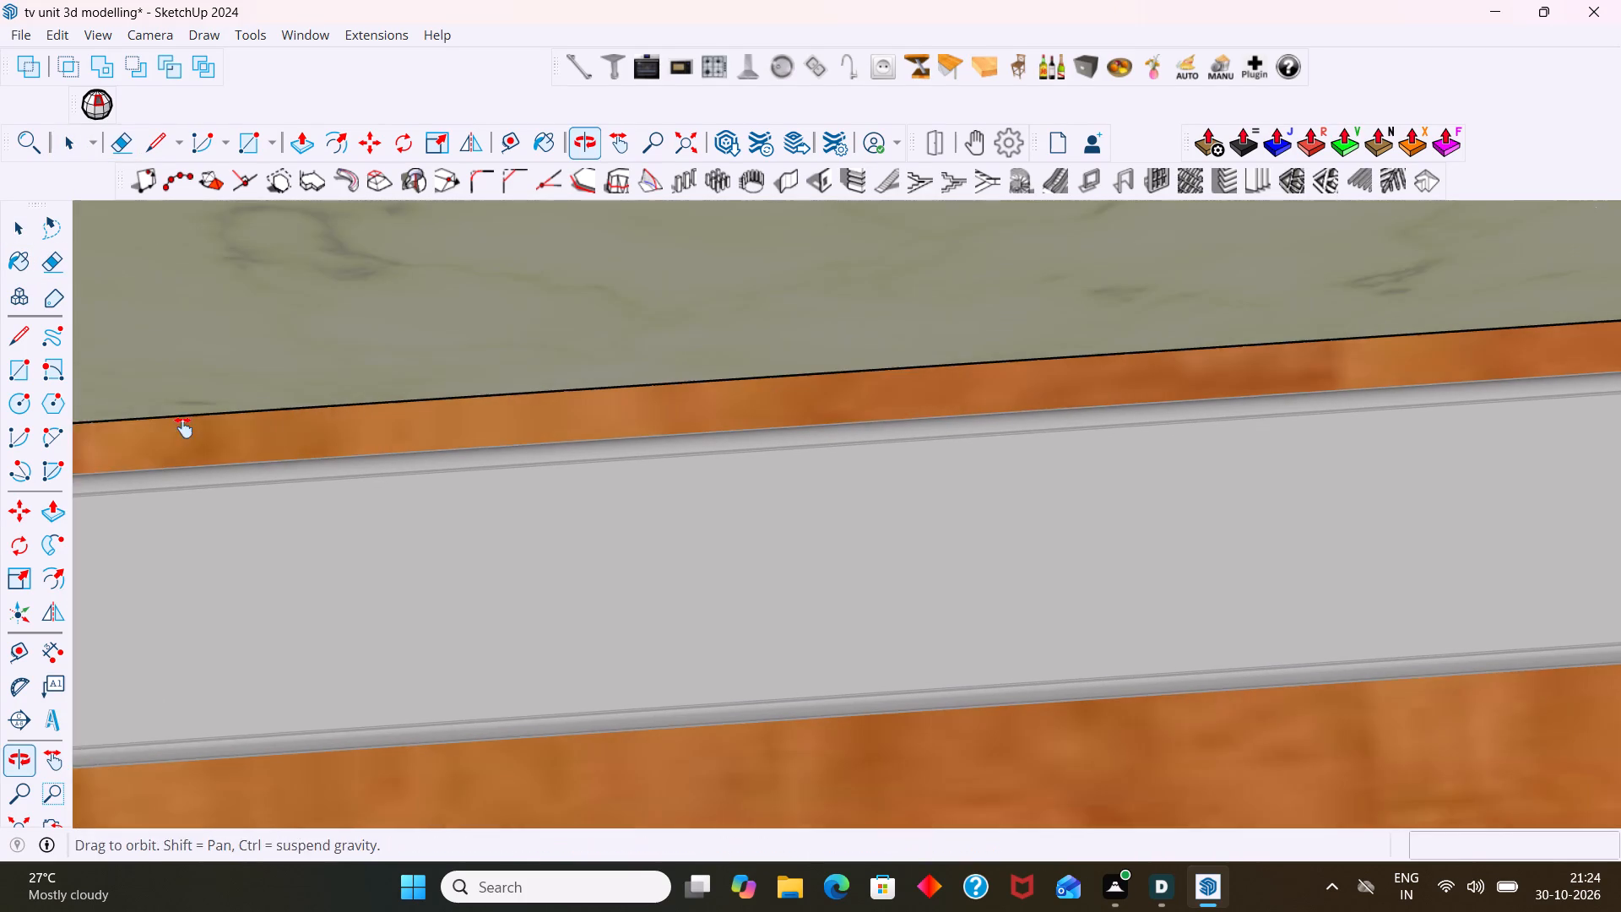
shift+middle_drag(183, 427, 175, 426)
scroll(440, 355, down, 7)
scroll(1287, 320, up, 5)
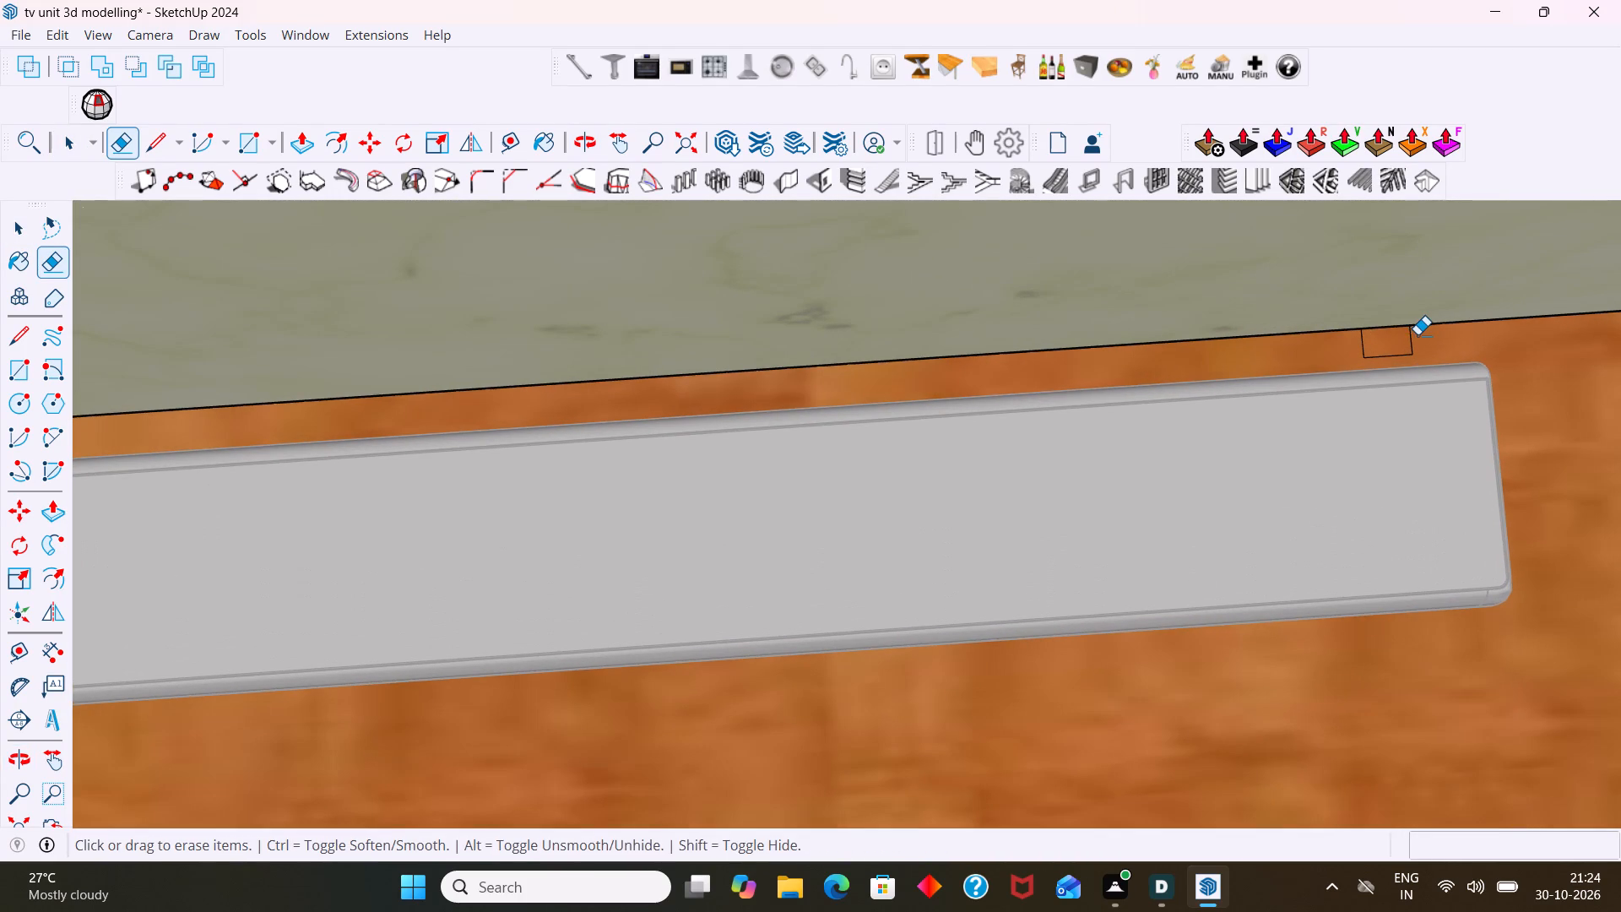
drag(1418, 334, 1355, 360)
scroll(1400, 348, down, 12)
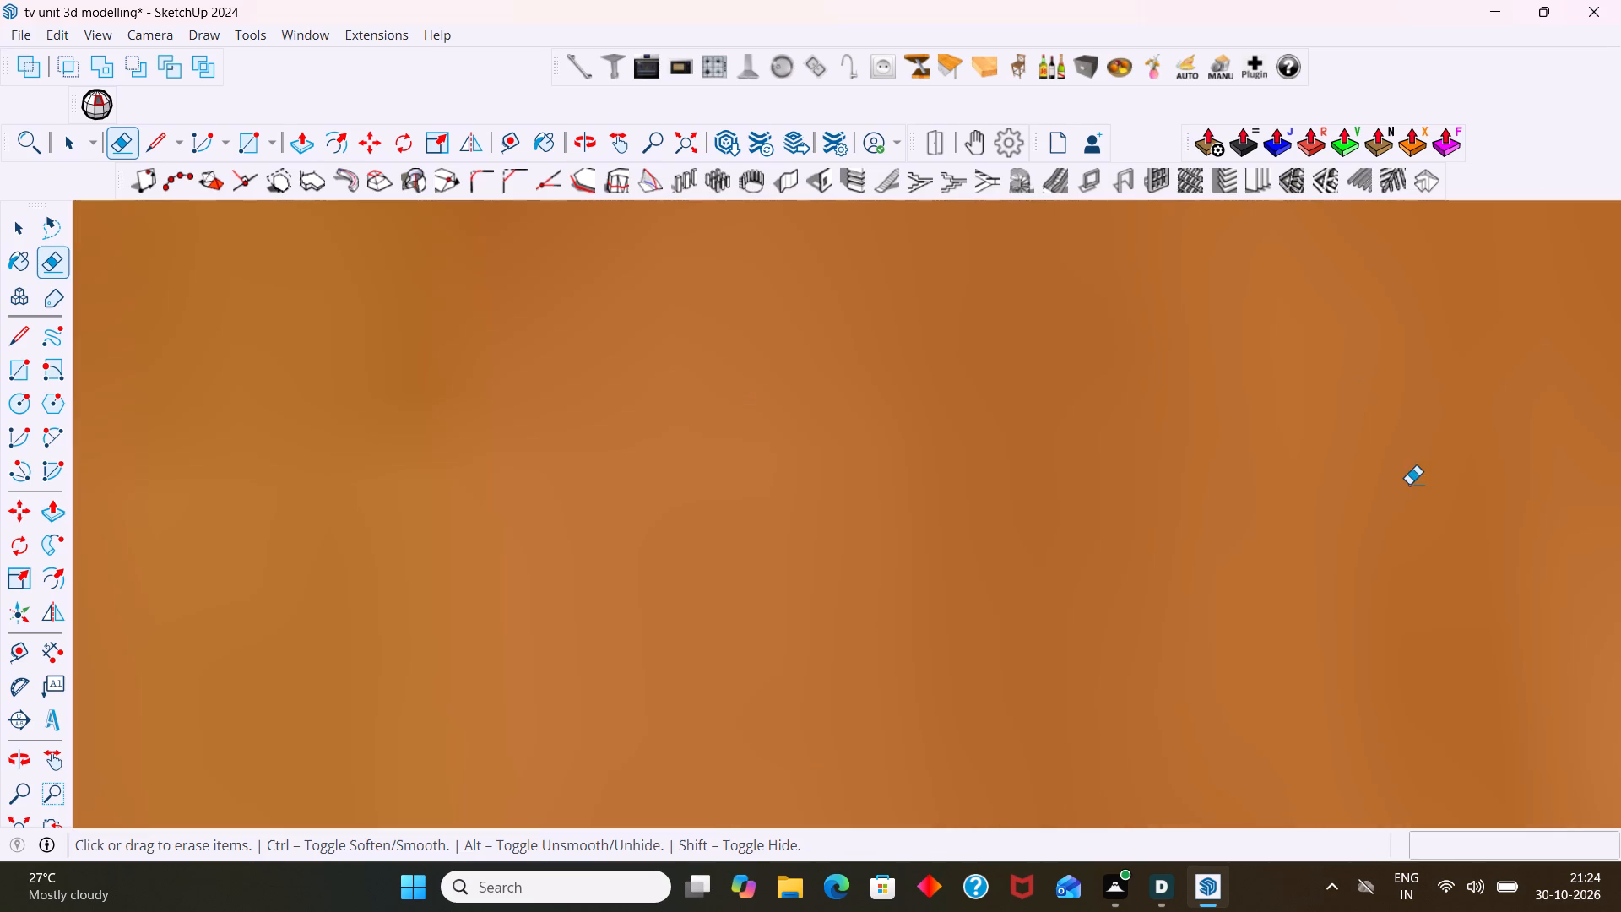
scroll(1409, 484, down, 6)
key(space)
scroll(1267, 498, down, 10)
scroll(214, 637, down, 2)
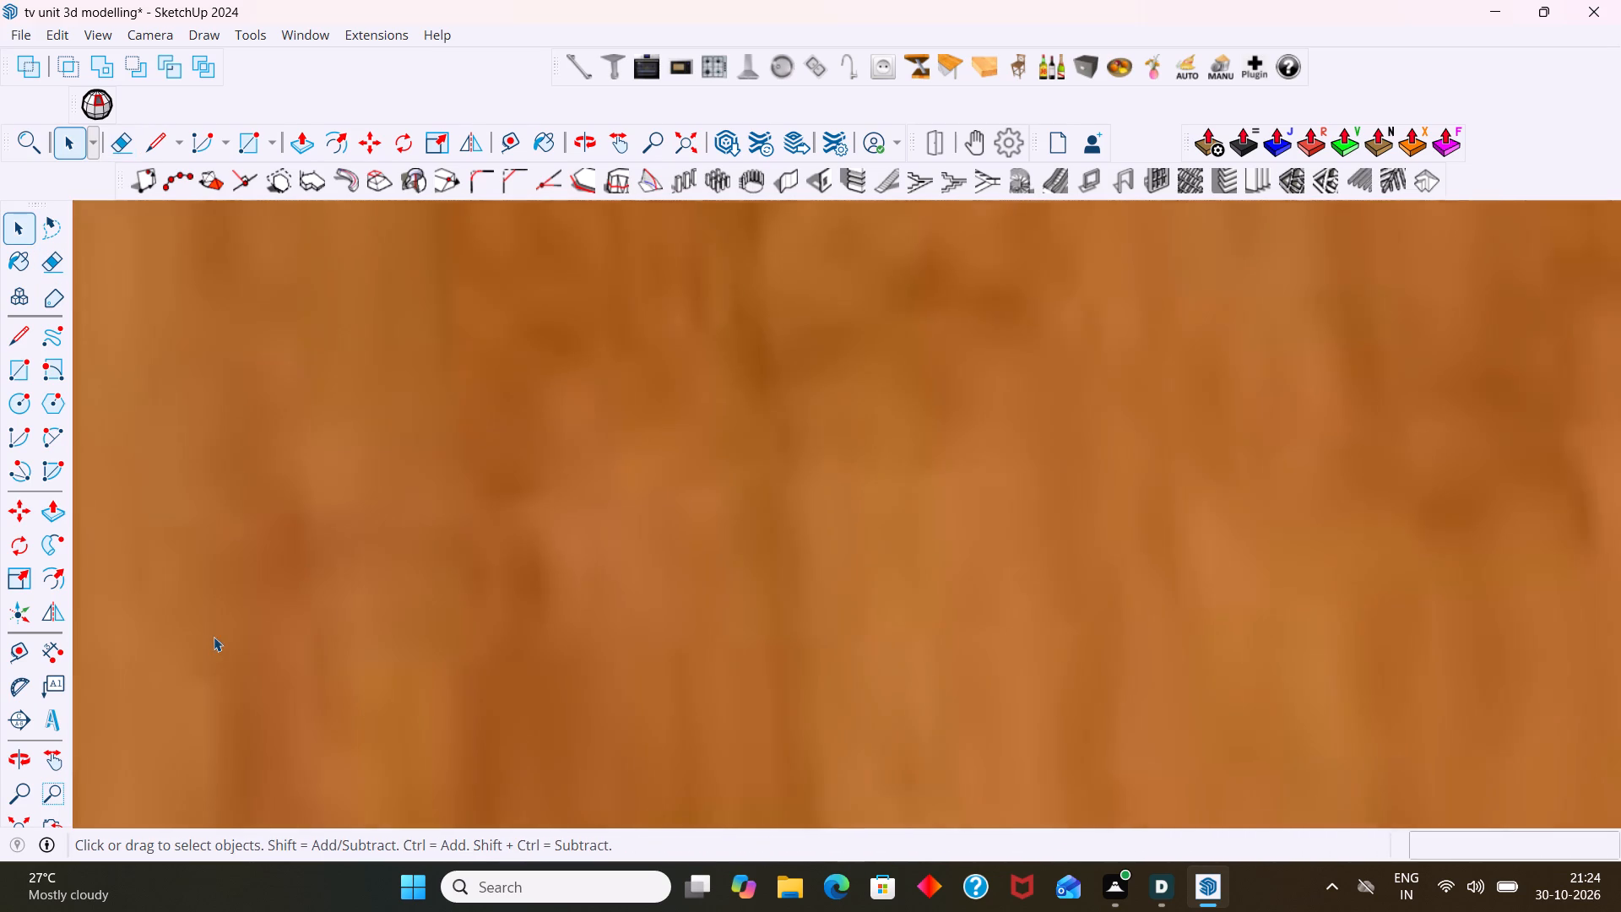
scroll(214, 637, down, 20)
scroll(214, 637, down, 17)
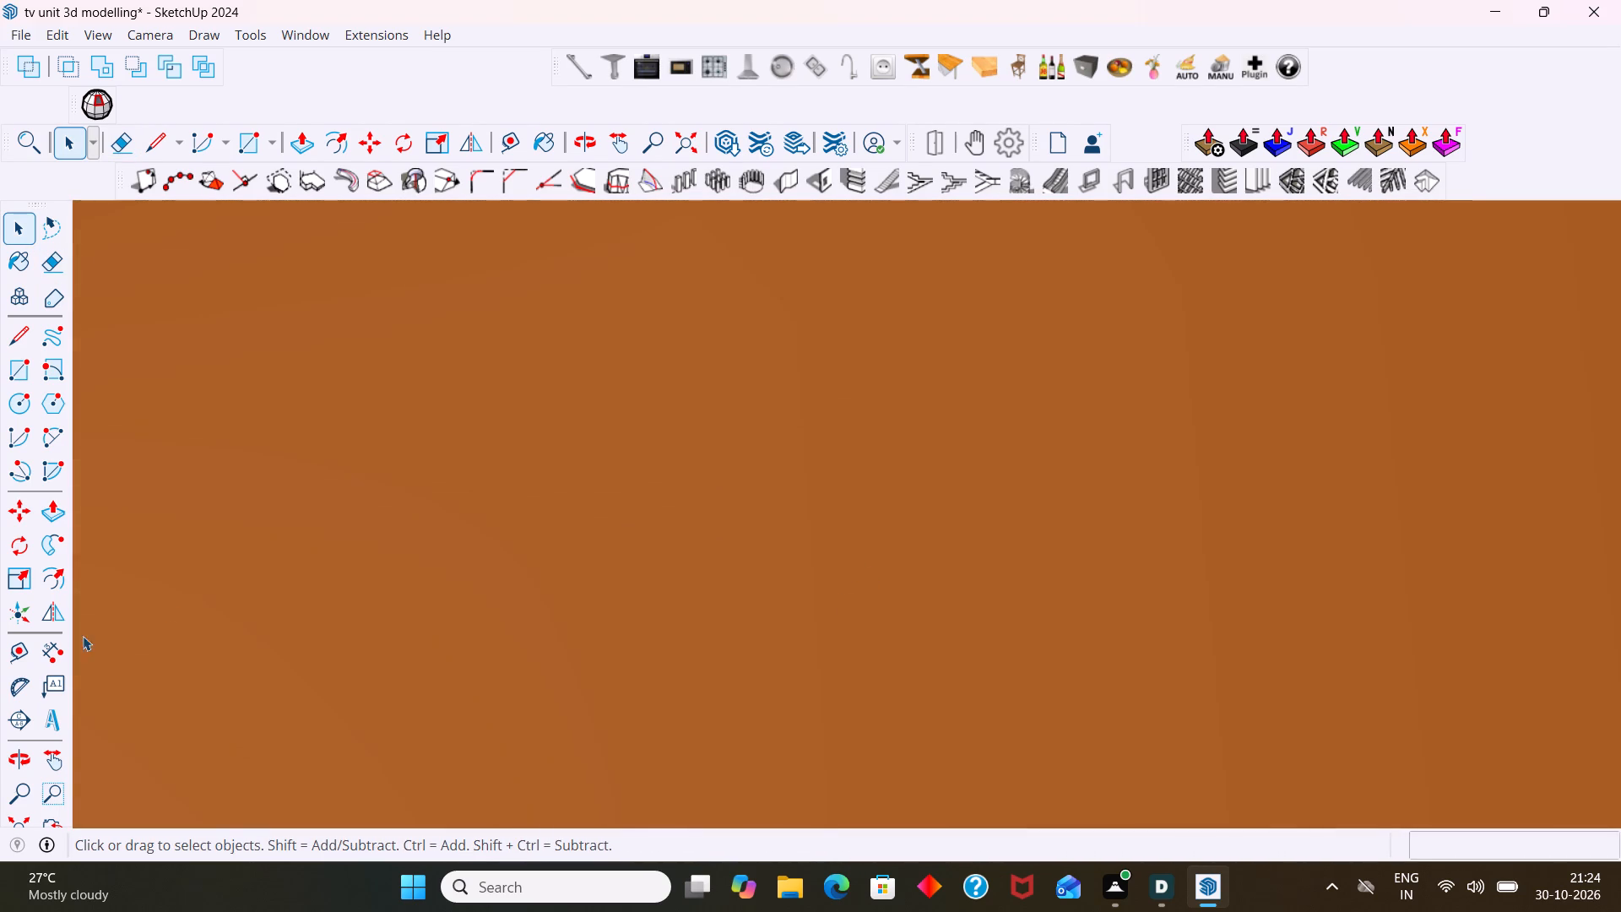
scroll(35, 801, down, 3)
click(13, 822)
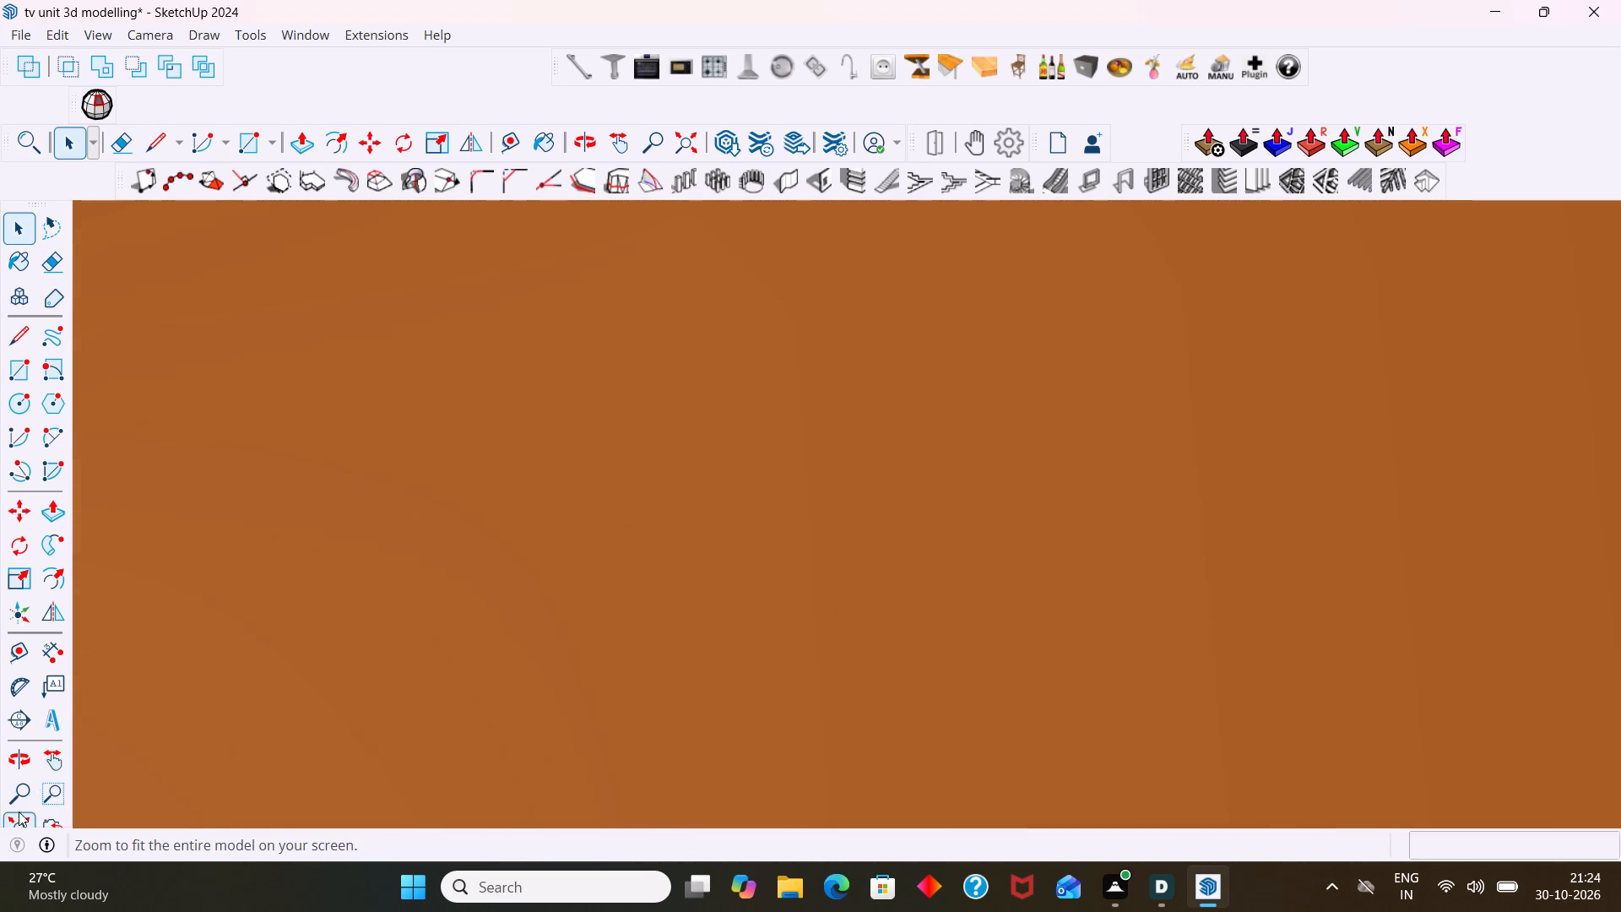
scroll(1109, 324, up, 4)
click(1053, 347)
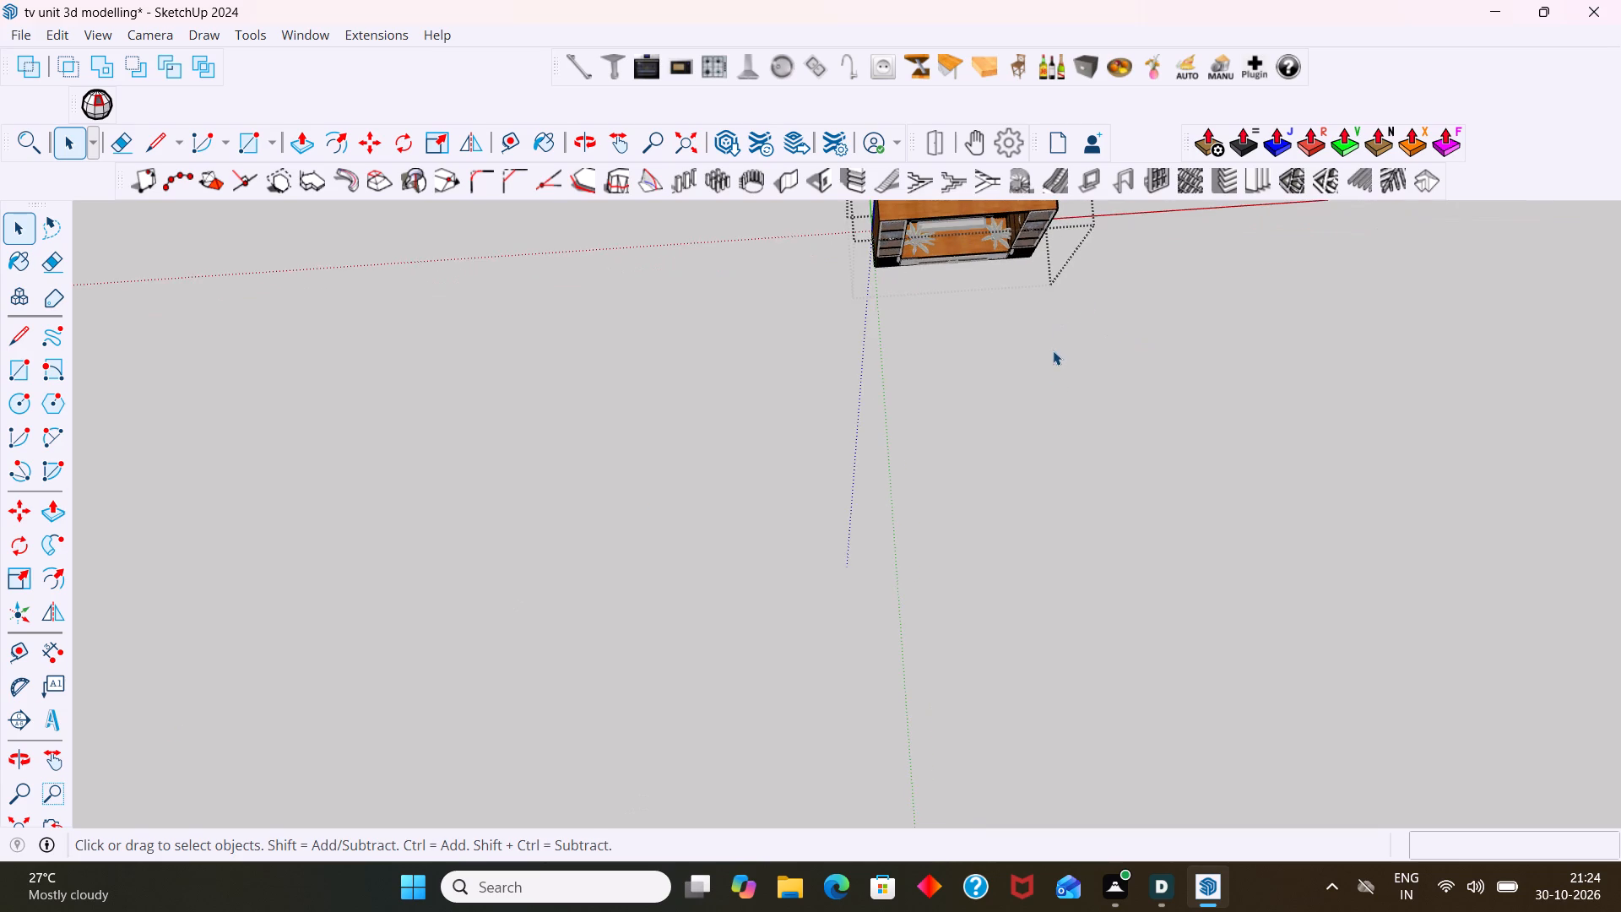
Examine the decorated TV unit from the front, both sides and above, focusing on the console, plants and sound bar.
middle_drag(1050, 387, 970, 182)
scroll(1005, 226, up, 12)
middle_drag(982, 312, 955, 194)
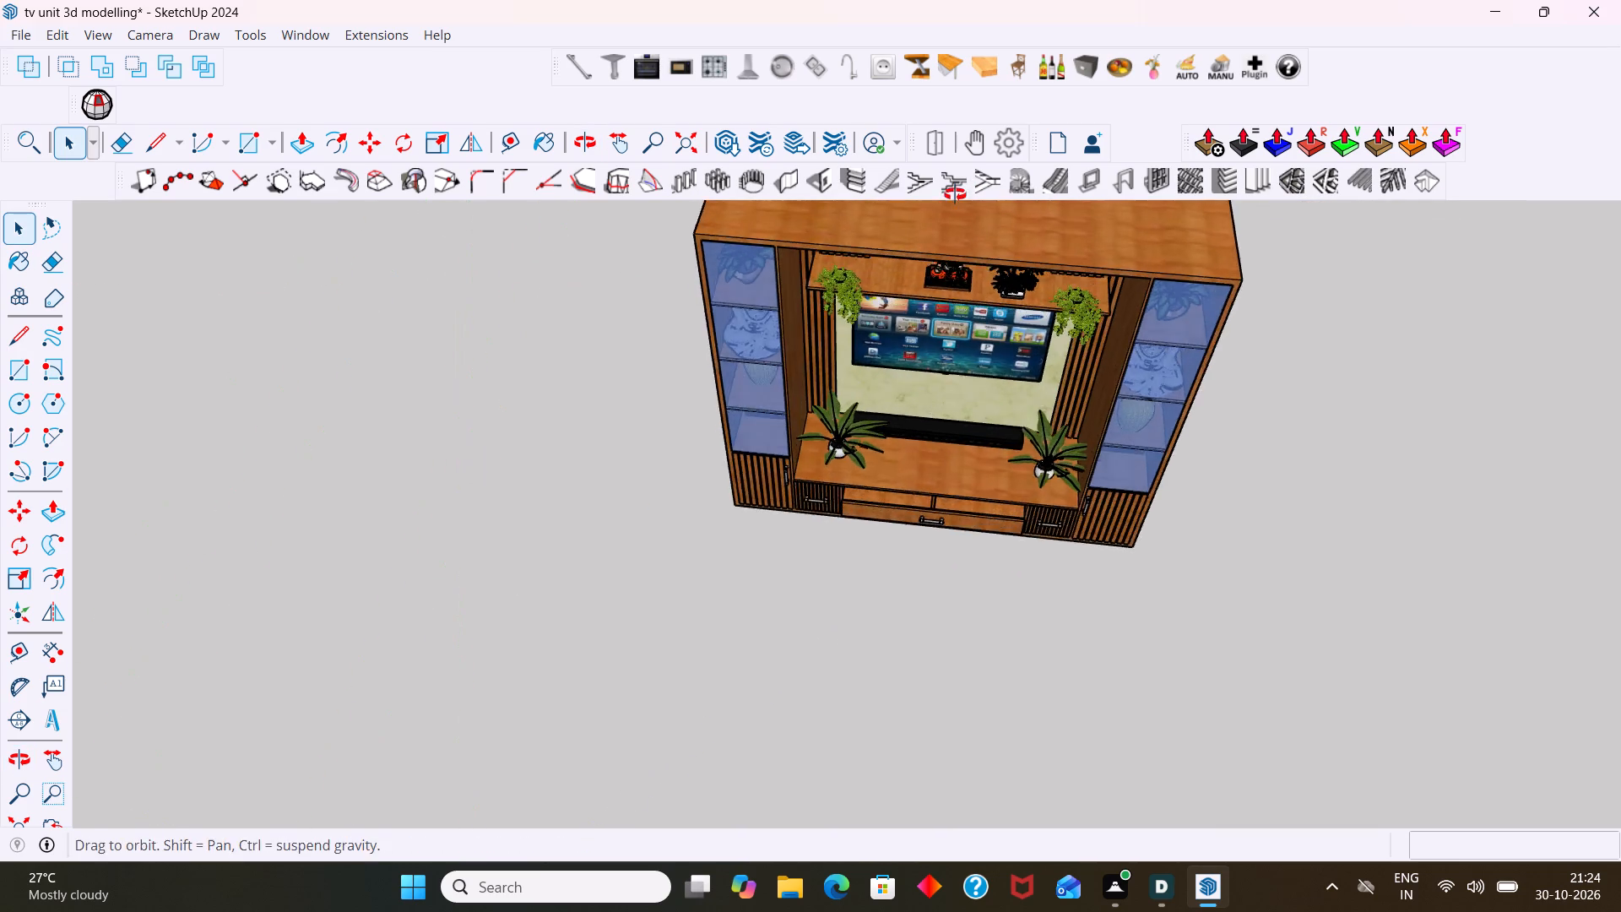
middle_drag(955, 194, 950, 108)
scroll(1043, 364, up, 7)
scroll(989, 489, up, 1)
middle_drag(988, 488, 1218, 448)
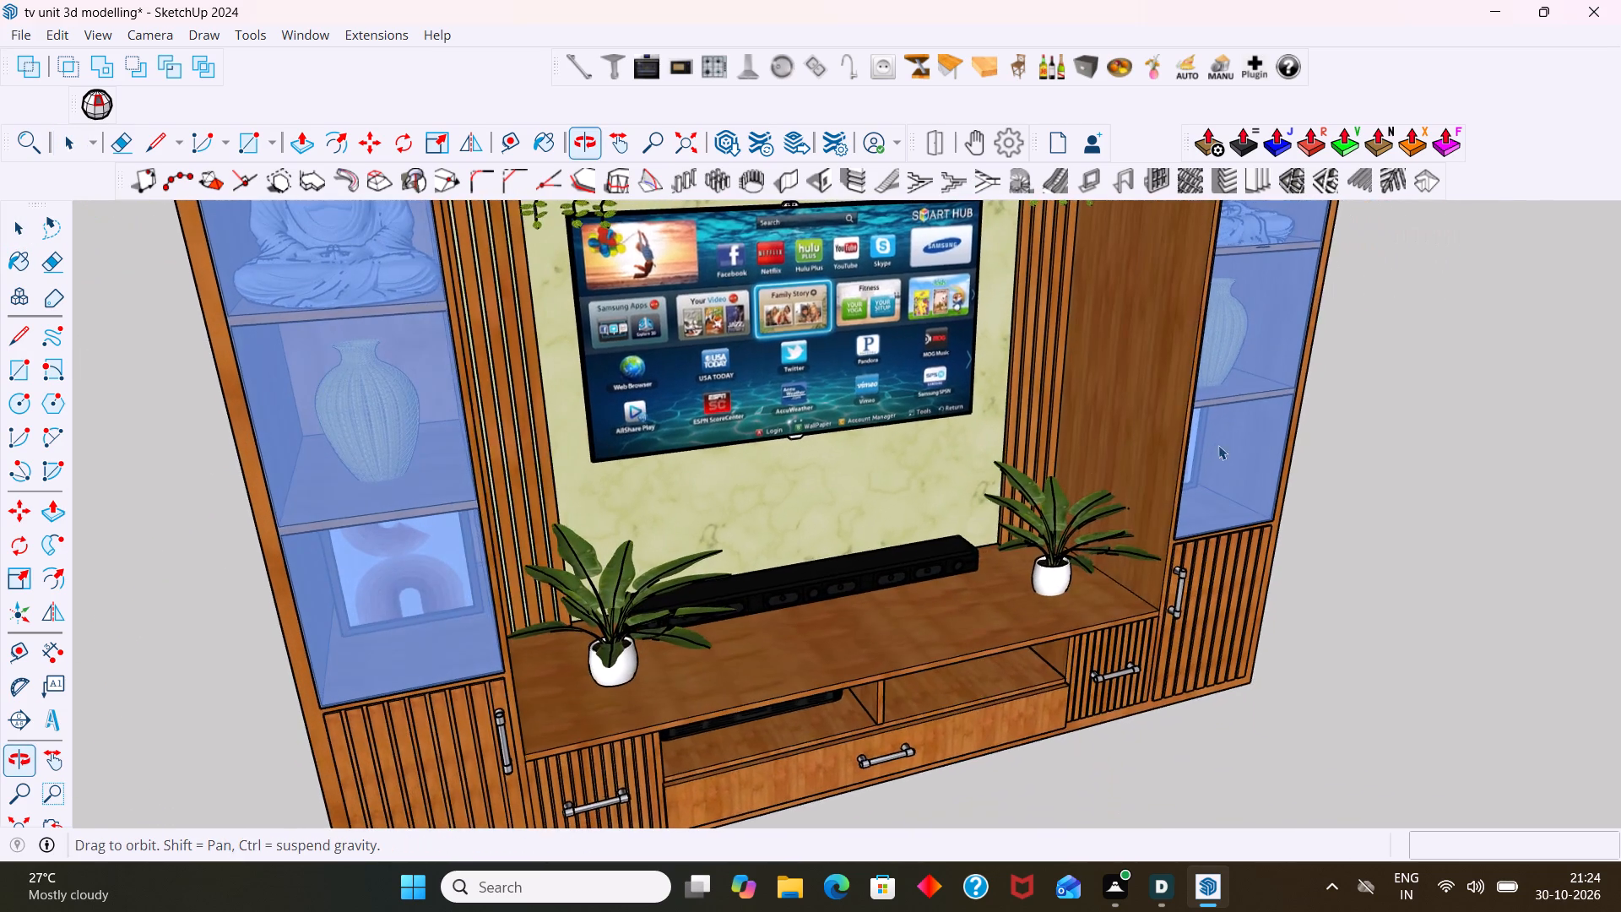
scroll(804, 511, up, 5)
scroll(816, 523, down, 7)
middle_drag(906, 529, 630, 532)
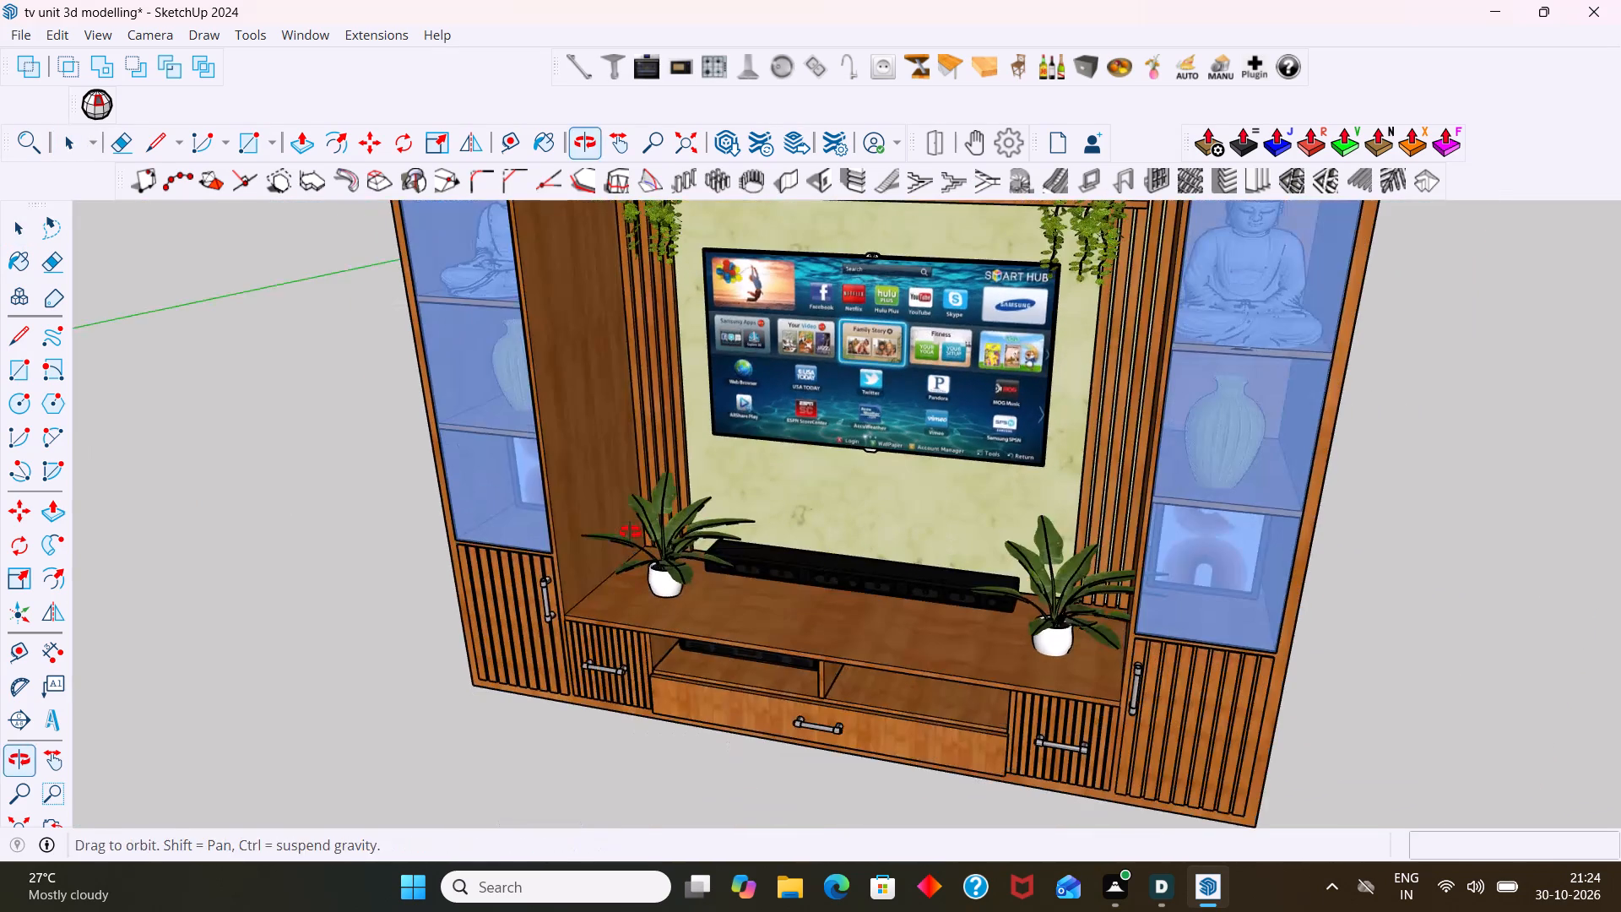
middle_drag(630, 532, 632, 532)
middle_drag(743, 640, 925, 612)
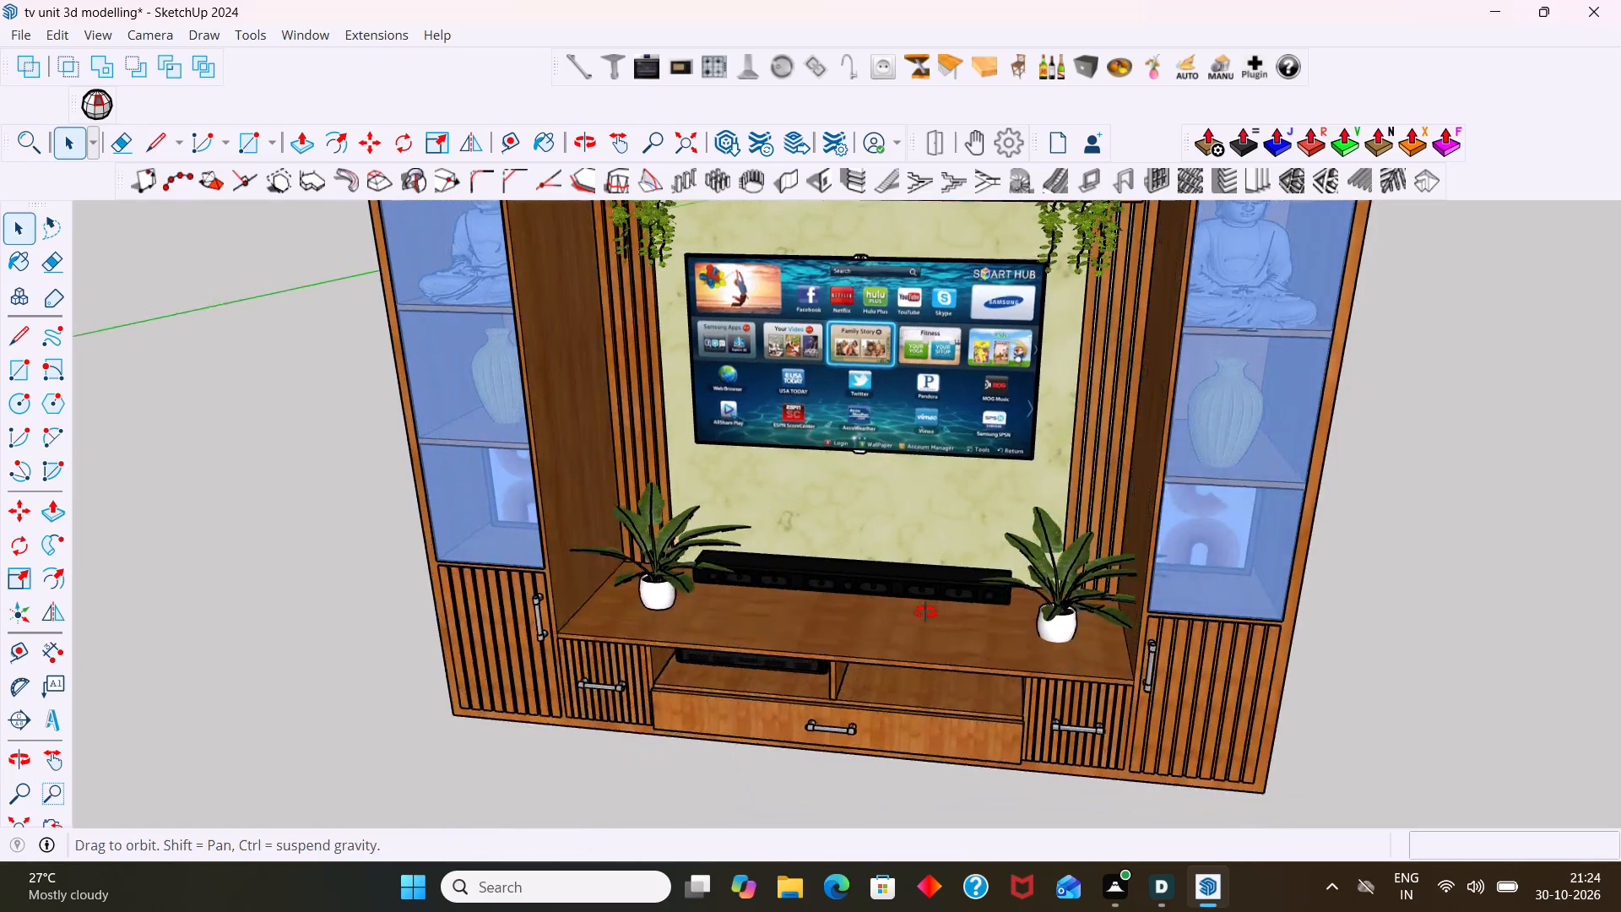
middle_drag(925, 612, 1053, 608)
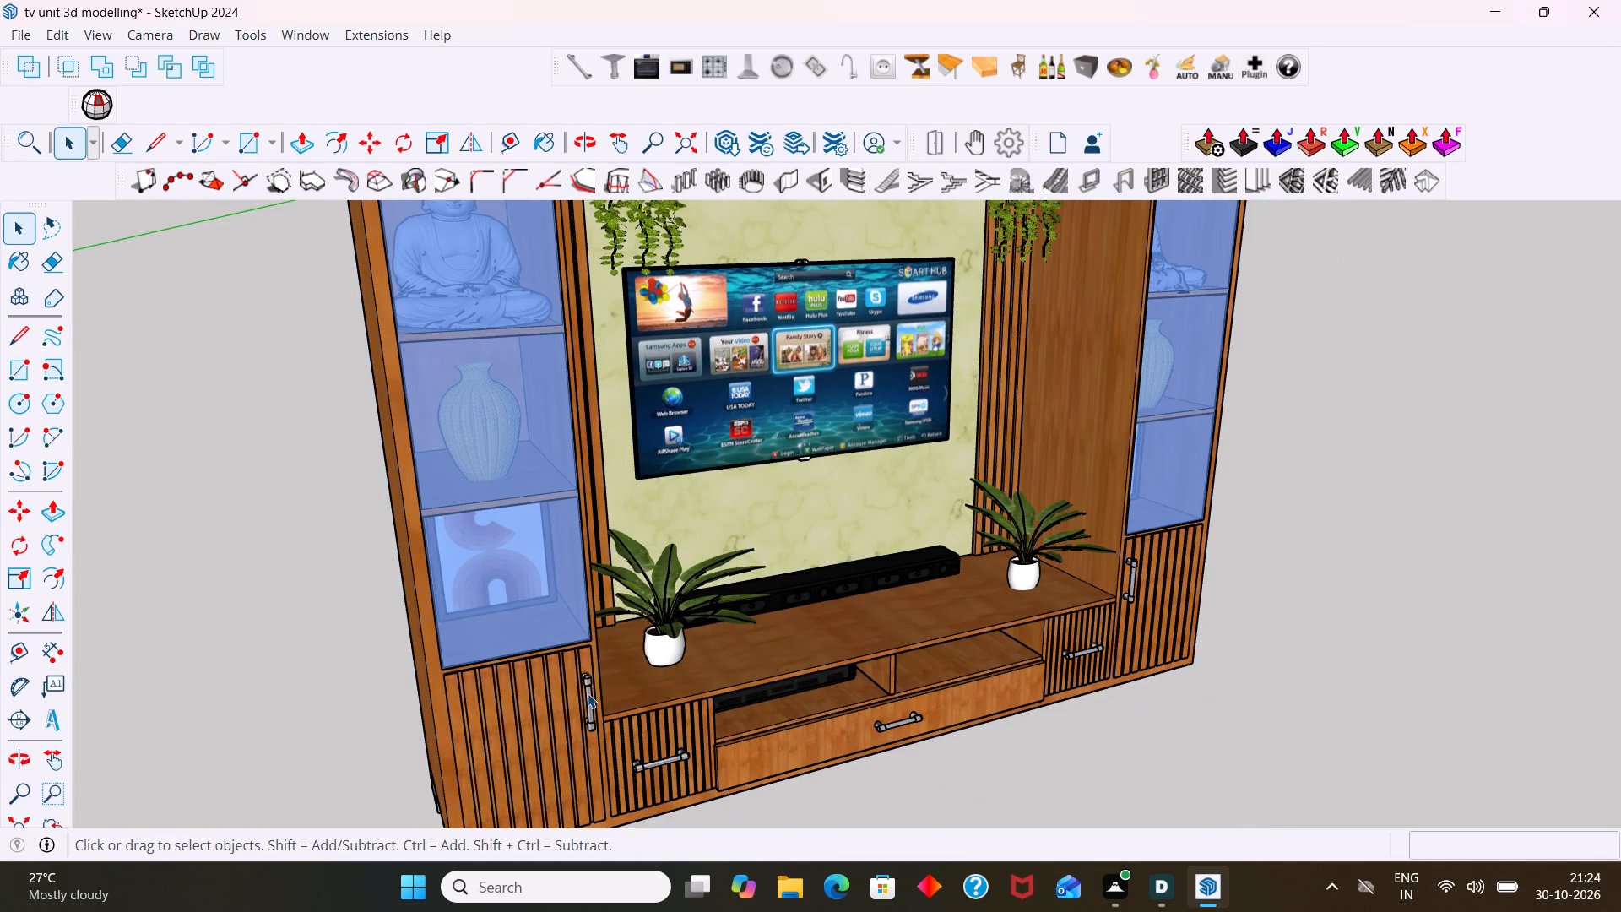
middle_drag(627, 569, 393, 605)
scroll(393, 605, down, 3)
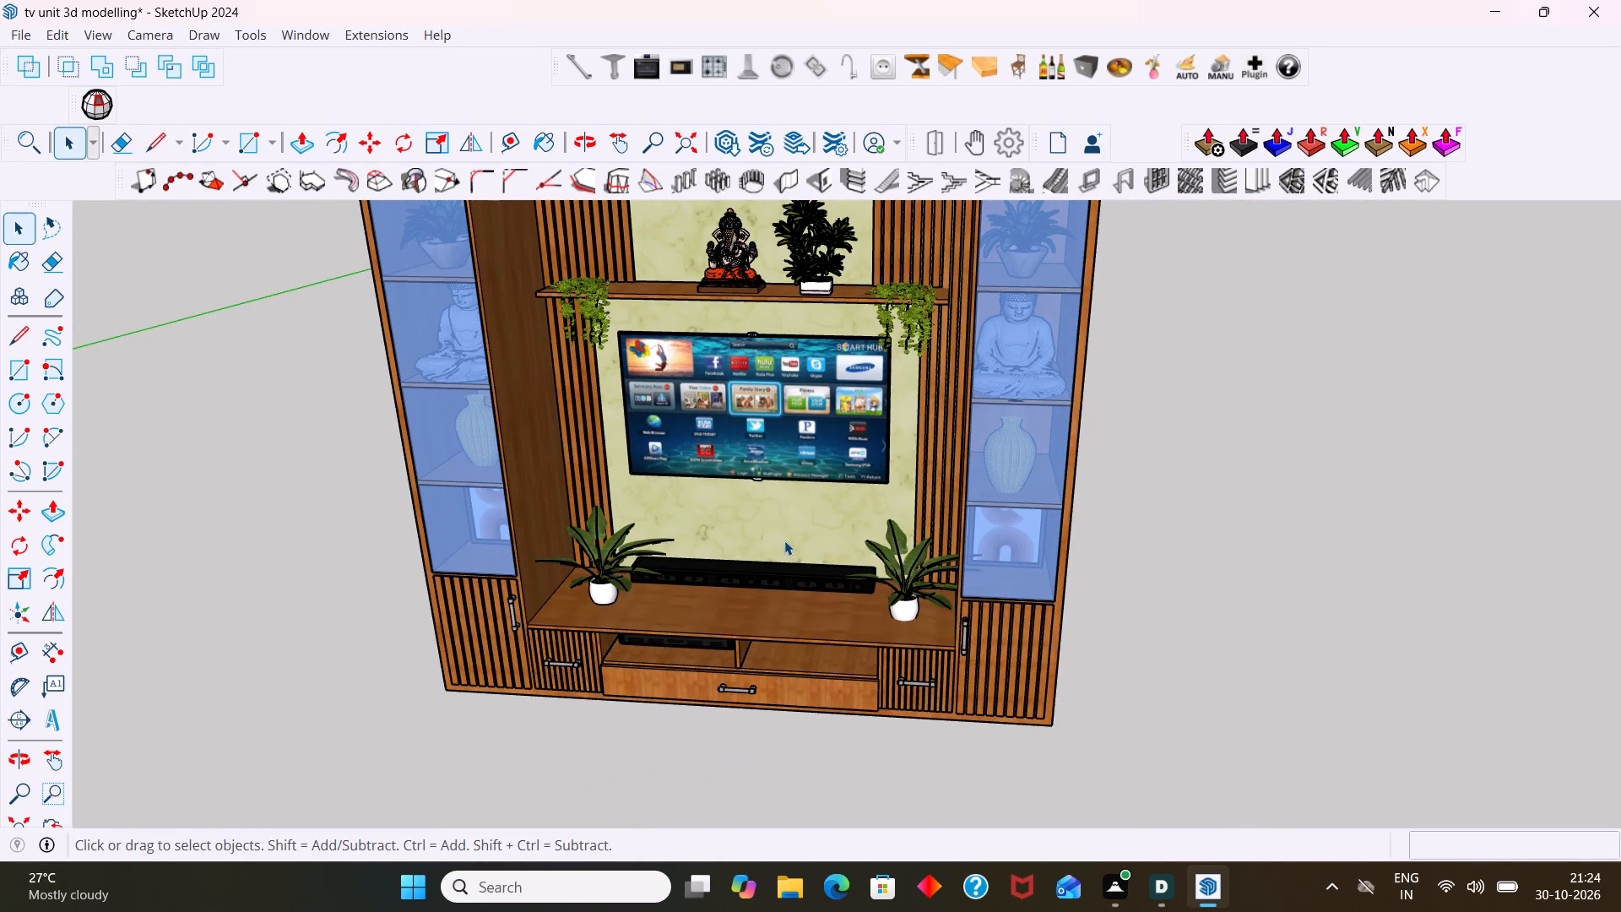
middle_drag(844, 509, 865, 317)
scroll(858, 643, up, 3)
middle_drag(811, 639, 812, 657)
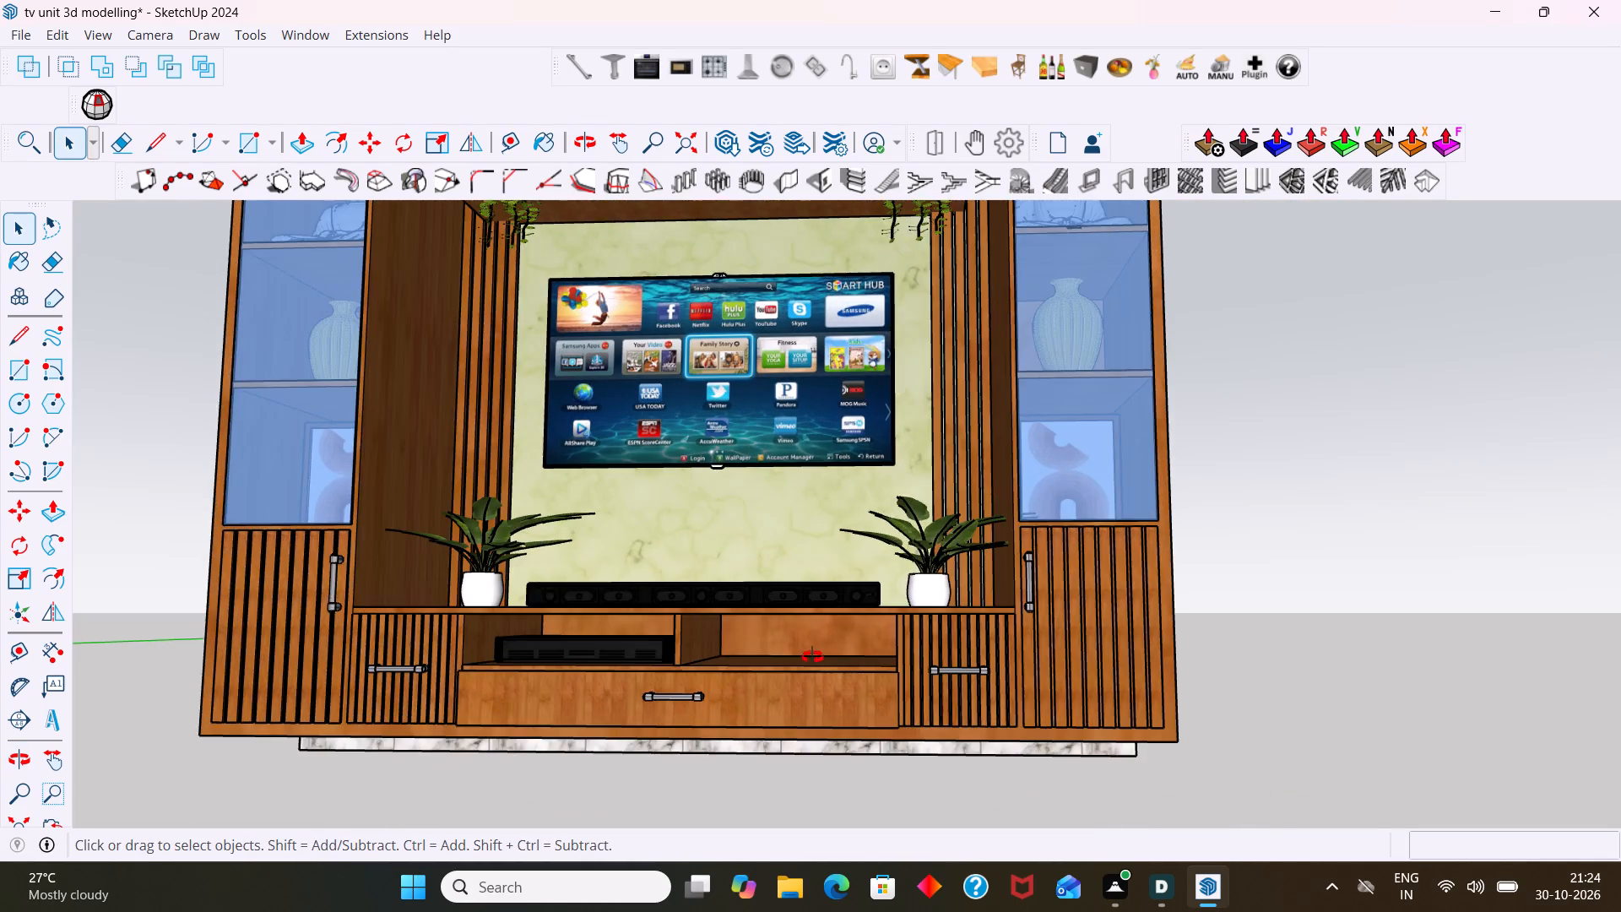
middle_drag(812, 657, 876, 692)
Search the 3D Warehouse for "dvd".
click(301, 36)
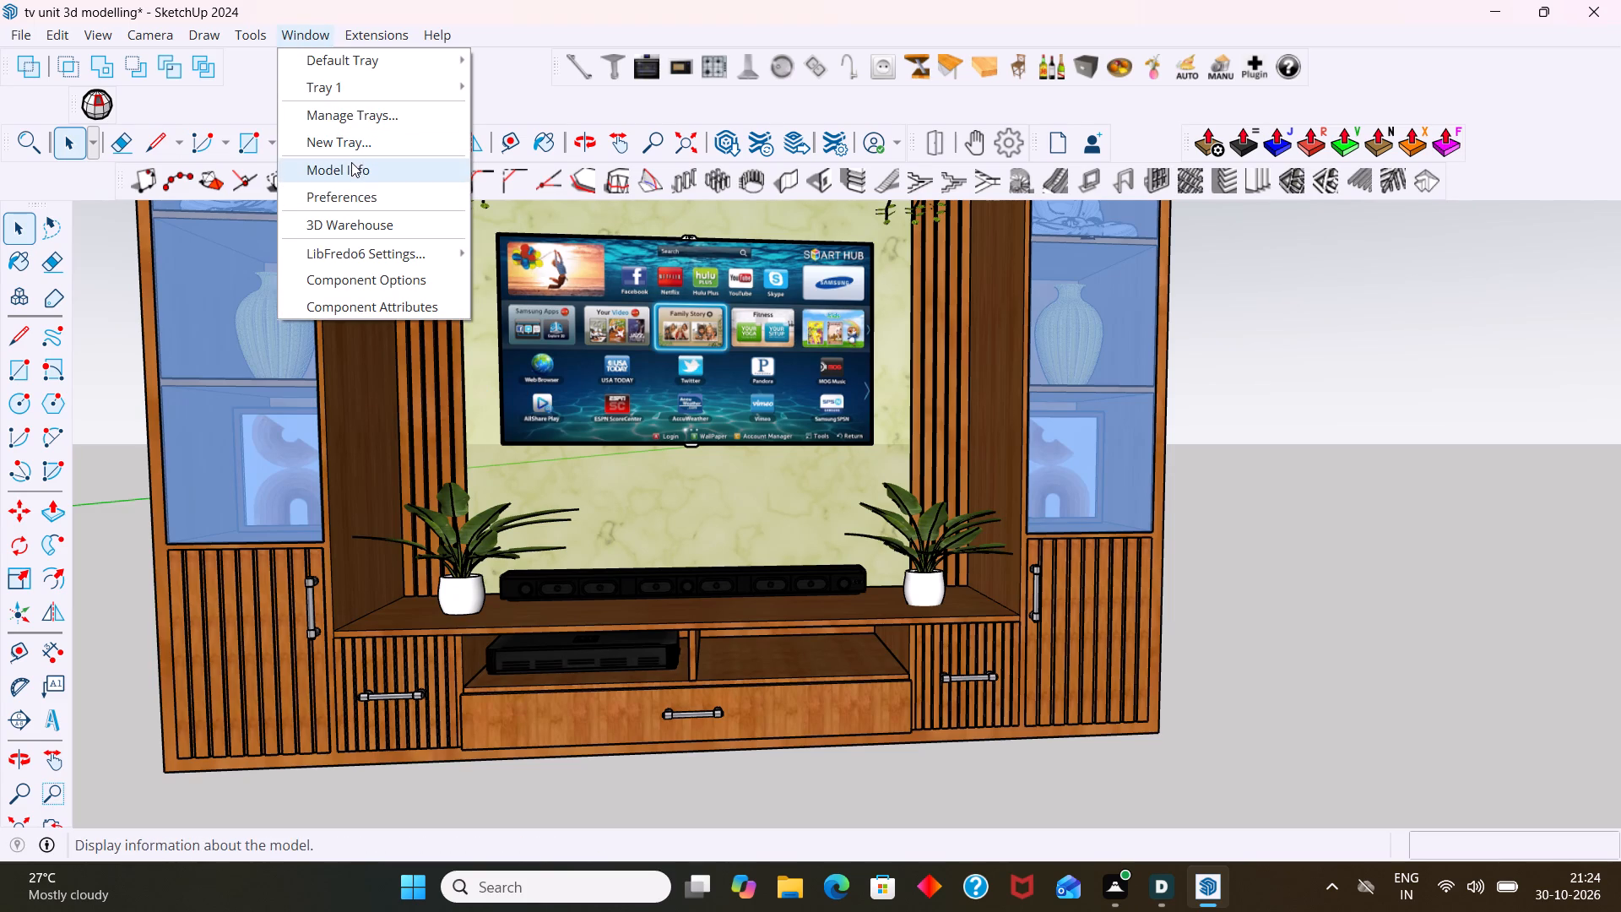
click(362, 222)
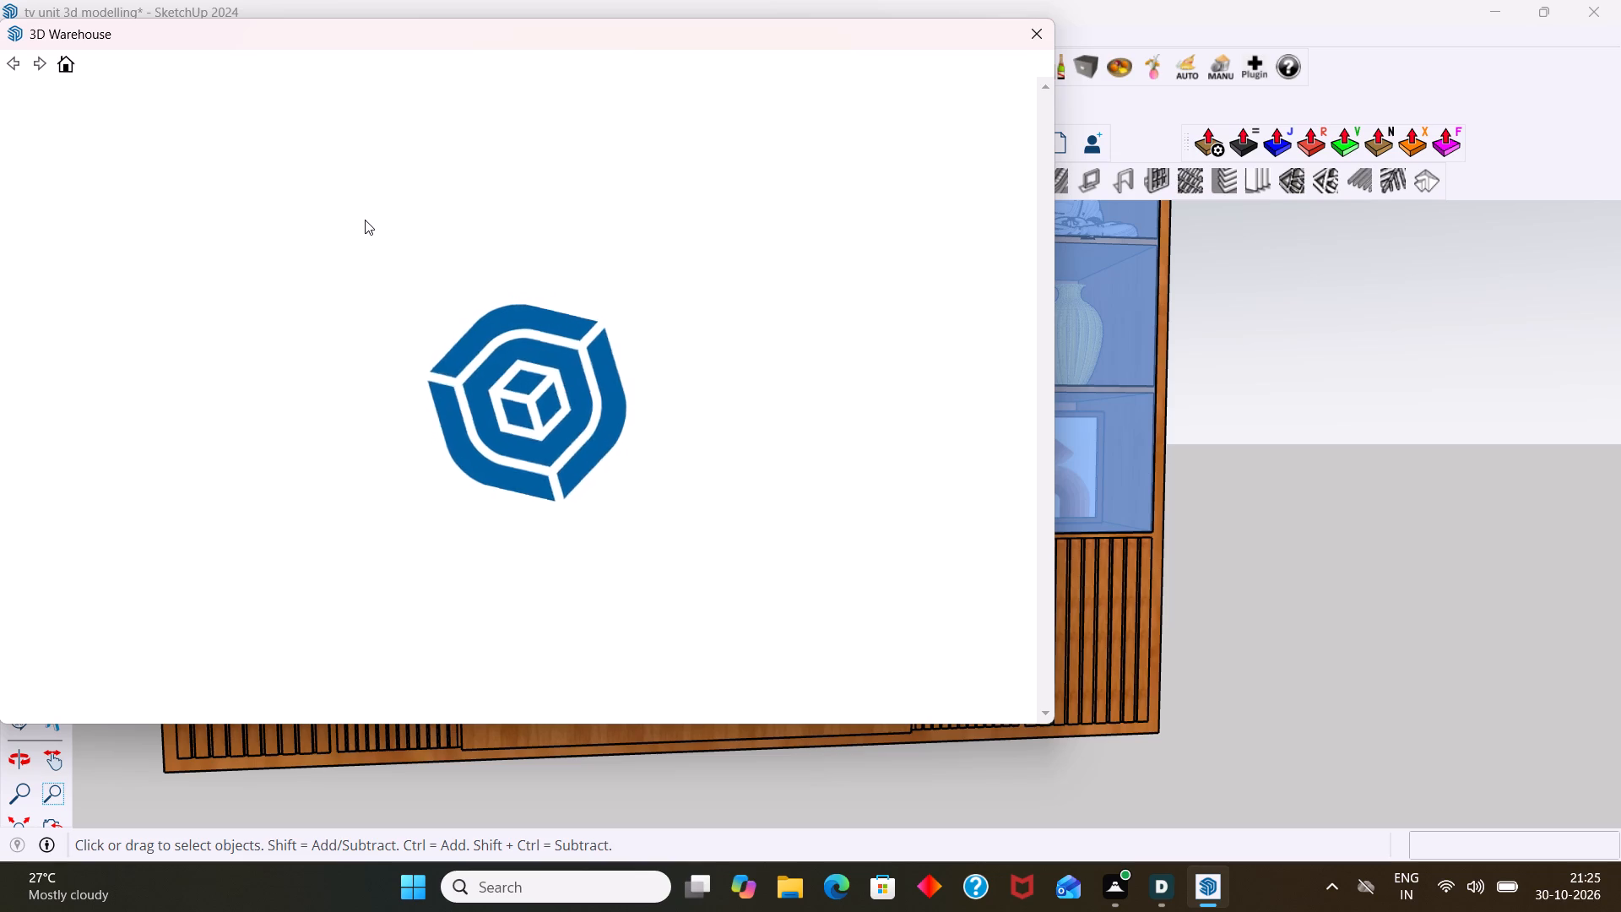
click(348, 116)
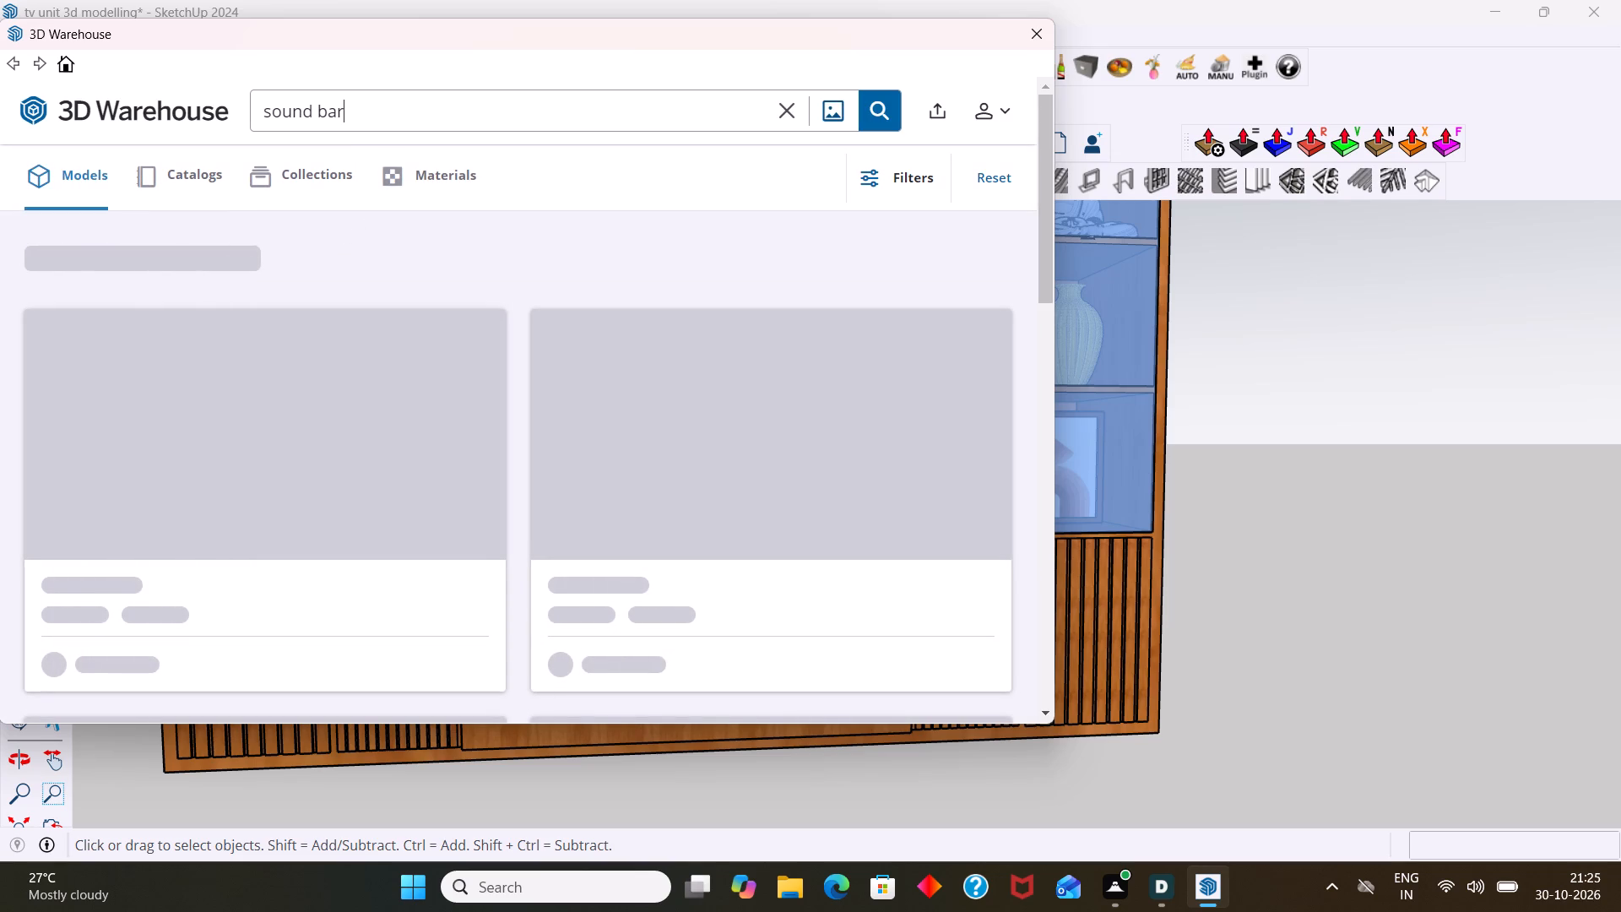
key(BackSpace)
key(BackSpace)
key(BackSpace)
key(BackSpace)
key(BackSpace)
key(BackSpace)
key(BackSpace)
key(BackSpace)
key(BackSpace)
key(BackSpace)
key(BackSpace)
key(BackSpace)
key(BackSpace)
key(BackSpace)
key(BackSpace)
key(BackSpace)
key(BackSpace)
key(BackSpace)
key(BackSpace)
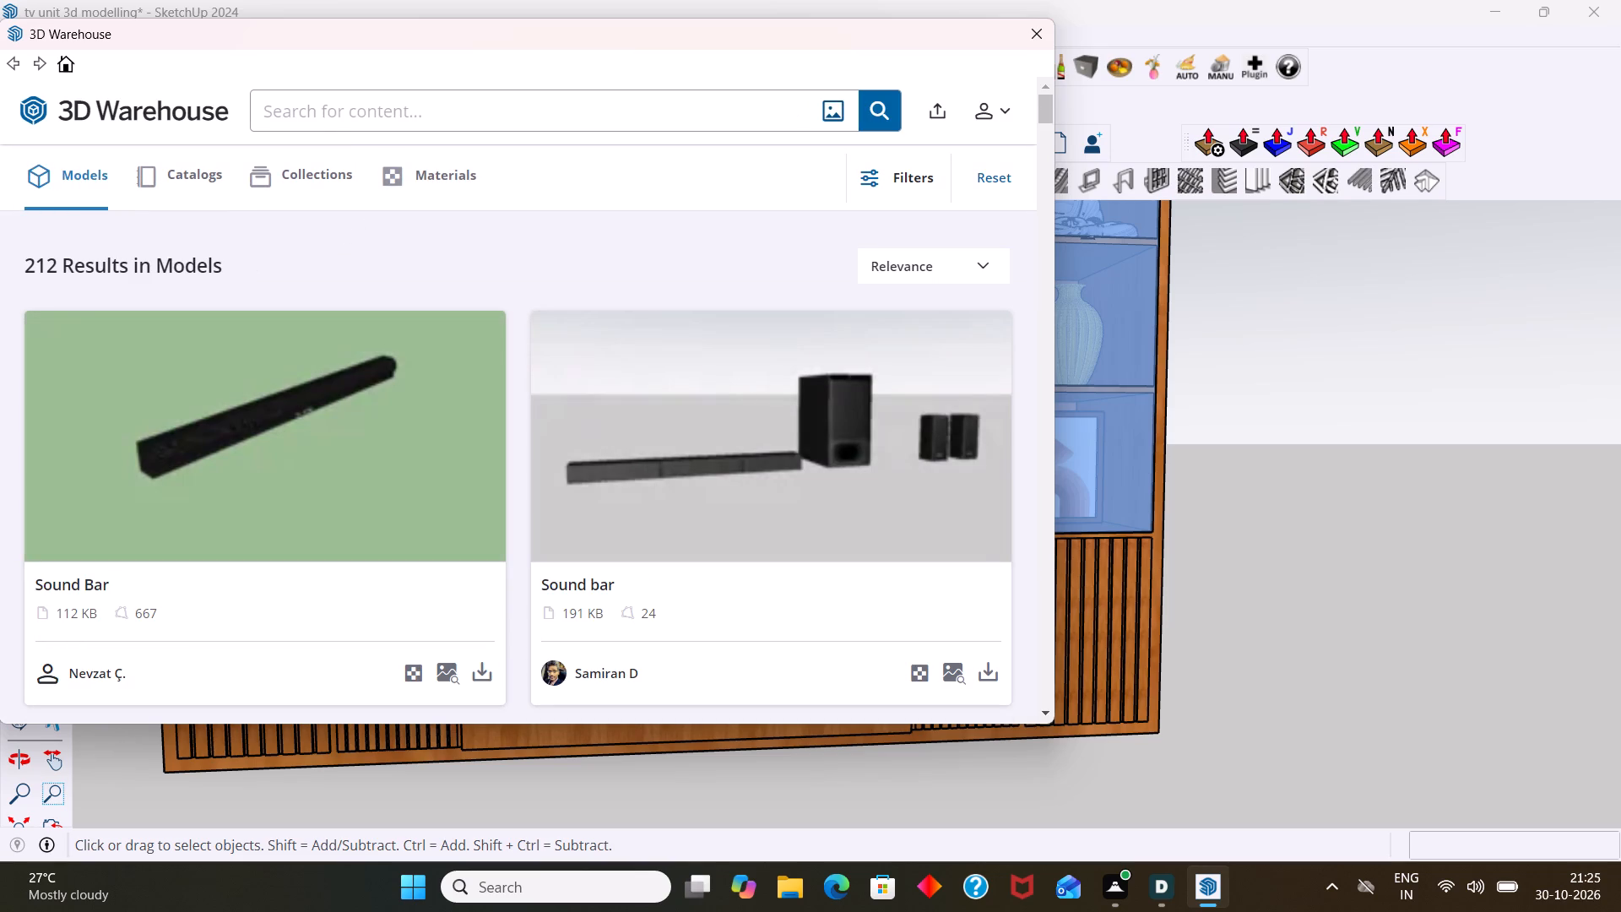
text(dvd)
key(space)
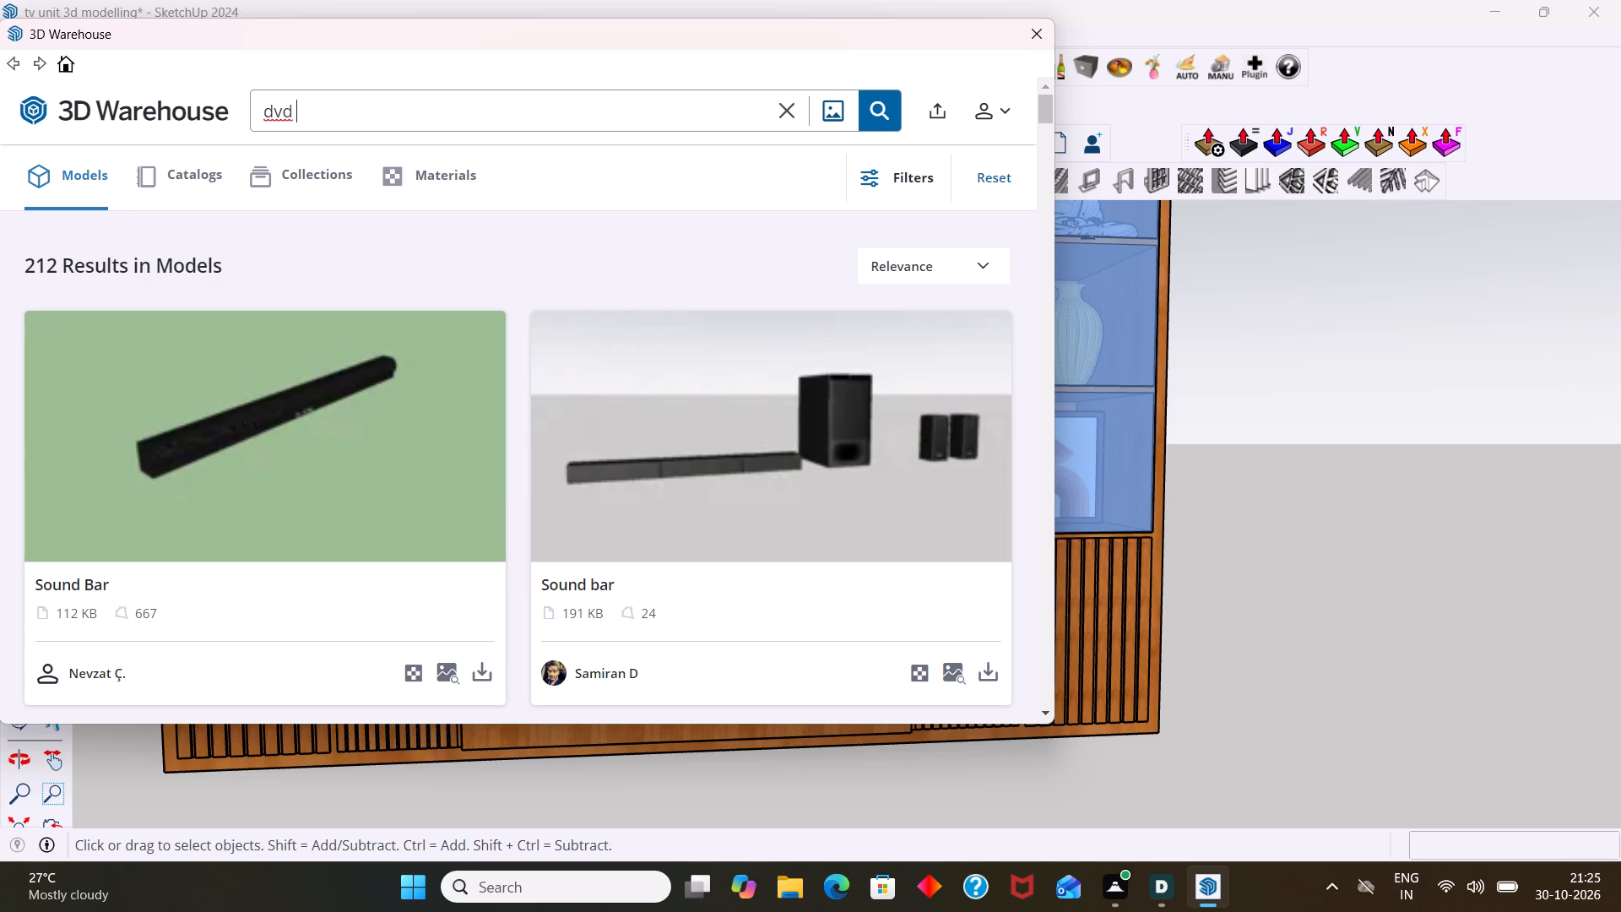
click(886, 112)
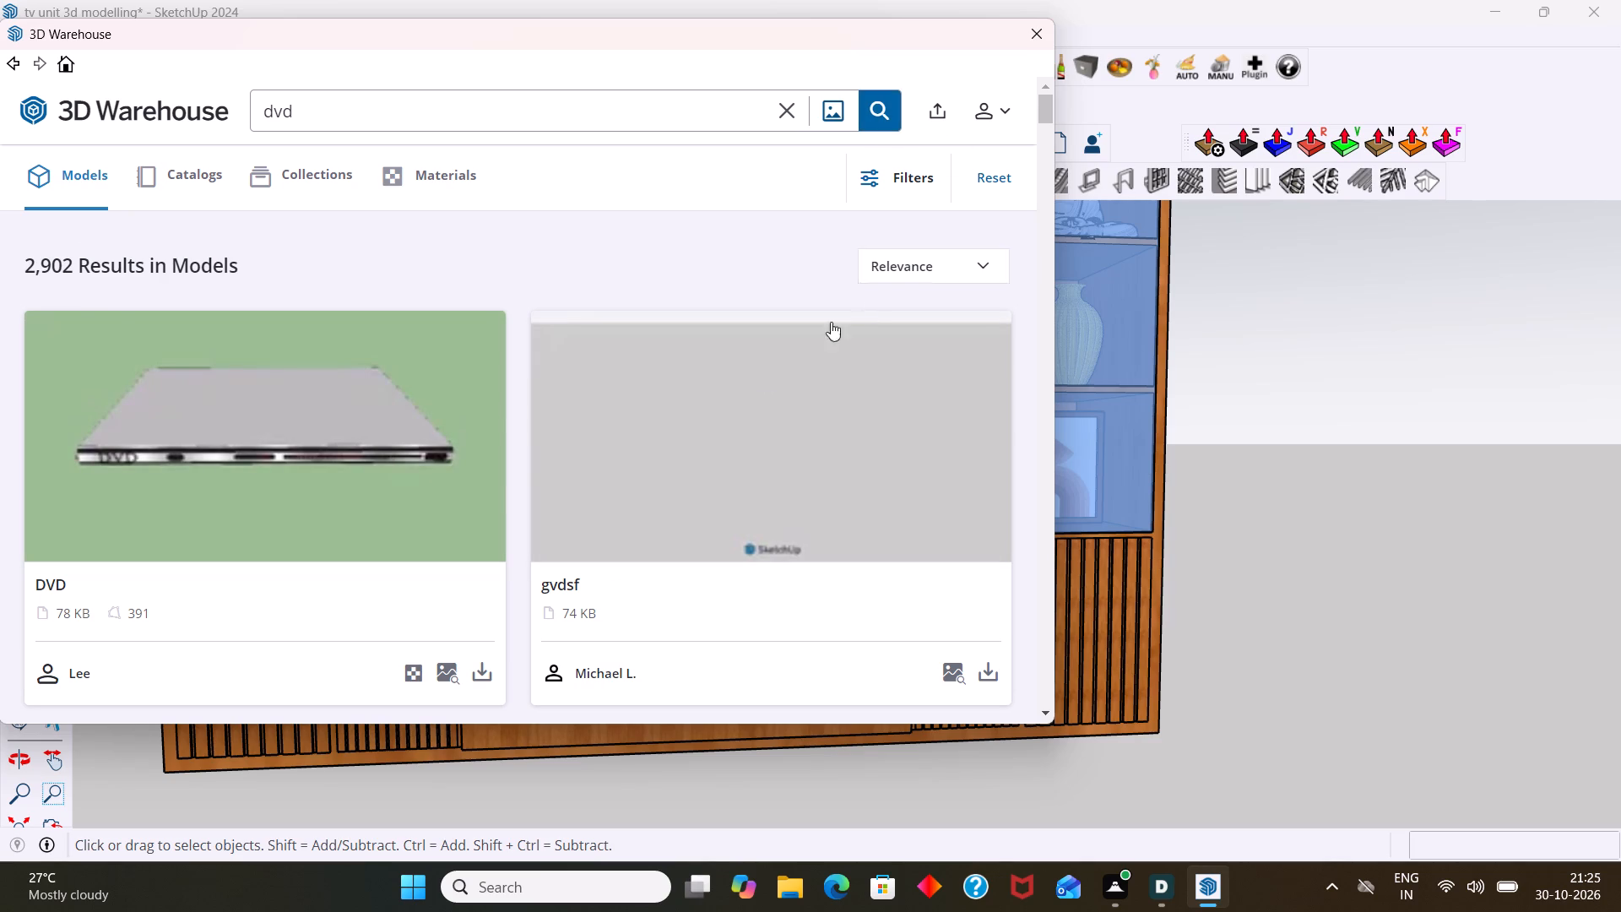
Load the black DVD player model named "dvd" from the results directly into the SketchUp model.
scroll(740, 387, down, 5)
scroll(472, 421, down, 3)
scroll(675, 487, up, 2)
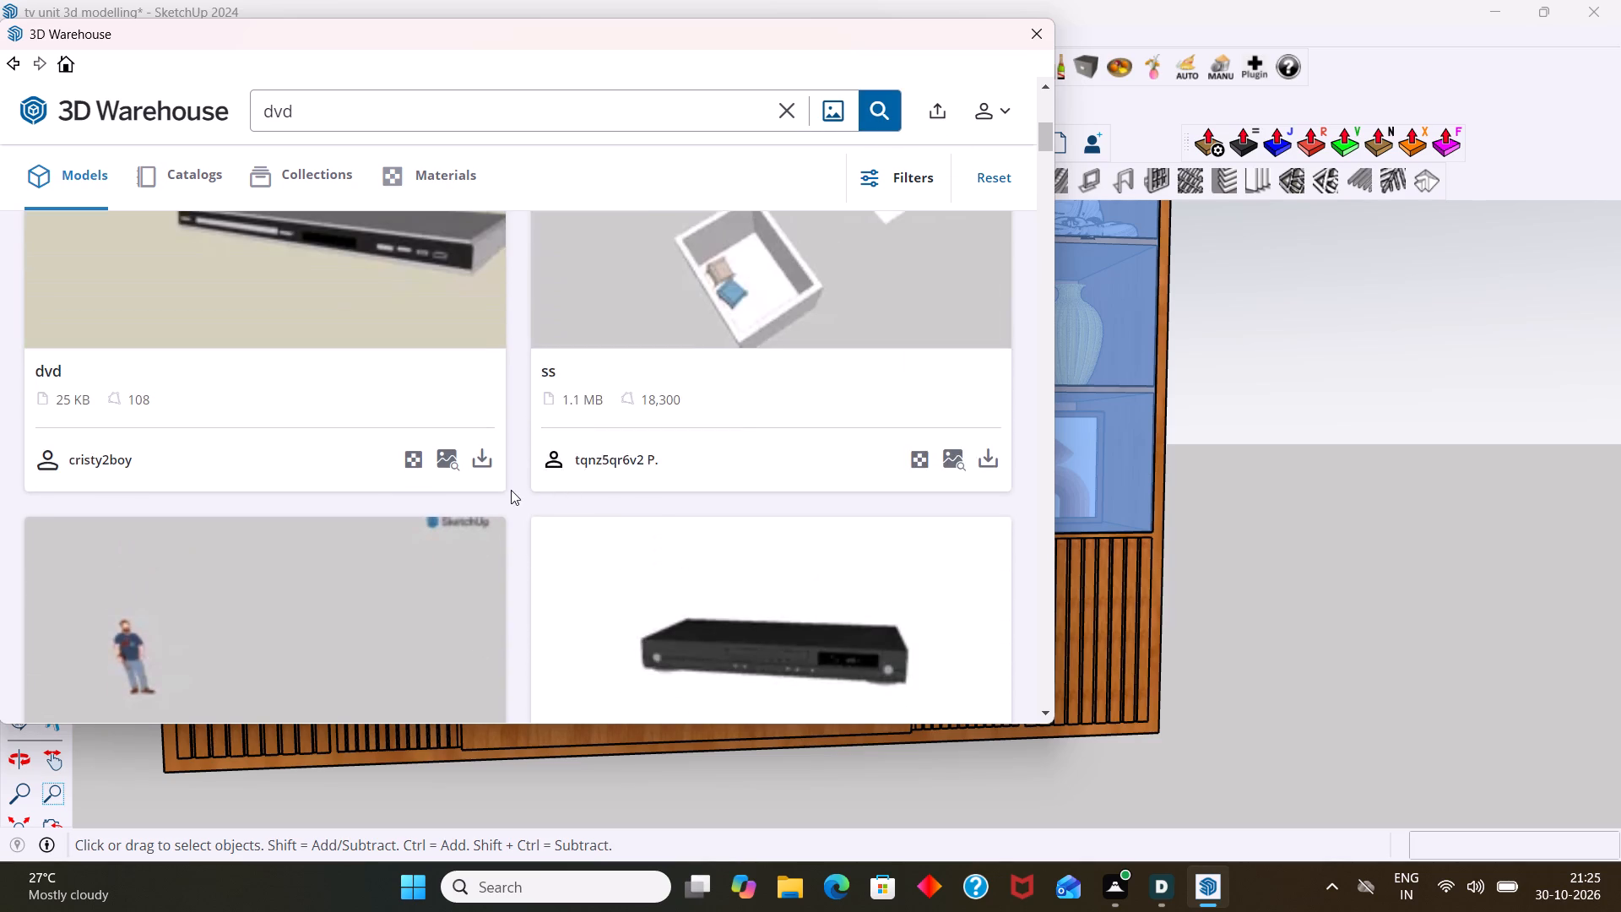
scroll(509, 489, up, 2)
click(479, 670)
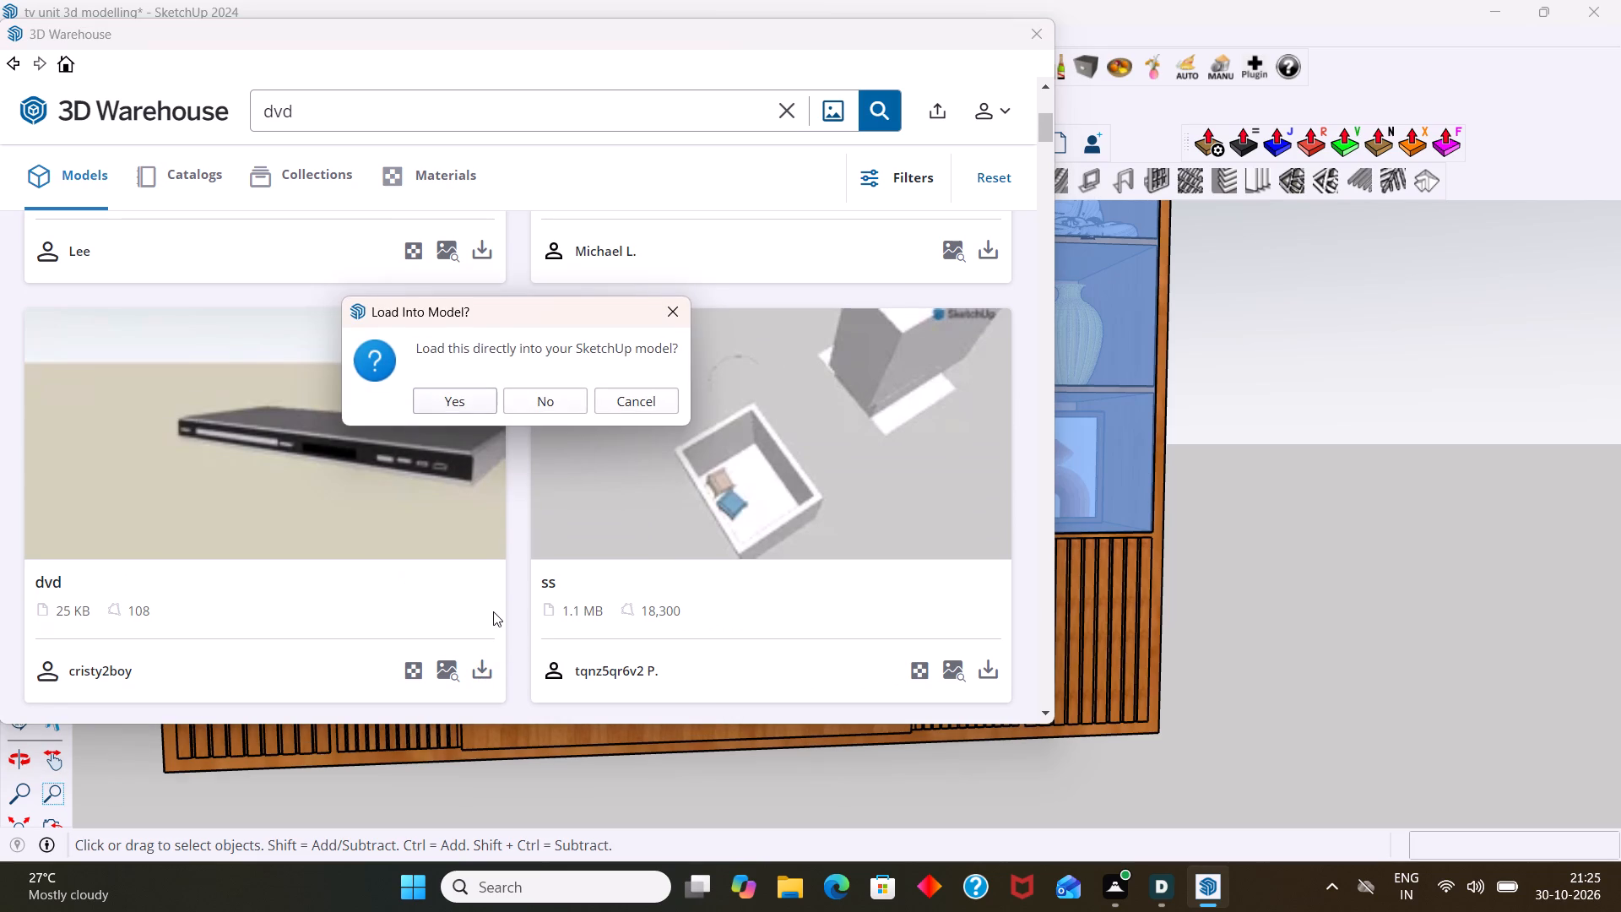
click(465, 403)
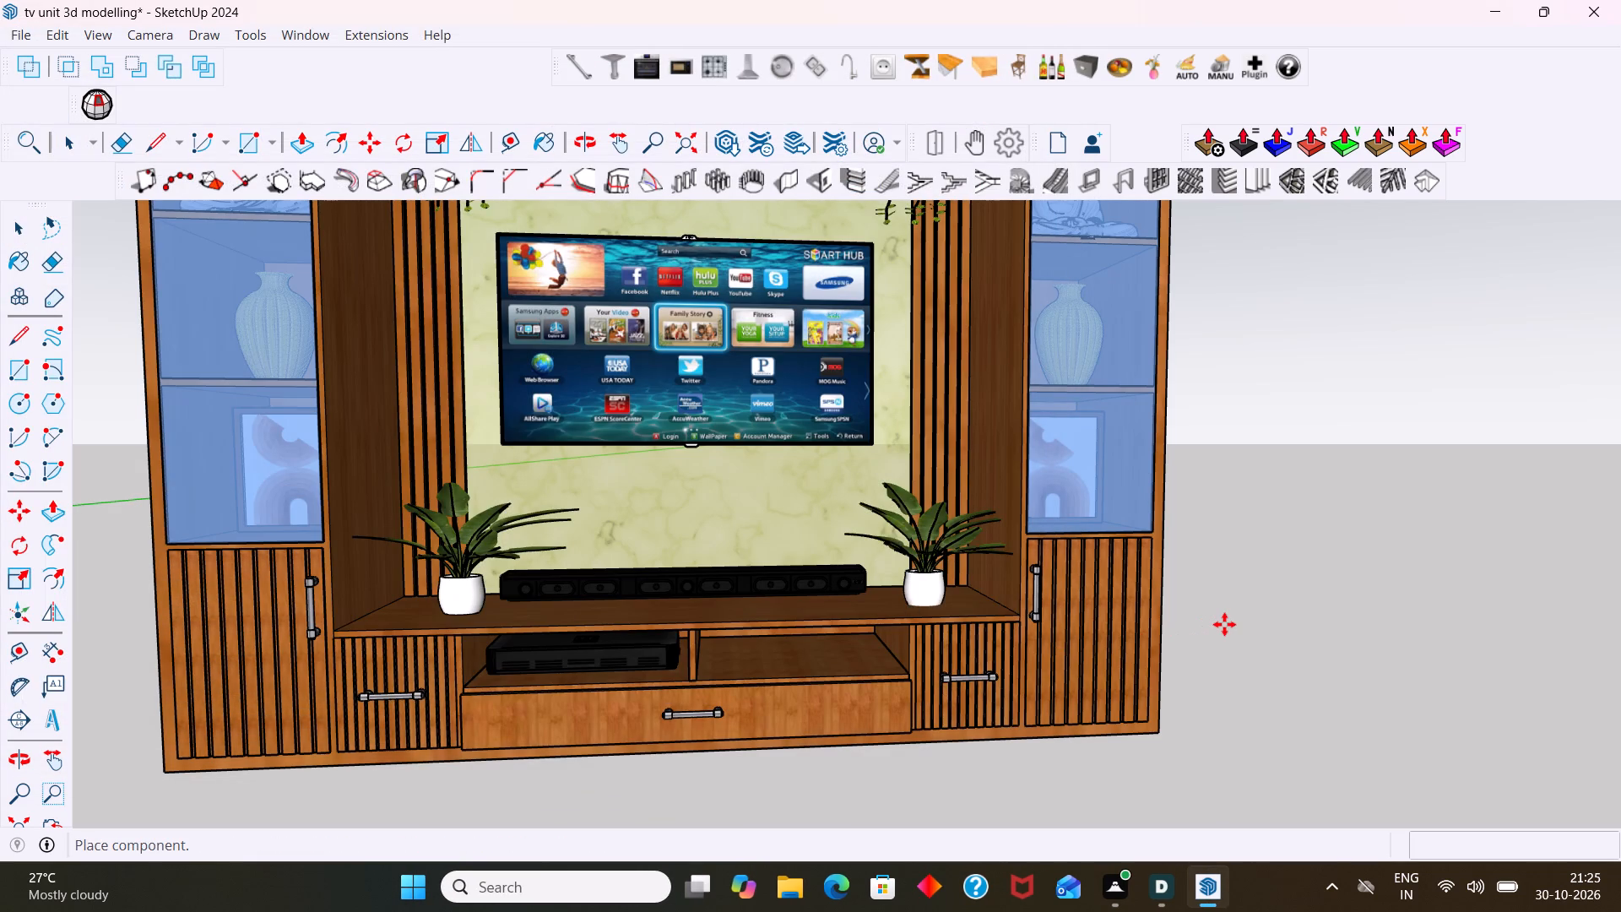
Place the DVD player in the open space to the left of the TV unit.
scroll(1218, 625, down, 8)
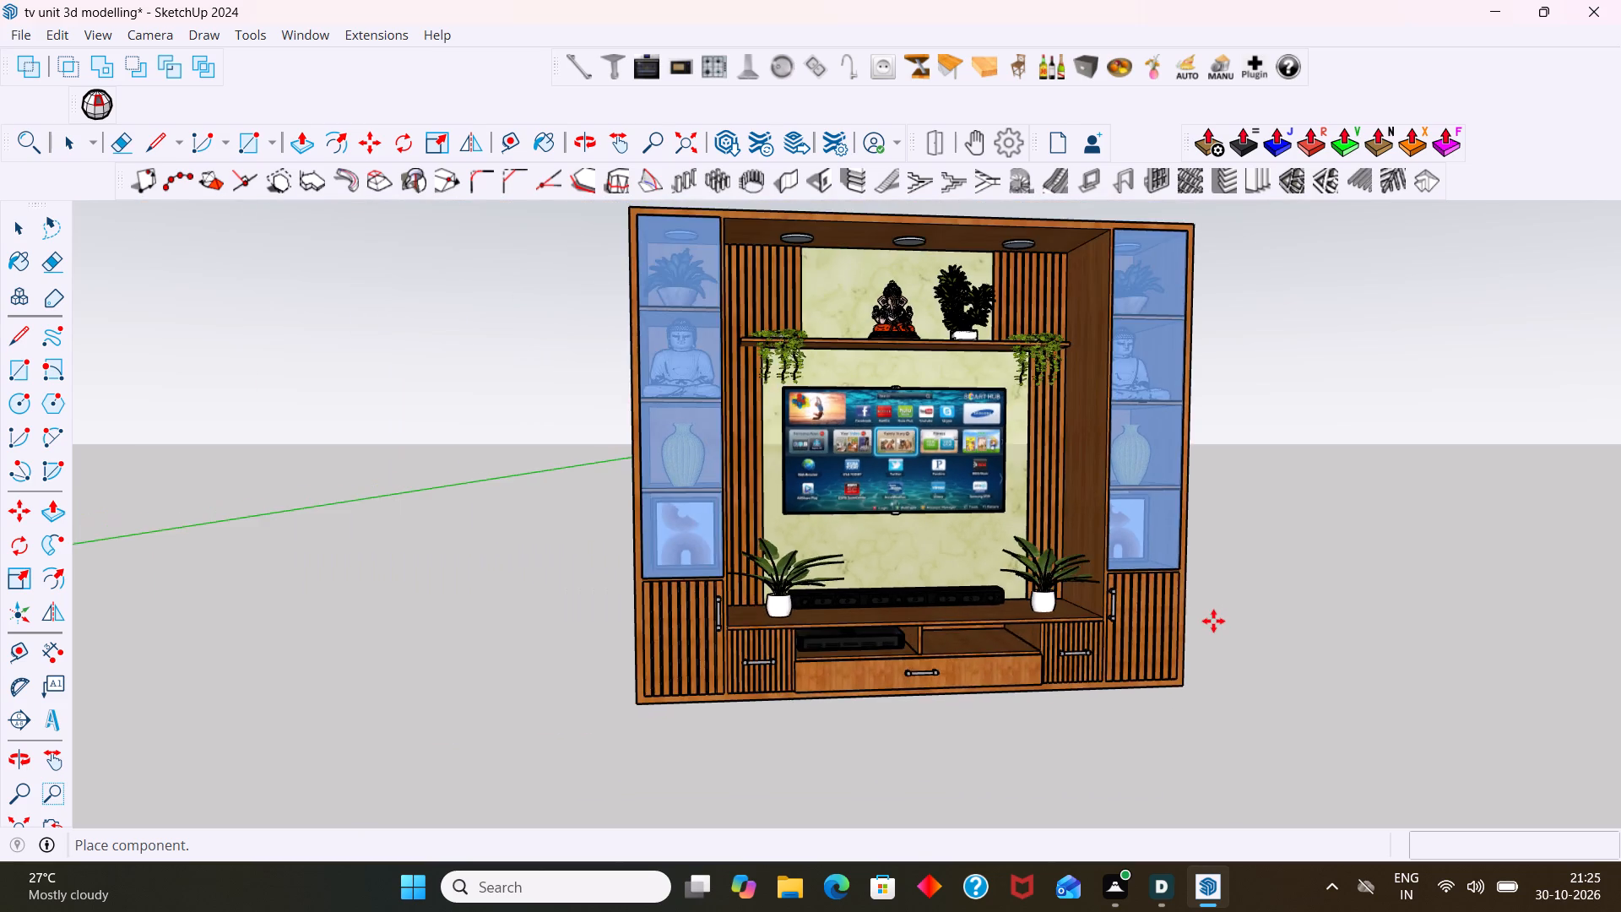
scroll(1213, 621, down, 3)
shift+middle_drag(1235, 625, 635, 570)
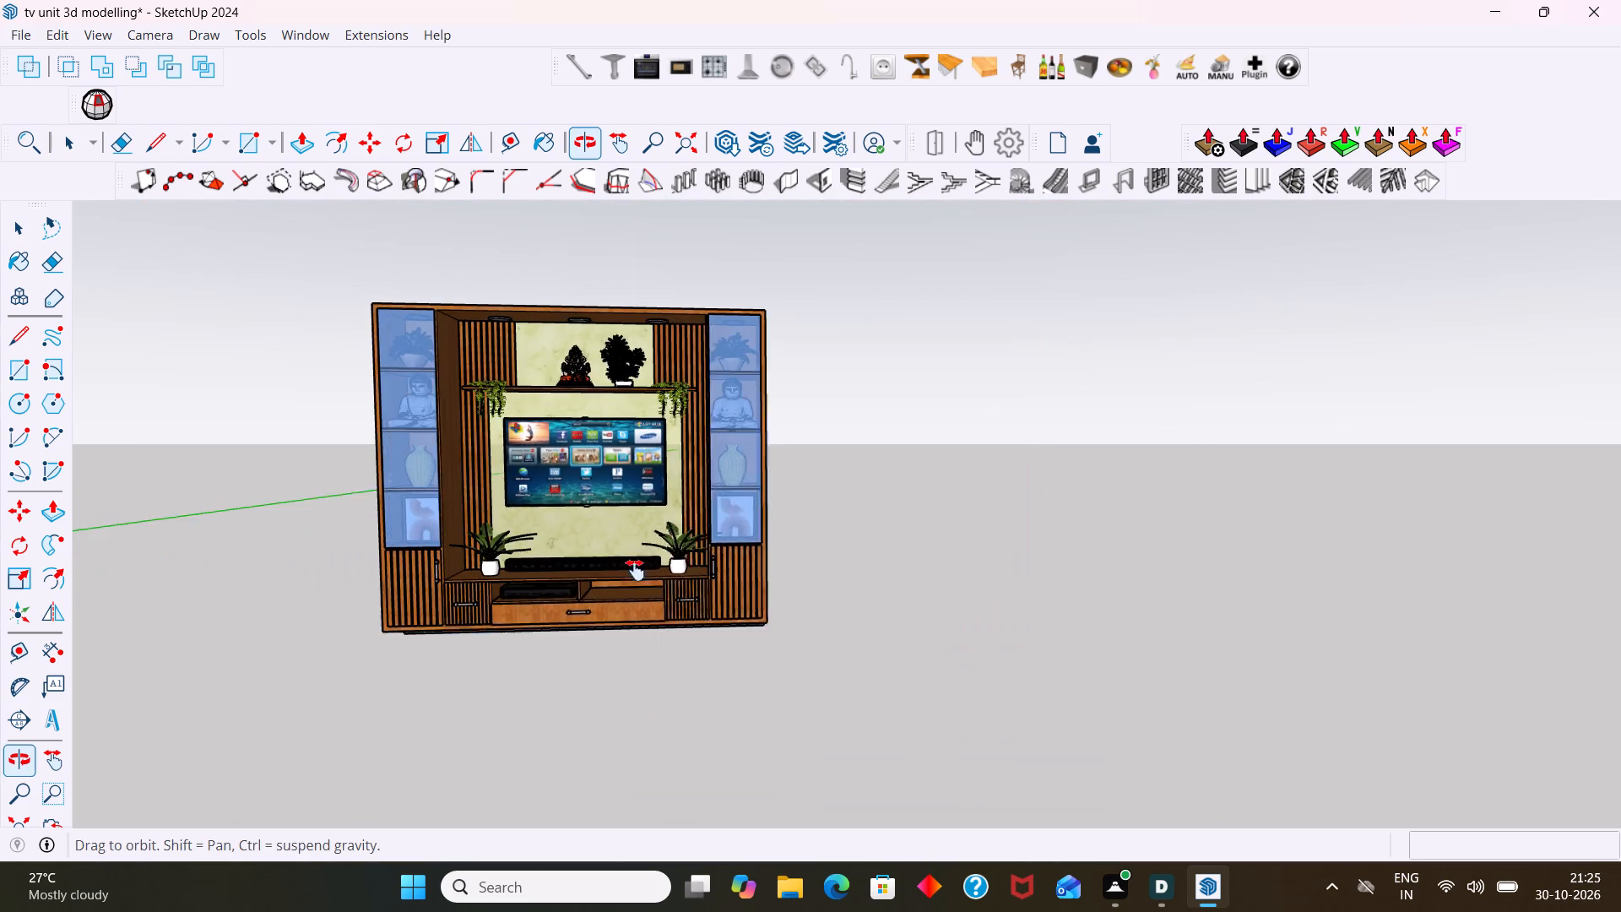
shift+middle_drag(635, 570, 601, 570)
scroll(615, 556, down, 3)
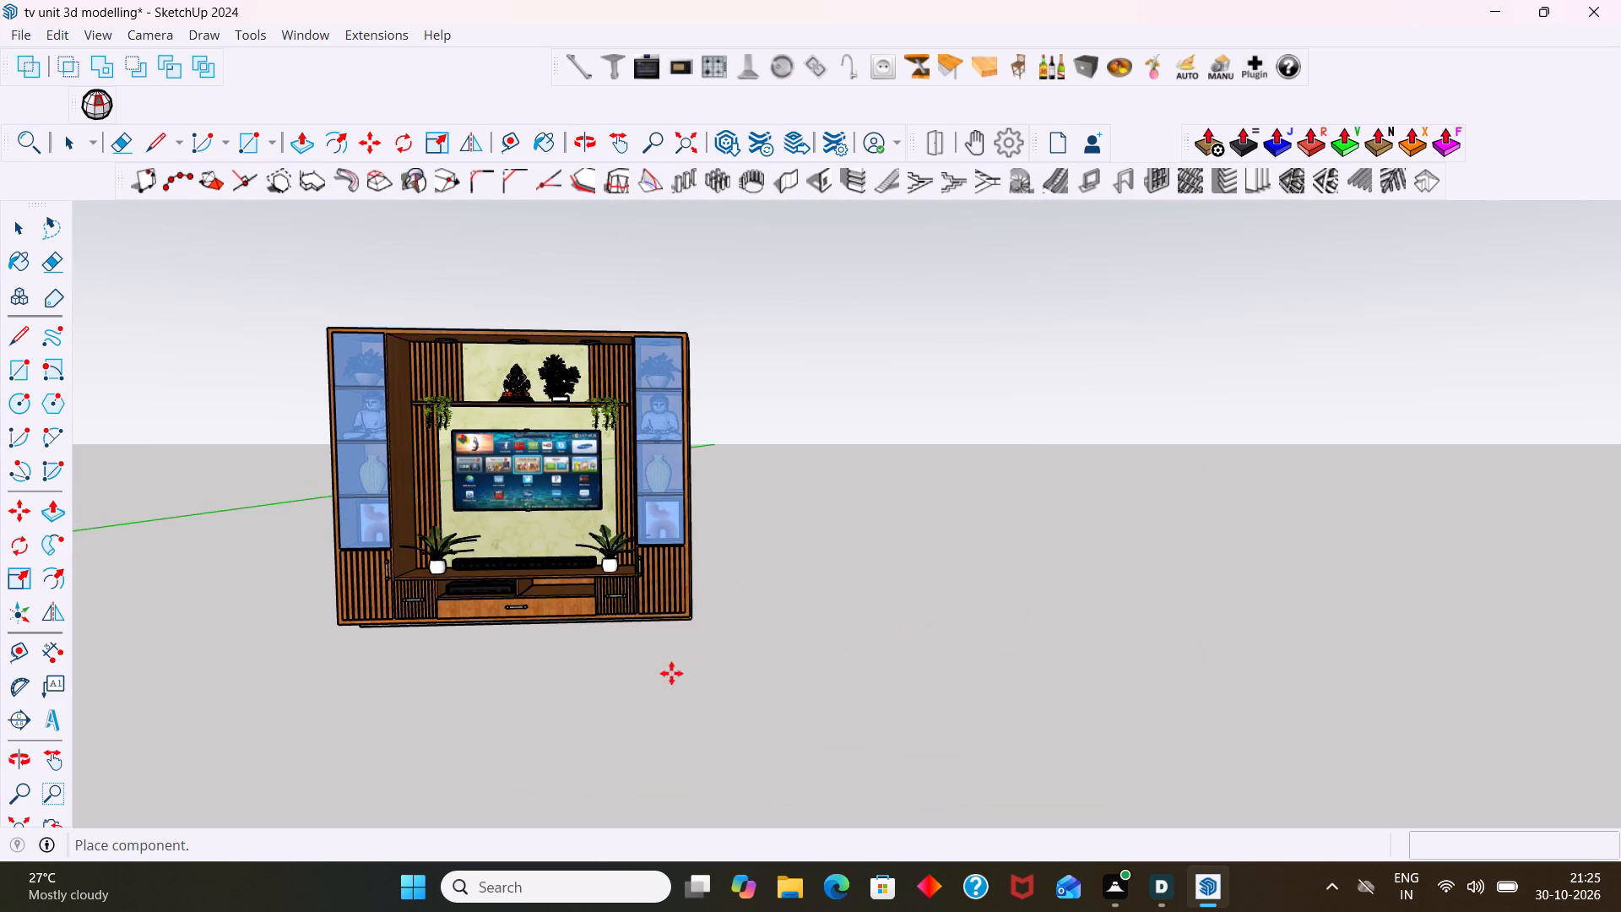
middle_drag(749, 492, 665, 714)
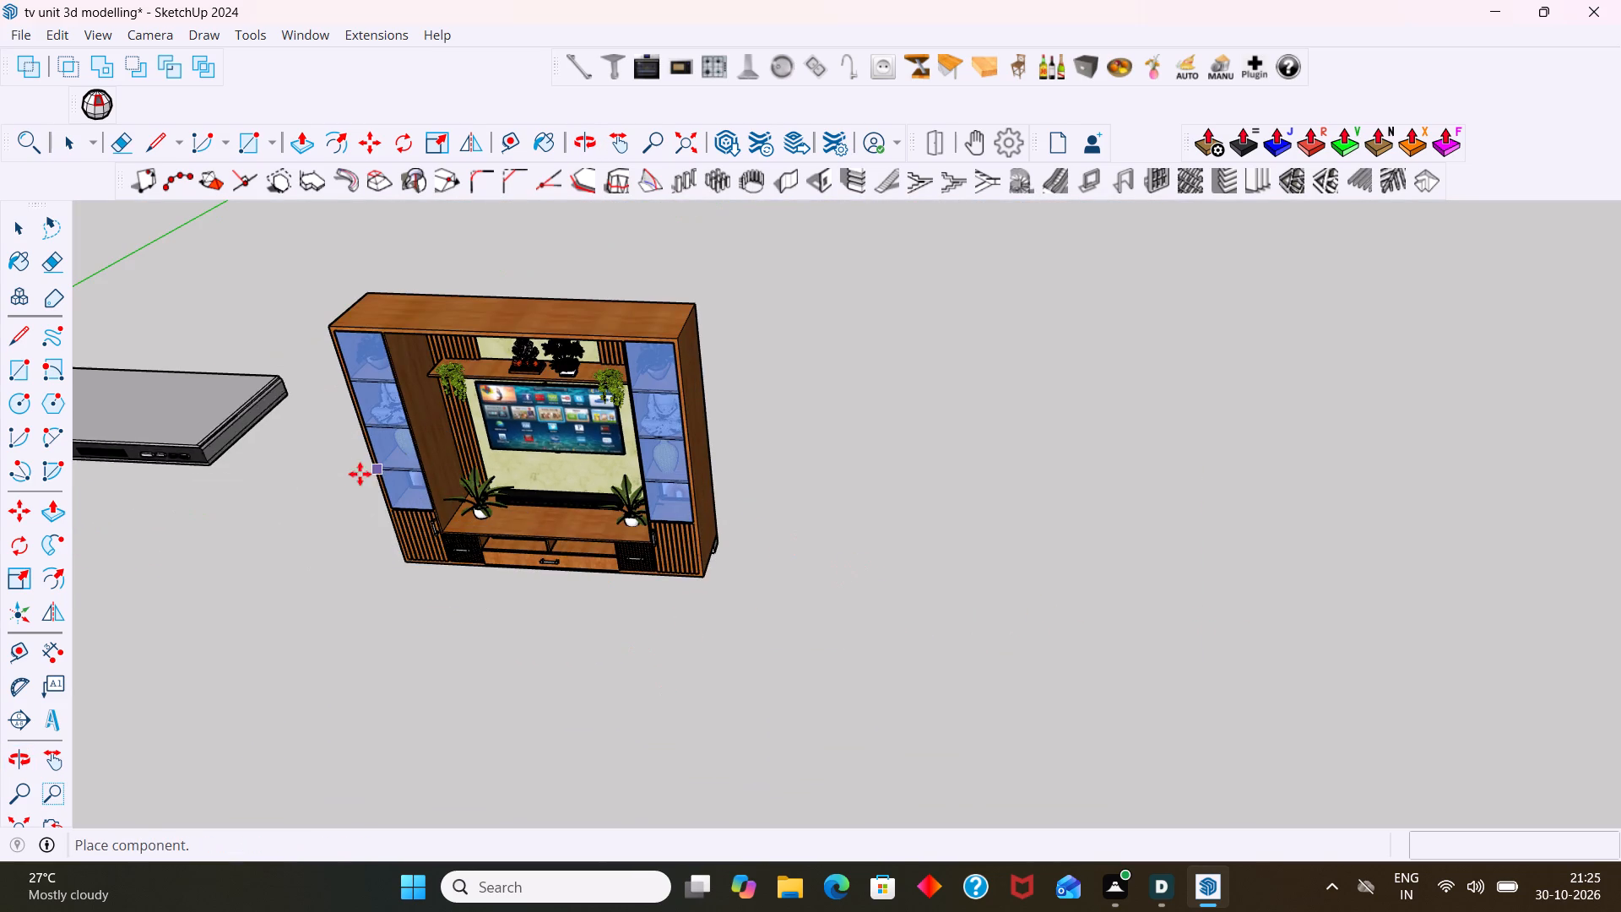
click(345, 471)
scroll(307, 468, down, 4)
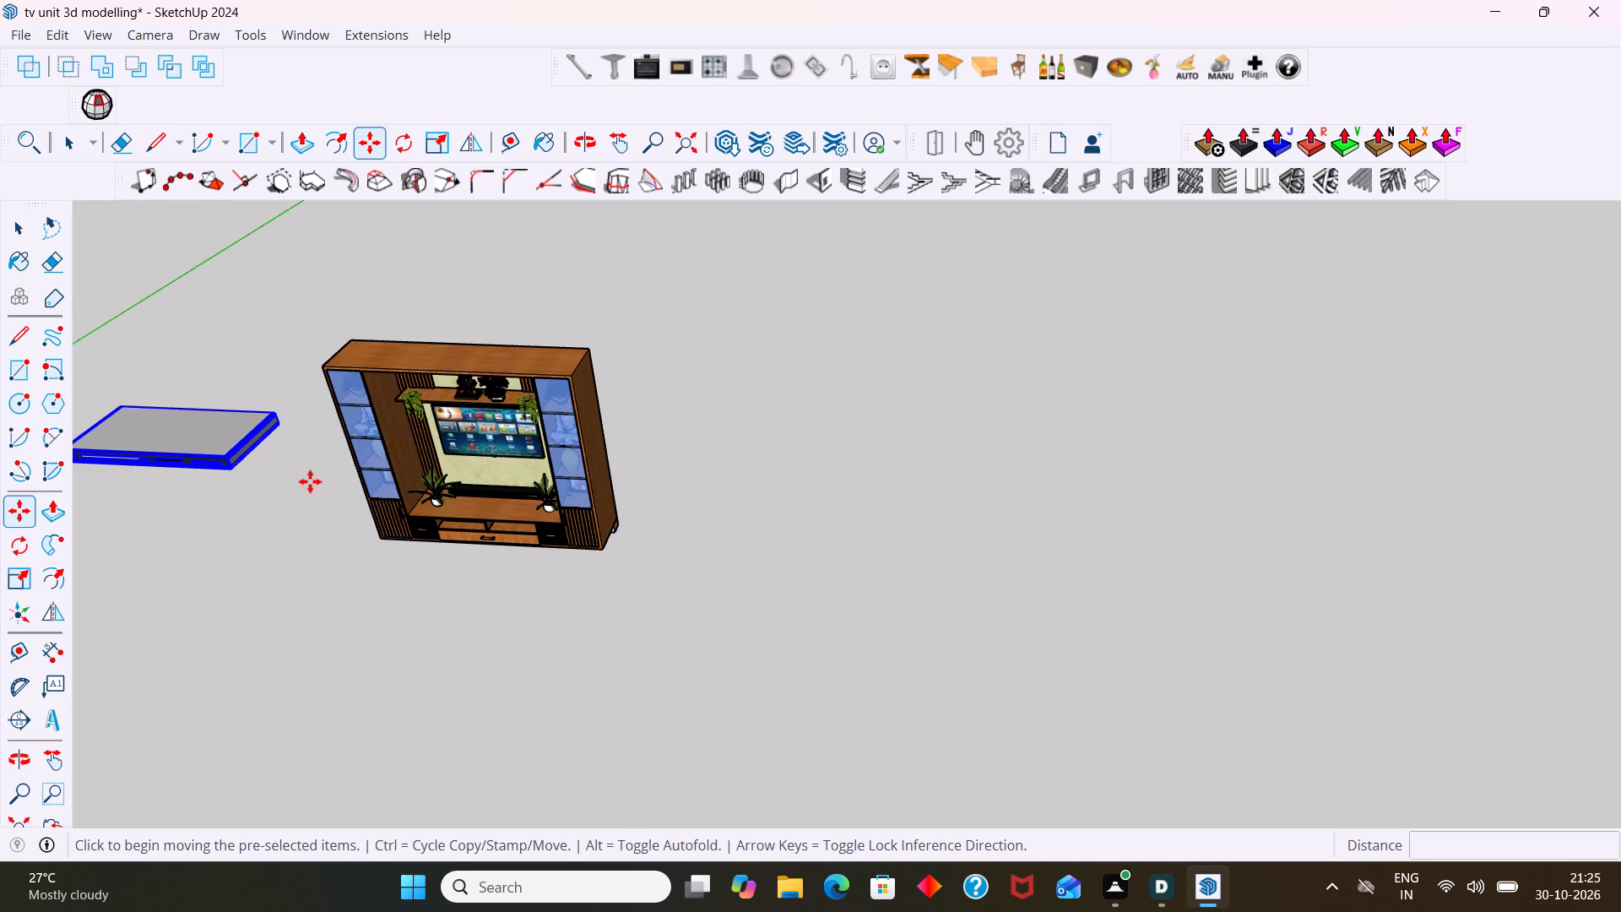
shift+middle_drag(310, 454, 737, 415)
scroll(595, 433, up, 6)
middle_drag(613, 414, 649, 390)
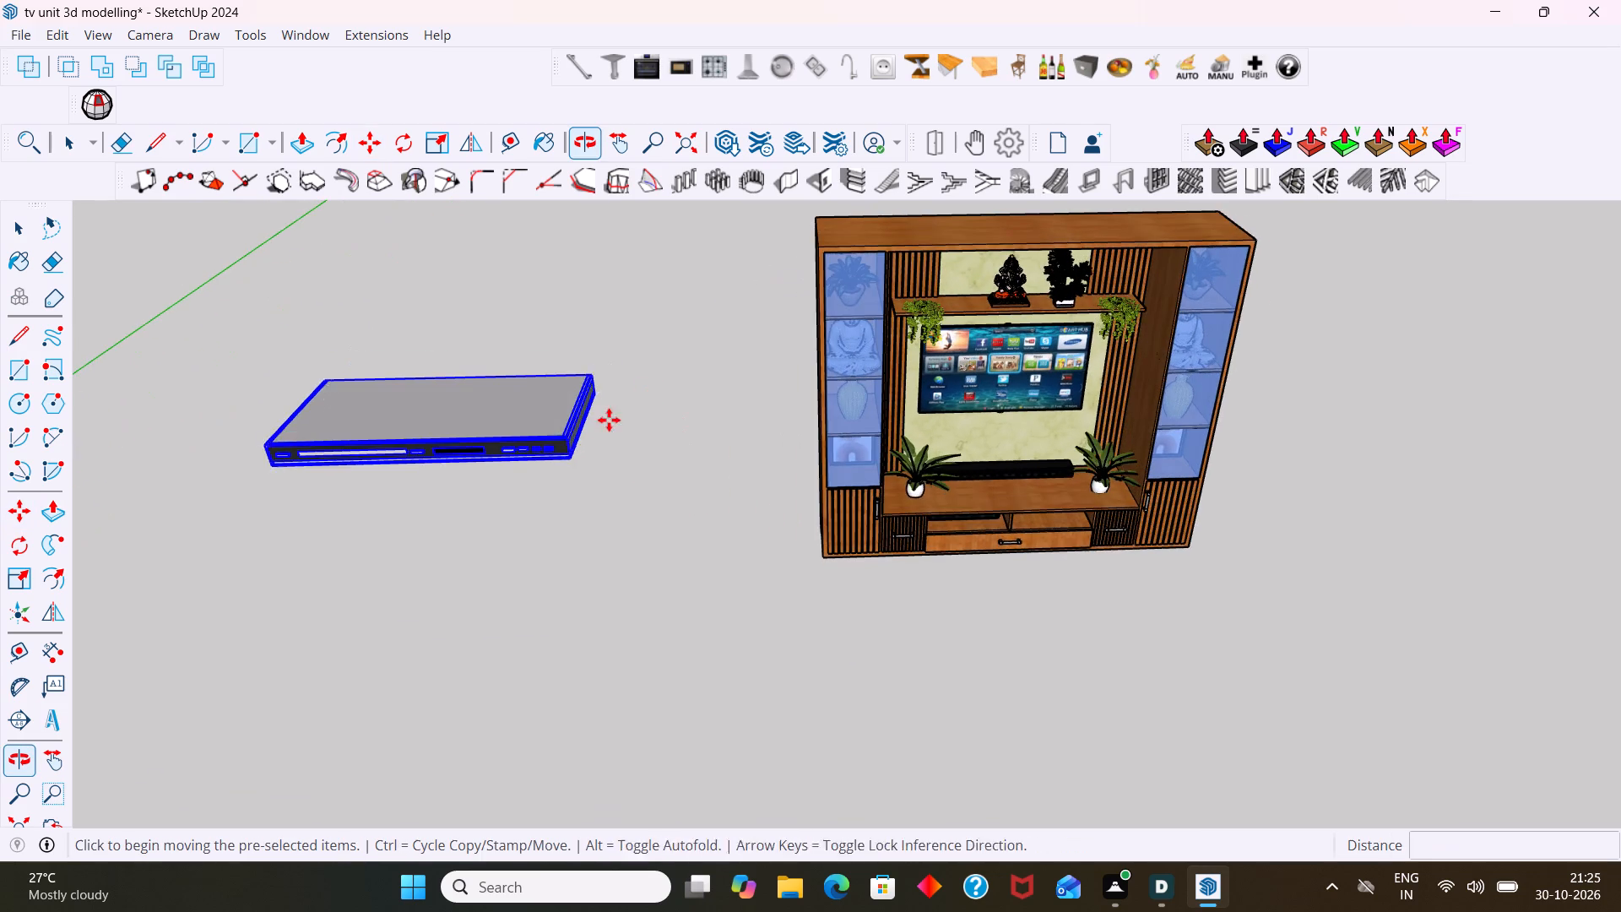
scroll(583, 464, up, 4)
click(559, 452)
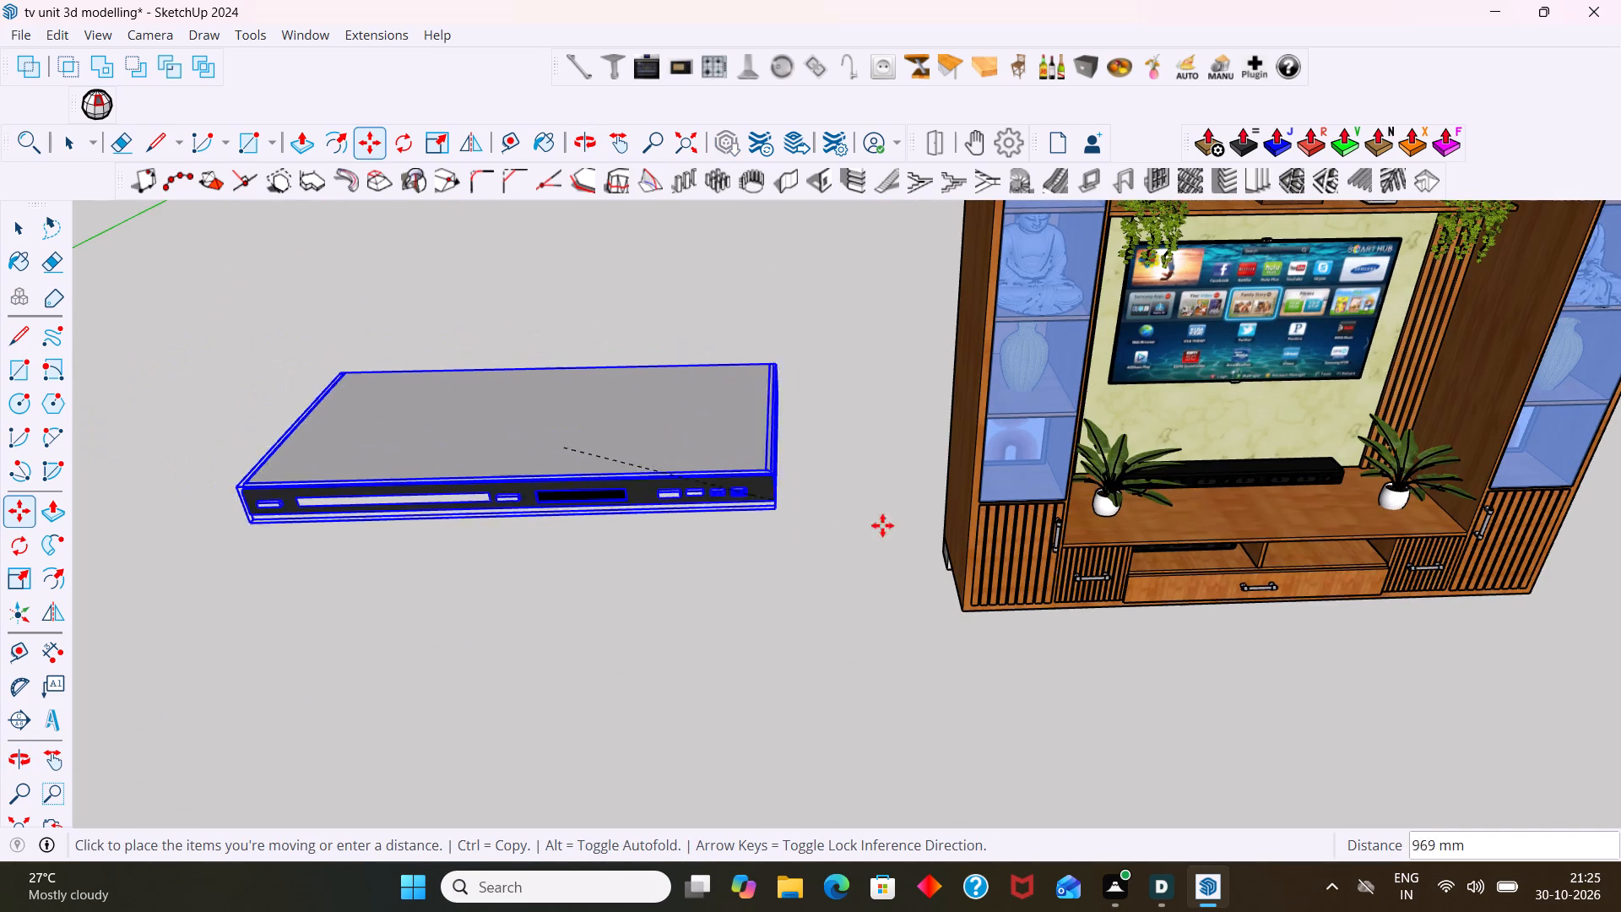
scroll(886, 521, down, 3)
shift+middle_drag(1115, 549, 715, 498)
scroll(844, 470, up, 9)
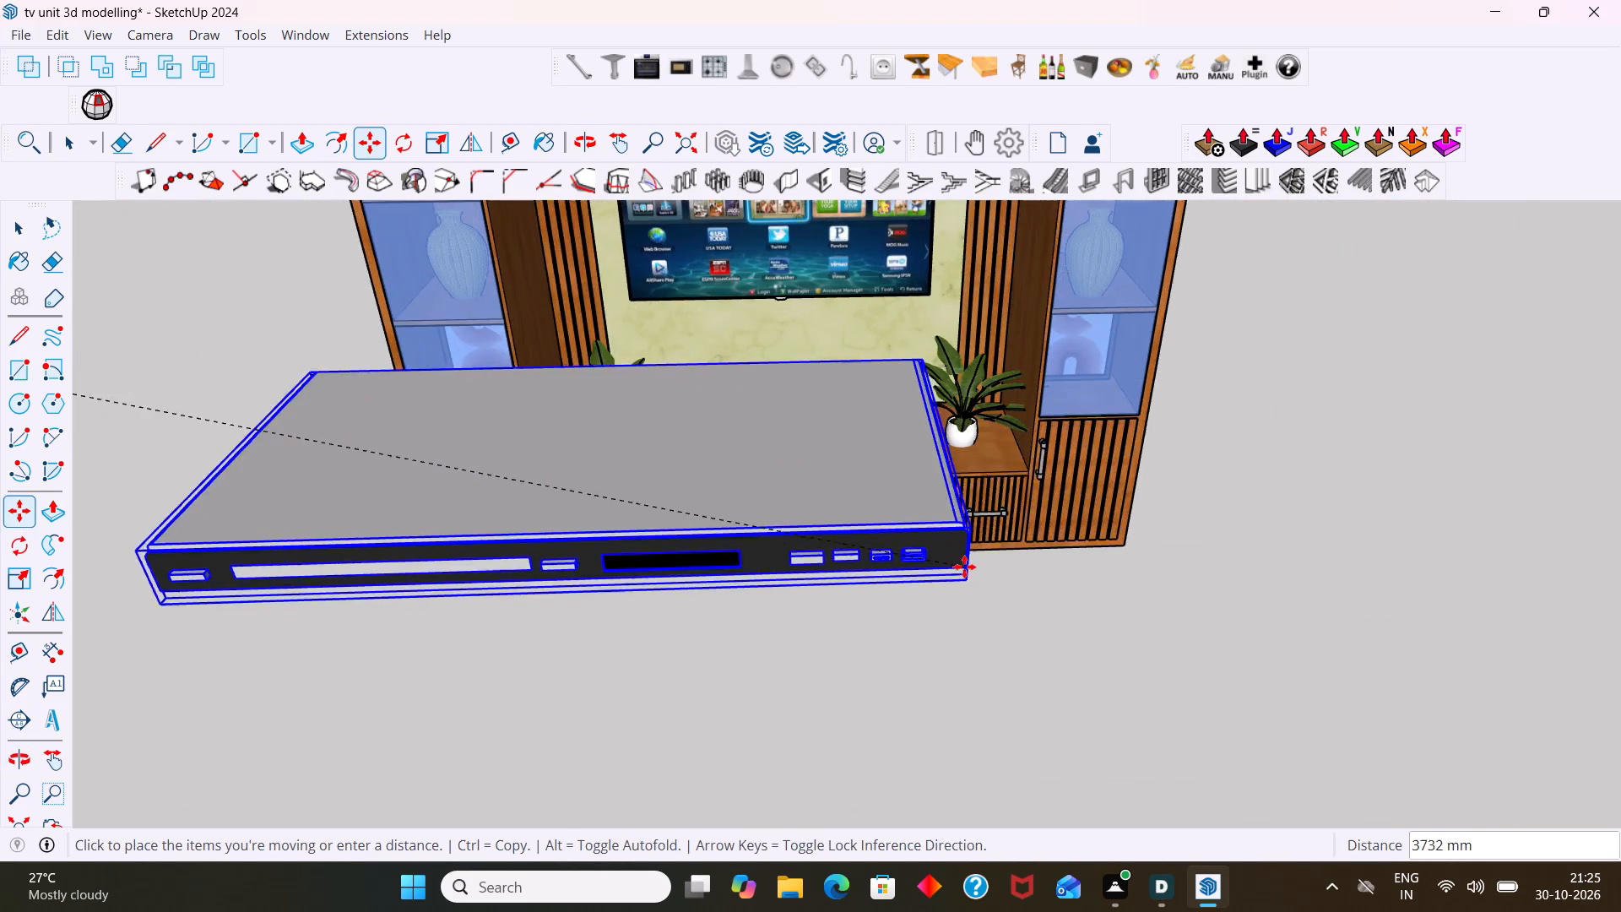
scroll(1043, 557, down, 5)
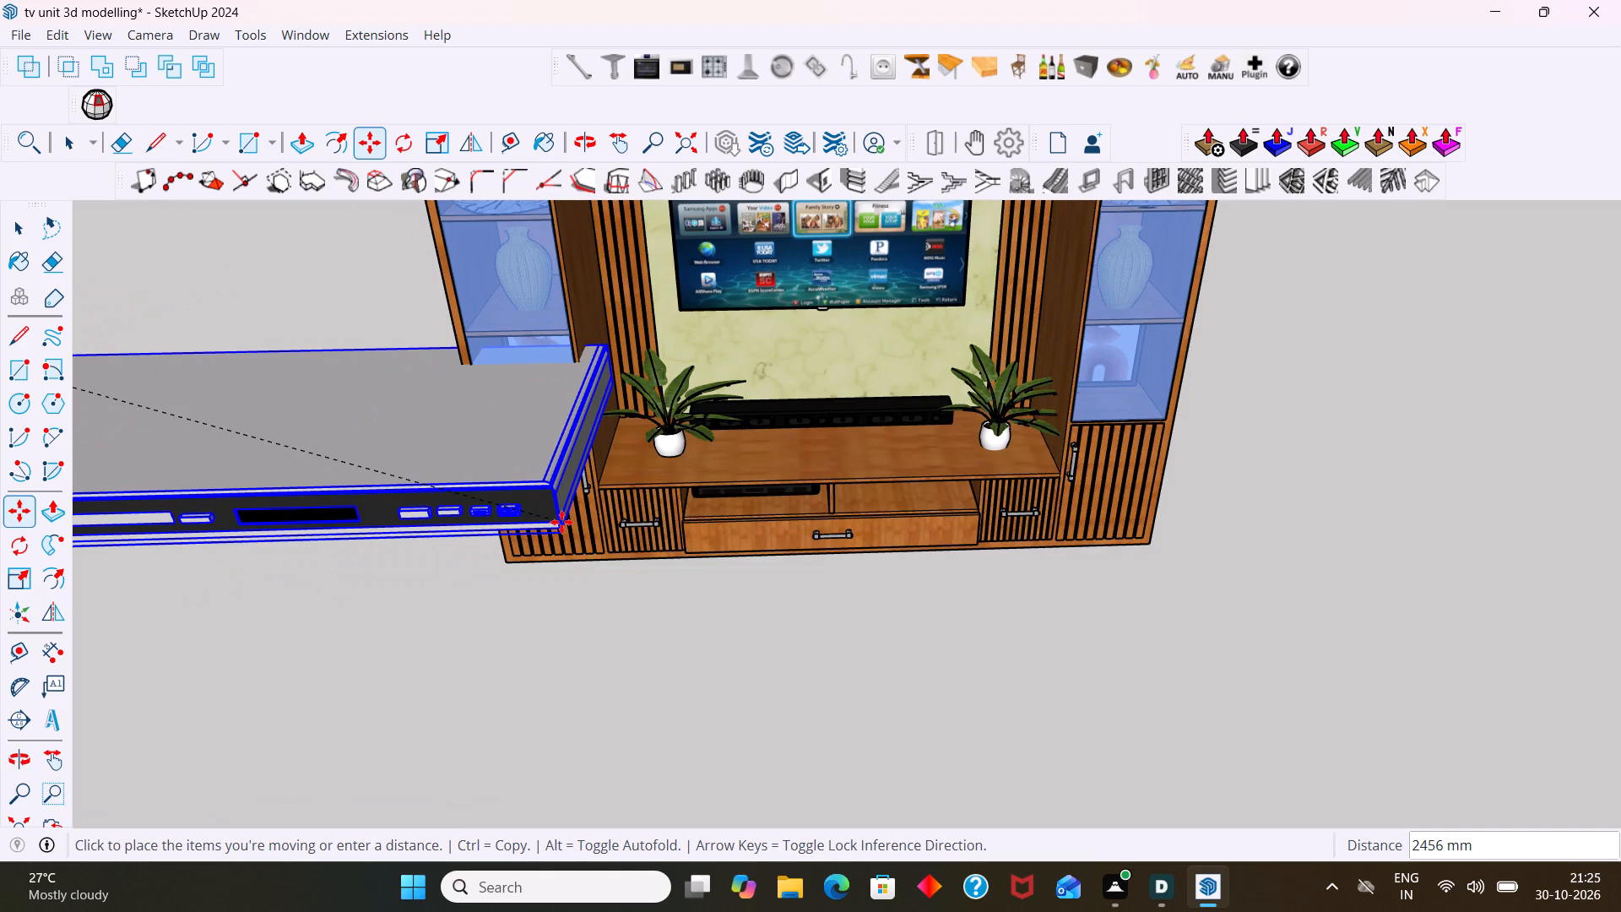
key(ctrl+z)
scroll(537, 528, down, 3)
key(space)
Scale the DVD player down to about 0.62 along the red axis and about 0.47 along the green axis.
scroll(408, 556, down, 1)
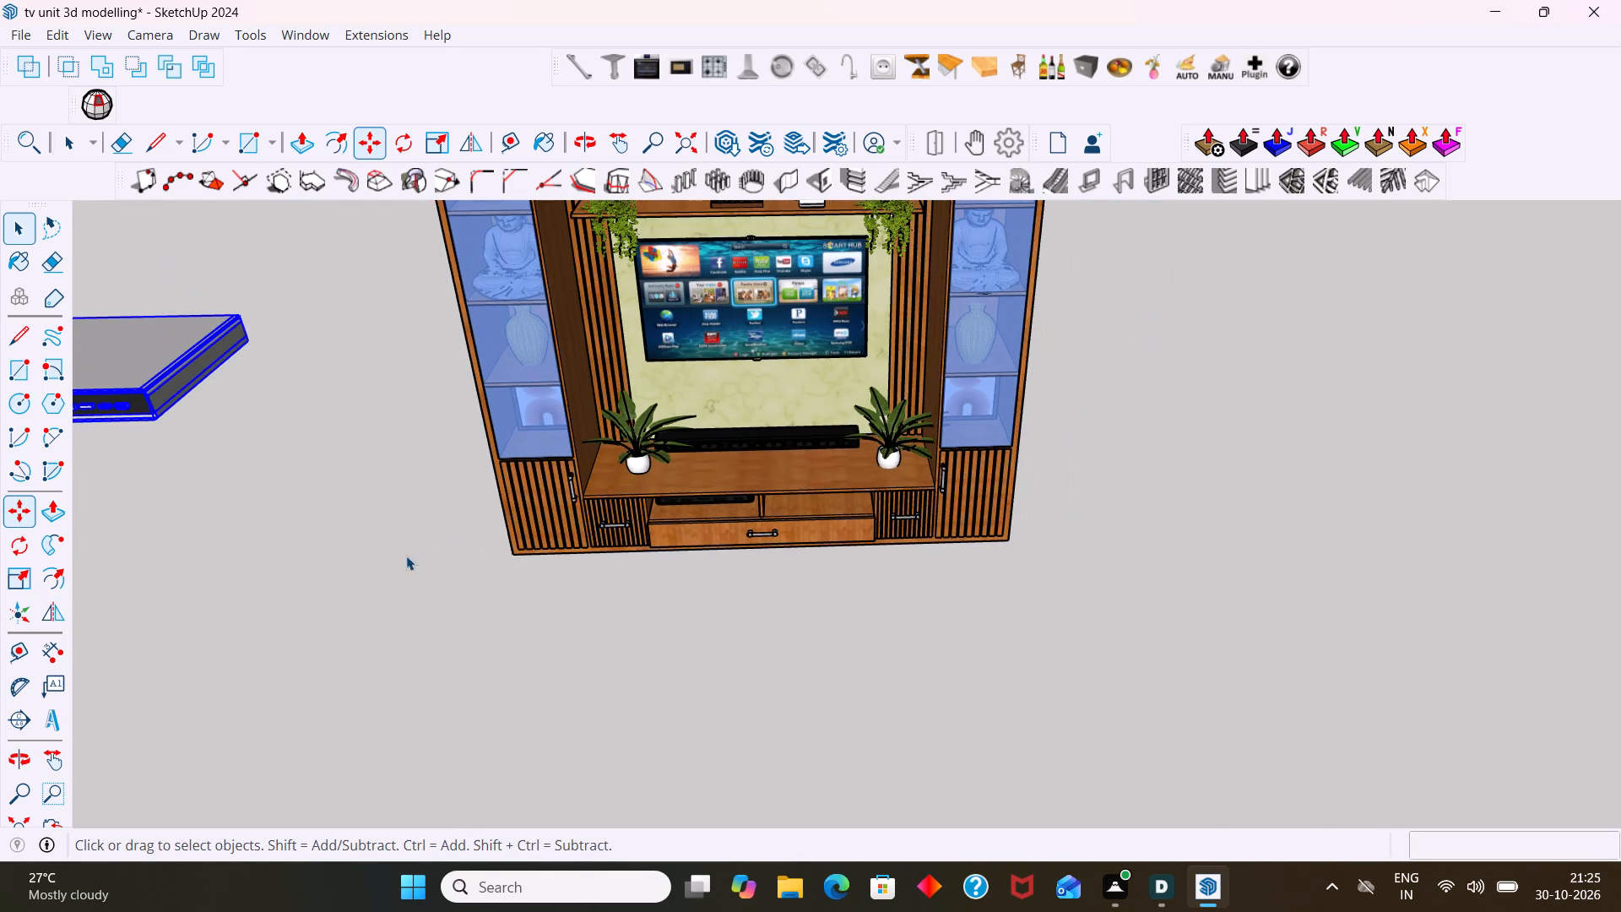
scroll(406, 556, down, 4)
shift+middle_drag(340, 516, 823, 478)
key(s)
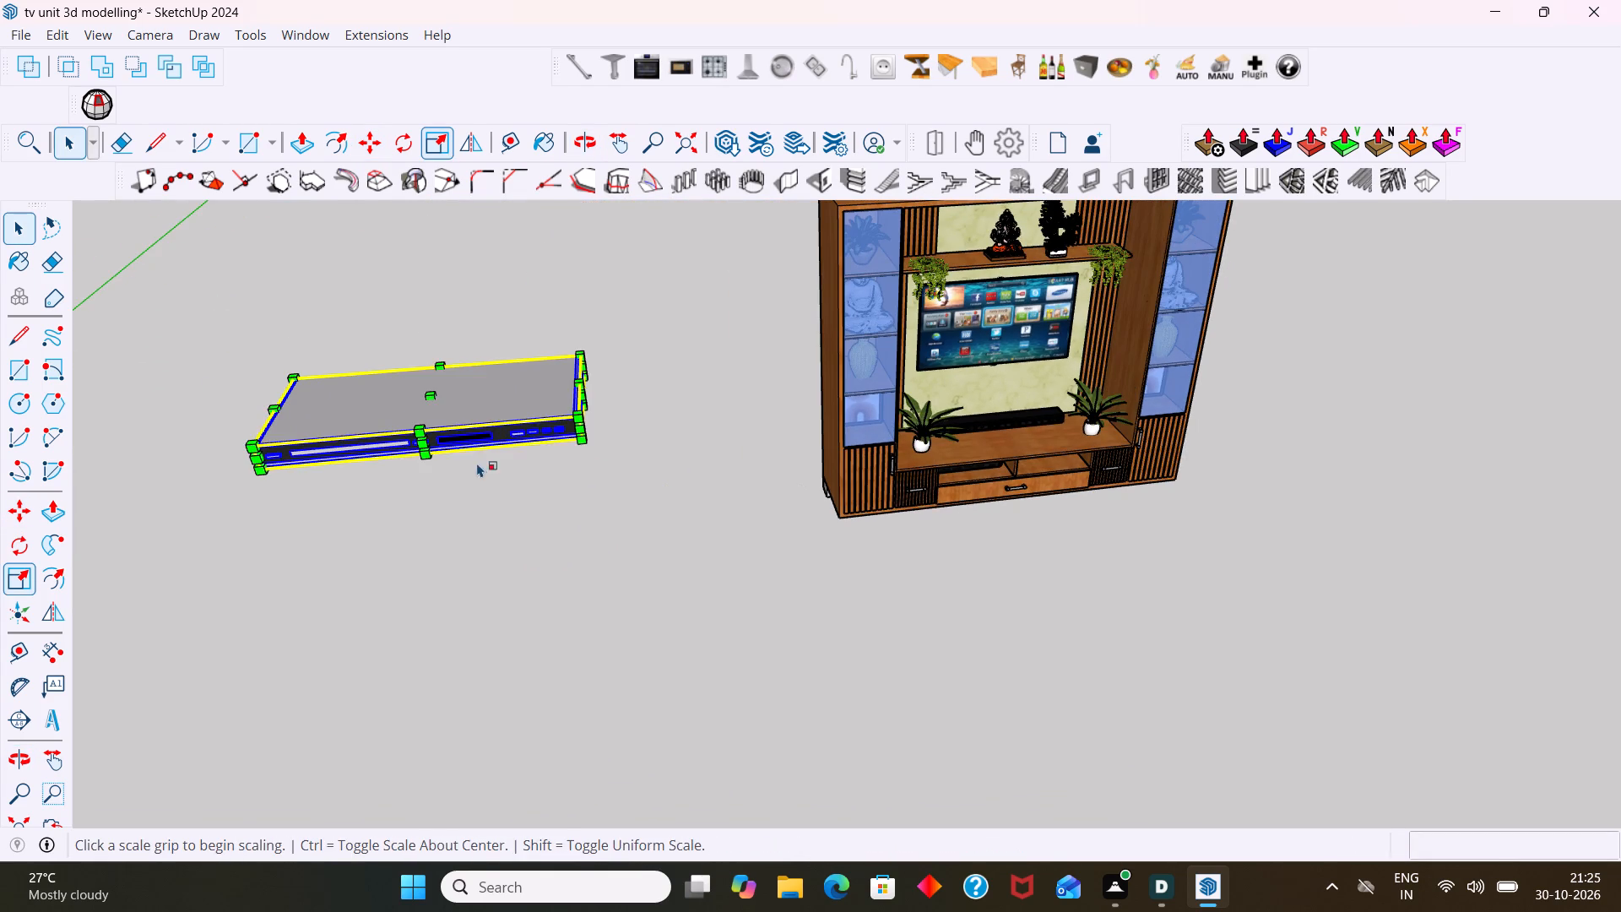
scroll(531, 418, up, 4)
middle_drag(530, 407, 318, 377)
scroll(713, 344, up, 2)
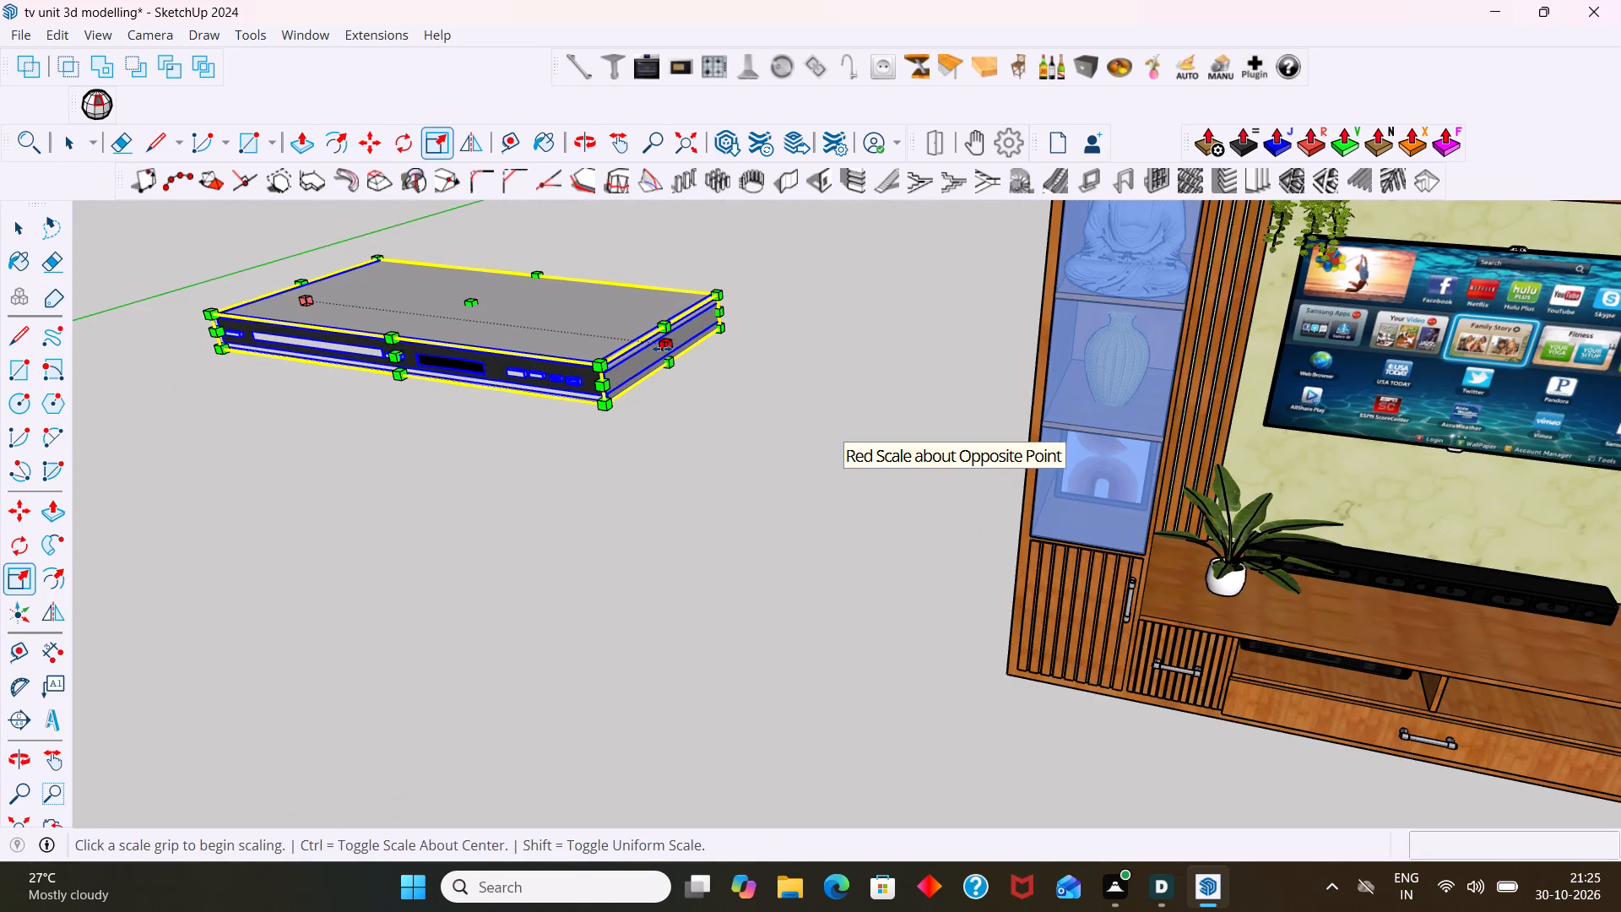
click(662, 349)
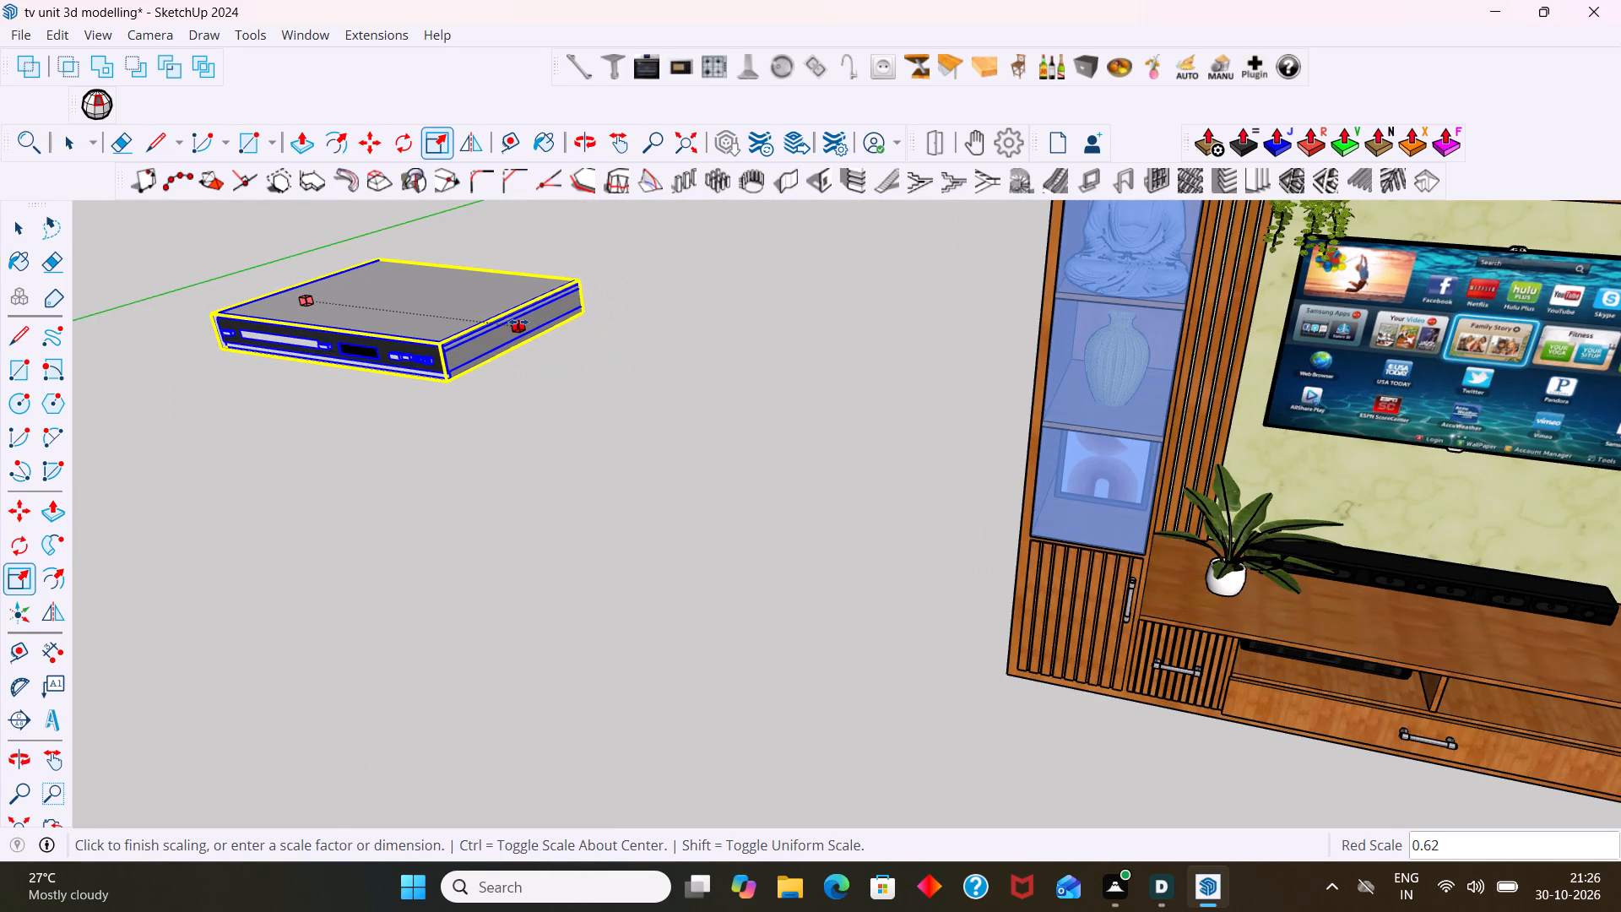
click(518, 322)
click(324, 350)
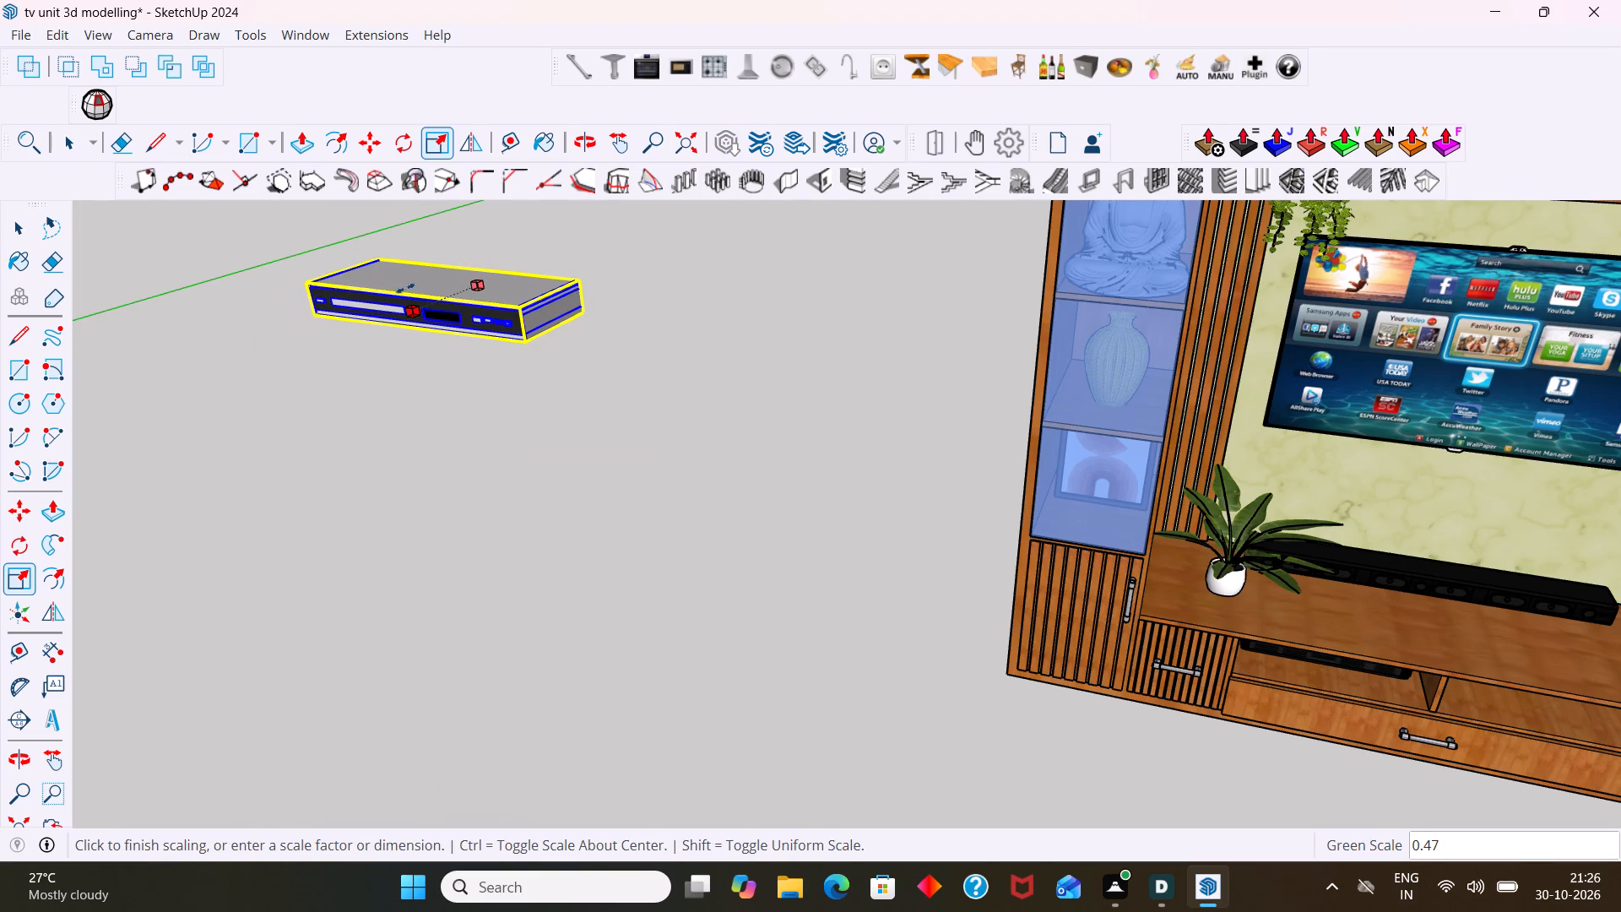
click(399, 291)
middle_drag(324, 362, 376, 364)
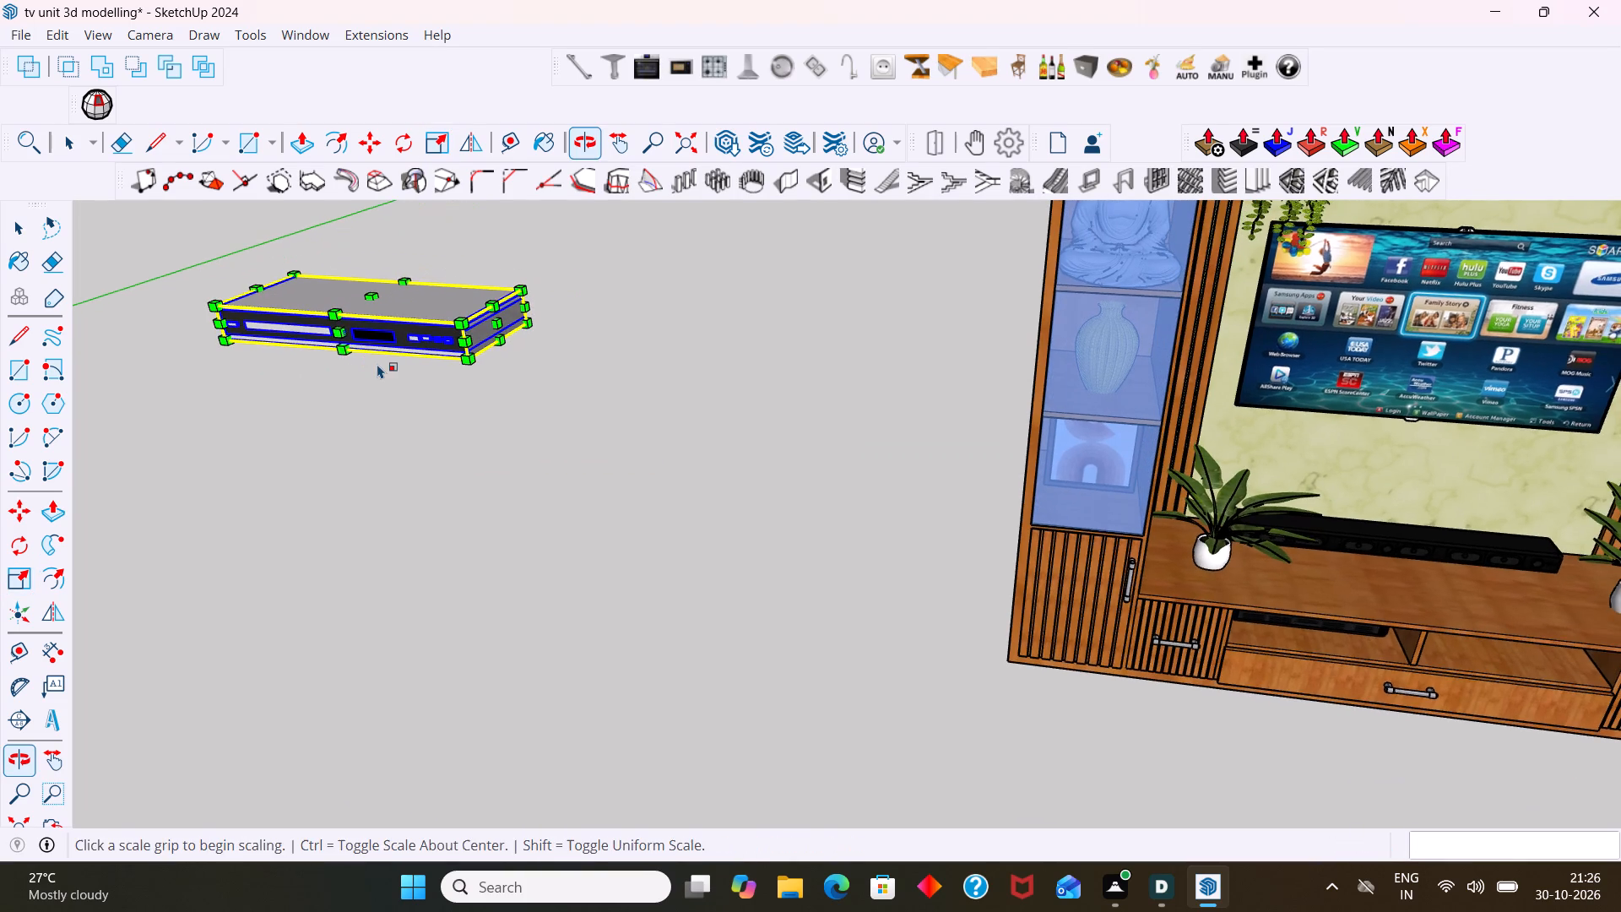
shift+middle_drag(378, 365, 831, 394)
scroll(728, 369, up, 4)
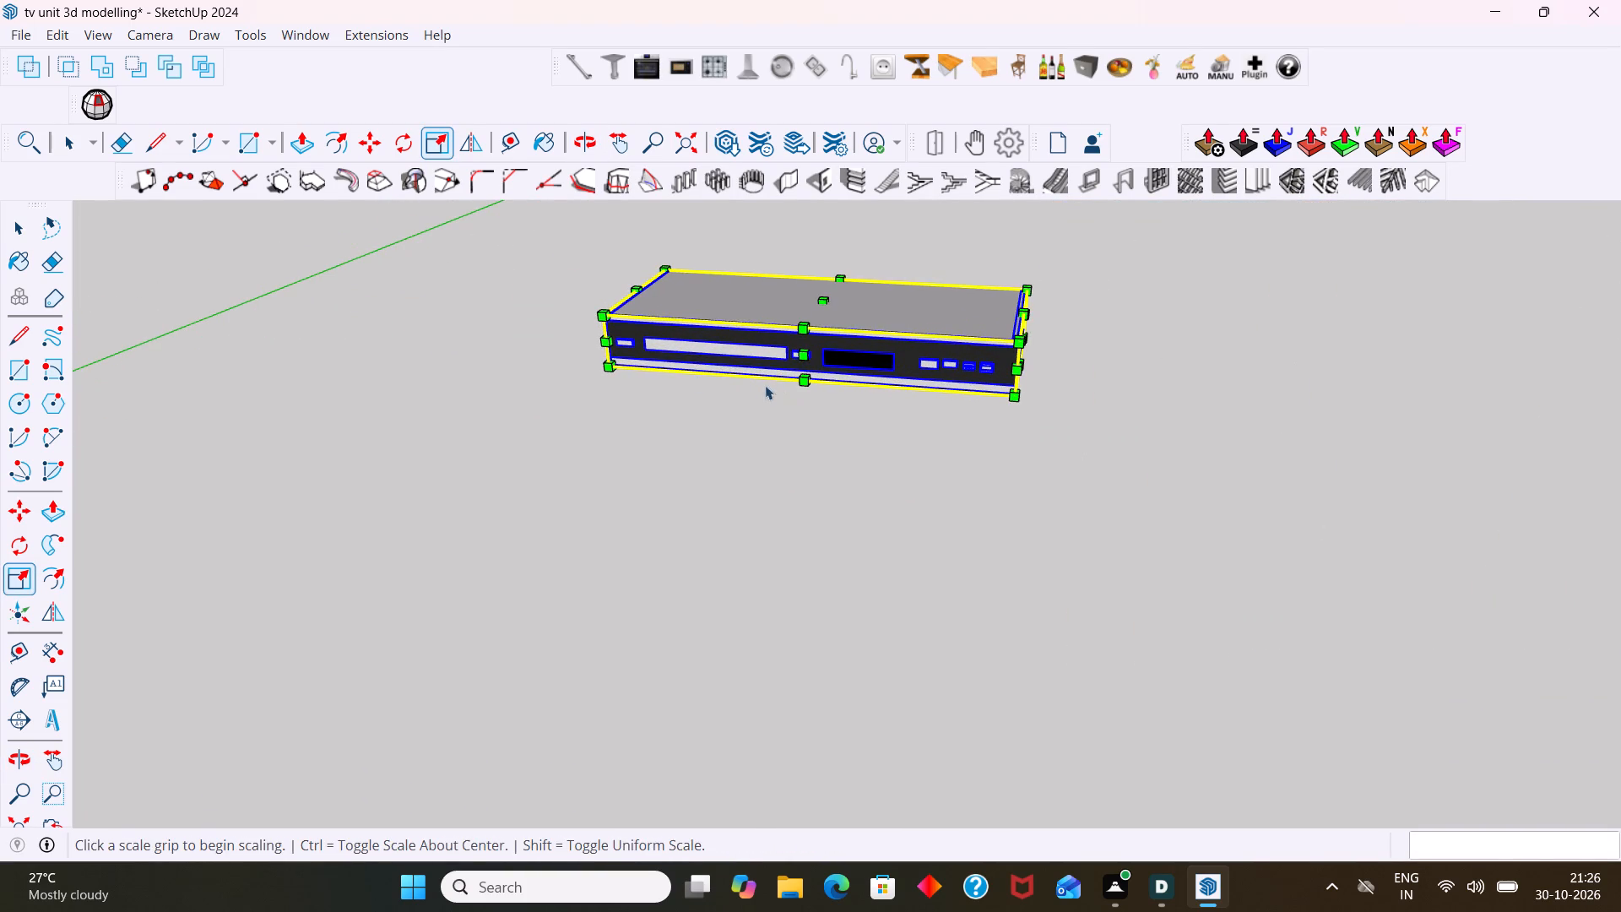
key(space)
click(924, 442)
Move the DVD player by its lower front corner into the console's open compartment to the right of the black device.
scroll(910, 416, down, 5)
click(880, 362)
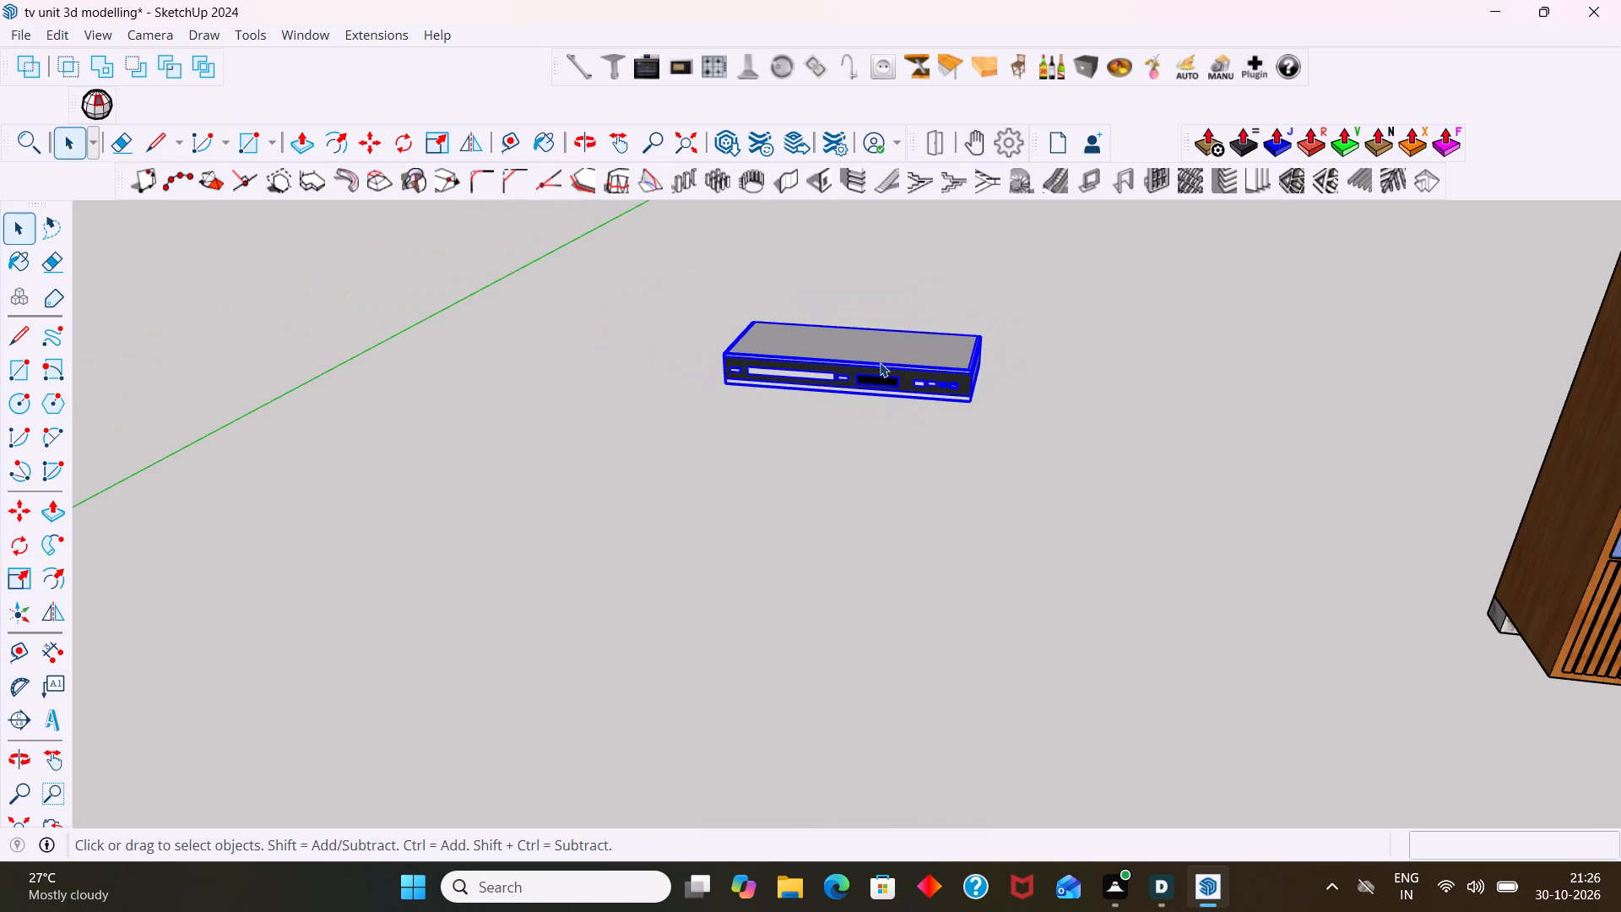
key(m)
click(728, 386)
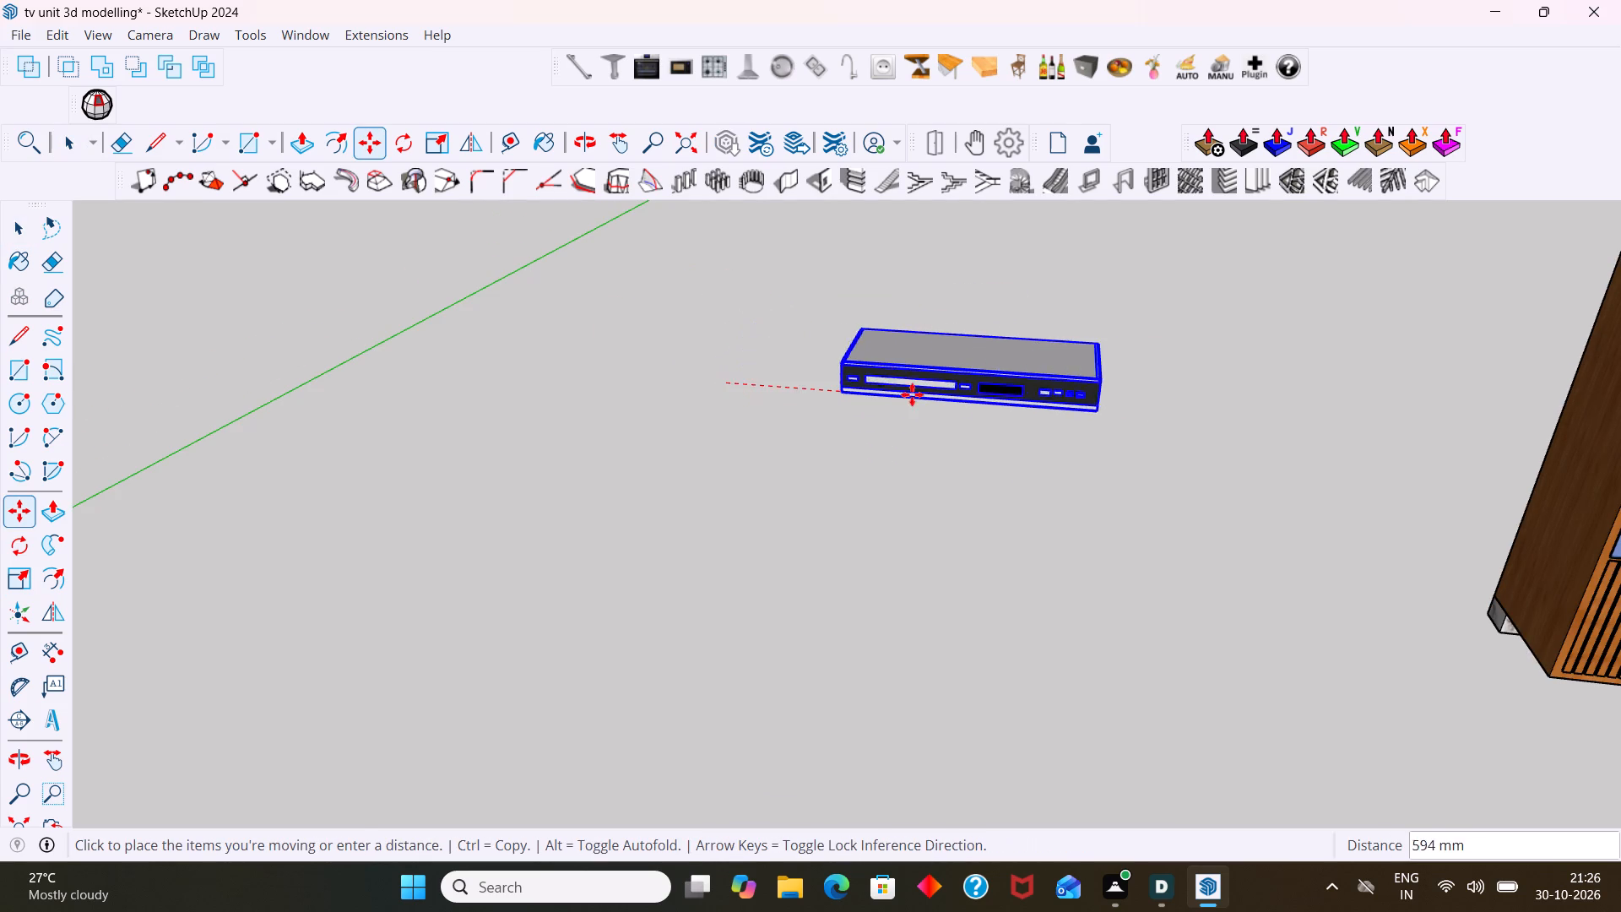
scroll(965, 410, down, 4)
shift+middle_drag(1100, 526, 427, 377)
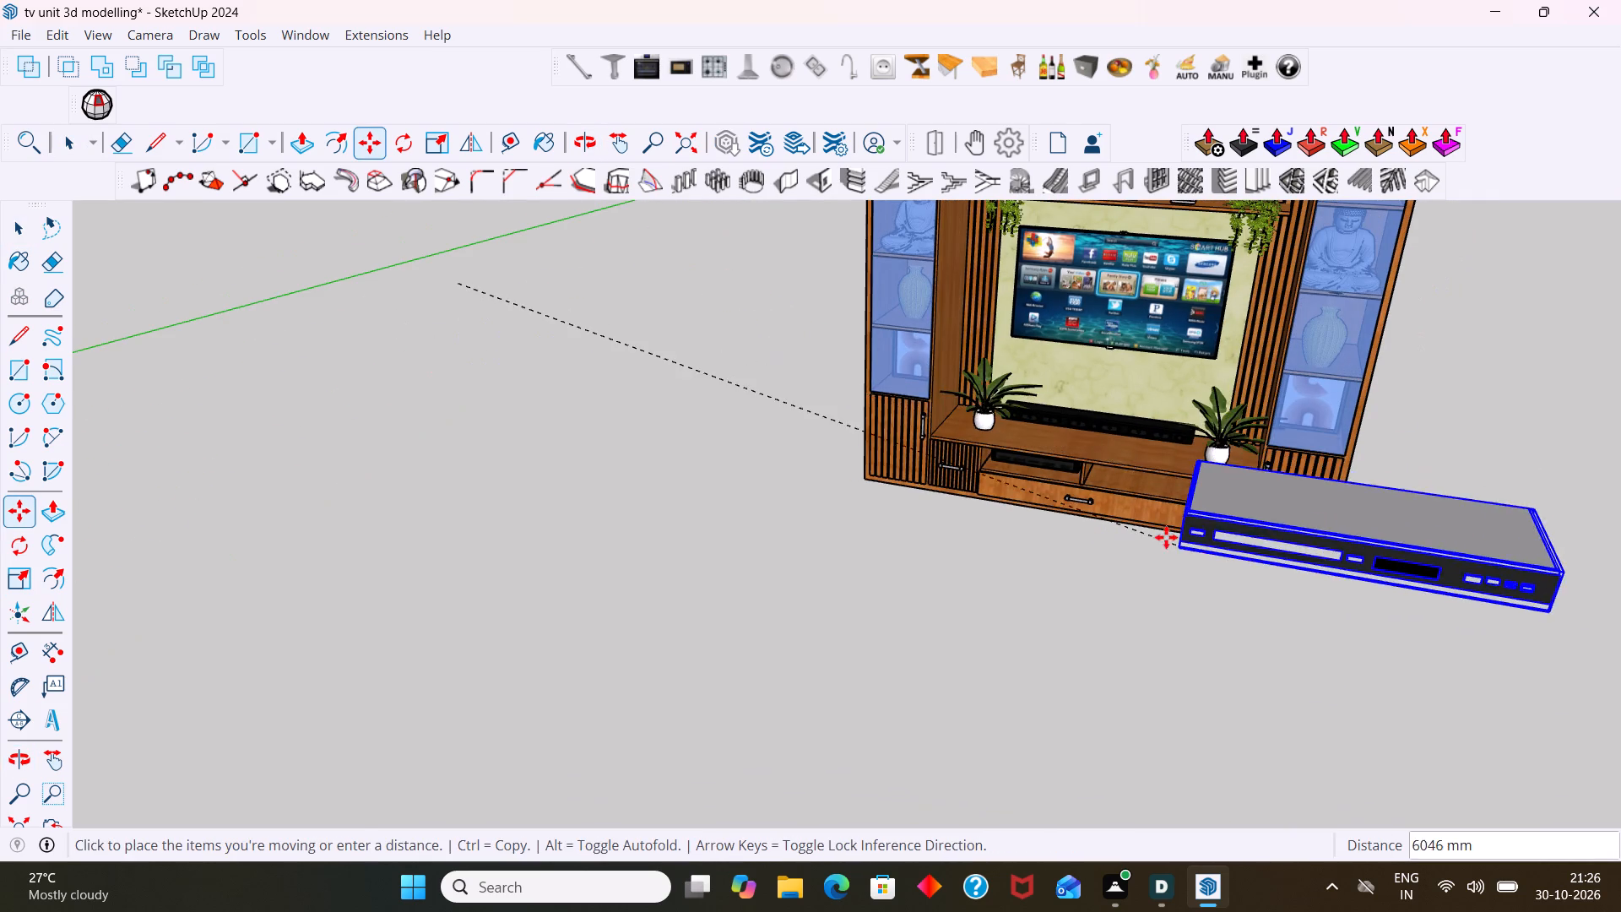
scroll(1166, 536, up, 20)
scroll(1166, 536, up, 1)
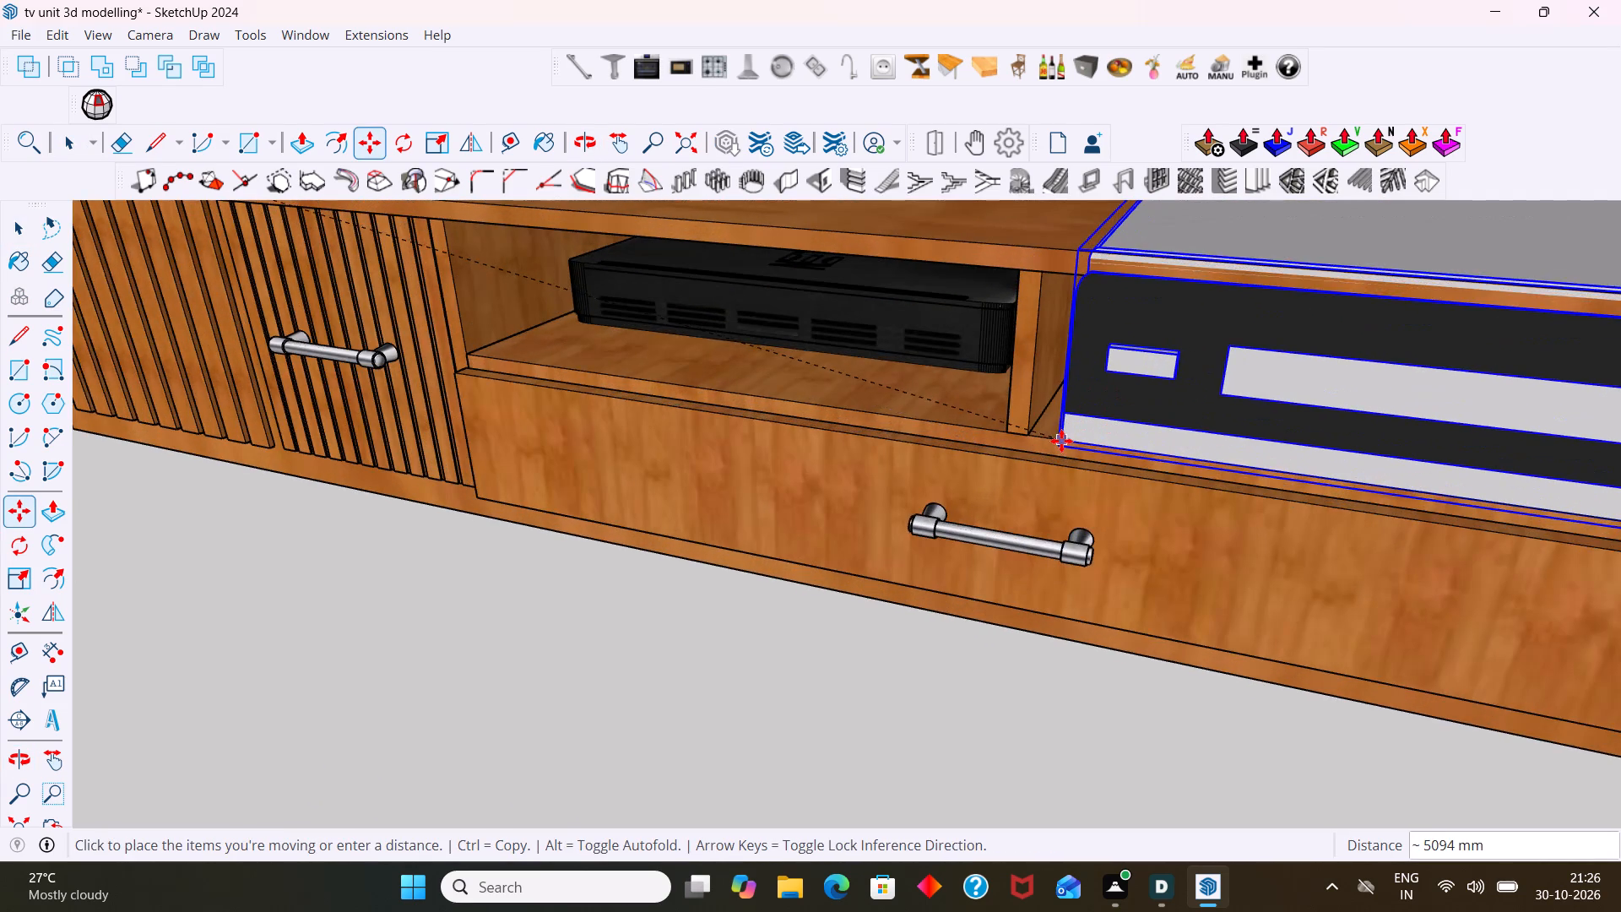
scroll(1061, 440, up, 11)
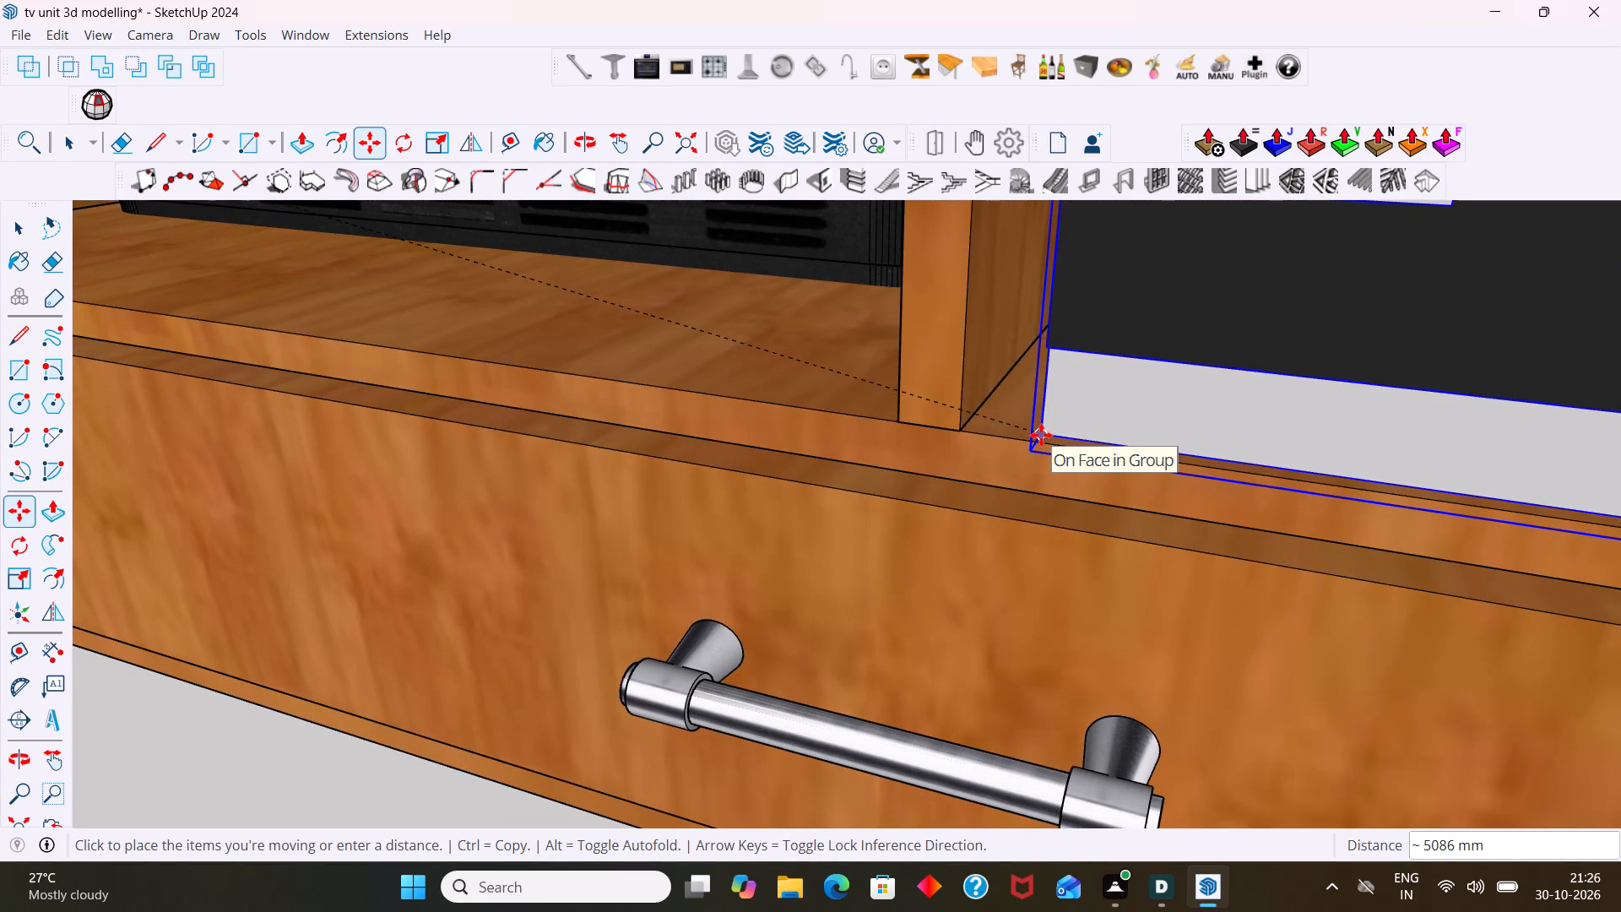
click(1041, 435)
key(space)
Scale the DVD player's height down to about 0.46 along the blue axis so it fits below the console top.
scroll(1041, 451, down, 16)
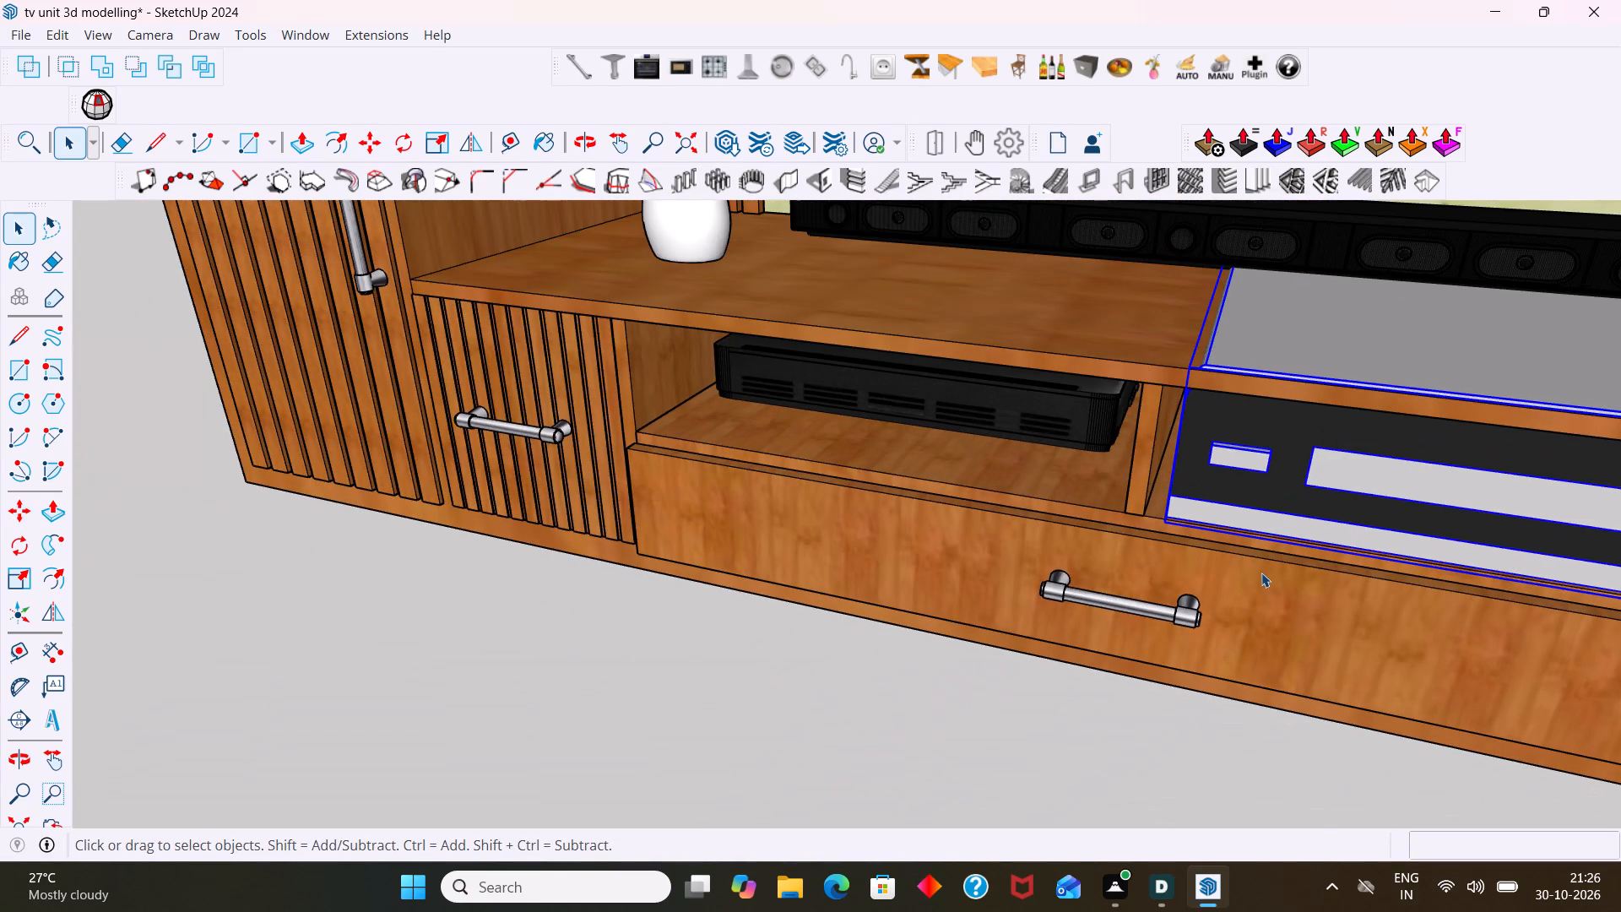
scroll(1275, 576, down, 3)
middle_drag(1283, 573, 750, 457)
scroll(842, 458, down, 6)
middle_drag(973, 505, 1031, 490)
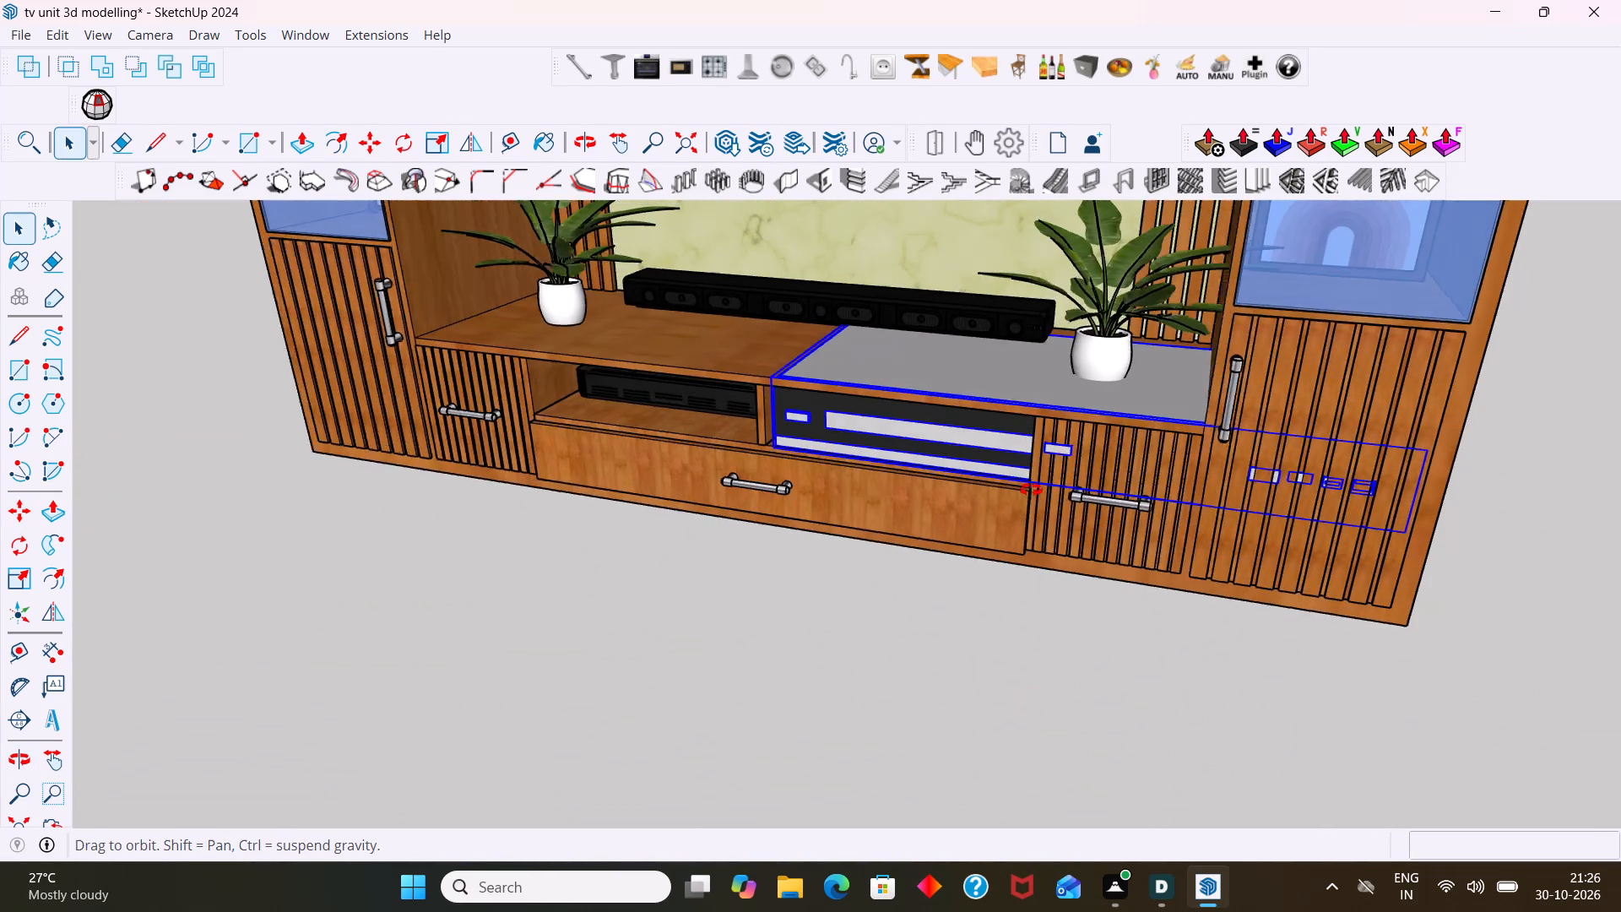
middle_drag(1031, 490, 1135, 477)
key(s)
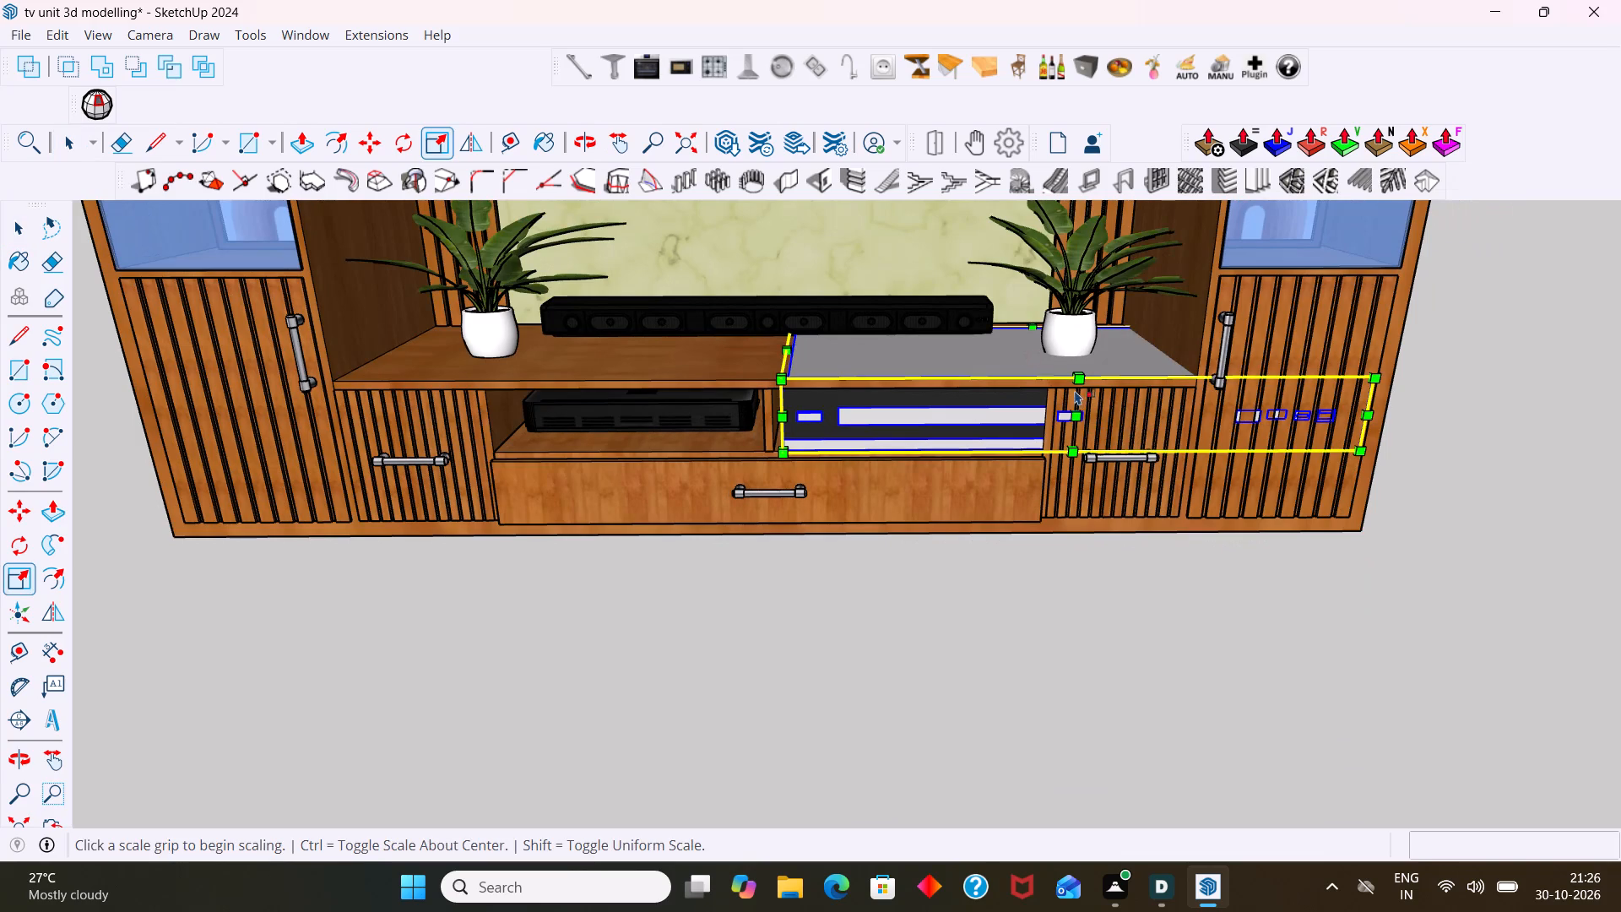
click(1079, 381)
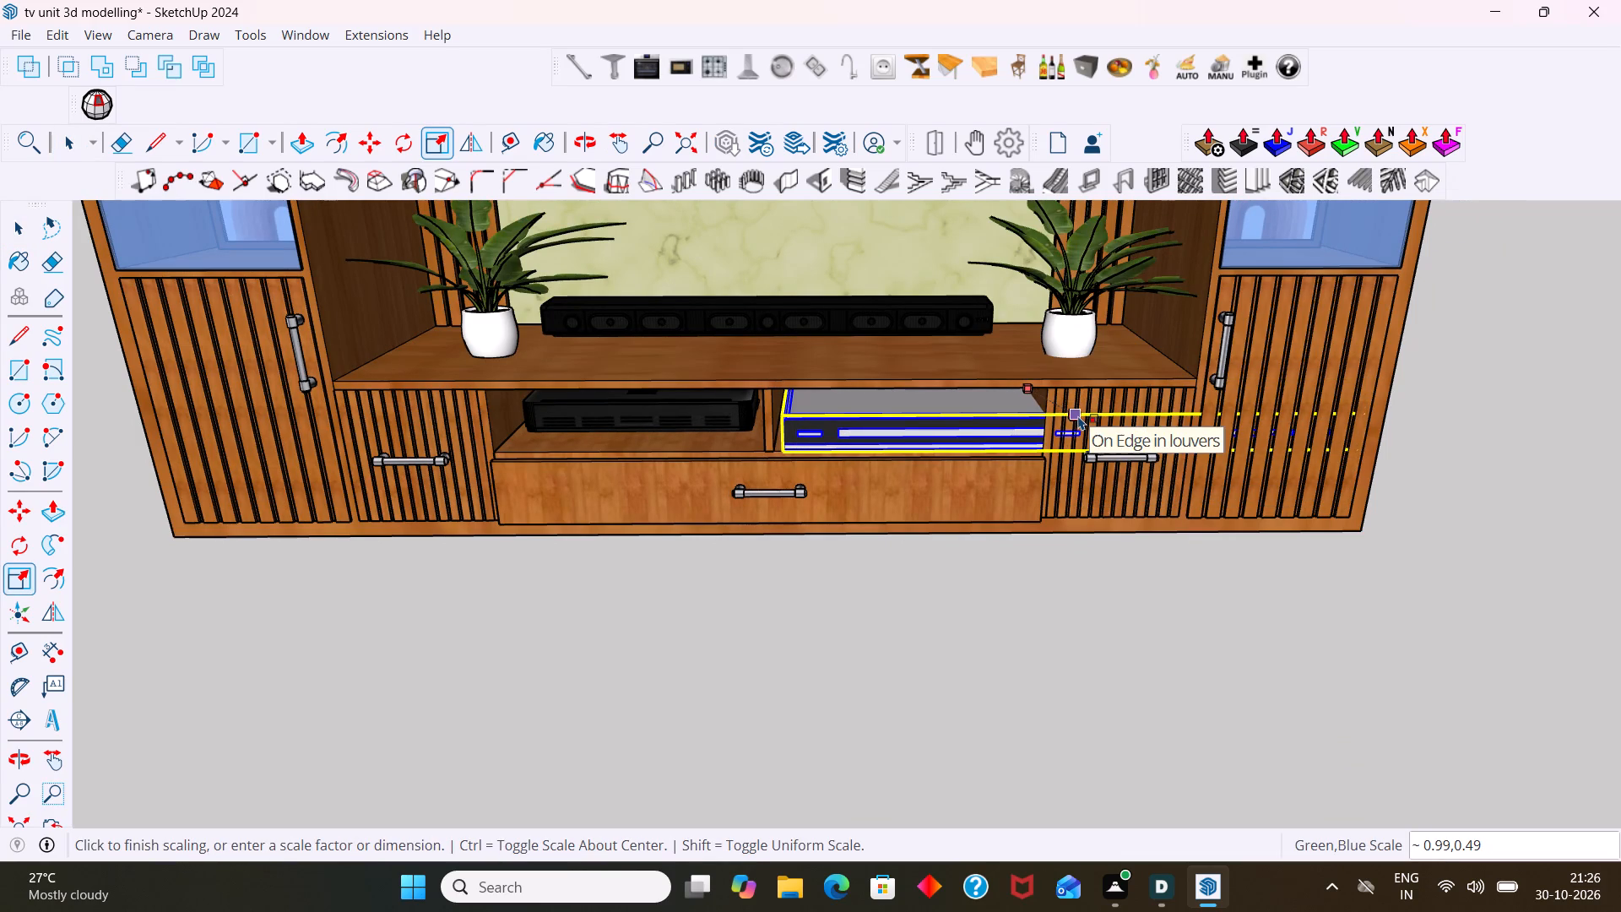
click(1078, 418)
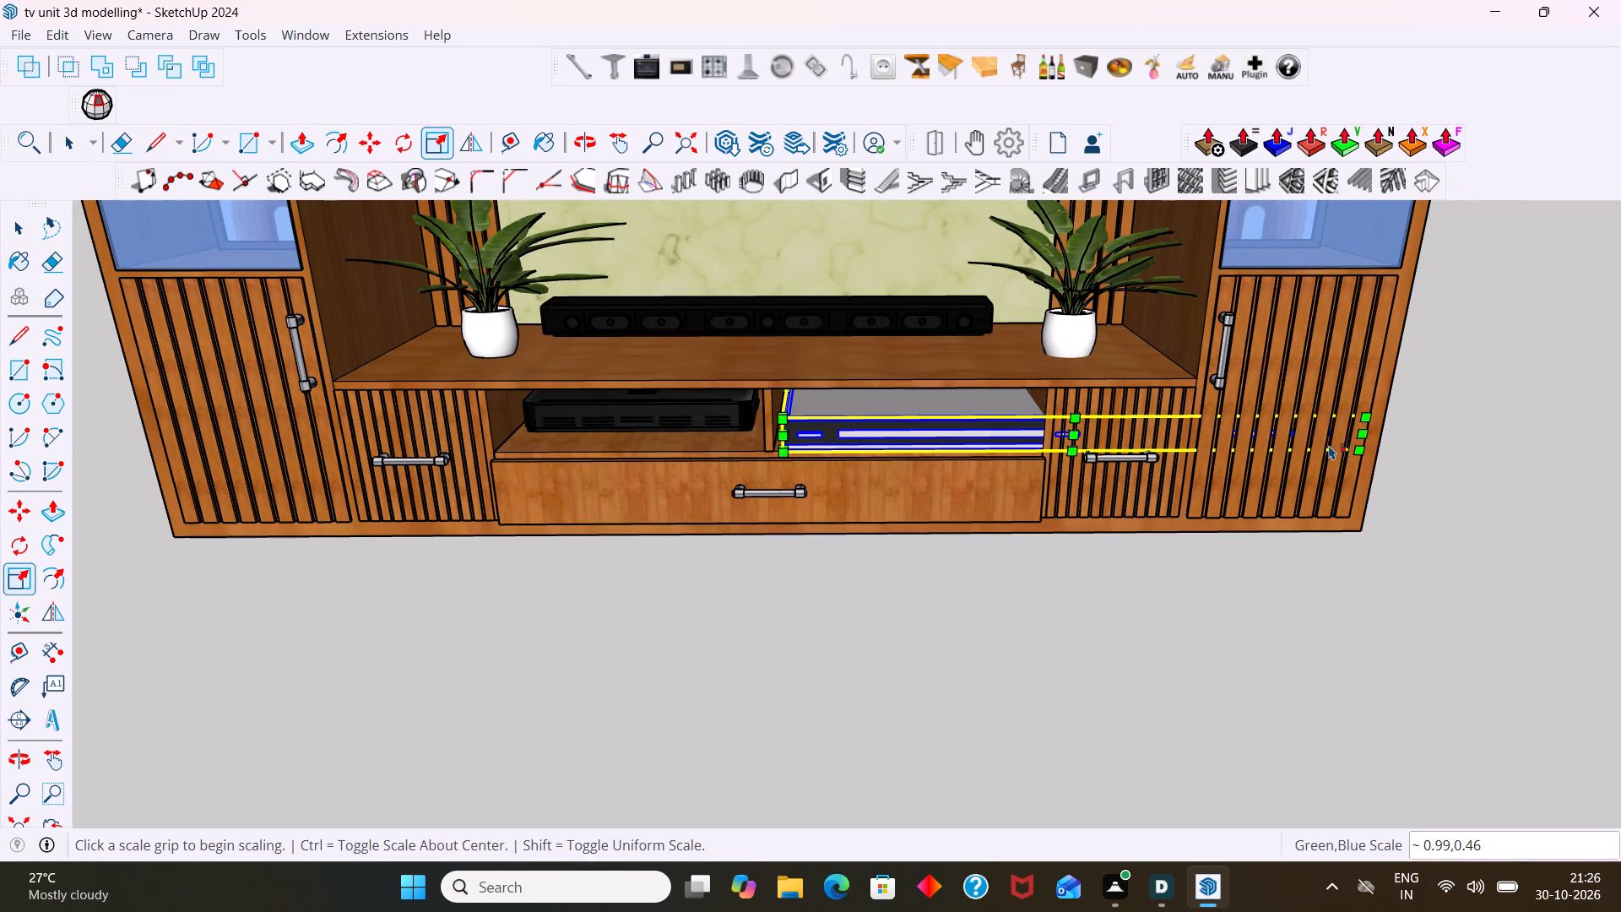
Scale the DVD player's width down to about 0.43 along the red axis to fit between the compartment's side panels.
click(1361, 433)
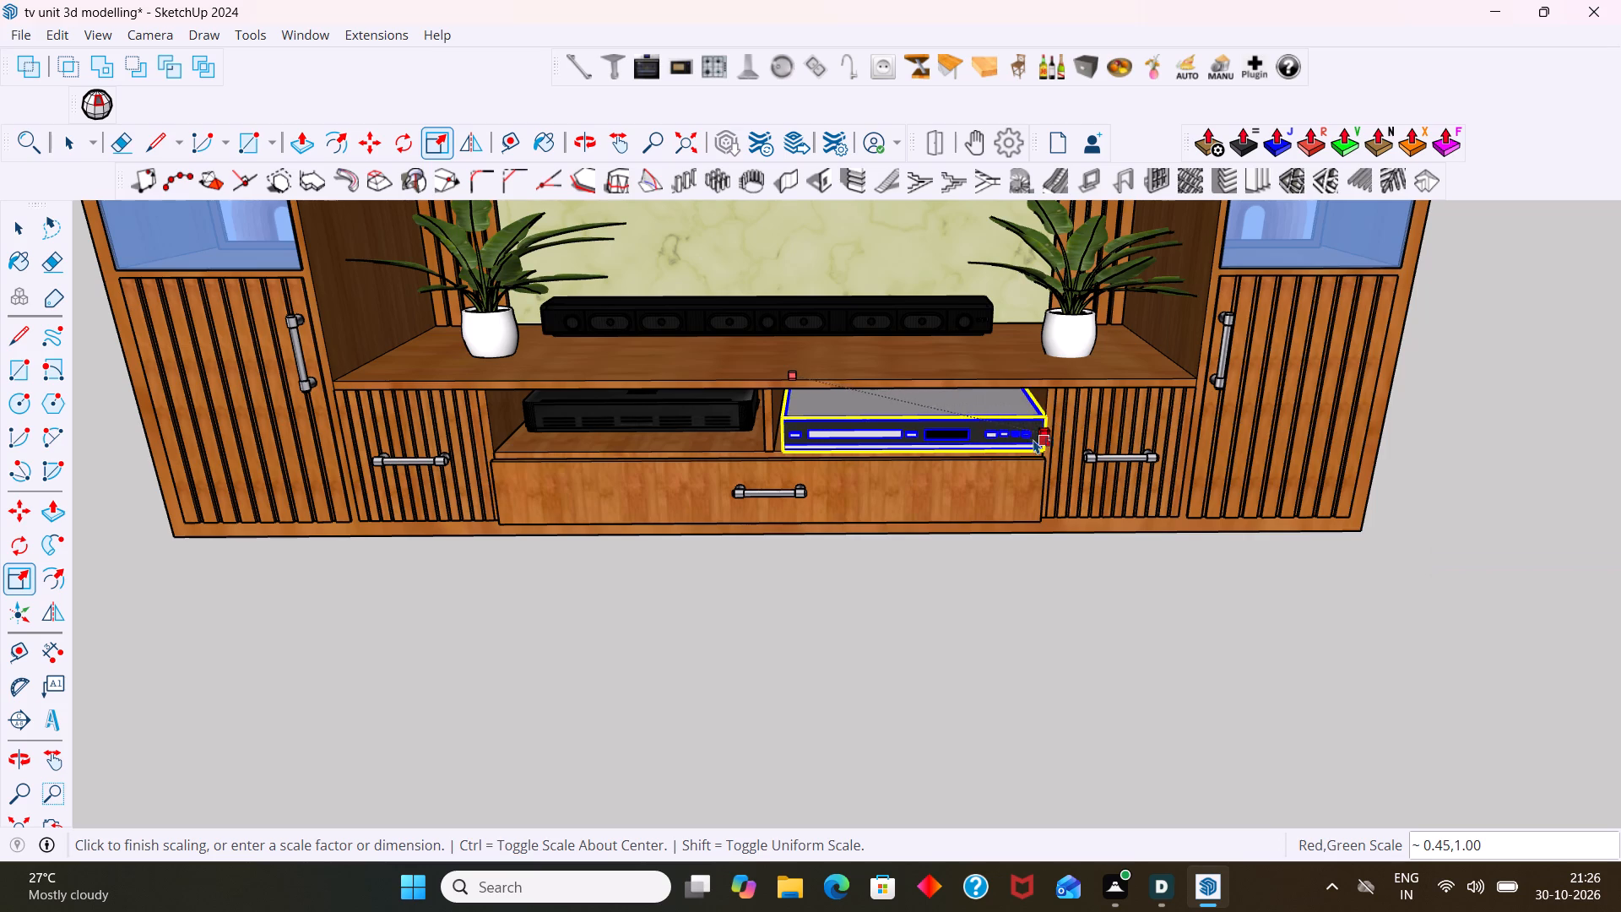
scroll(1029, 437, up, 4)
middle_drag(1025, 436, 970, 381)
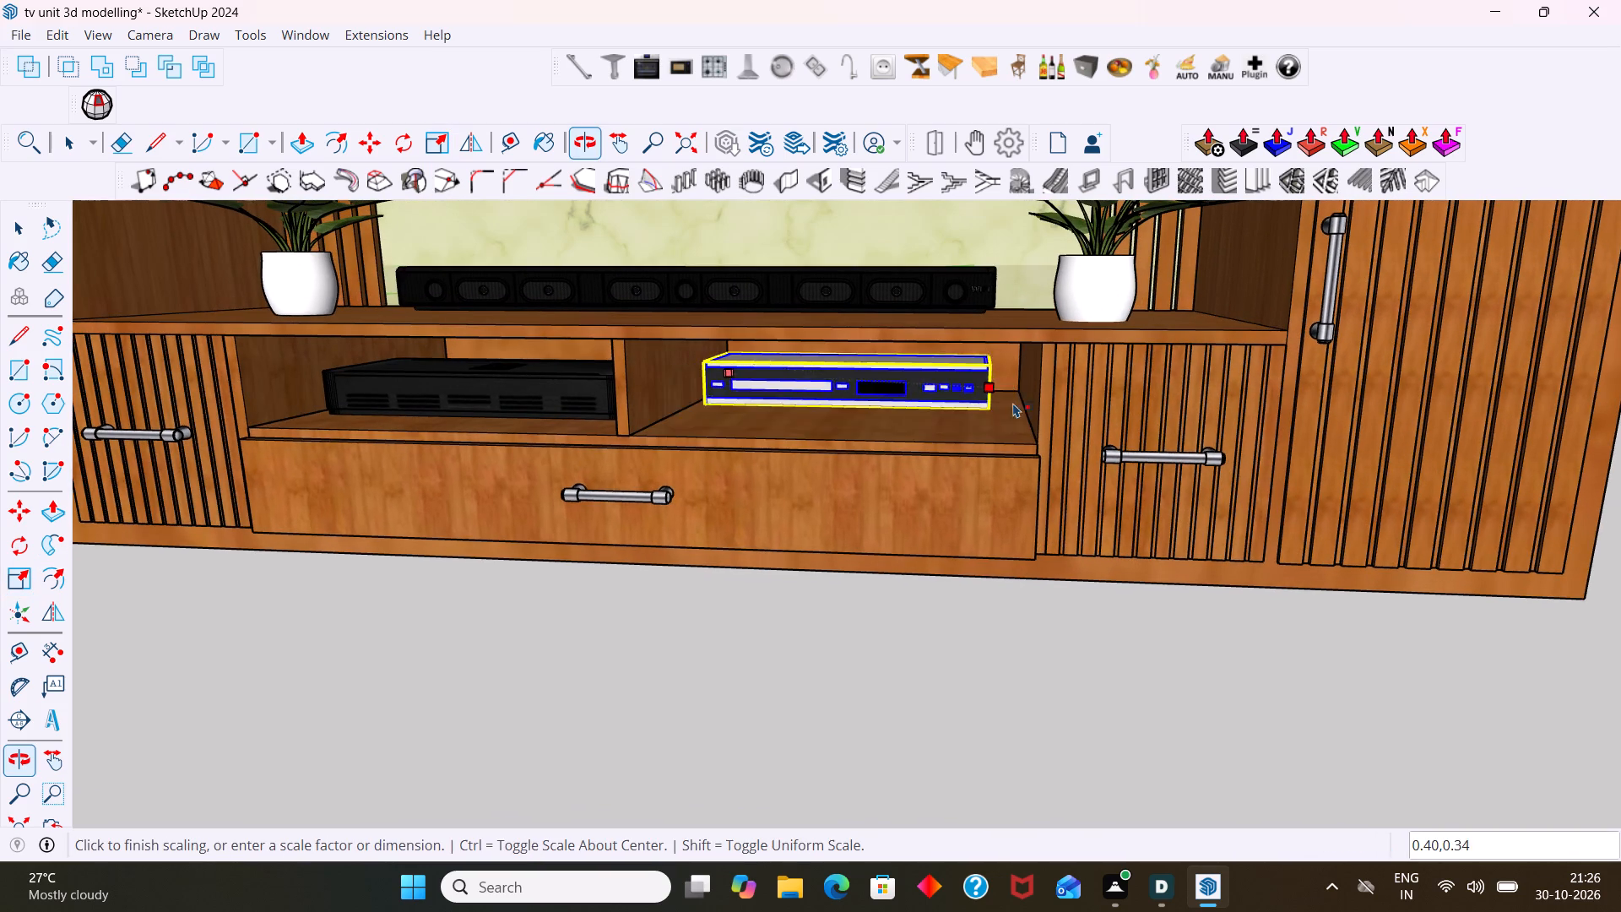
click(1022, 415)
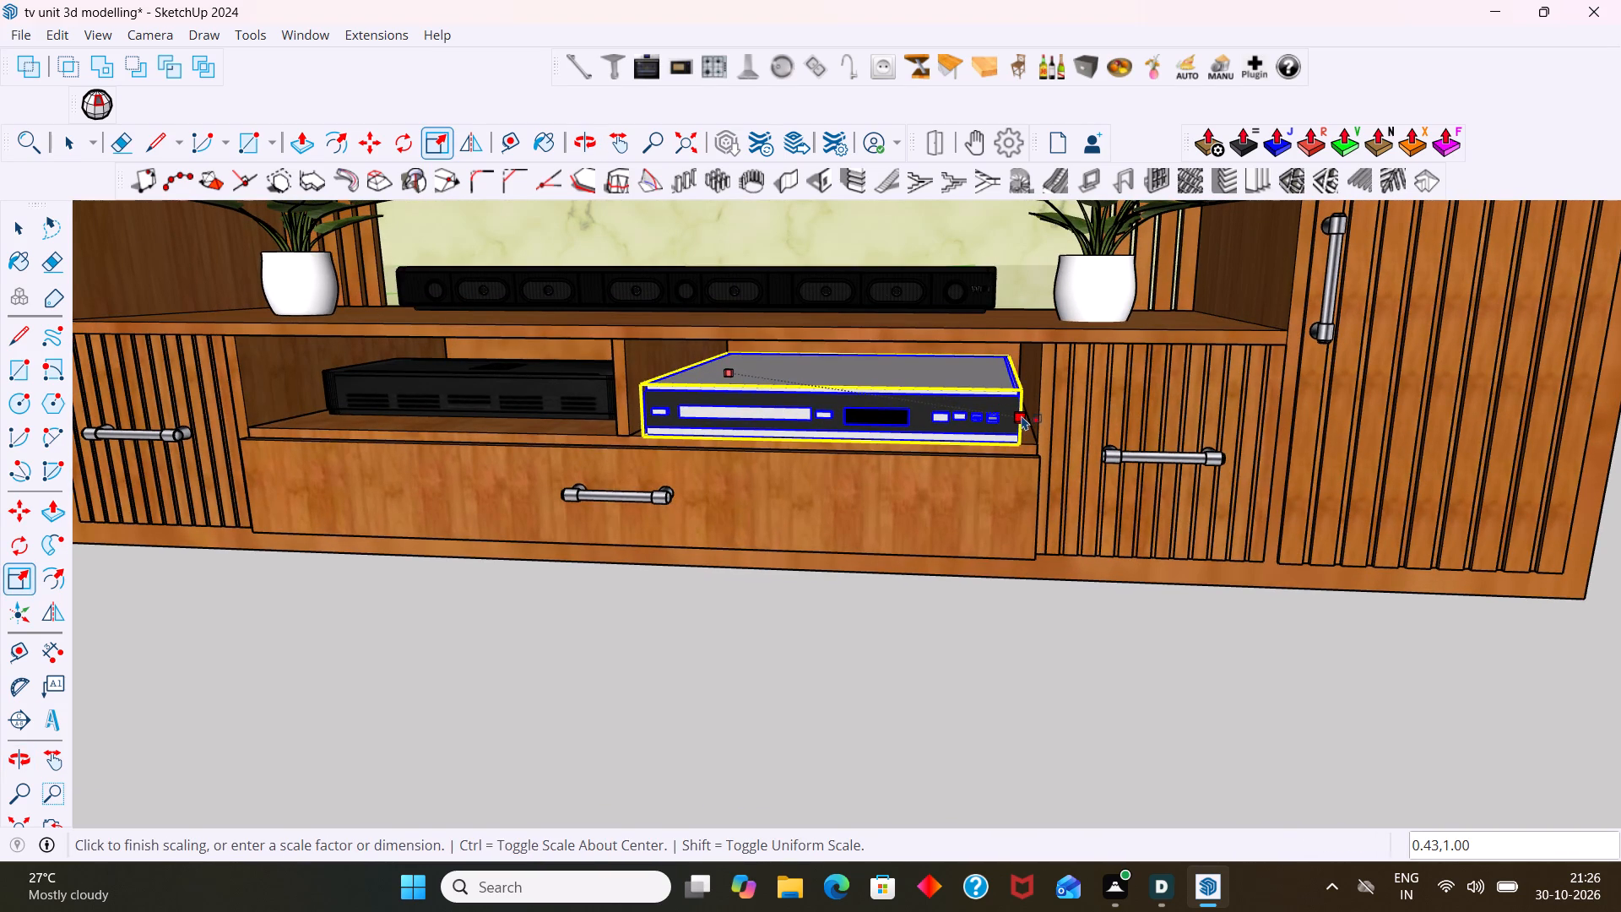
scroll(940, 444, down, 1)
scroll(844, 415, up, 2)
click(858, 370)
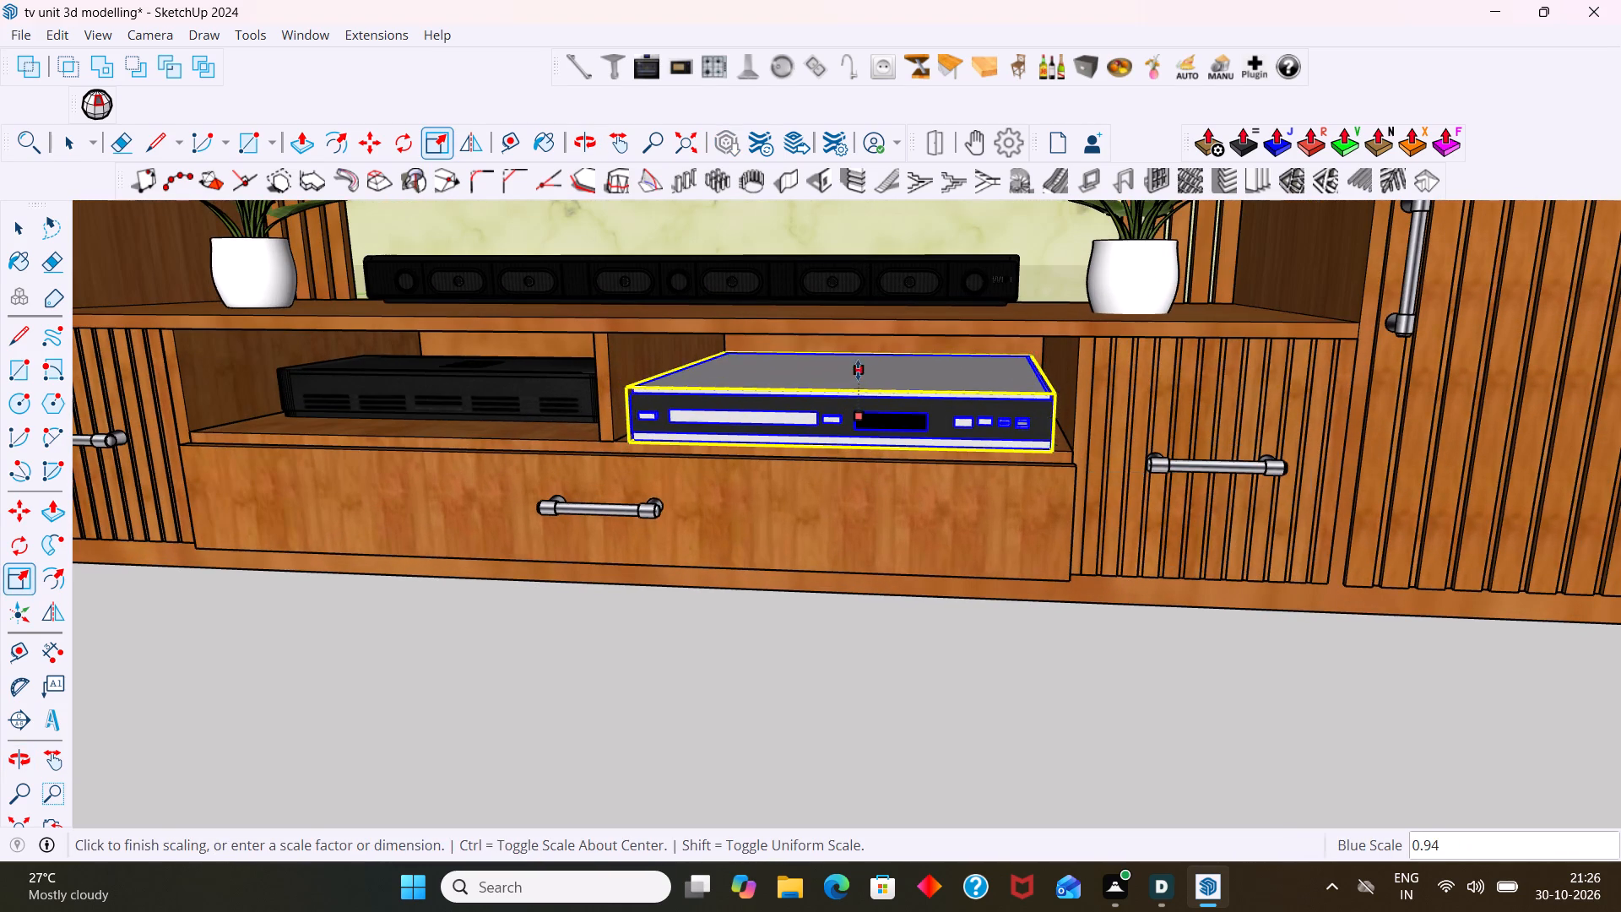
click(865, 370)
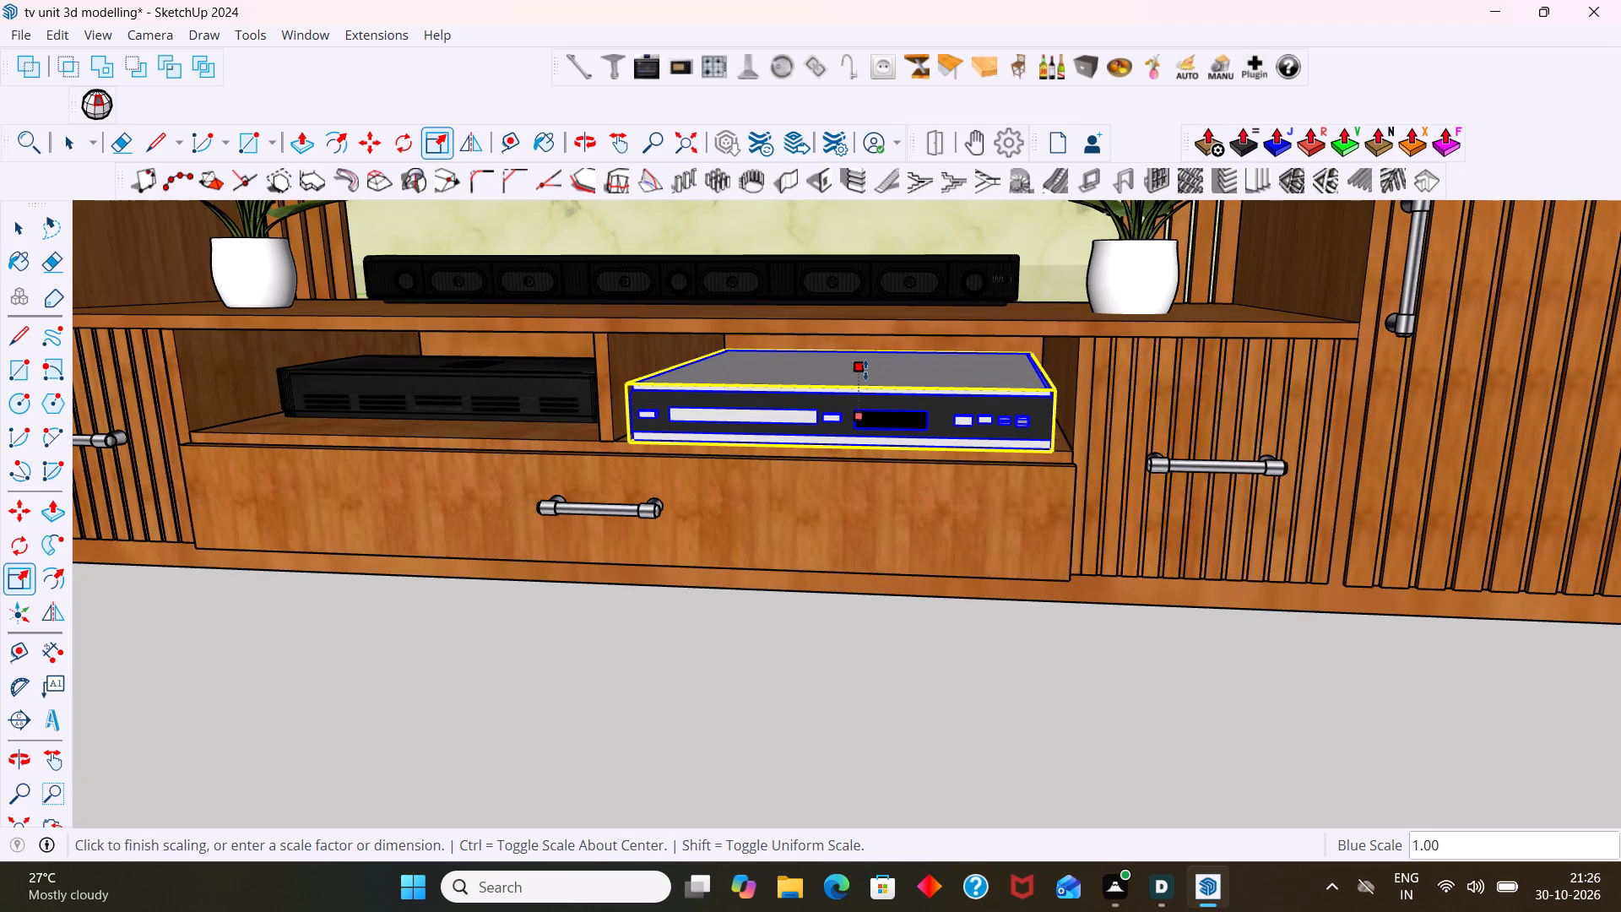
Scale the DVD player's depth from its front face to about 0.8 along the green axis, then deselect it.
middle_drag(717, 437, 1069, 432)
scroll(887, 448, up, 5)
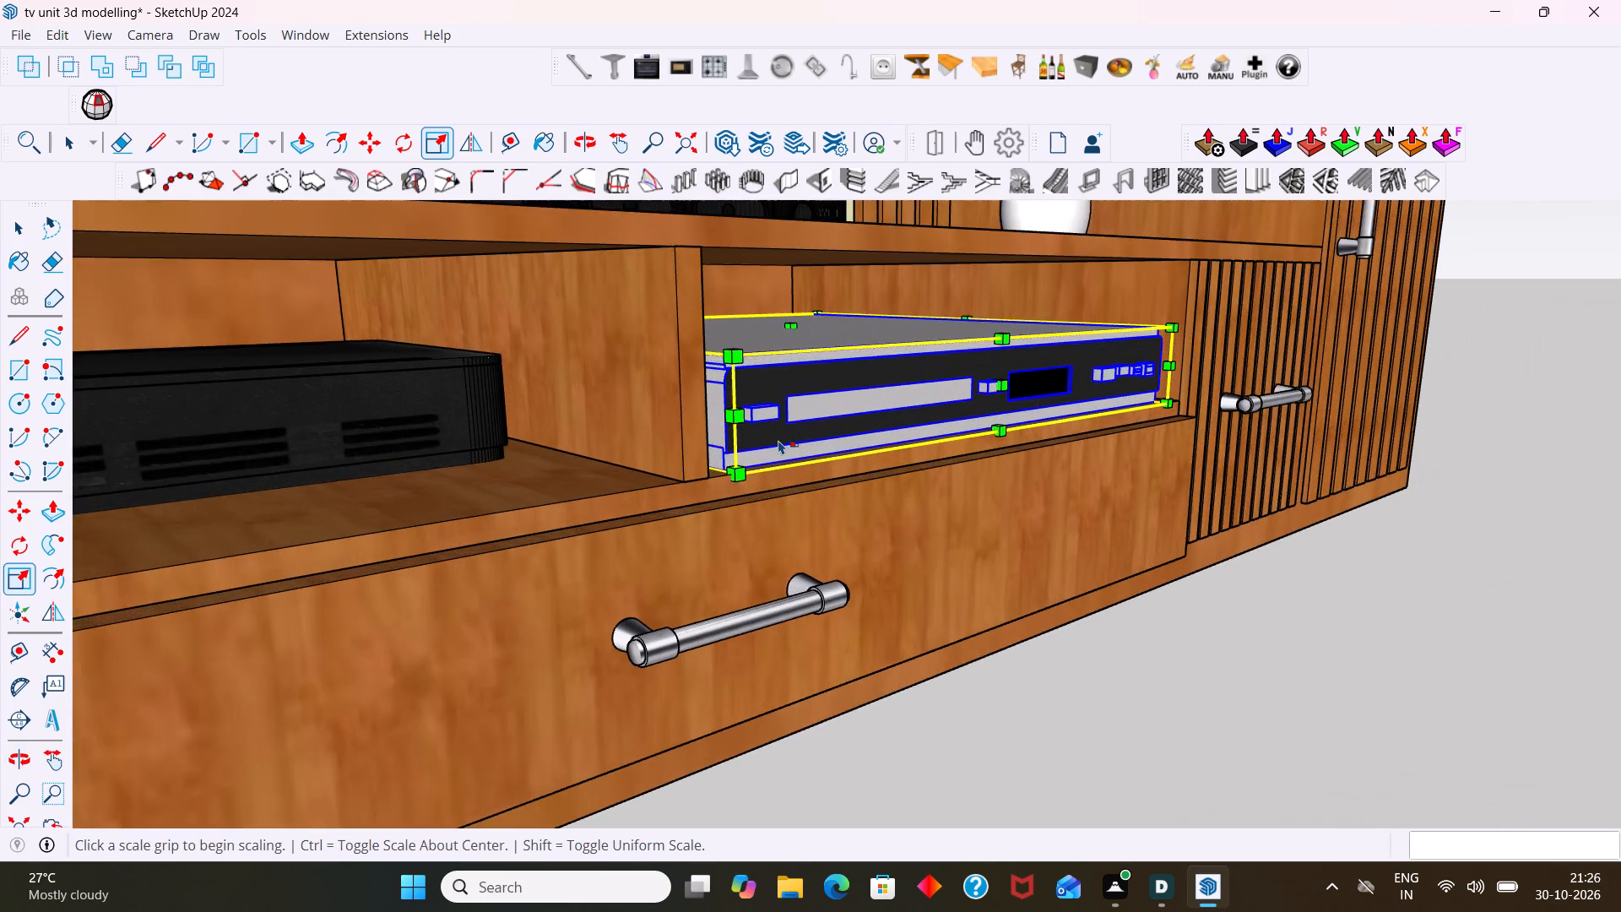
scroll(778, 440, up, 2)
middle_drag(756, 438, 672, 464)
scroll(613, 464, up, 3)
click(621, 436)
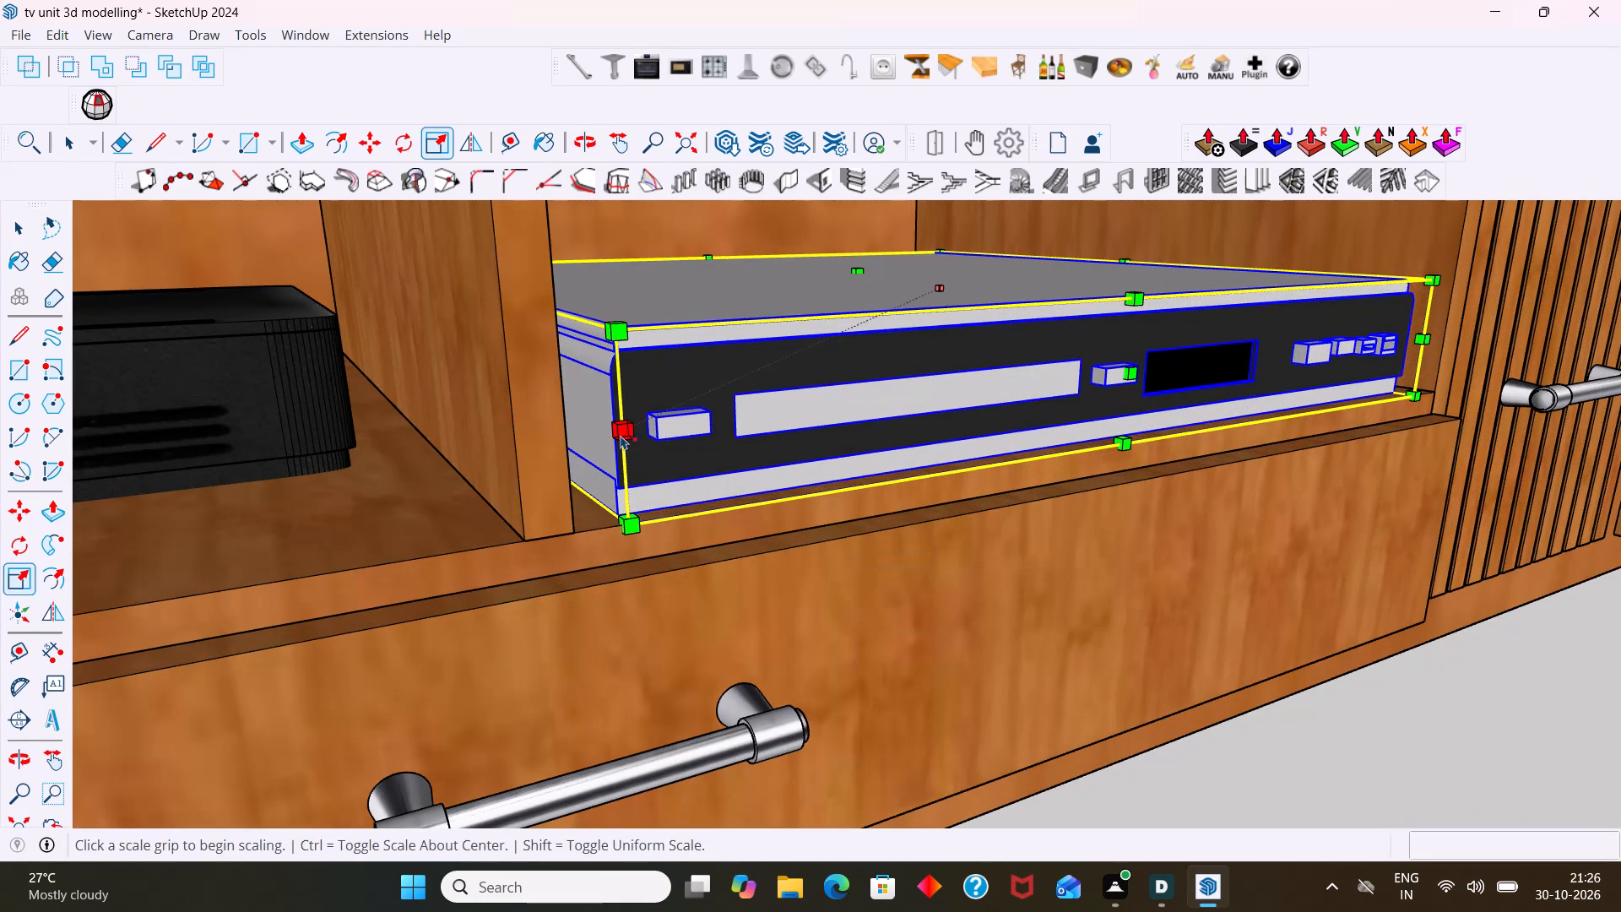
middle_drag(597, 400, 494, 399)
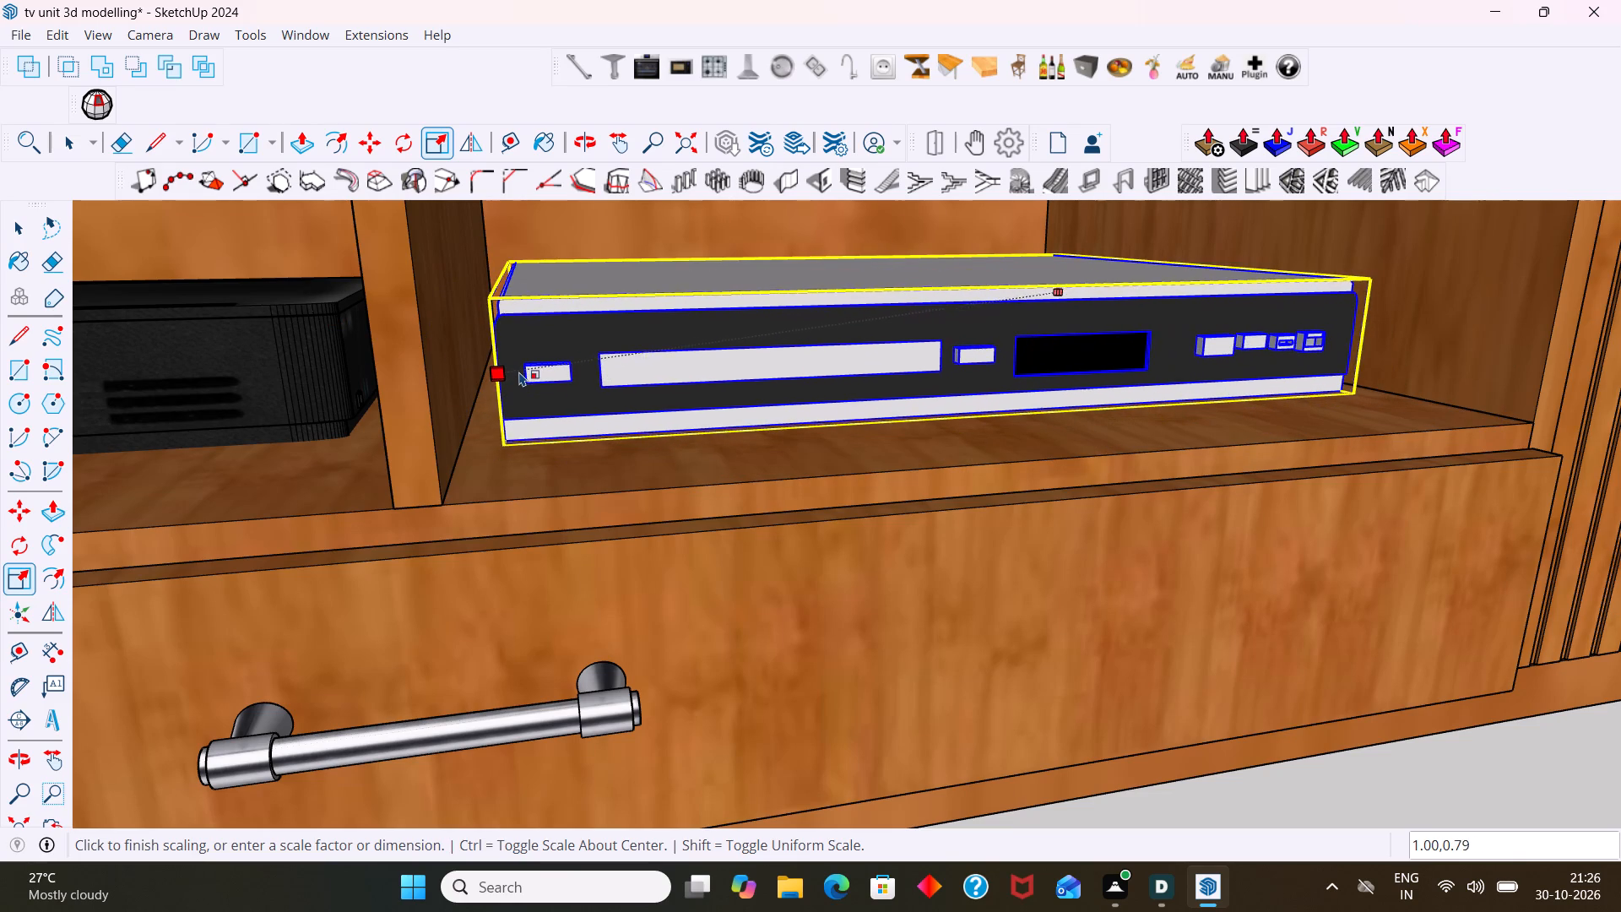
click(520, 366)
key(space)
scroll(594, 431, down, 2)
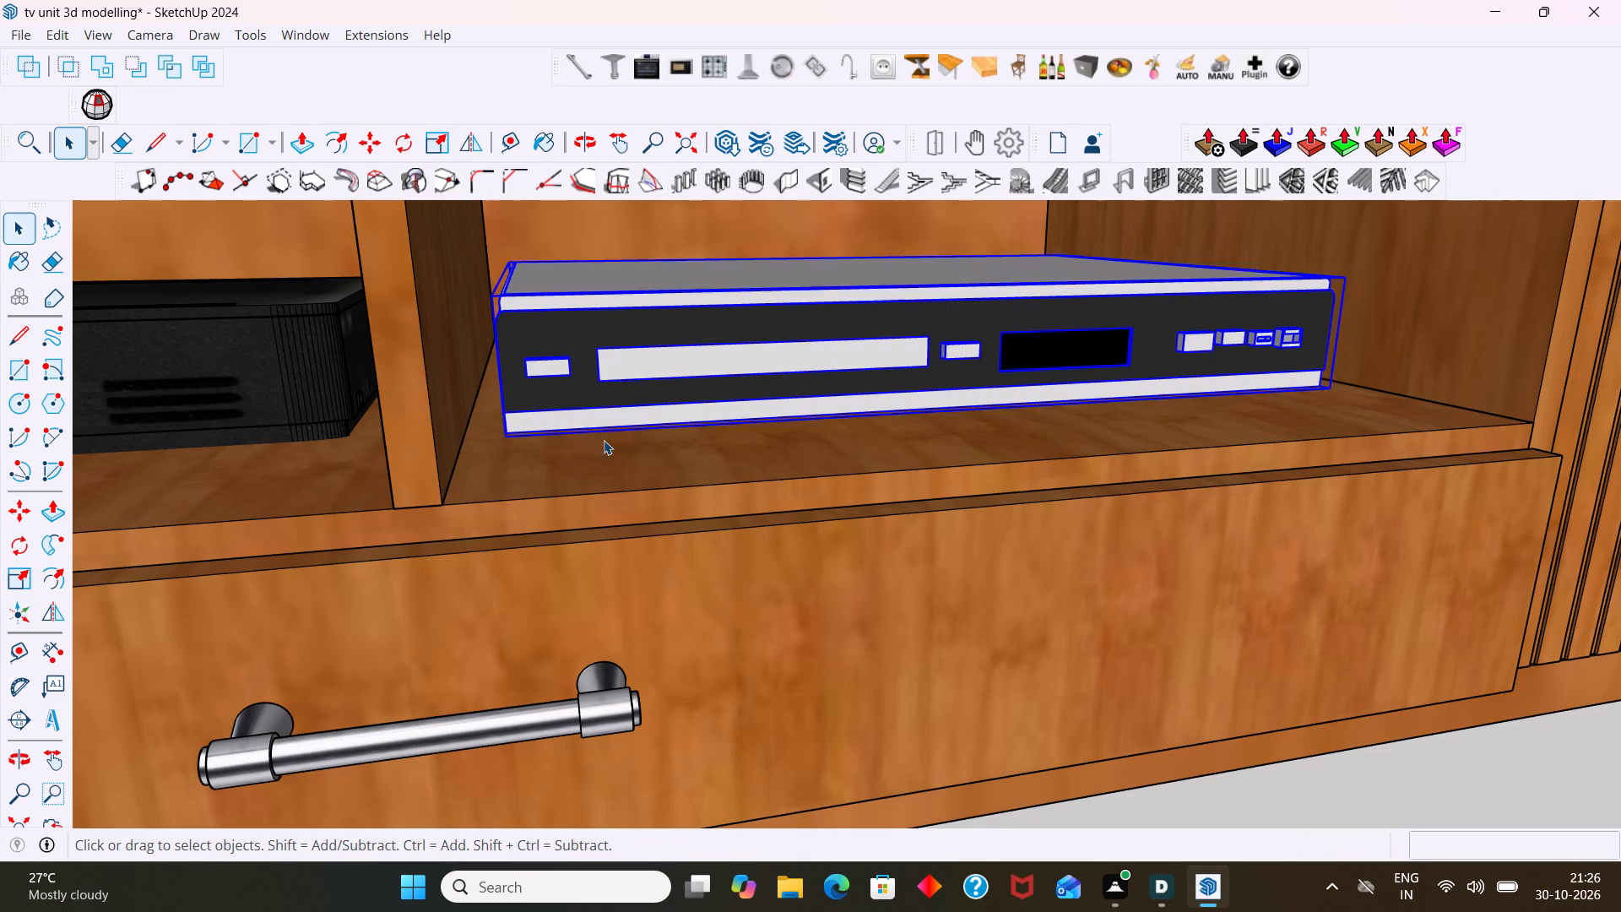
scroll(604, 440, down, 14)
click(1423, 634)
Examine the whole TV unit from several angles, checking the console devices, TV, display shelf and glass side cabinets.
scroll(1221, 607, down, 1)
middle_drag(1105, 584, 812, 498)
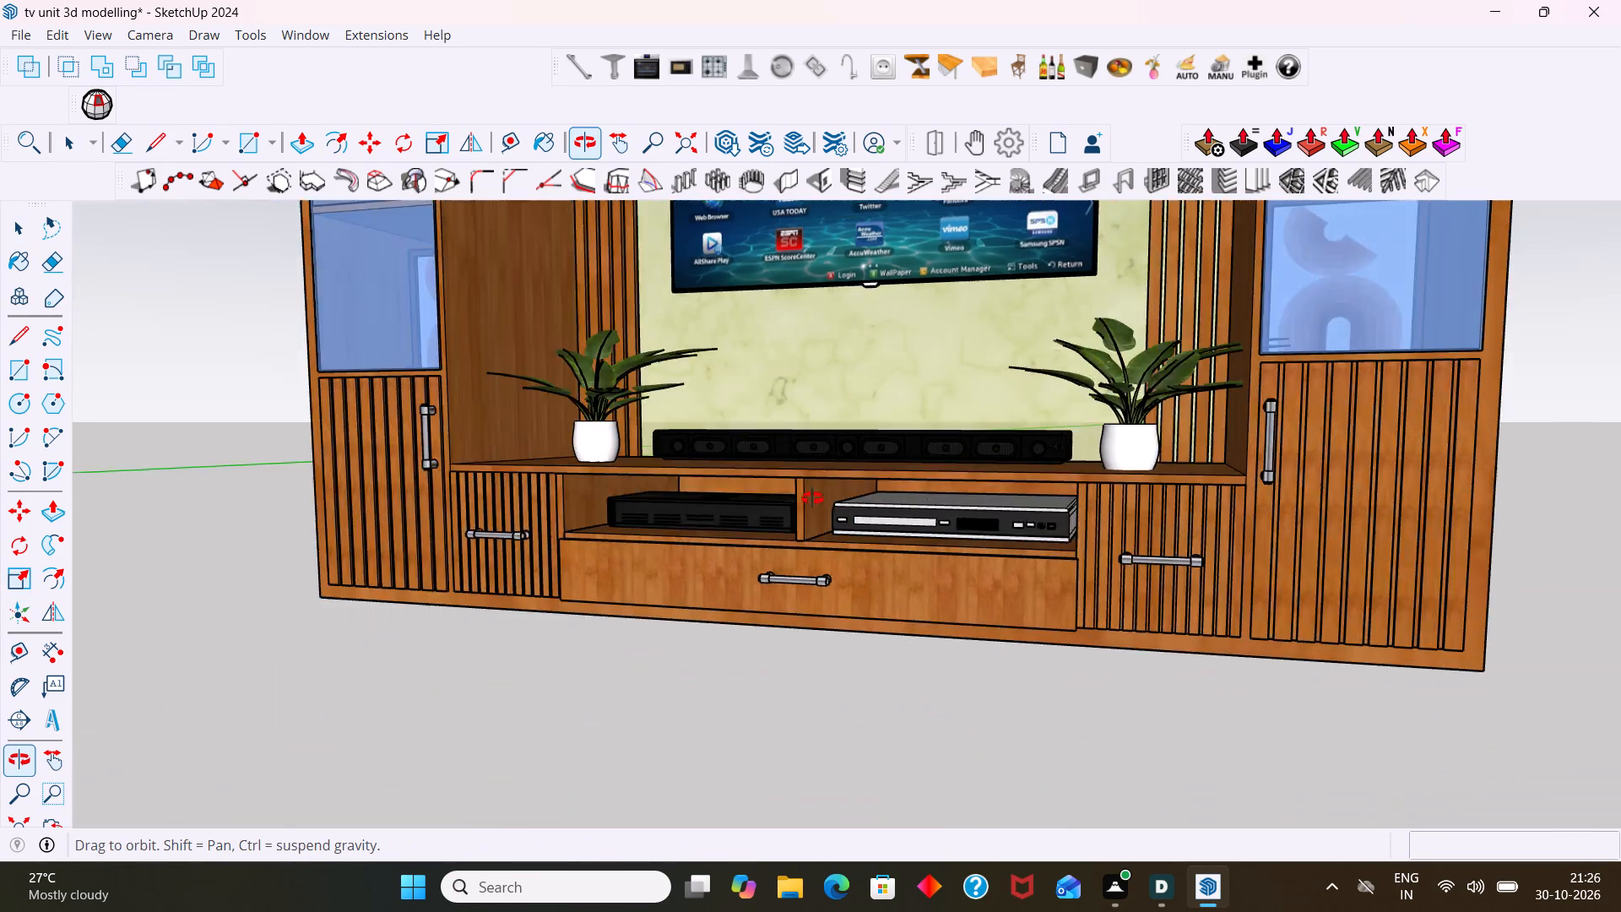
middle_drag(812, 498, 1274, 521)
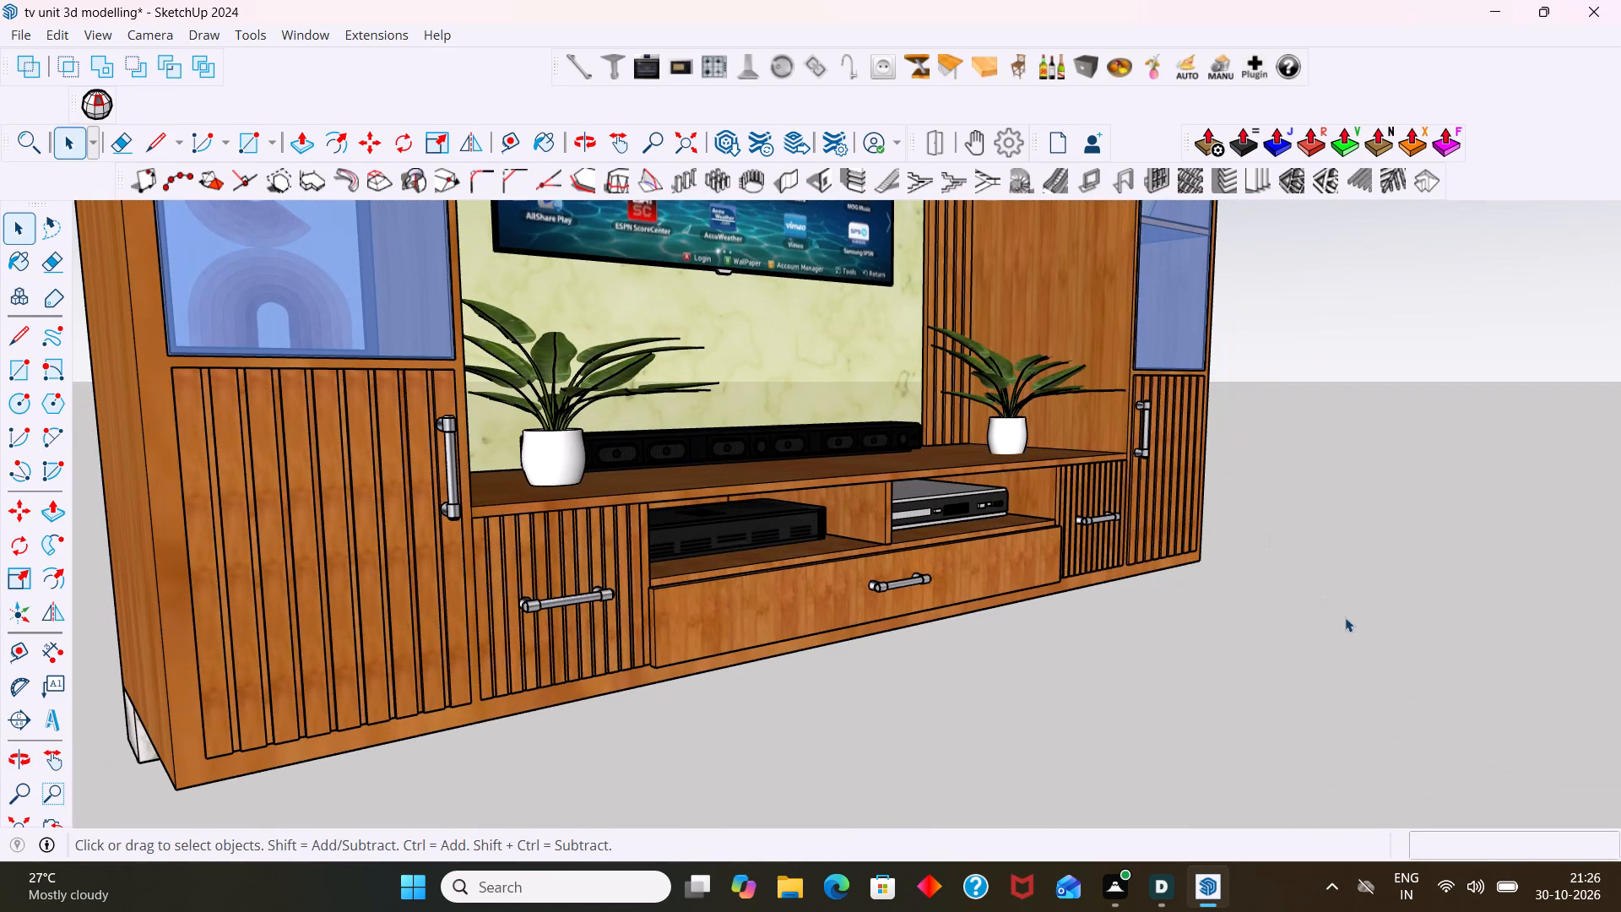
scroll(1105, 573, down, 4)
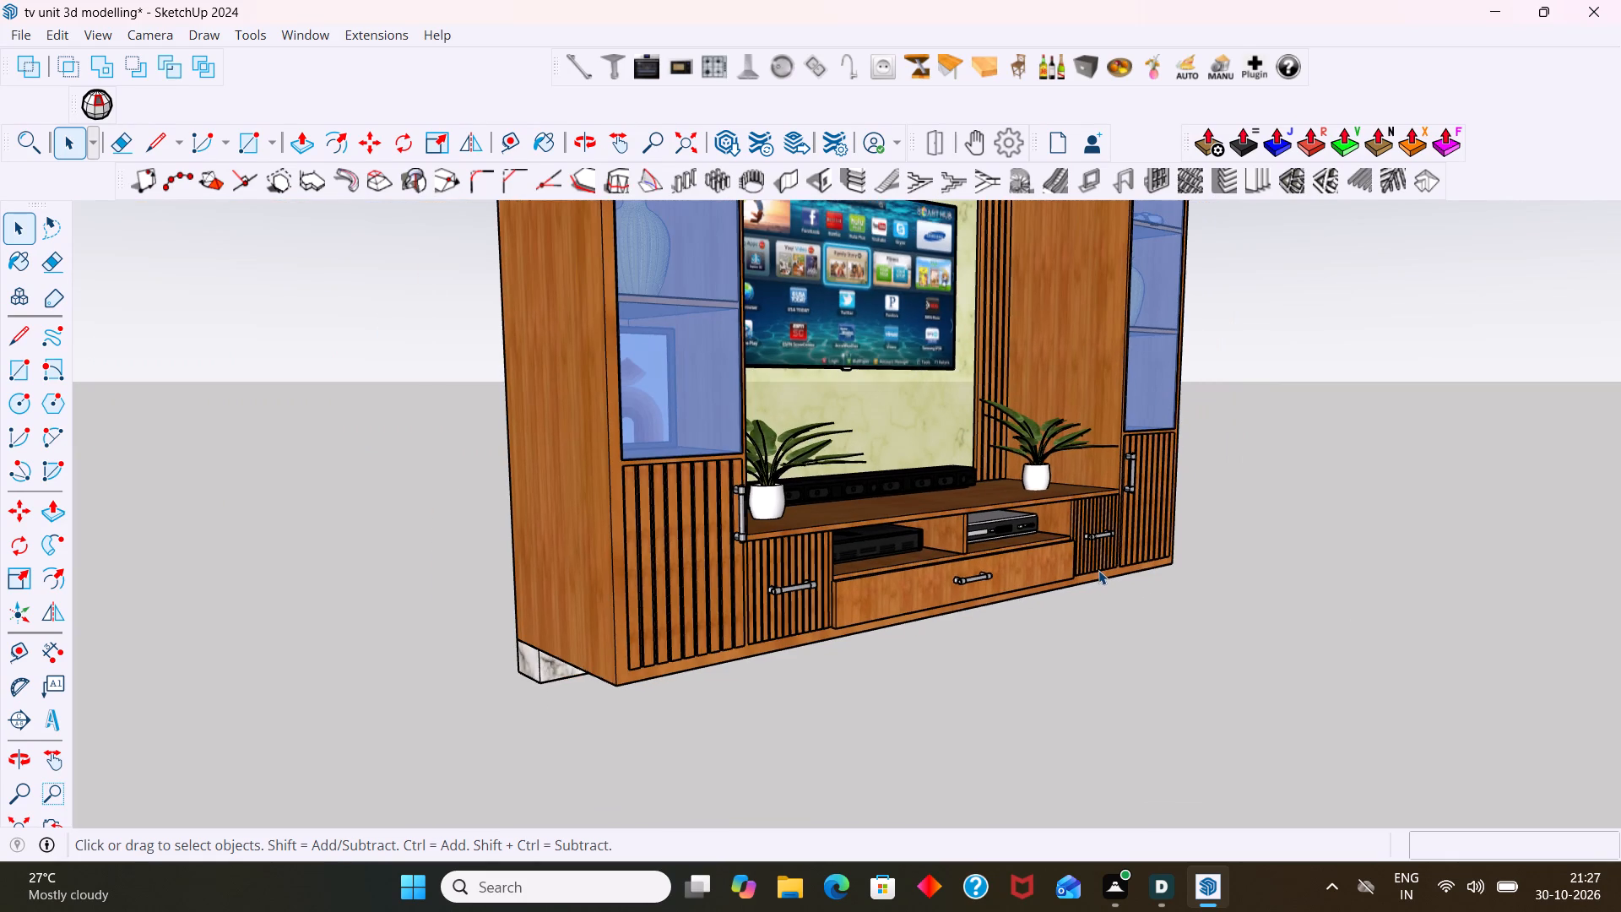
middle_drag(1100, 569, 1001, 649)
scroll(1001, 649, down, 3)
middle_drag(1010, 655, 988, 676)
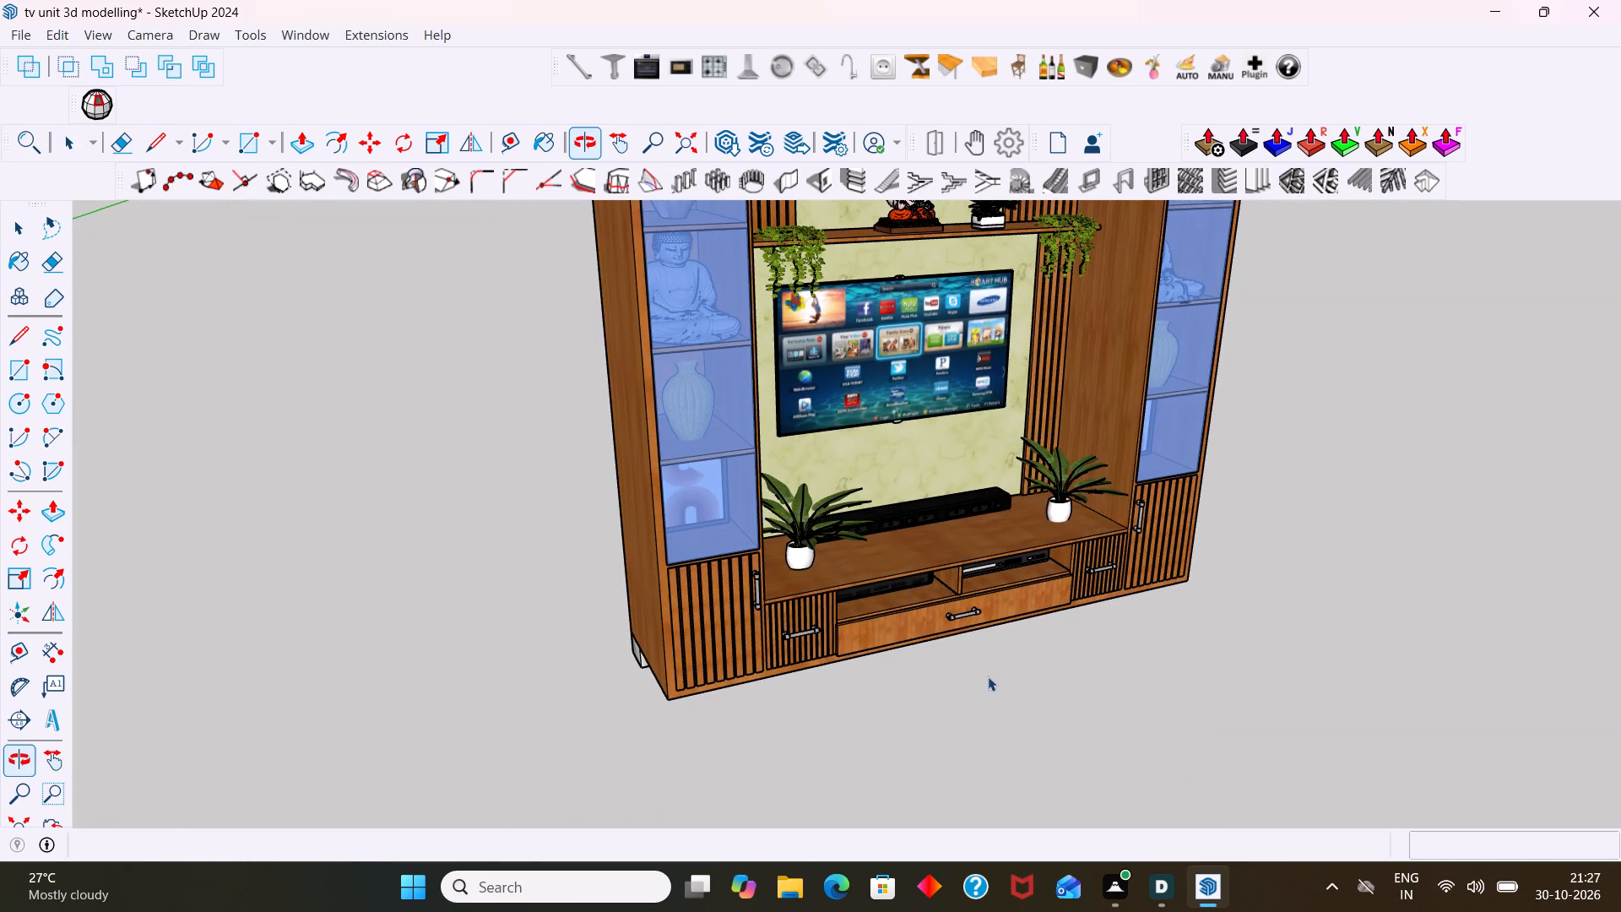
shift+middle_drag(1003, 654, 965, 904)
scroll(965, 831, up, 6)
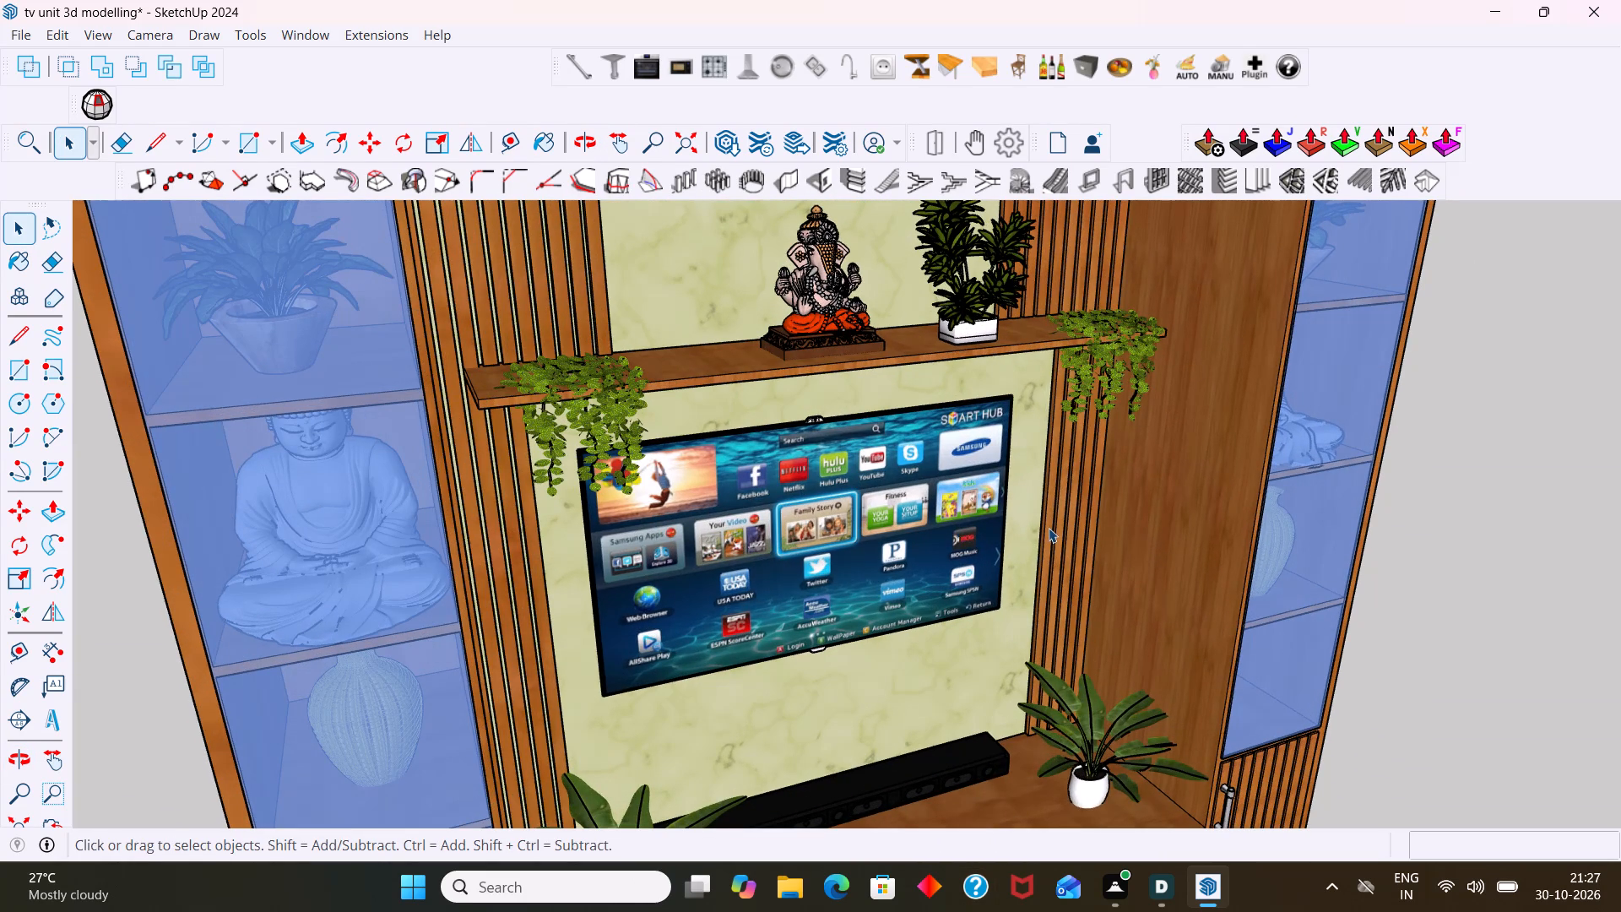
scroll(1049, 527, down, 4)
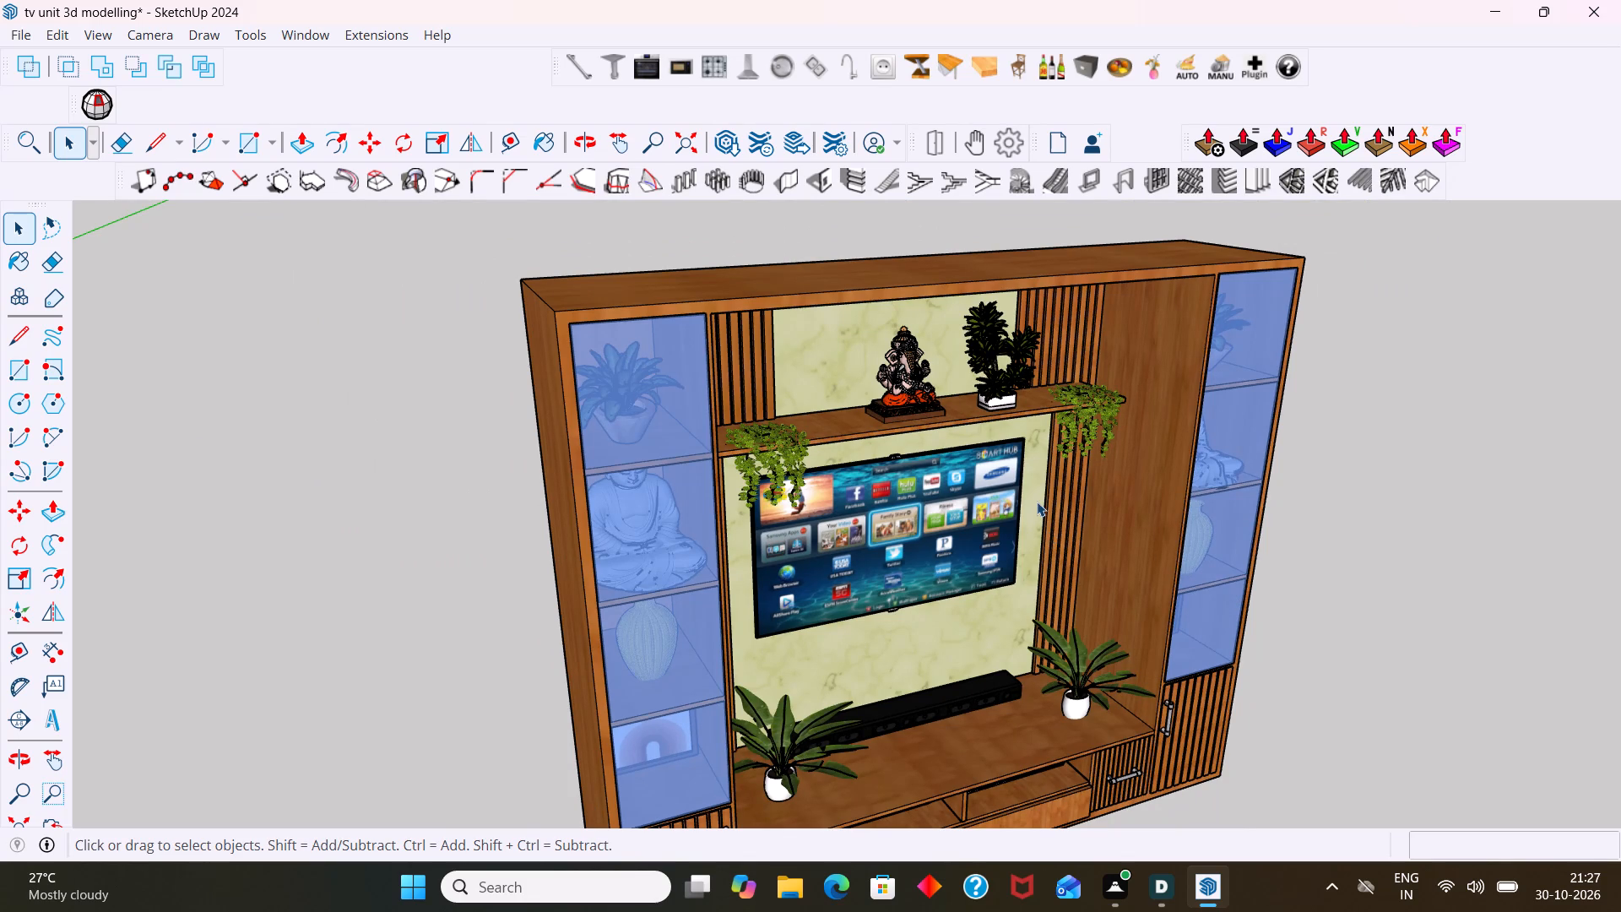
middle_drag(1027, 499, 582, 330)
scroll(581, 331, down, 5)
shift+middle_drag(613, 343, 850, 520)
scroll(805, 524, up, 9)
middle_drag(789, 525, 681, 434)
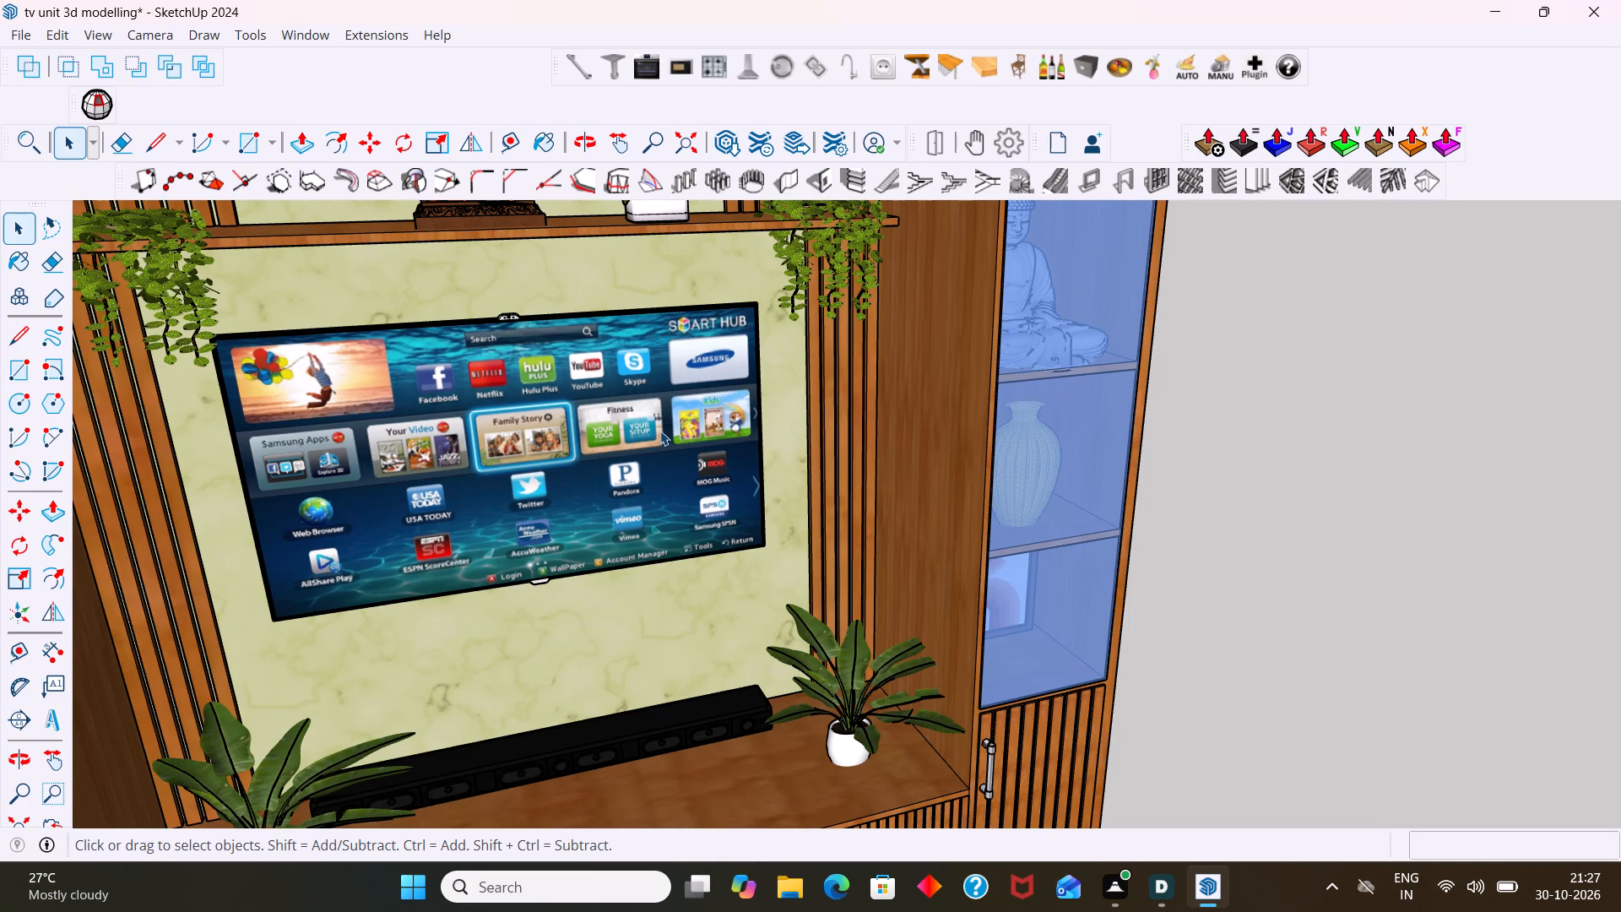
scroll(658, 431, down, 12)
shift+middle_drag(536, 432, 538, 437)
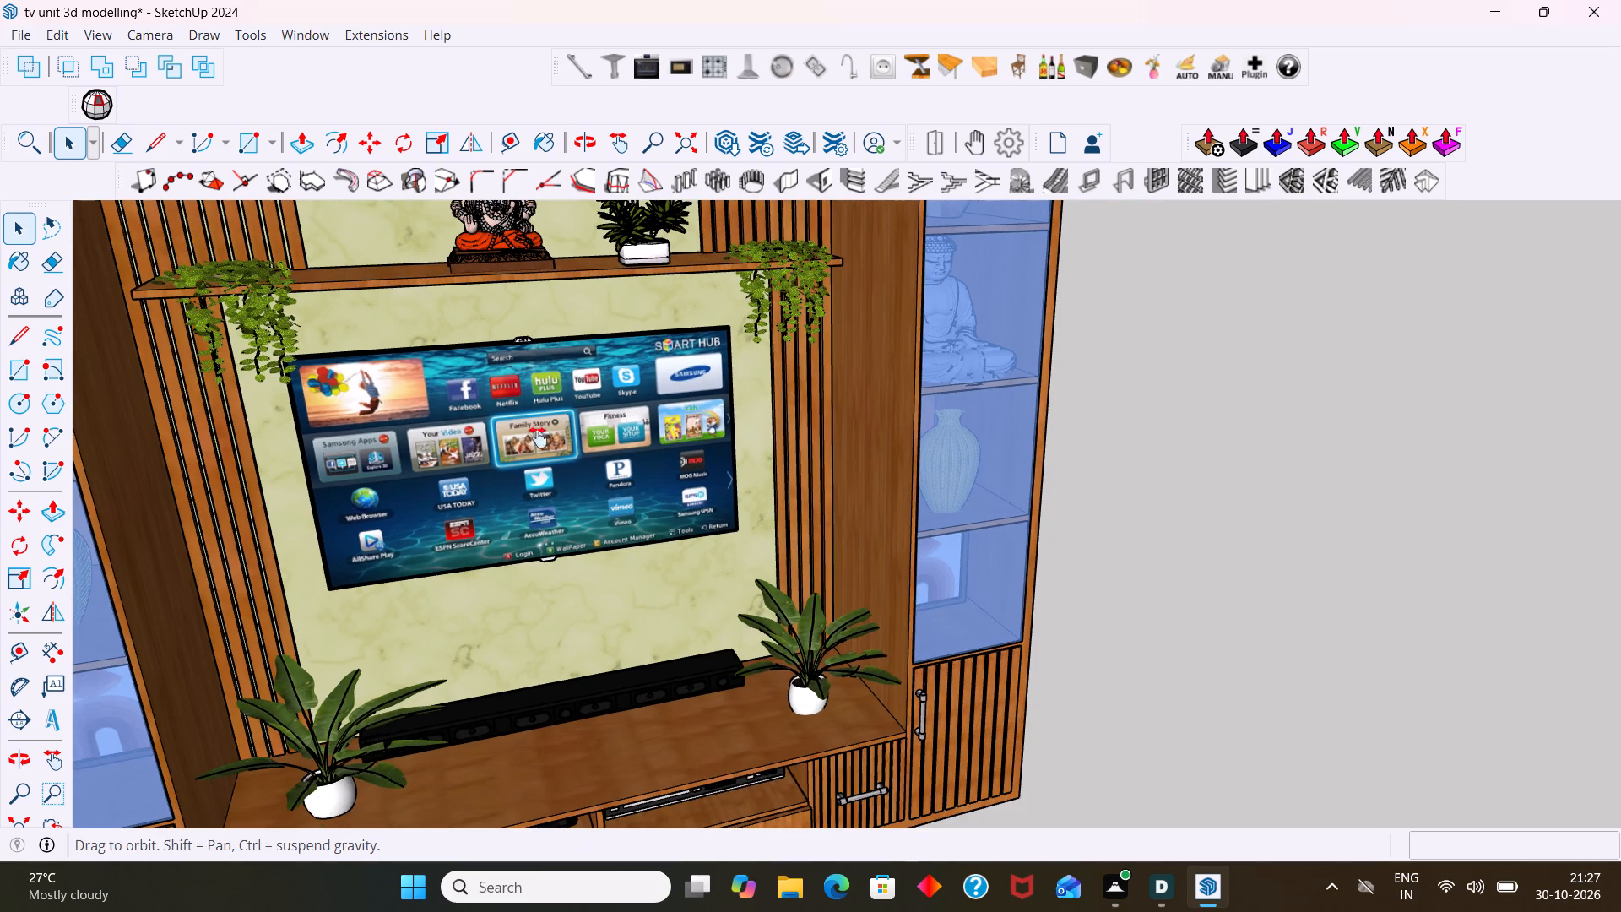
shift+middle_drag(538, 437, 552, 574)
scroll(564, 533, down, 7)
shift+middle_drag(651, 475, 667, 302)
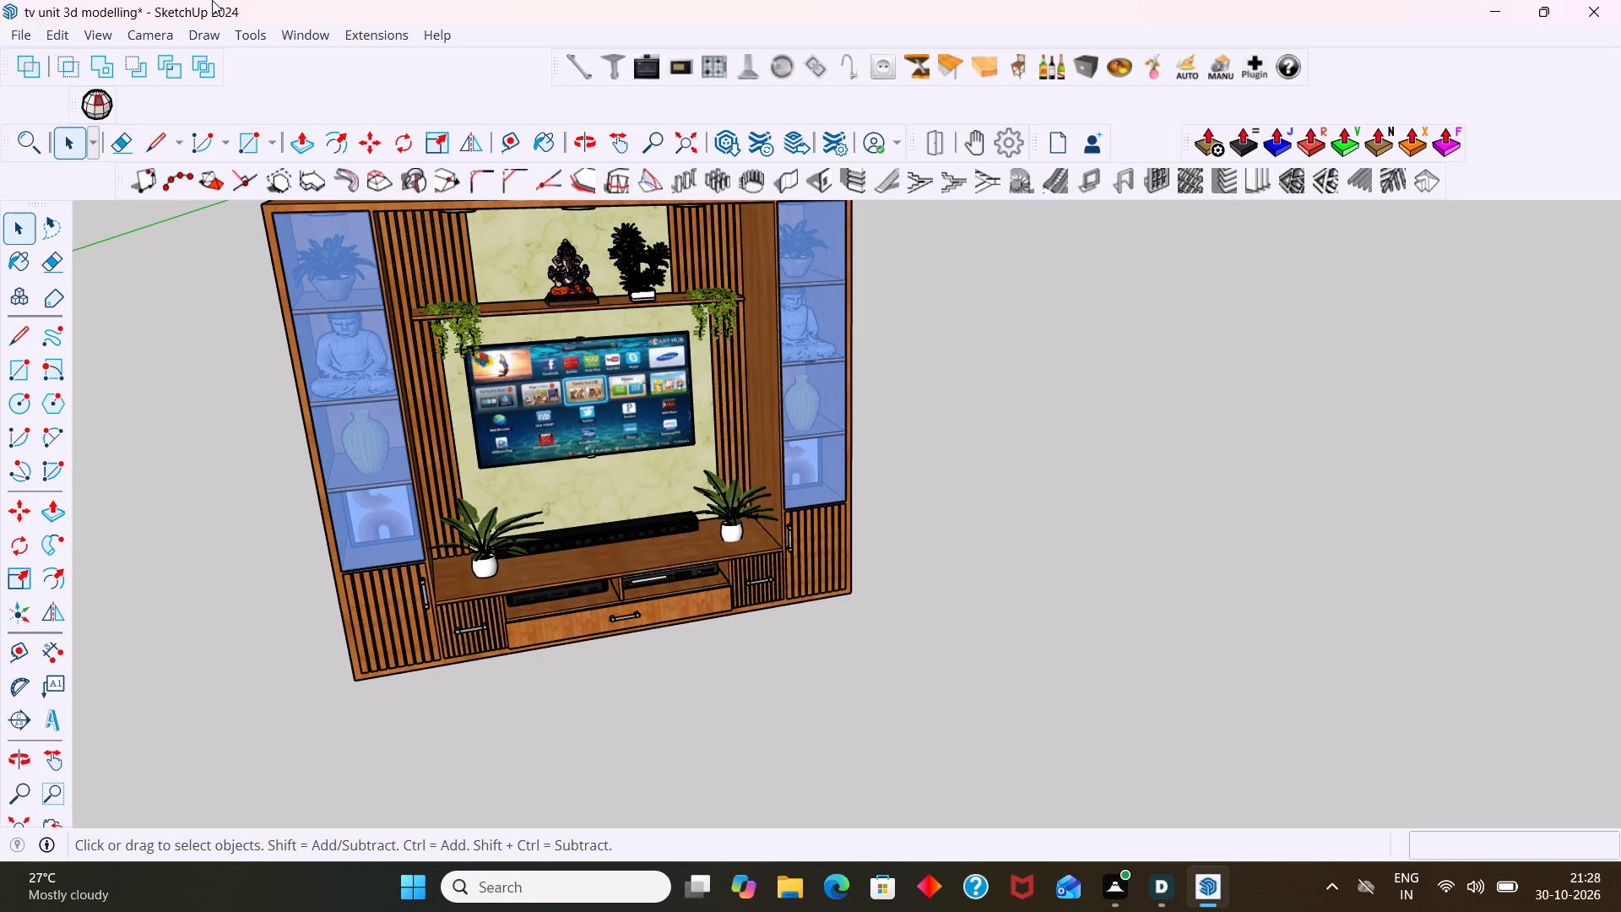
scroll(177, 105, down, 4)
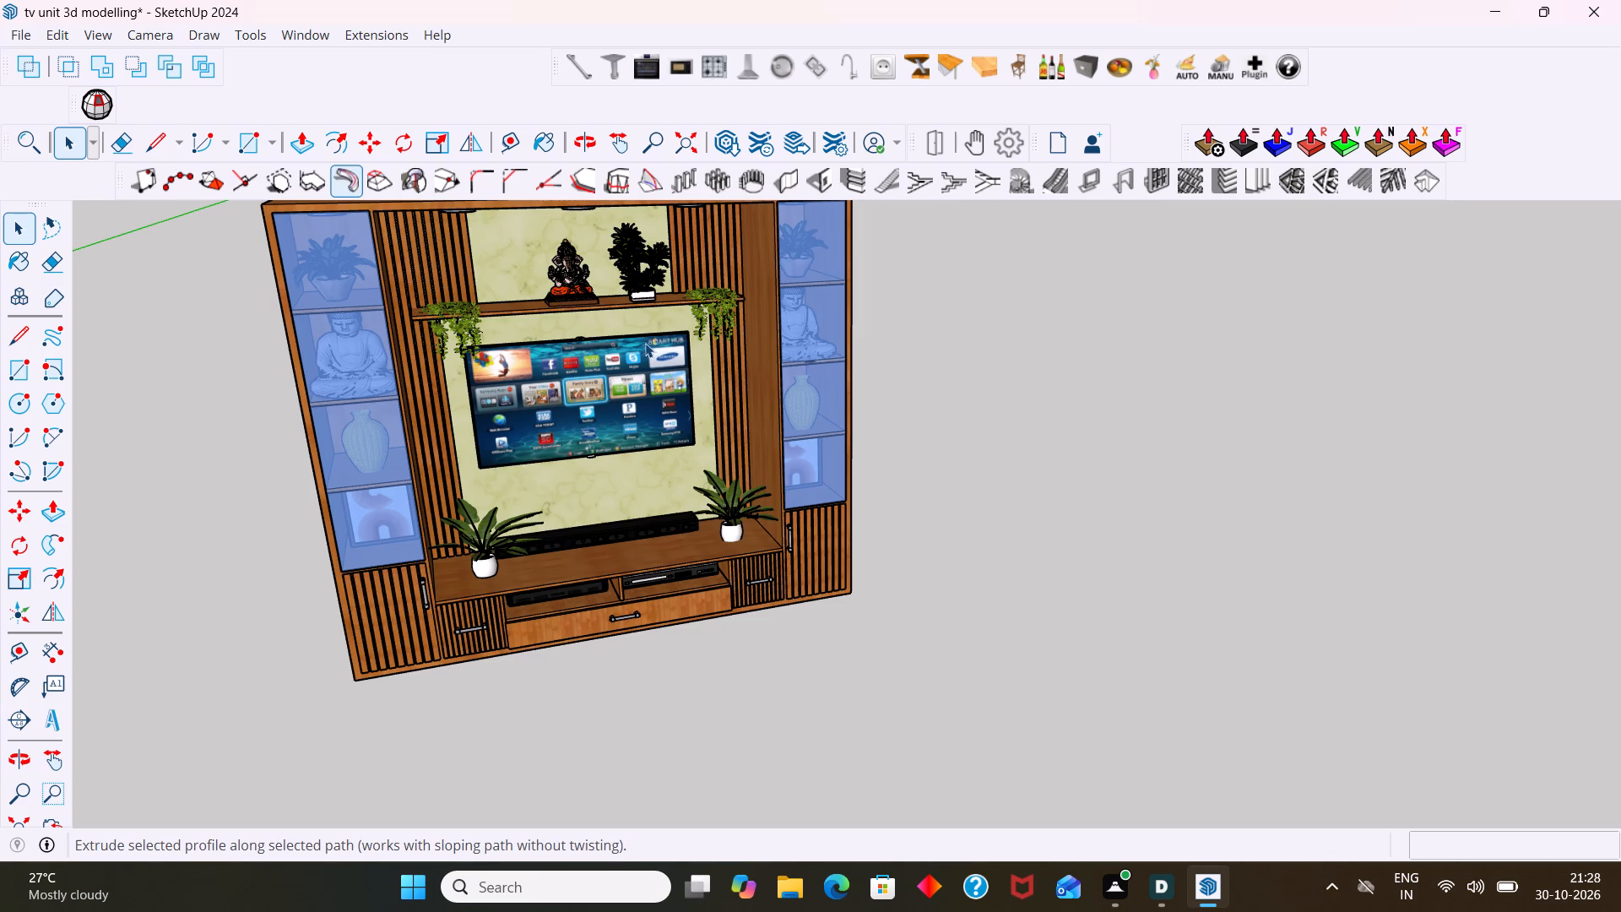
scroll(645, 343, down, 3)
shift+middle_drag(662, 464, 670, 589)
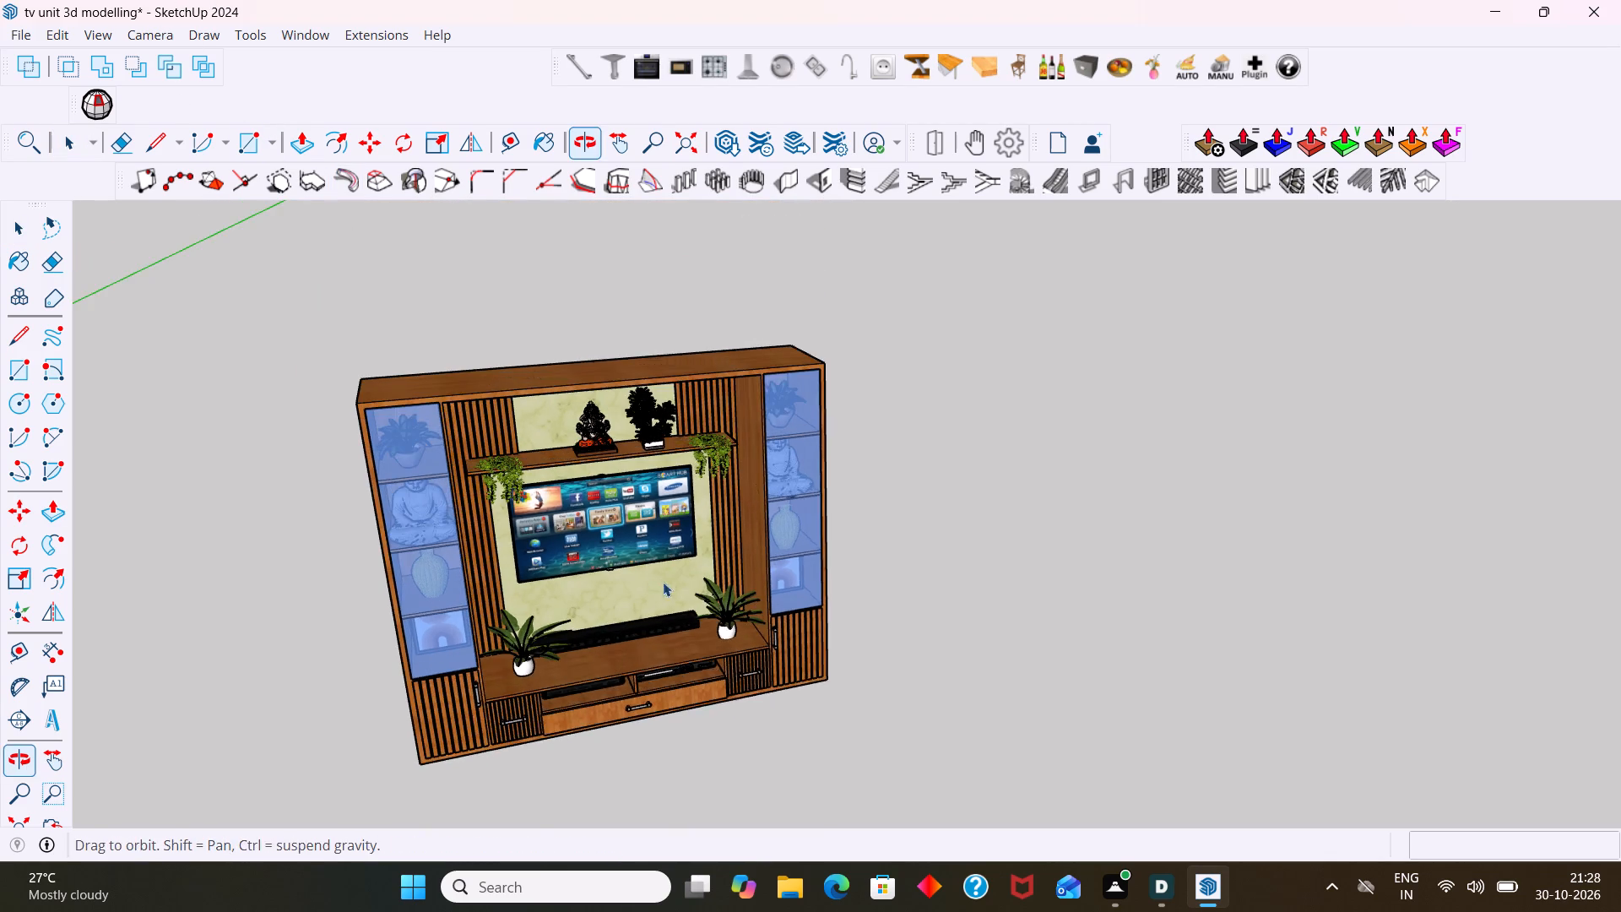
scroll(556, 508, up, 7)
middle_drag(518, 472, 432, 470)
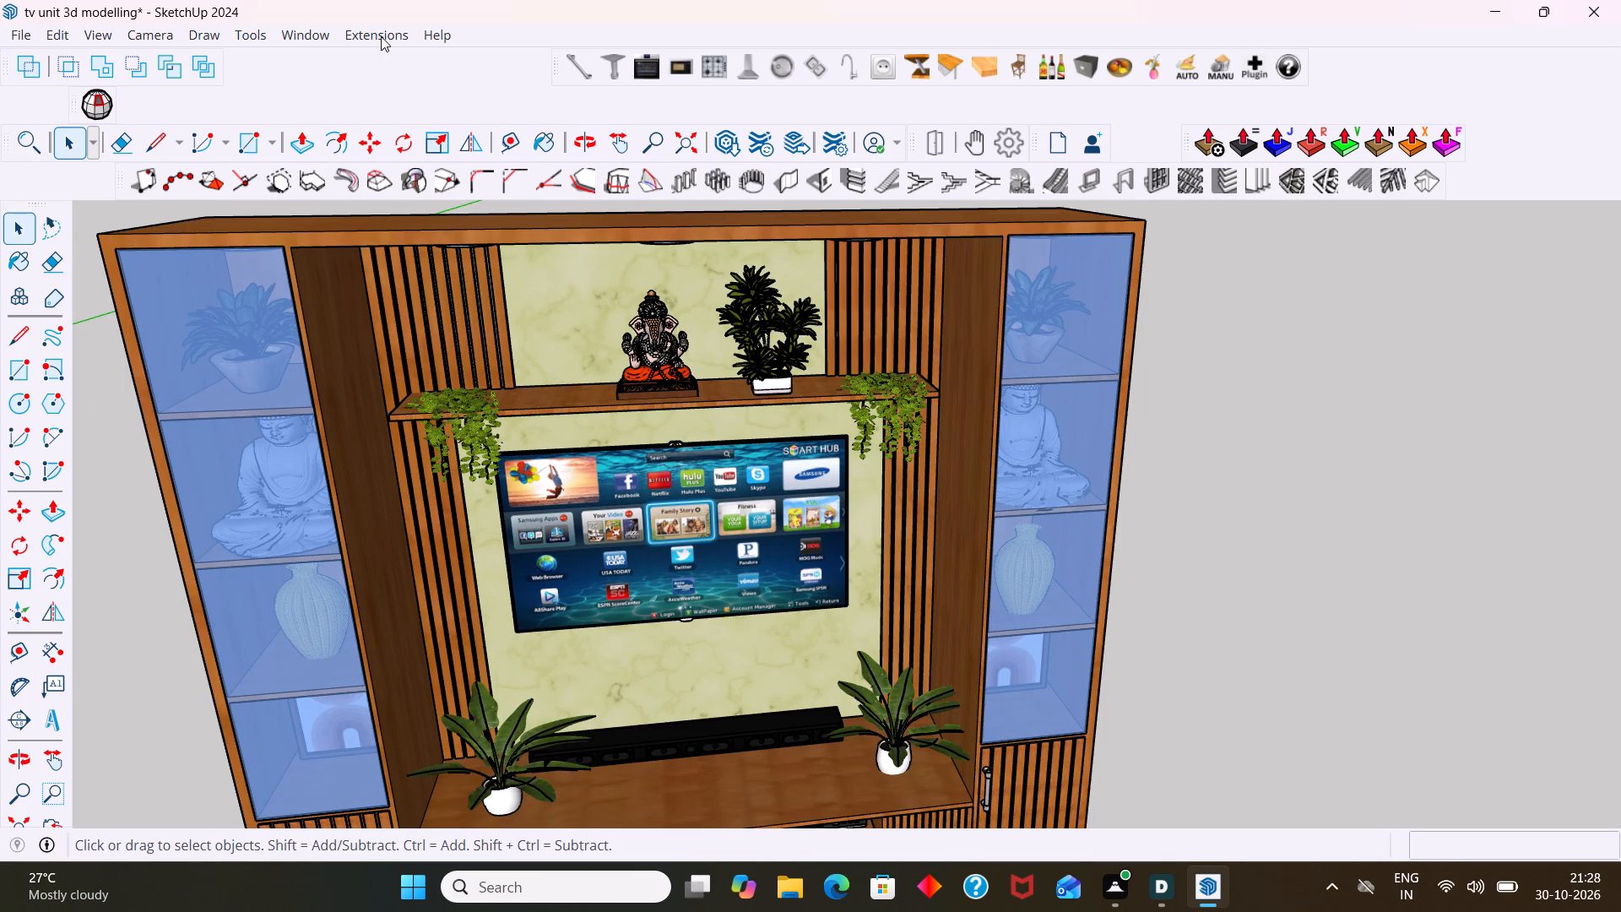
Open 3D Warehouse and replace the previous query with a model search for "fan".
click(319, 33)
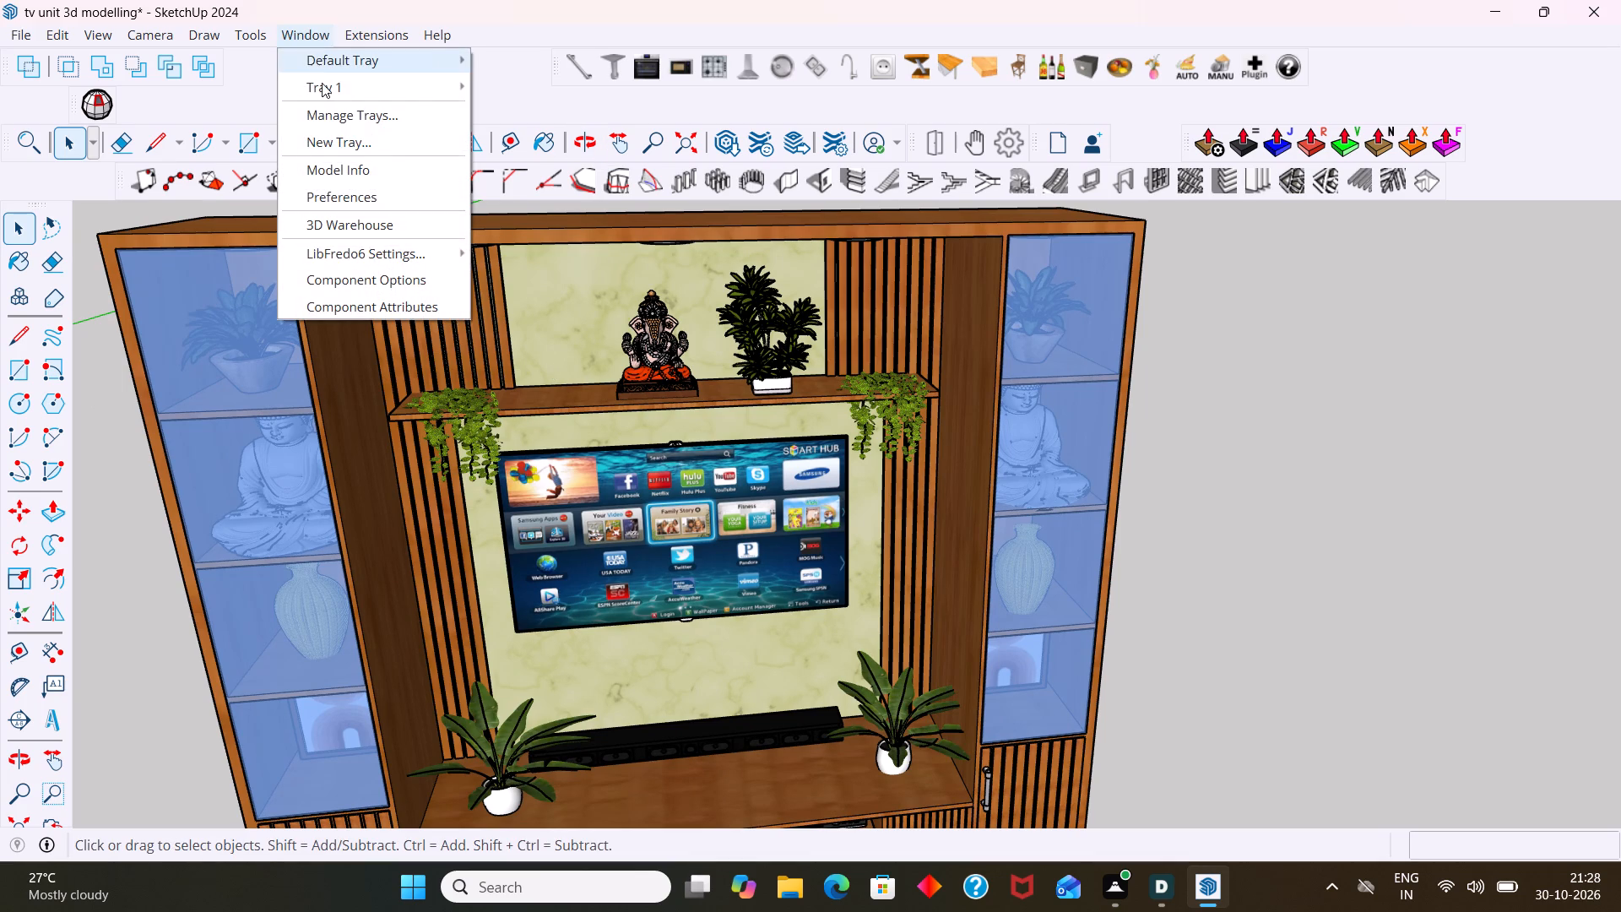
click(377, 225)
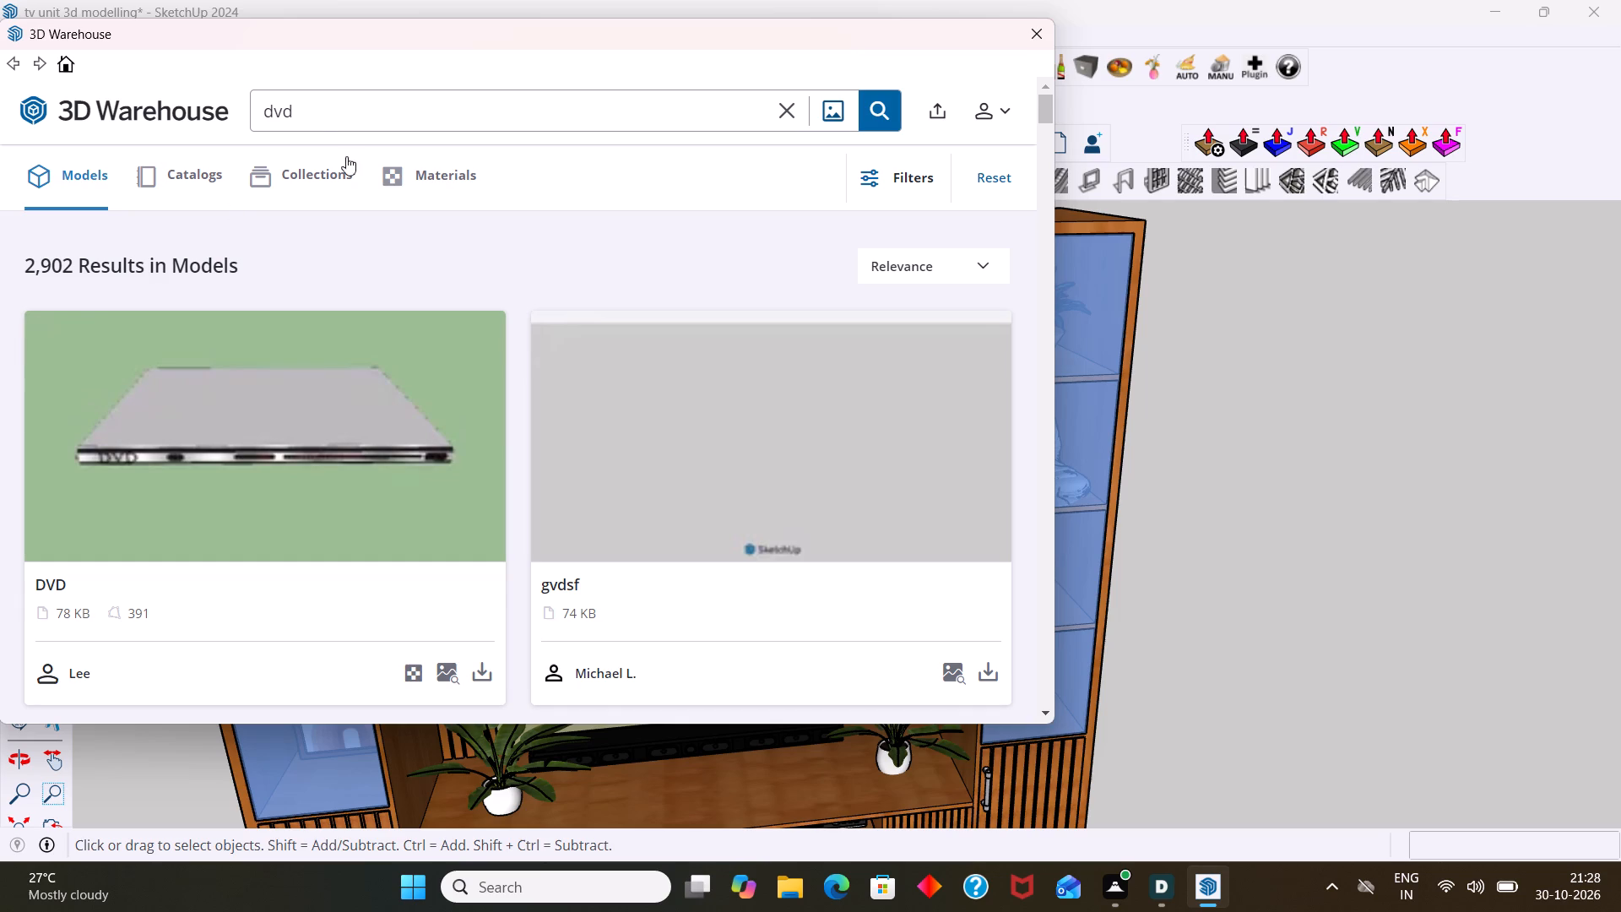
click(318, 128)
key(BackSpace)
key(BackSpace)
key(BackSpace)
key(BackSpace)
key(BackSpace)
key(BackSpace)
key(BackSpace)
key(BackSpace)
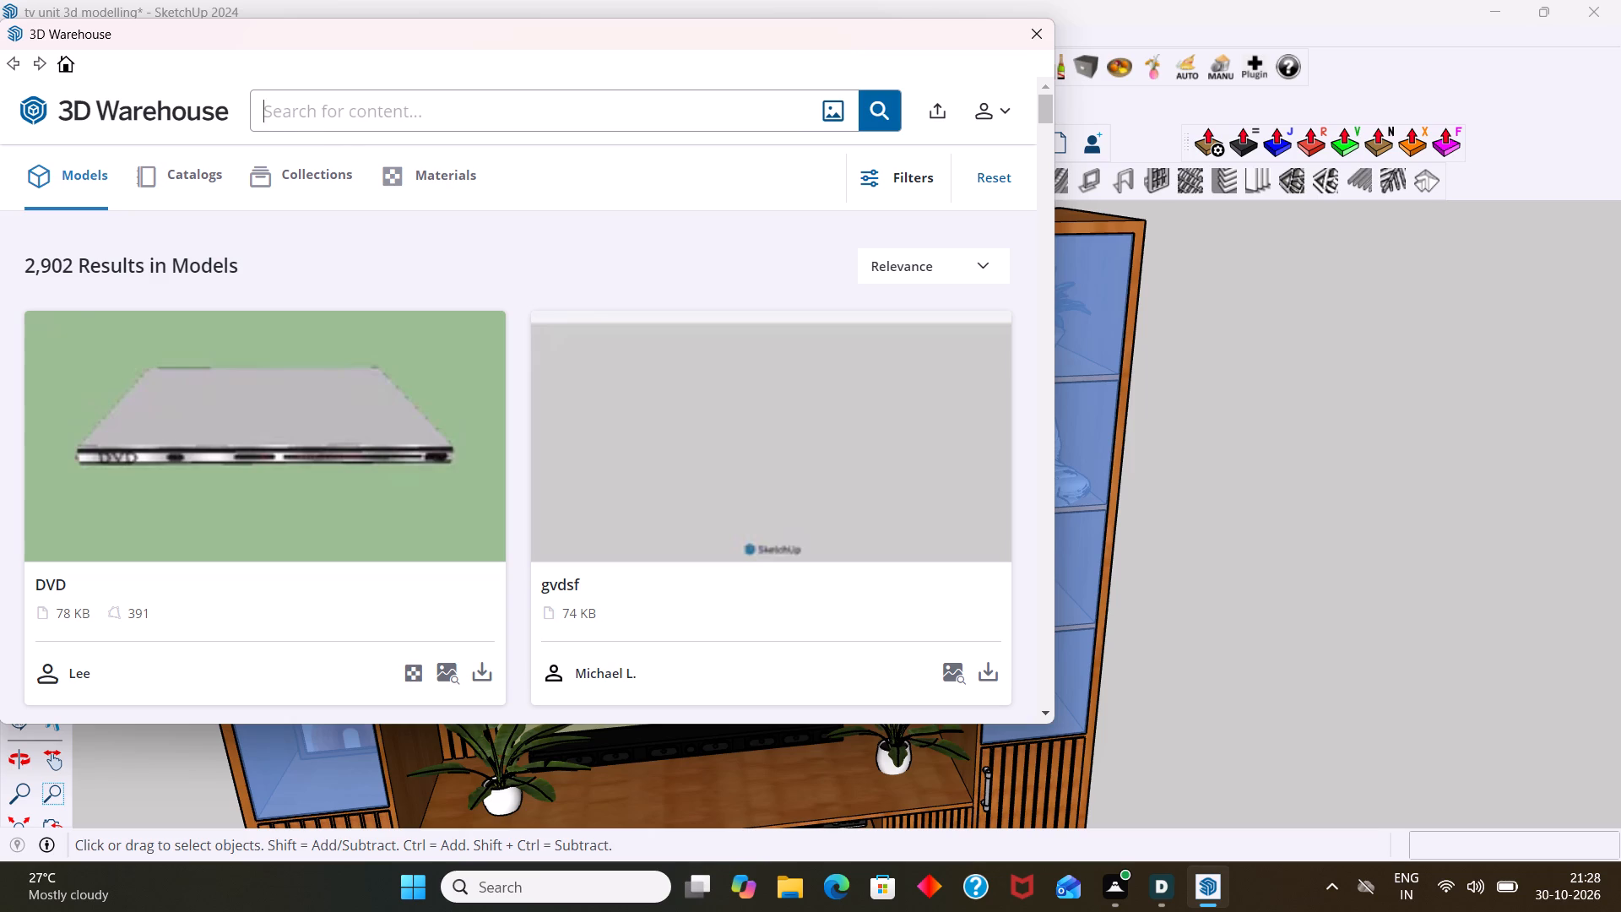
text(fan)
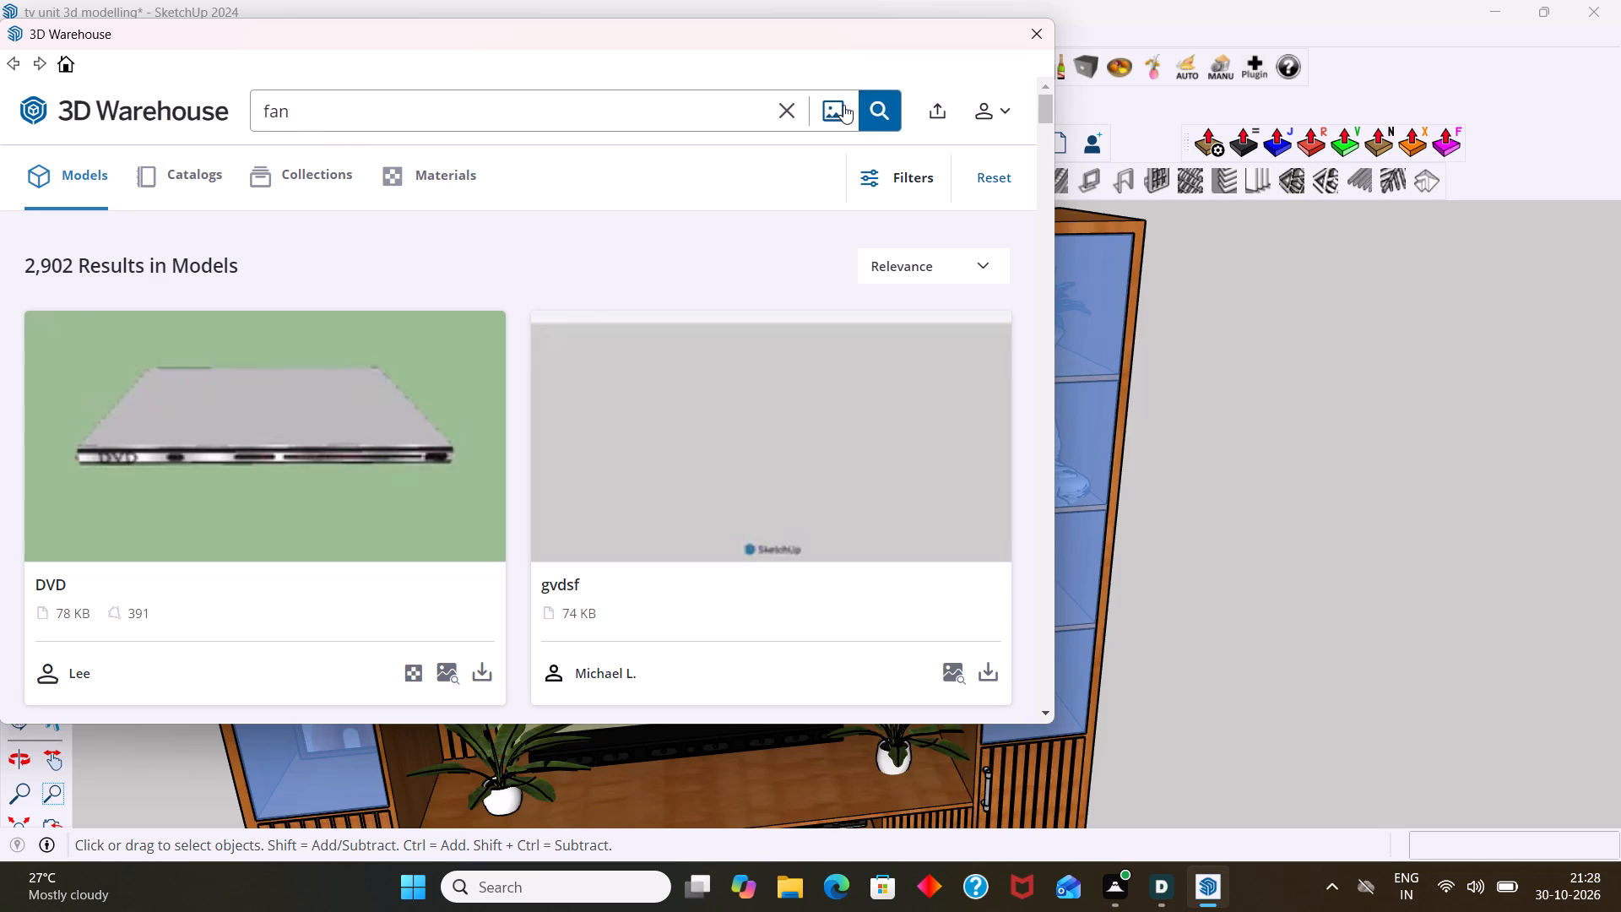
click(880, 106)
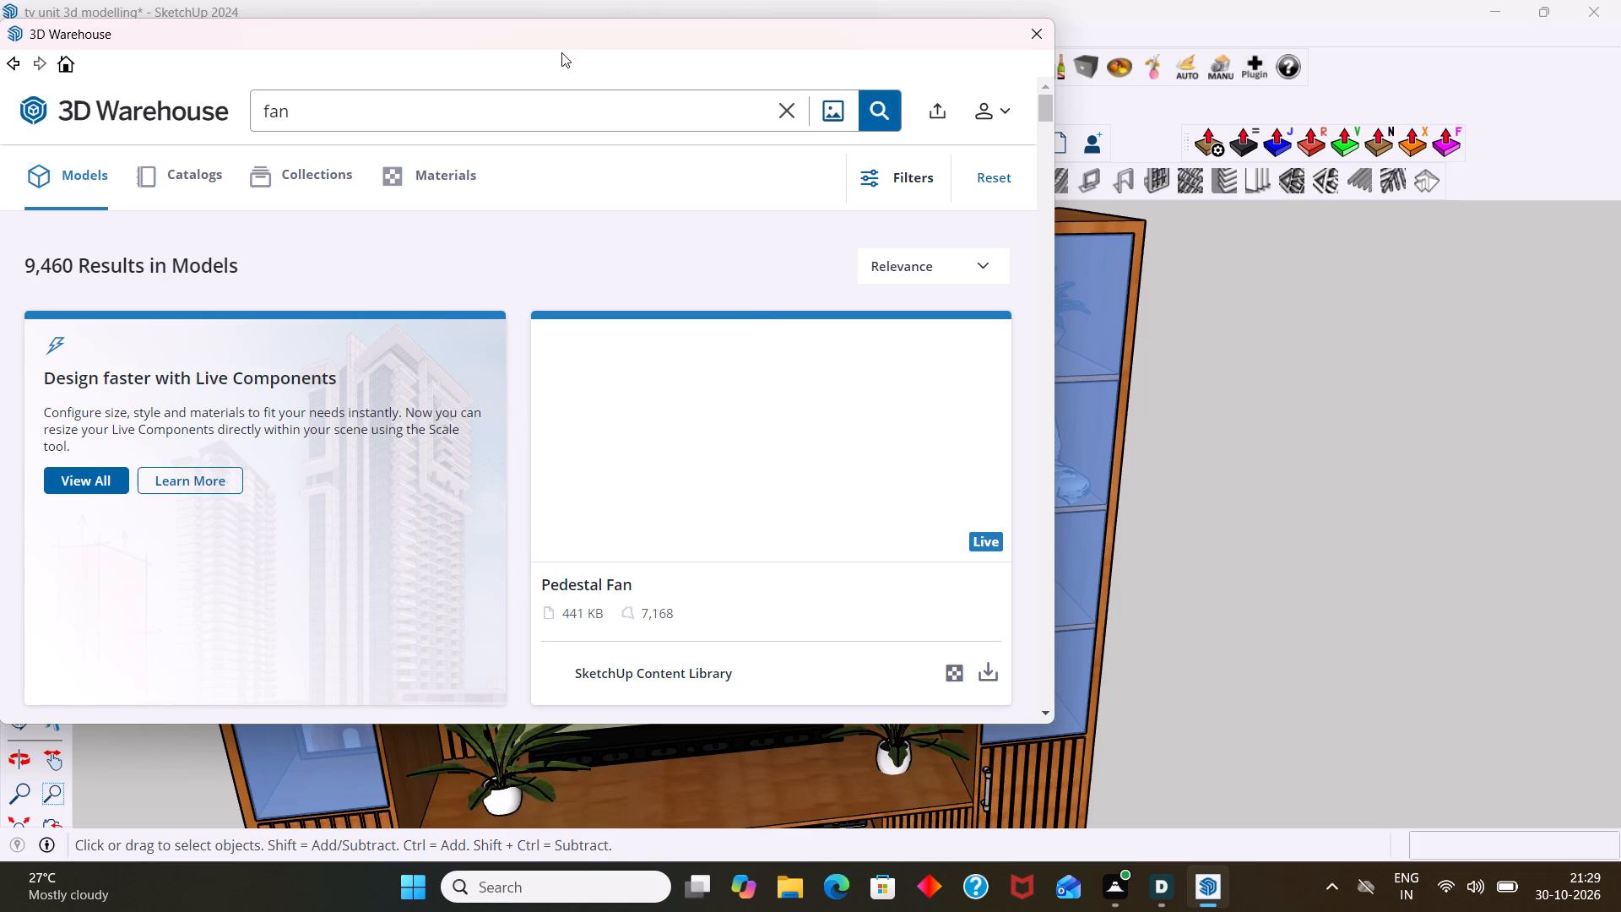
Browse the fan search results for a model suited to the TV unit scene.
scroll(315, 784, down, 6)
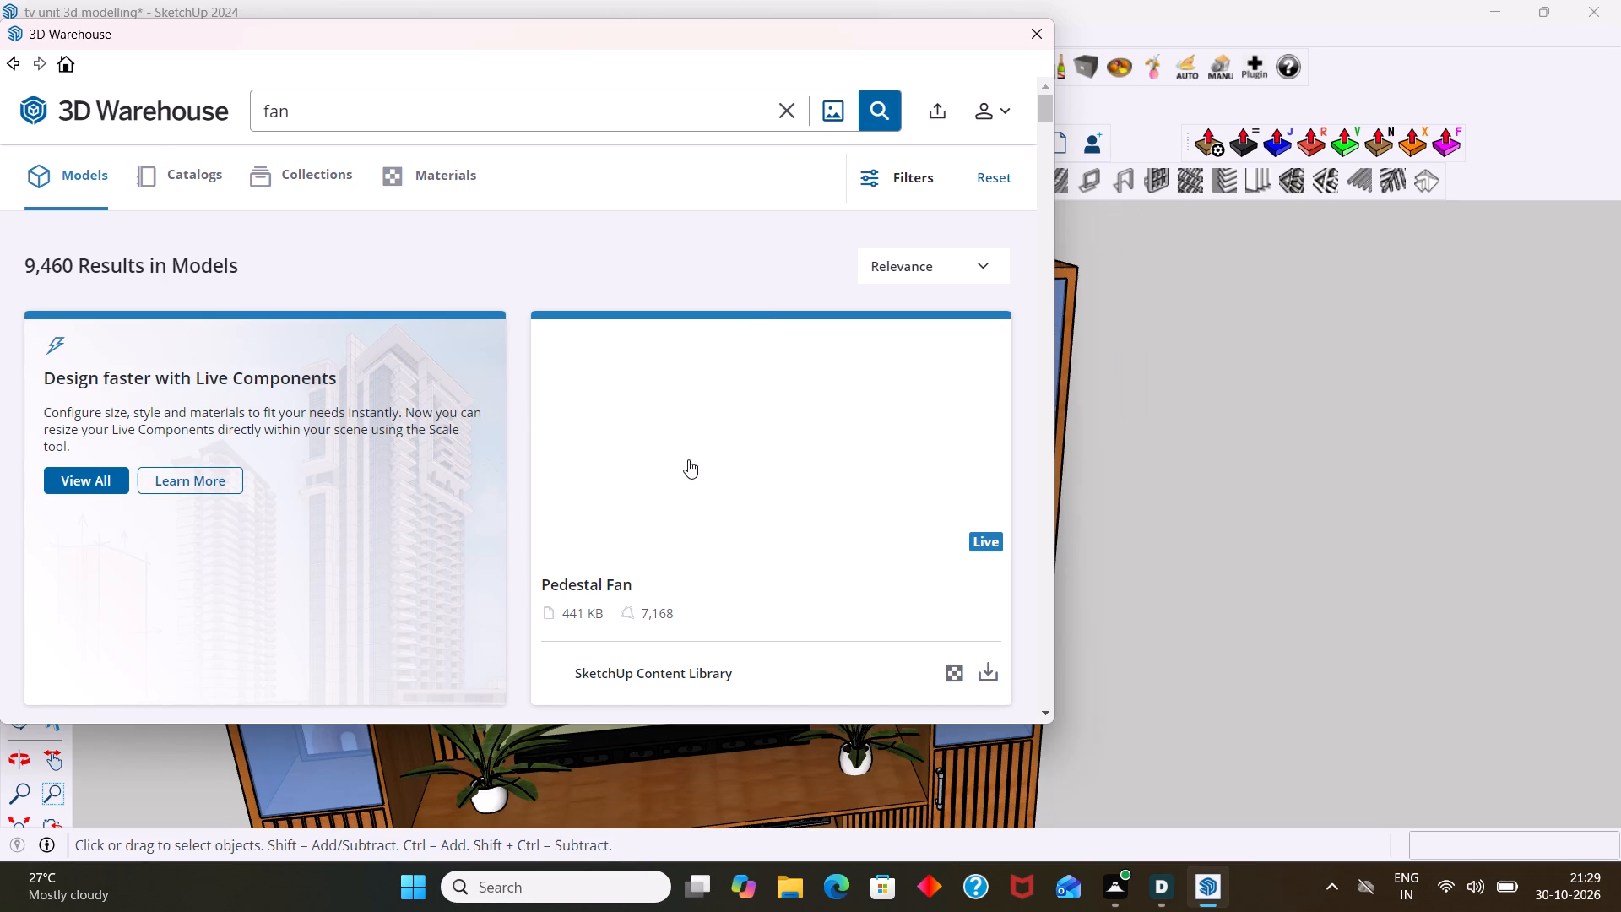
scroll(679, 488, down, 4)
scroll(675, 524, up, 3)
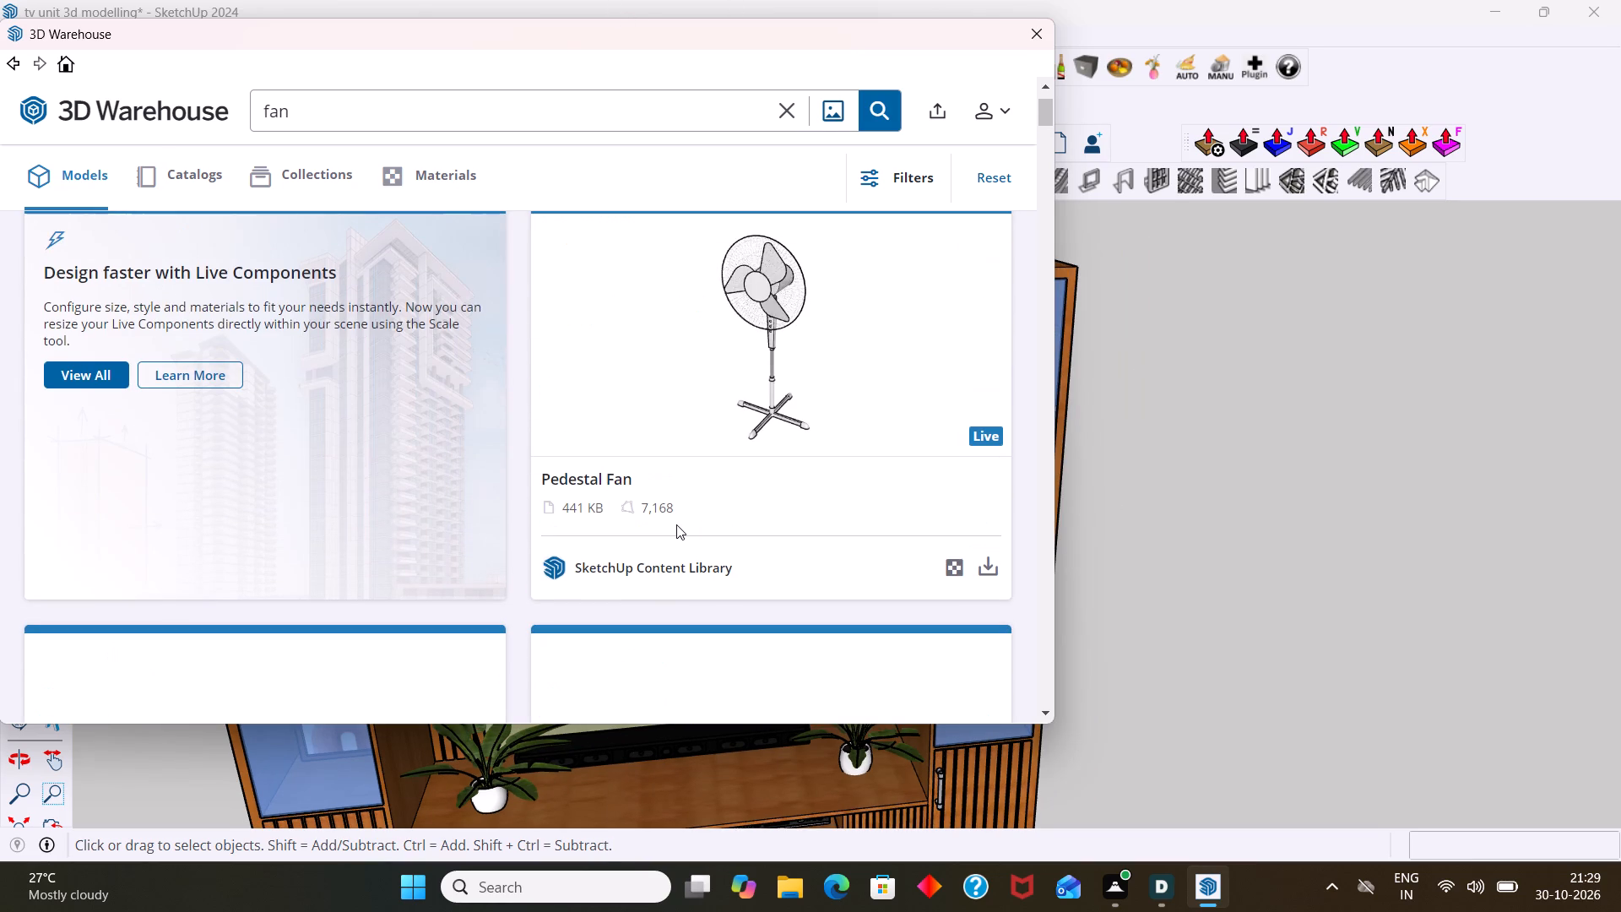
scroll(678, 524, down, 5)
scroll(679, 523, up, 1)
scroll(679, 523, down, 1)
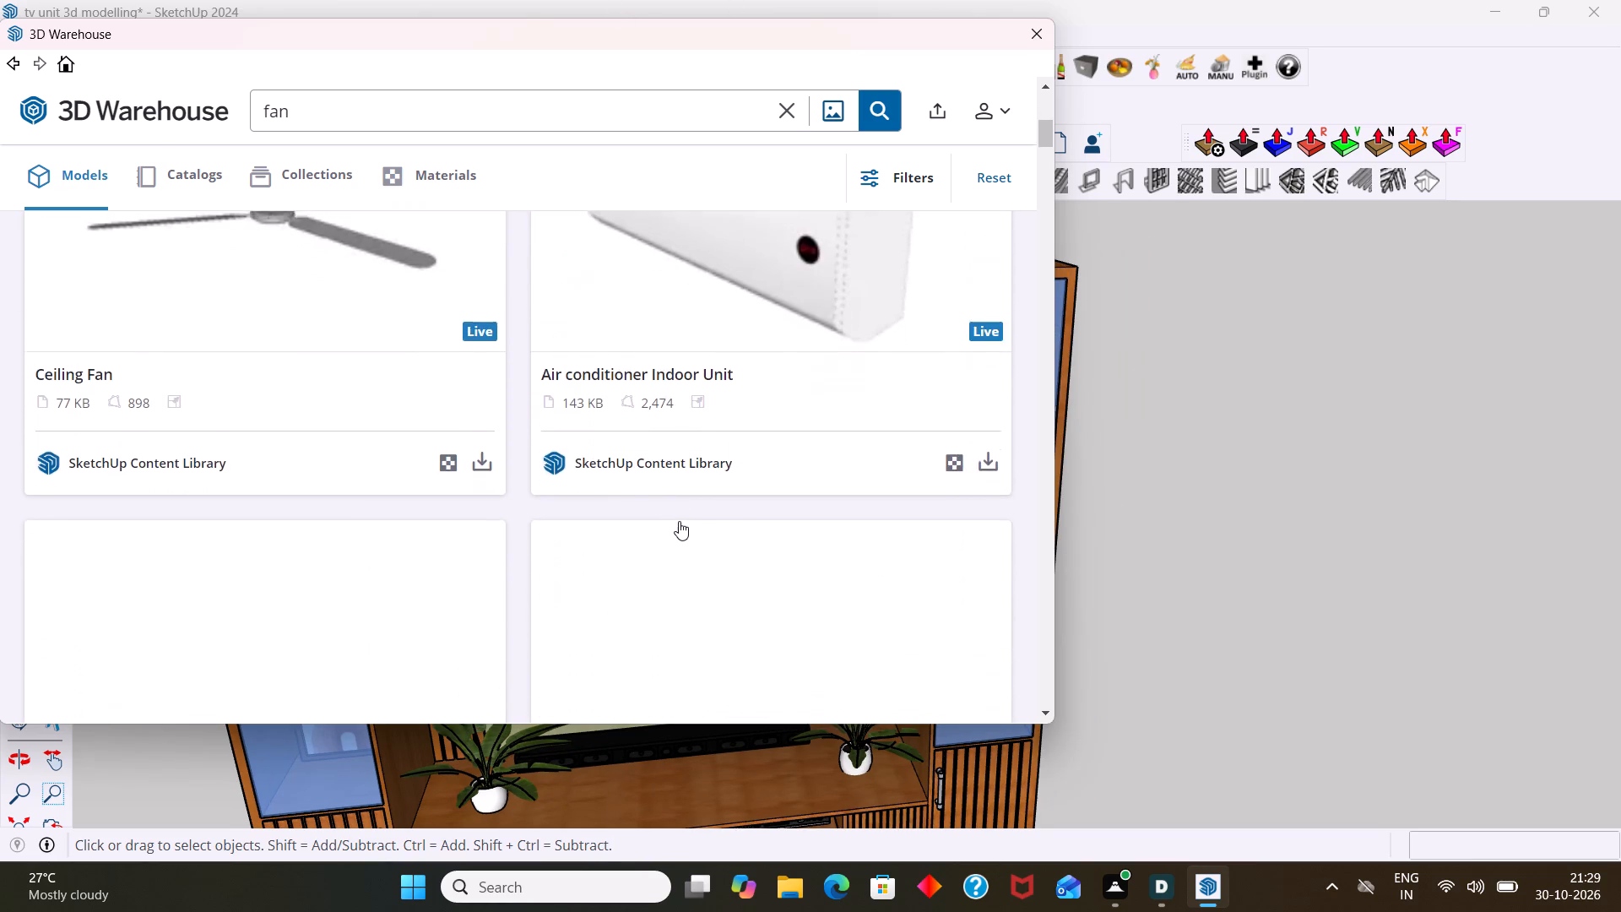
scroll(679, 521, down, 1)
scroll(679, 521, up, 2)
scroll(679, 521, down, 5)
scroll(679, 521, up, 2)
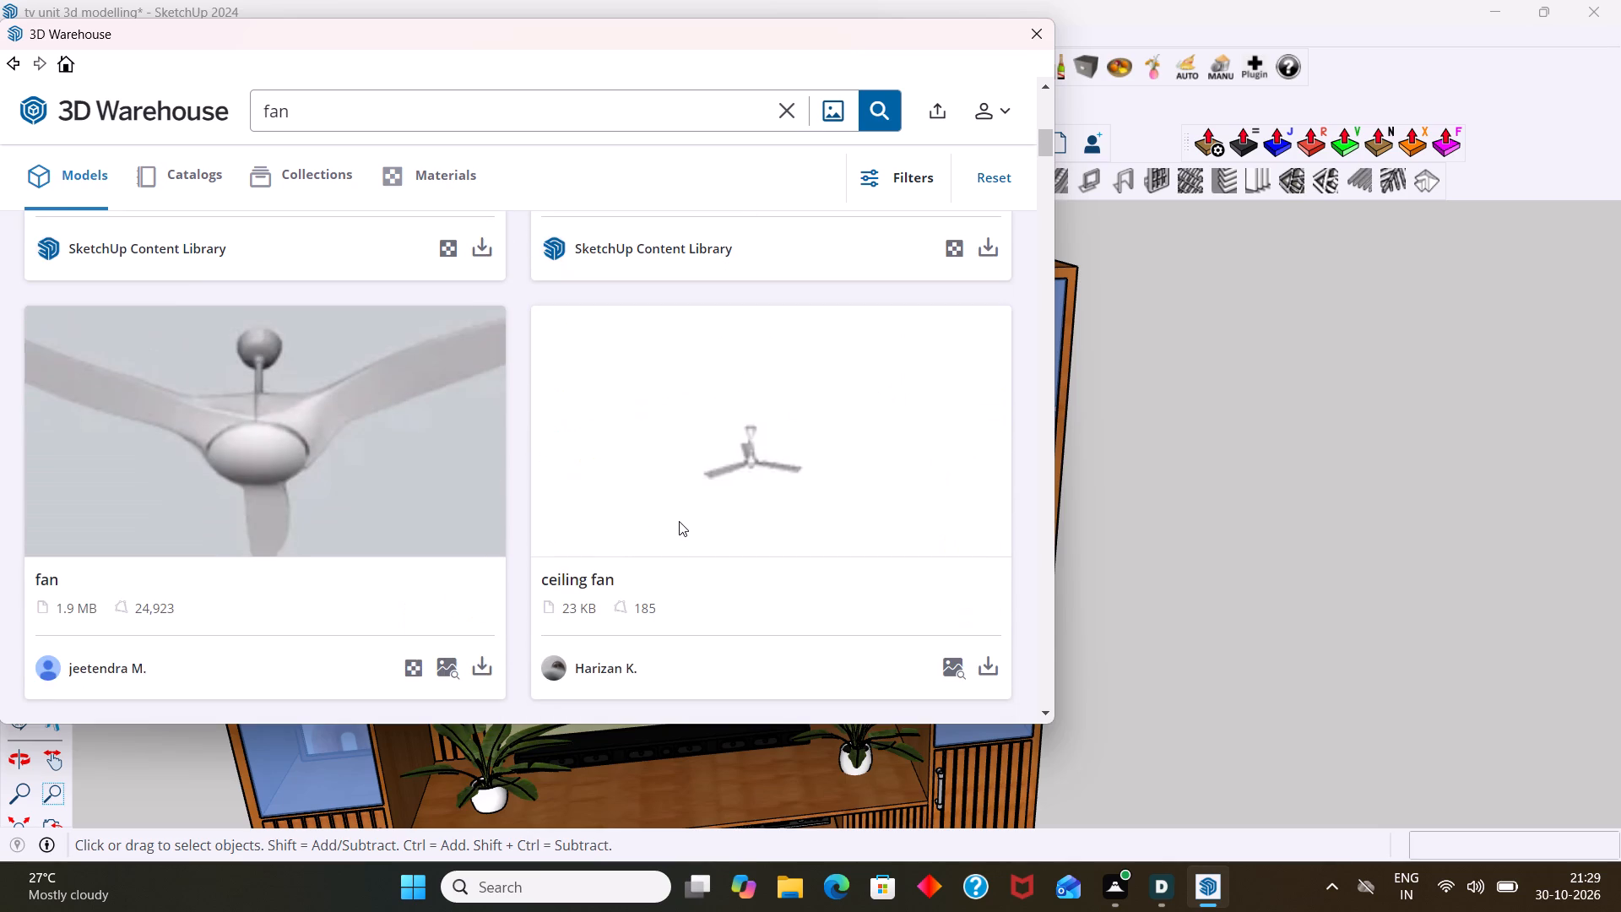
scroll(679, 521, down, 4)
scroll(679, 522, up, 2)
scroll(679, 522, down, 3)
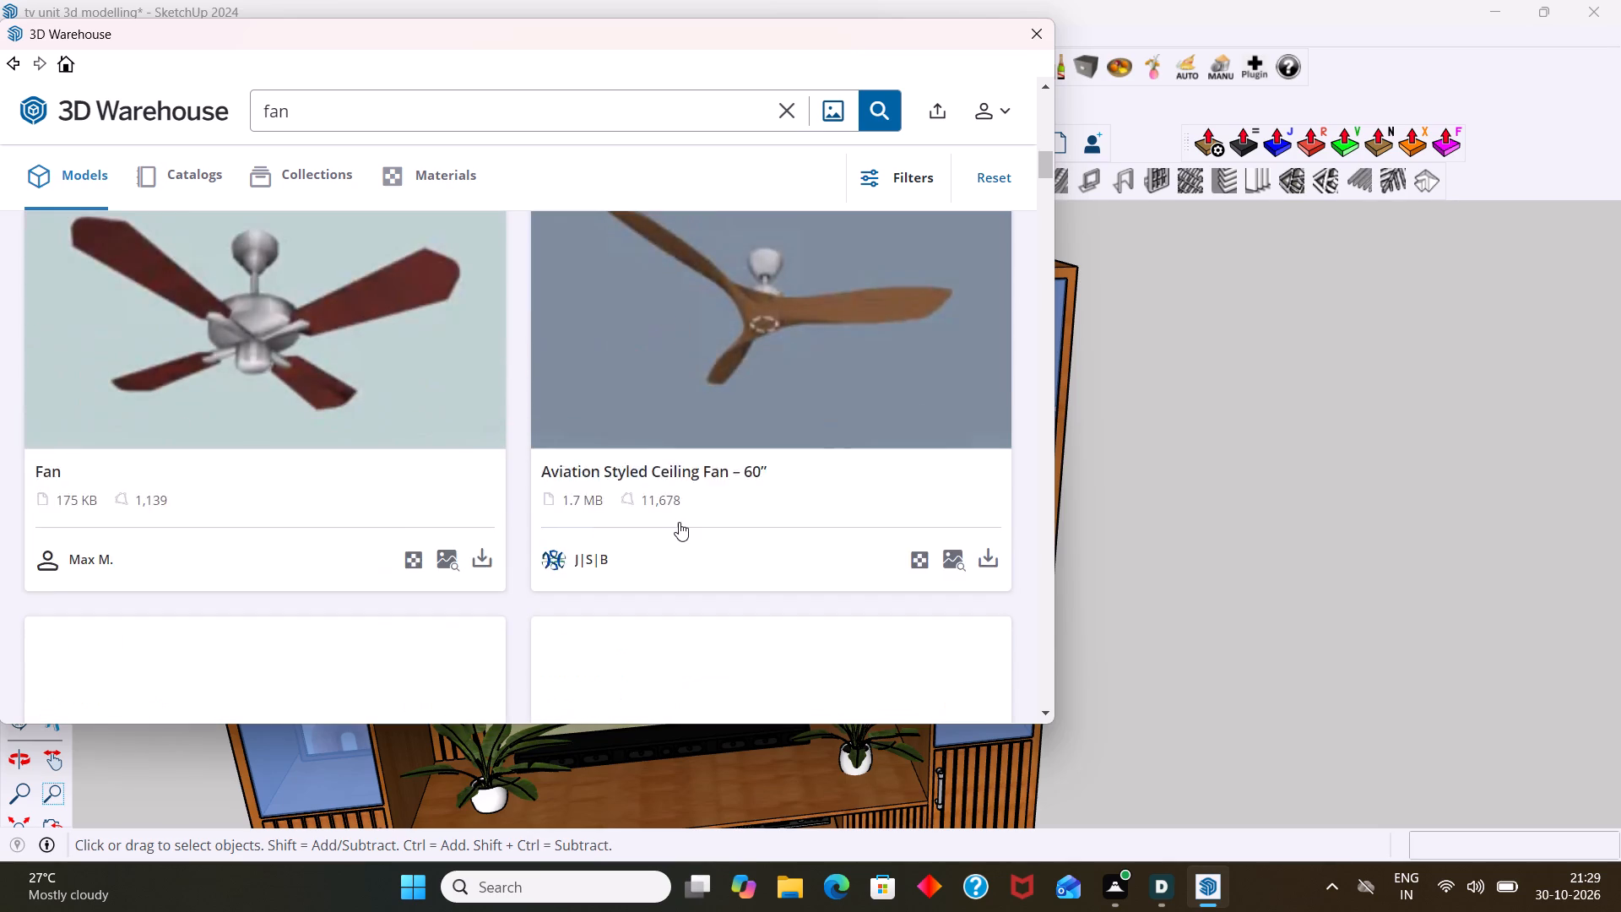
scroll(679, 522, down, 3)
scroll(679, 522, up, 2)
scroll(679, 522, down, 2)
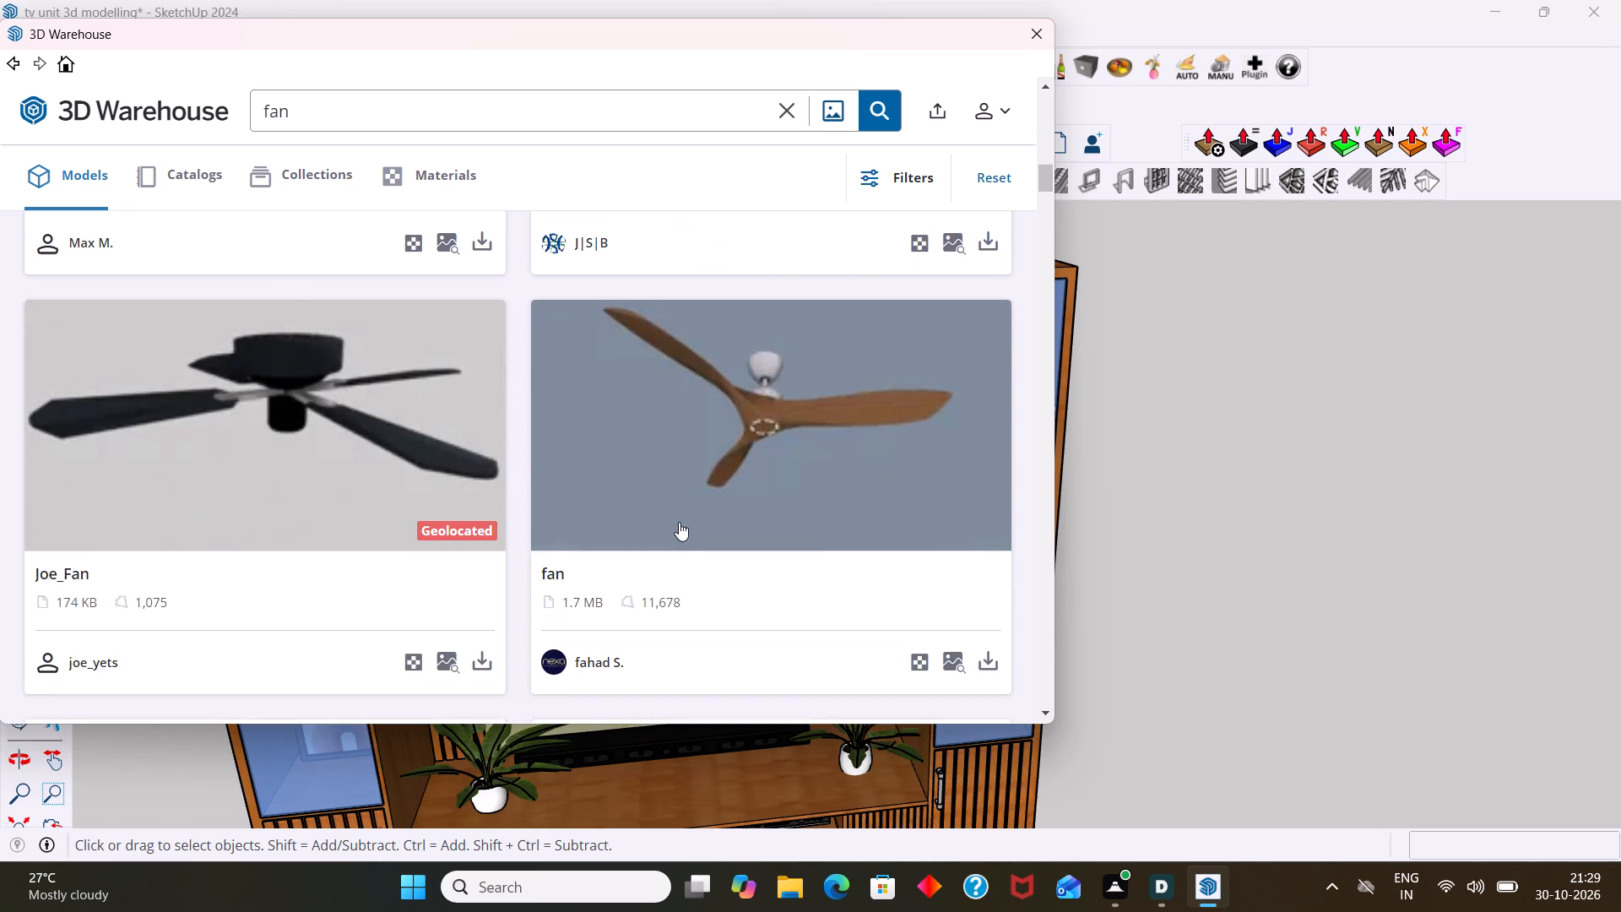
scroll(679, 522, down, 8)
scroll(679, 522, up, 1)
scroll(679, 522, down, 5)
scroll(679, 522, up, 2)
scroll(679, 522, down, 4)
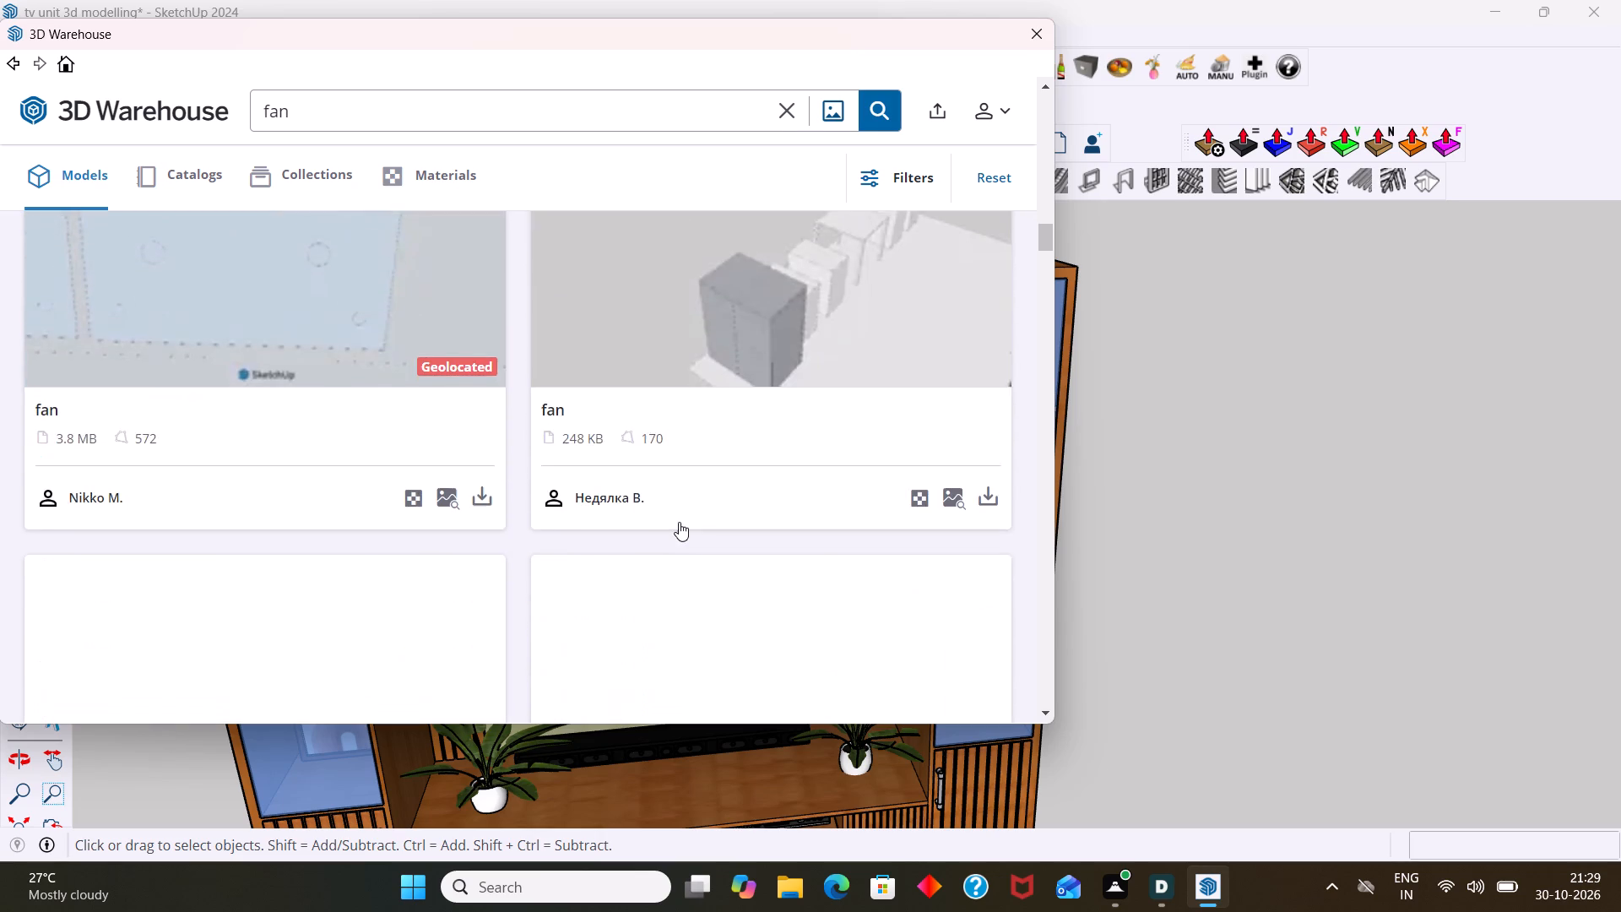
scroll(679, 522, down, 5)
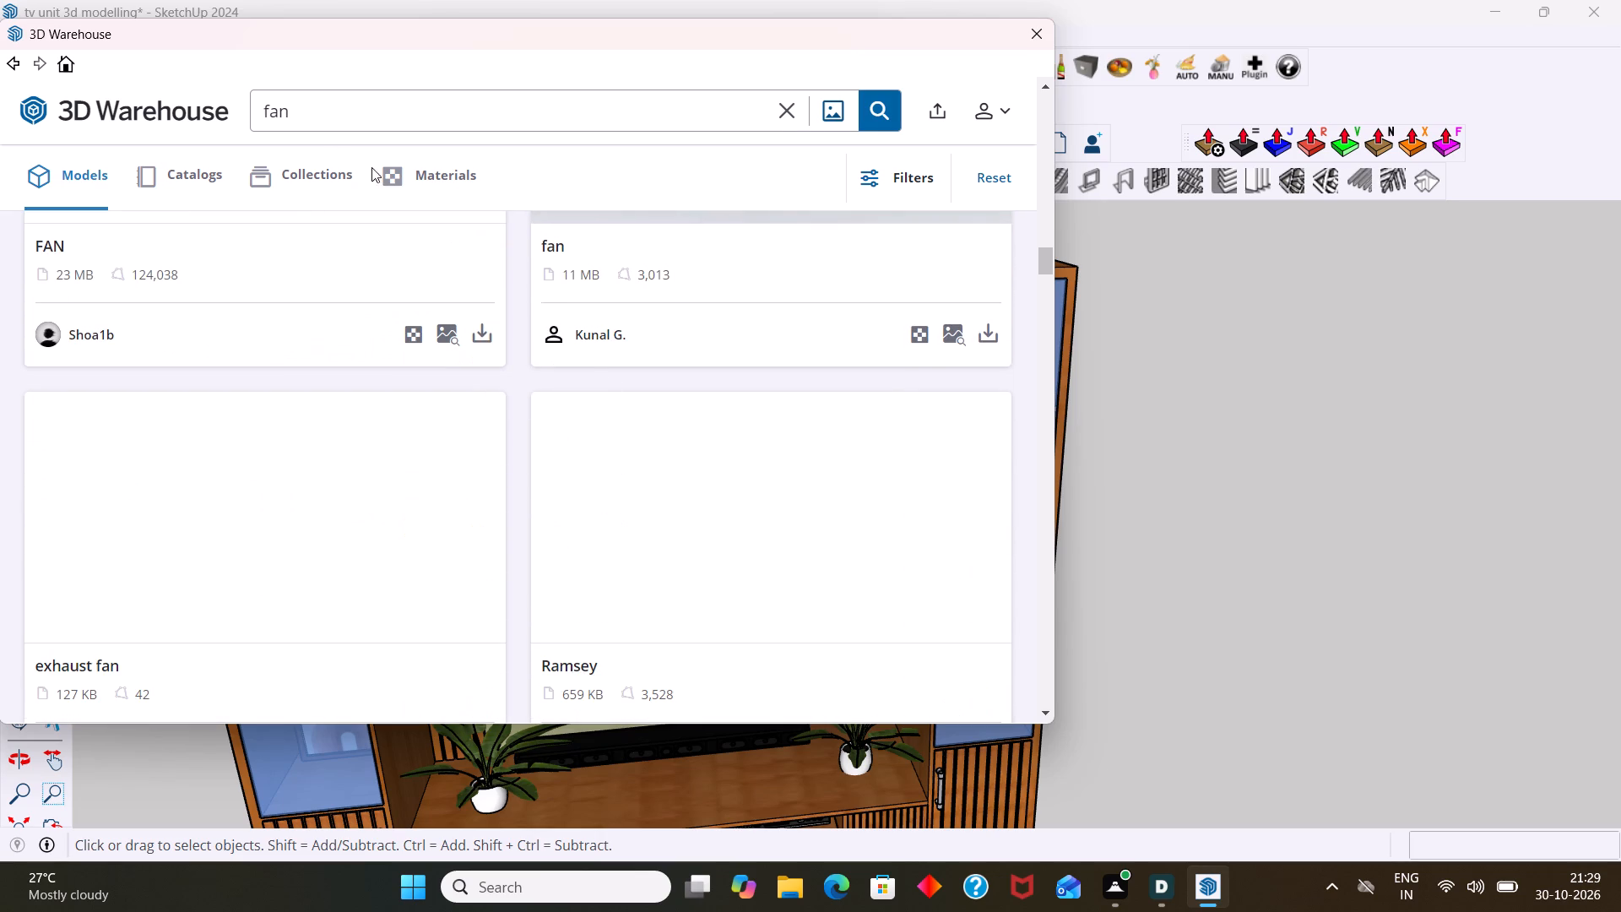
Search 3D Warehouse models for "pedestal fan".
click(303, 109)
key(BackSpace)
key(BackSpace)
key(BackSpace)
key(BackSpace)
key(BackSpace)
key(BackSpace)
key(BackSpace)
key(BackSpace)
text(pedes)
key(t)
text(al)
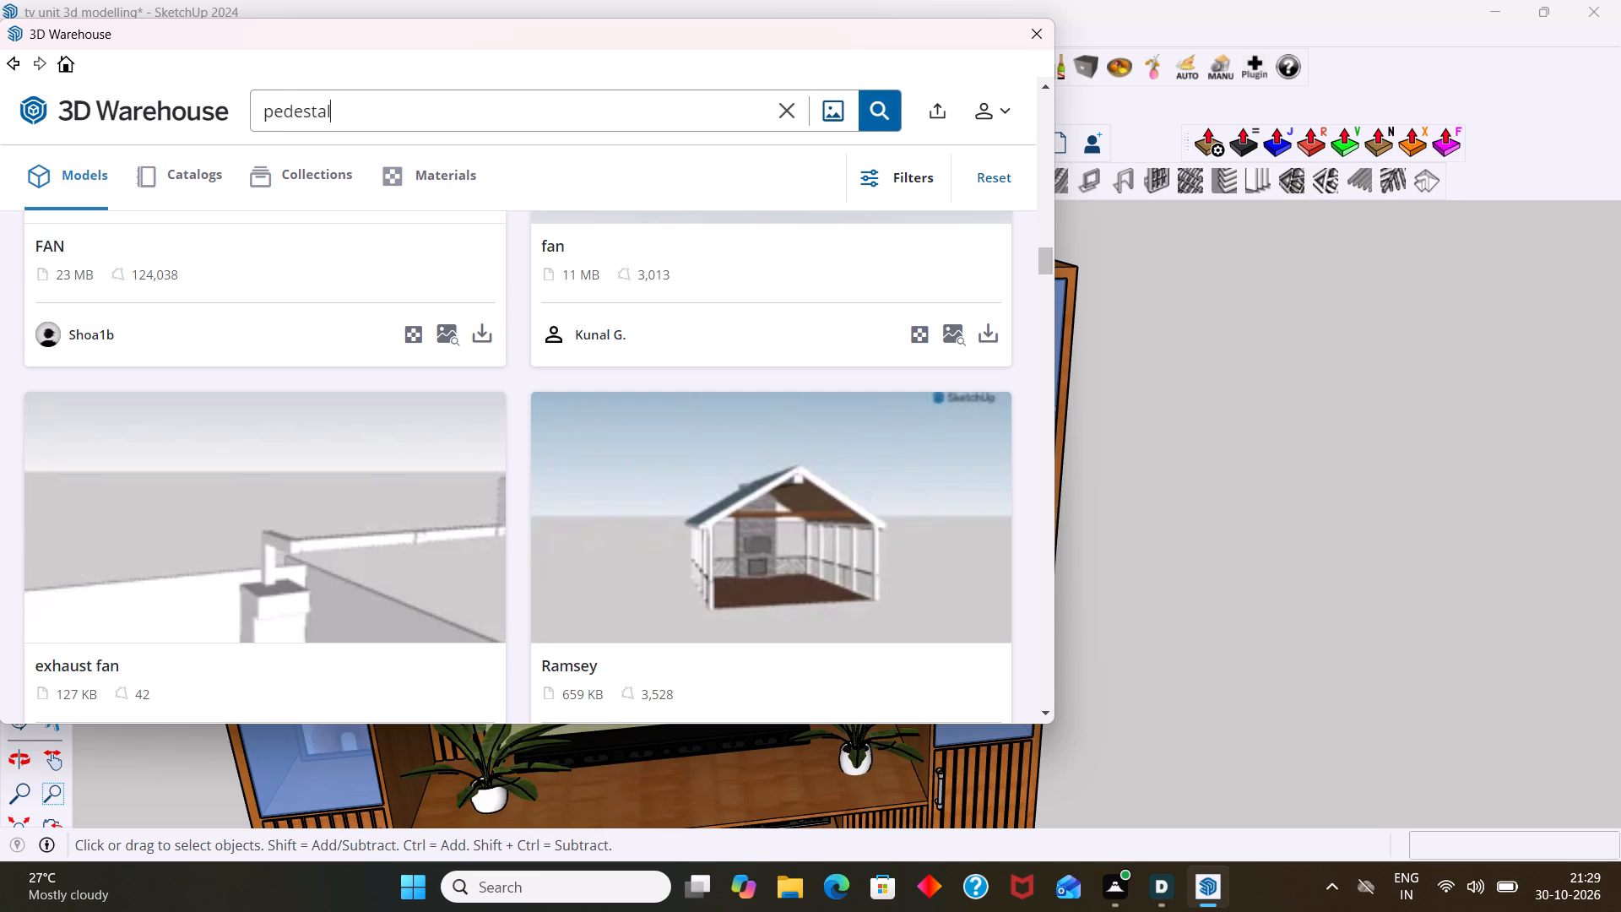
key(space)
text(fan)
click(885, 122)
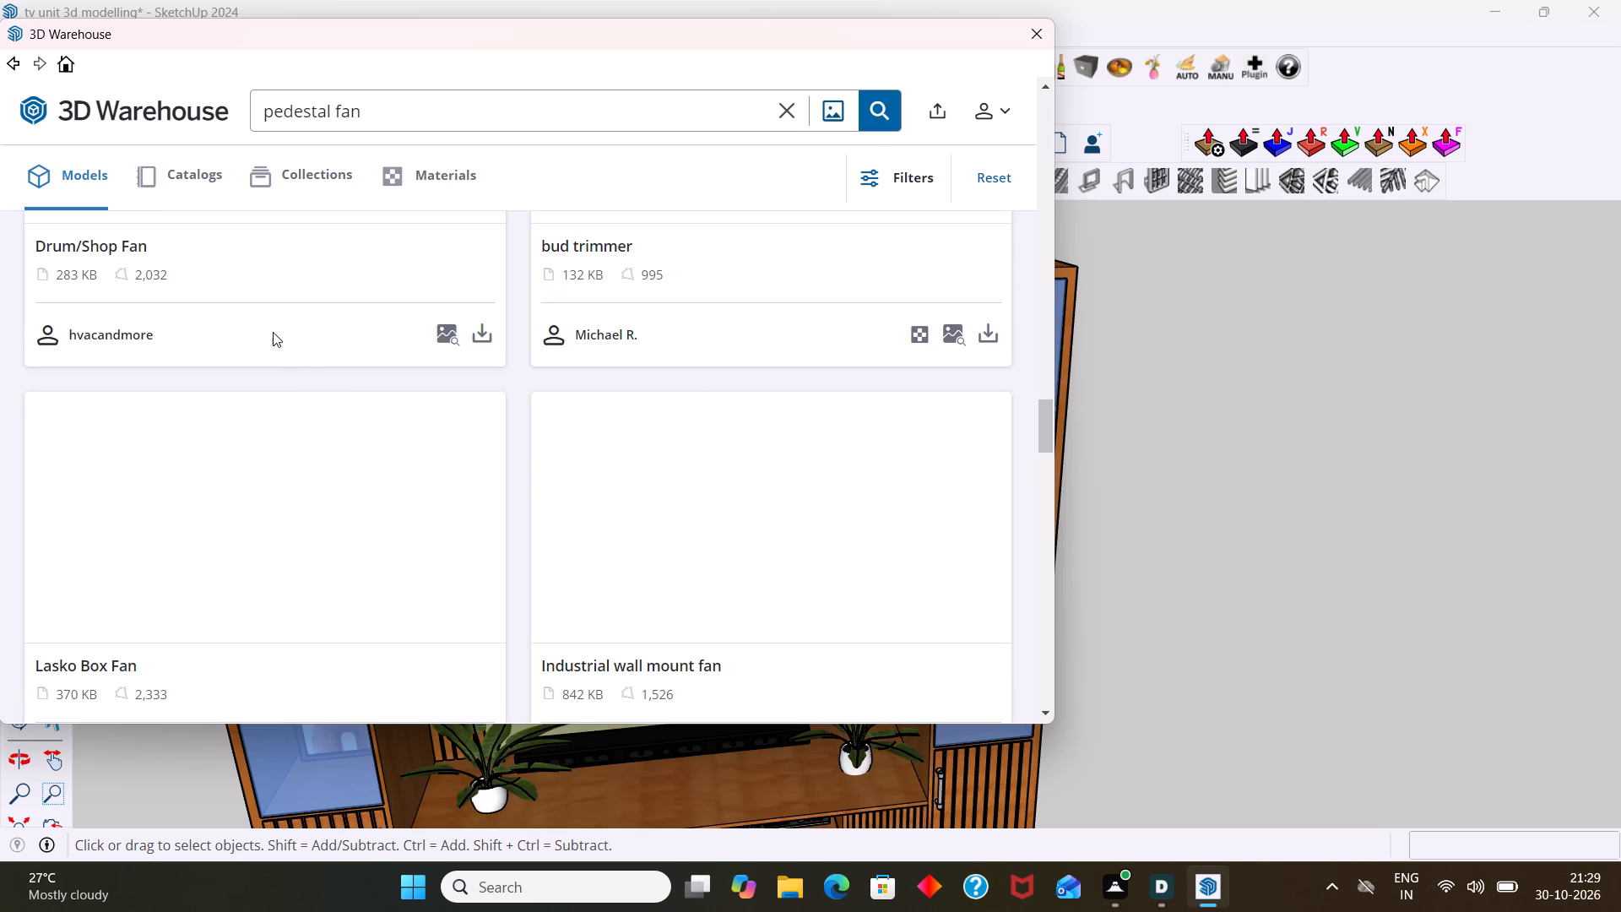
Look through the pedestal fan results to the end of the list, then close 3D Warehouse without downloading a model.
scroll(147, 263, up, 2)
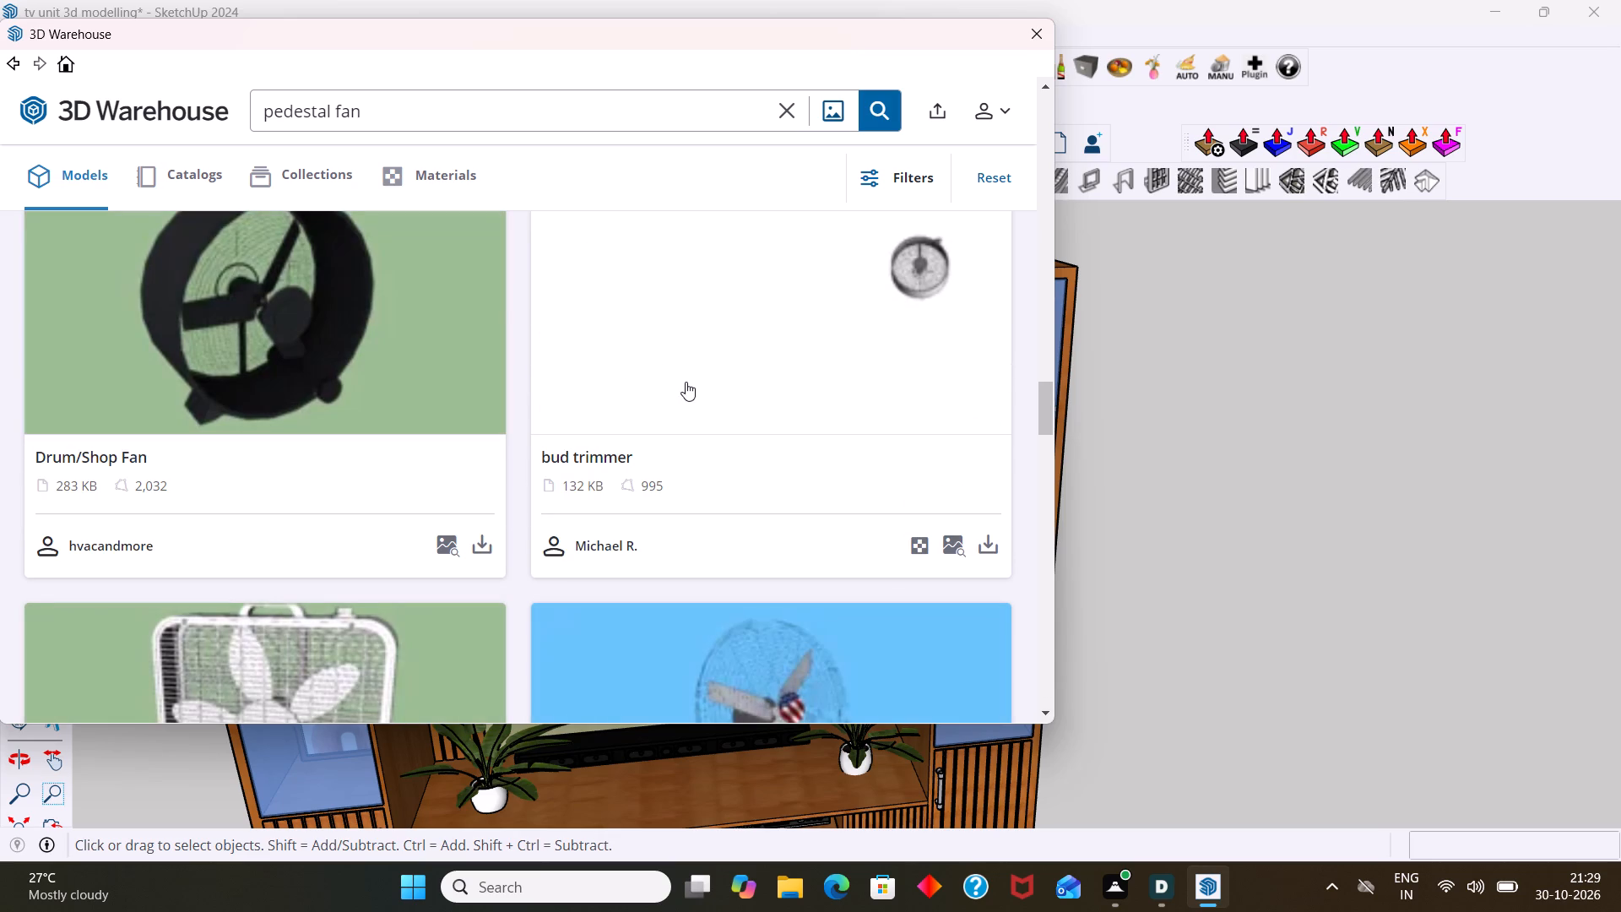
scroll(551, 390, down, 1)
scroll(409, 485, down, 3)
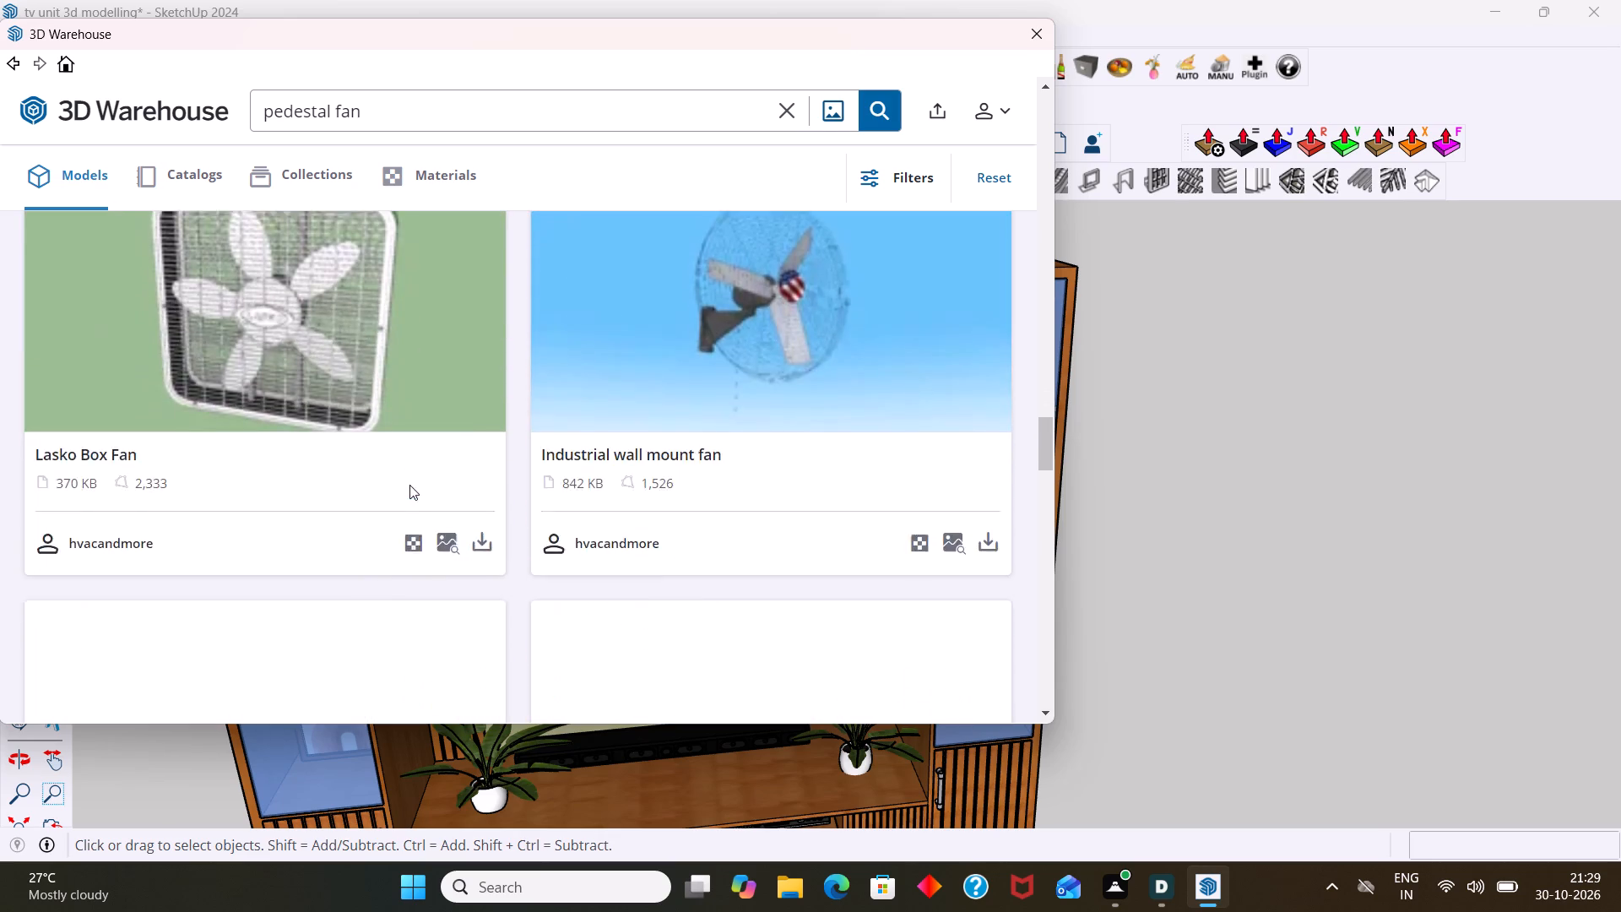
scroll(409, 485, down, 2)
scroll(409, 486, up, 2)
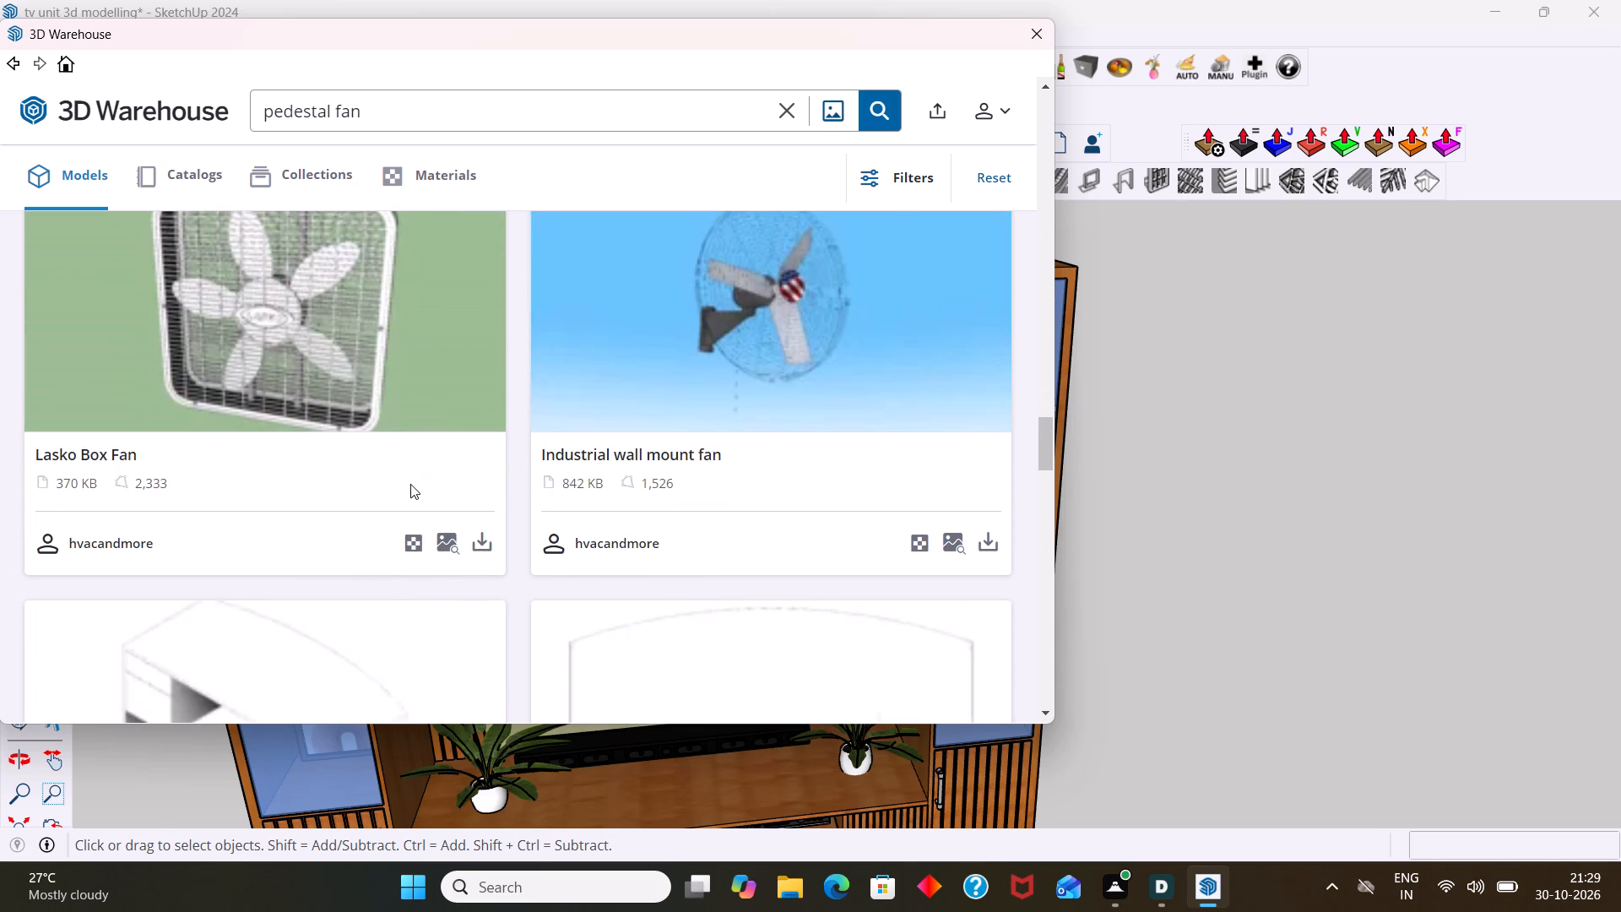
scroll(411, 484, down, 6)
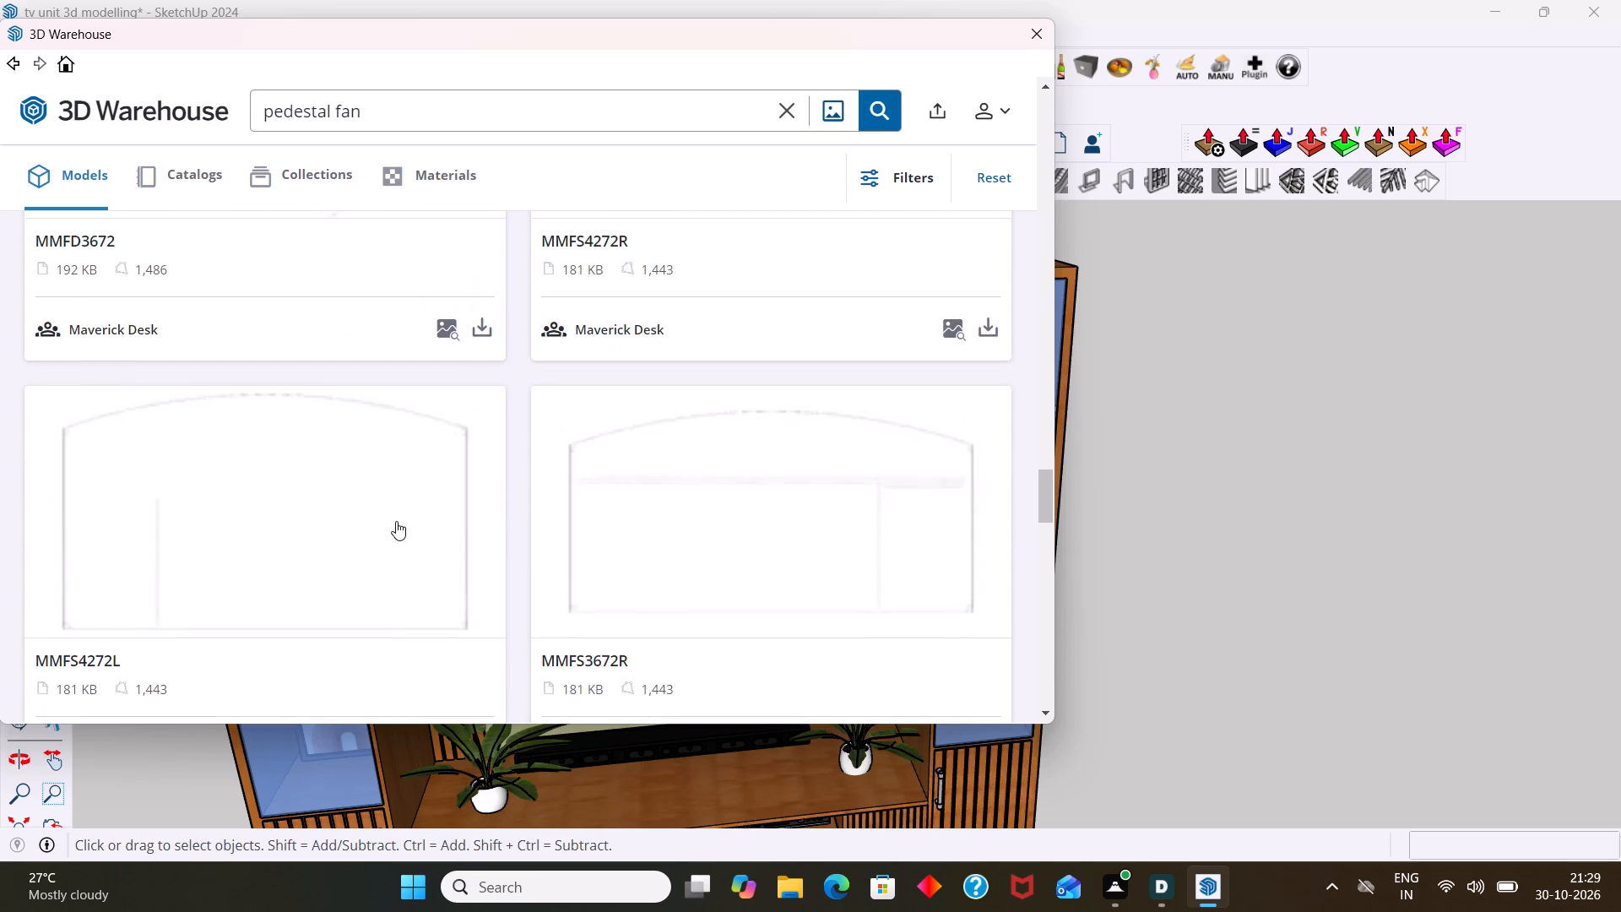
scroll(396, 521, down, 10)
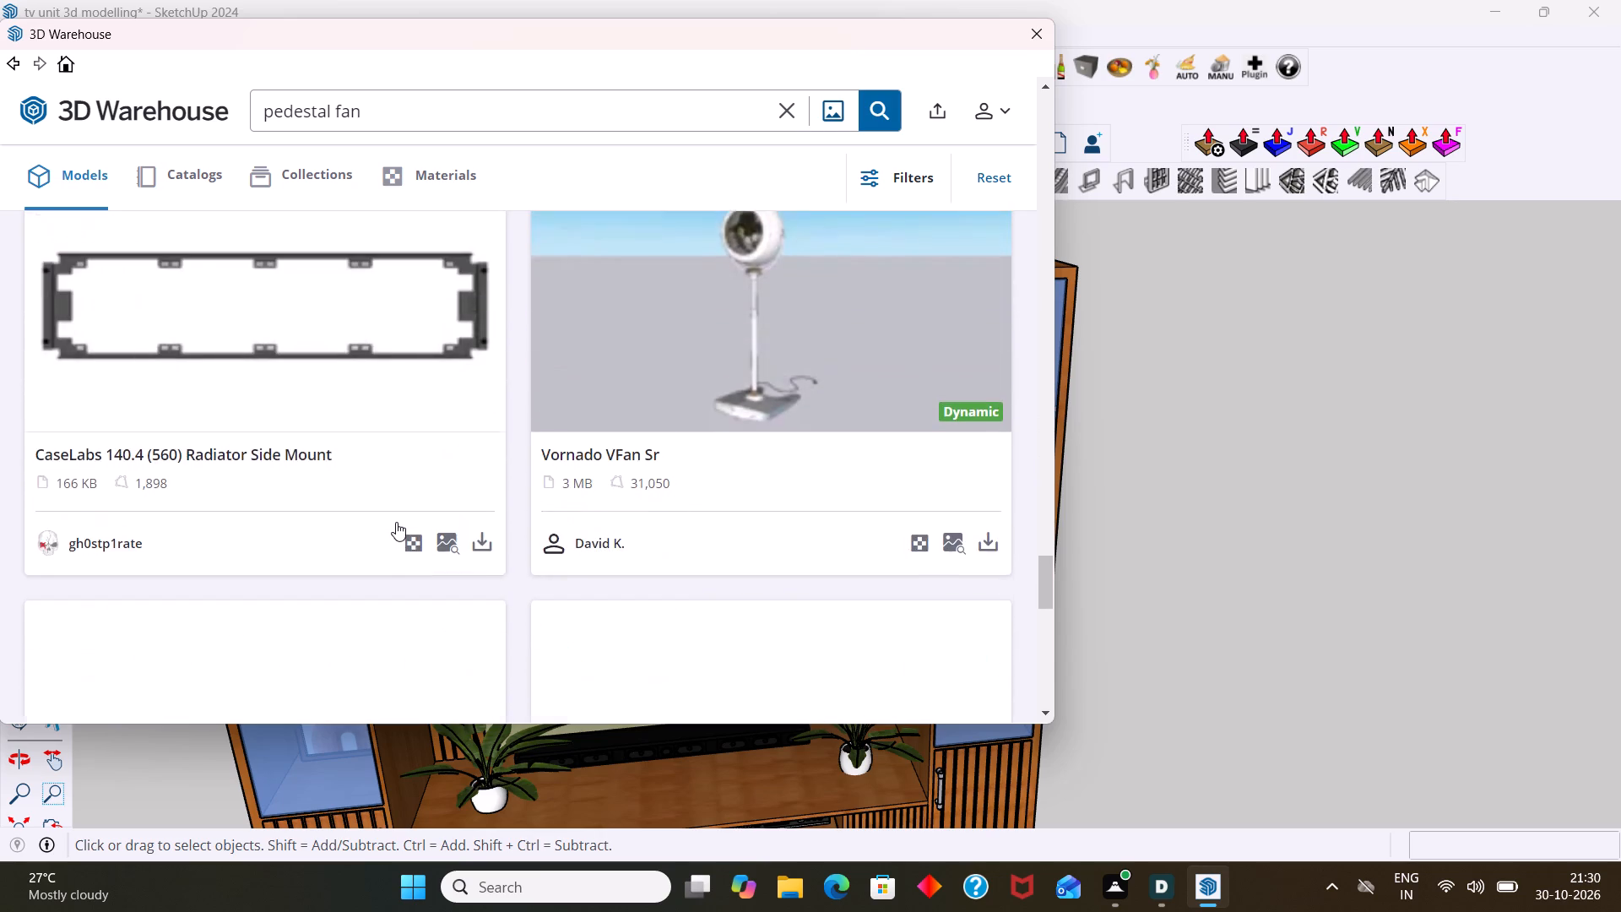
scroll(398, 521, up, 1)
scroll(398, 521, down, 7)
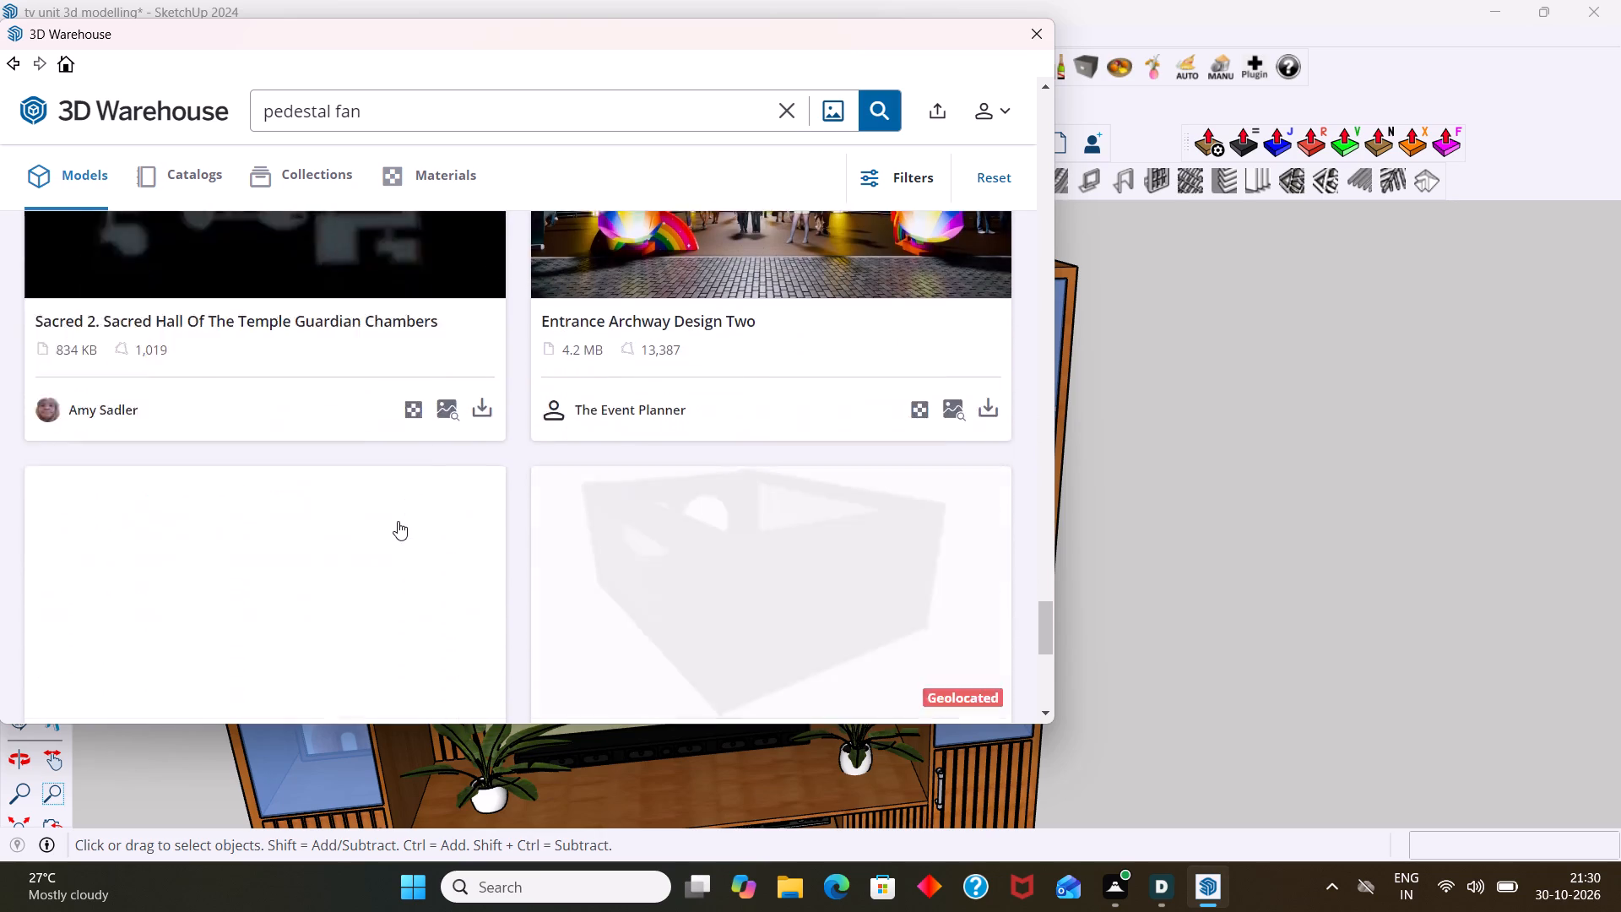
scroll(398, 521, down, 11)
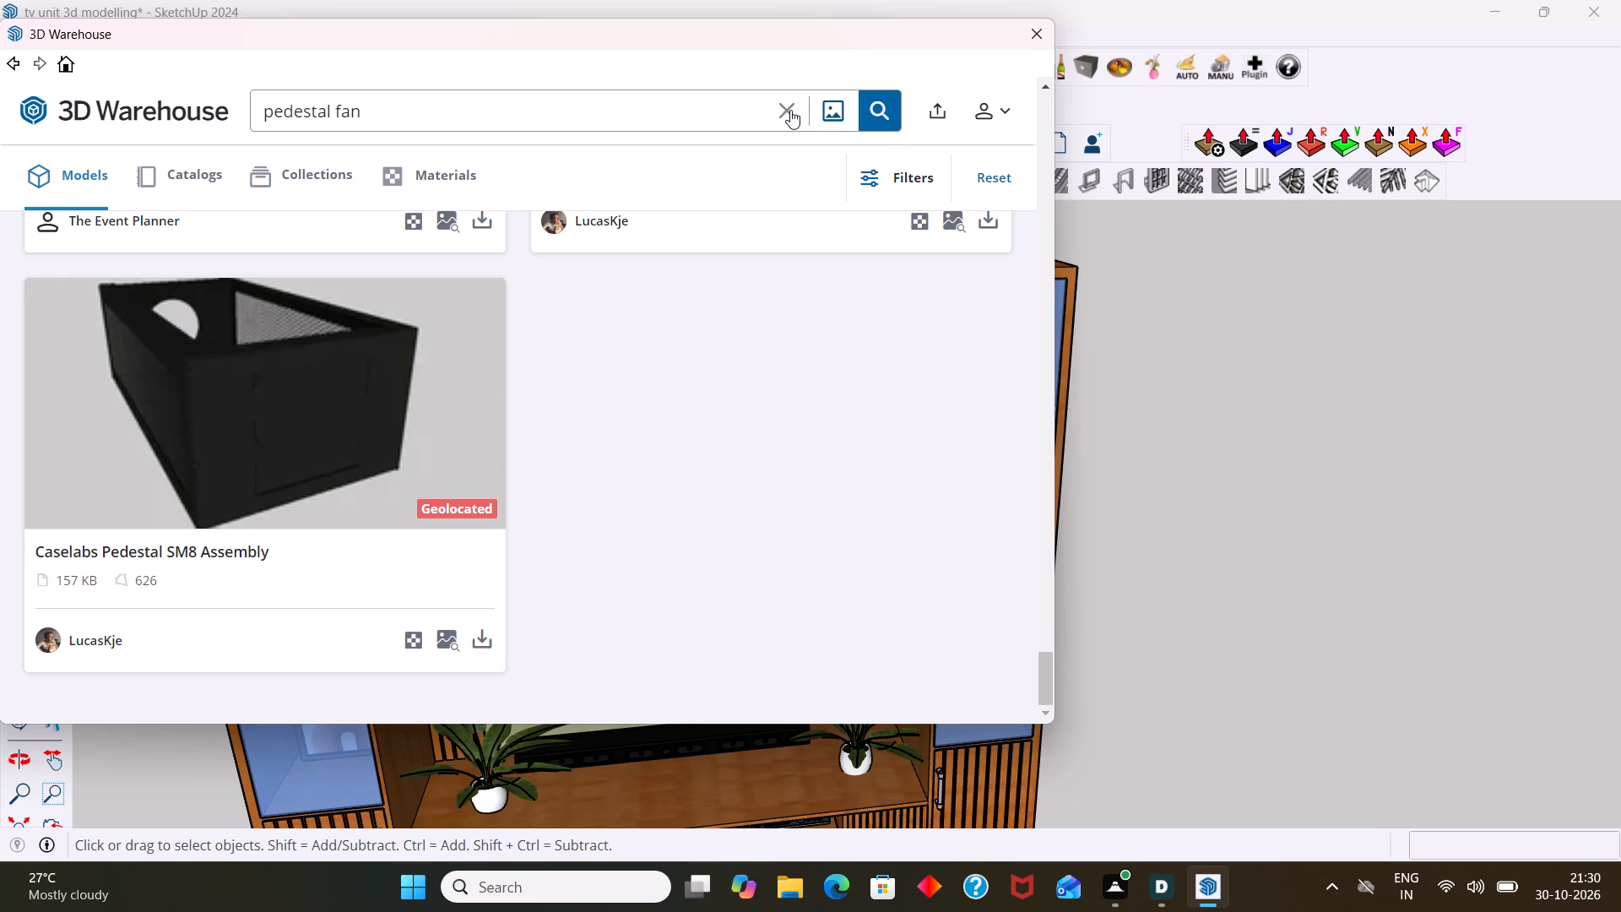
click(1041, 43)
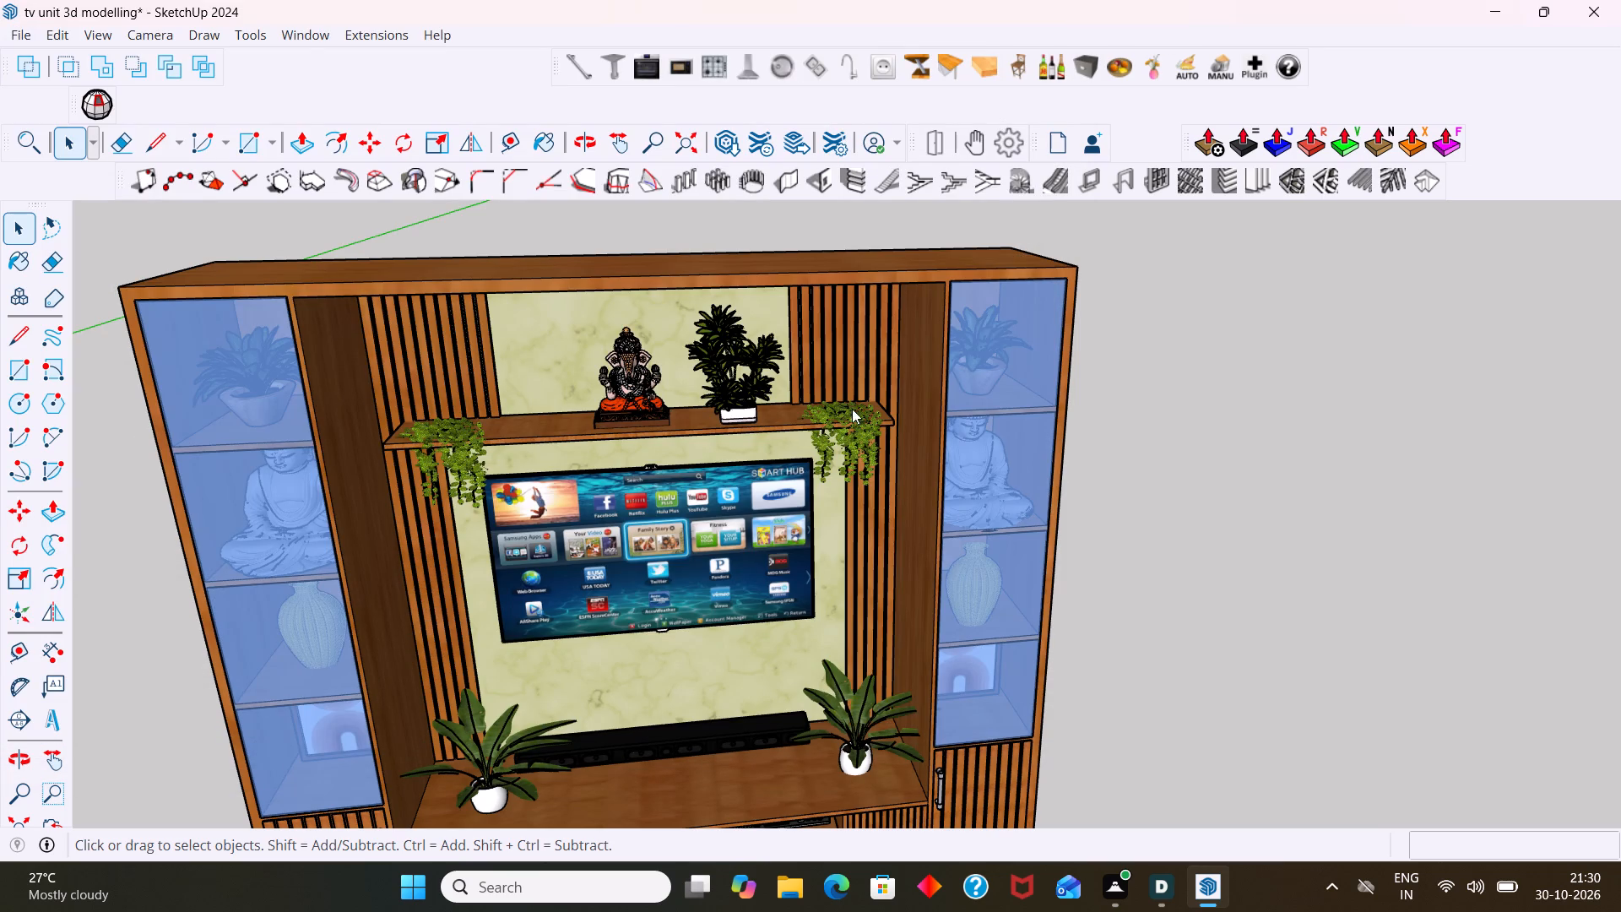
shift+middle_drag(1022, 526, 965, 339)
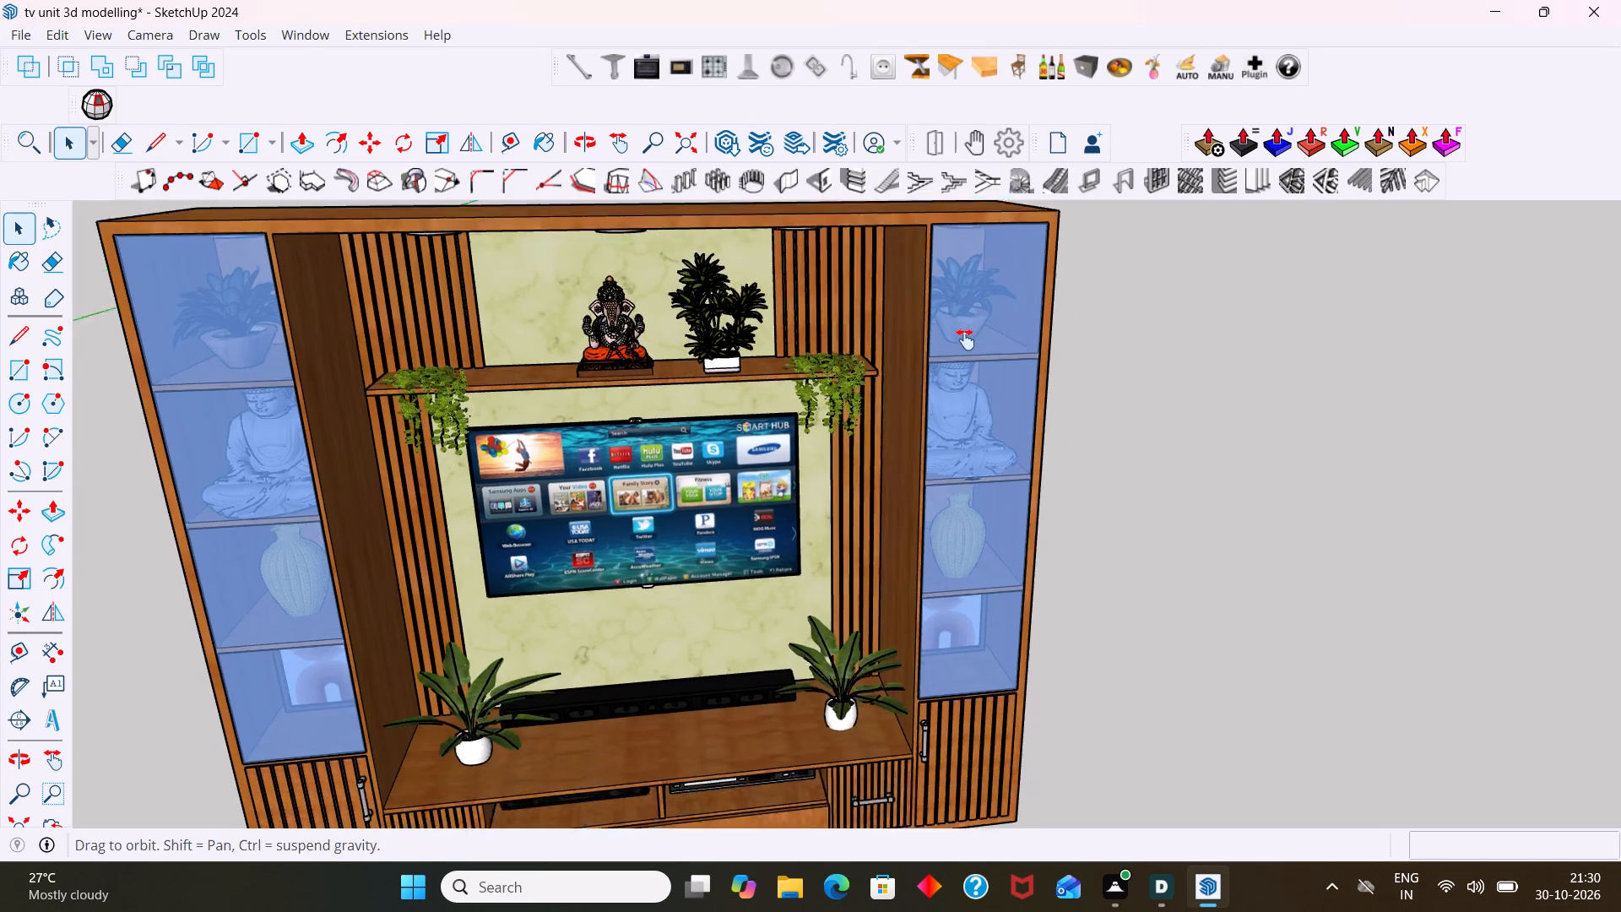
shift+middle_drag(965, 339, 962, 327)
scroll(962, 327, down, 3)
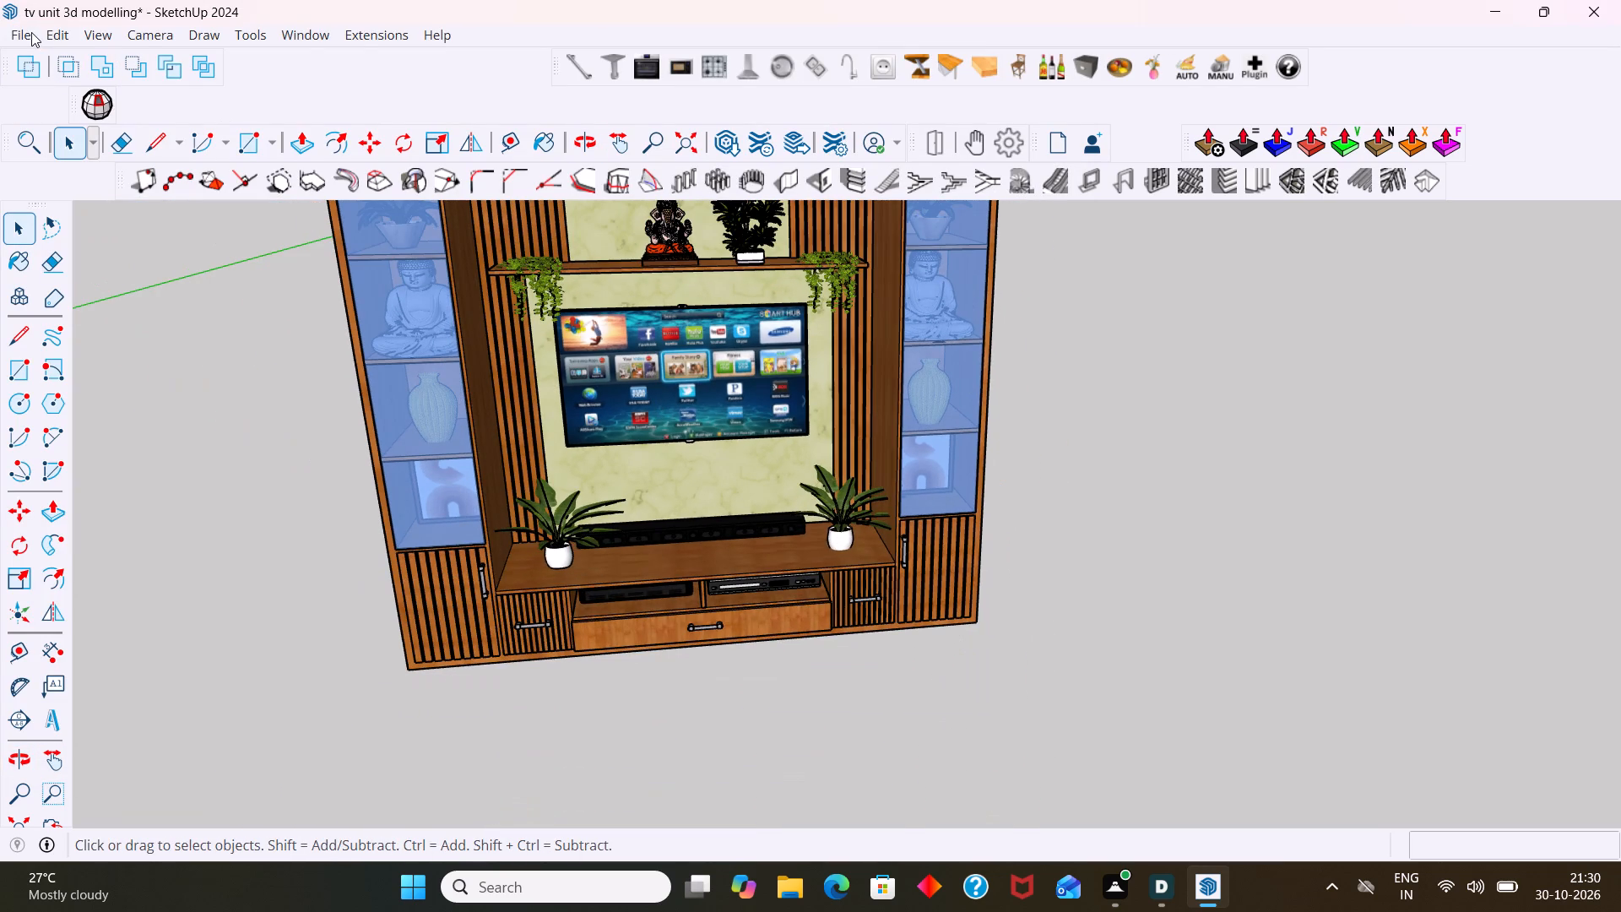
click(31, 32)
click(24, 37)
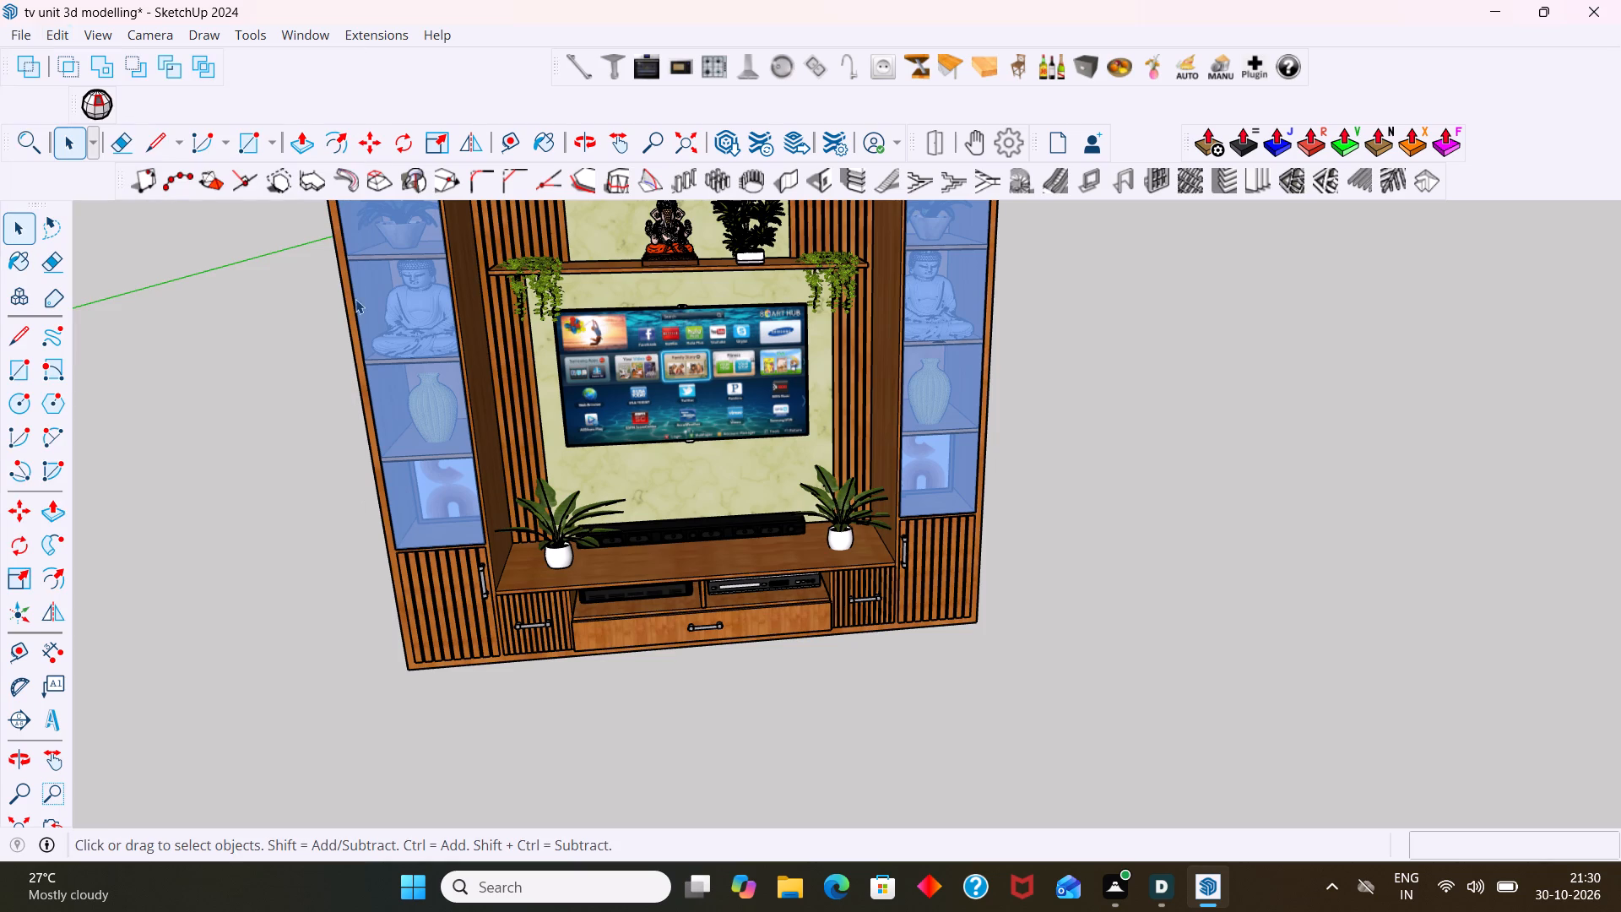
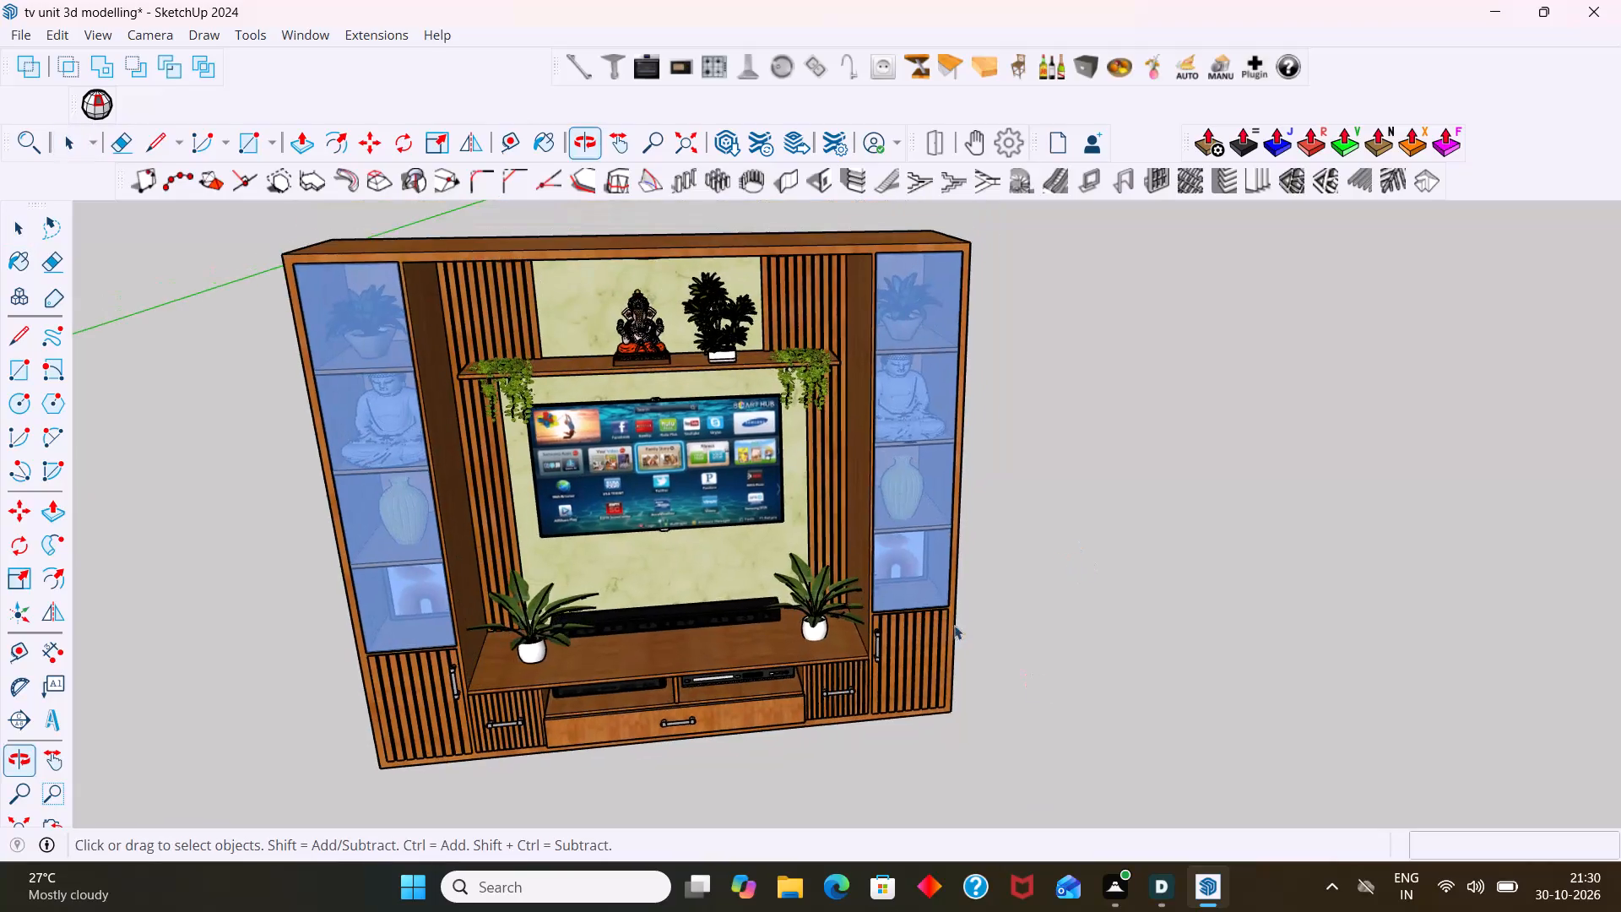
Examine the TV unit model from several angles, including the glass cabinets and the central TV area.
scroll(954, 625, down, 2)
middle_drag(837, 608, 822, 500)
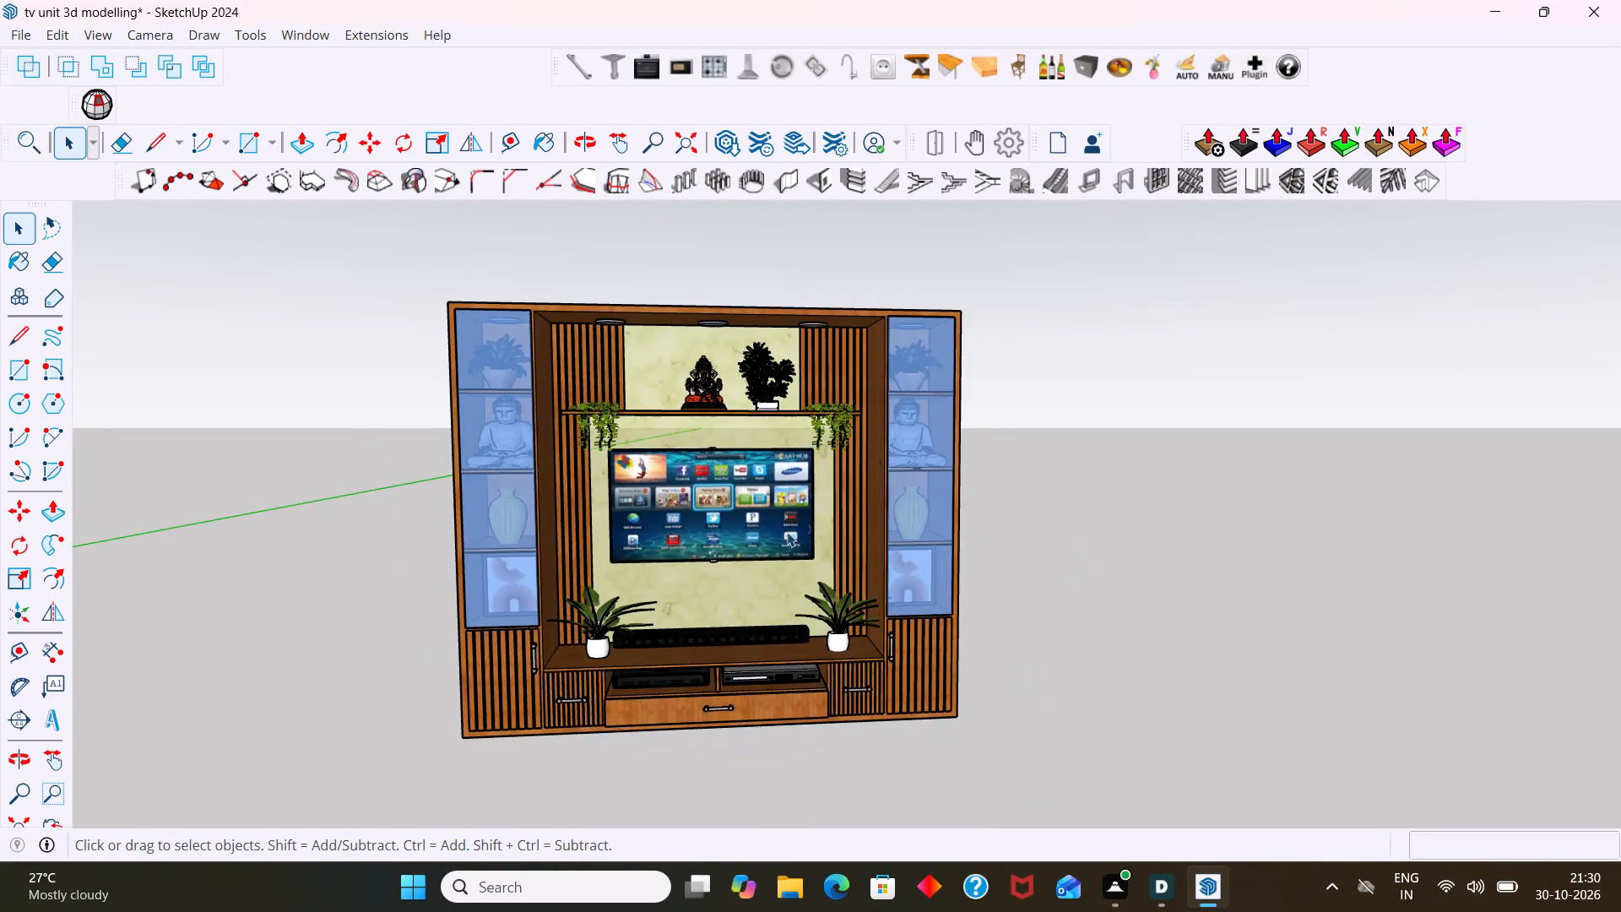
scroll(778, 533, up, 4)
middle_drag(725, 555, 828, 446)
middle_drag(840, 537, 913, 576)
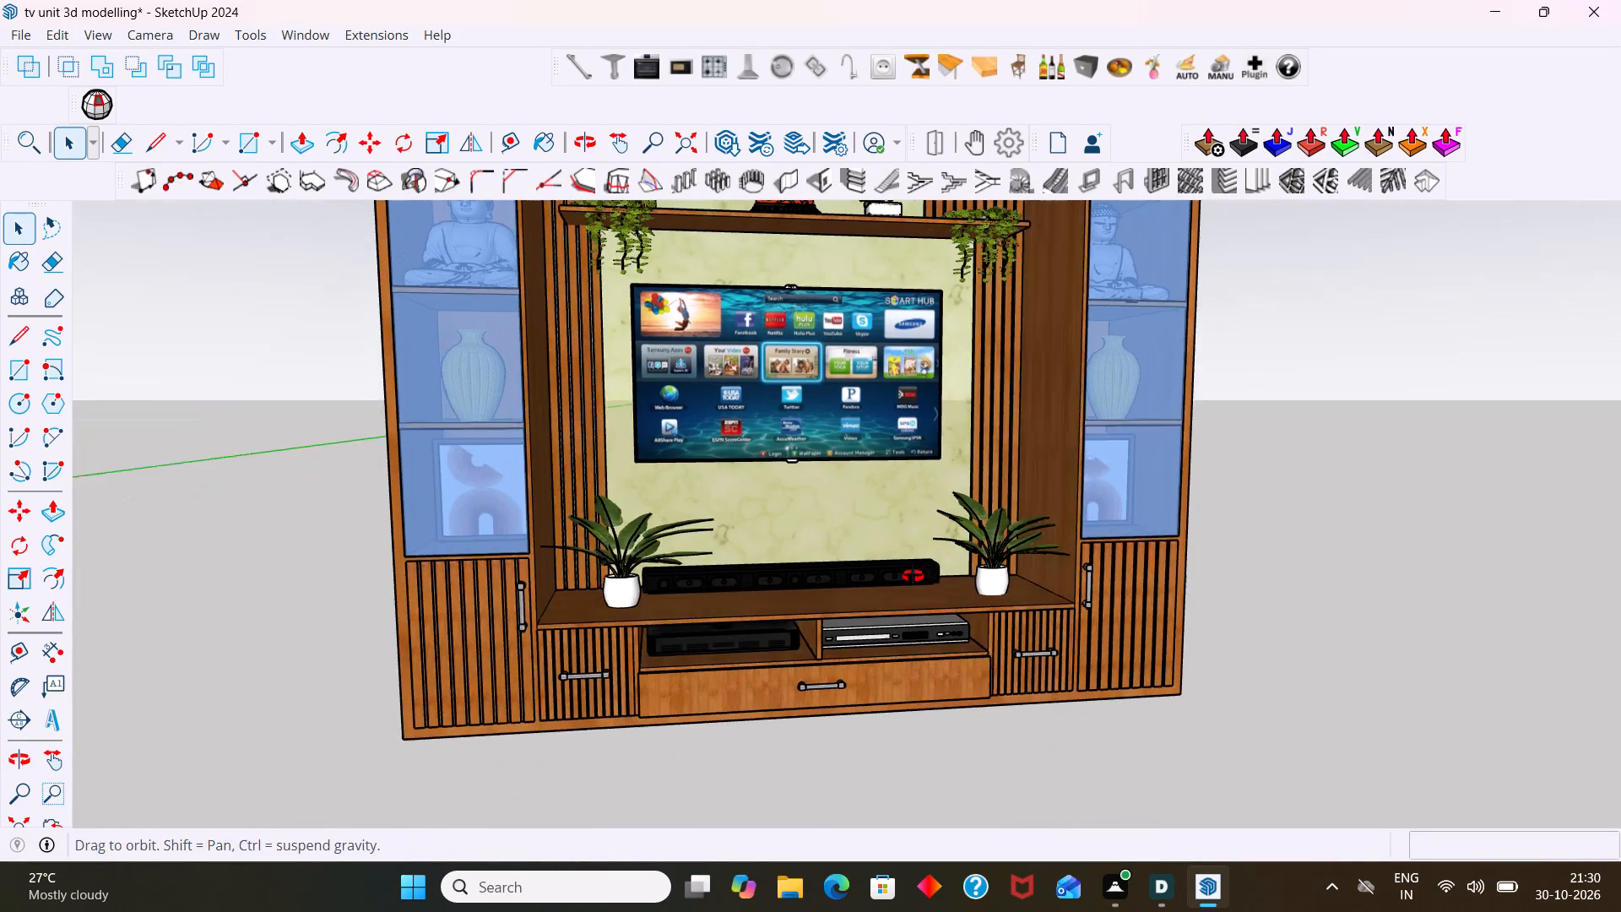
middle_drag(913, 576, 1034, 626)
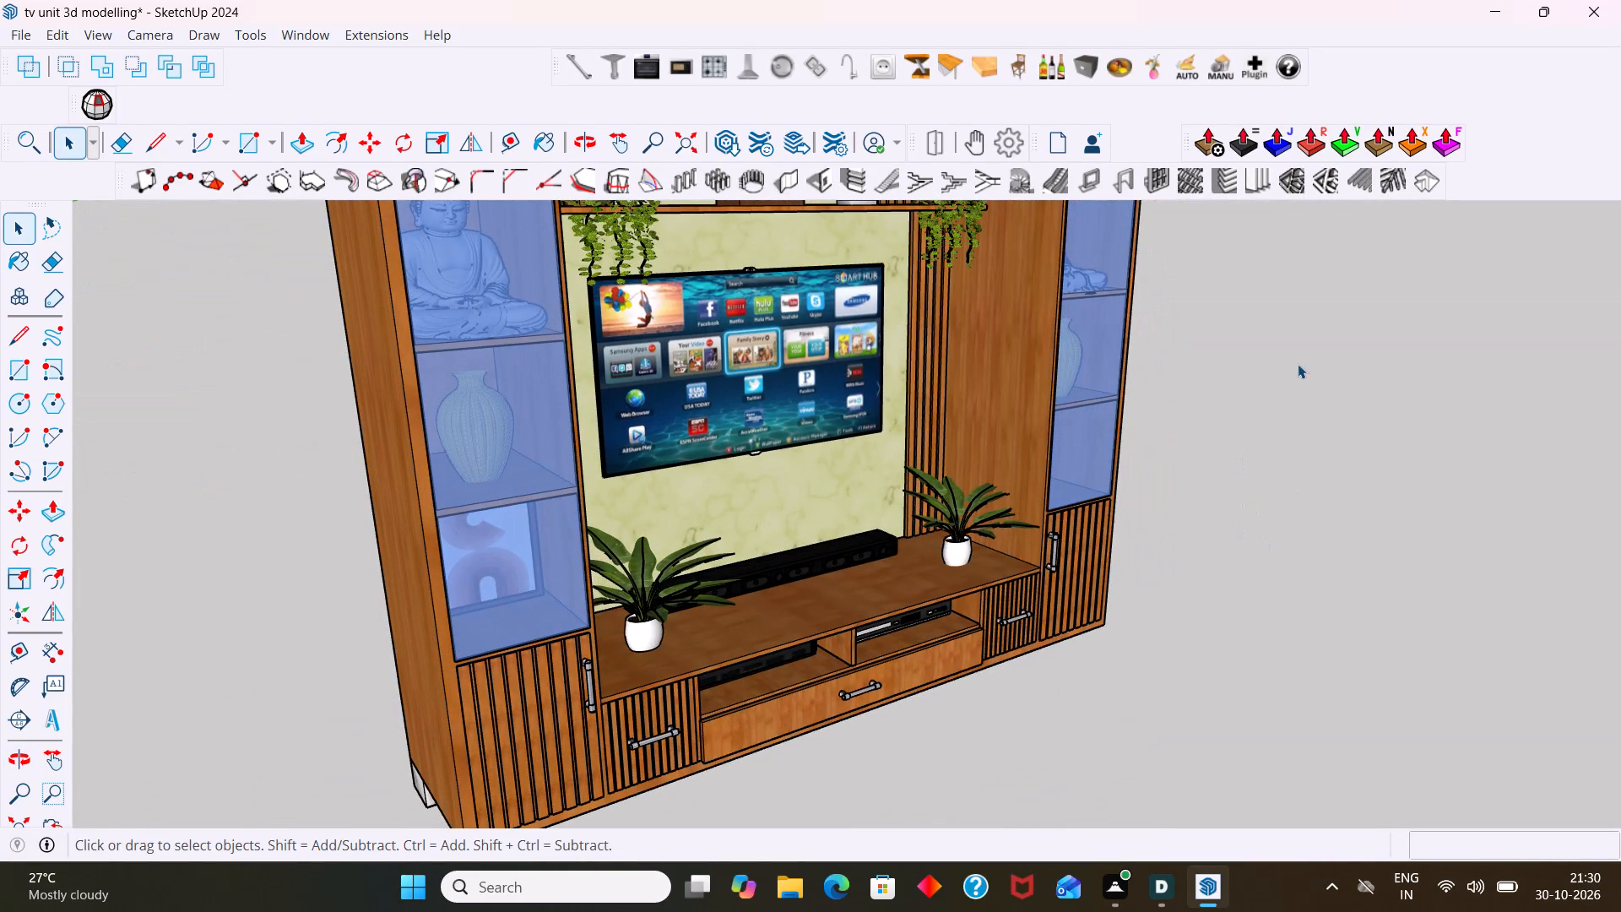
middle_drag(1053, 507, 857, 530)
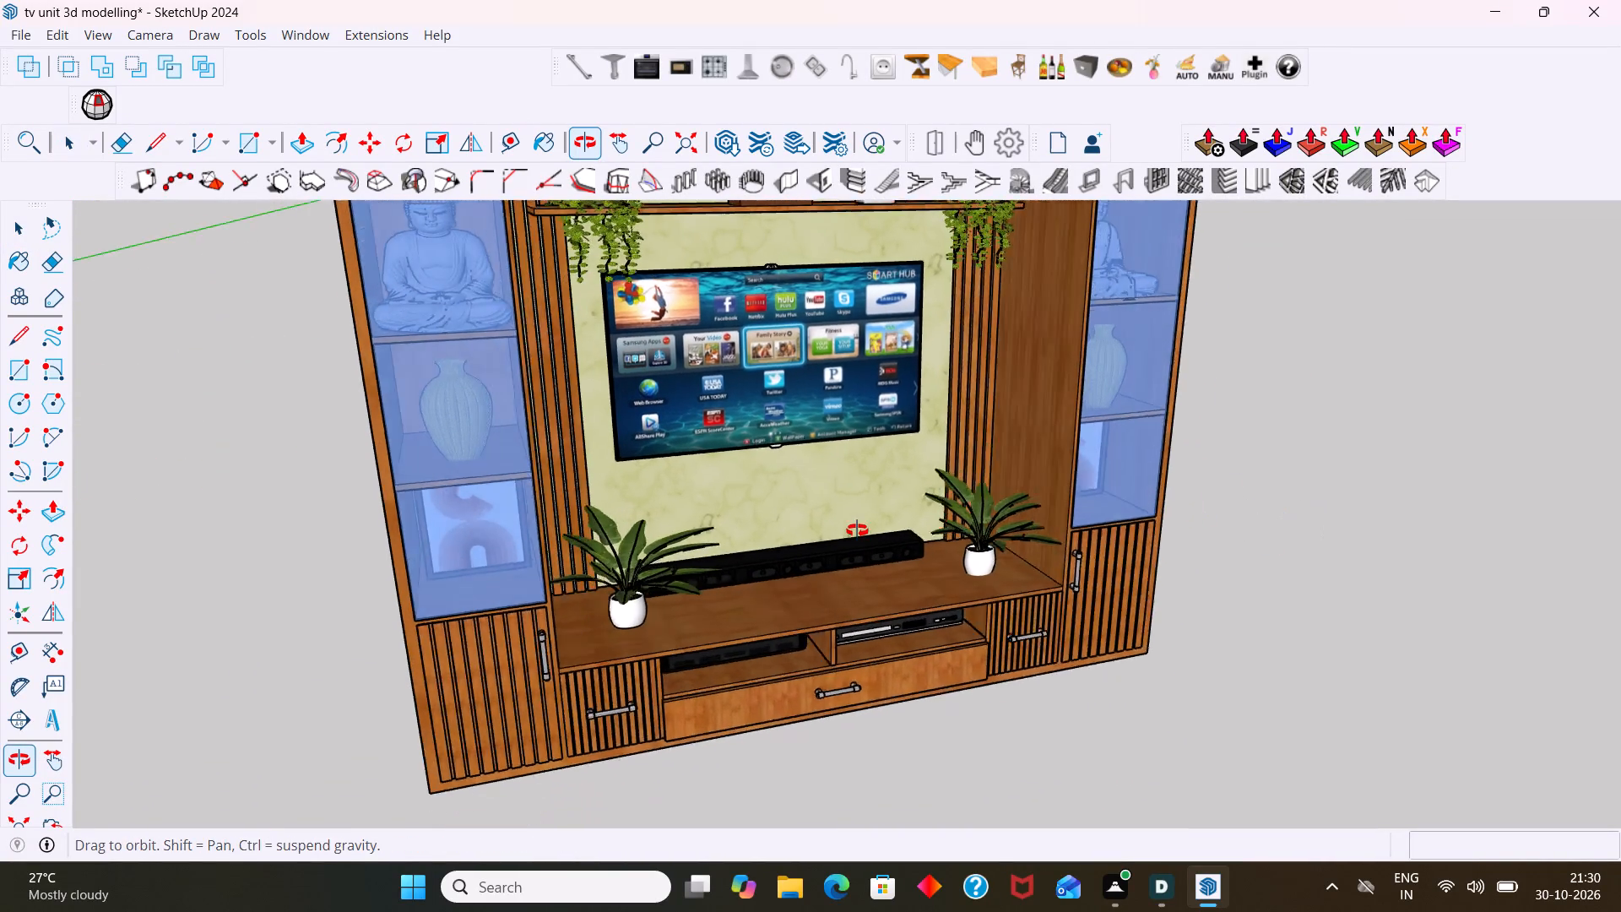
middle_drag(857, 530, 802, 532)
scroll(685, 525, up, 4)
shift+middle_drag(672, 526, 583, 621)
scroll(570, 593, down, 2)
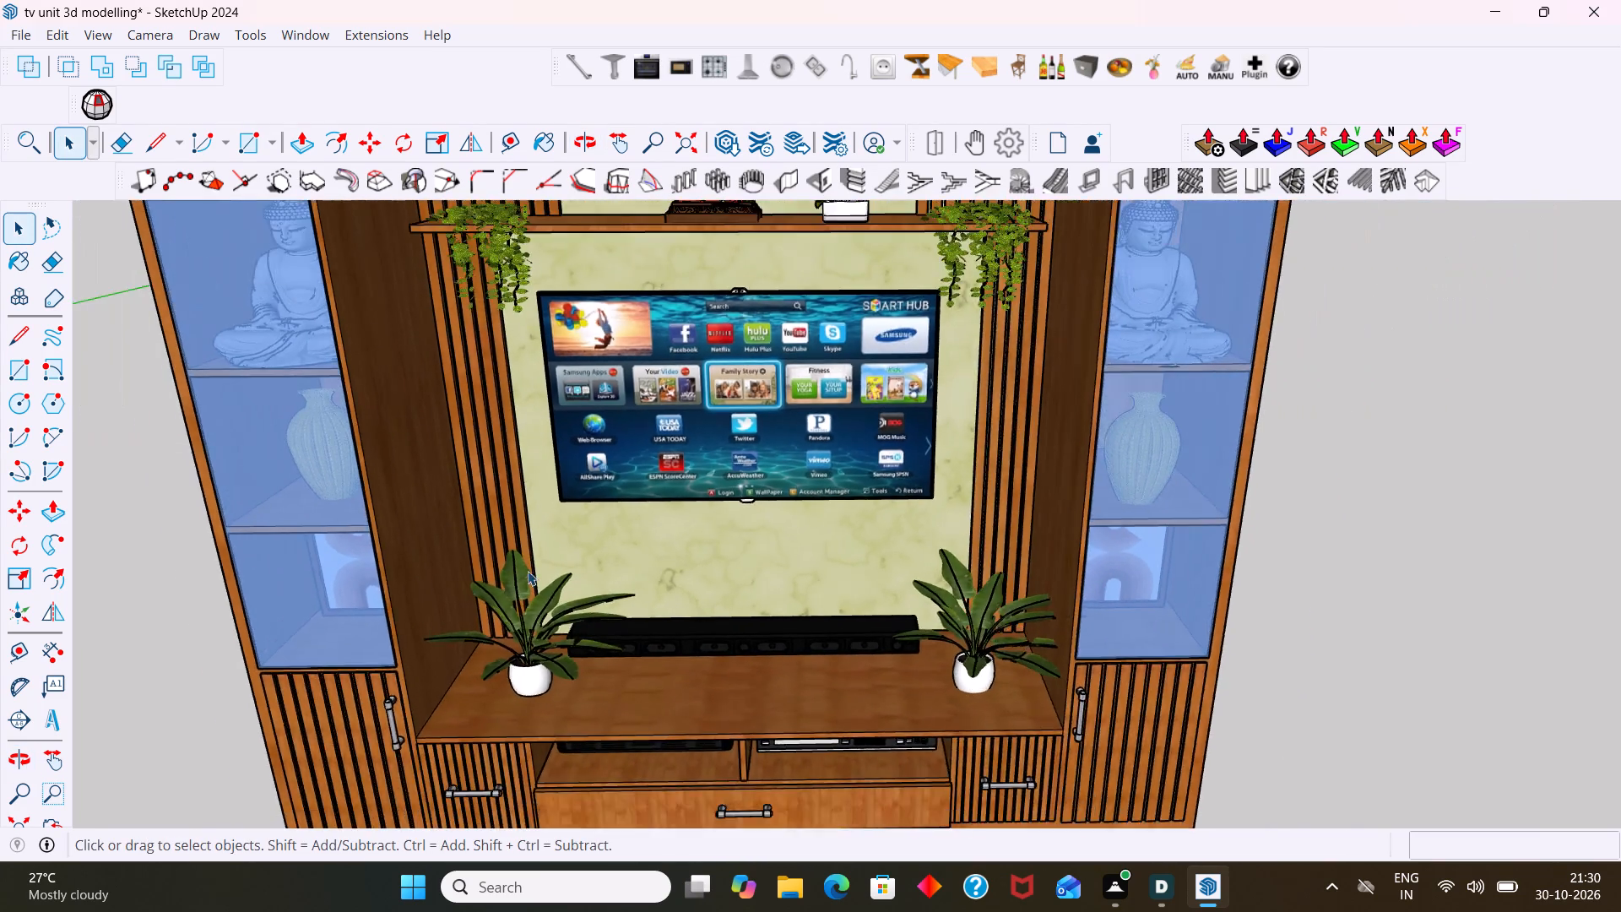
scroll(528, 571, down, 6)
Configure the left cabinet's glass door as a hinge joint with its axis at the outer lower corner, and set the open position.
click(379, 442)
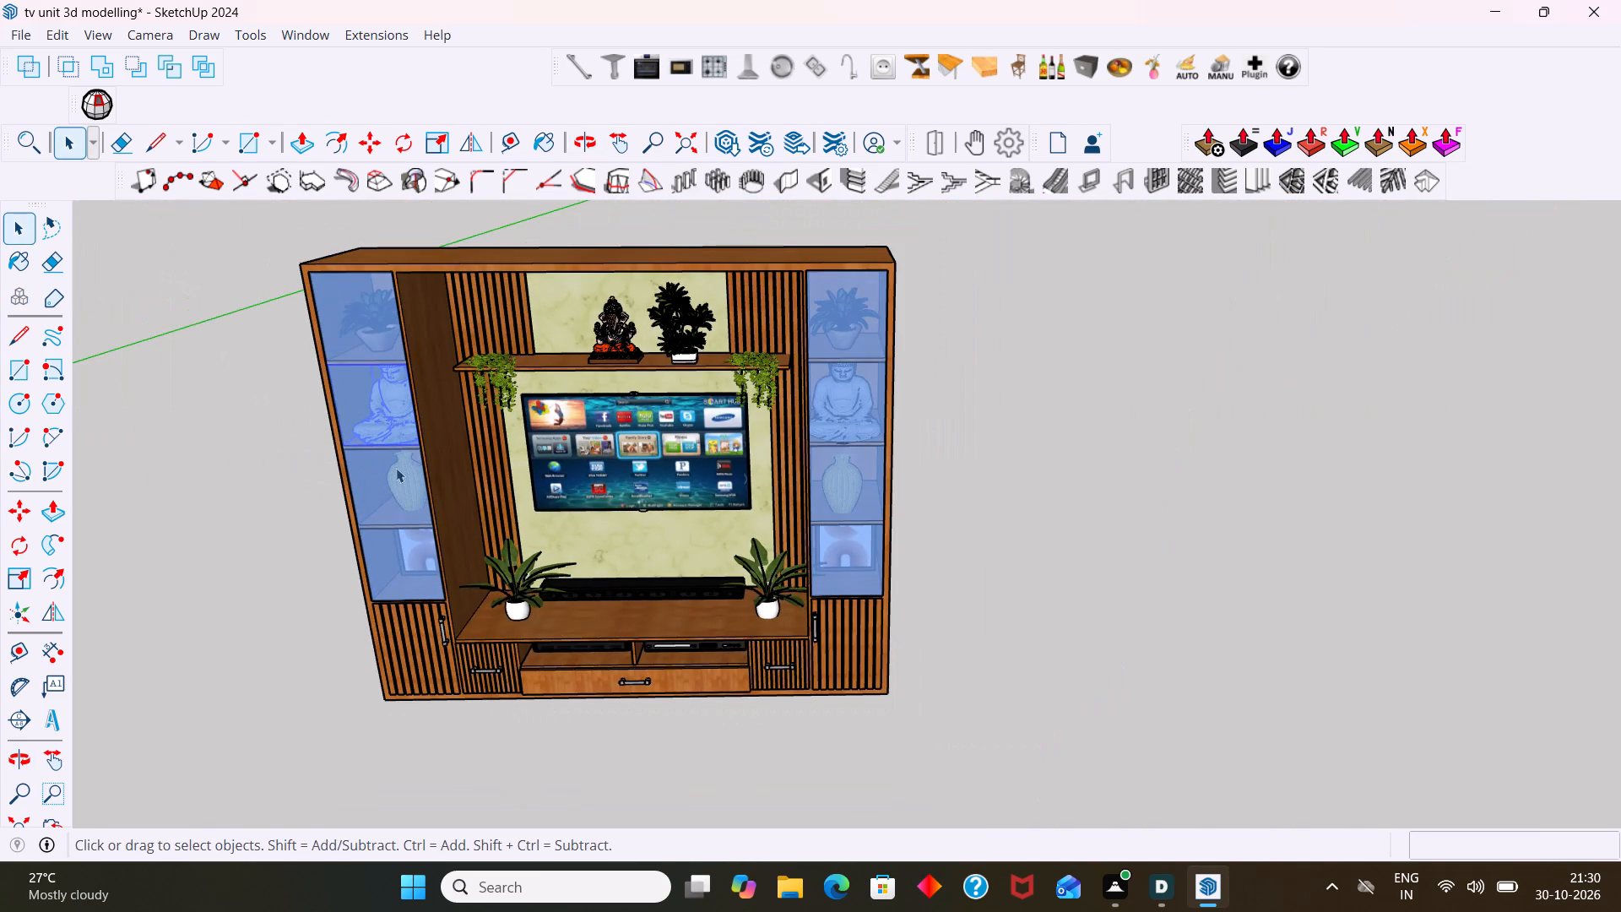
click(155, 462)
click(339, 336)
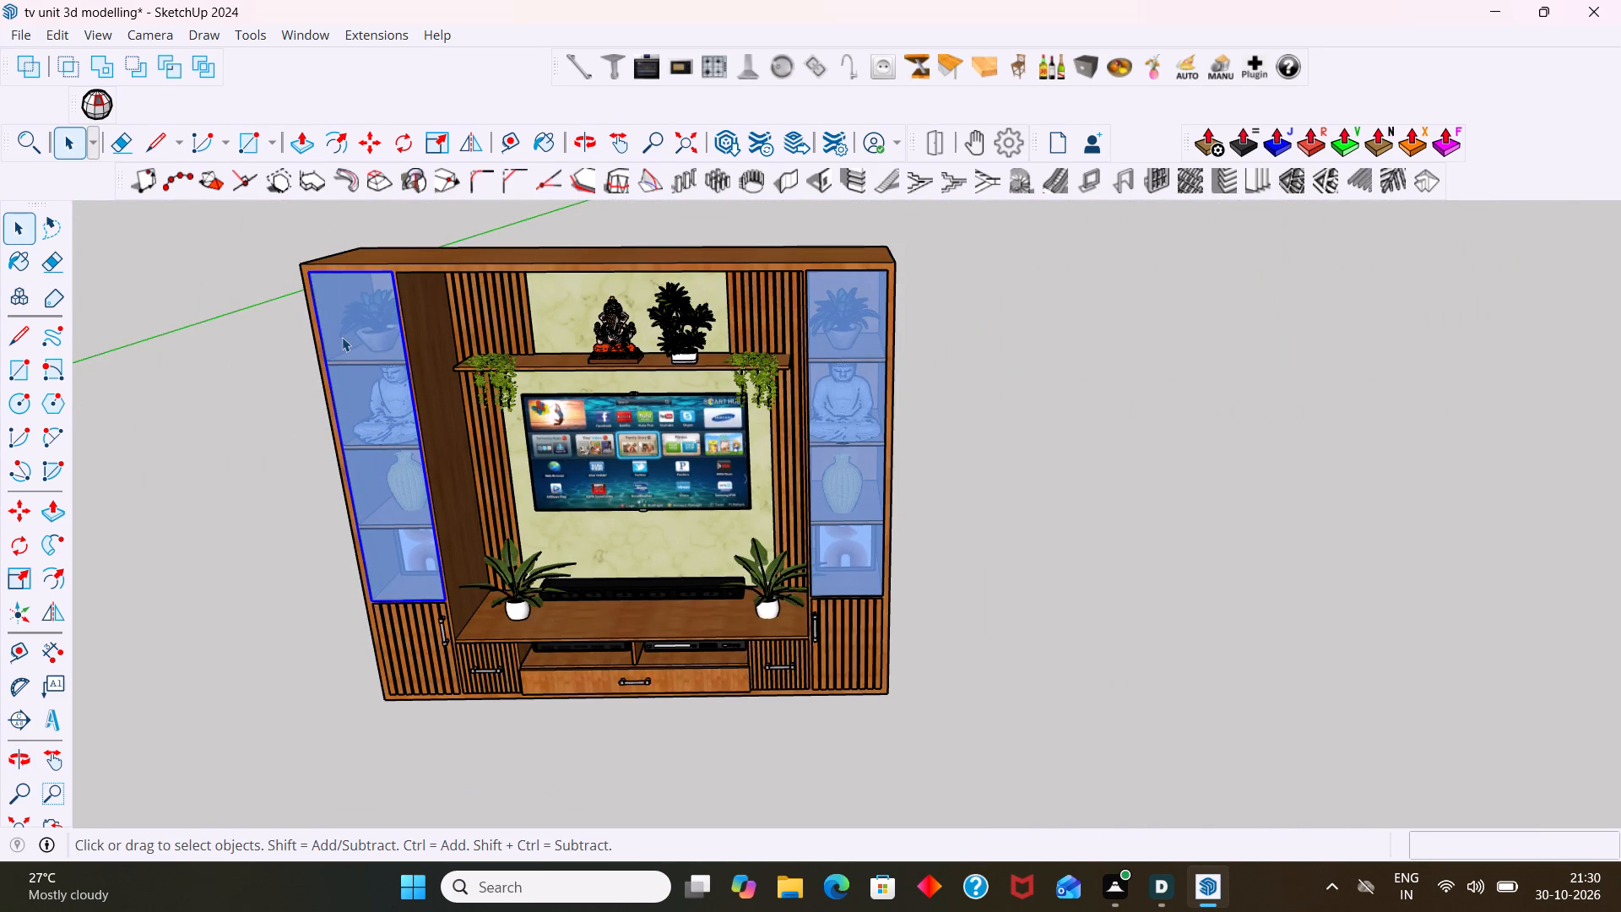
click(1004, 144)
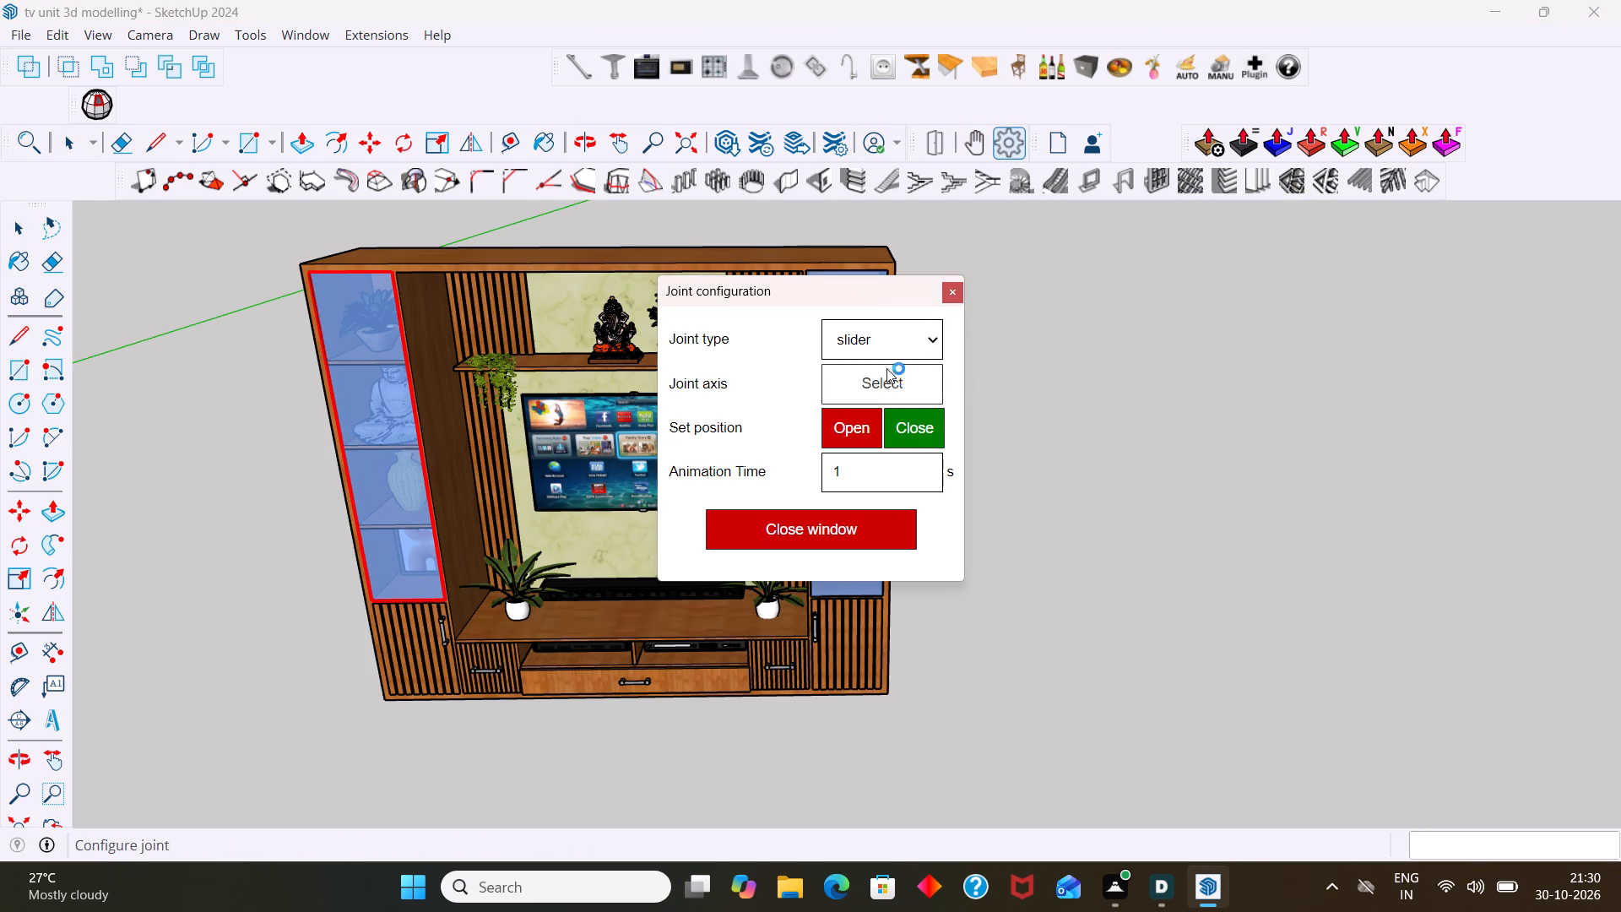
click(926, 334)
click(898, 403)
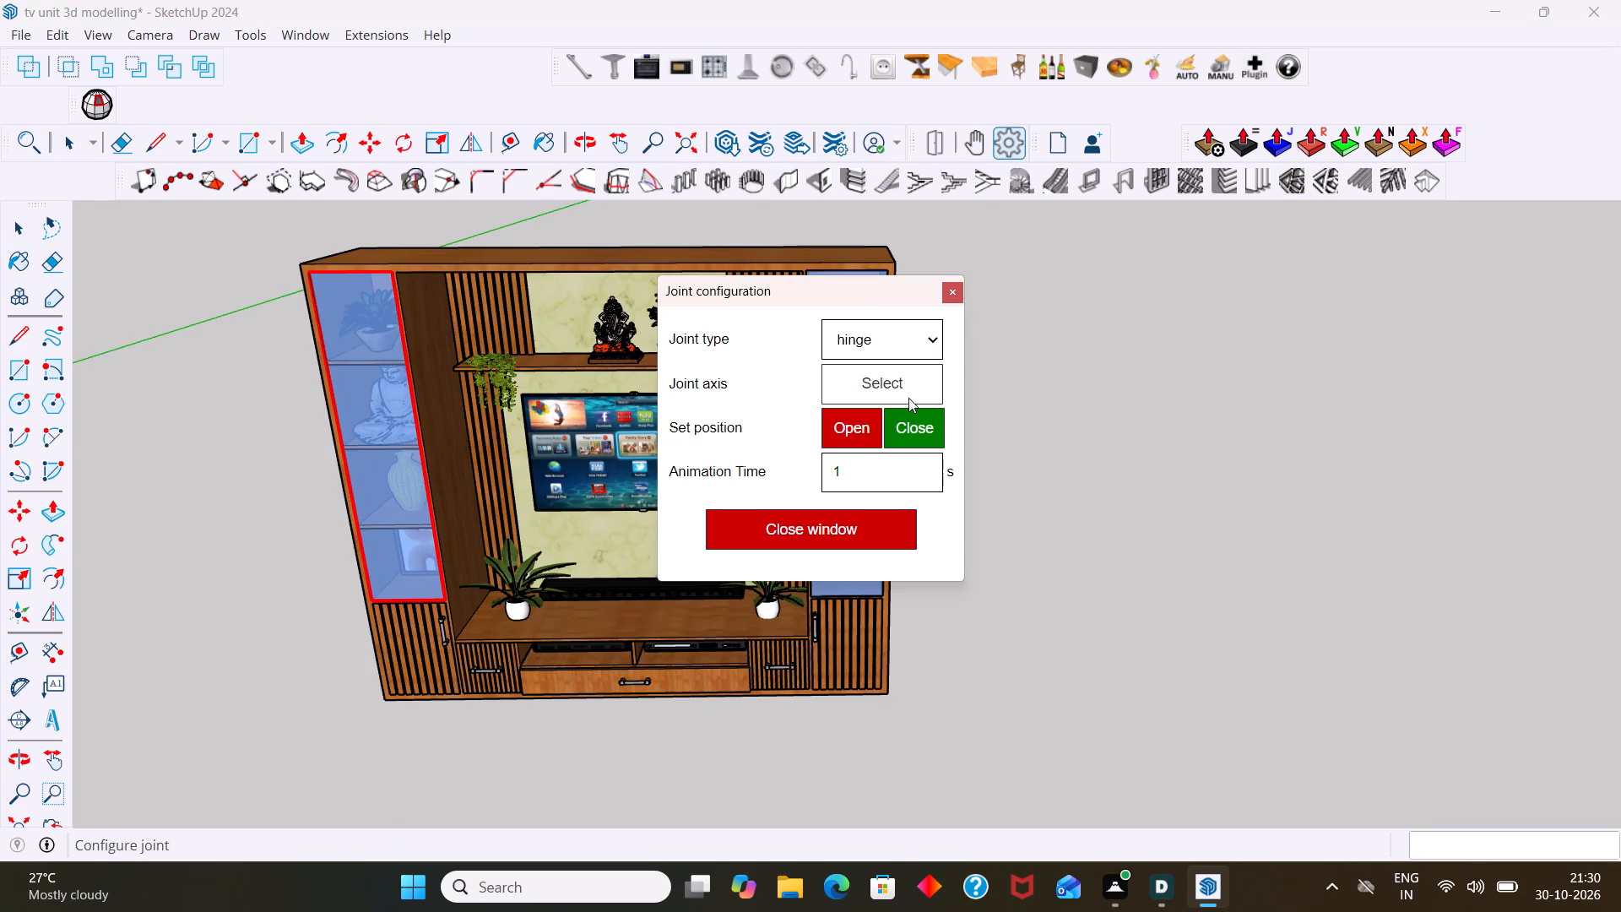
click(903, 394)
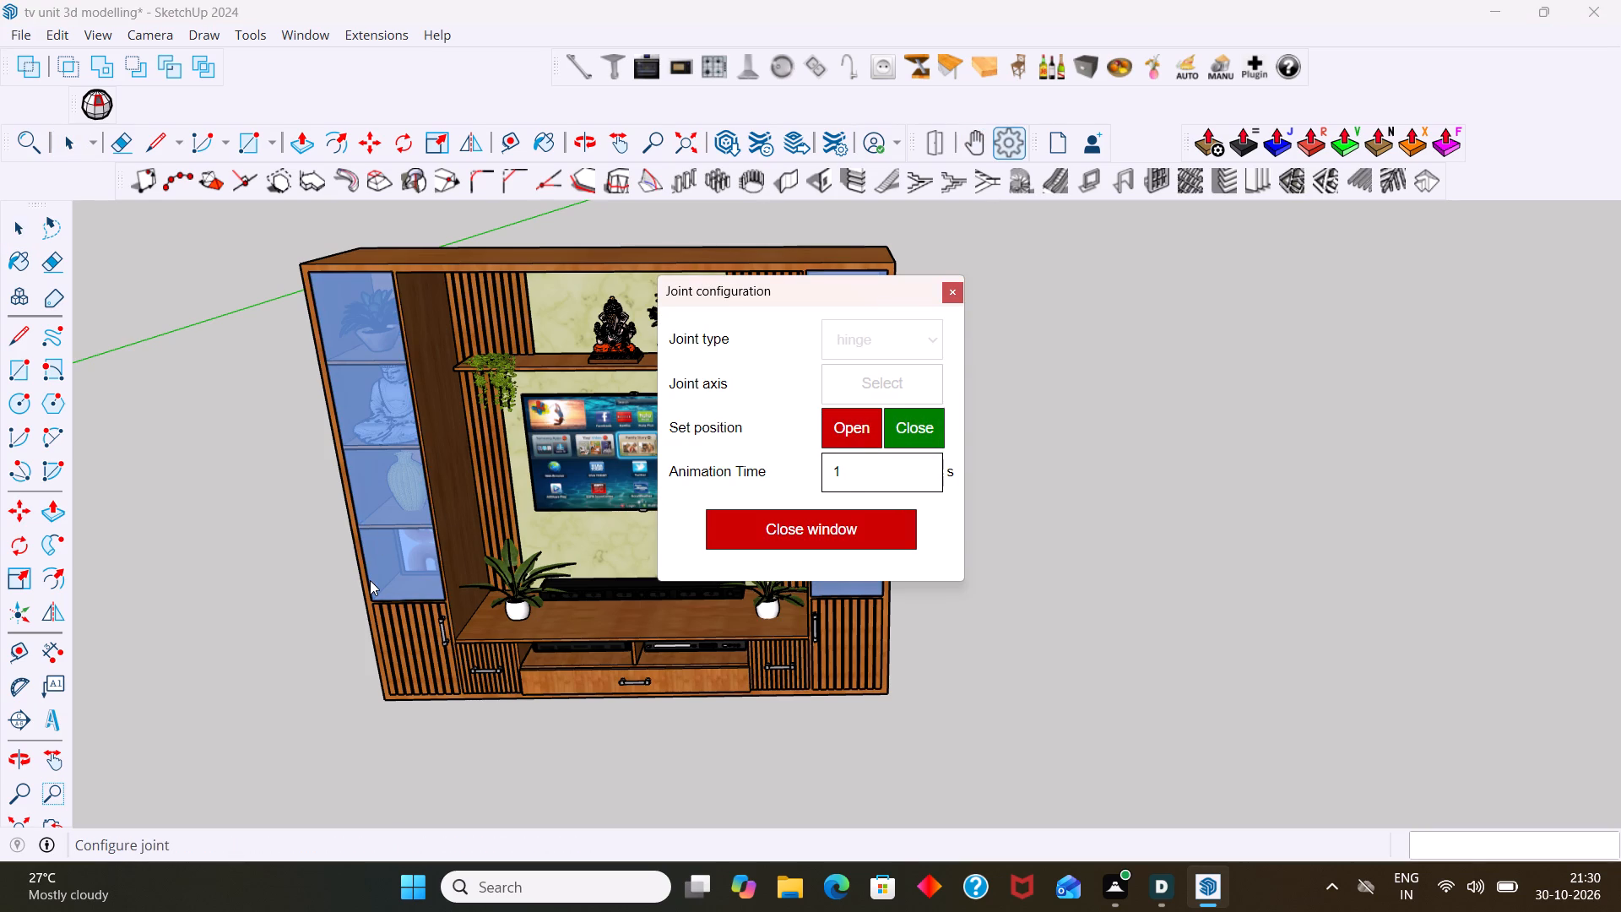
click(367, 582)
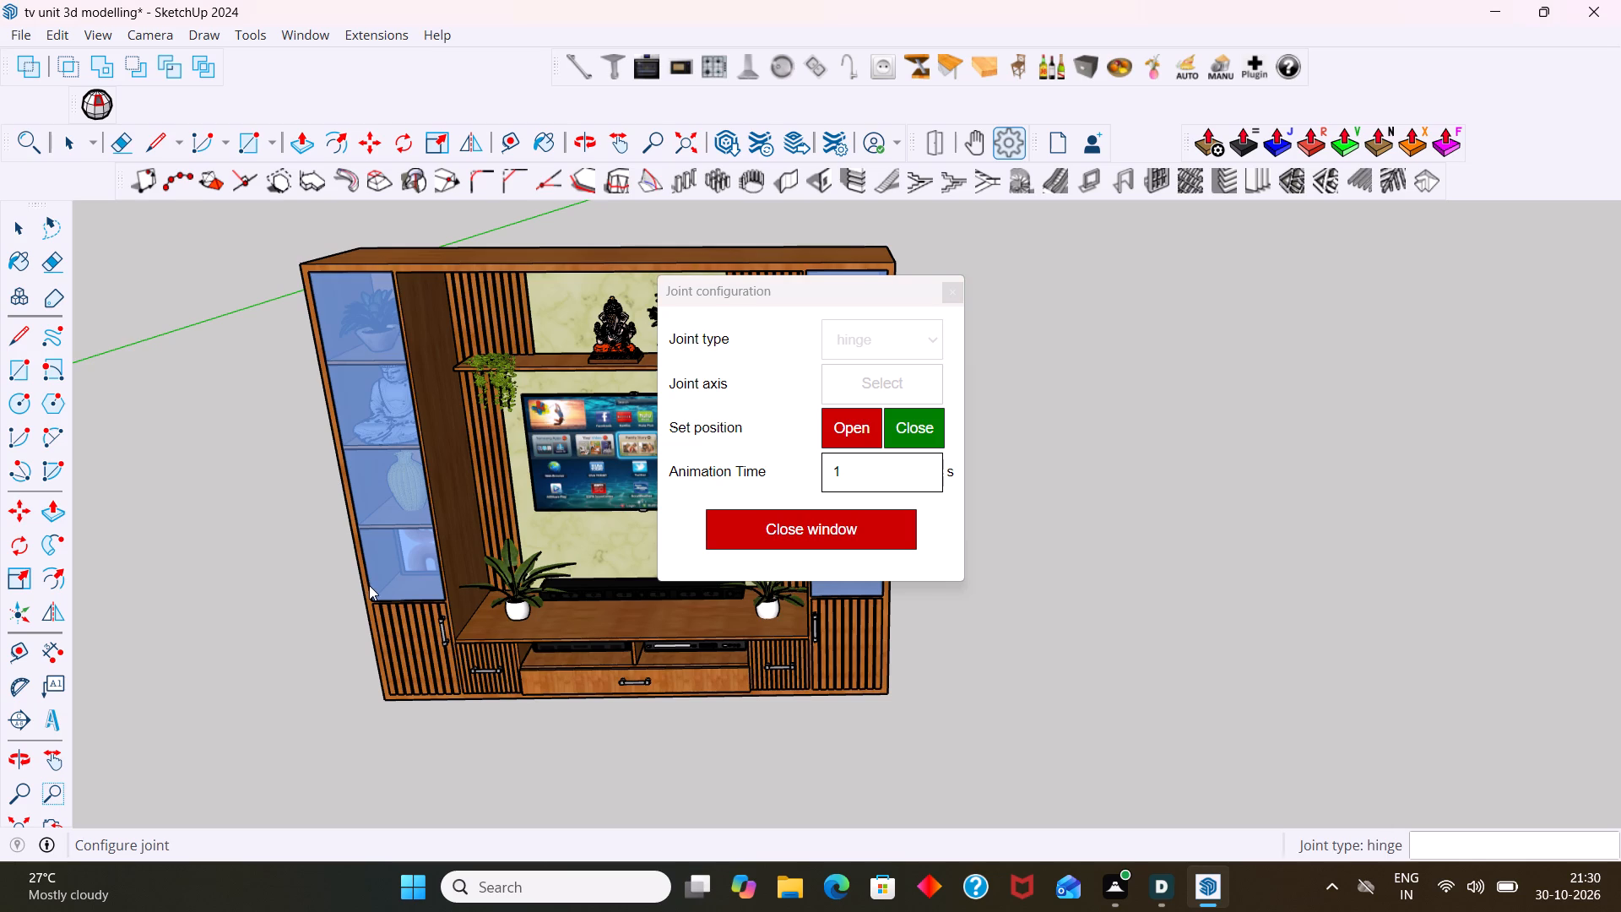
scroll(371, 591, up, 5)
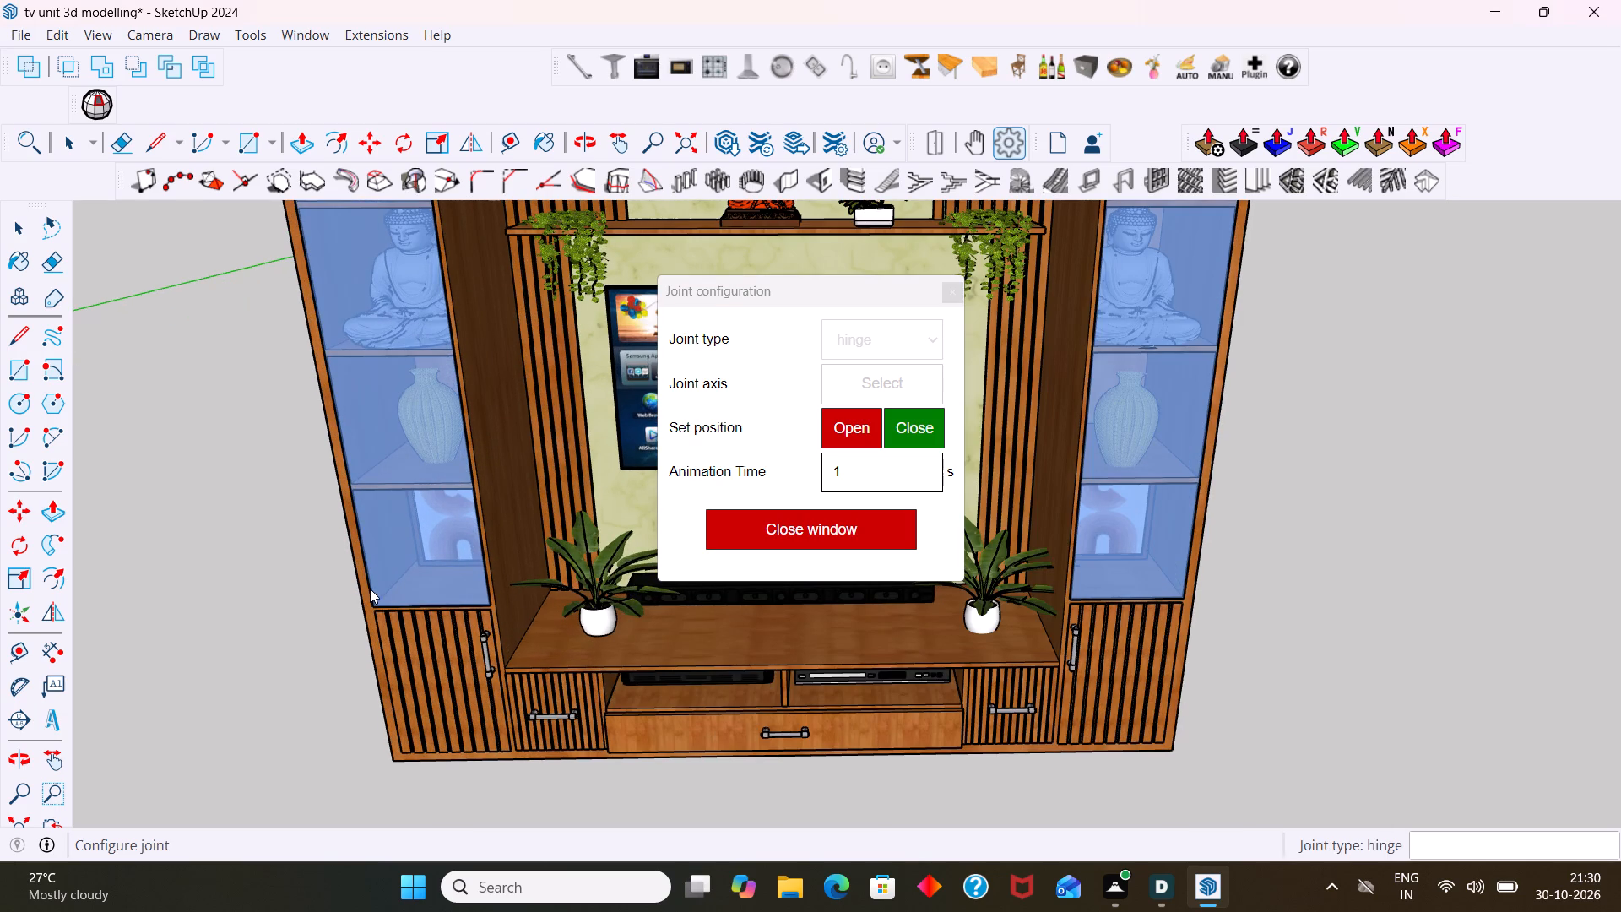
click(367, 591)
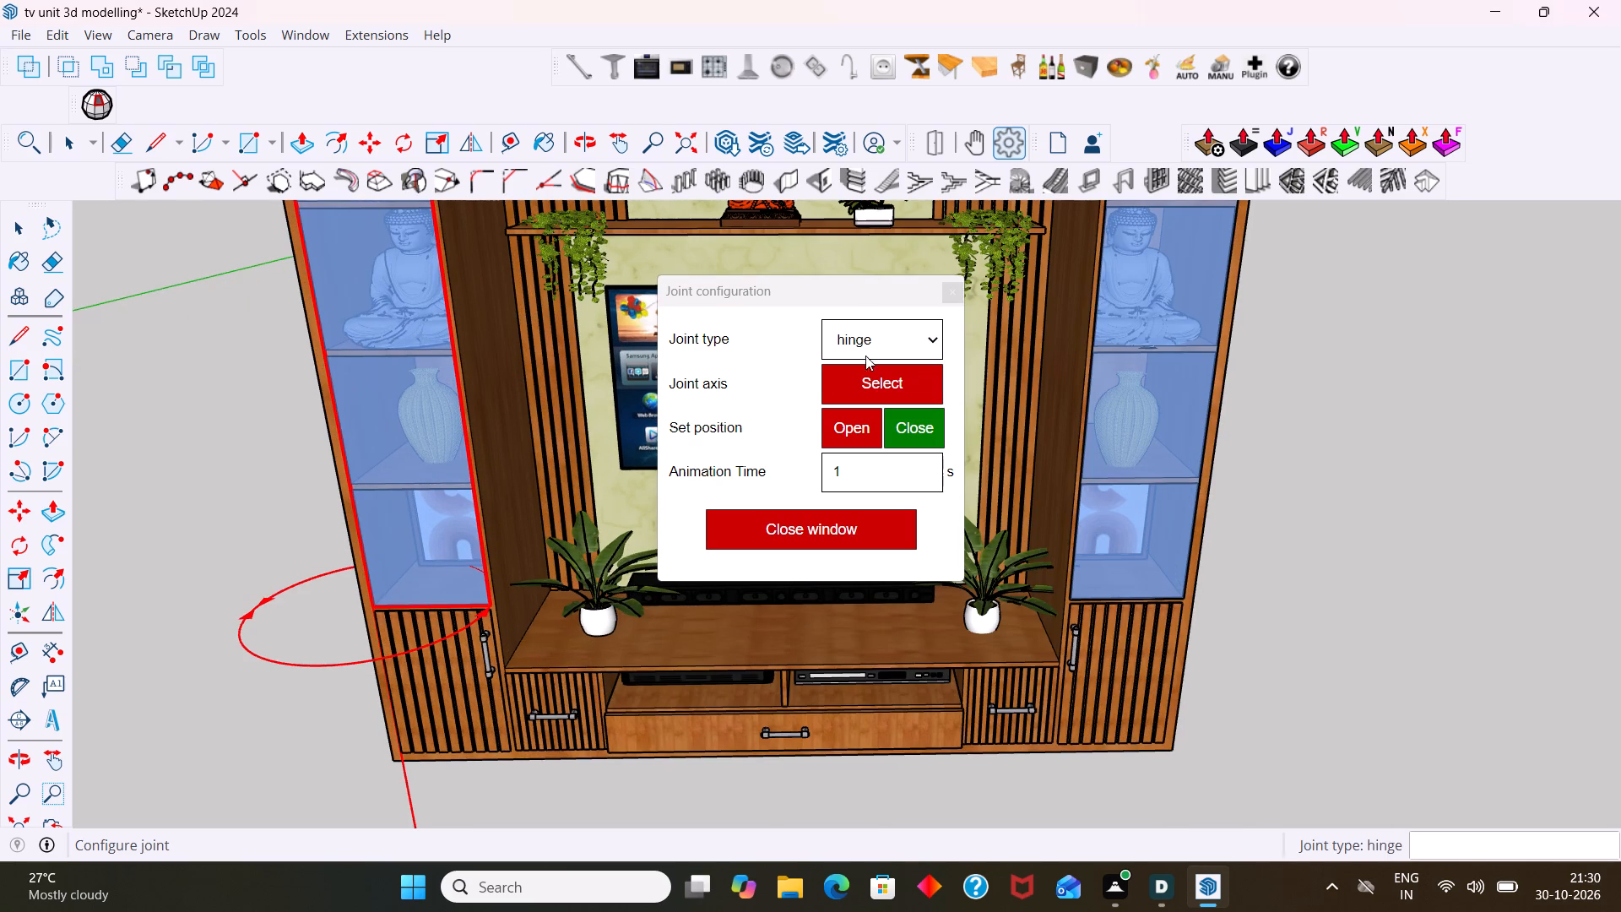
click(857, 422)
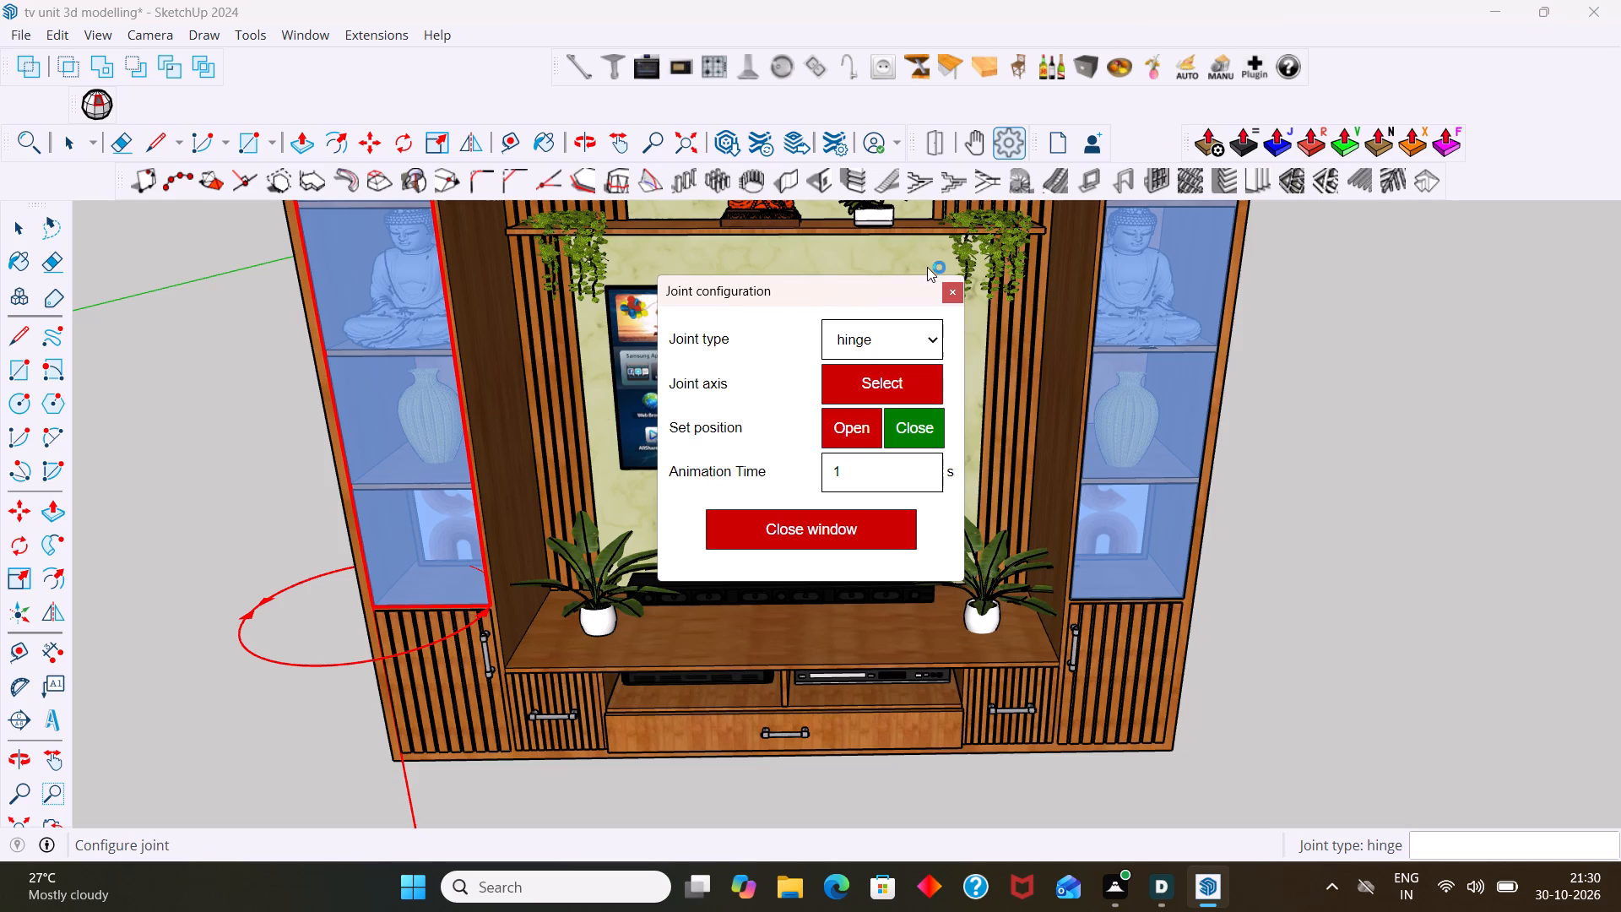
Swing the left glass door outward about its hinge by a distance of about 107.
click(977, 152)
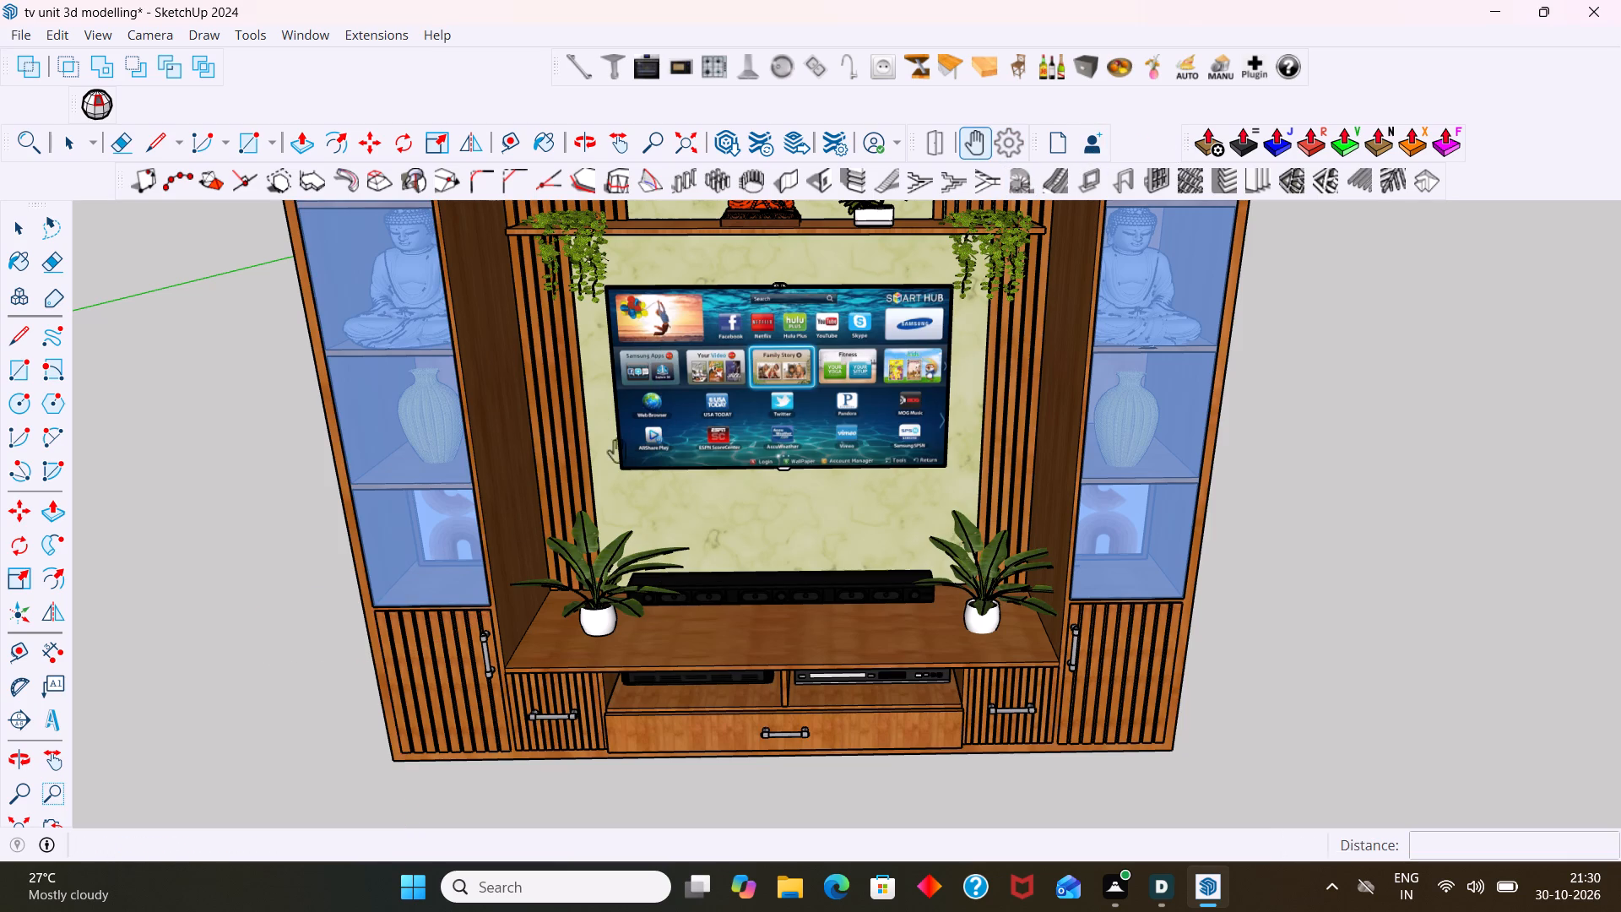
click(456, 507)
scroll(299, 567, down, 3)
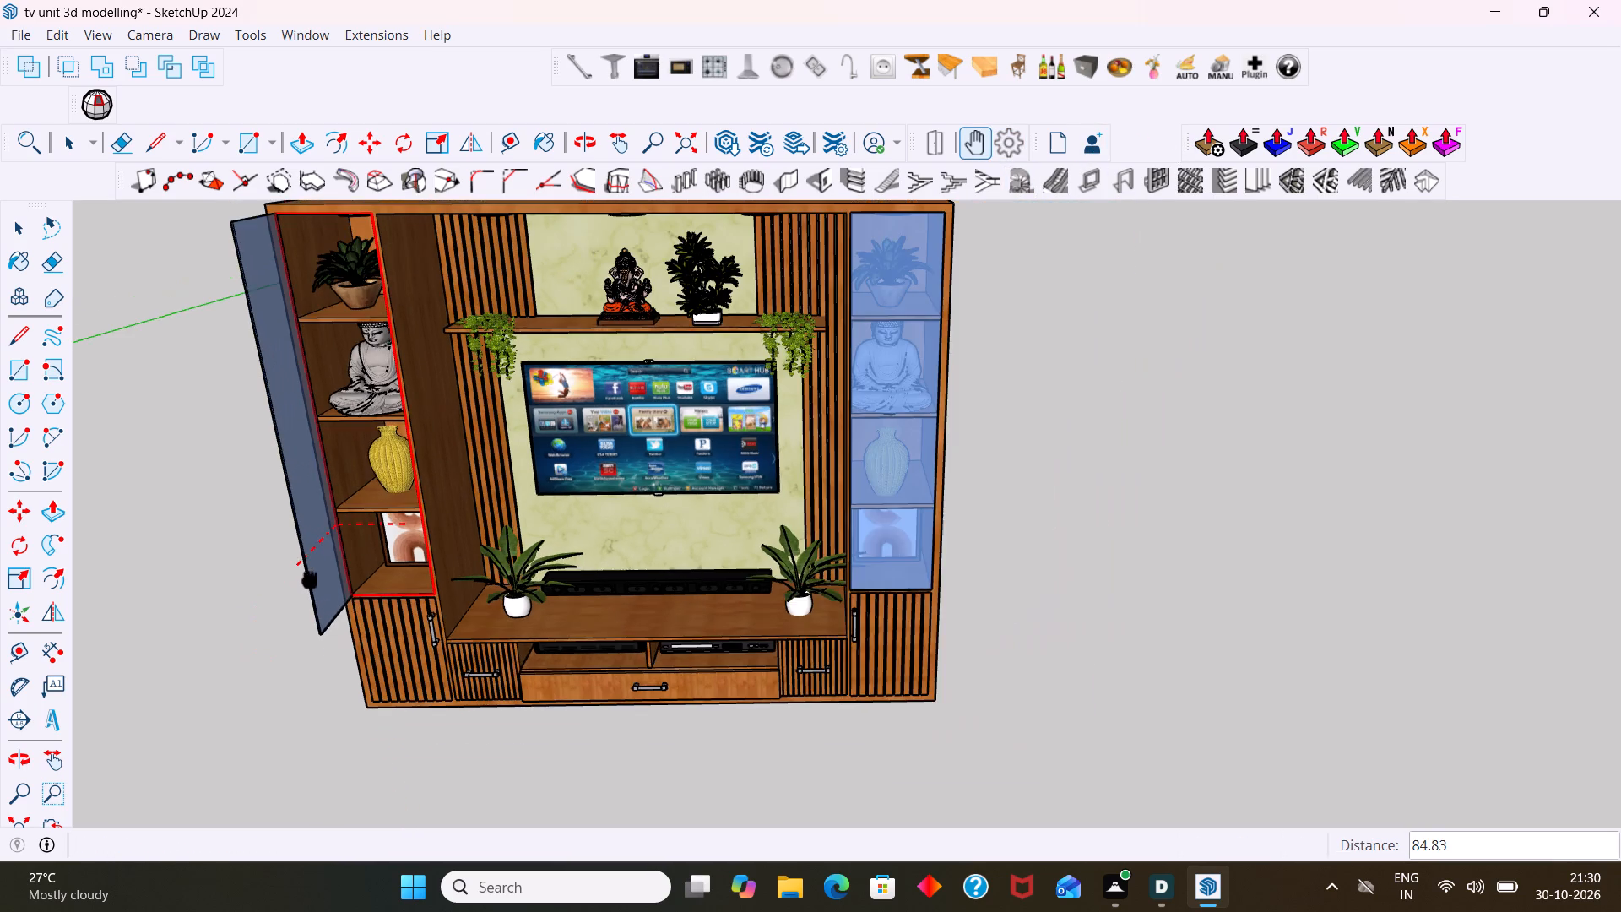
scroll(296, 567, down, 1)
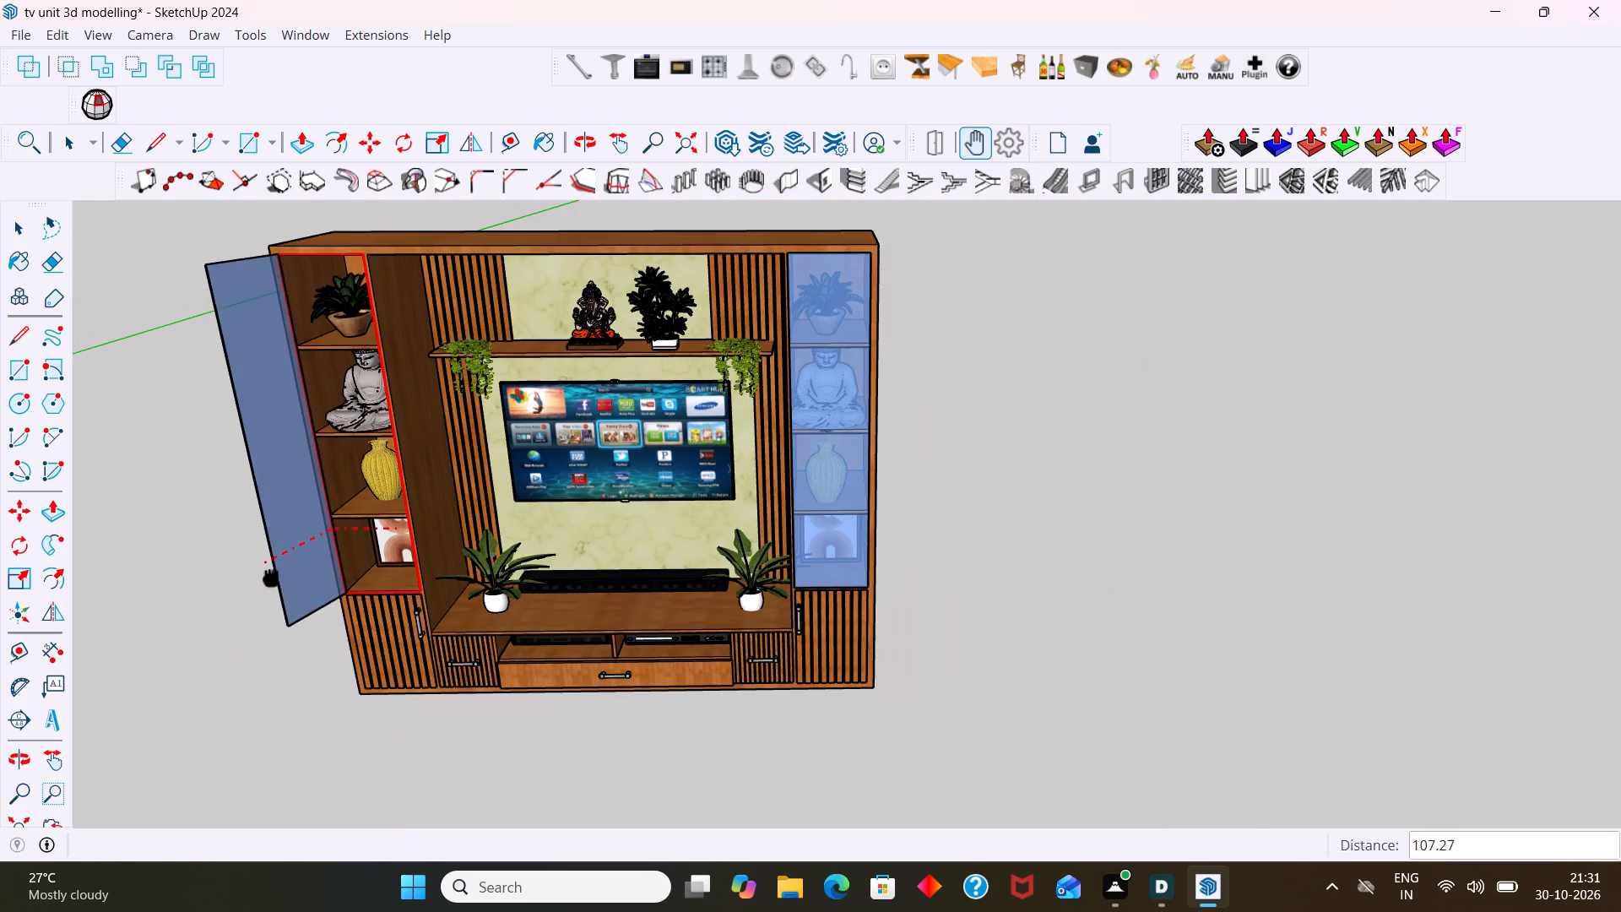
click(257, 565)
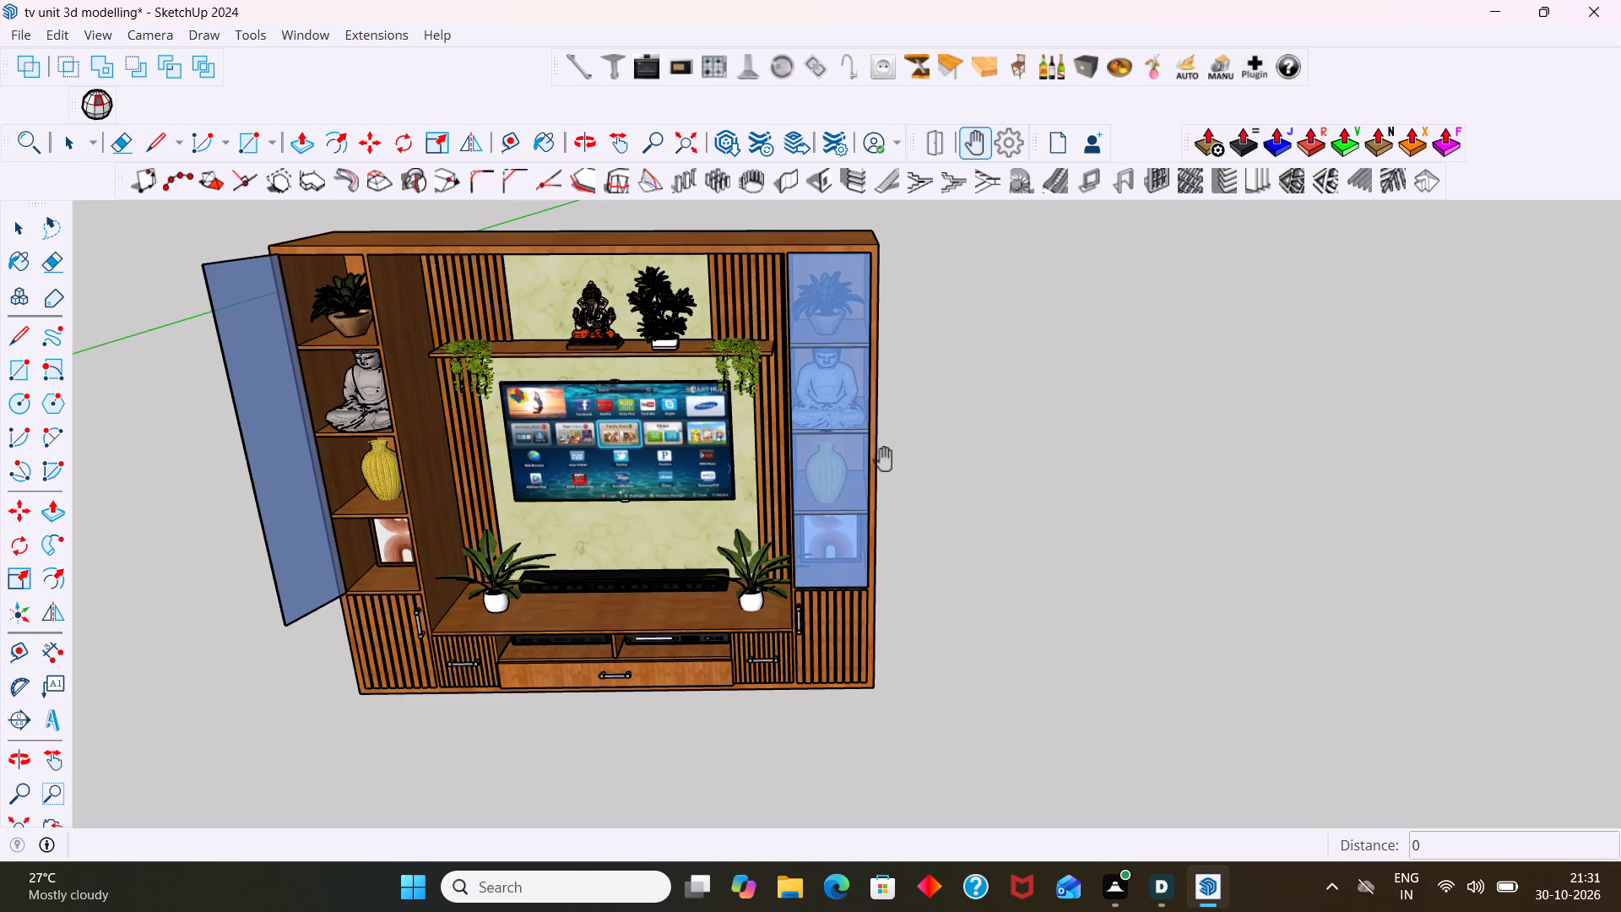
Toggle the left glass door's hinge joint to swing the door closed.
scroll(870, 428, down, 2)
click(939, 143)
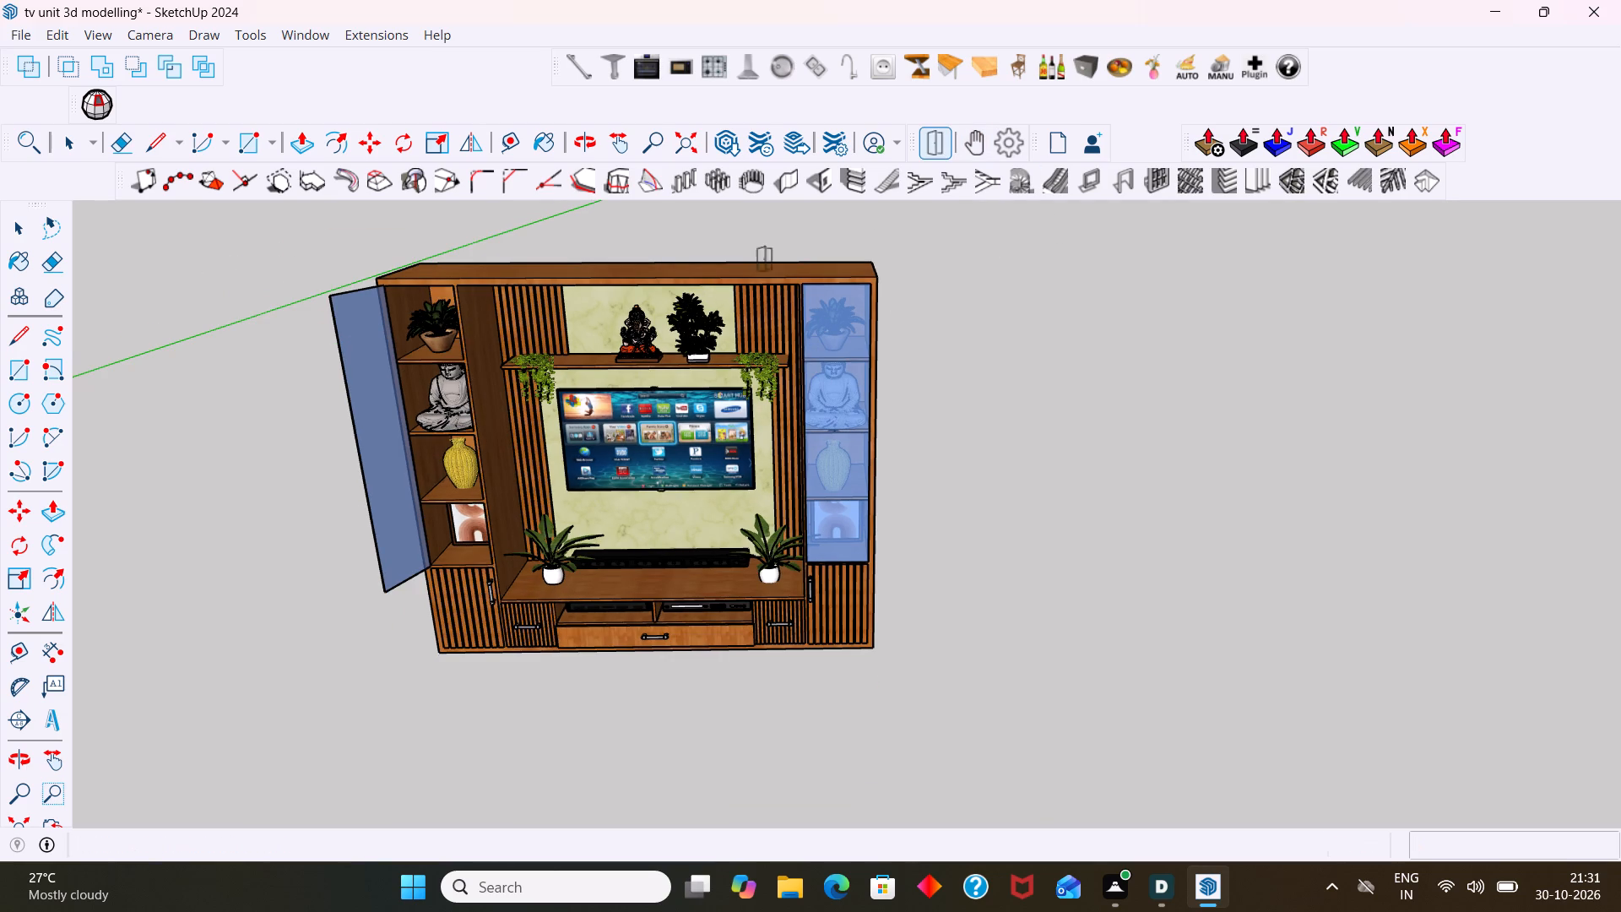
click(357, 467)
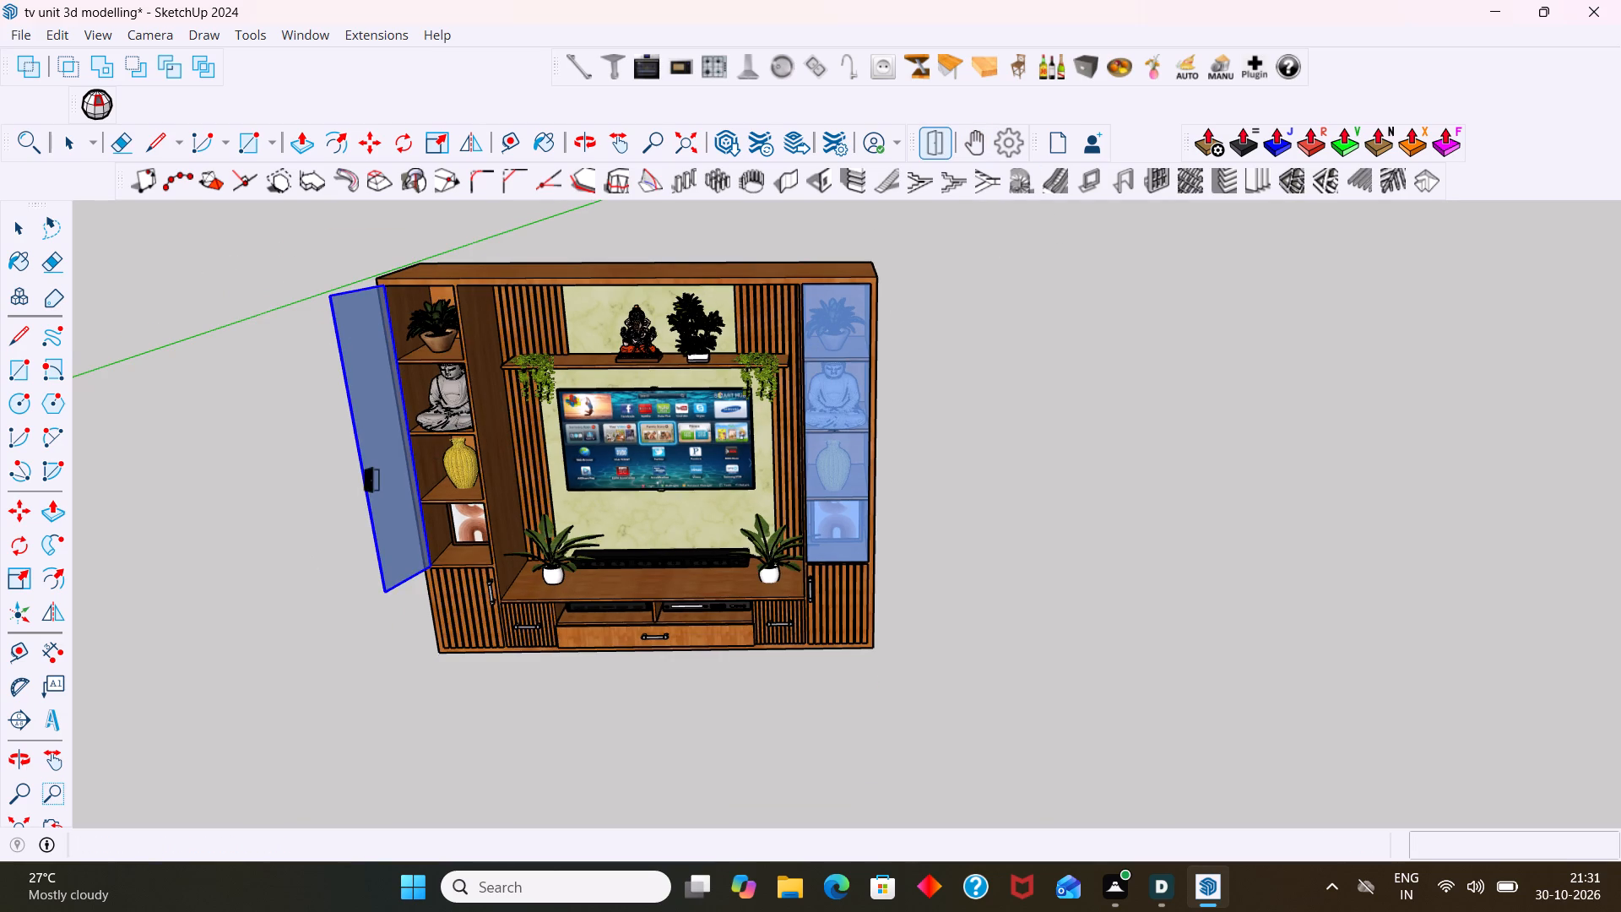
click(360, 467)
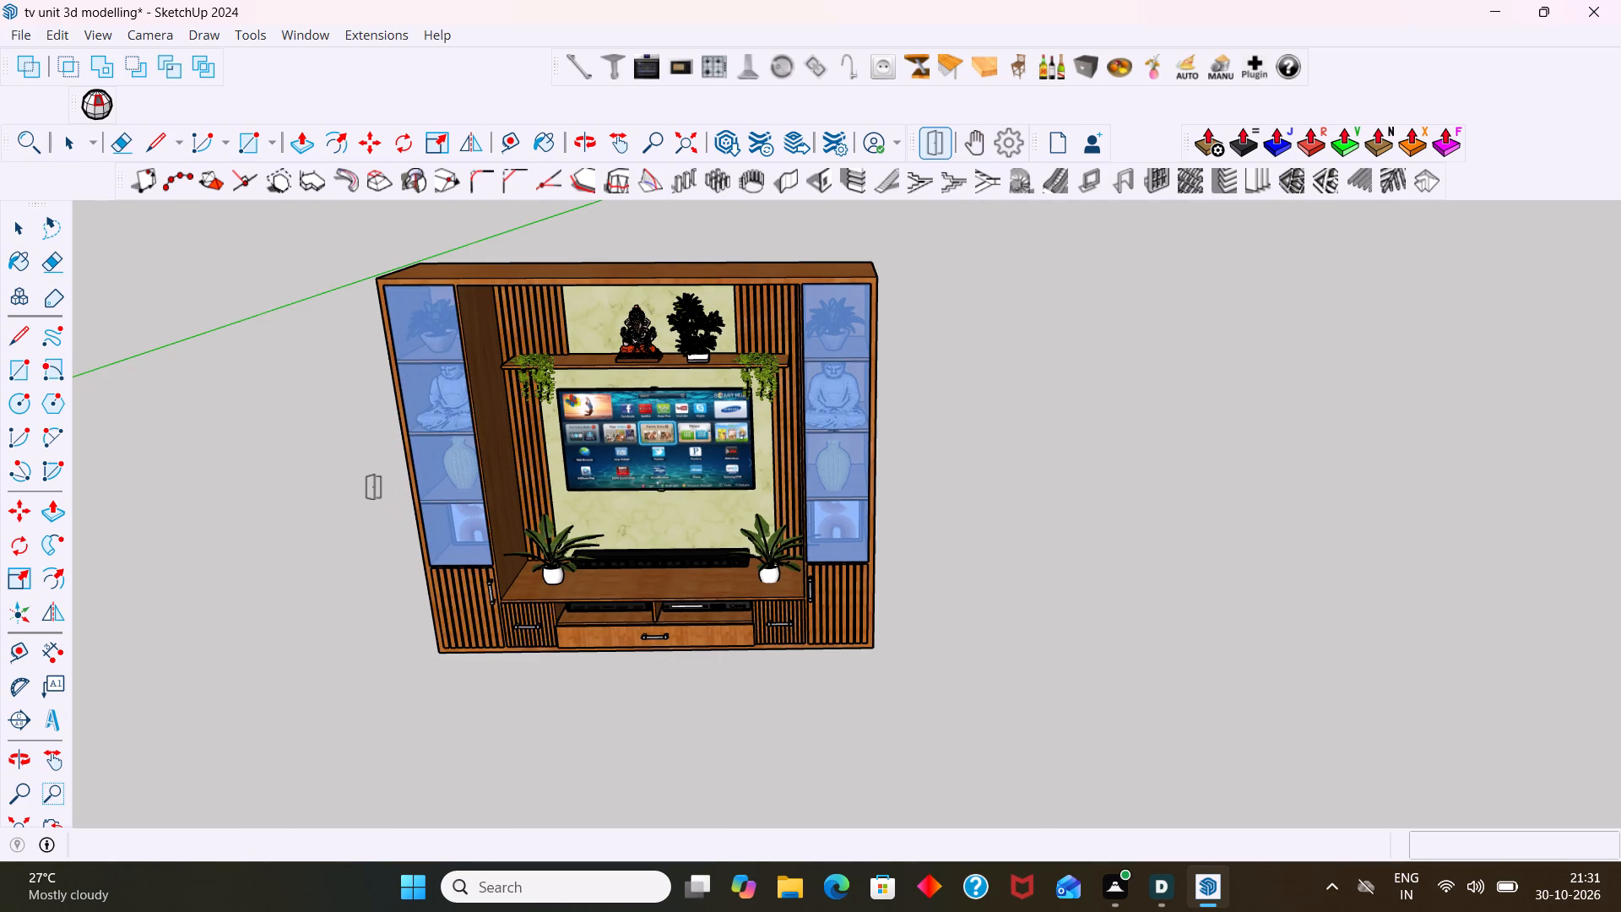
key(space)
click(1237, 512)
Place a bar handle component on the left glass door, at the shelf just below the Buddha statue.
scroll(902, 489, down, 3)
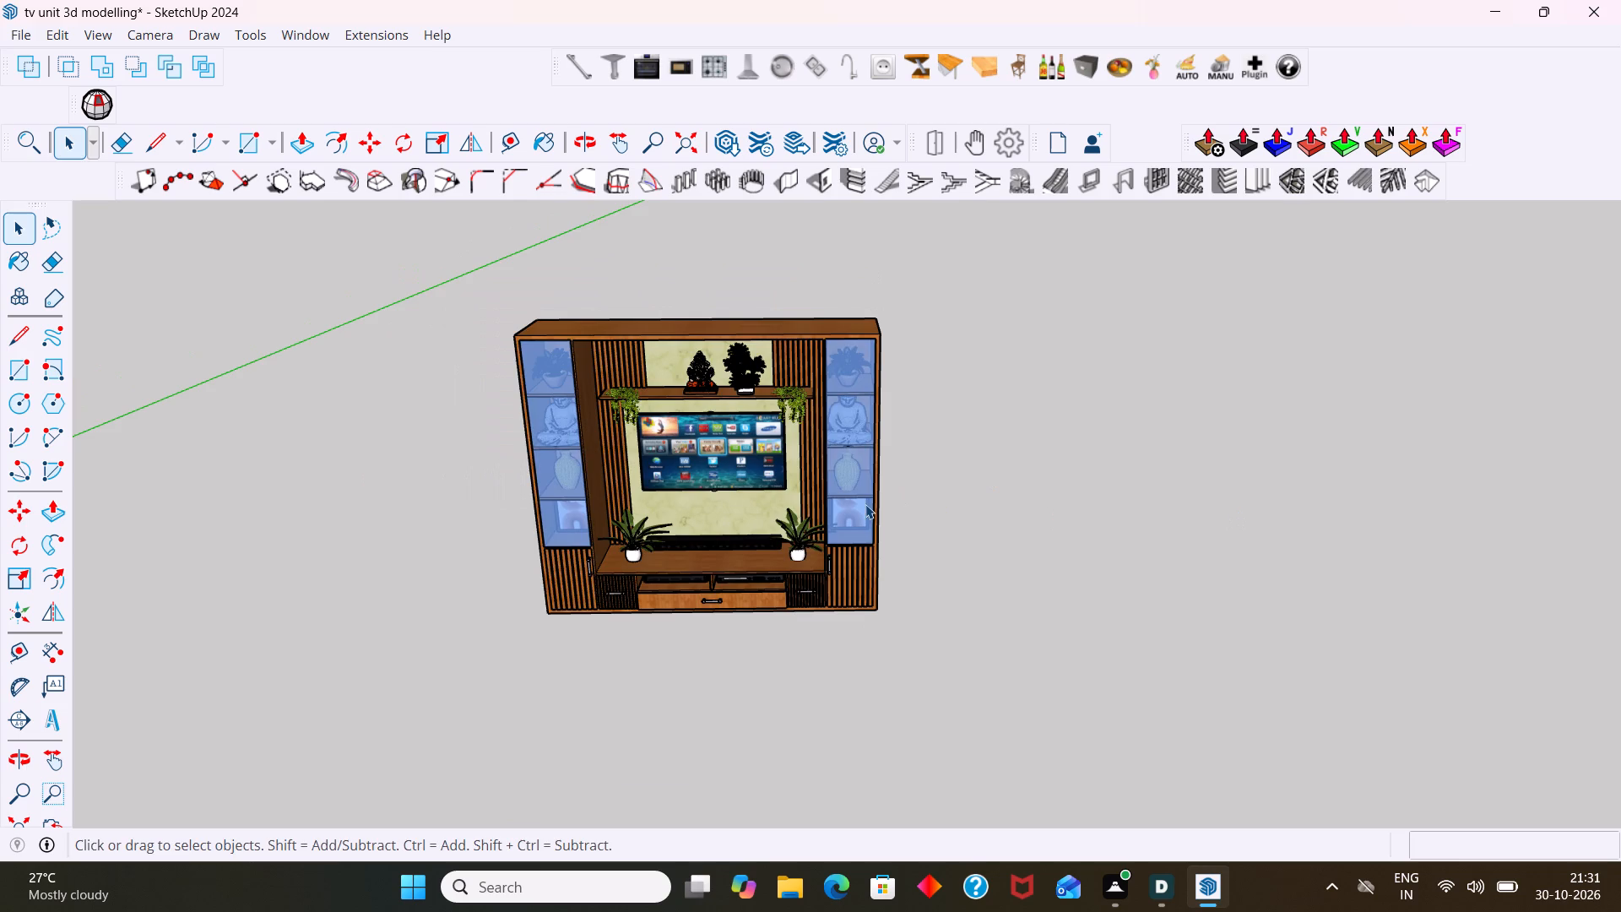
middle_drag(873, 504, 1206, 446)
scroll(688, 475, up, 4)
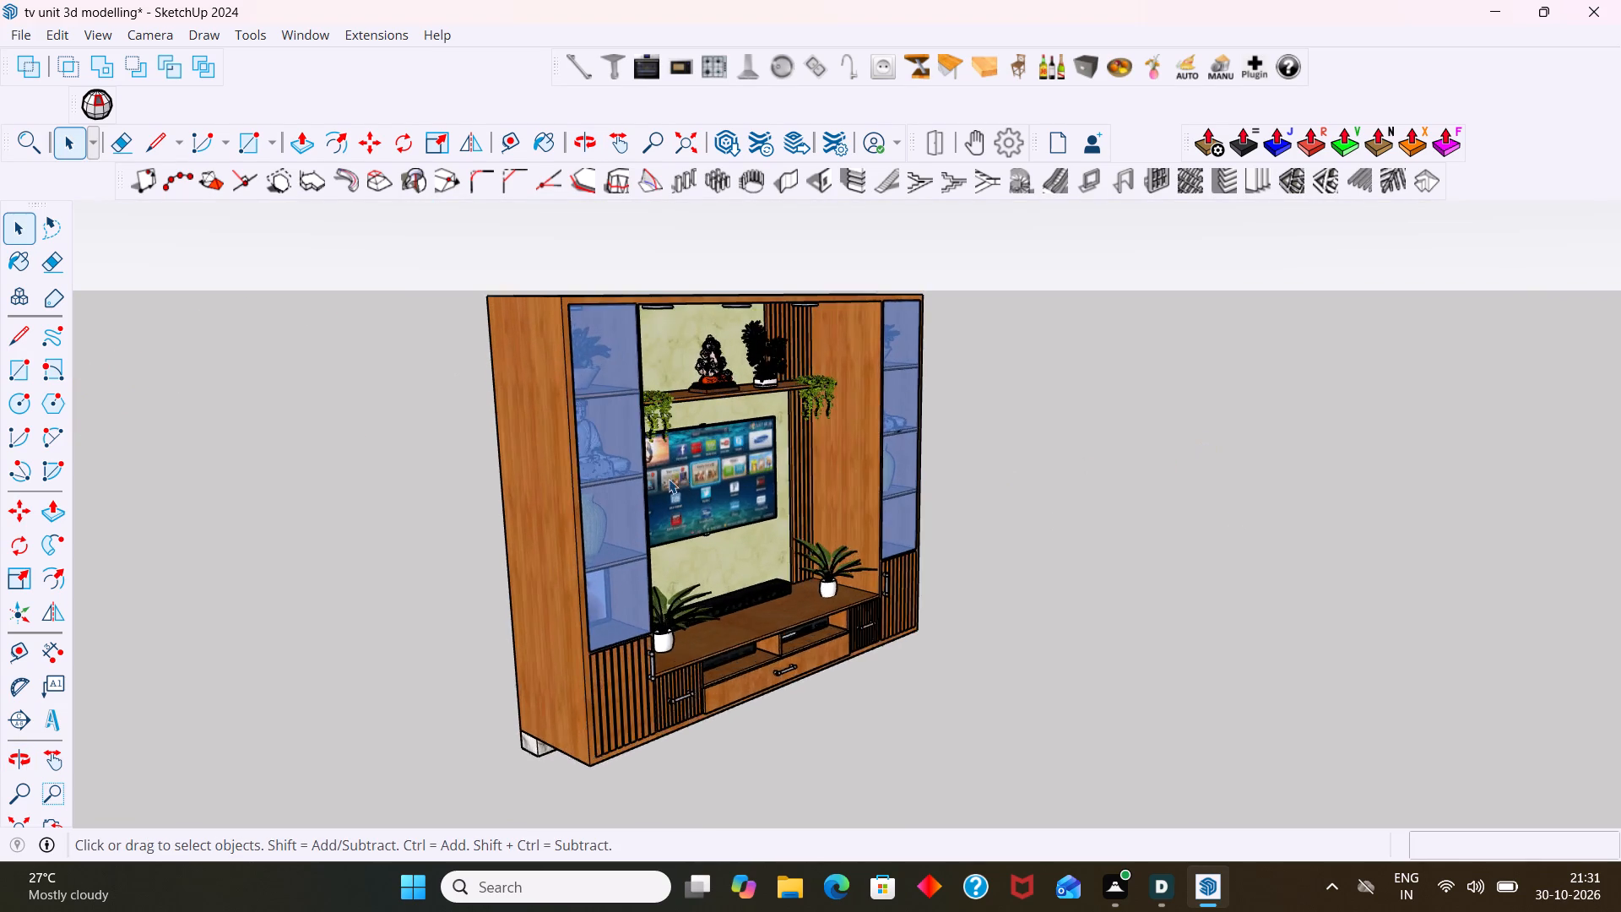
scroll(669, 479, up, 1)
middle_drag(648, 478, 577, 507)
scroll(589, 502, down, 7)
middle_drag(627, 479, 604, 483)
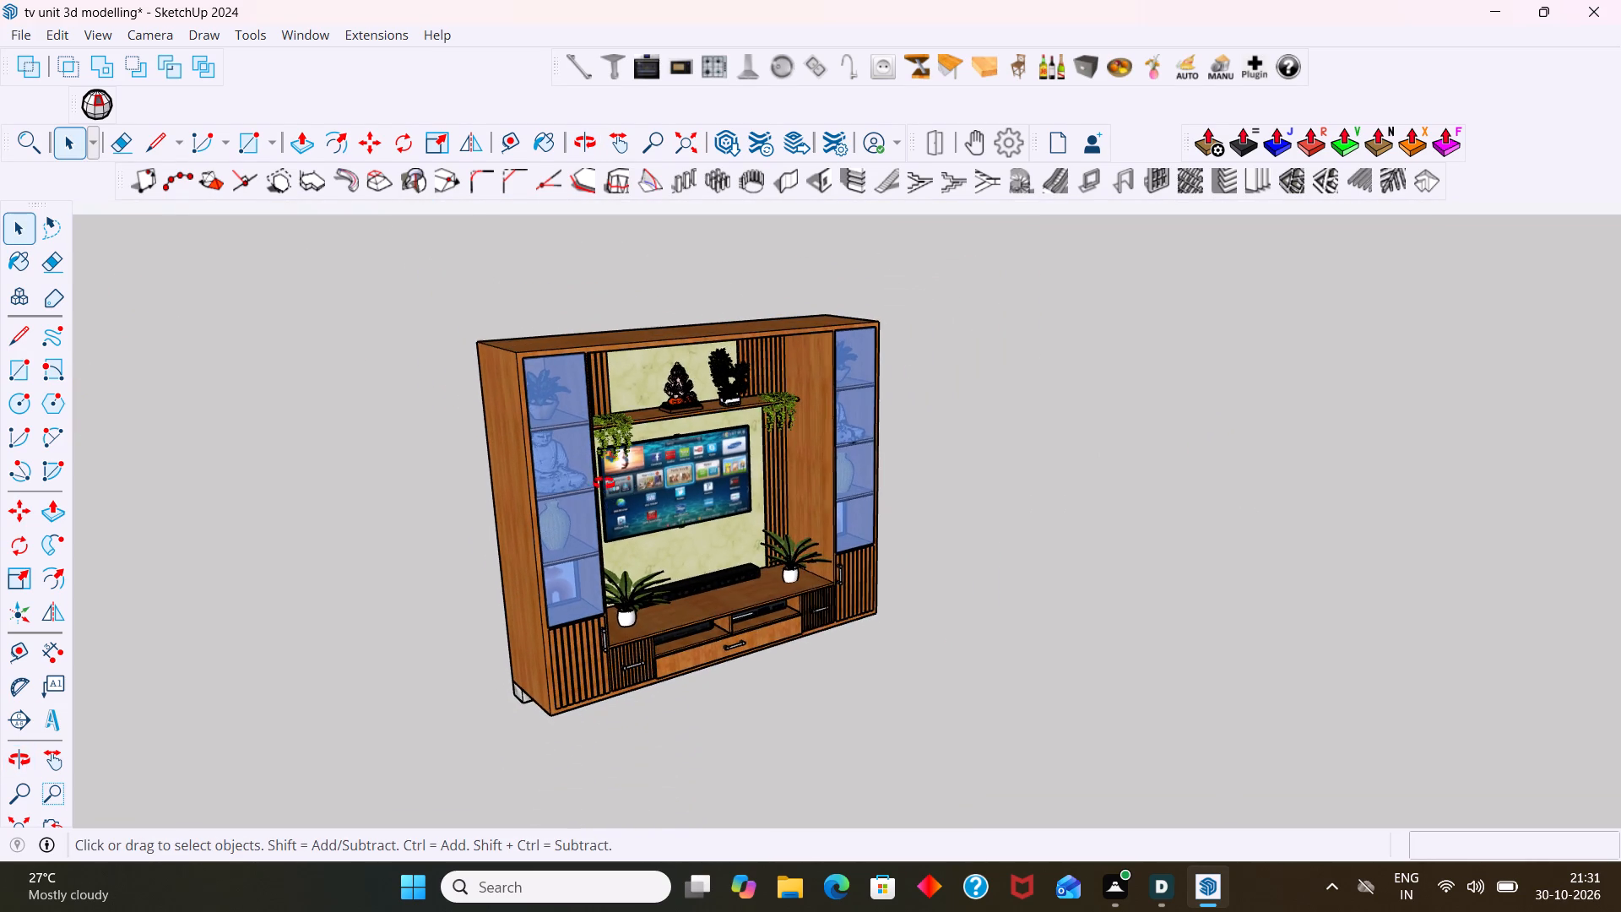
middle_drag(604, 483, 491, 503)
click(579, 74)
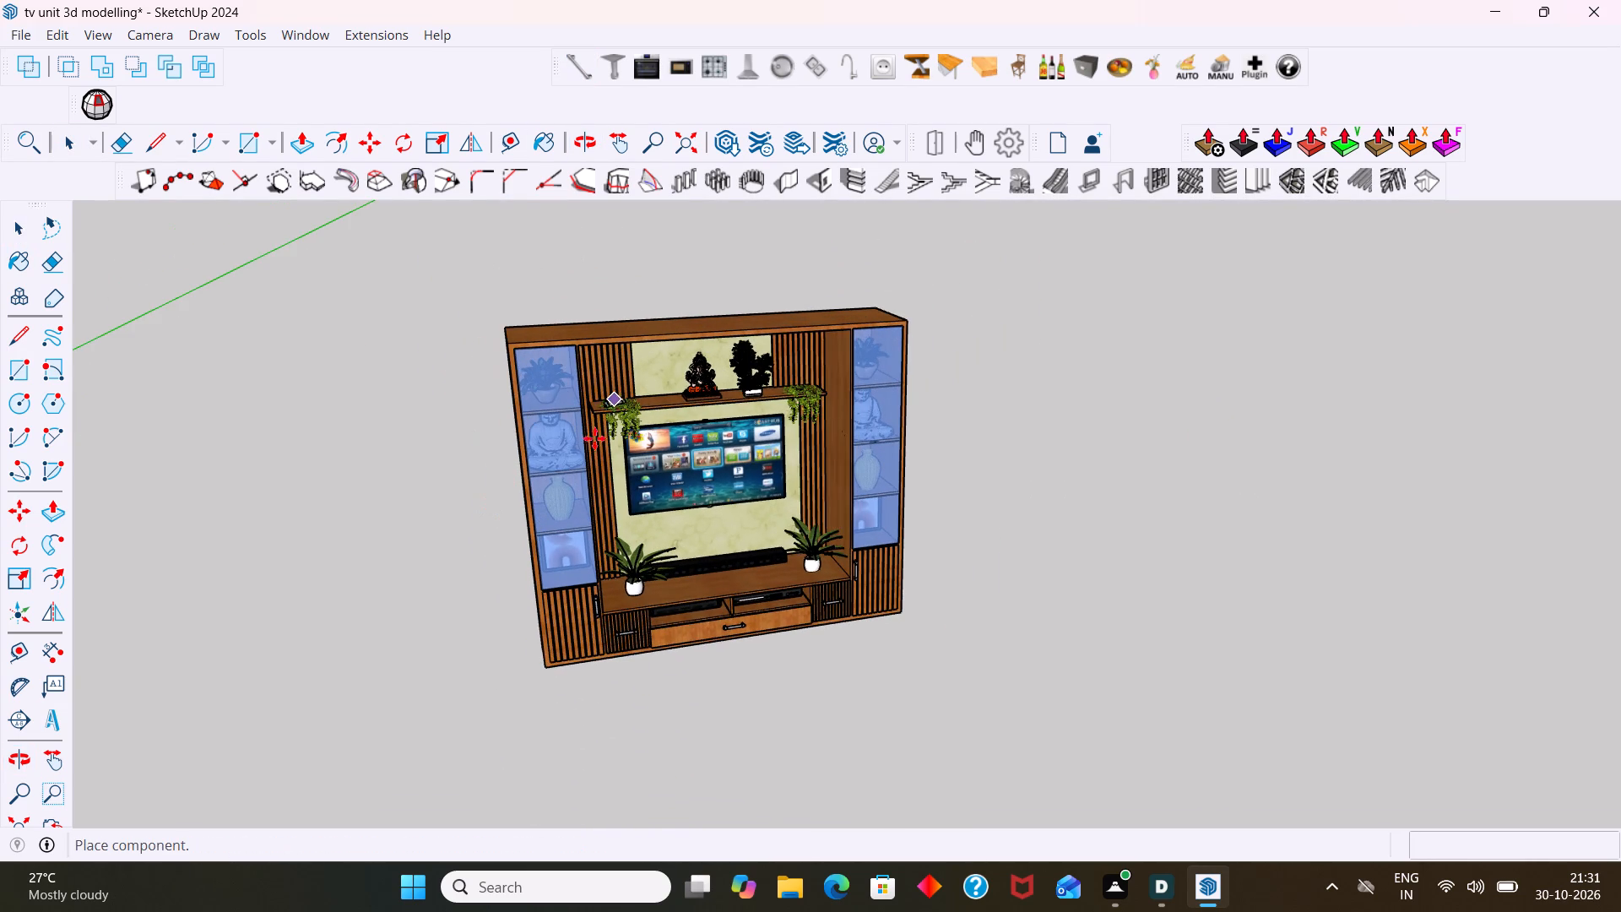
scroll(579, 488, up, 12)
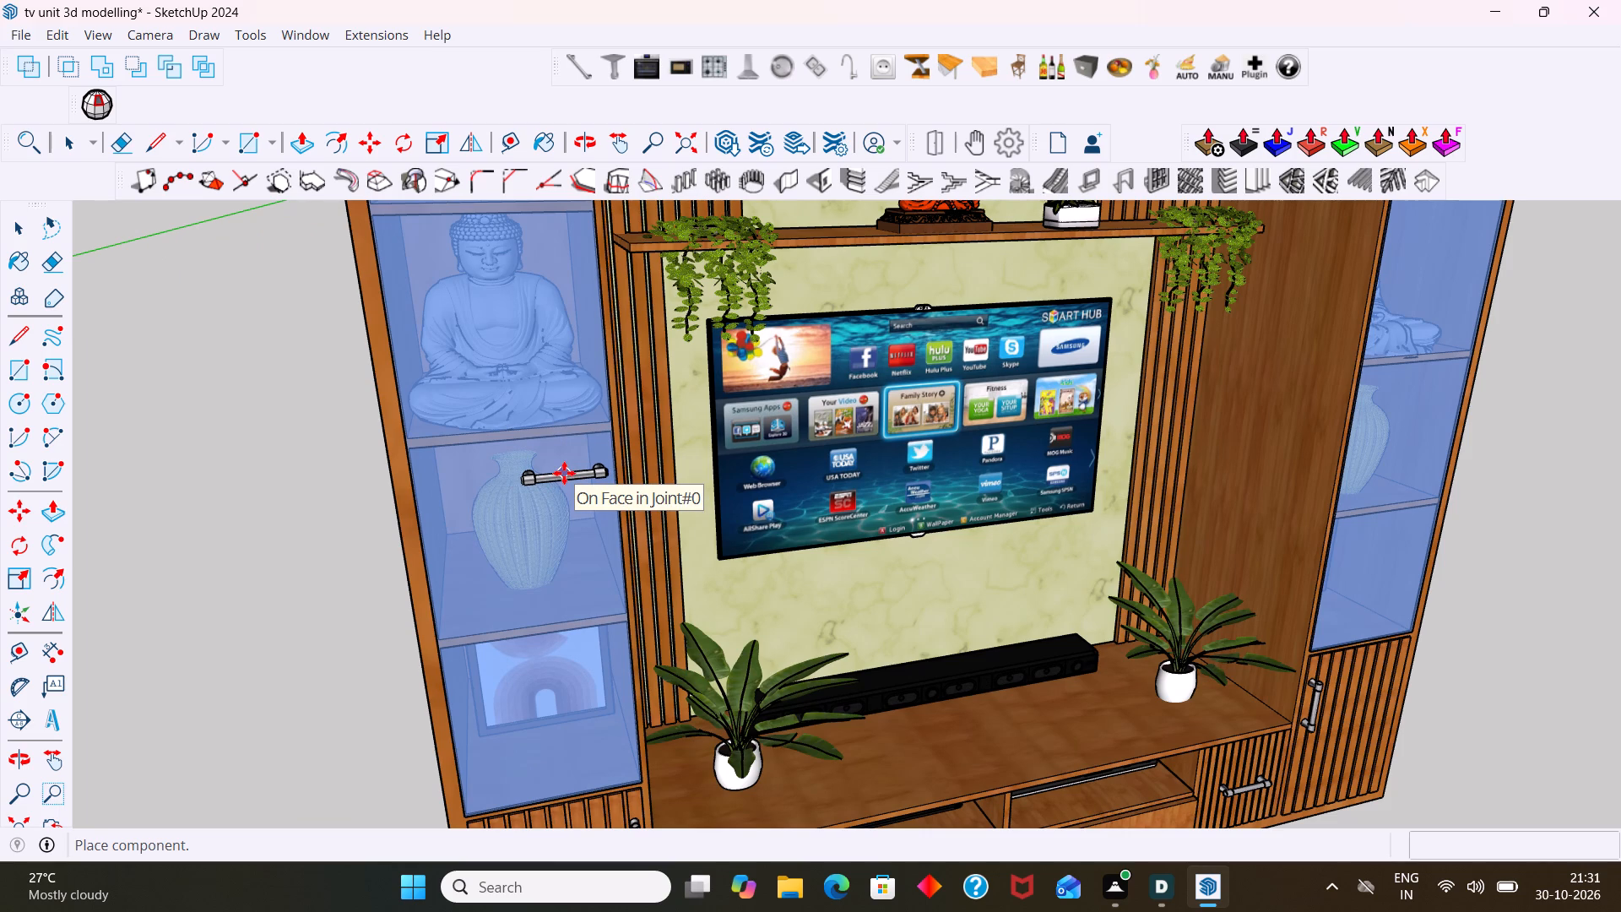
scroll(564, 469, down, 7)
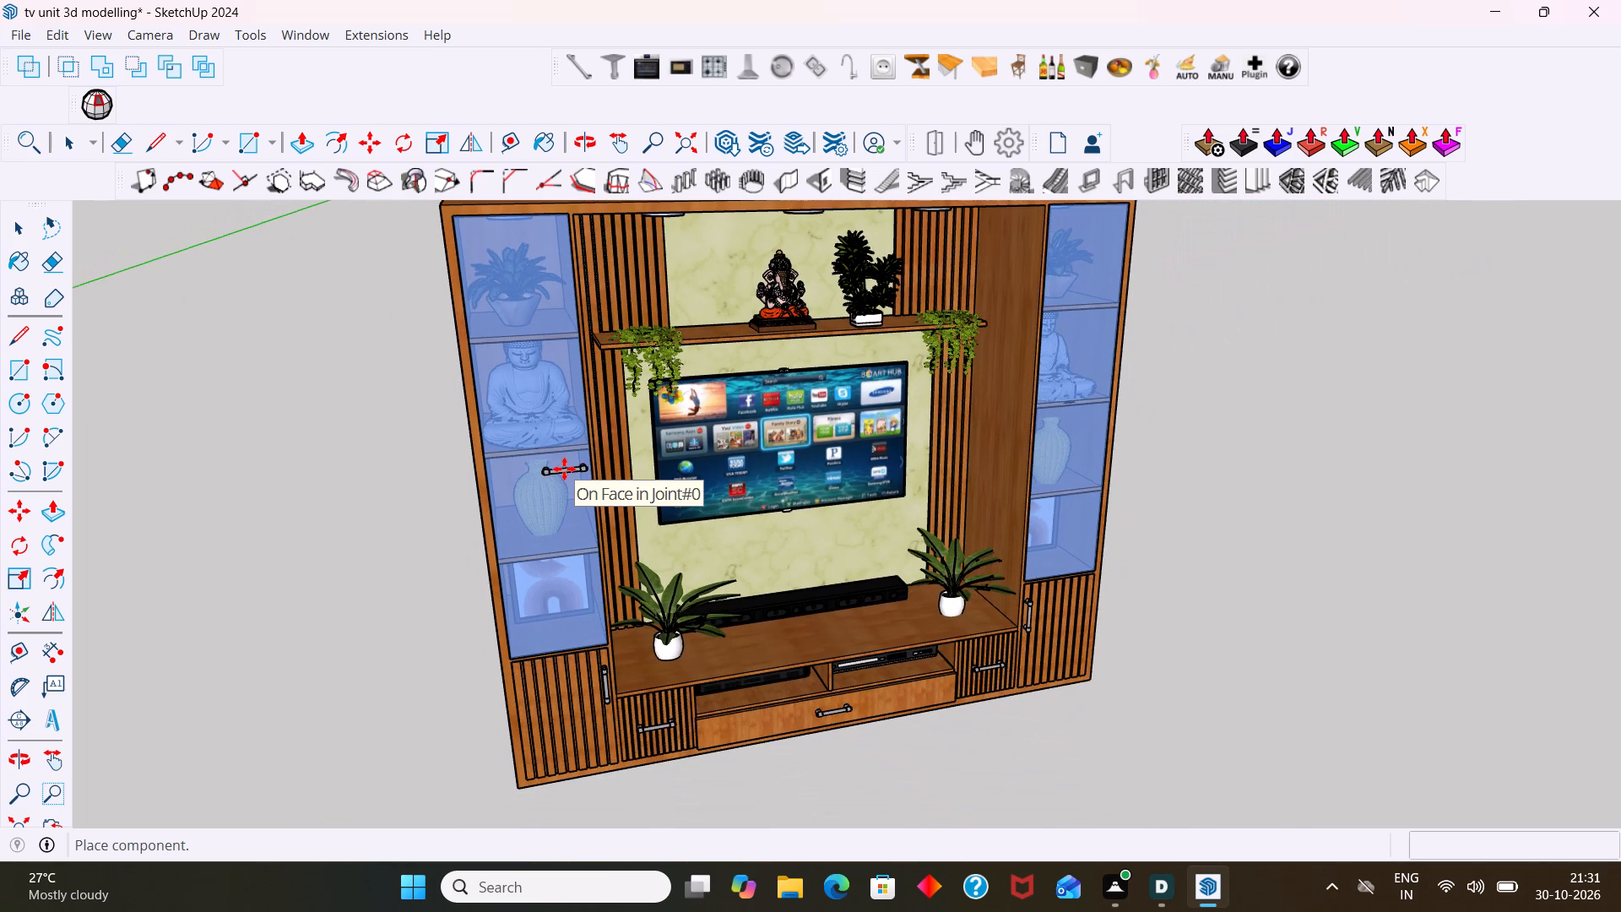
scroll(564, 469, up, 1)
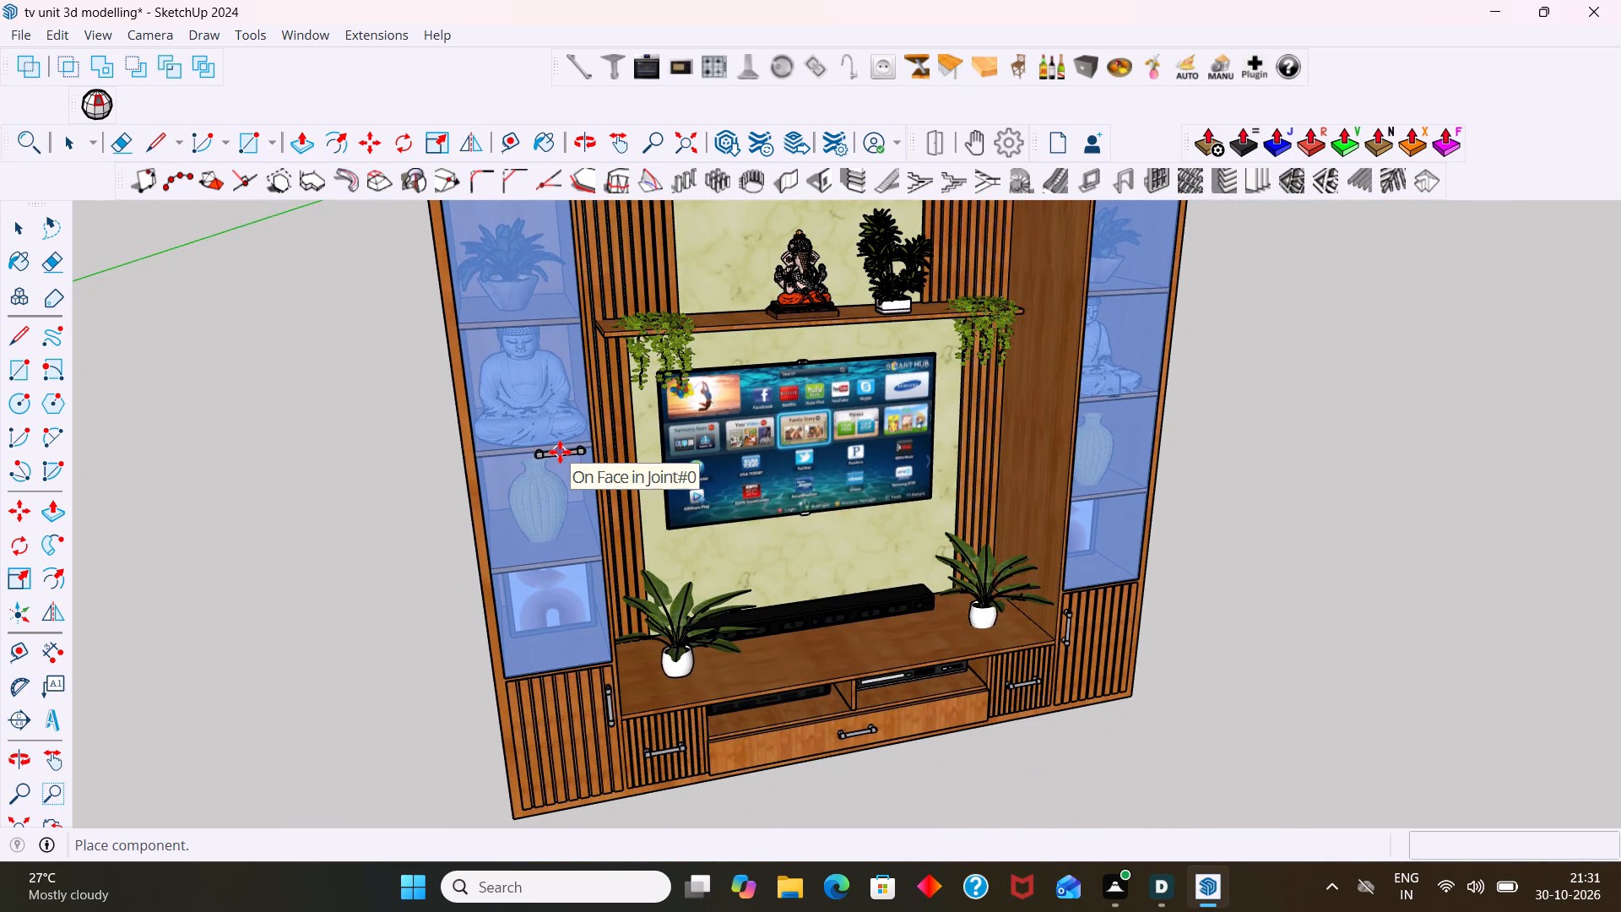
click(560, 452)
key(space)
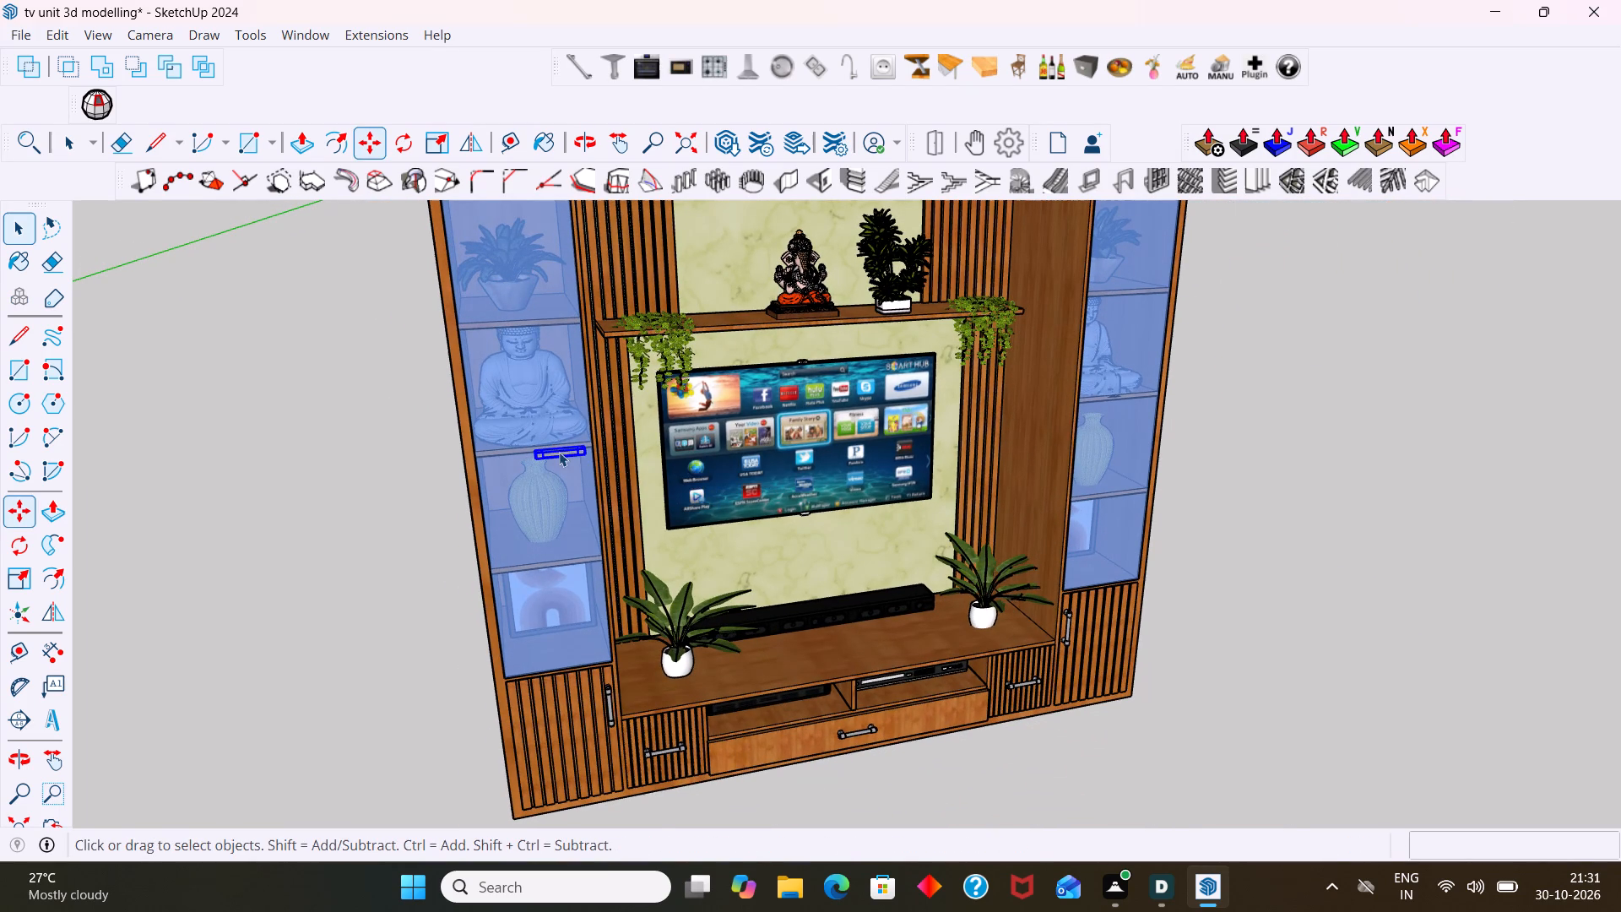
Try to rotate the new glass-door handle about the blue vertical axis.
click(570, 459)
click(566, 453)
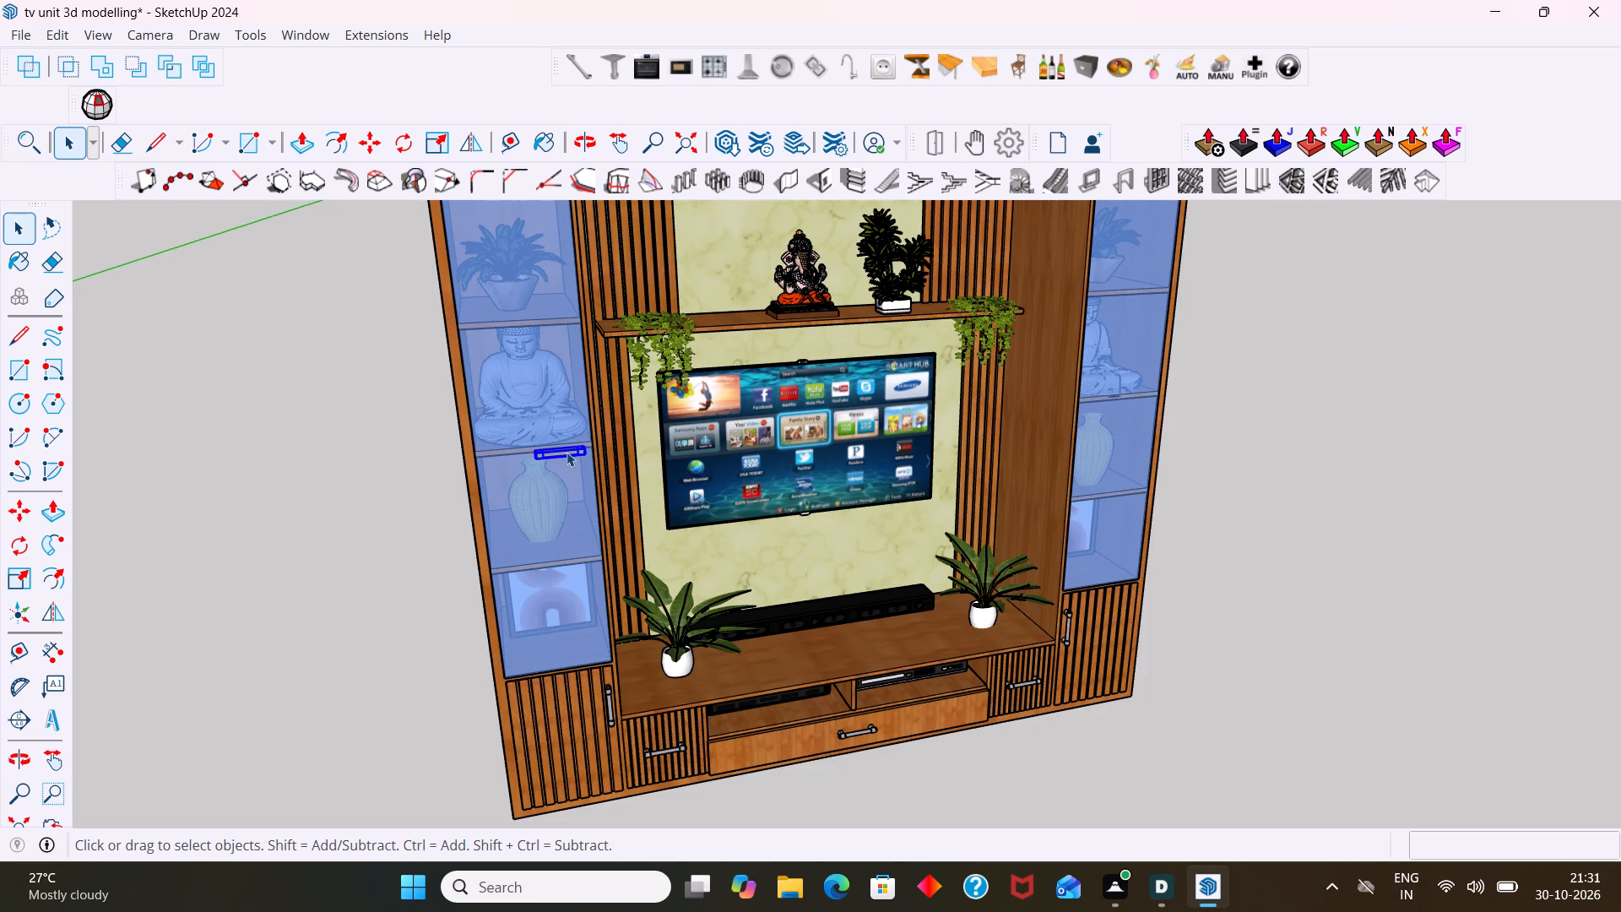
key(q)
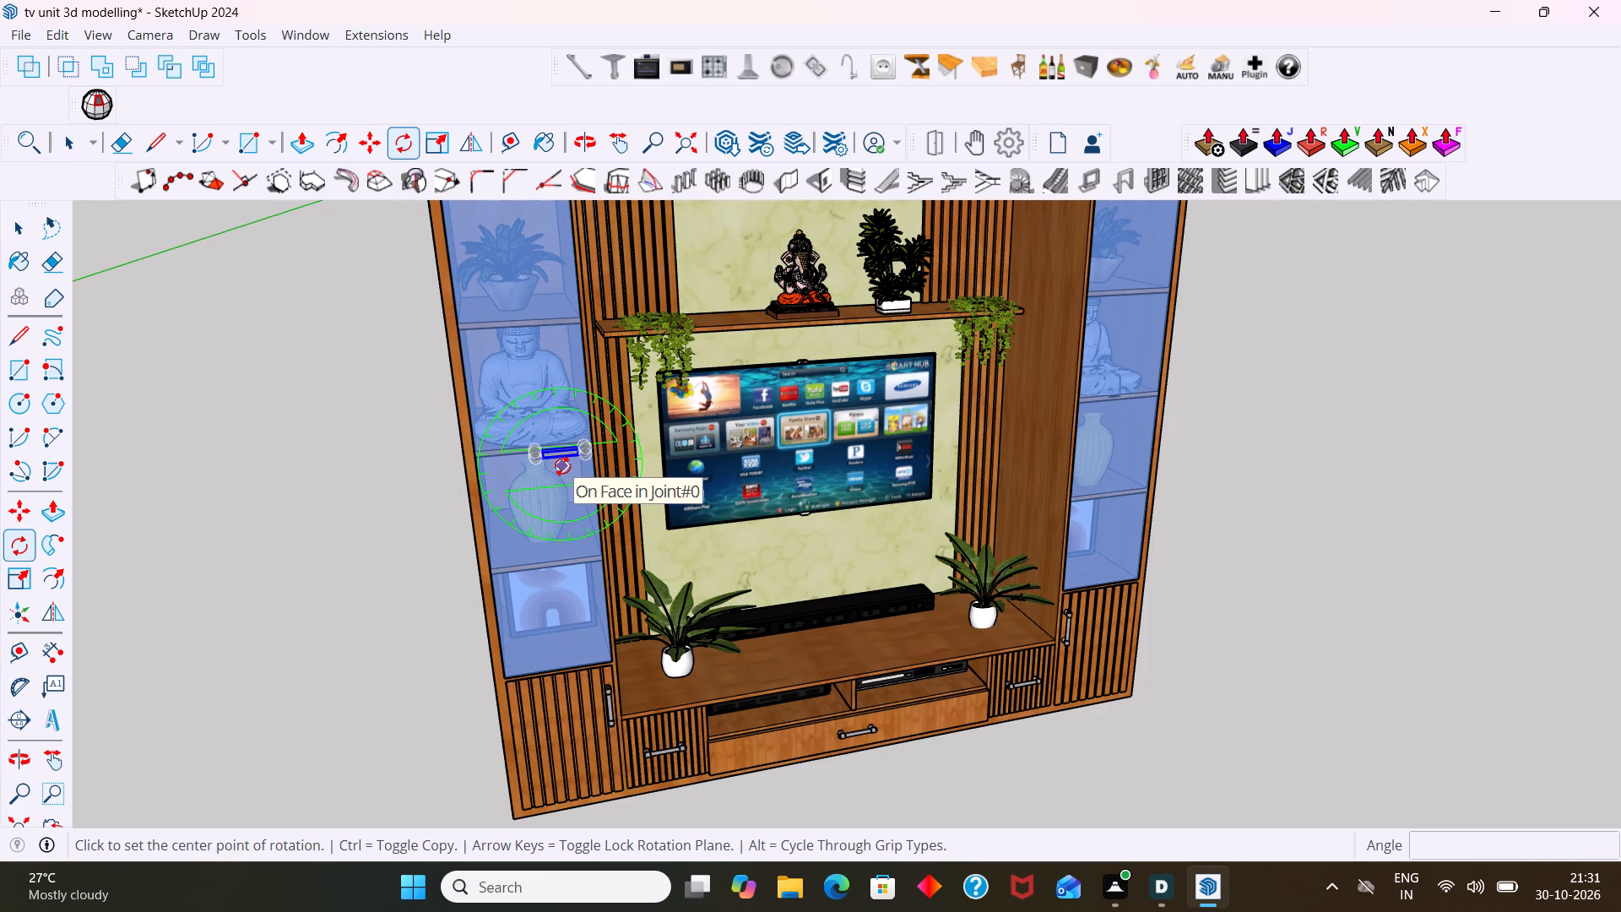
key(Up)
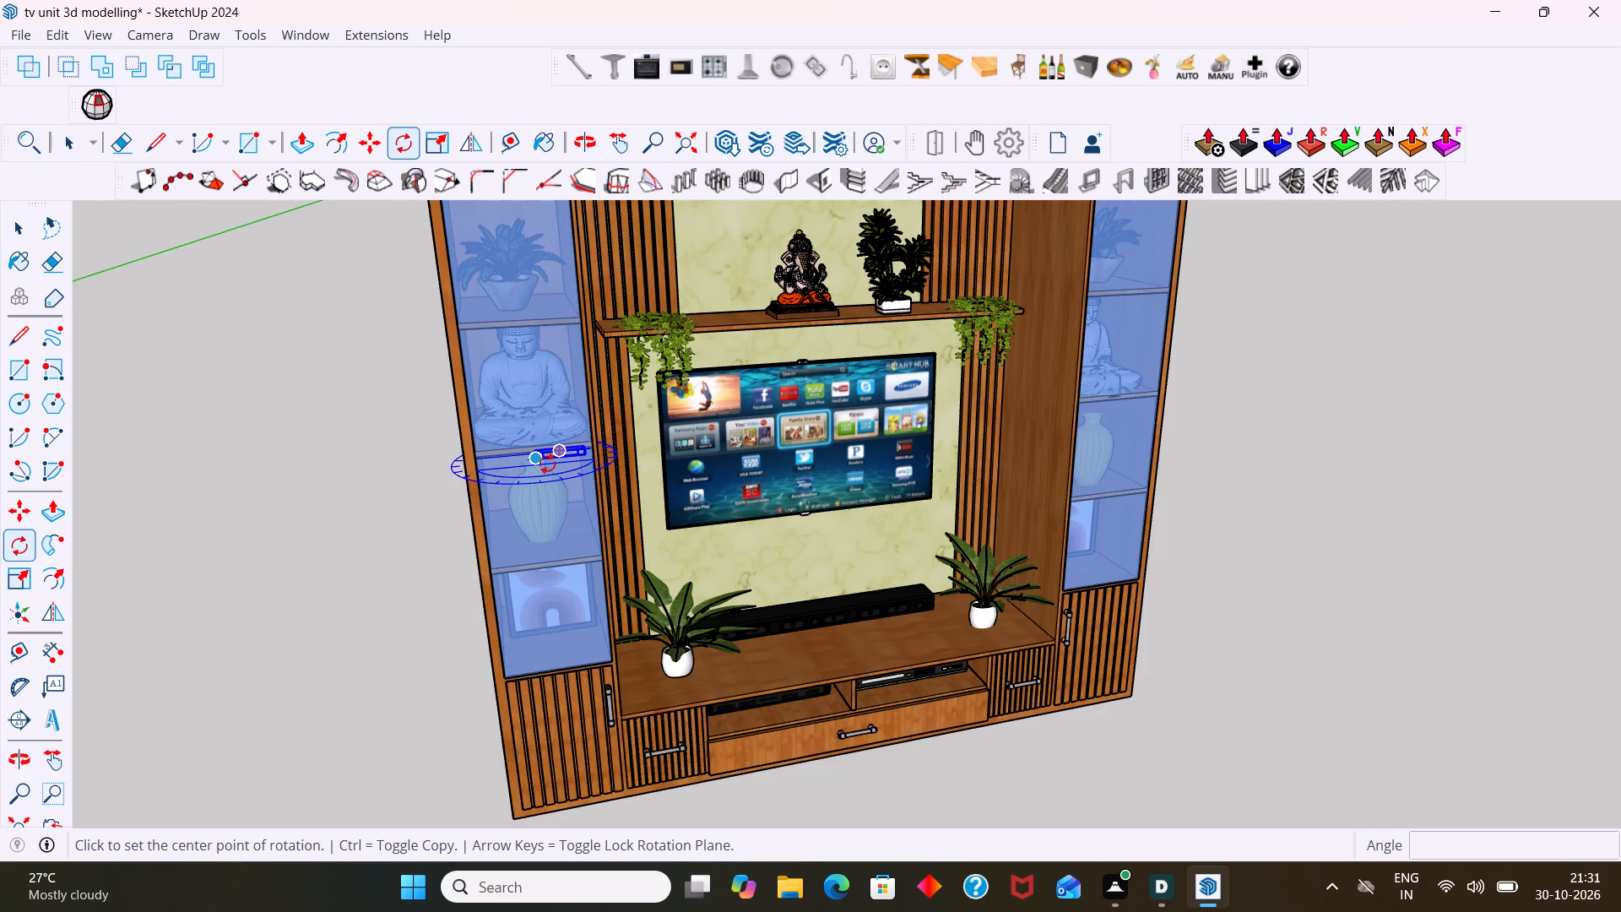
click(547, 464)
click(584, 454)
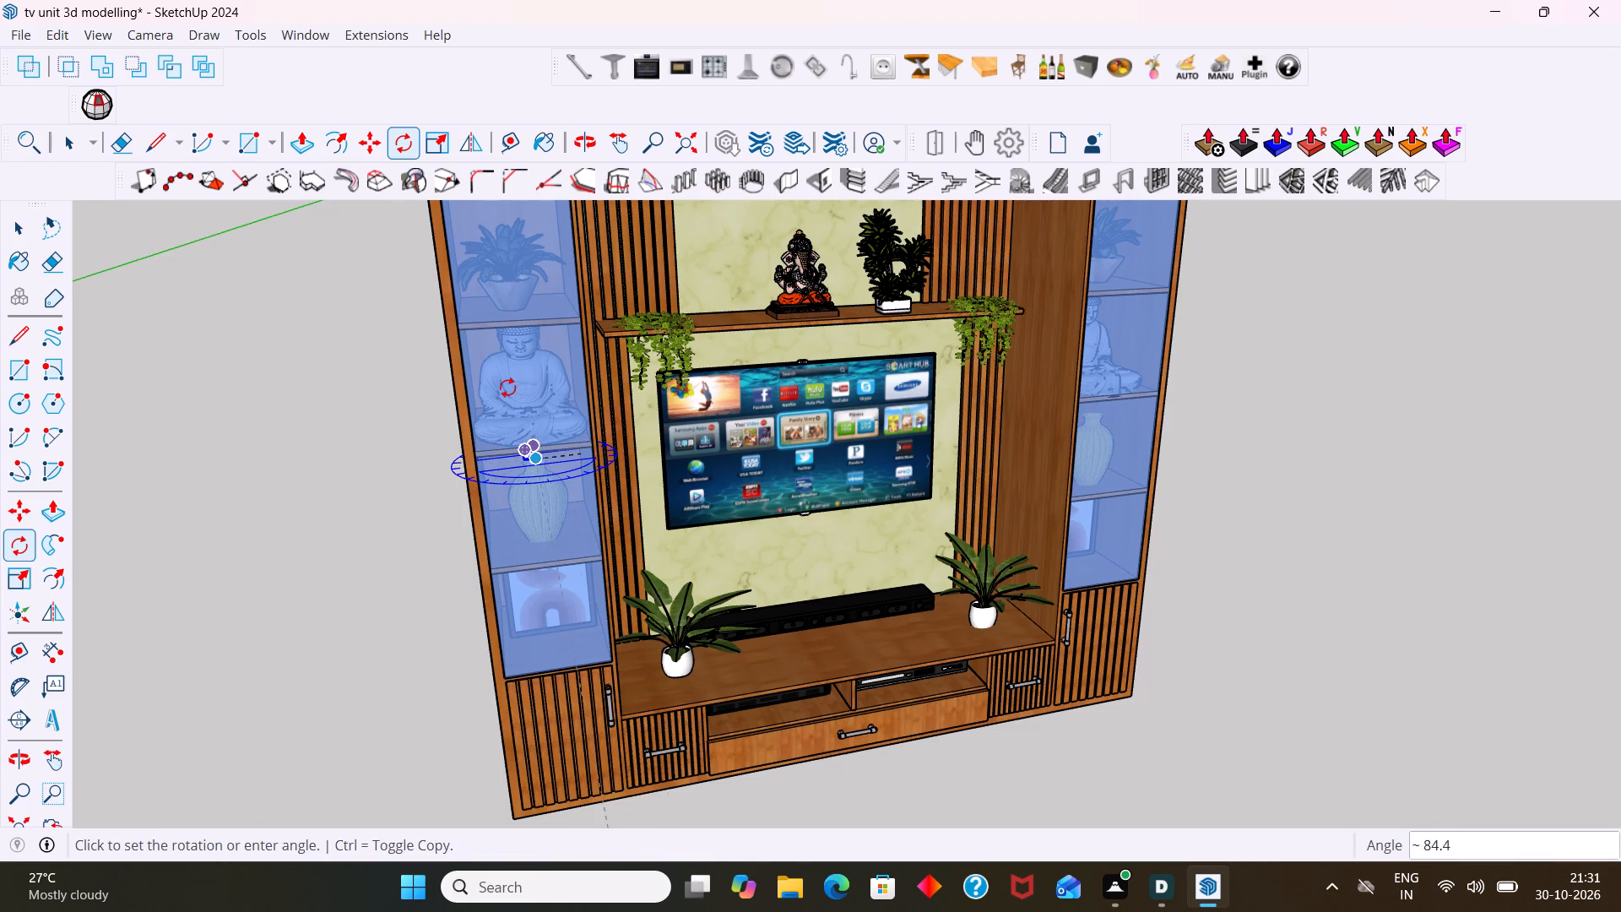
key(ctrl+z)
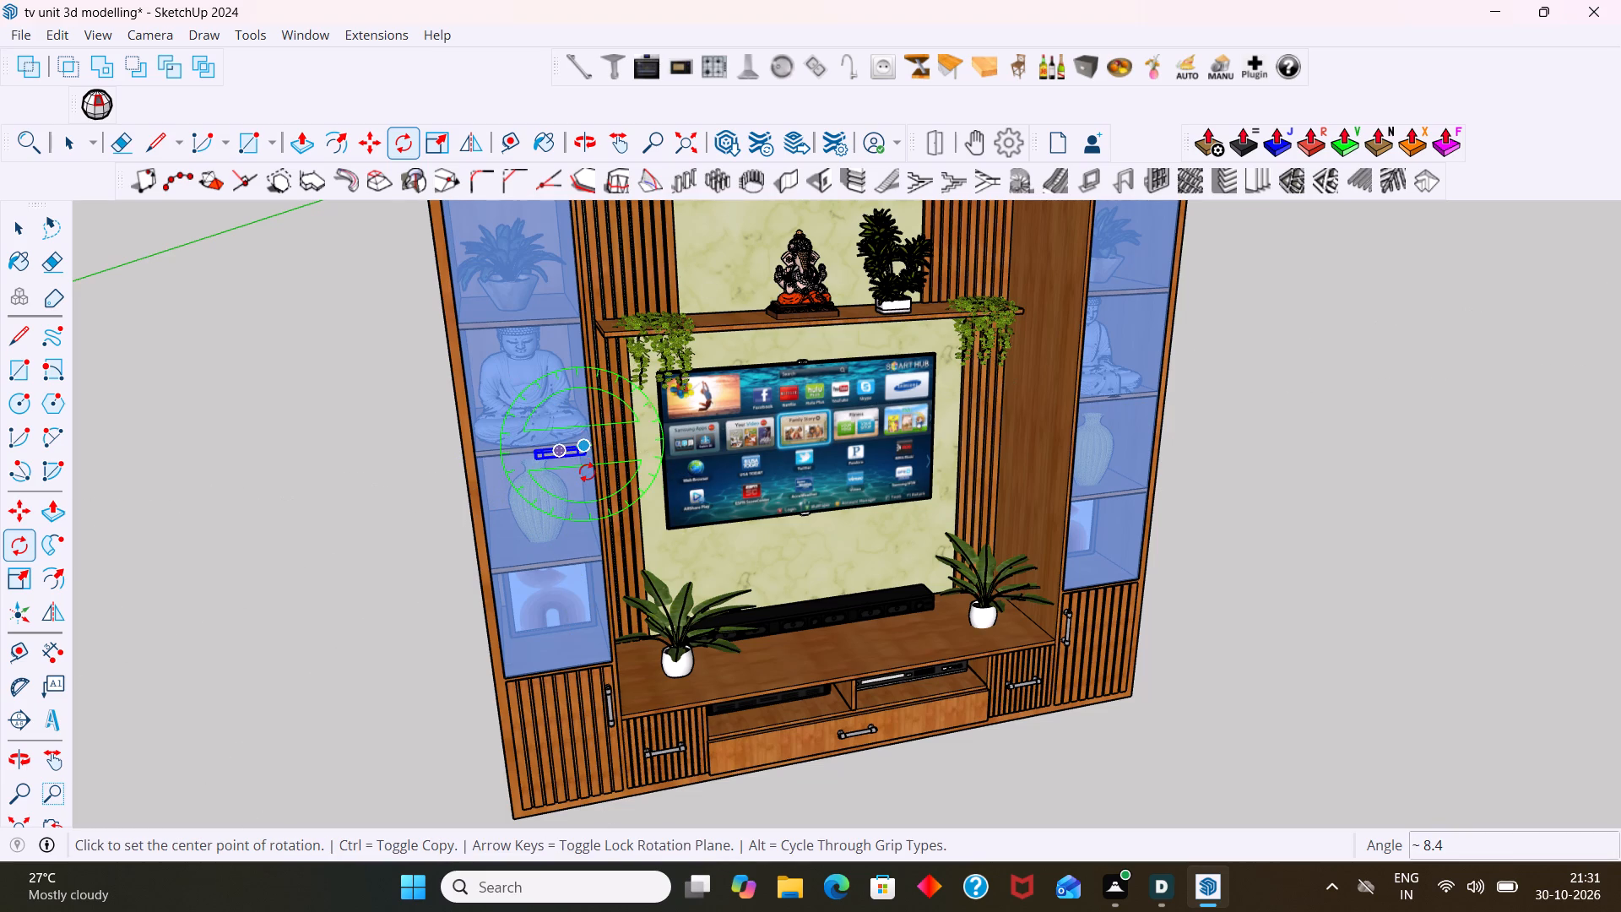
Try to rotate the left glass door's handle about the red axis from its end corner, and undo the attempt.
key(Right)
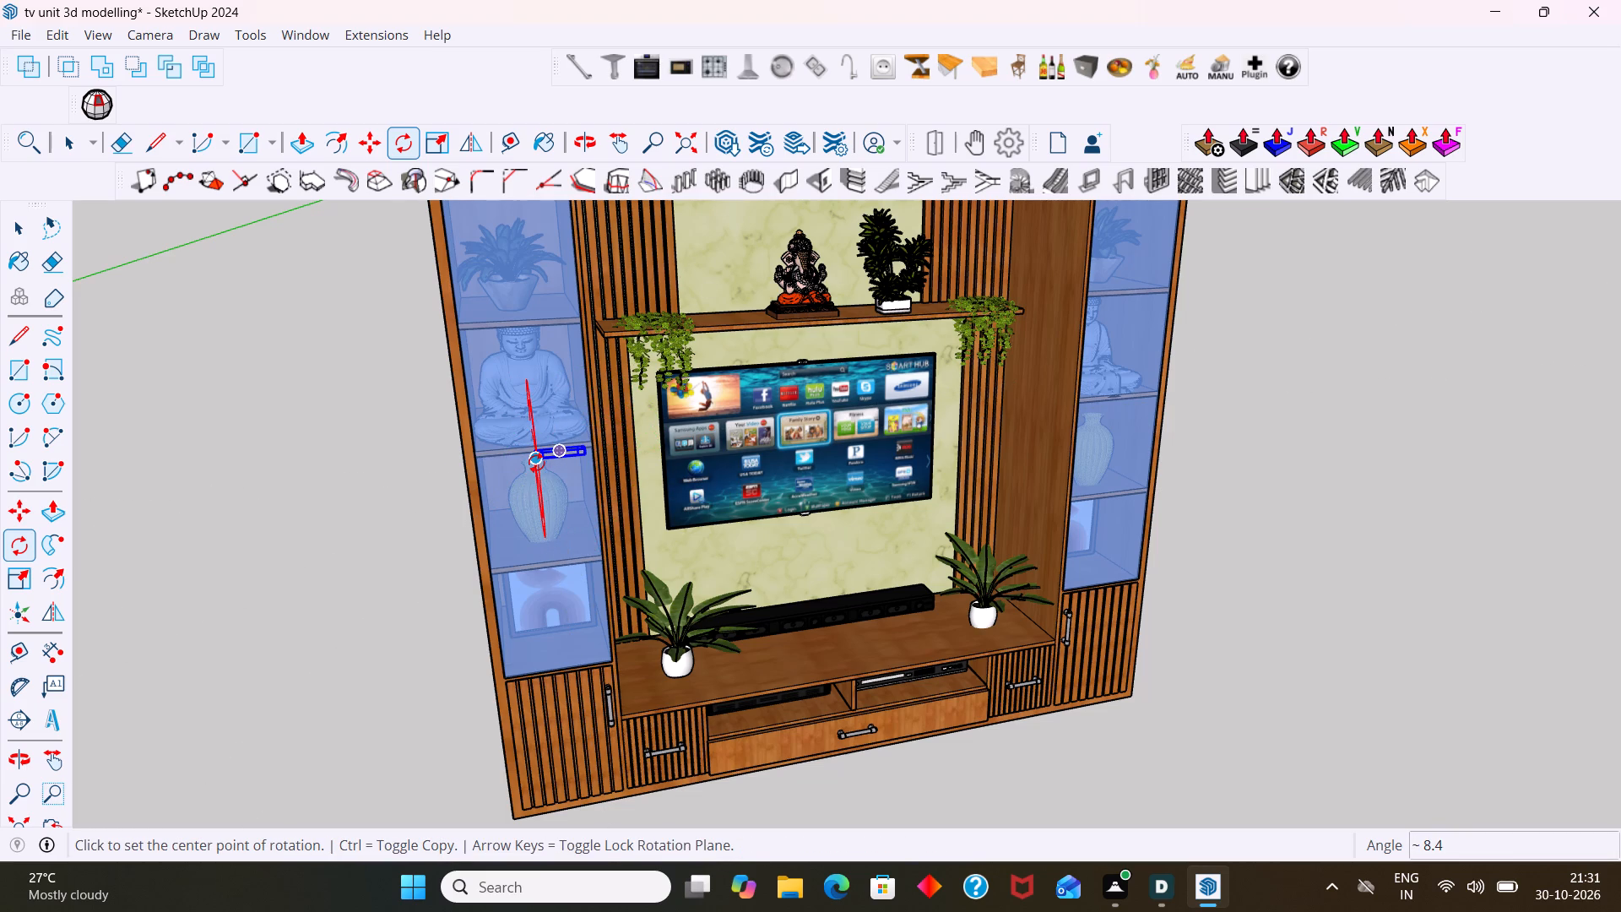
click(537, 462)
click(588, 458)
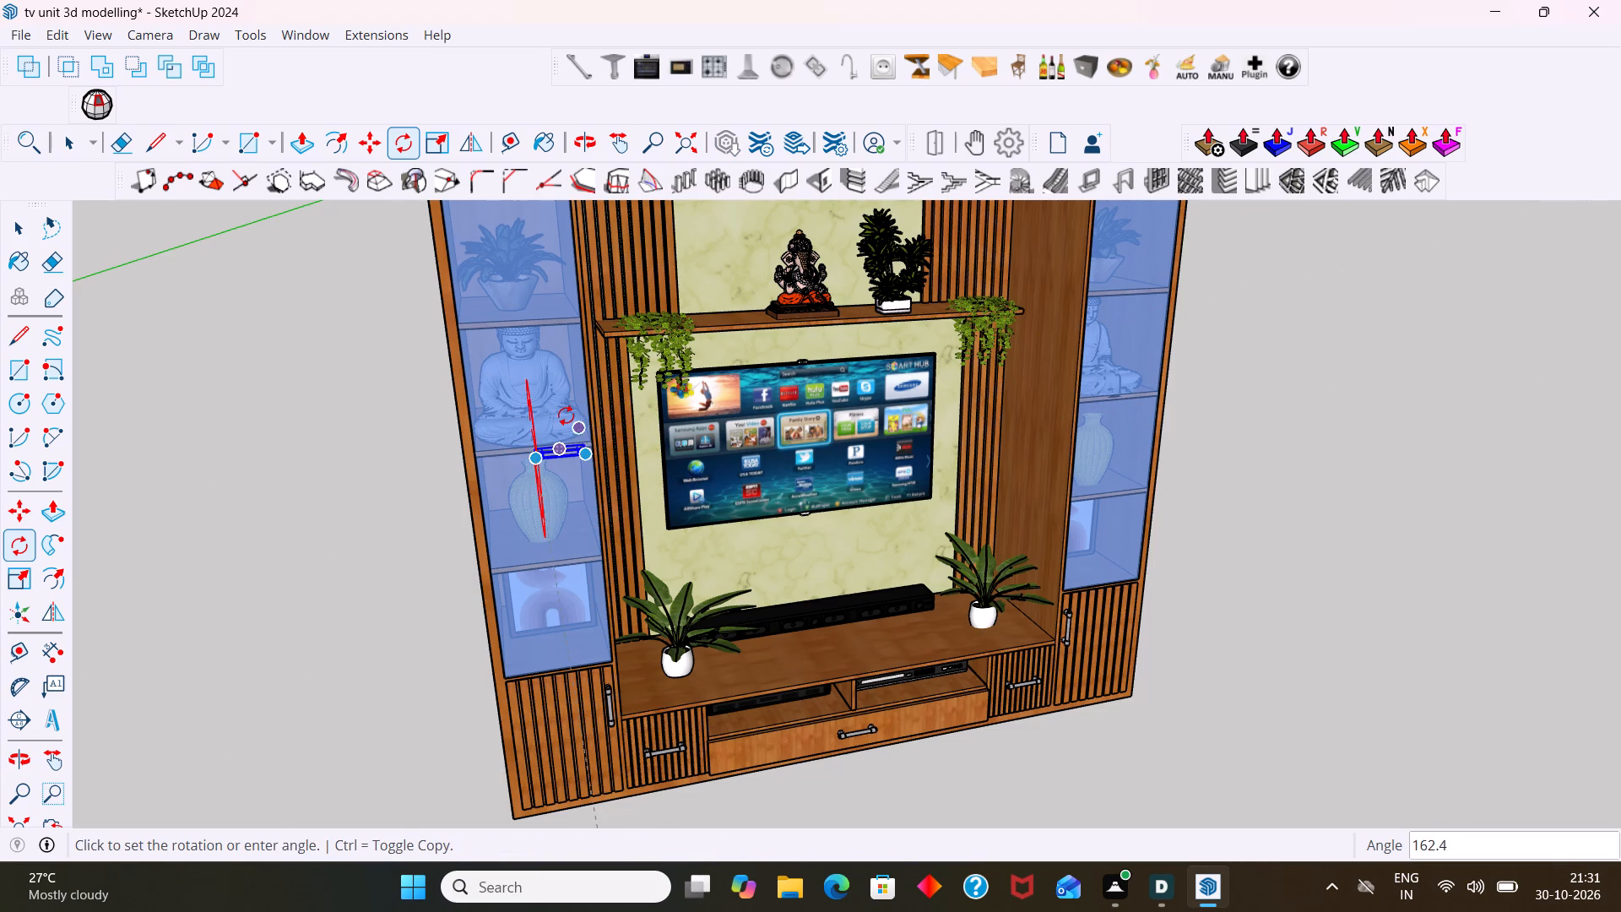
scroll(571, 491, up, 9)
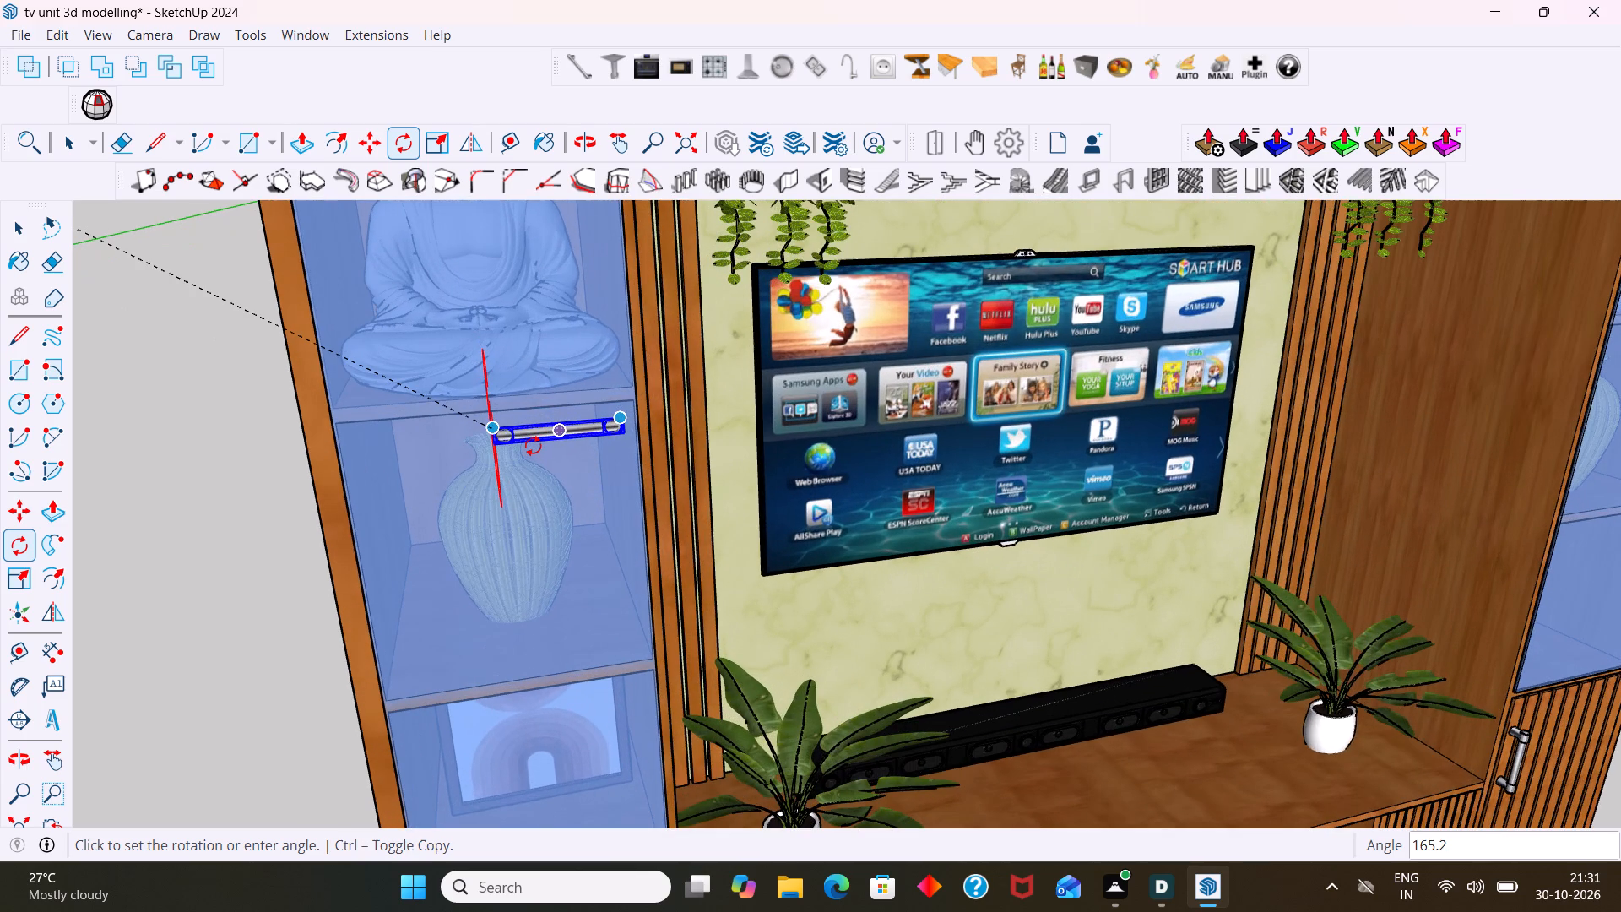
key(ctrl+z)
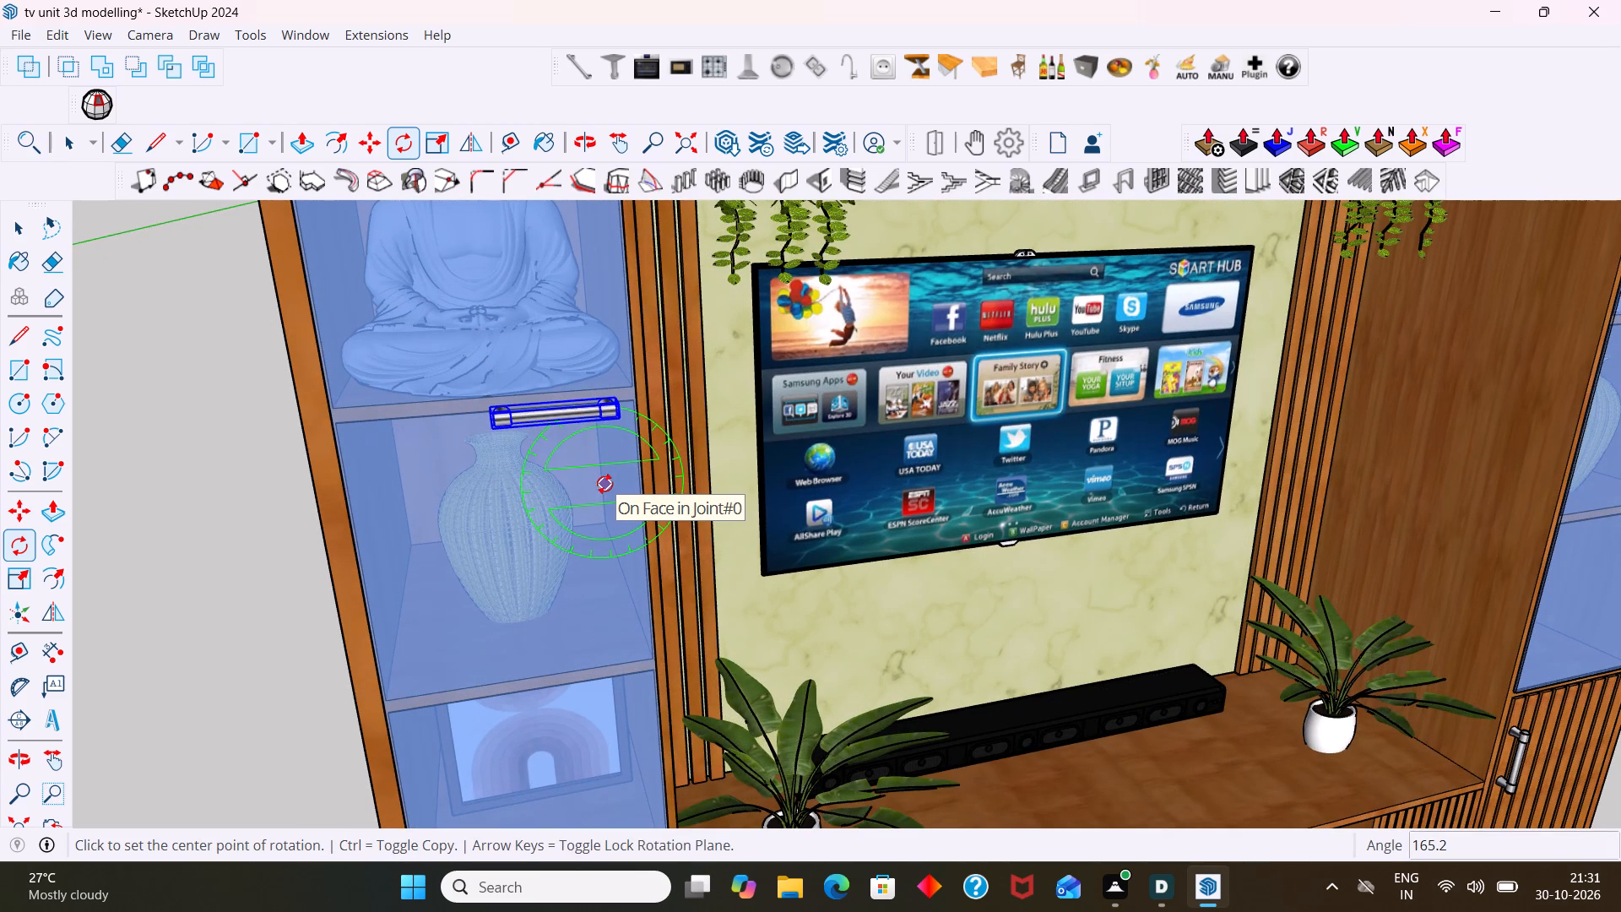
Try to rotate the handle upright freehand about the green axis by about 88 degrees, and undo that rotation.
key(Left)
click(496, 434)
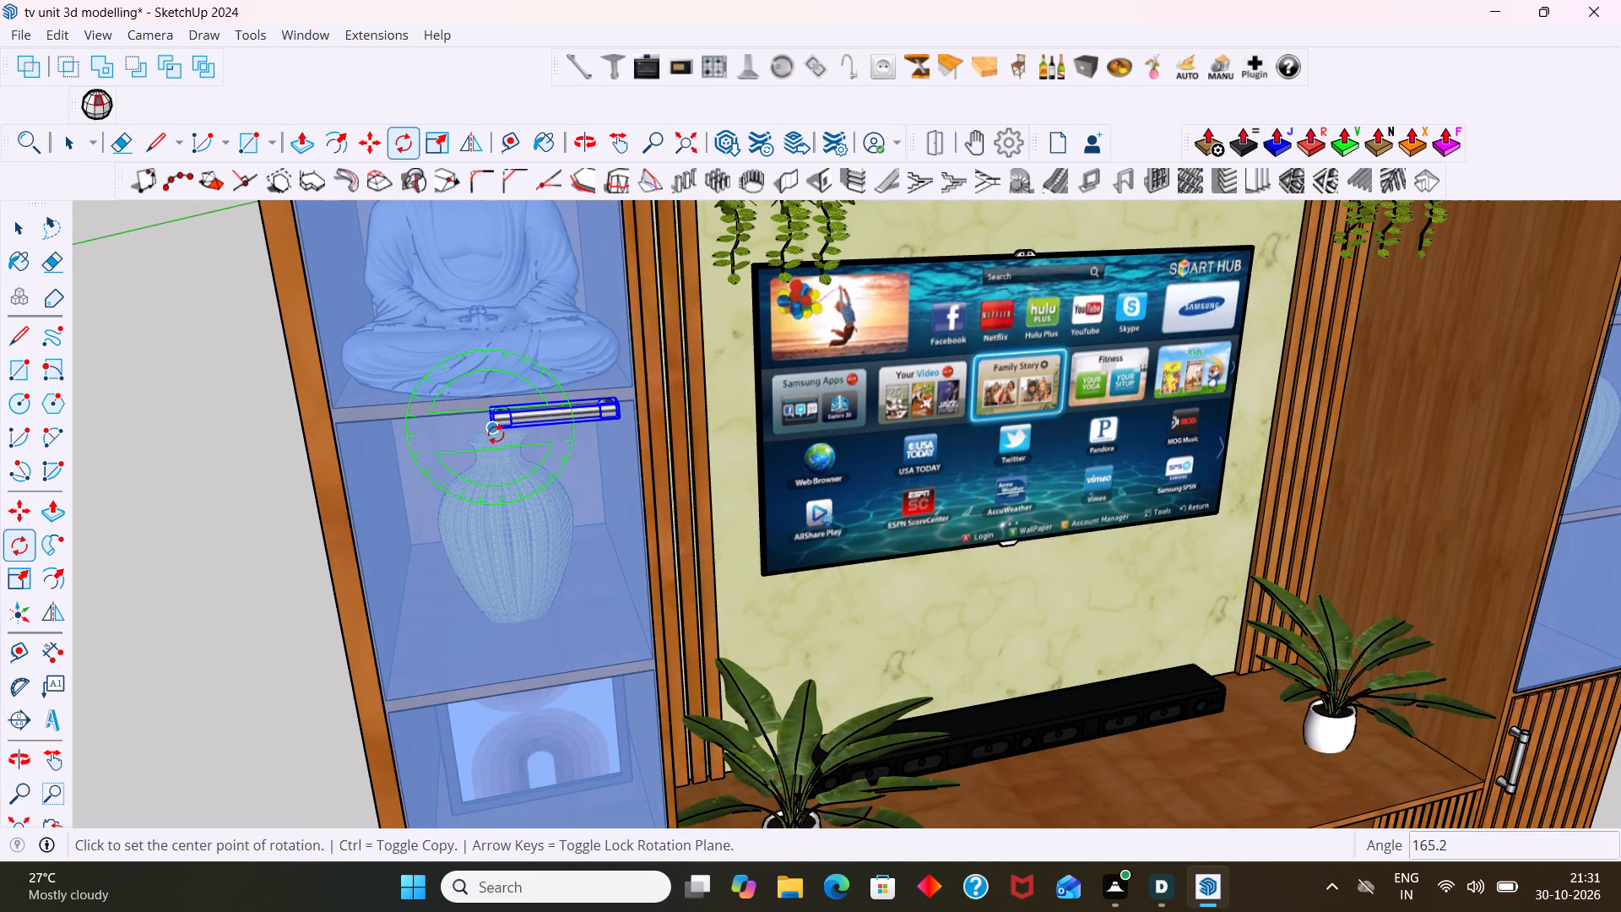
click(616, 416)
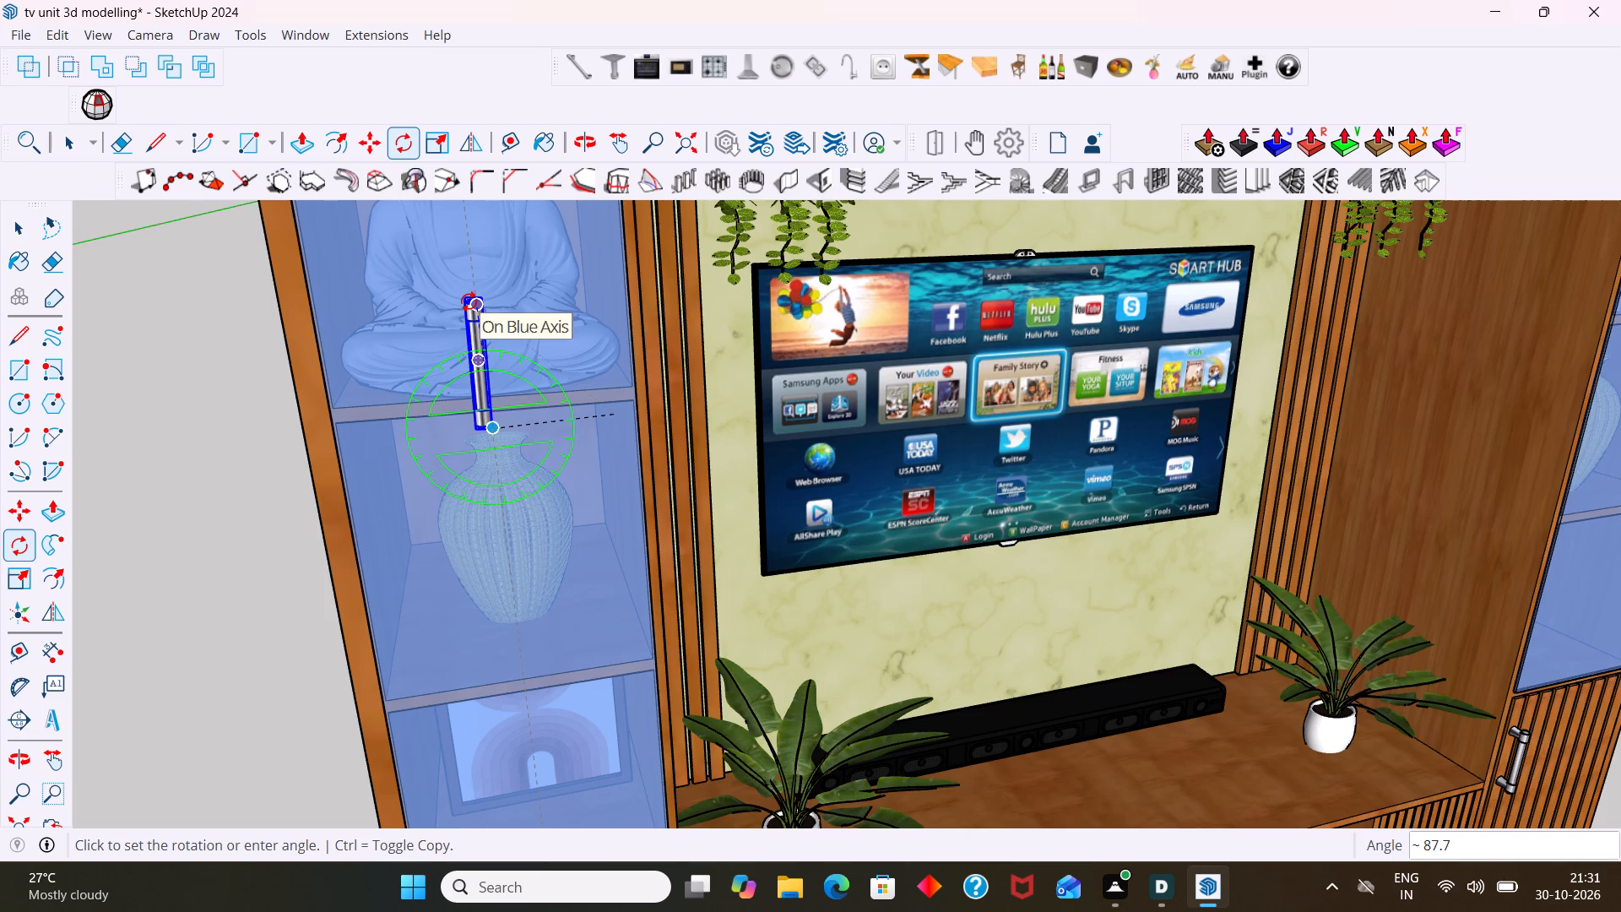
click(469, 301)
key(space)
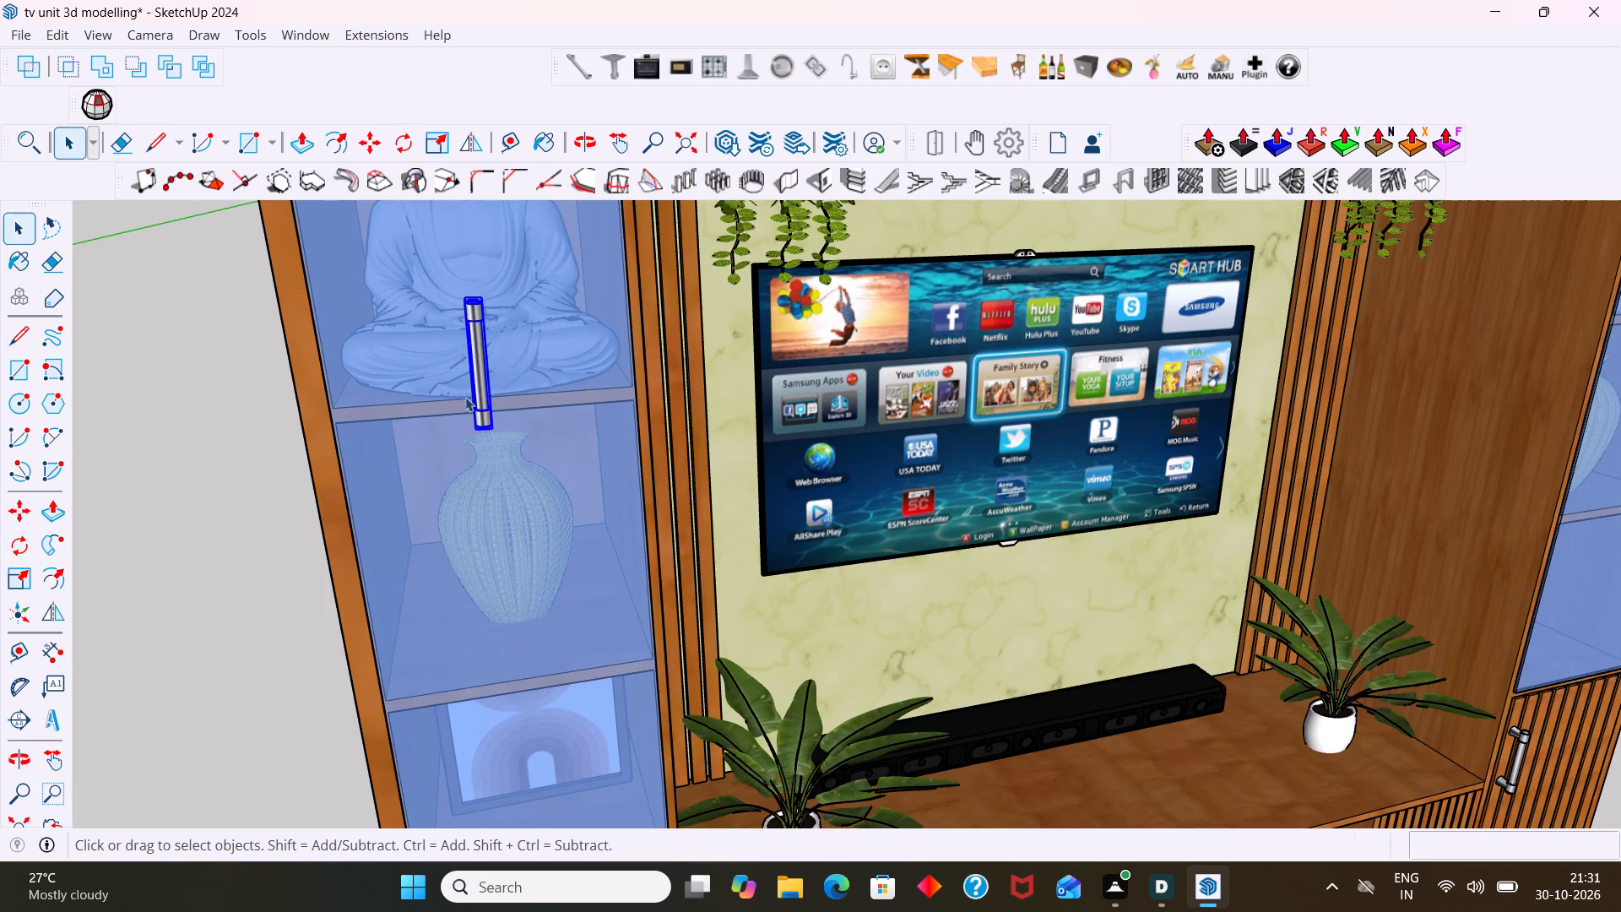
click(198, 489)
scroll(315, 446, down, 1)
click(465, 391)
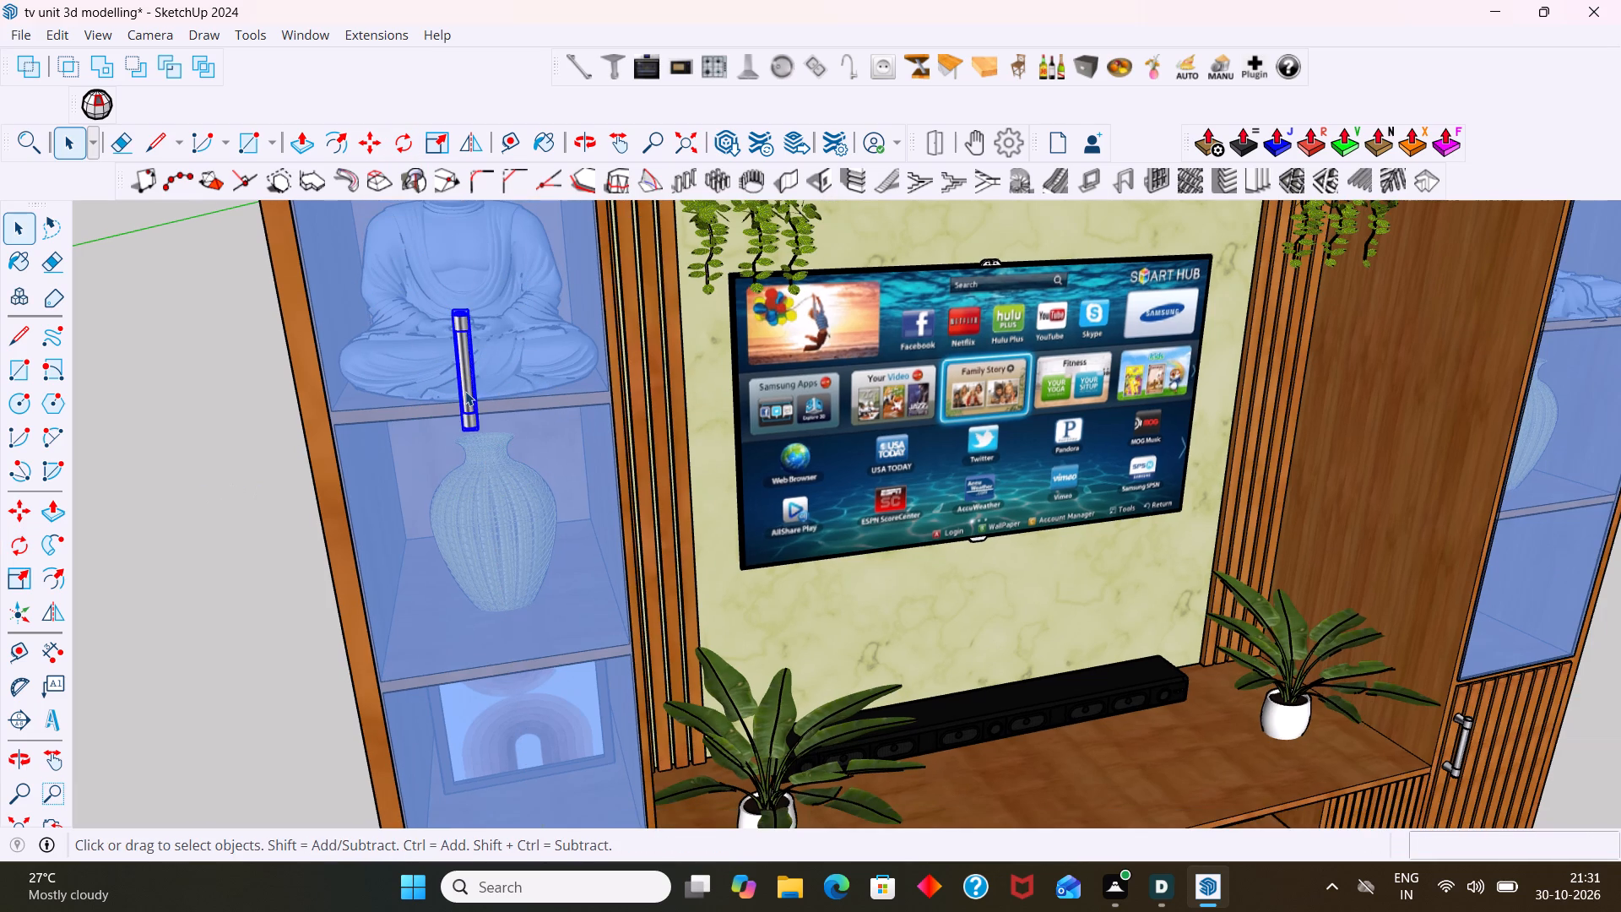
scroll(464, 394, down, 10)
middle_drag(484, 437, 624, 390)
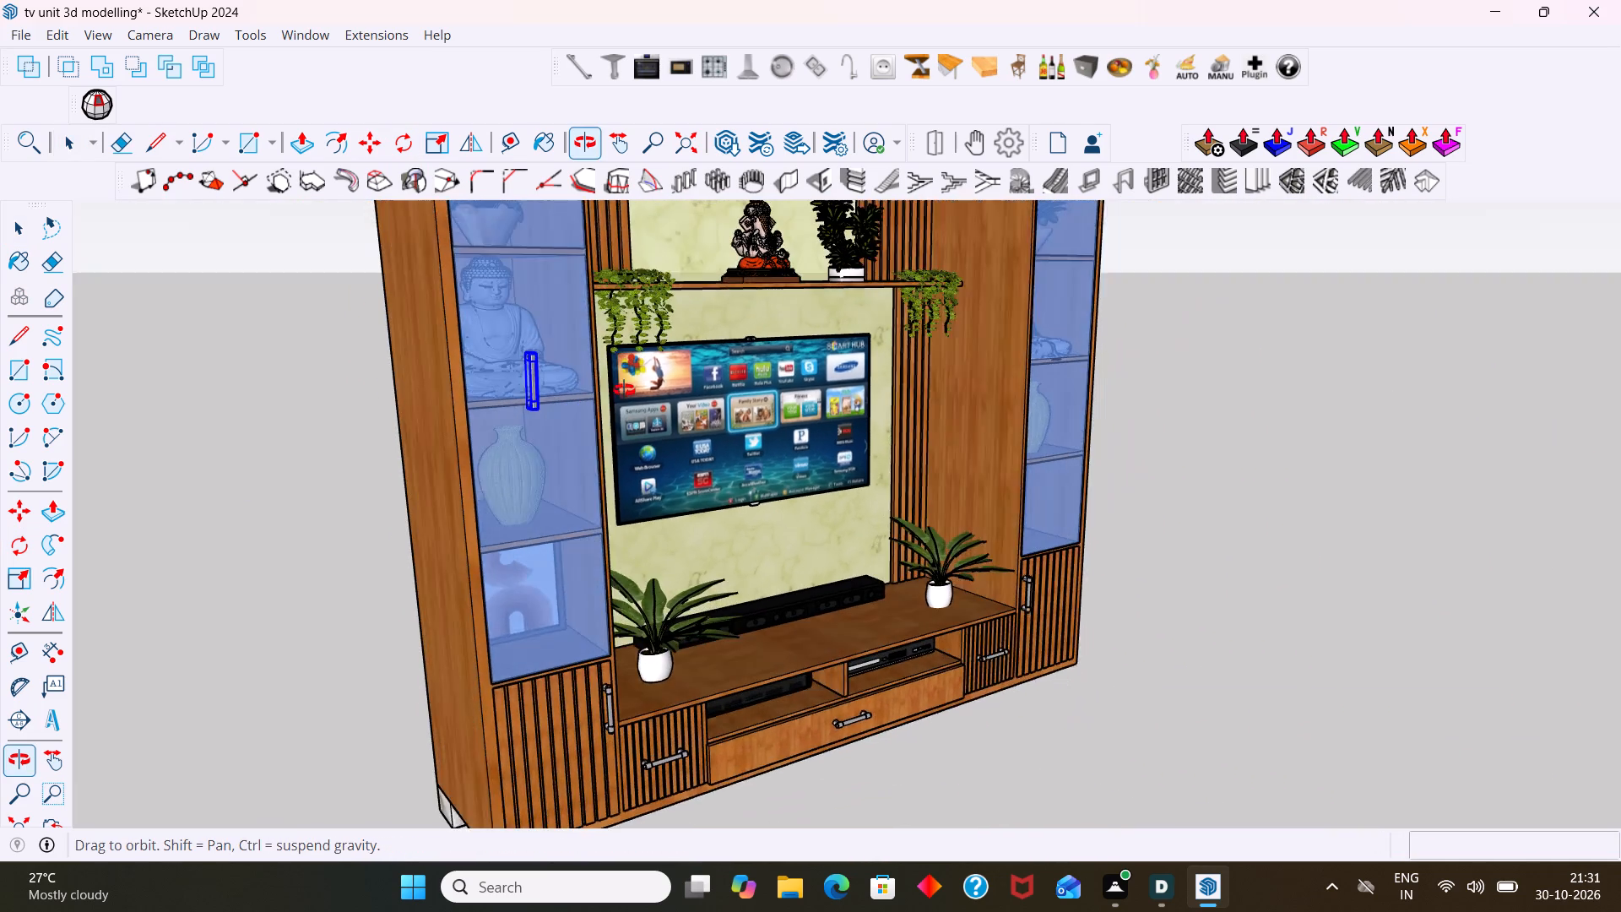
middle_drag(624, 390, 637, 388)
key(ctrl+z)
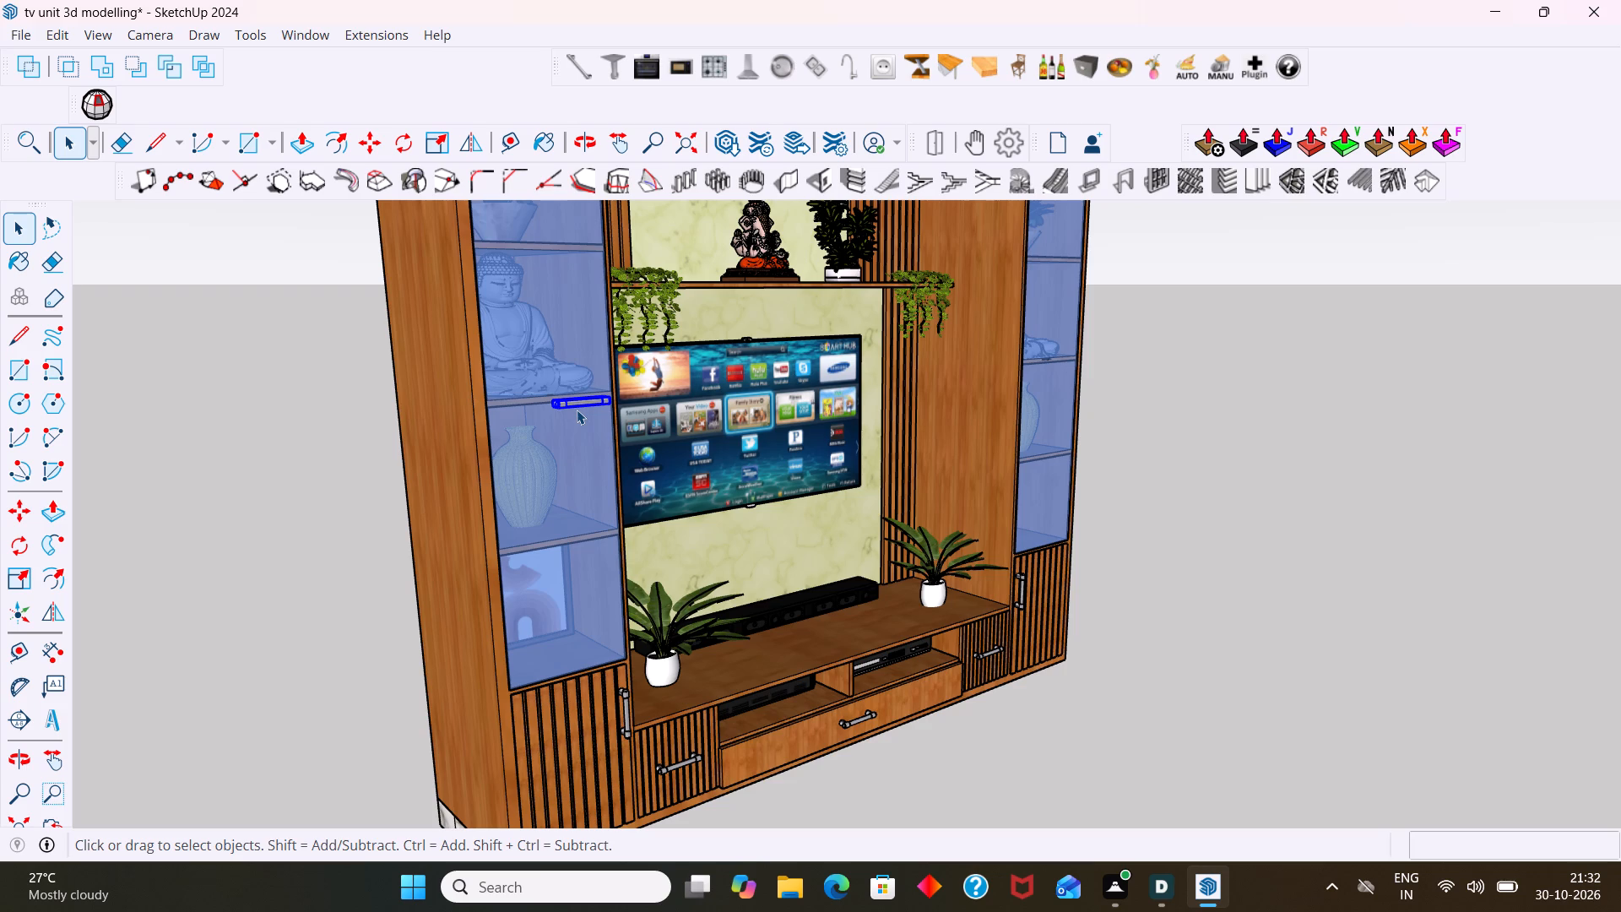
Rotate the left glass door's handle 90 degrees about the green axis from its lower corner to stand it vertically.
key(q)
middle_drag(577, 410, 464, 515)
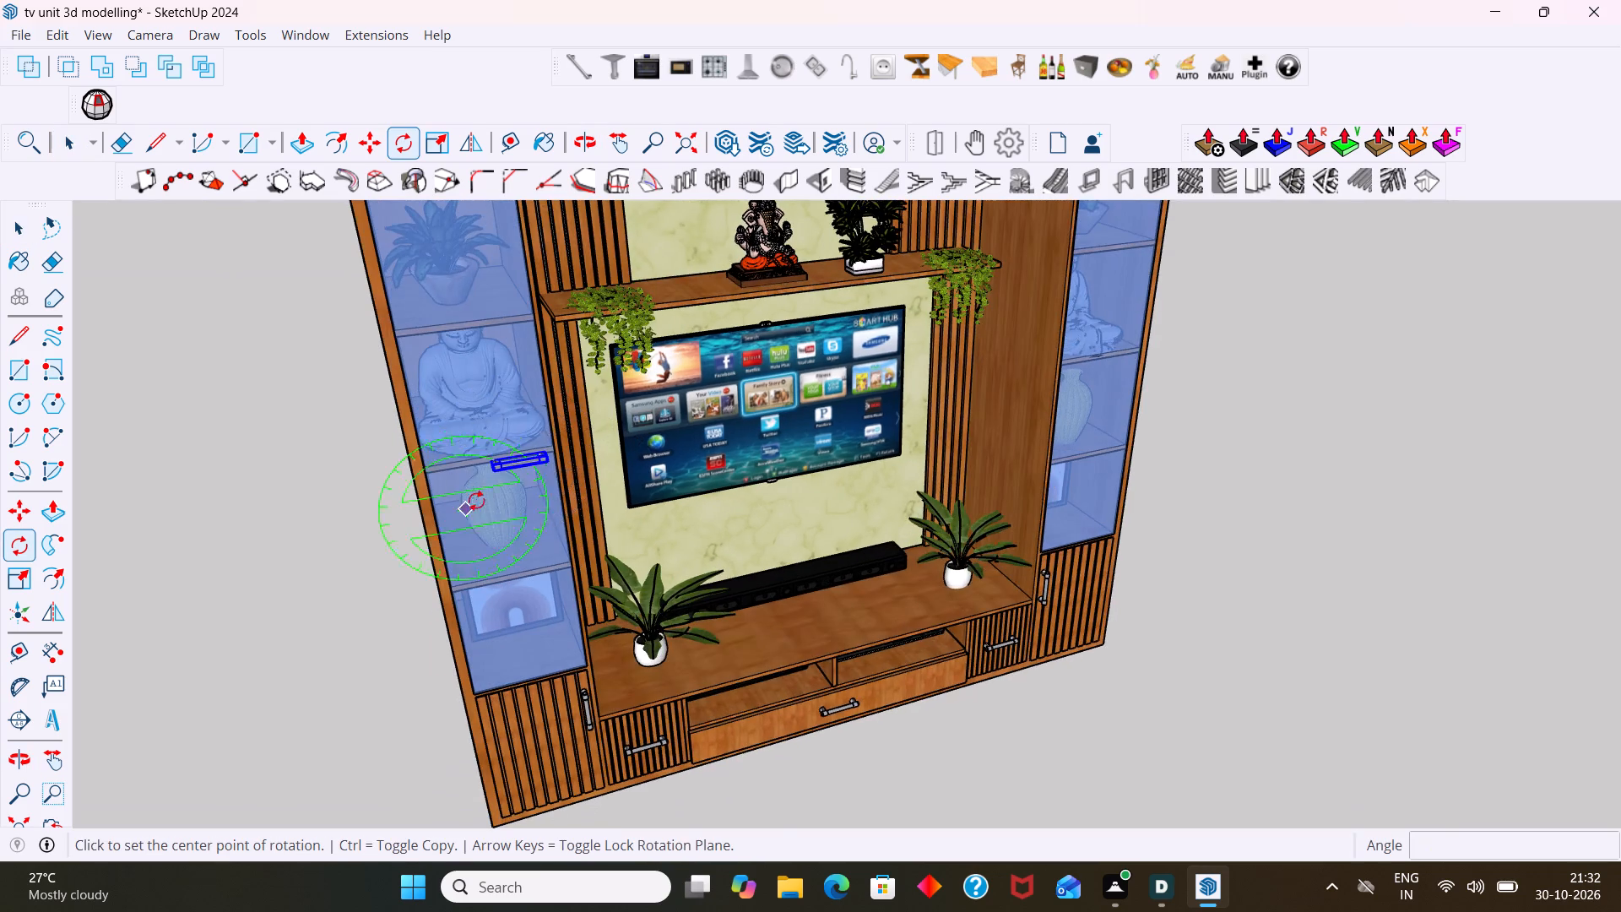
scroll(476, 501, up, 8)
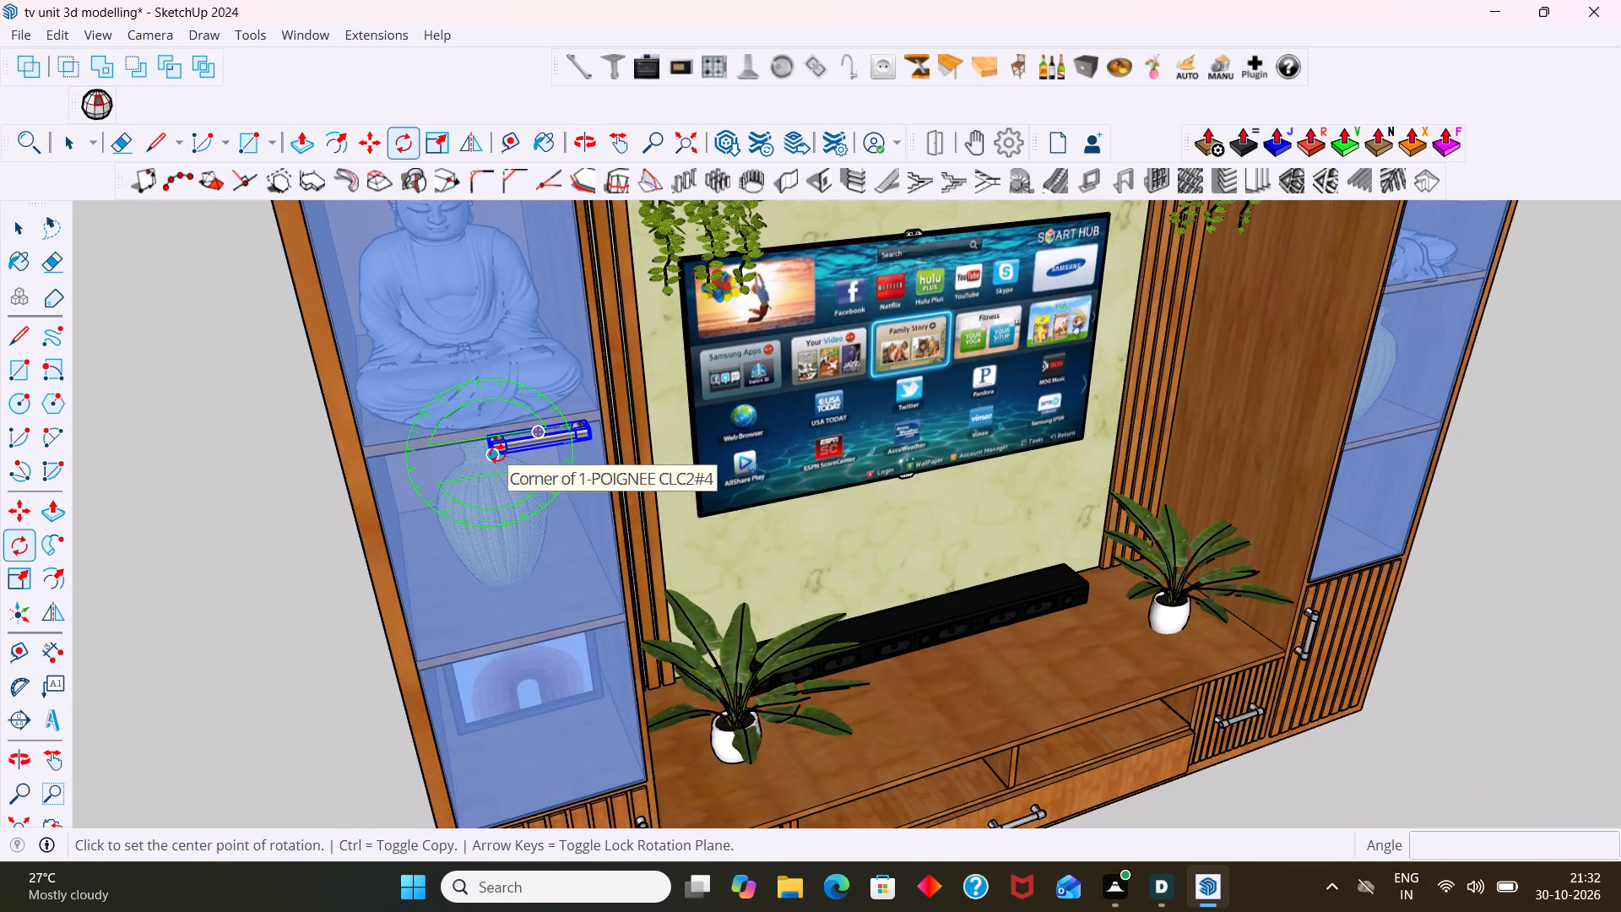
key(Left)
click(495, 454)
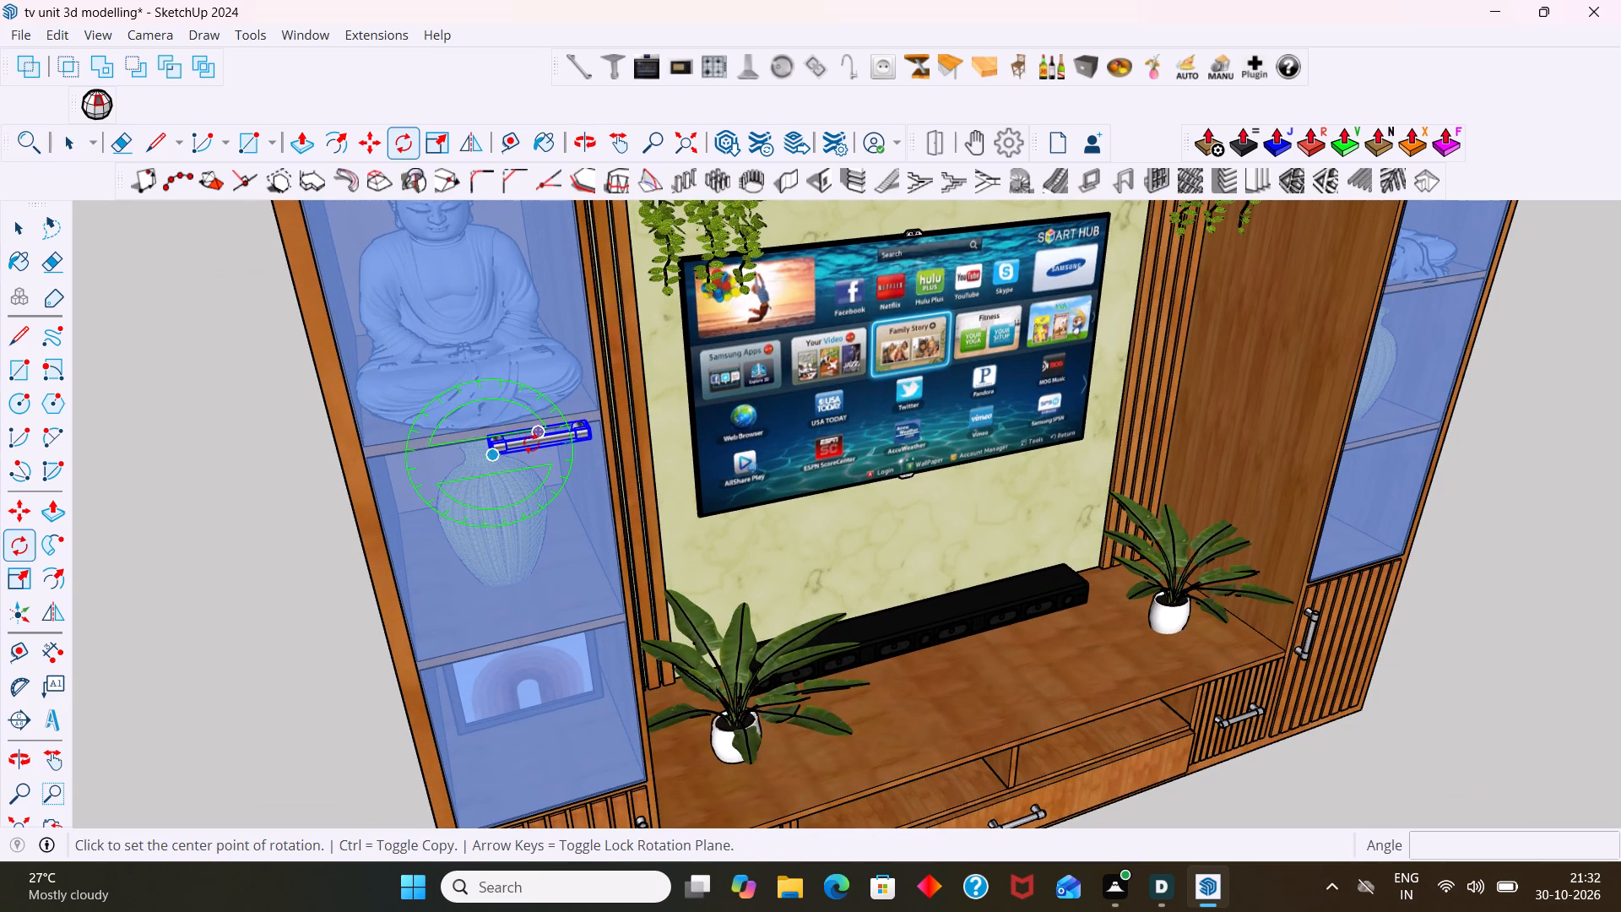
click(594, 438)
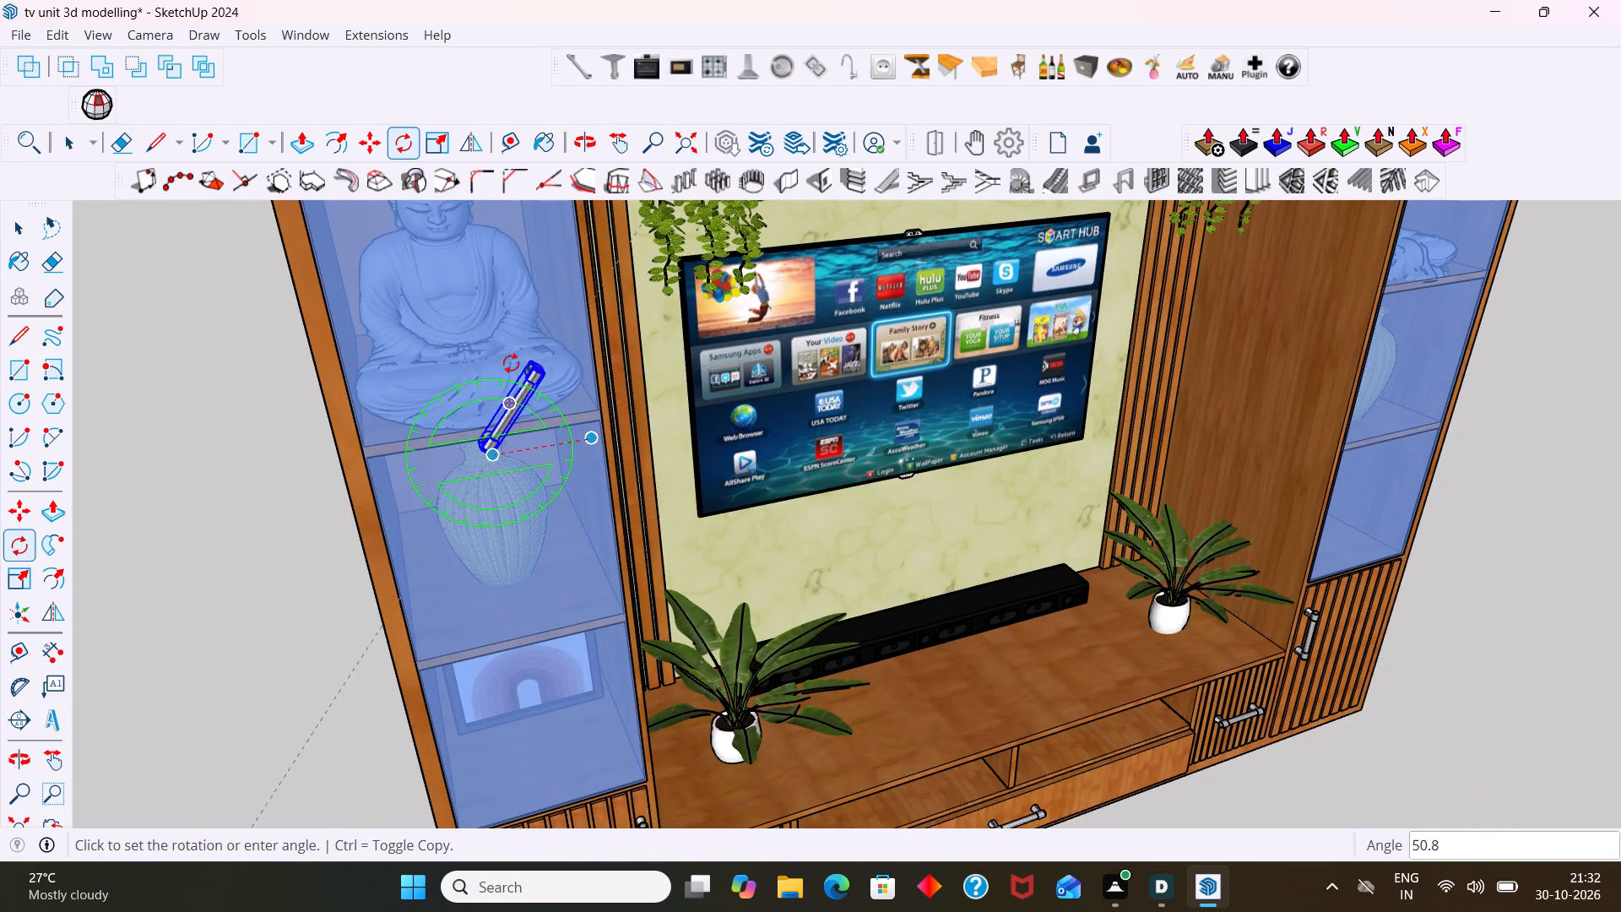
text(90)
key(Return)
key(space)
Move the vertical handle about 157 mm along the red axis to the left glass door's inner edge.
scroll(504, 388, down, 3)
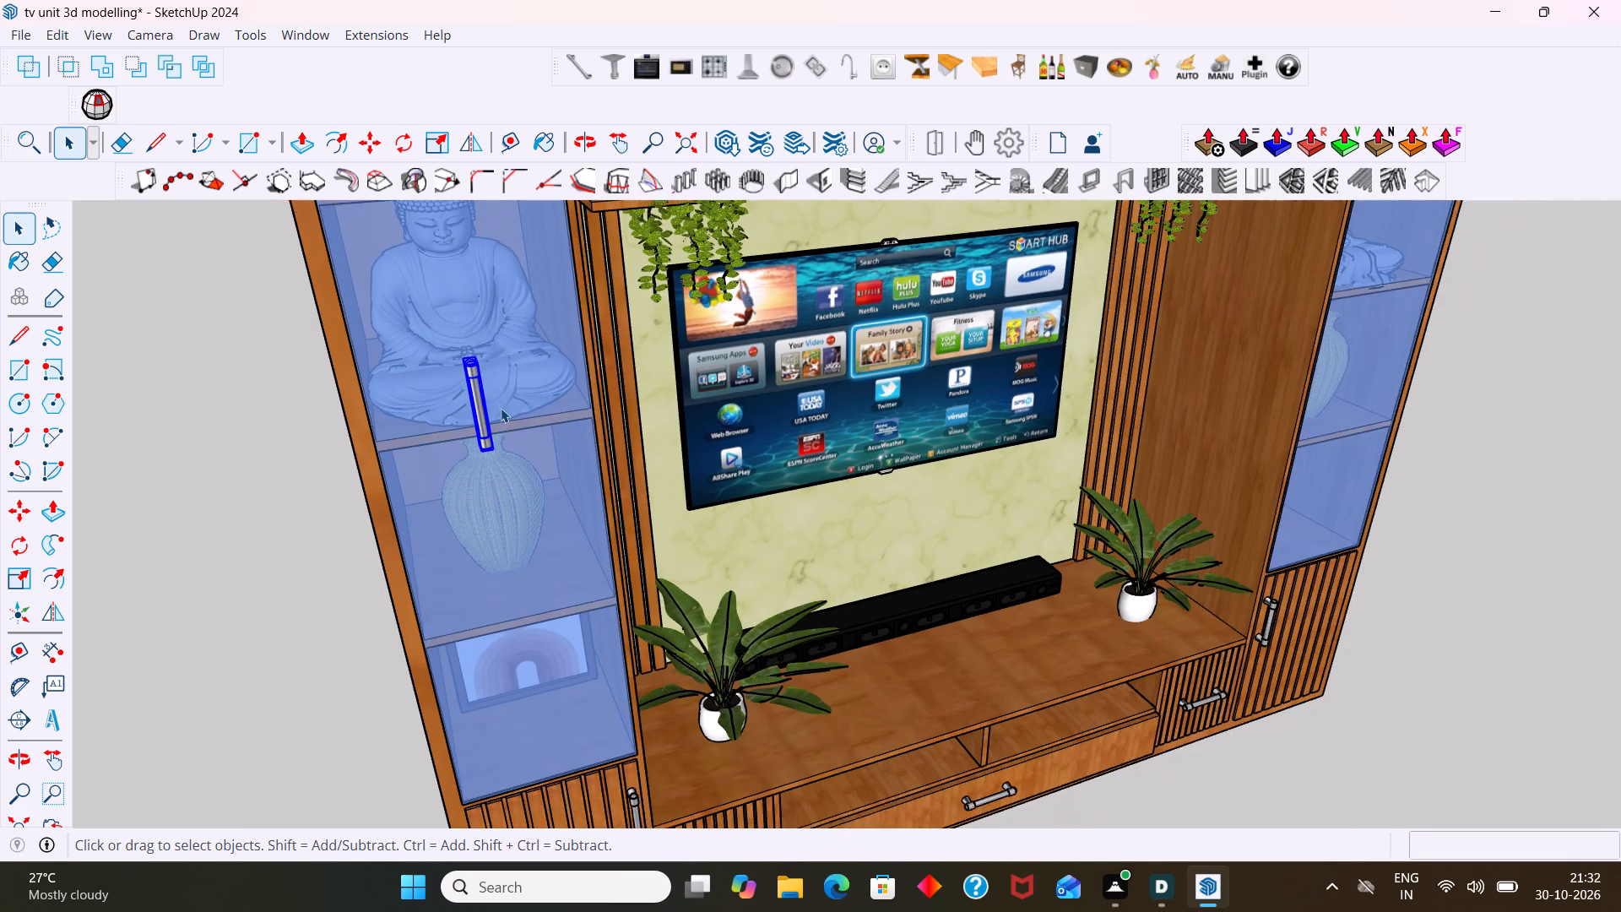
scroll(501, 408, down, 3)
click(482, 416)
key(m)
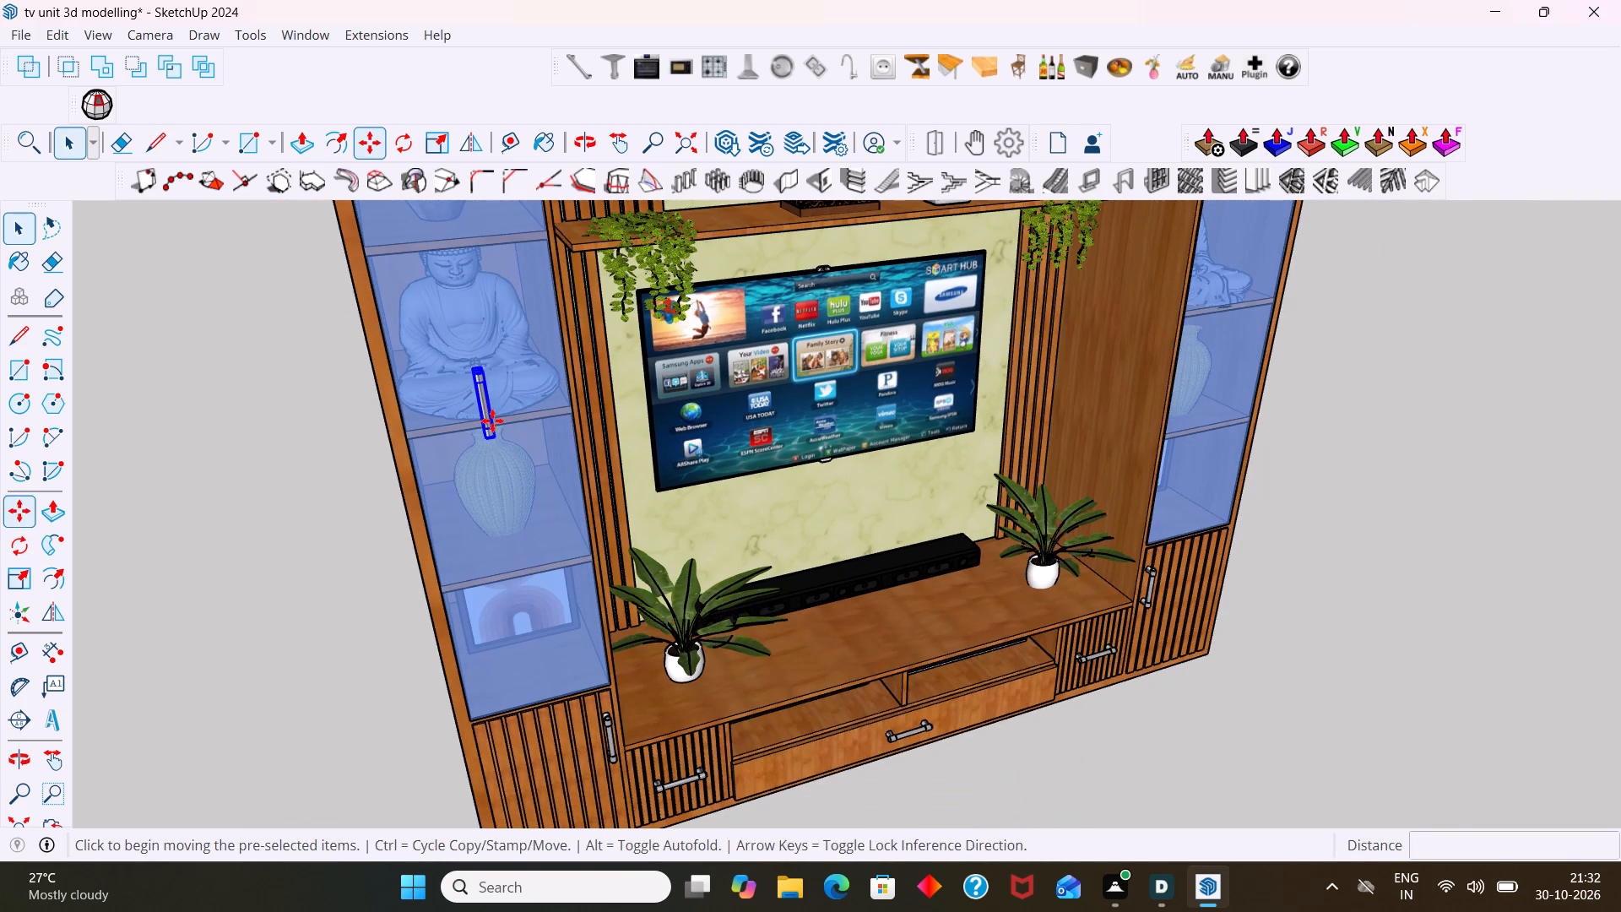
click(494, 441)
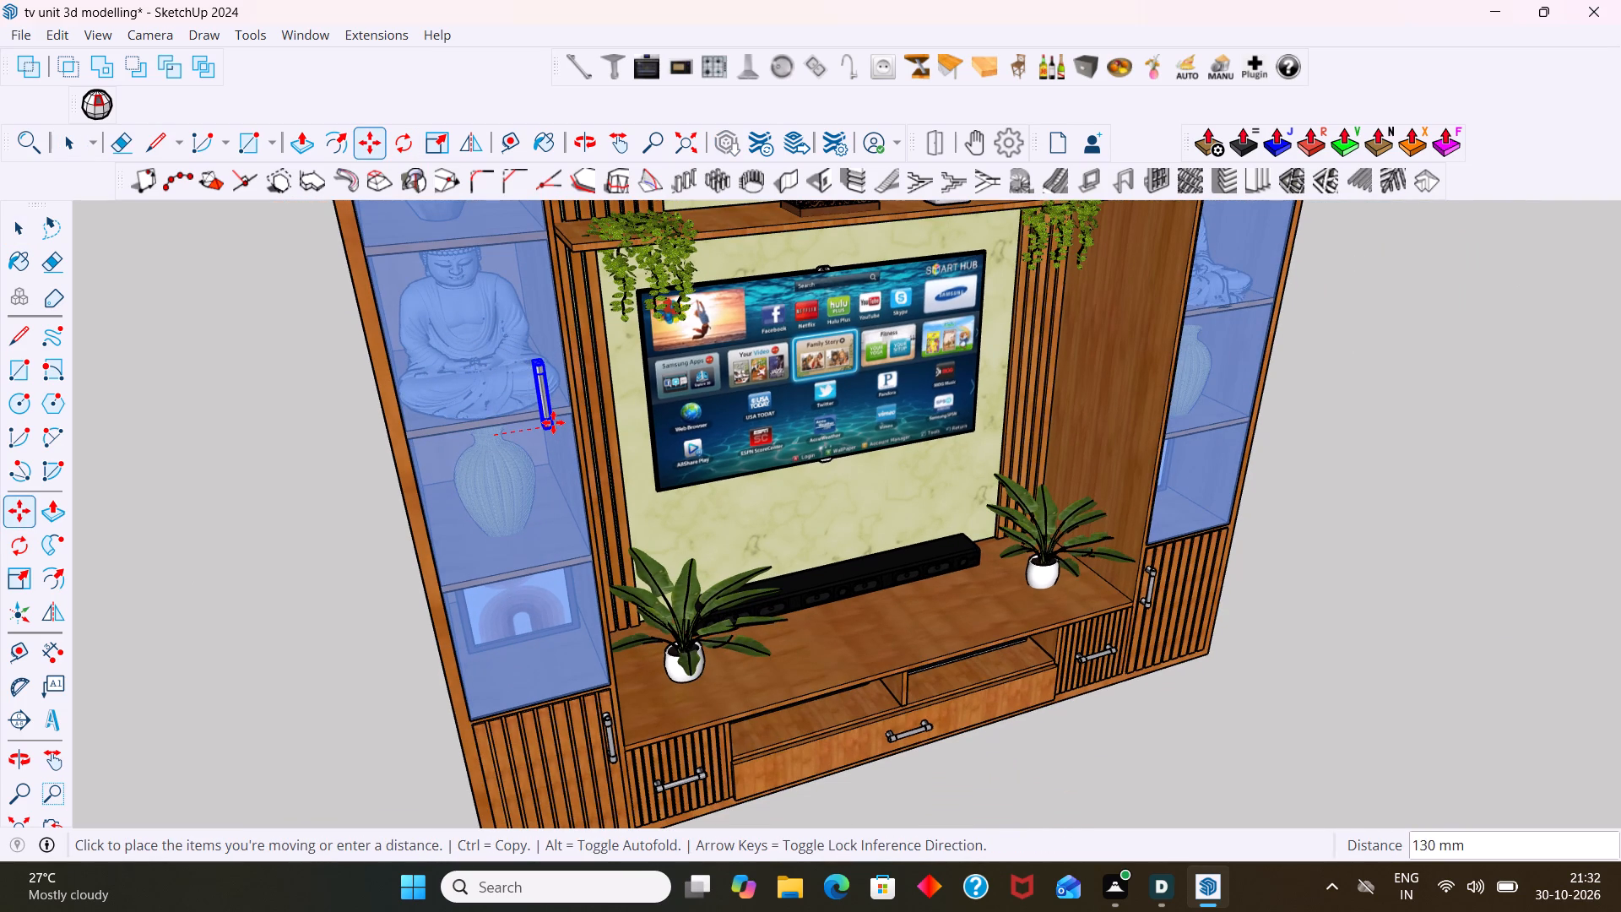
click(564, 420)
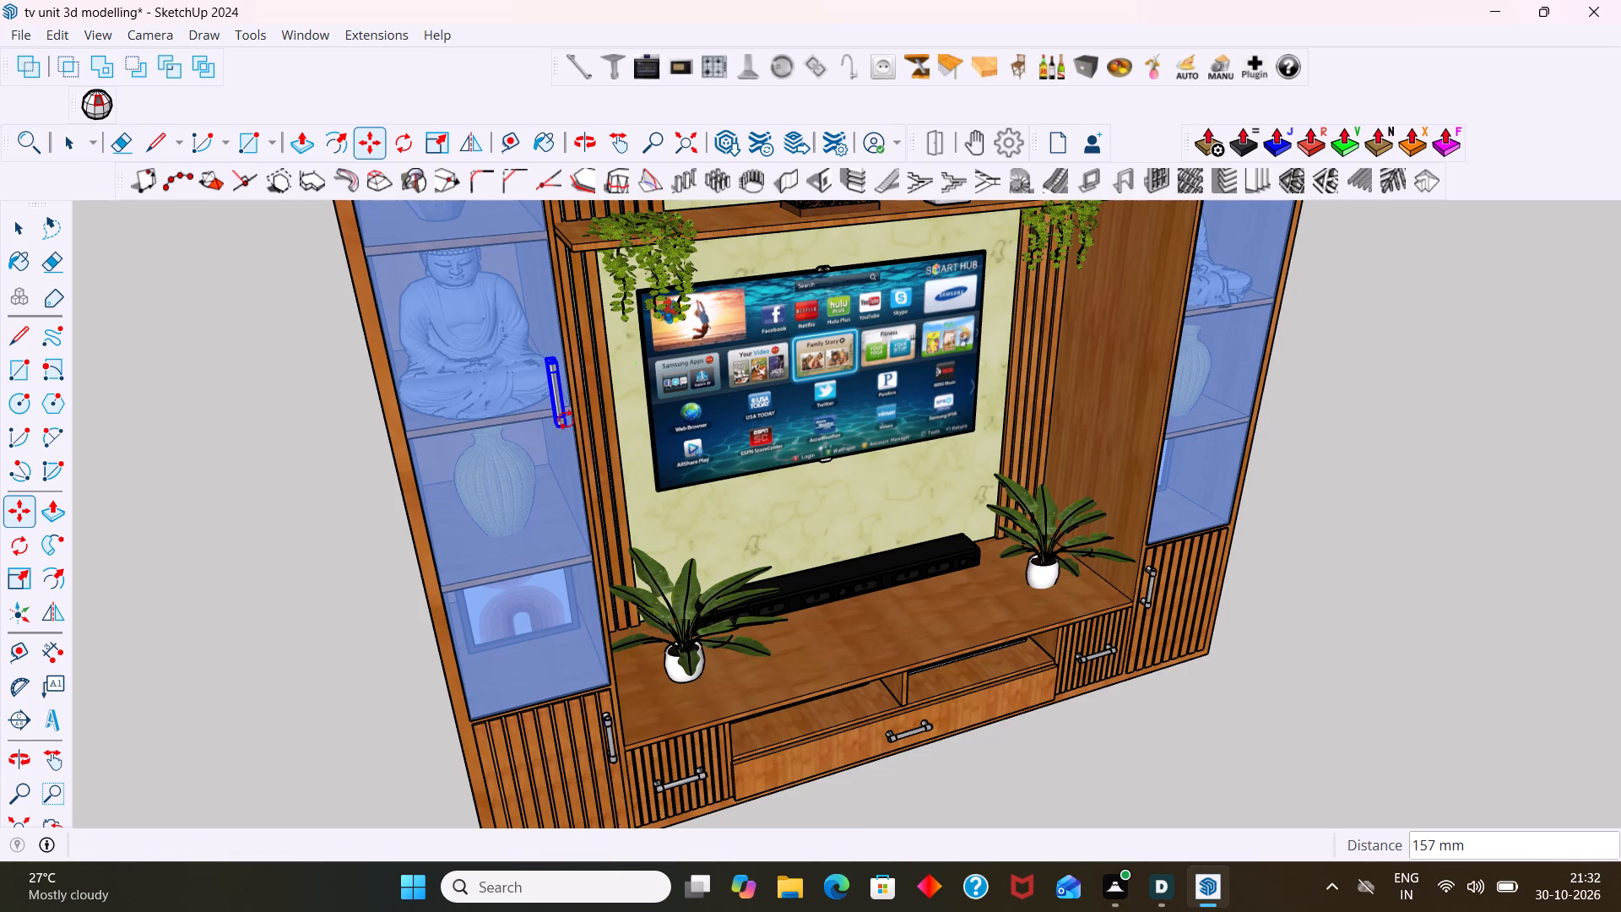
key(space)
Copy the handle about 1886 mm along the red axis to the inner edge of the right glass door.
middle_drag(753, 426, 584, 377)
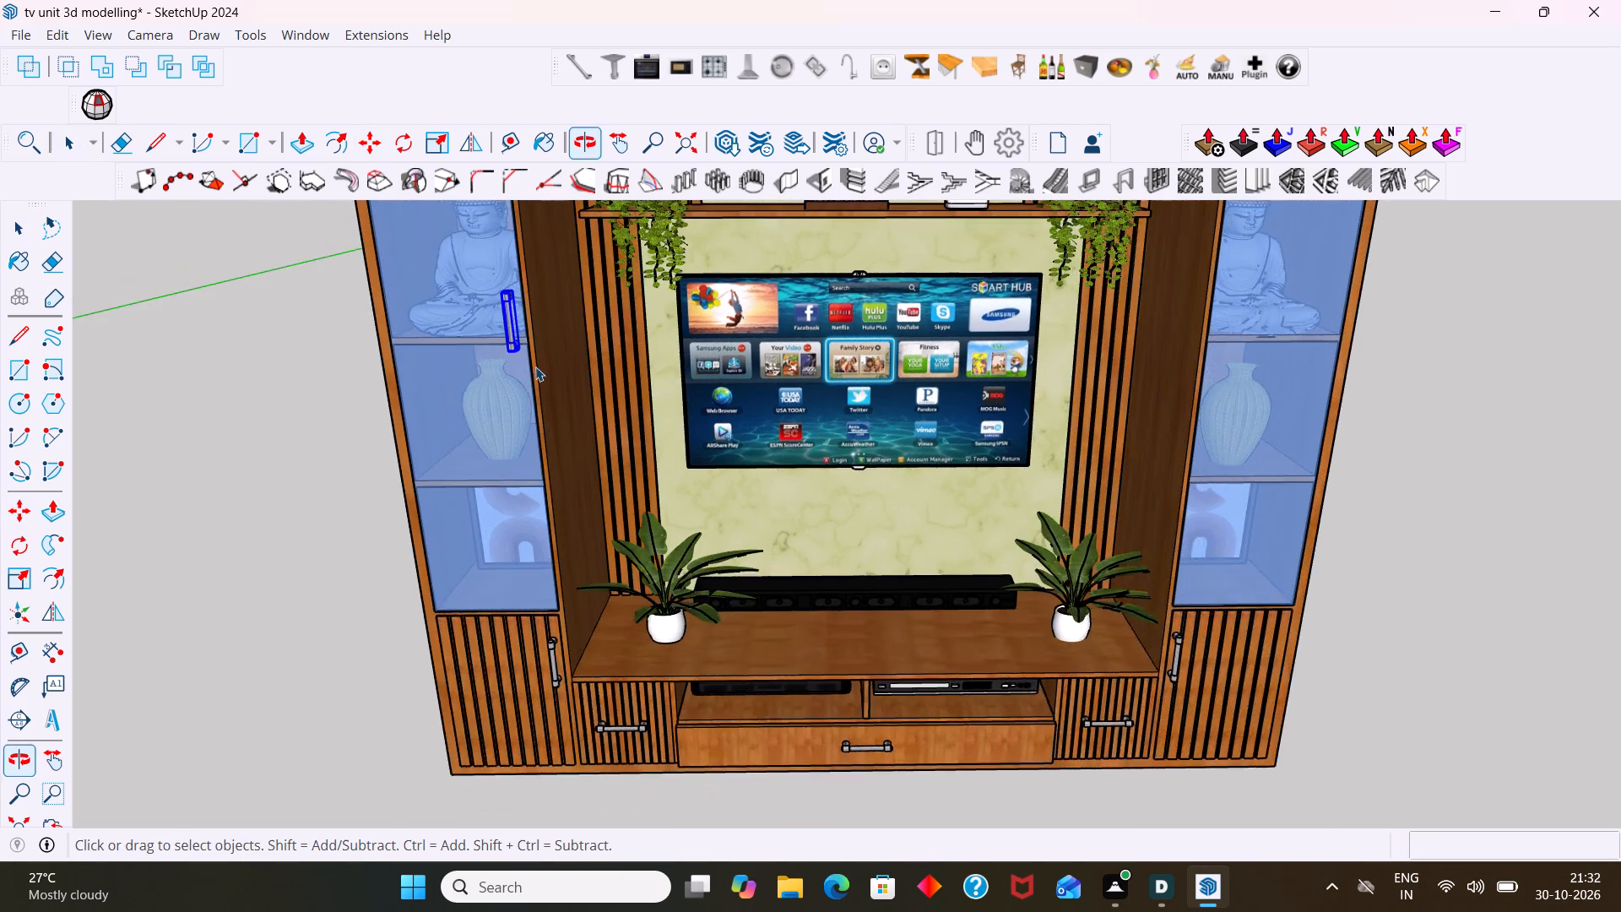
scroll(534, 362, up, 2)
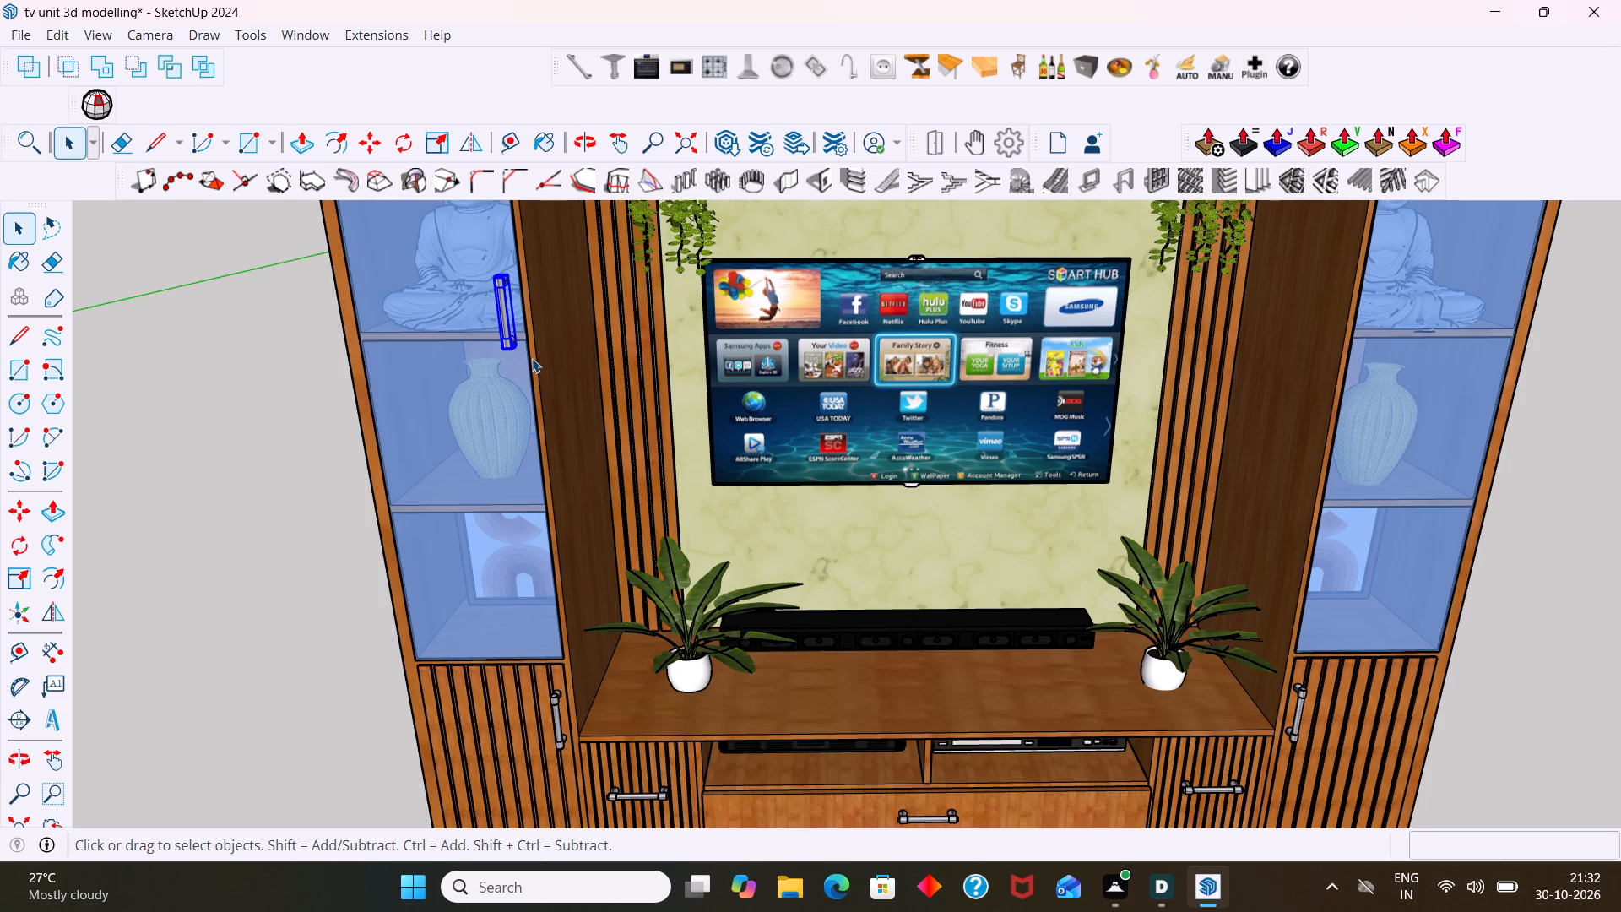
scroll(532, 358, down, 5)
click(1337, 297)
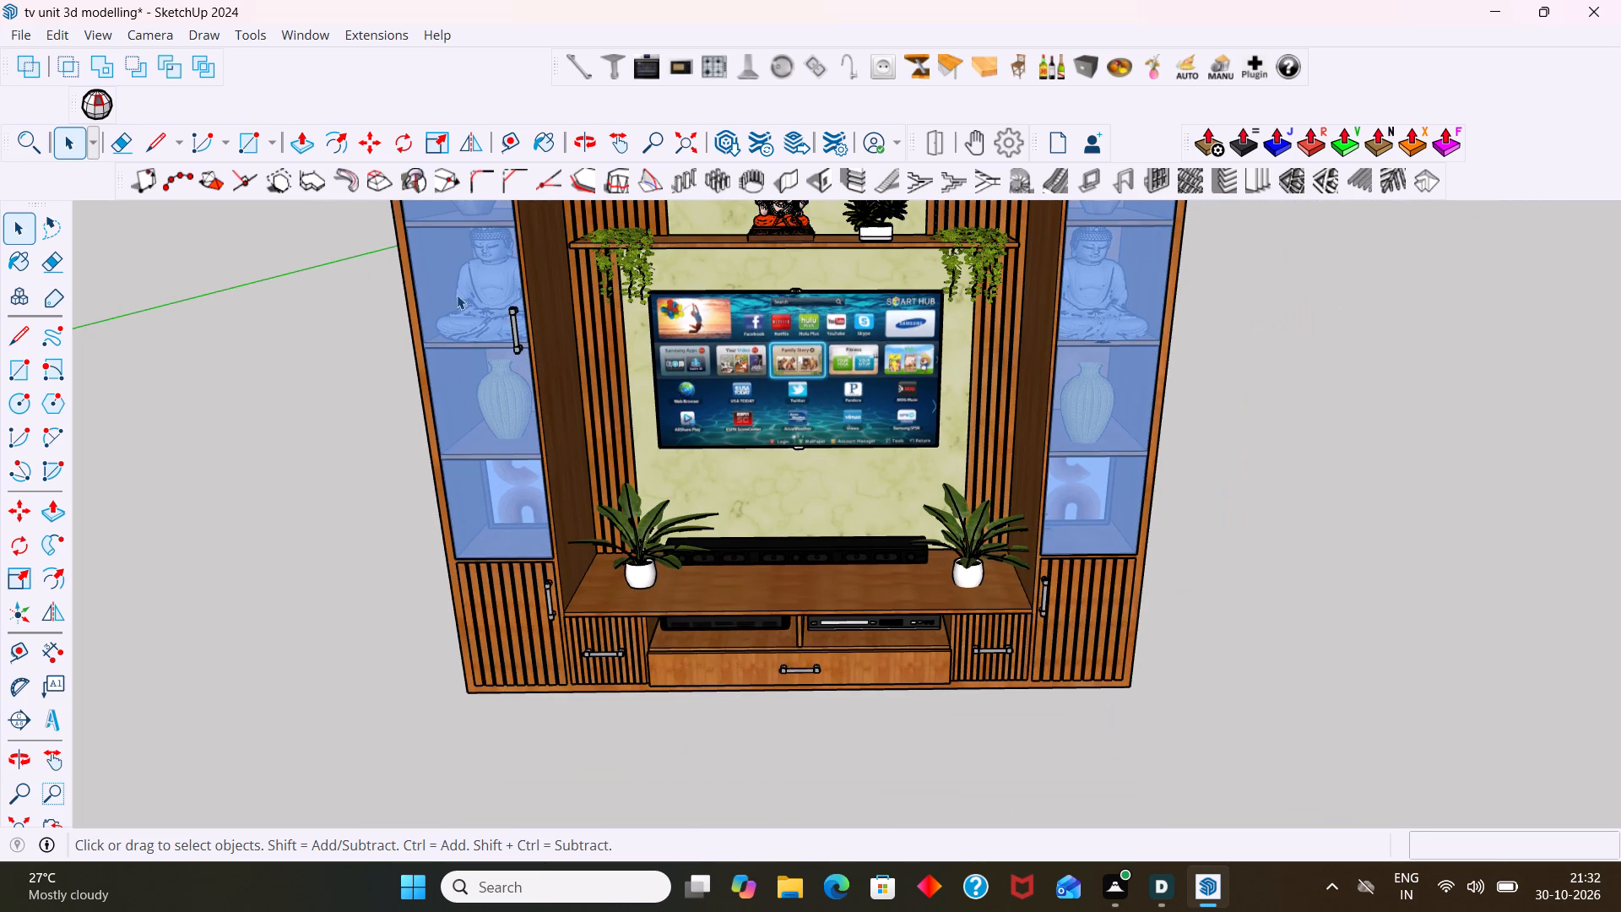
click(515, 328)
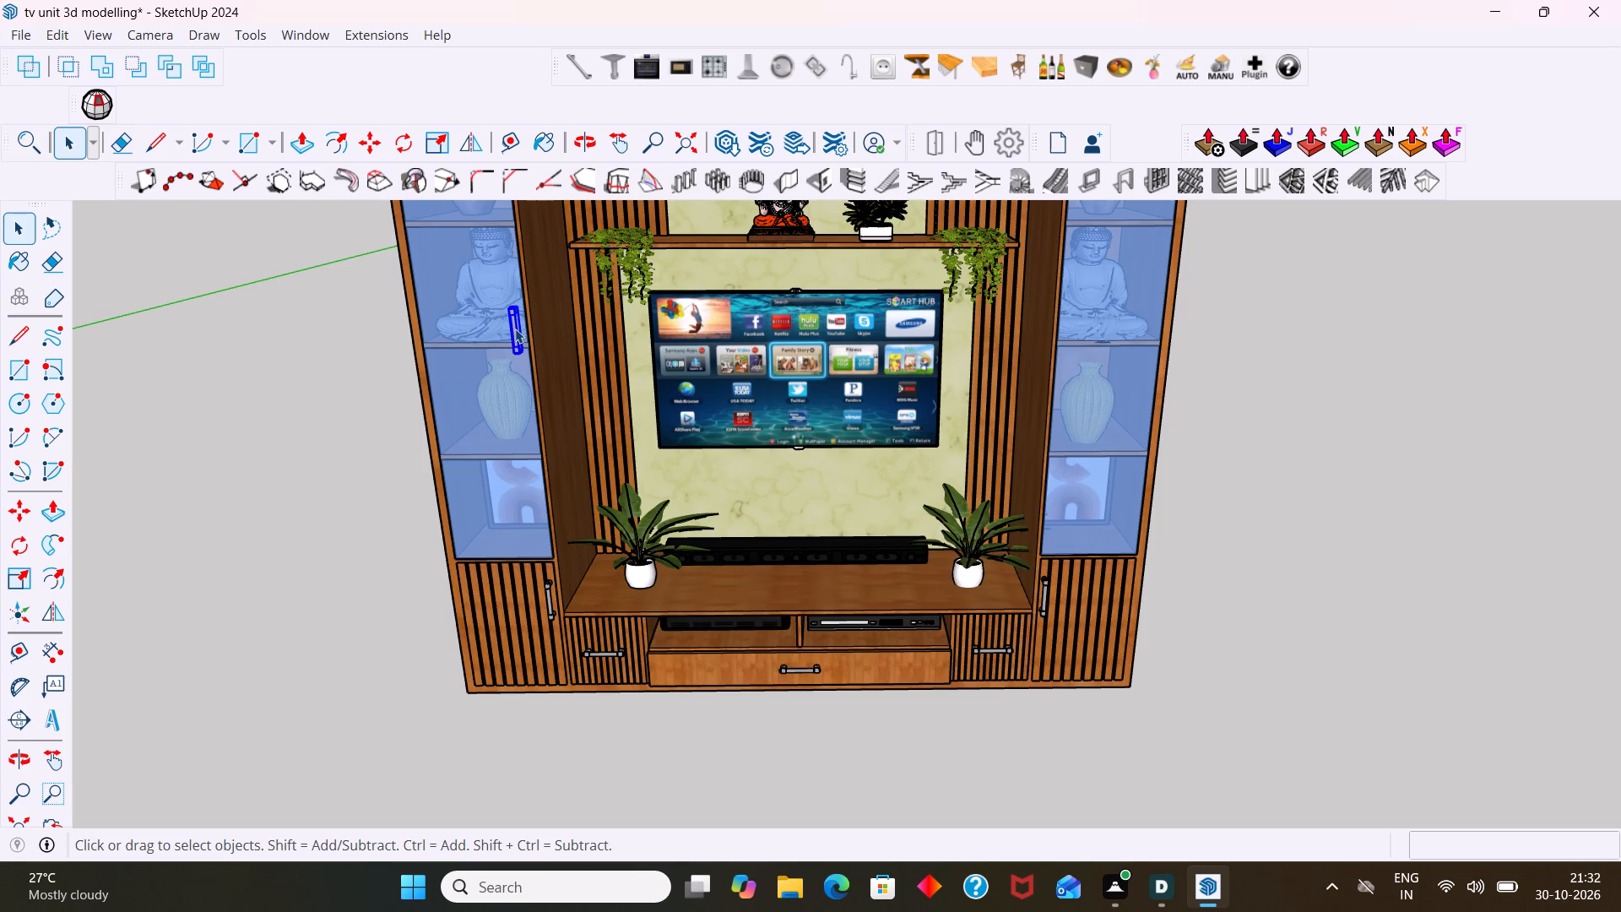
key(m)
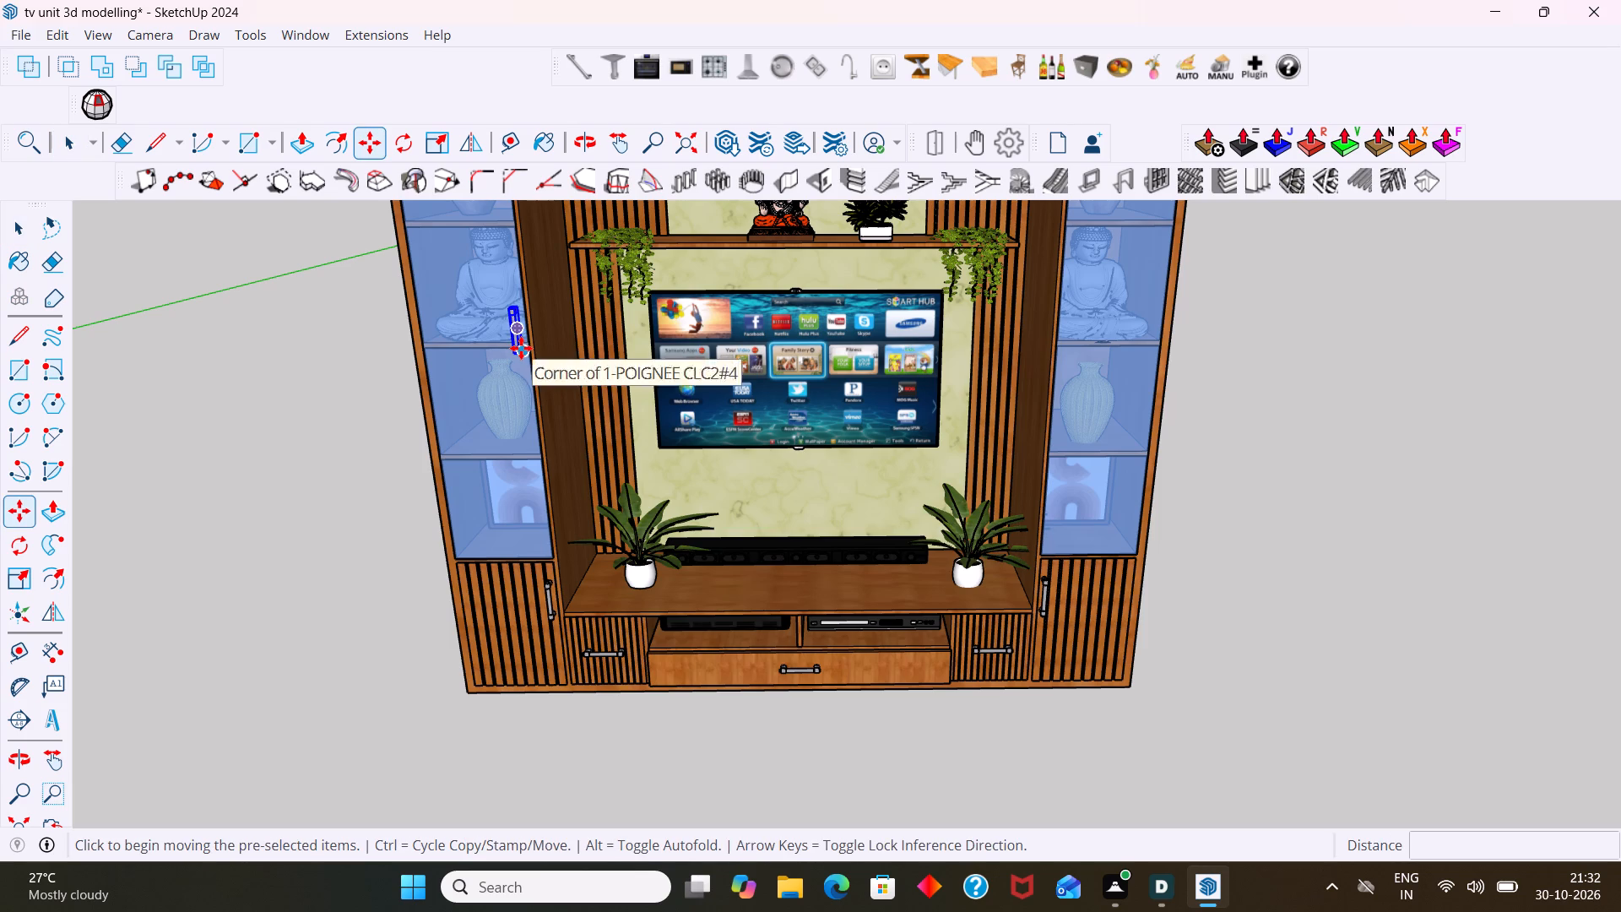
click(521, 348)
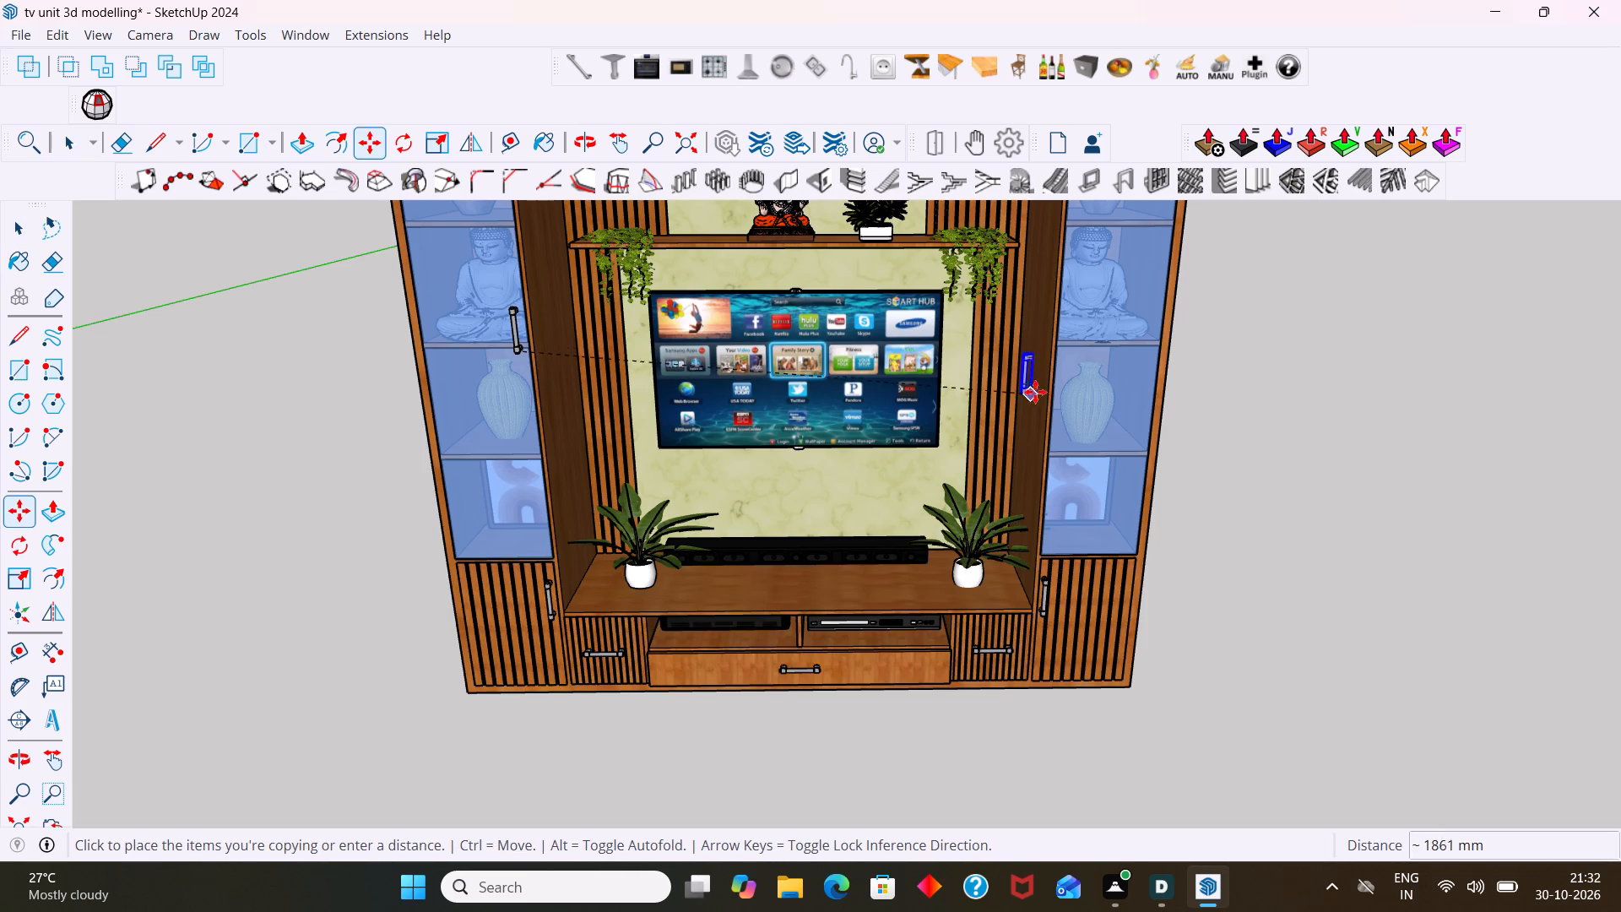
click(1071, 350)
key(space)
click(1266, 334)
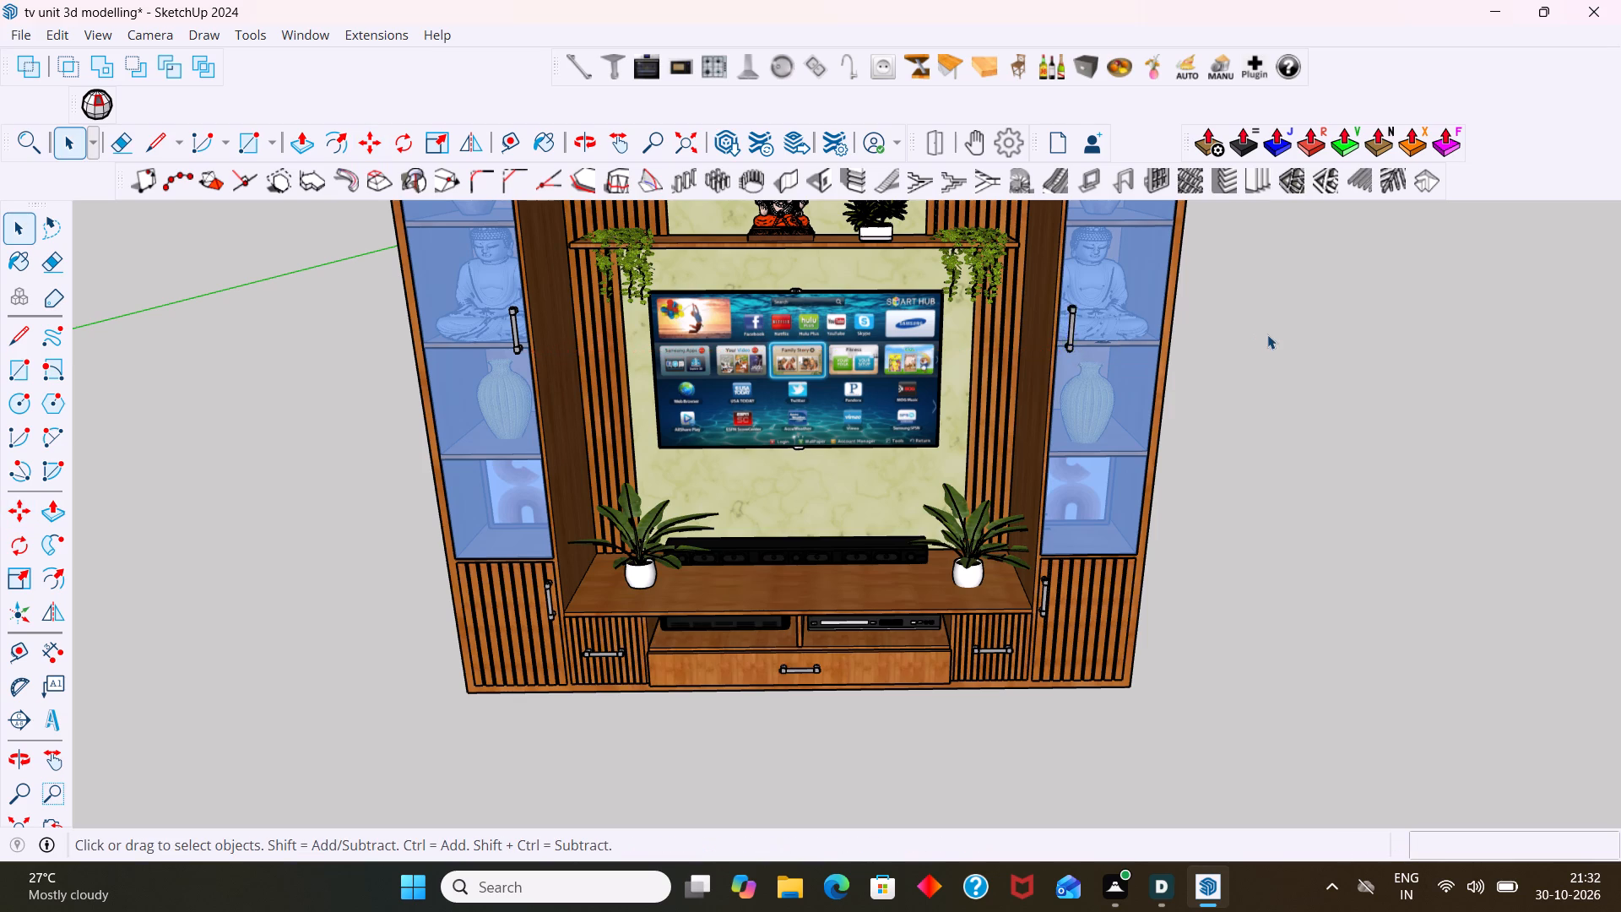
Examine both glass-door handles and the whole TV unit from the sides, front, below and above.
scroll(1268, 334, down, 9)
shift+middle_drag(1260, 334, 1189, 497)
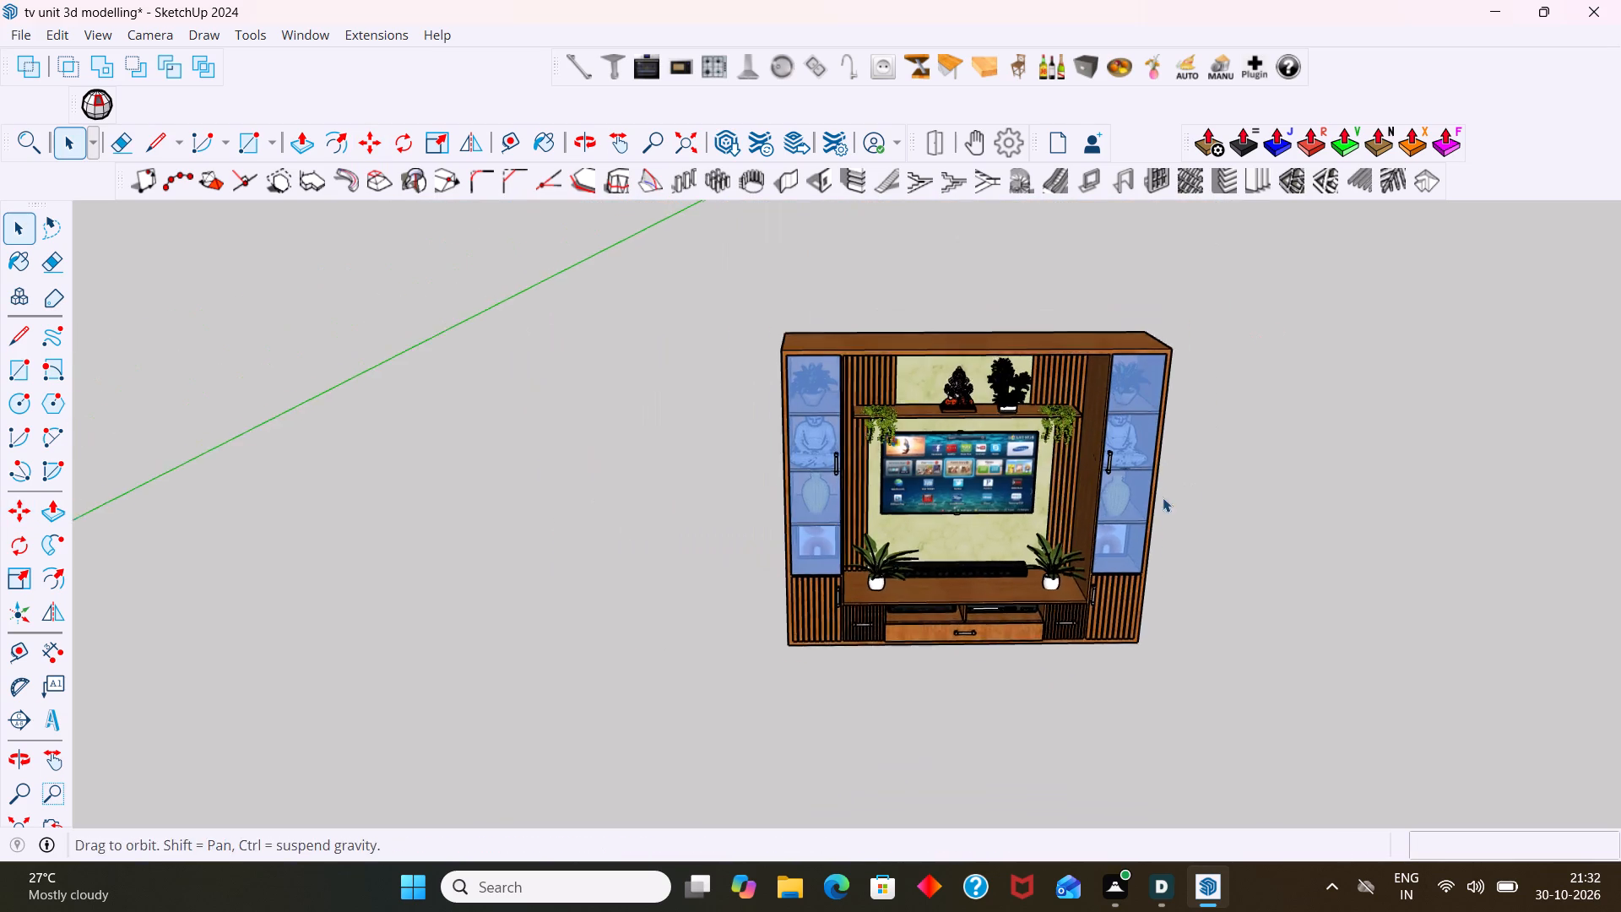
scroll(973, 489, up, 9)
middle_drag(803, 468, 1052, 484)
scroll(1027, 493, up, 3)
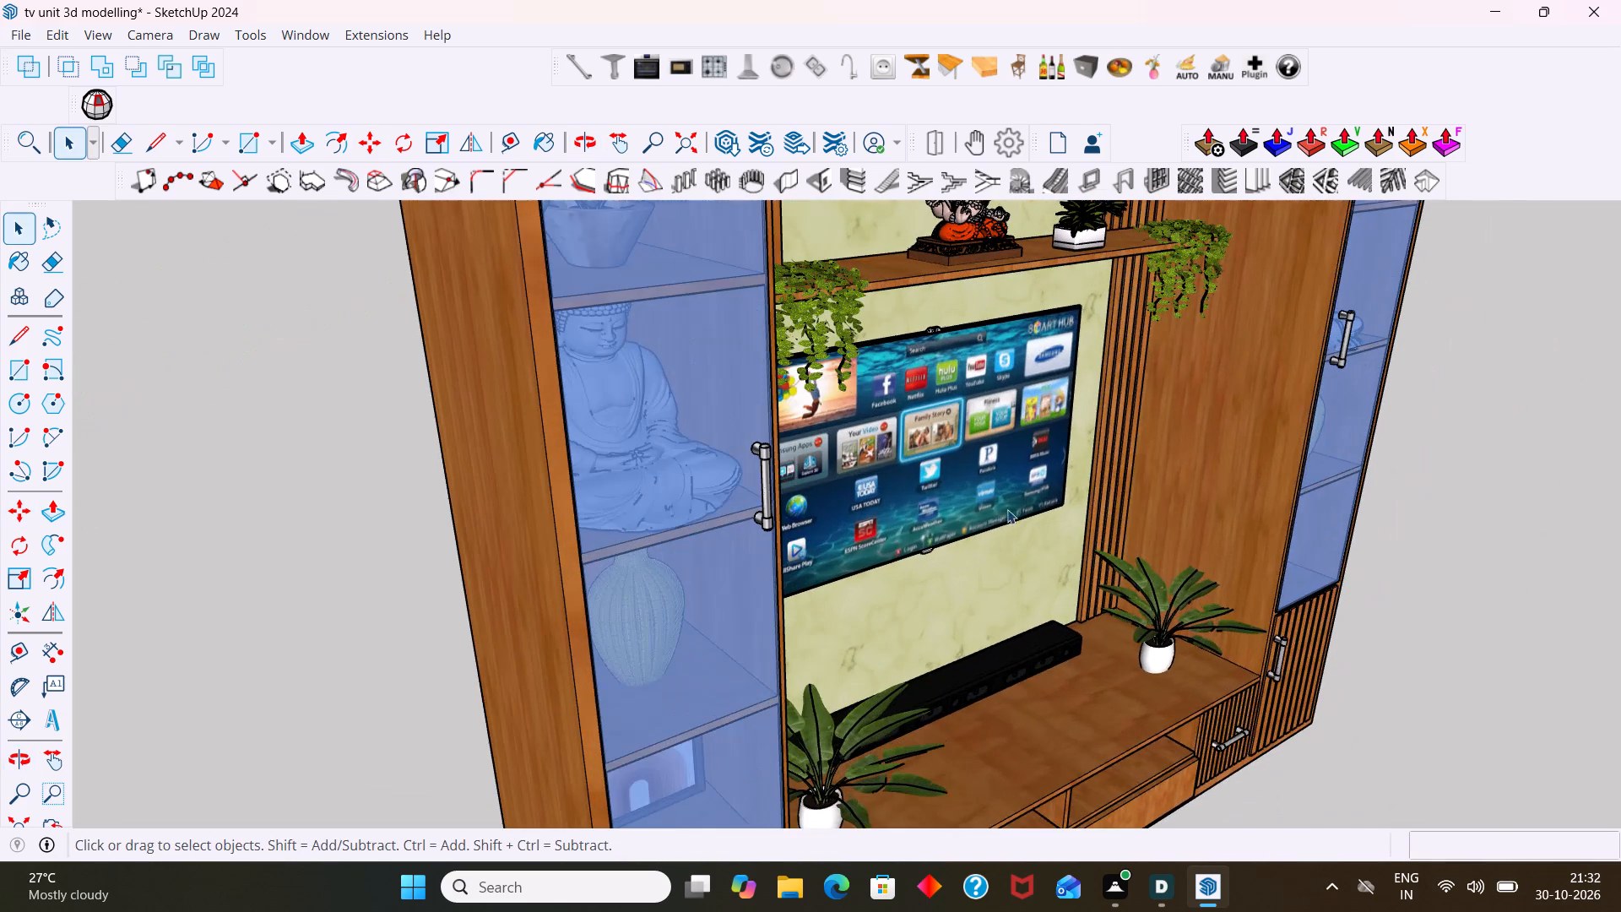
middle_drag(824, 502, 608, 508)
scroll(614, 486, down, 10)
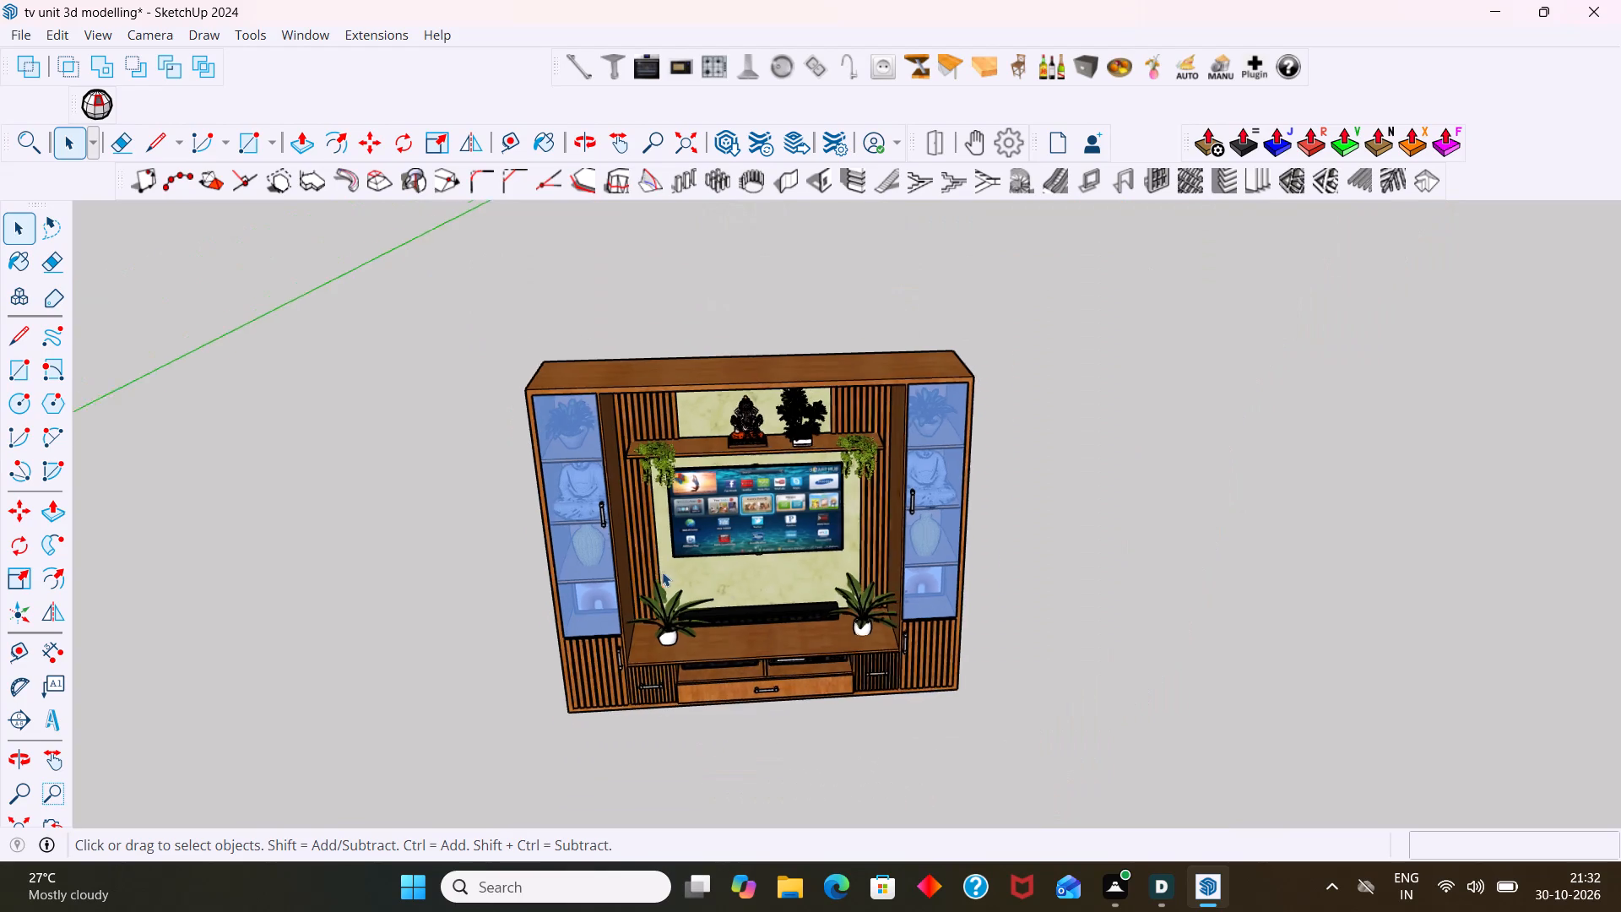
scroll(662, 572, down, 1)
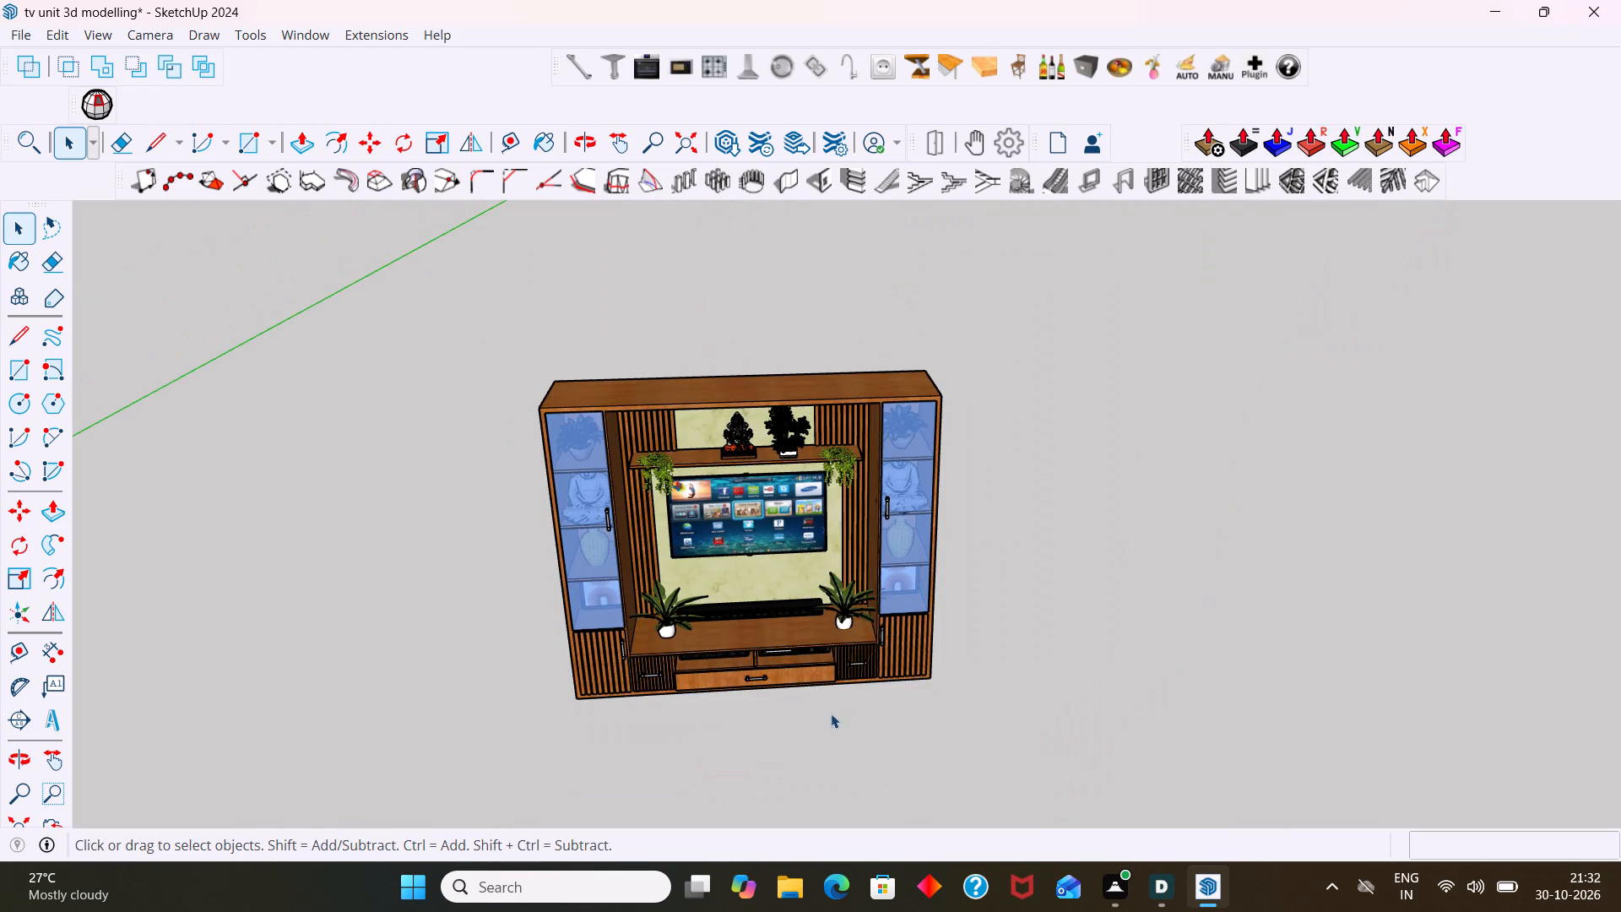
middle_drag(831, 710, 831, 601)
scroll(831, 601, down, 1)
scroll(737, 687, up, 8)
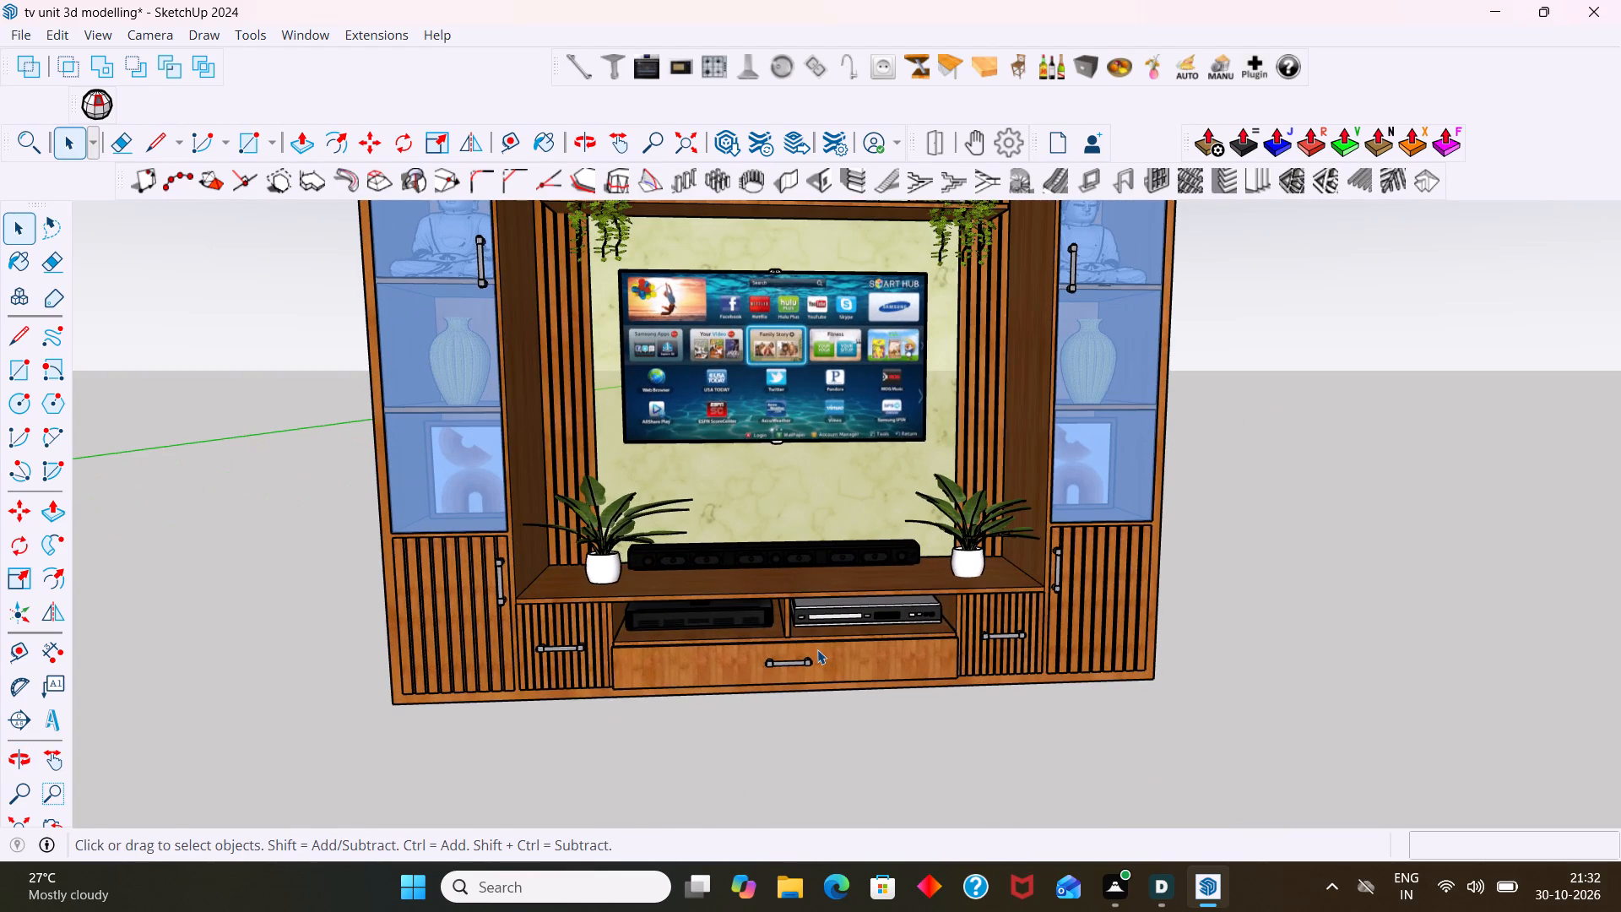
scroll(838, 635, down, 6)
middle_drag(802, 411, 670, 262)
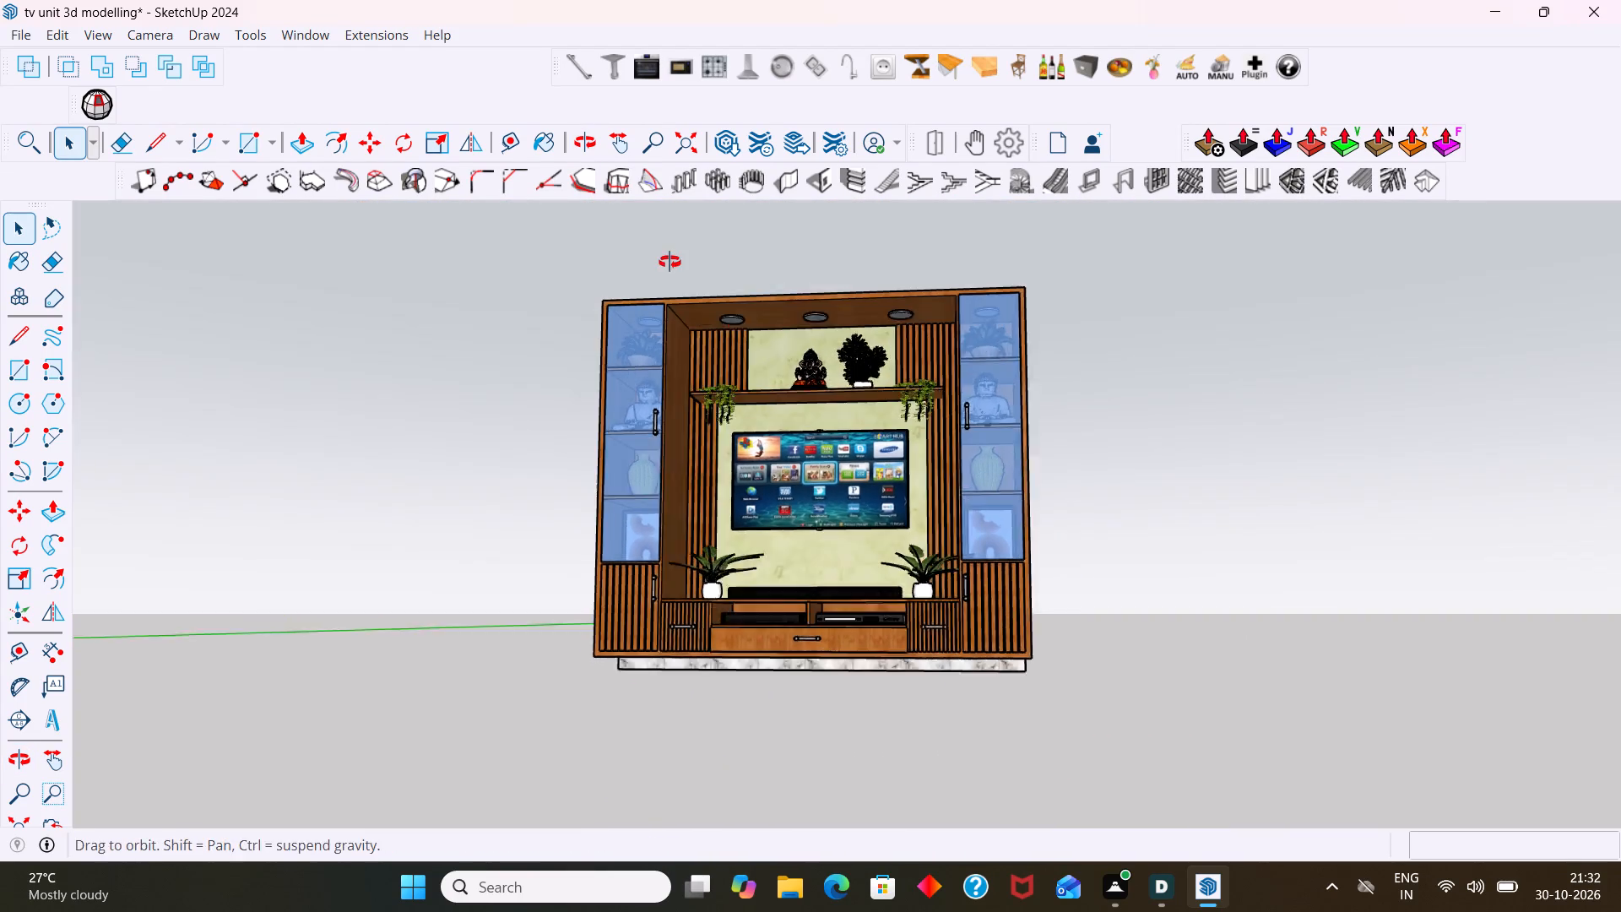
middle_drag(670, 262, 668, 258)
scroll(756, 330, up, 6)
middle_drag(699, 357, 886, 396)
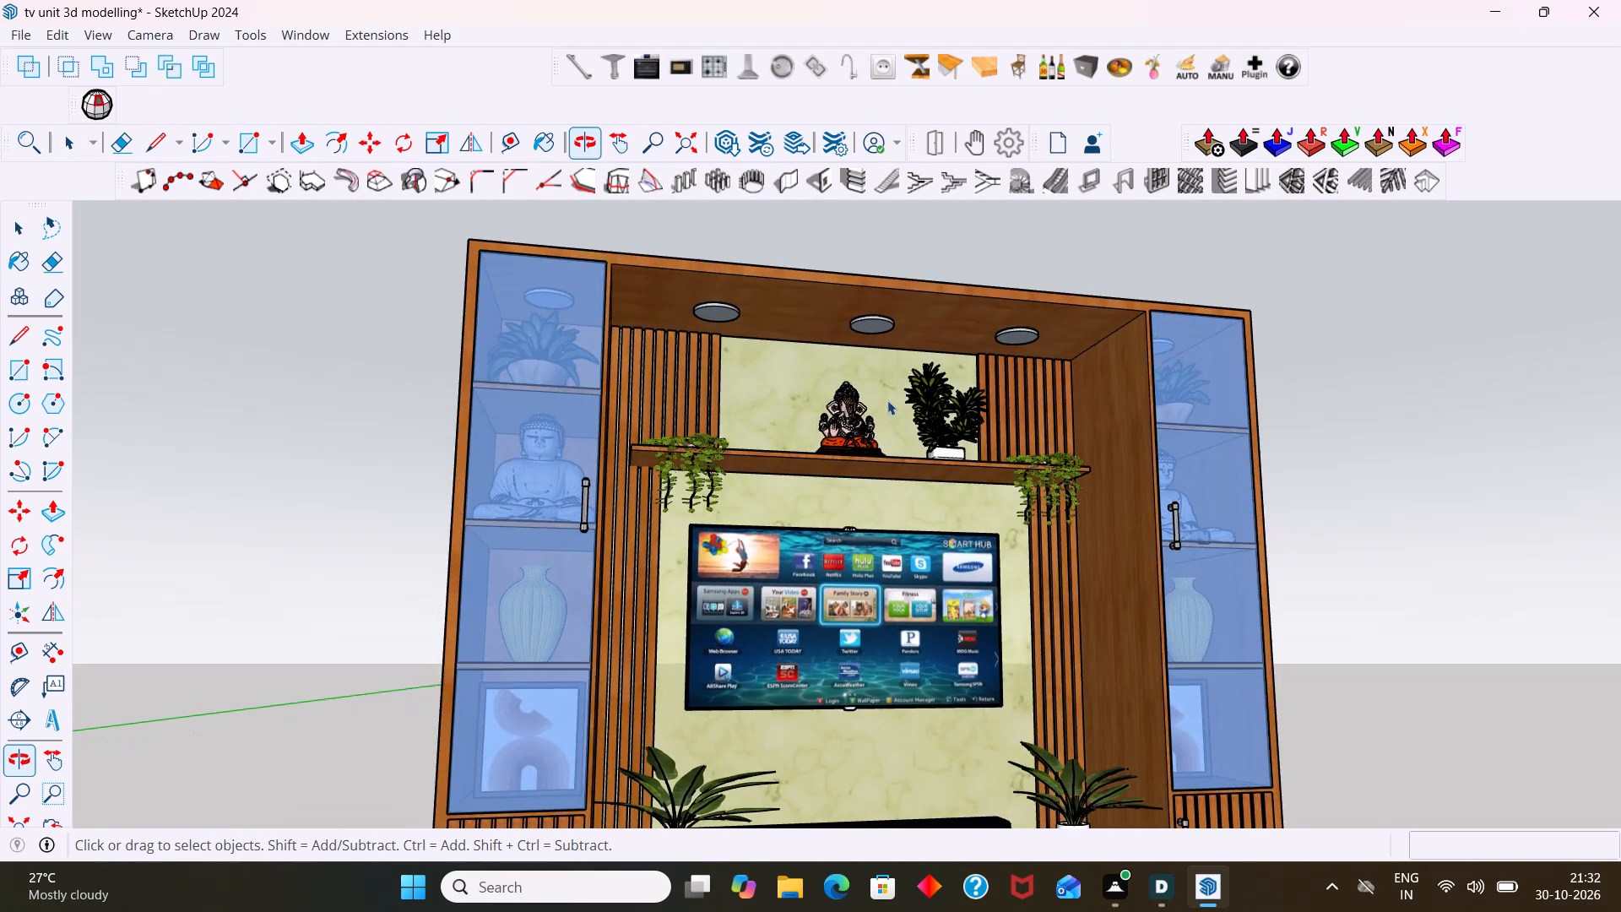
scroll(887, 400, down, 11)
middle_drag(917, 474, 872, 759)
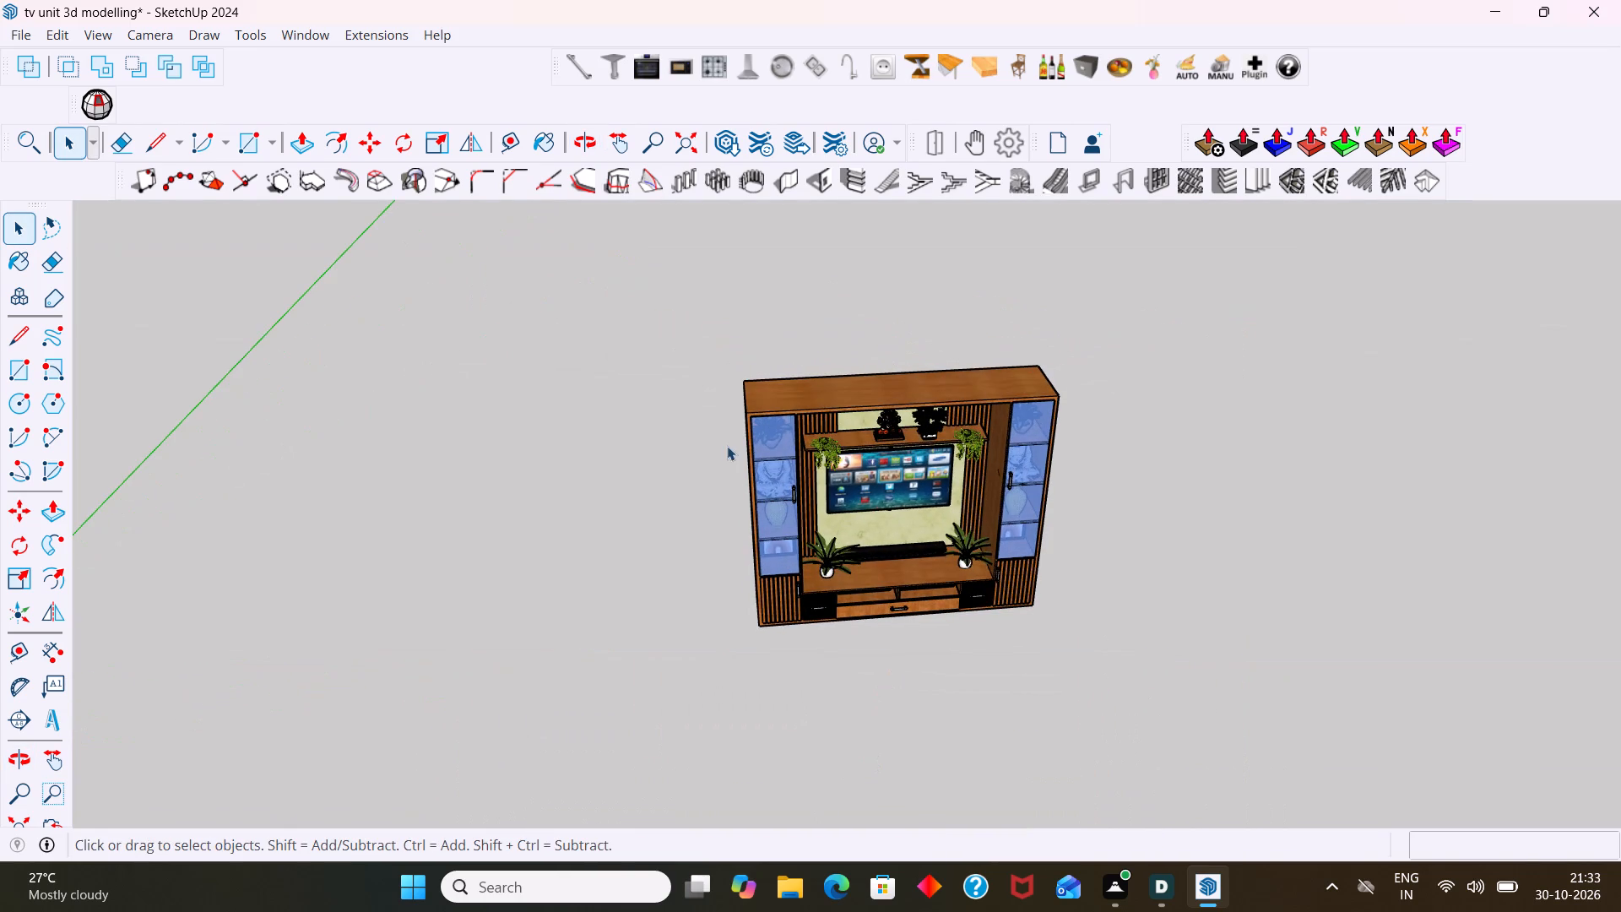
Save the TV unit model.
click(18, 38)
click(72, 144)
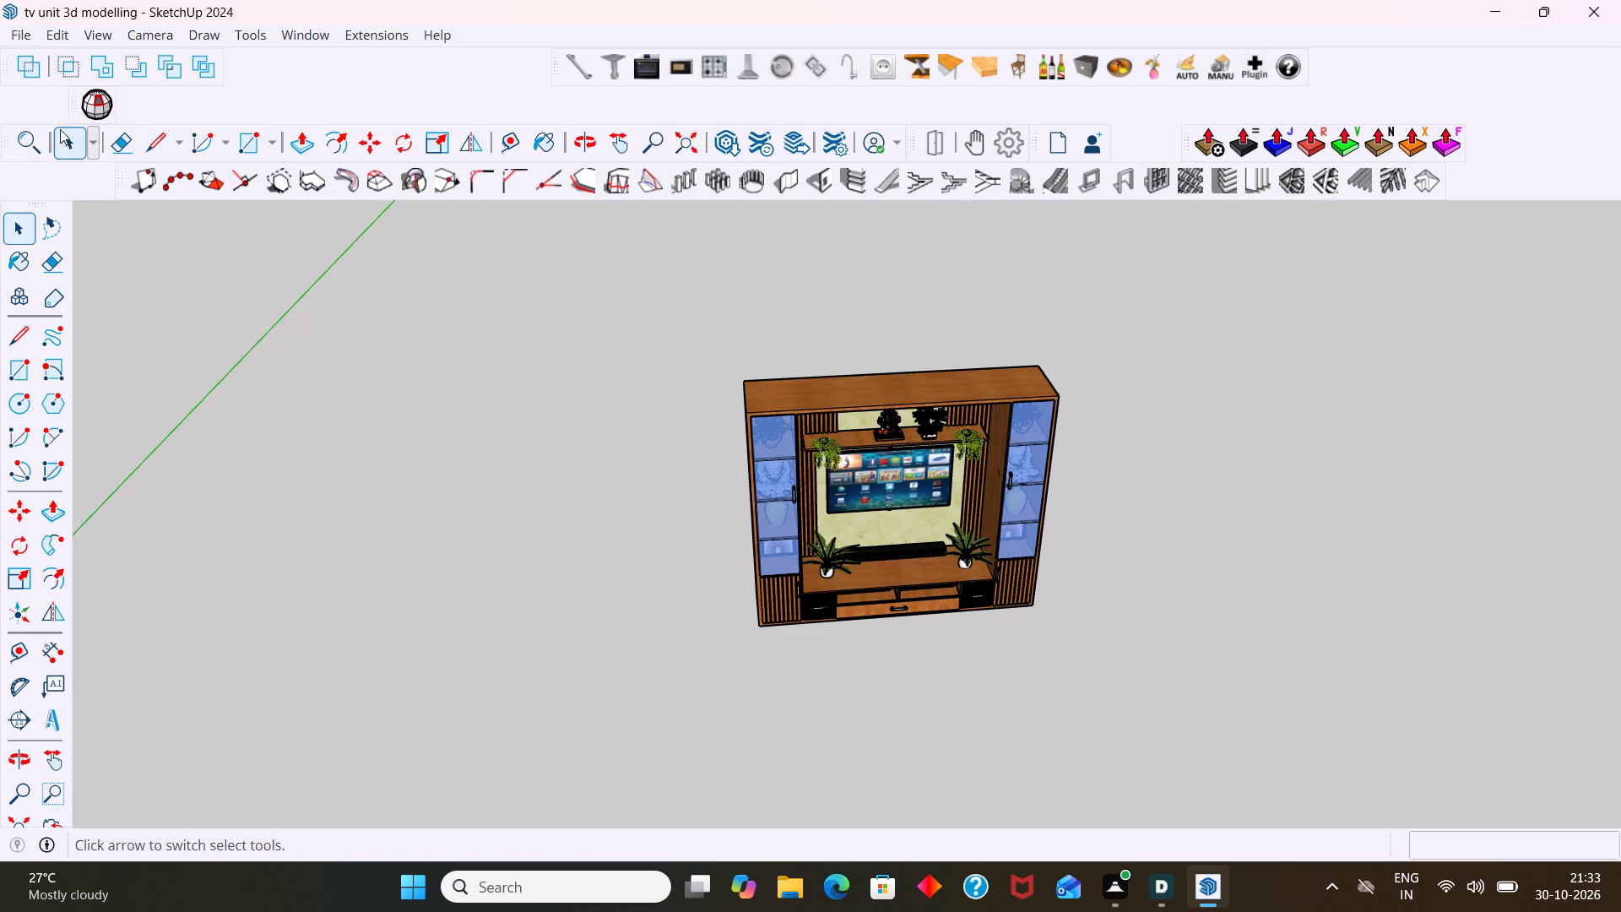
Save the model as "tv unit 3d modelling" in SketchUp Models (*.skp) format in the Documents folder, replacing the existing file.
click(26, 40)
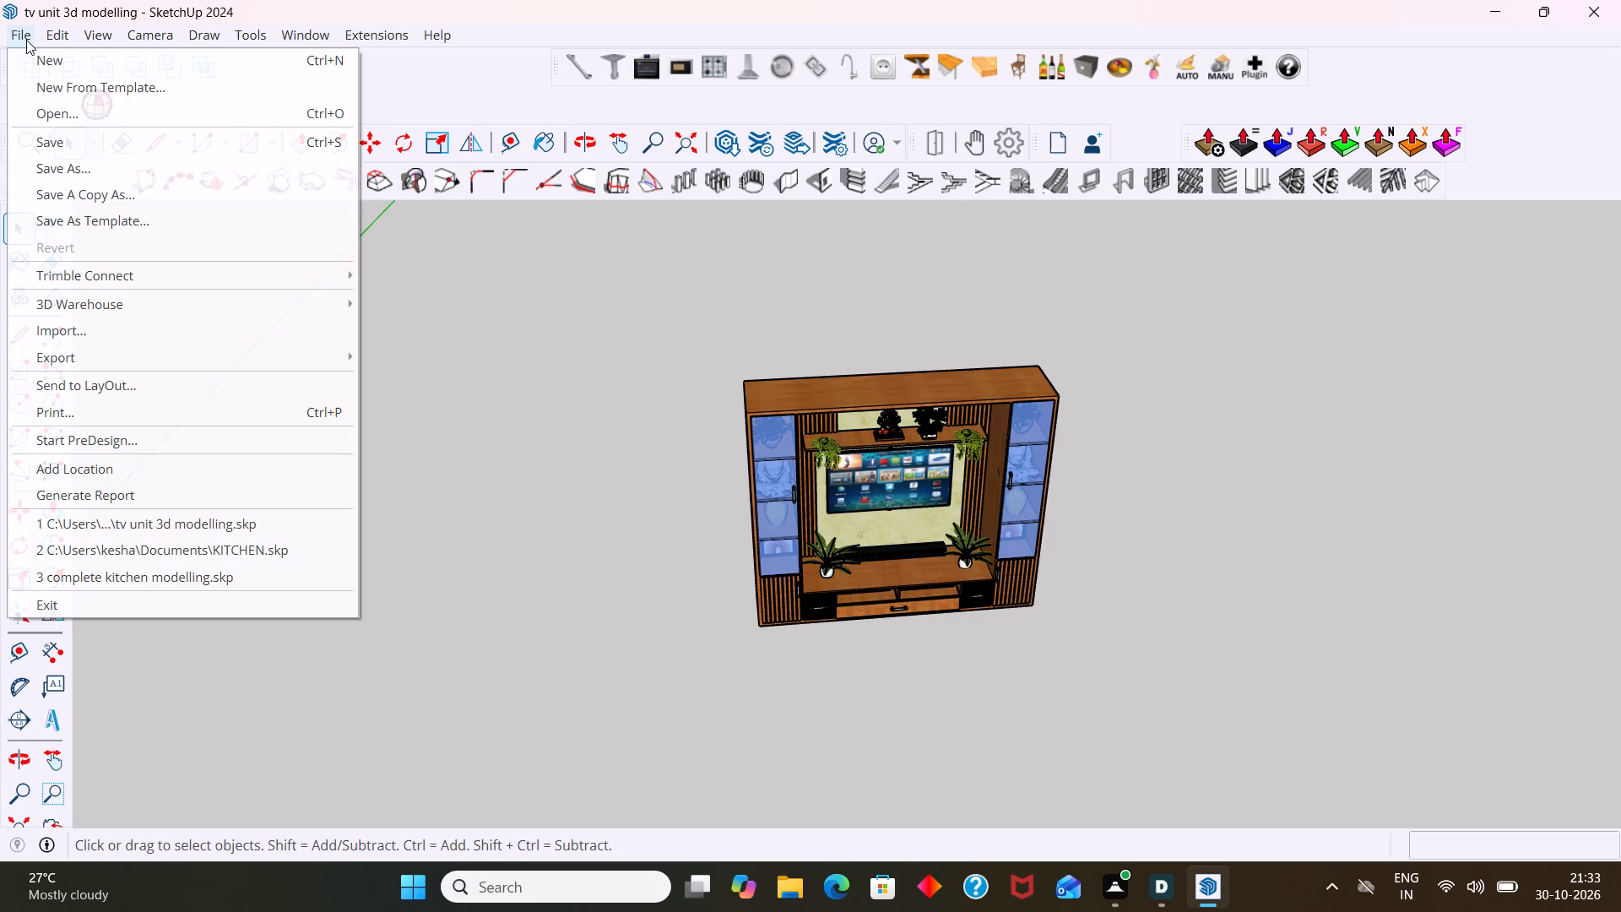
click(81, 167)
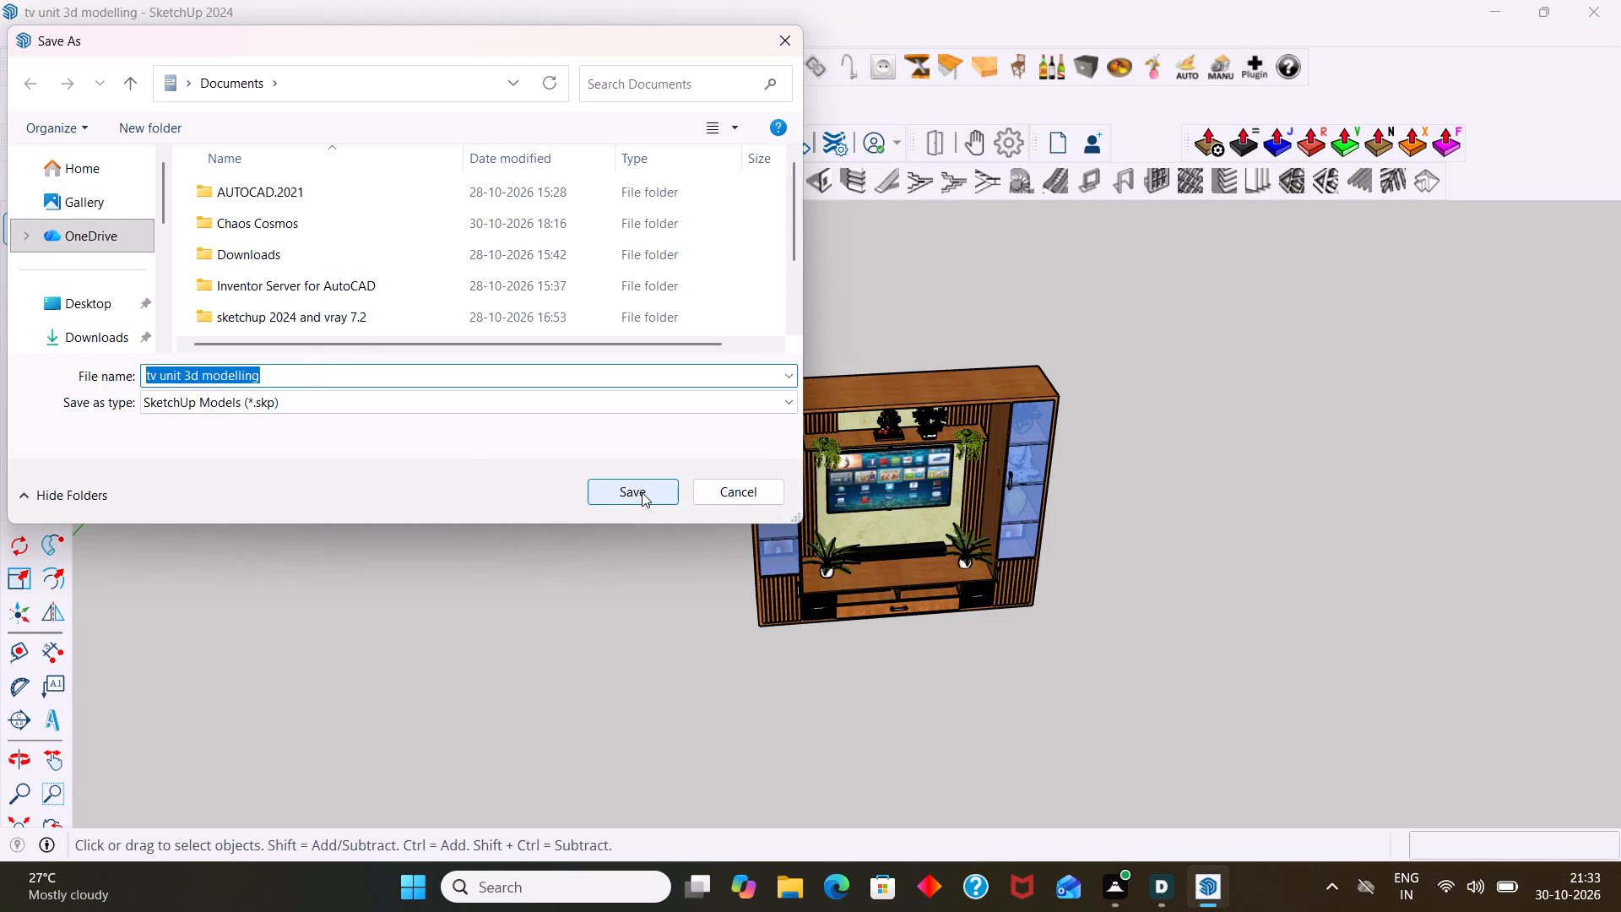
scroll(100, 342, down, 2)
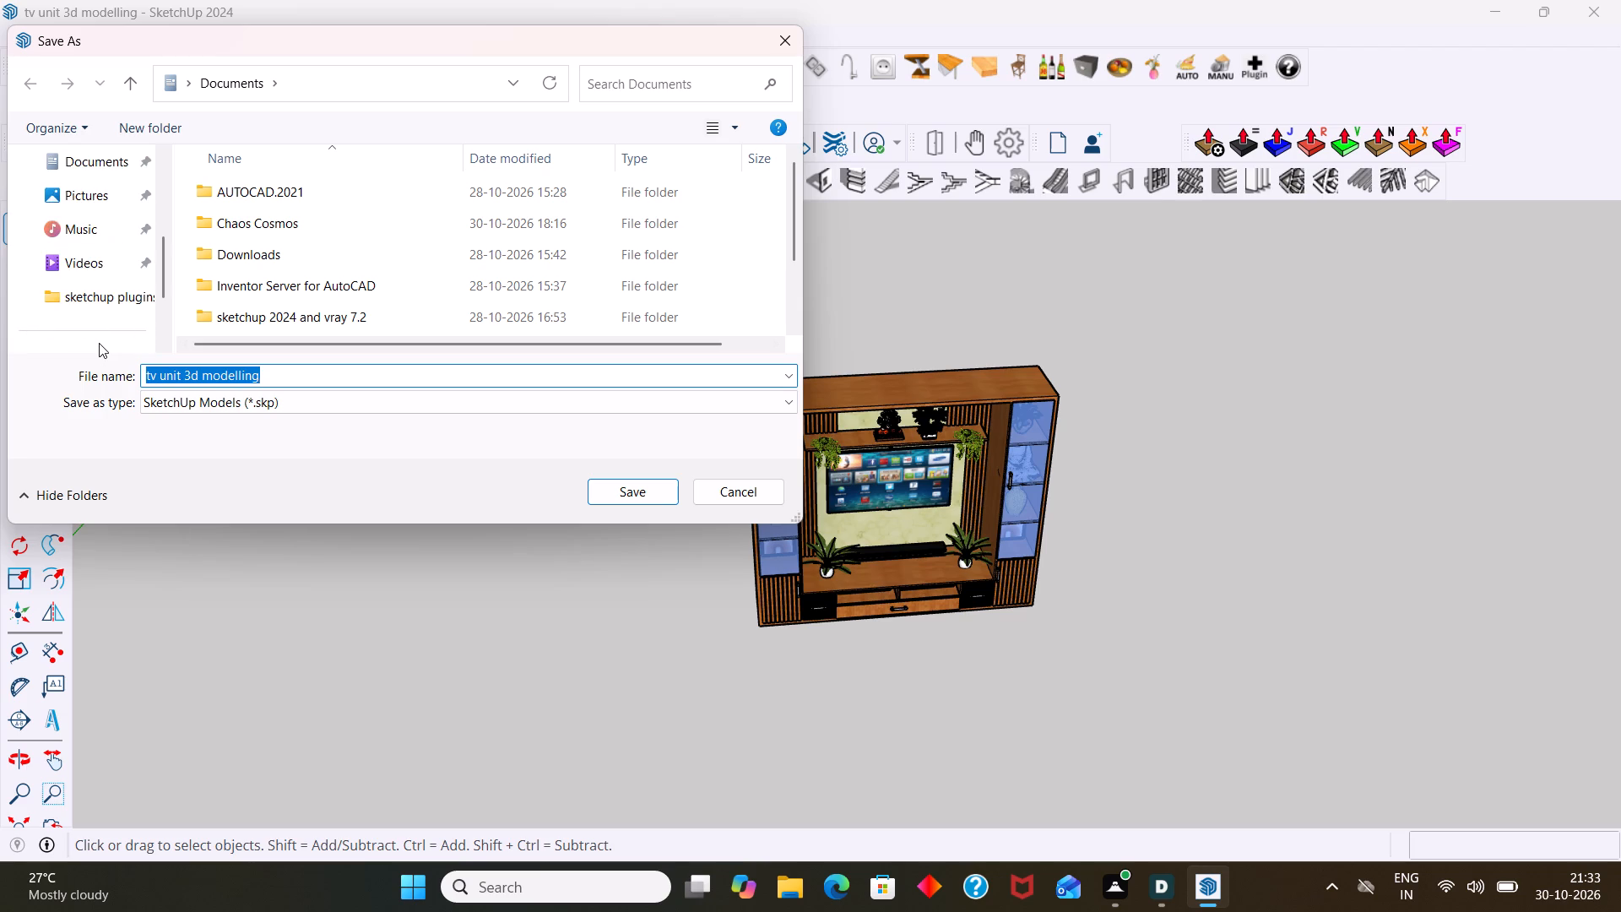
scroll(83, 253, up, 1)
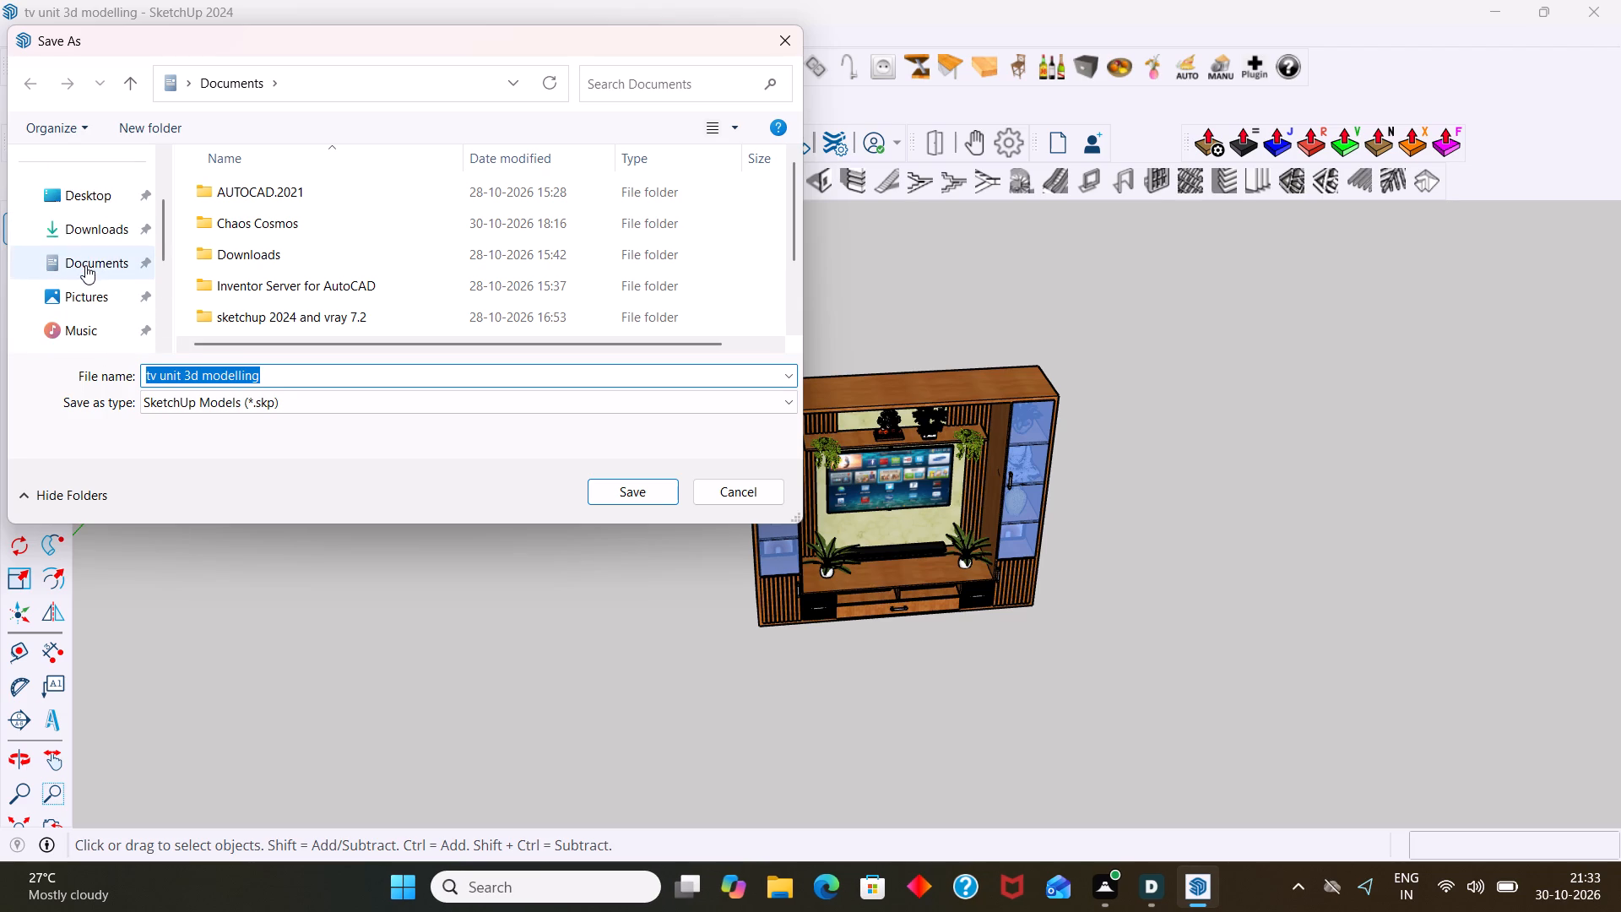
click(85, 265)
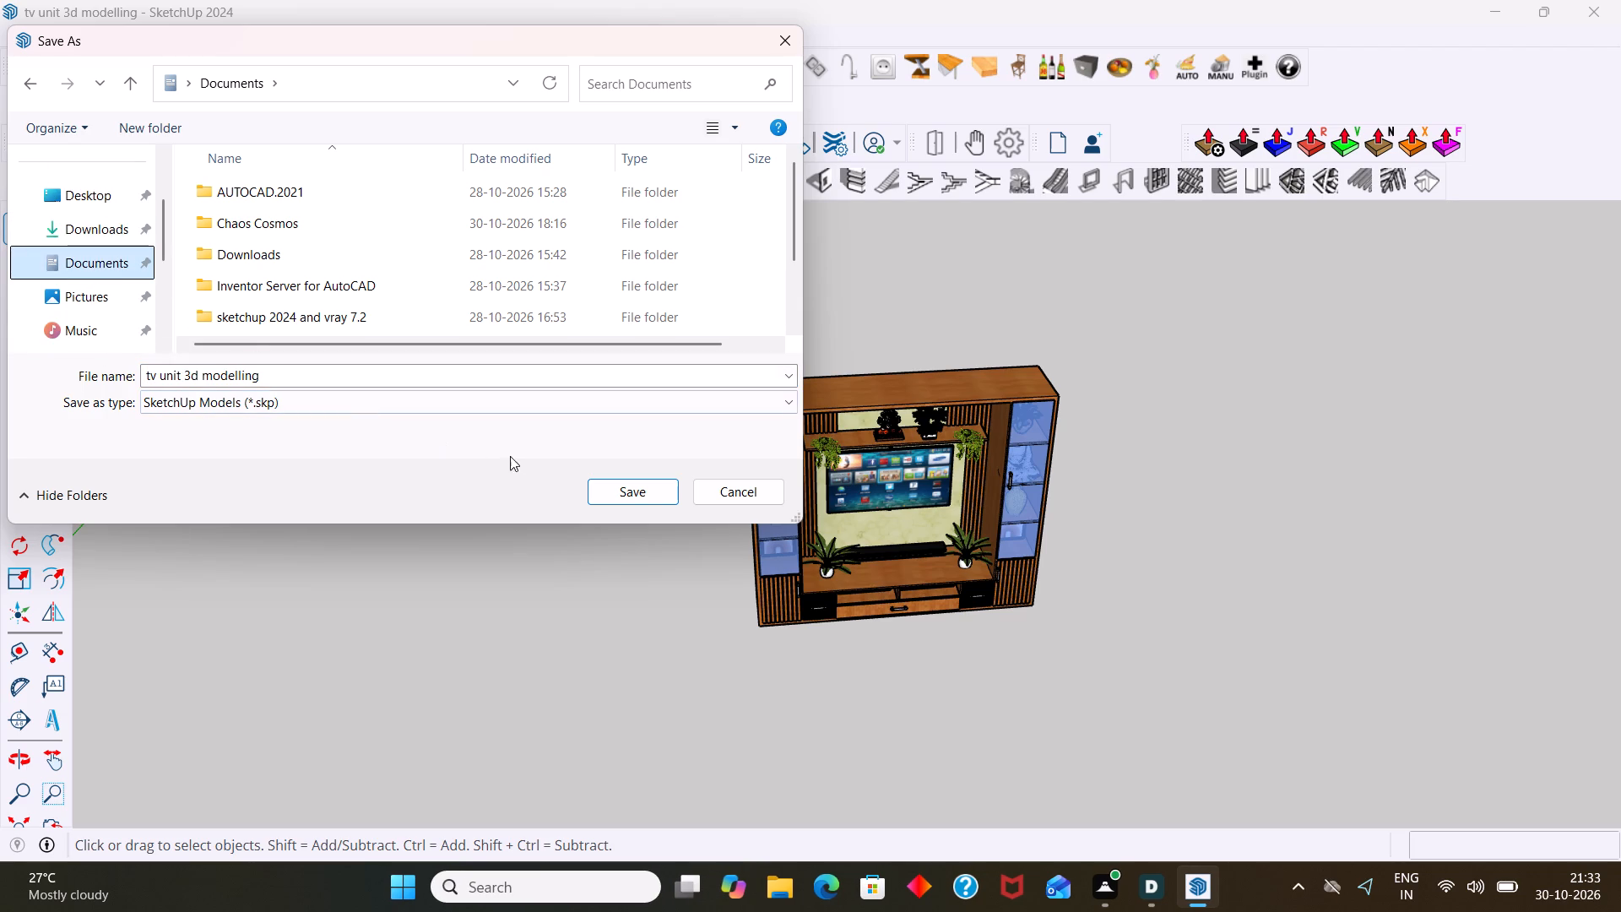
click(625, 488)
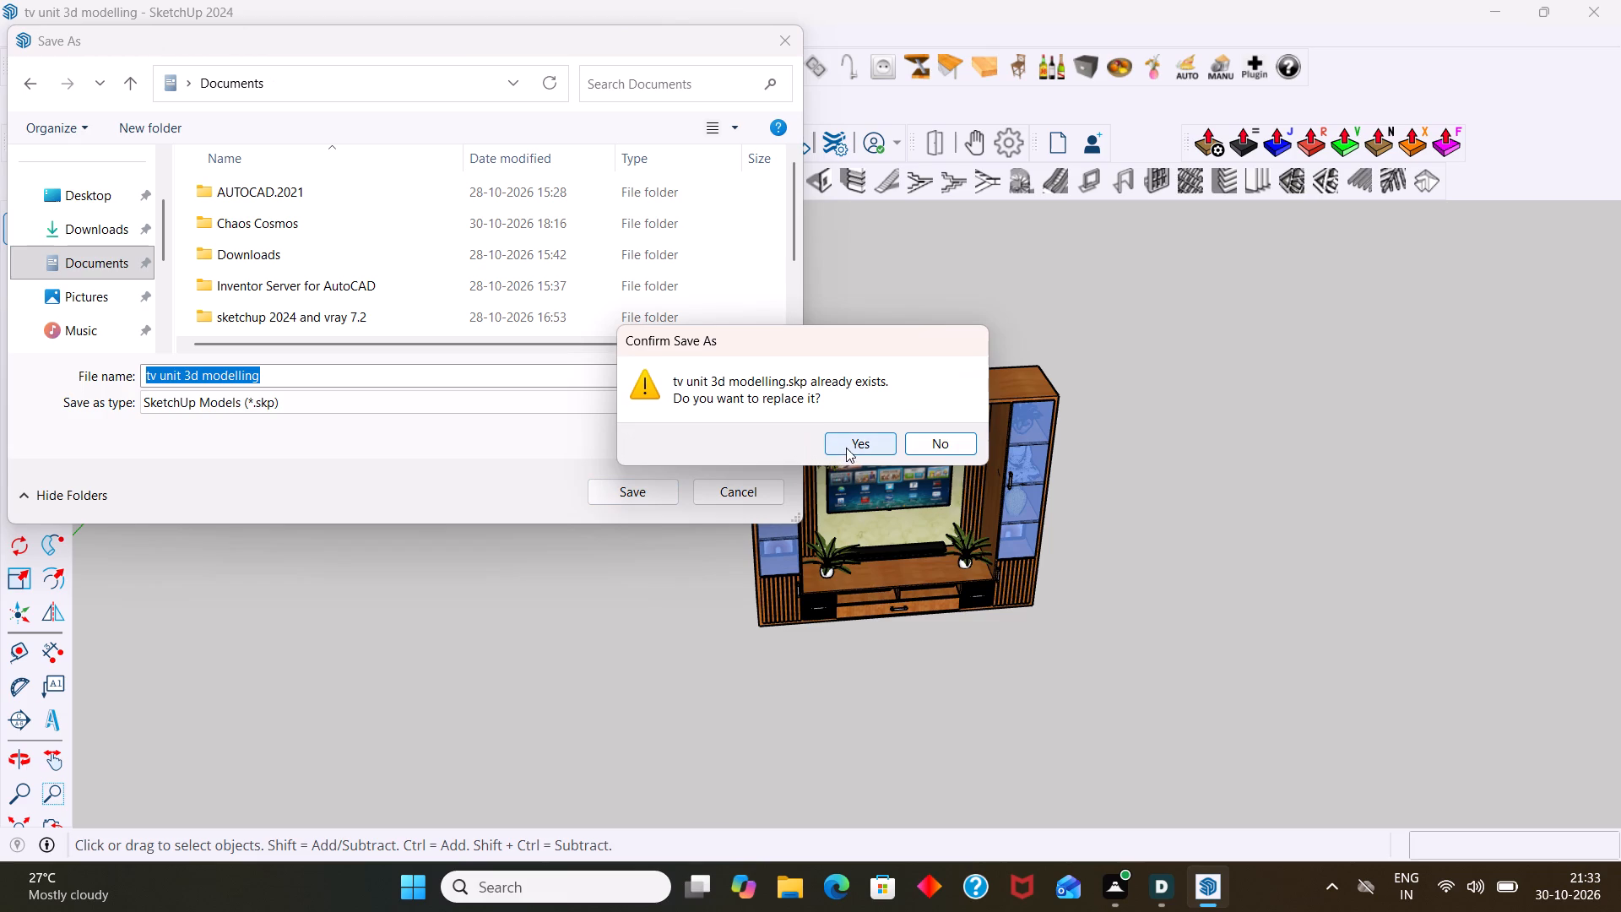
click(857, 444)
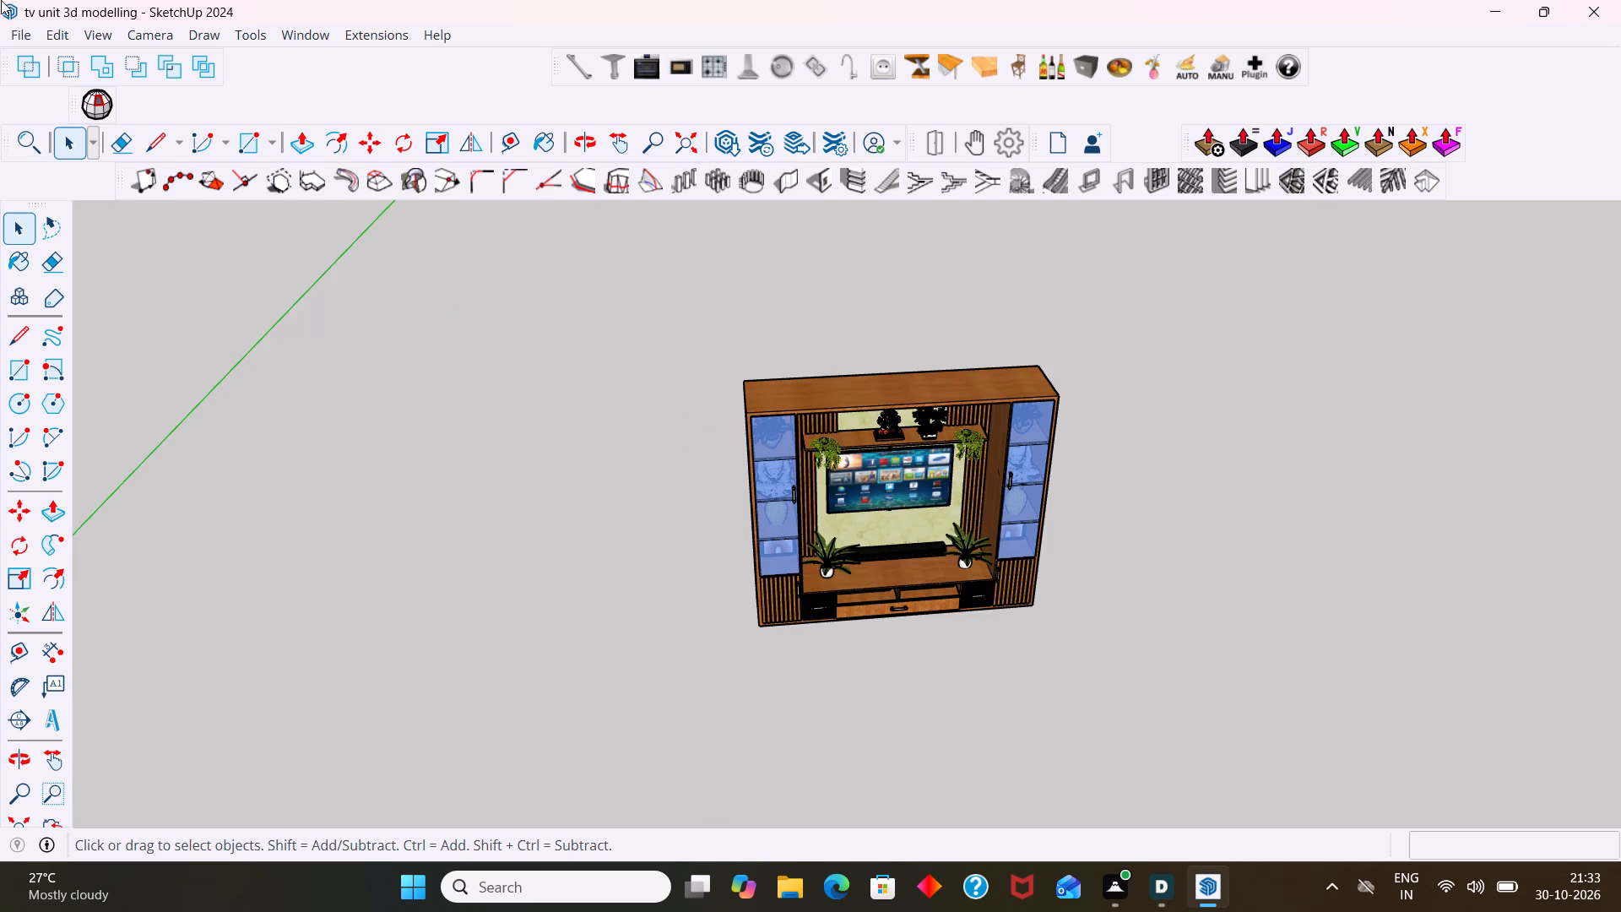
Export the current view of the TV unit as a 2D graphic PDF named "tv unit 3d modelling" in Documents.
click(24, 37)
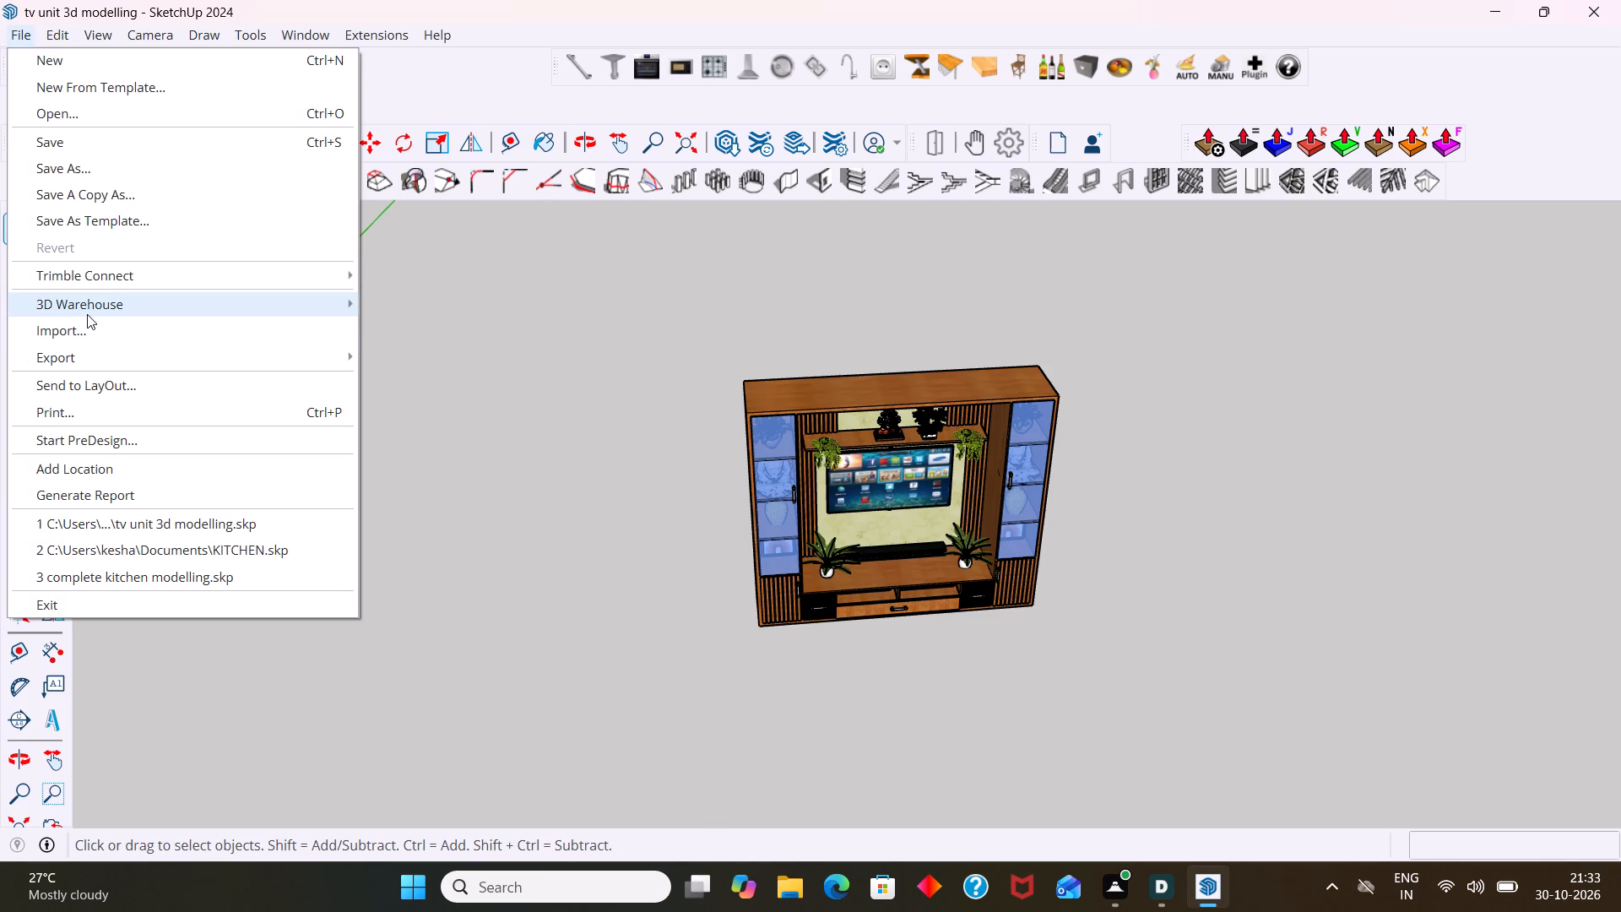
click(72, 366)
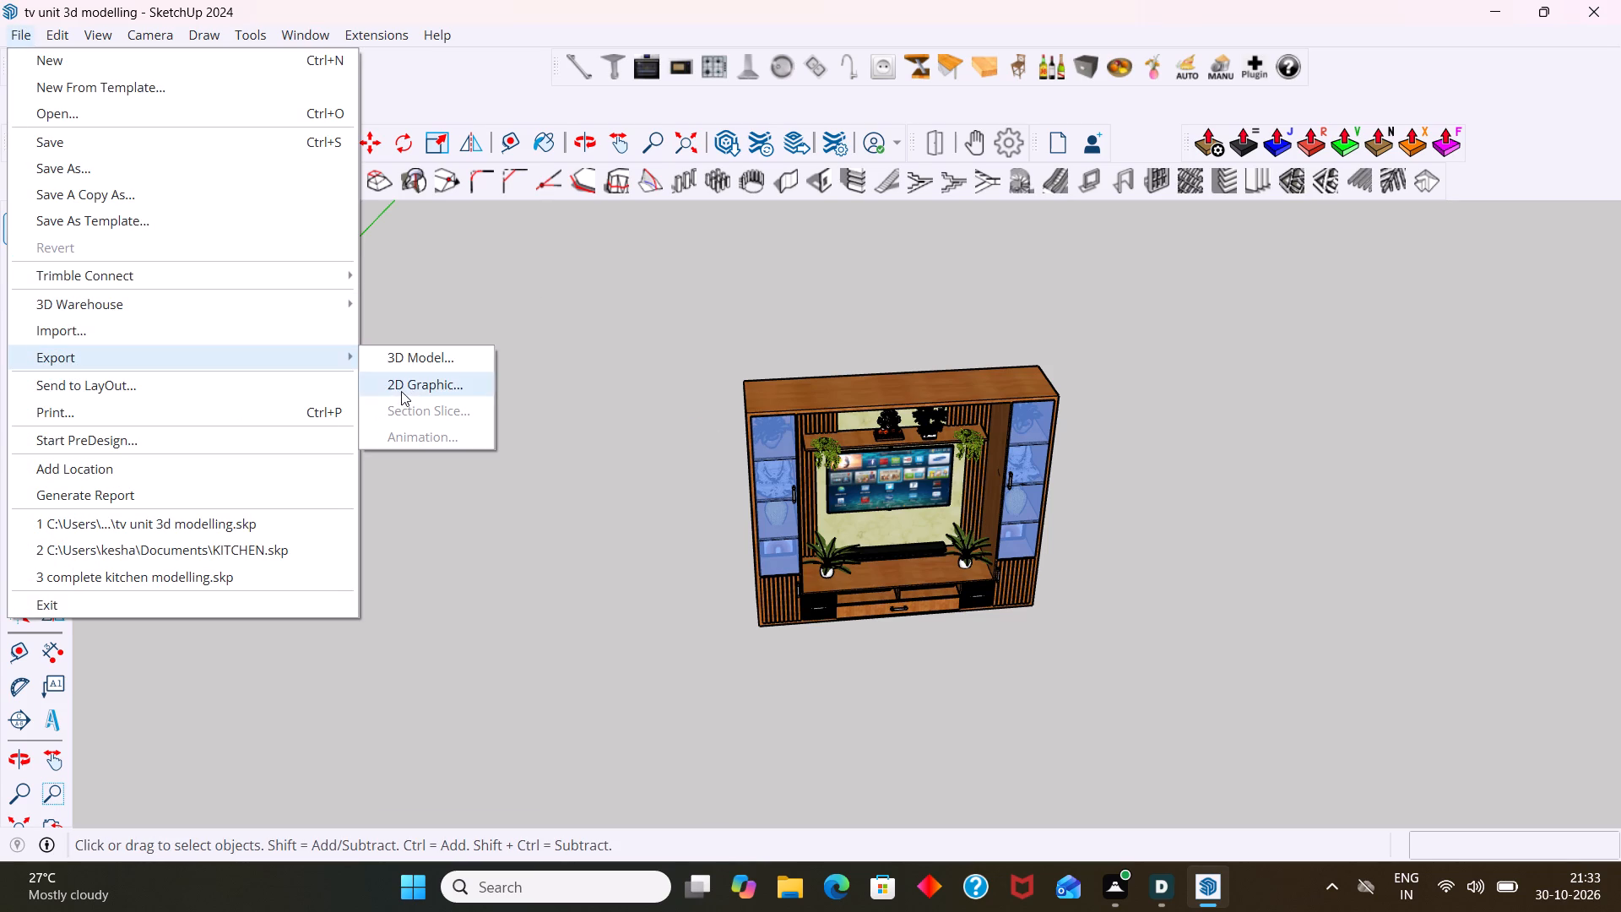
click(401, 388)
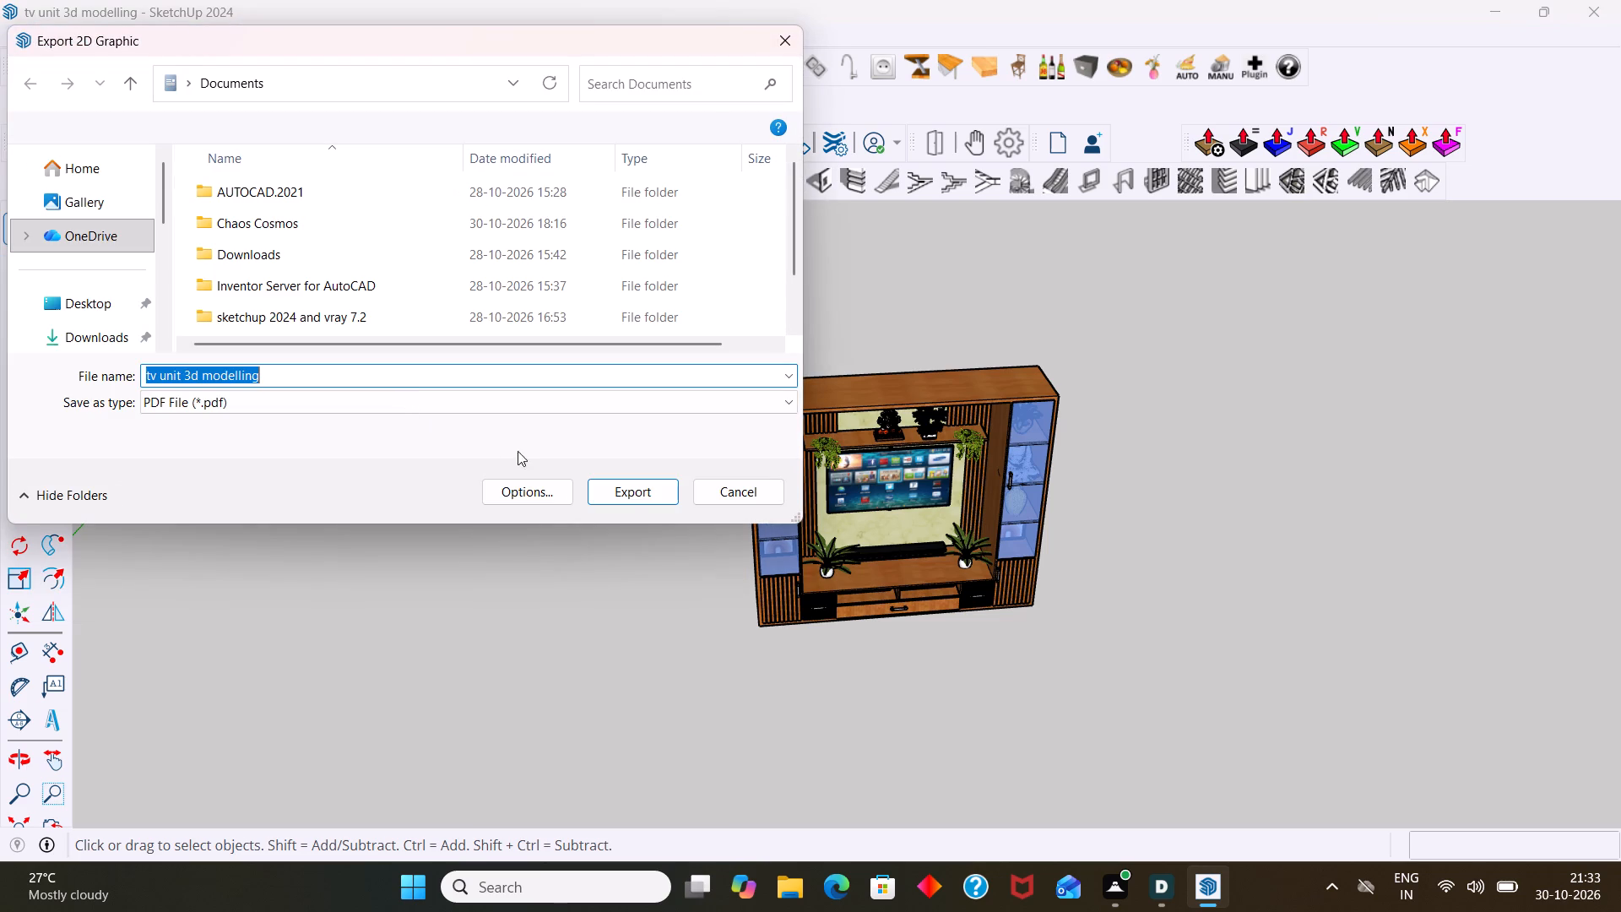
click(629, 491)
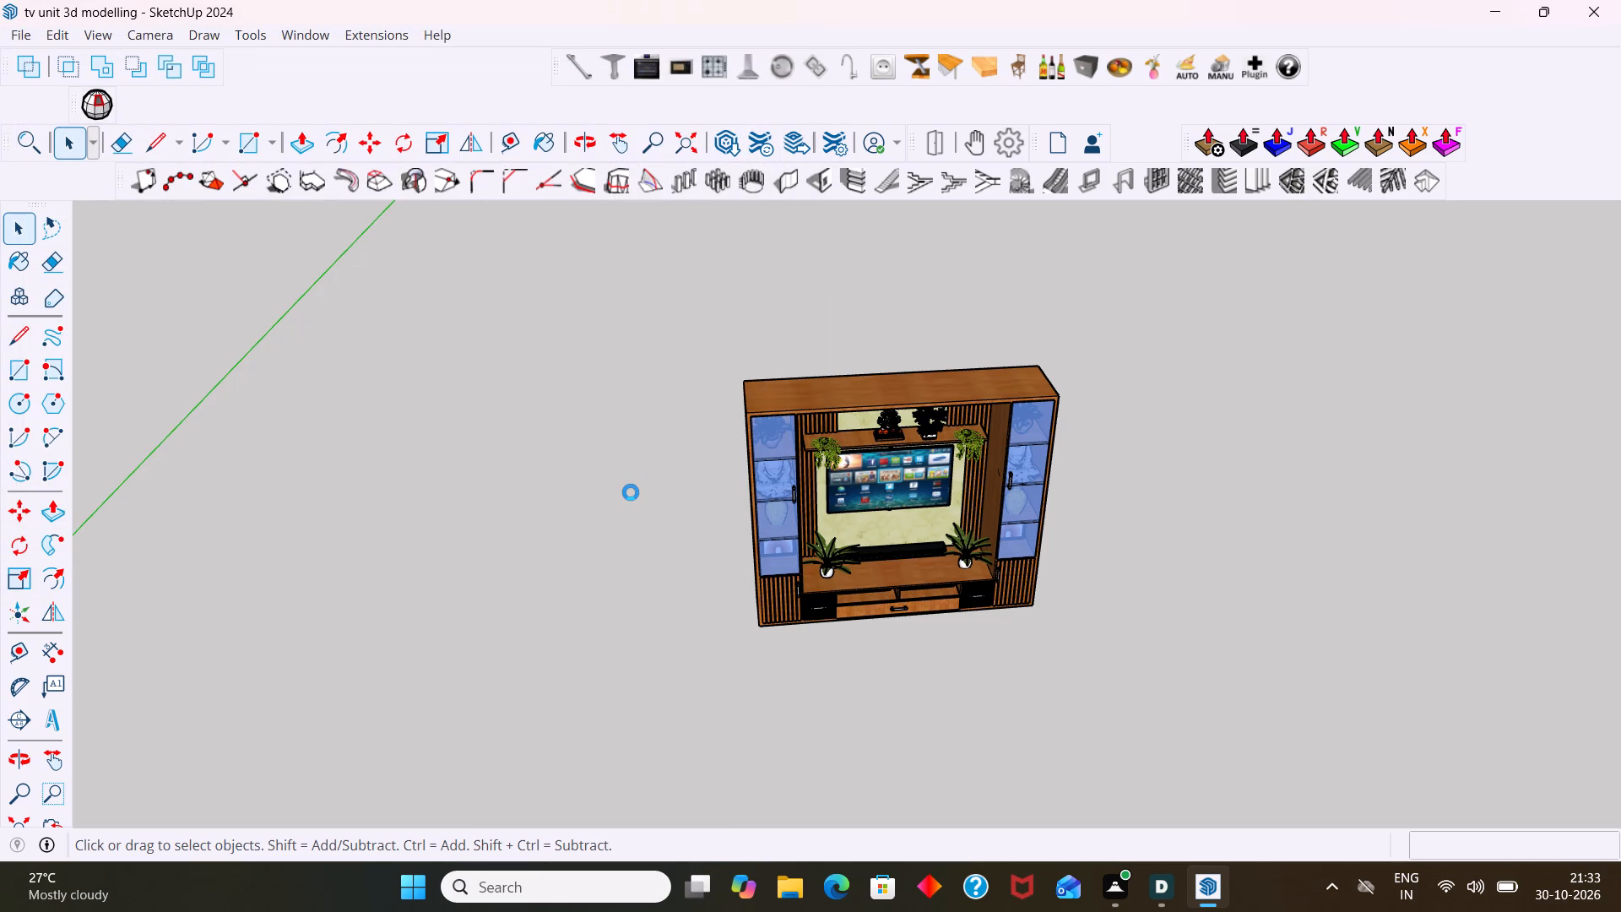
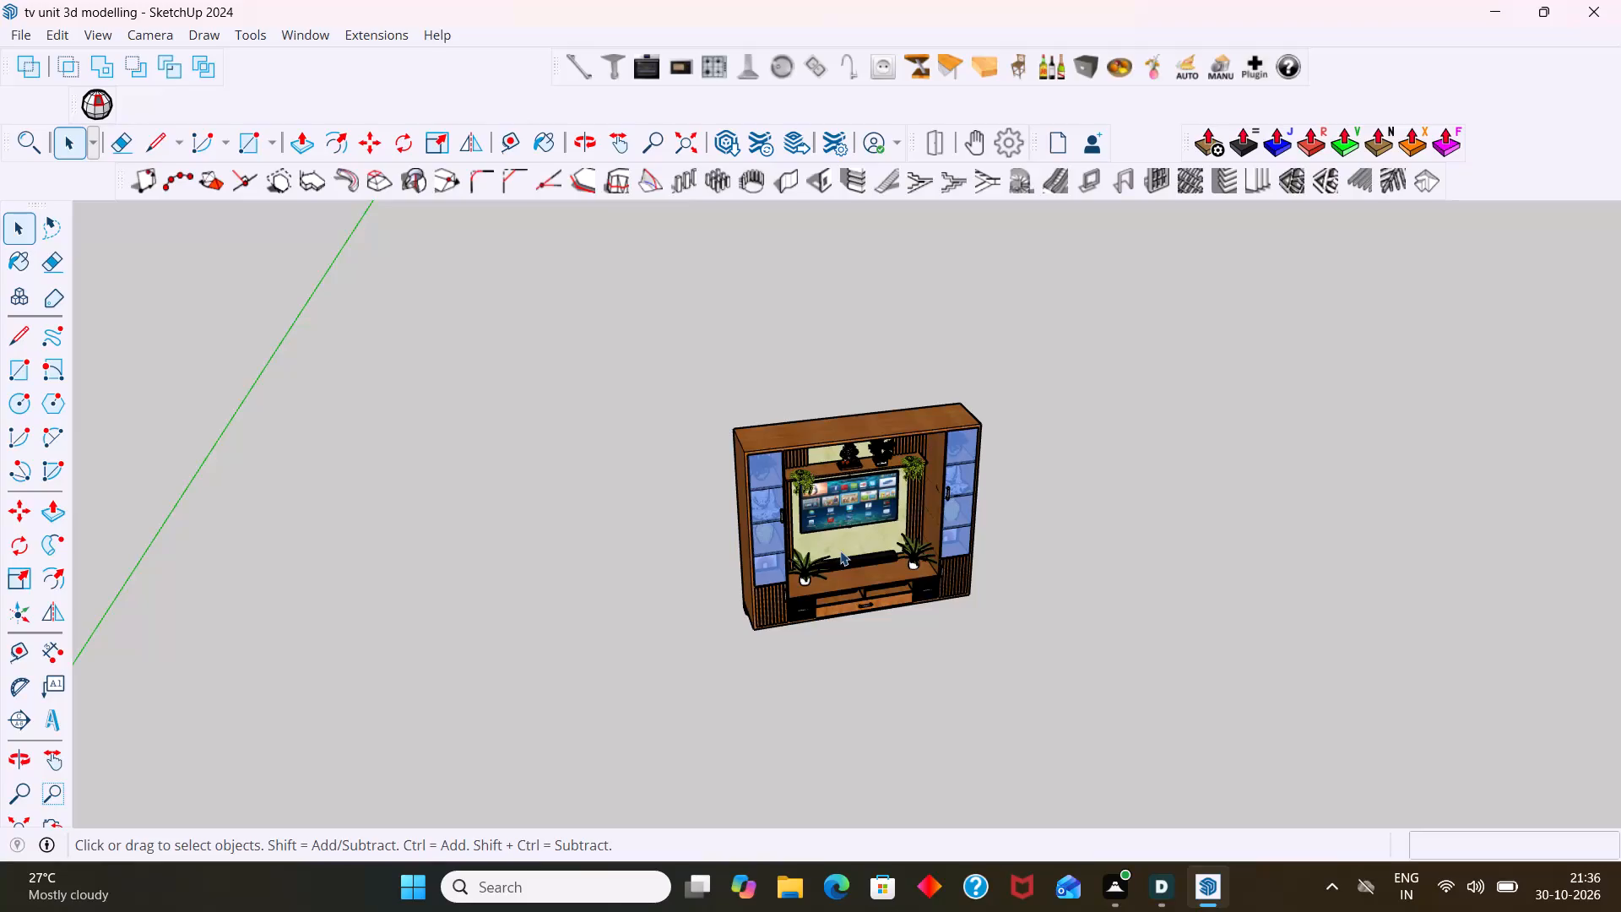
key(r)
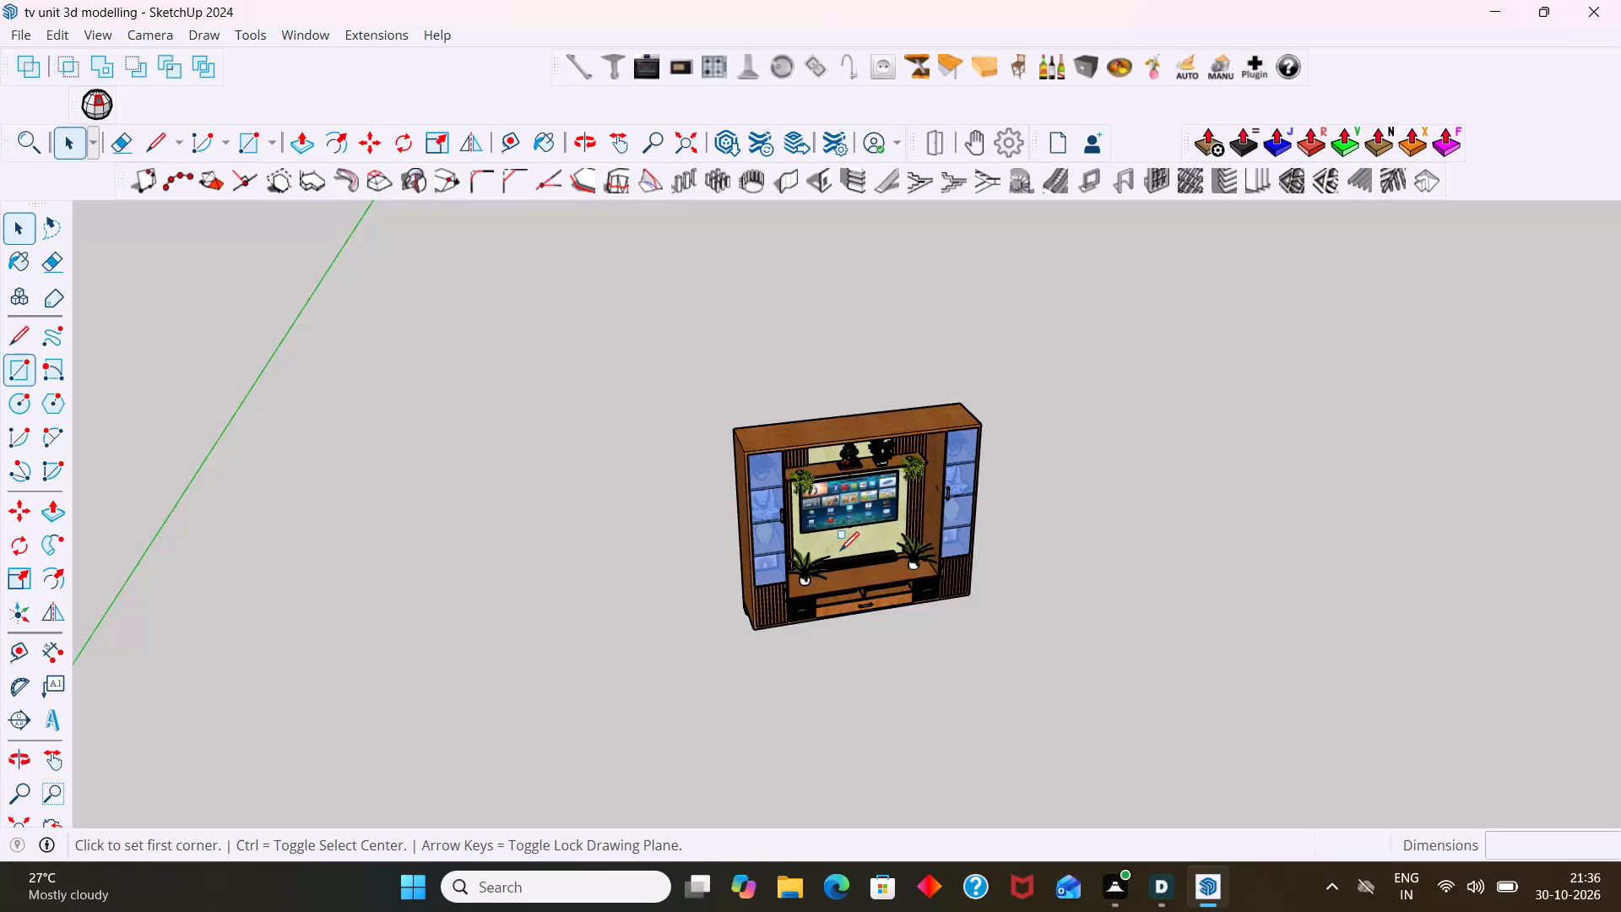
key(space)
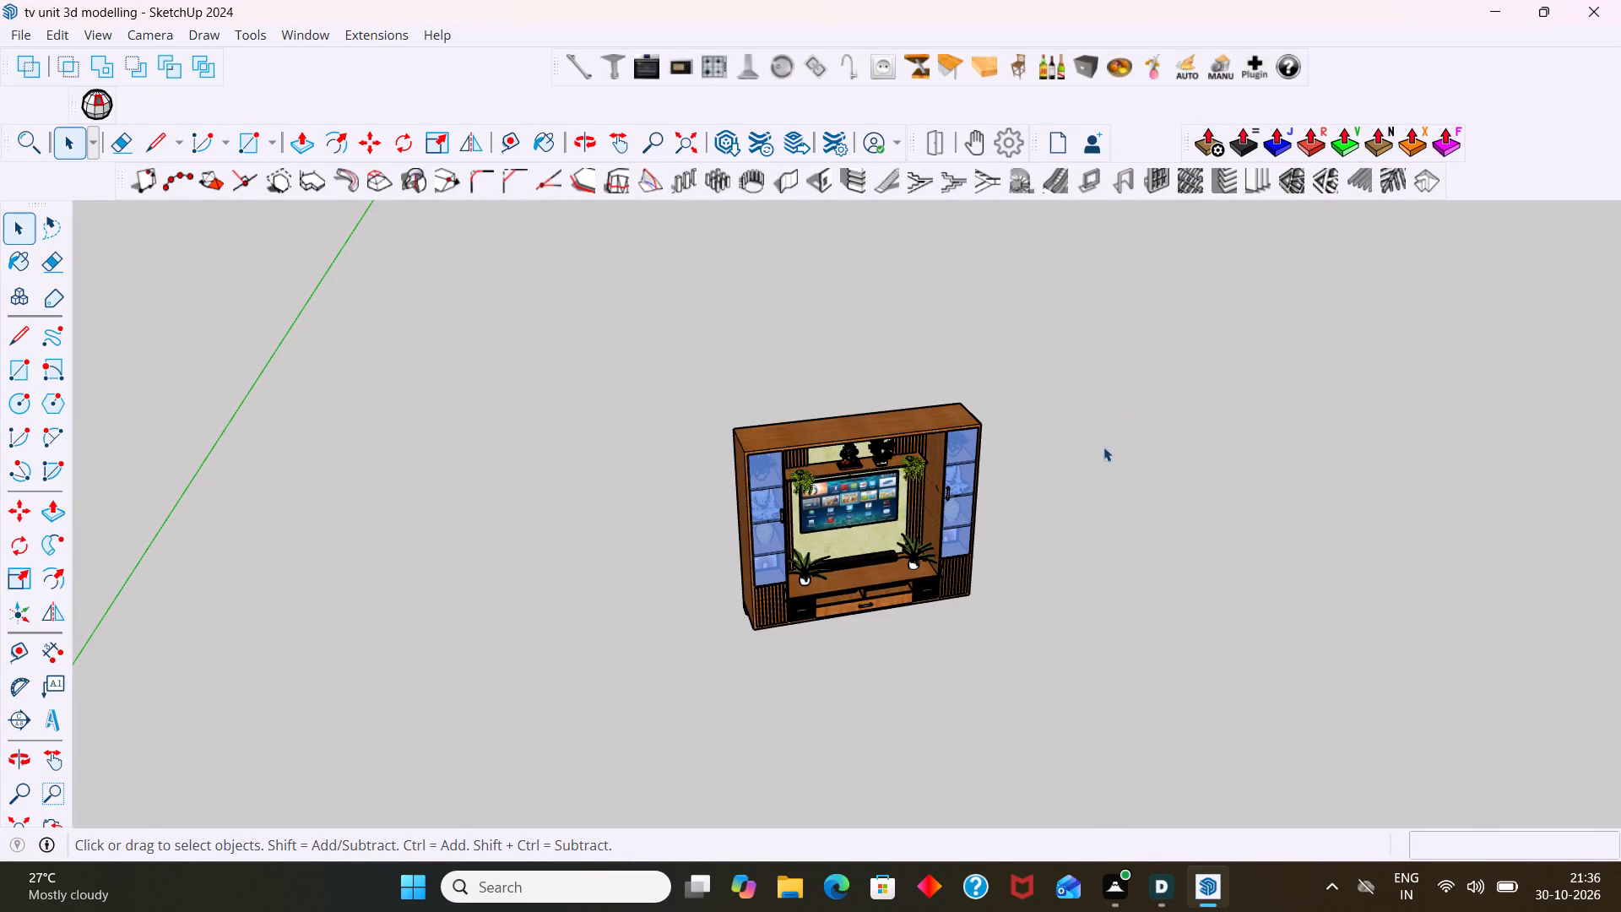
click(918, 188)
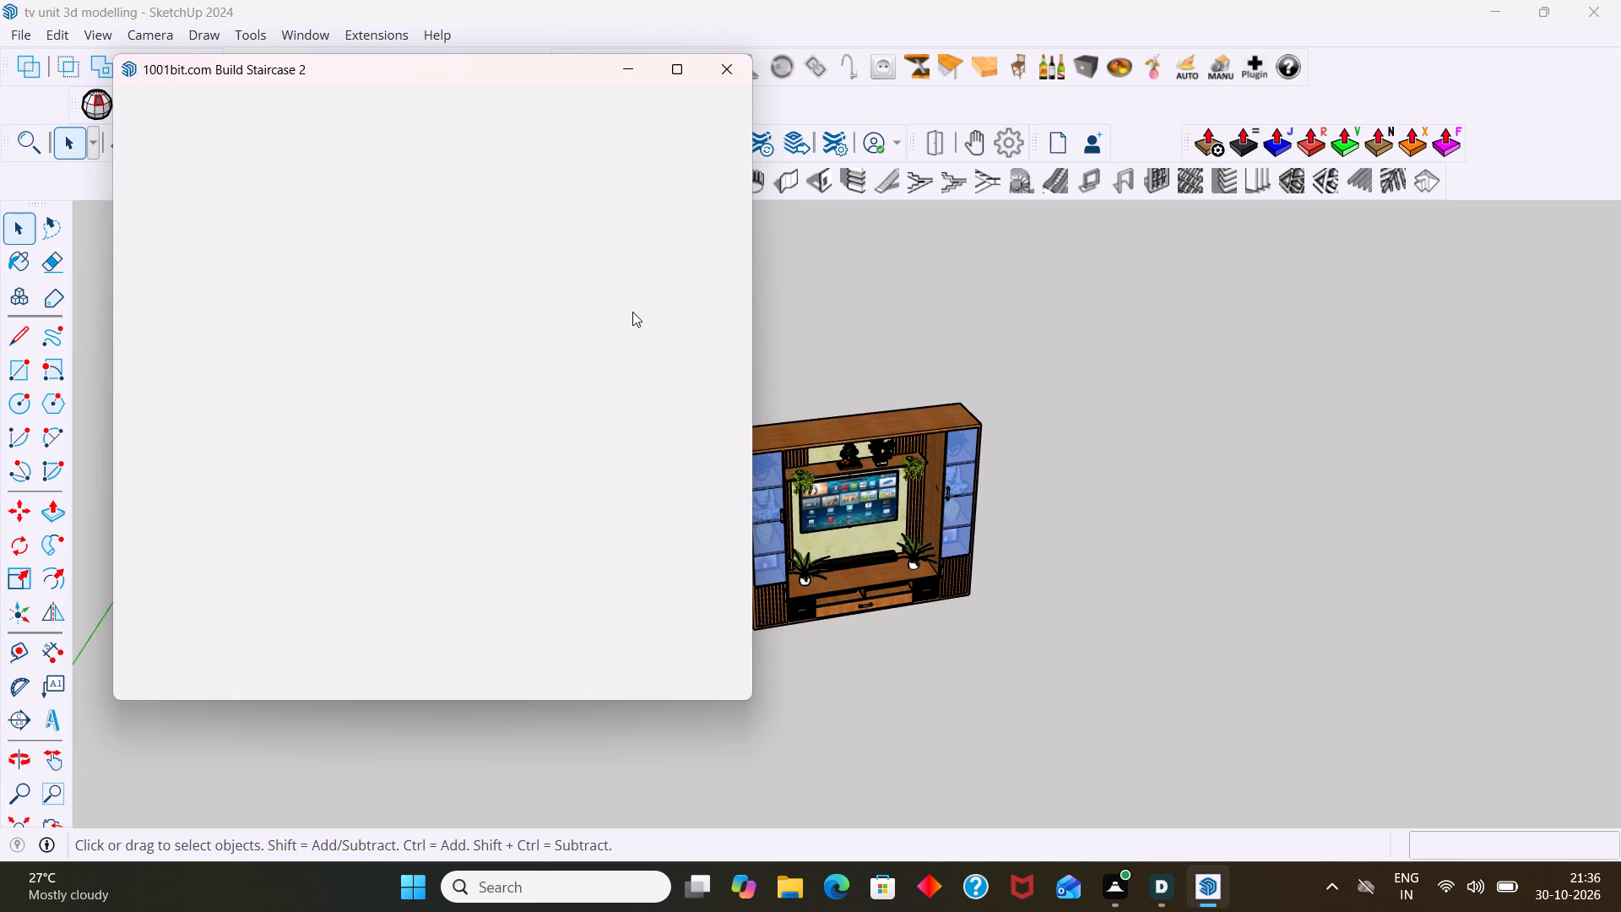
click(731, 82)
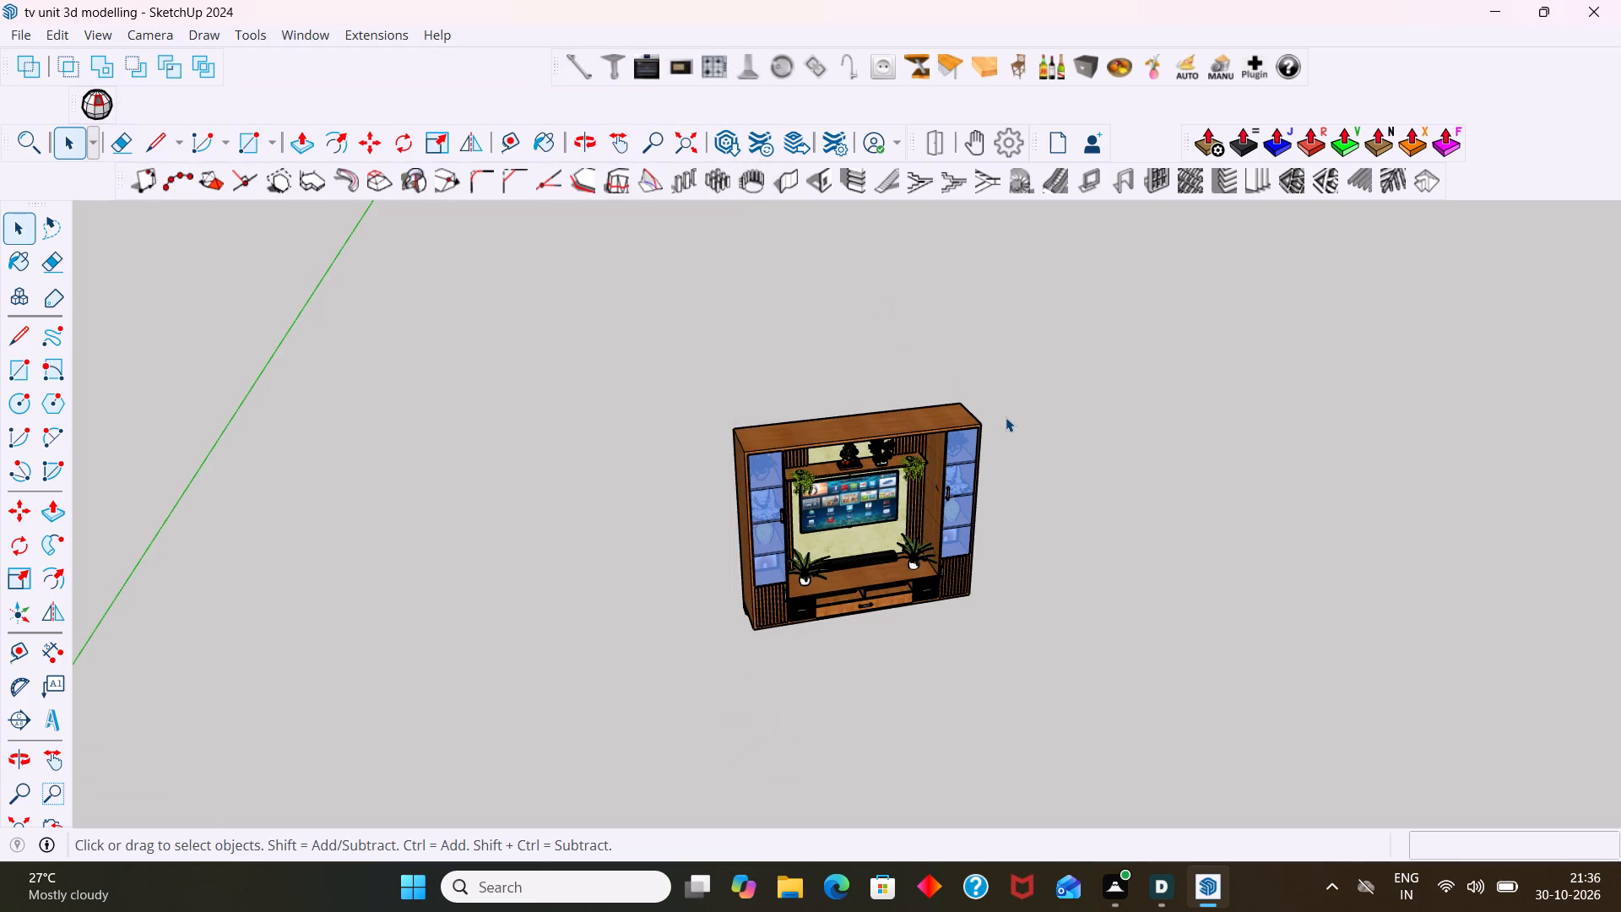
Draw a flat rectangle of about 1589 by 4330 mm on the ground beside the TV unit.
key(r)
click(1075, 432)
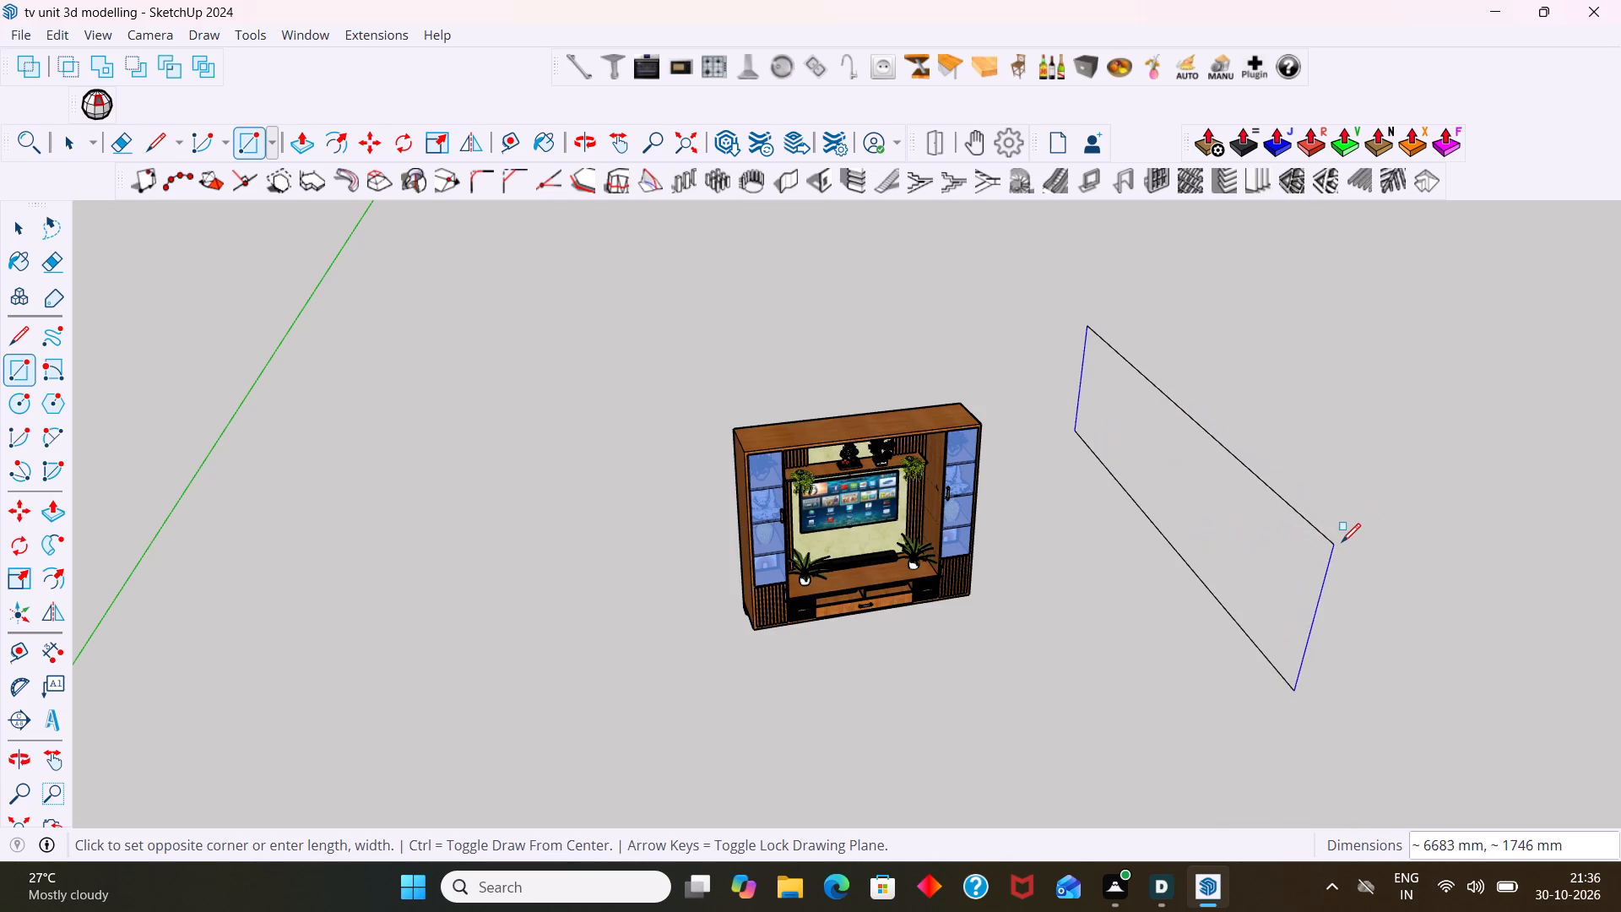
key(Left)
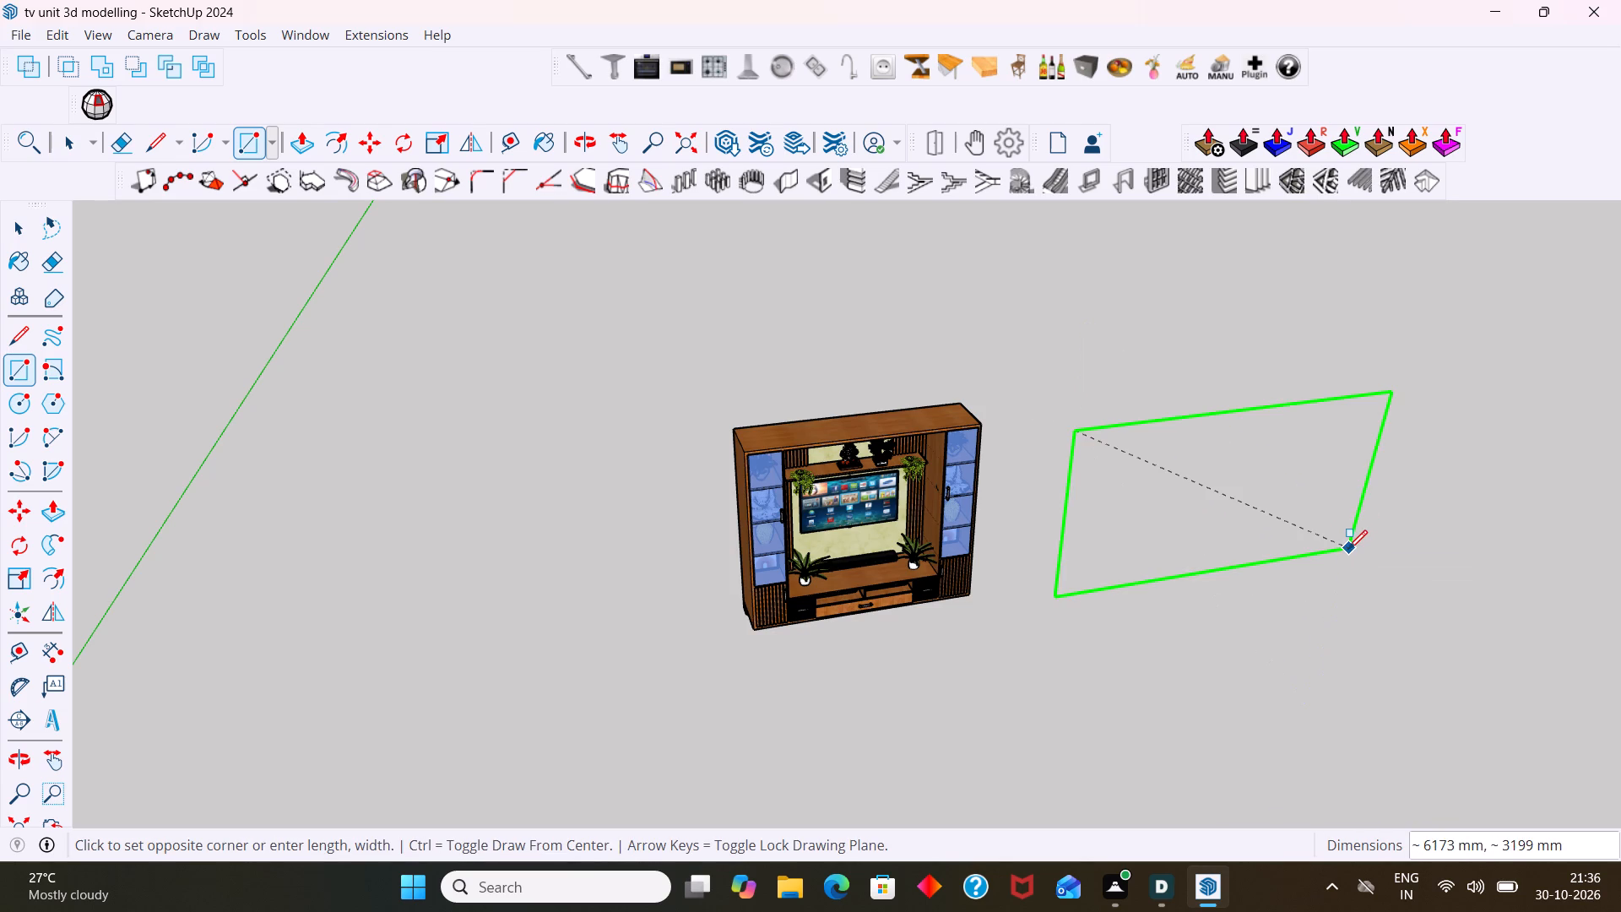
key(Up)
click(1345, 549)
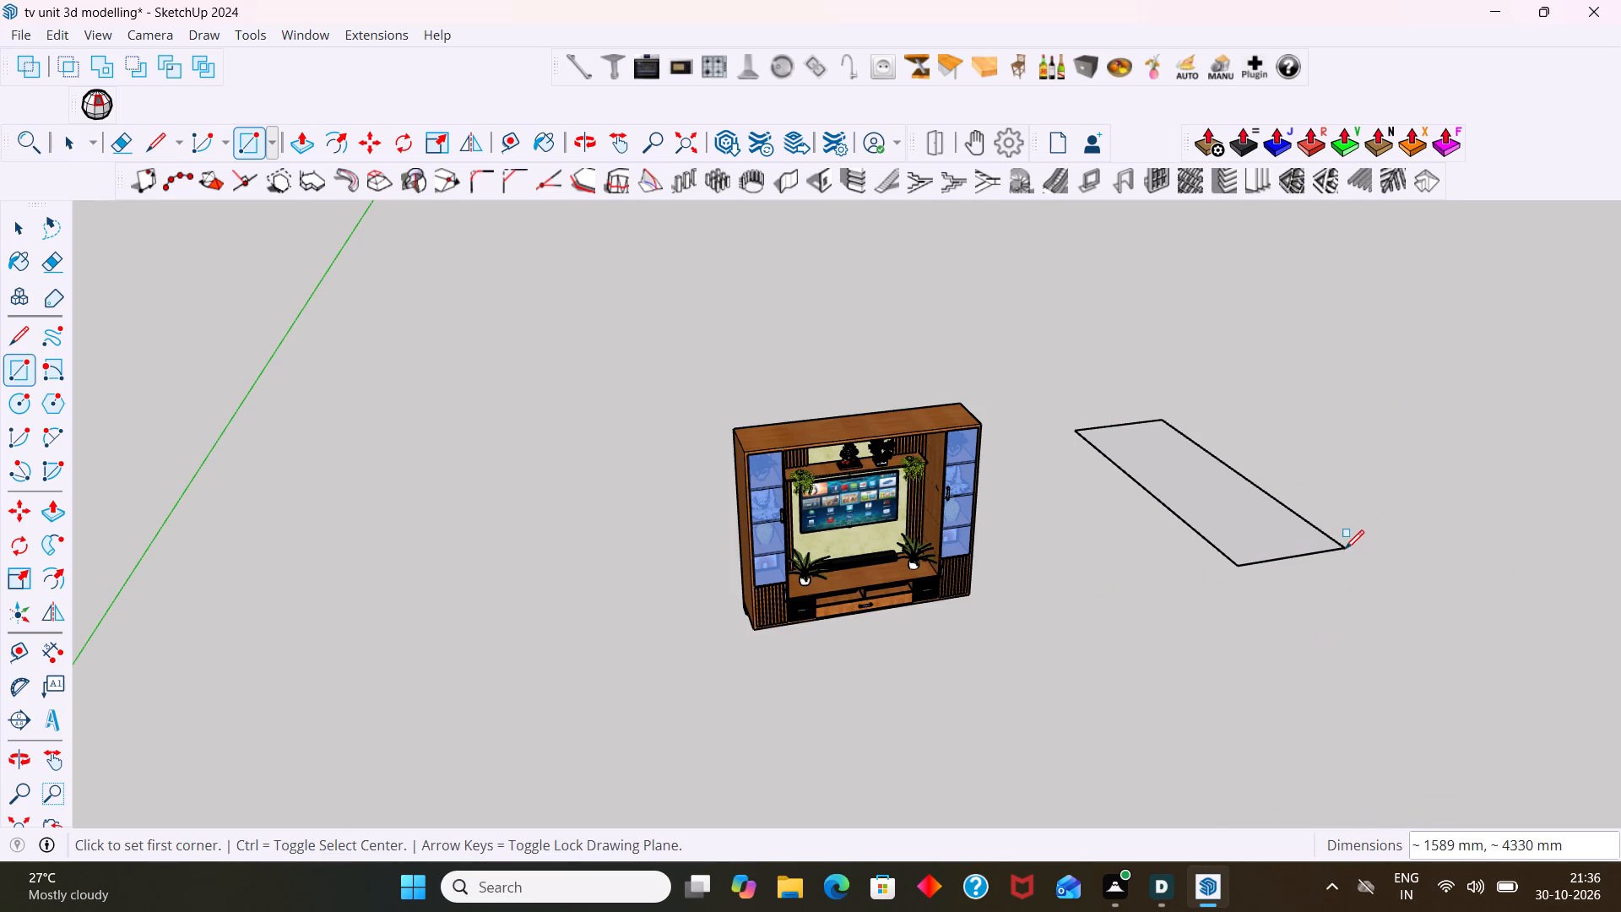
key(space)
Build a left-to-right dogleg staircase with 1000 mm flights and 10 risers each, placed from the rectangle's near corner along its long edge.
double_click(1152, 479)
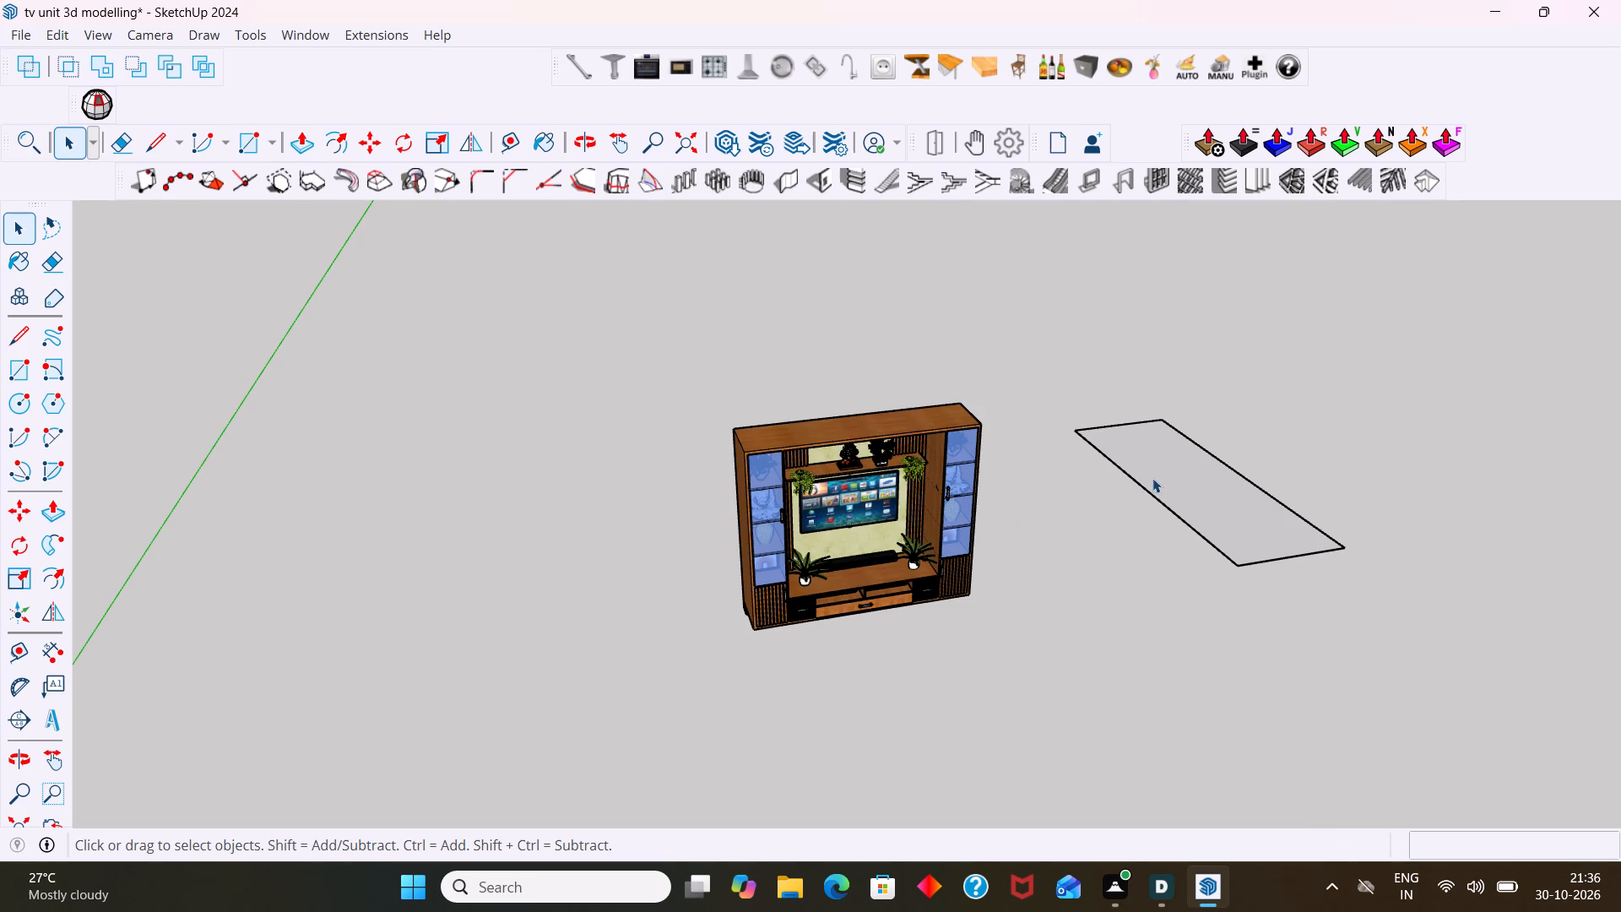
click(914, 185)
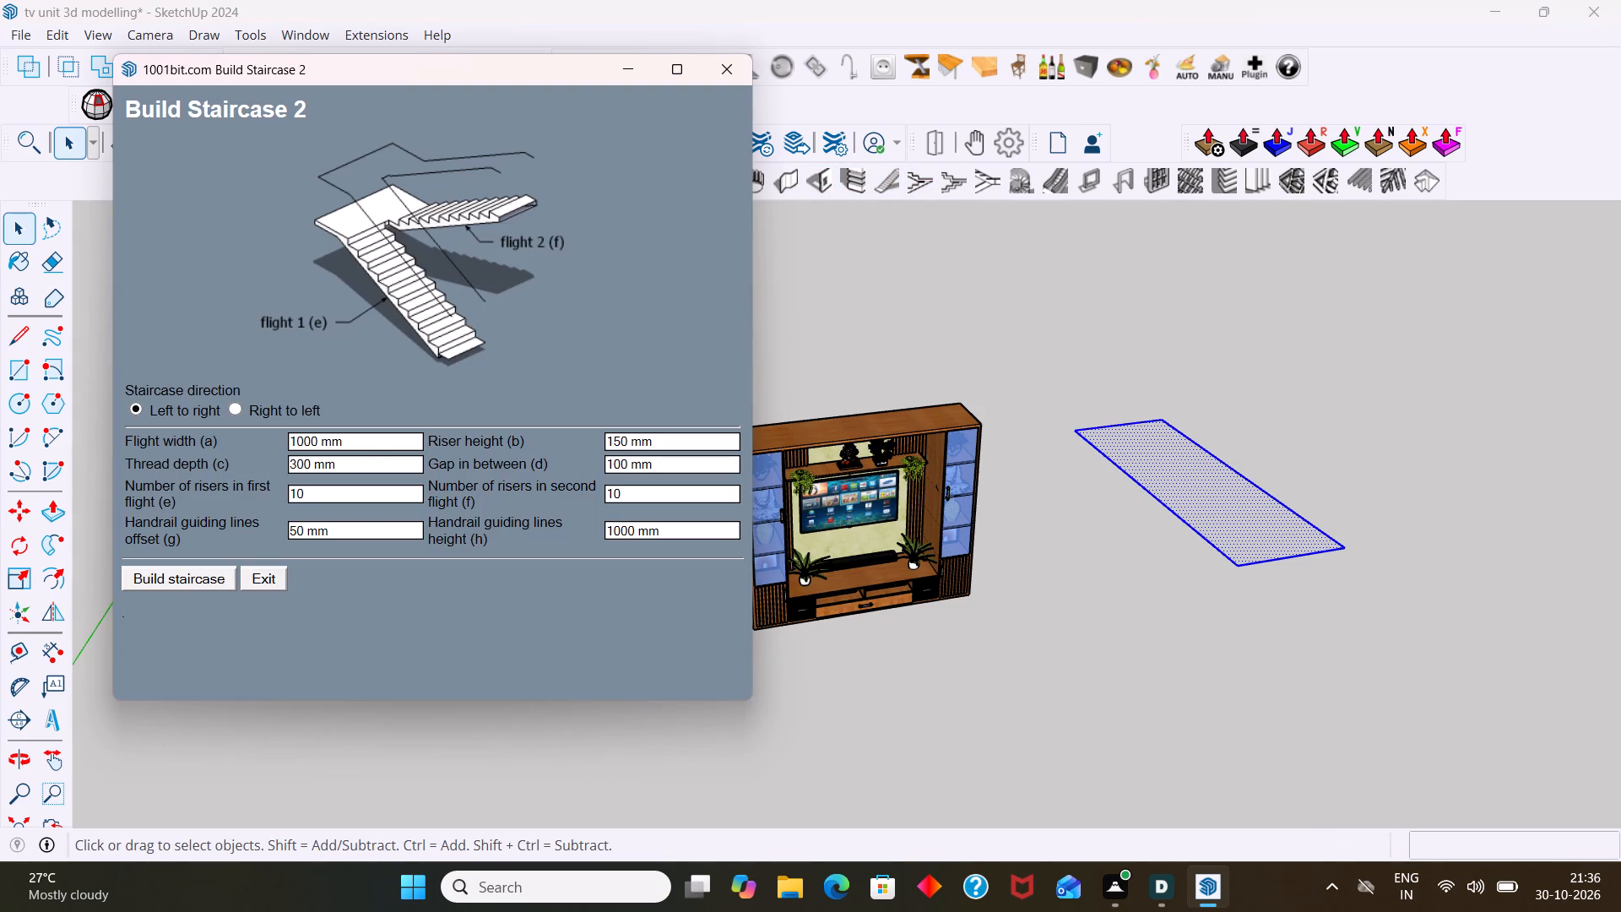
click(182, 577)
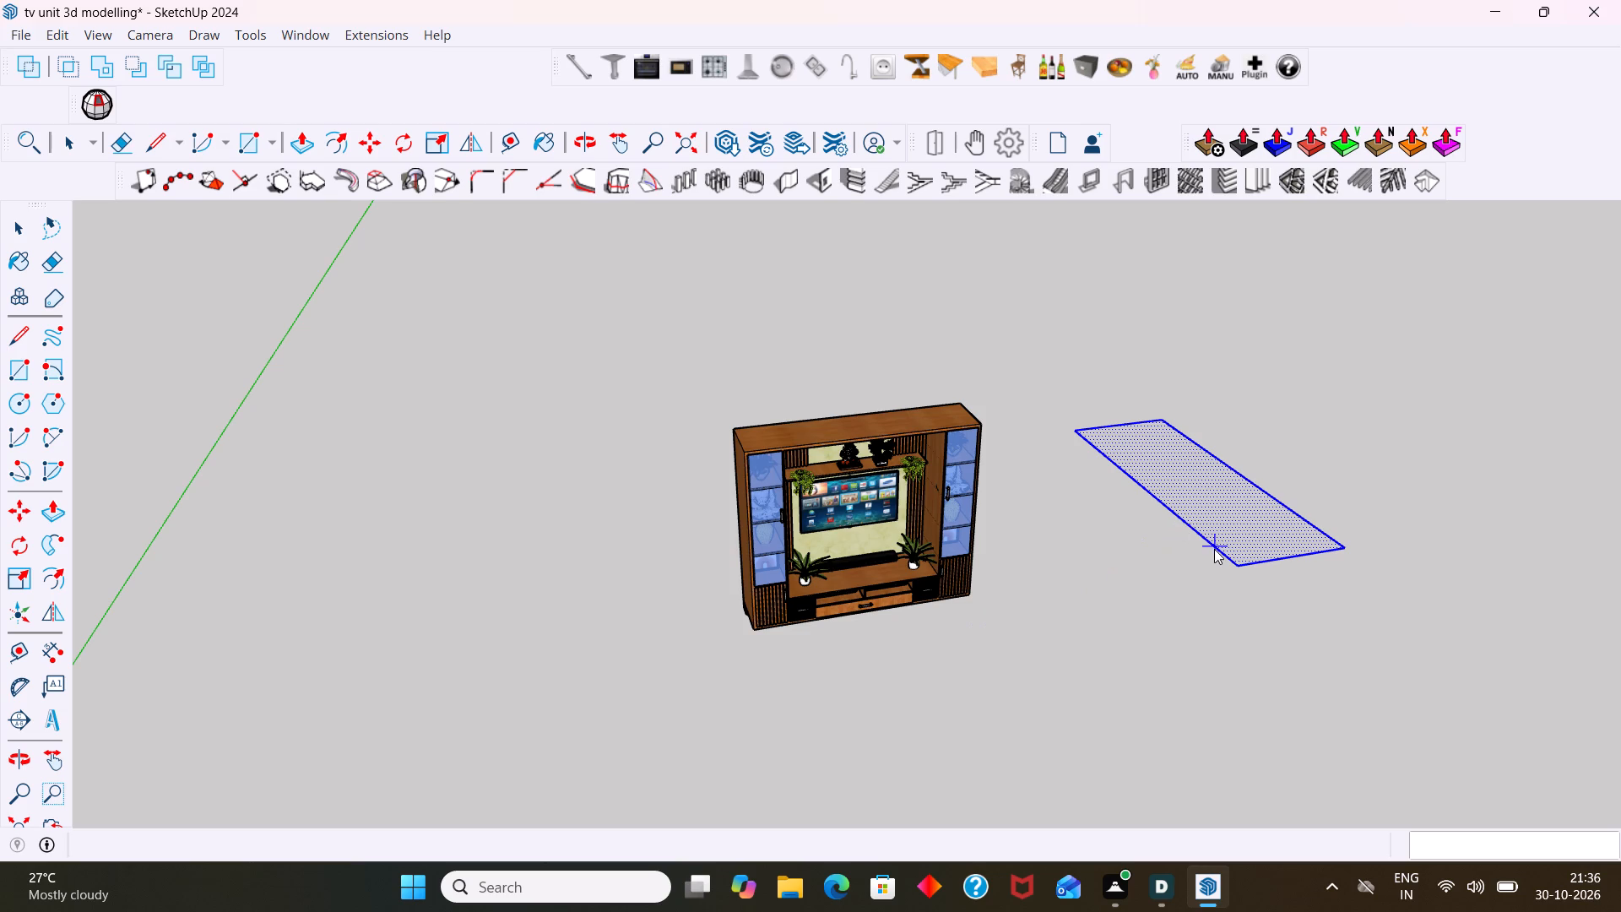
click(1239, 562)
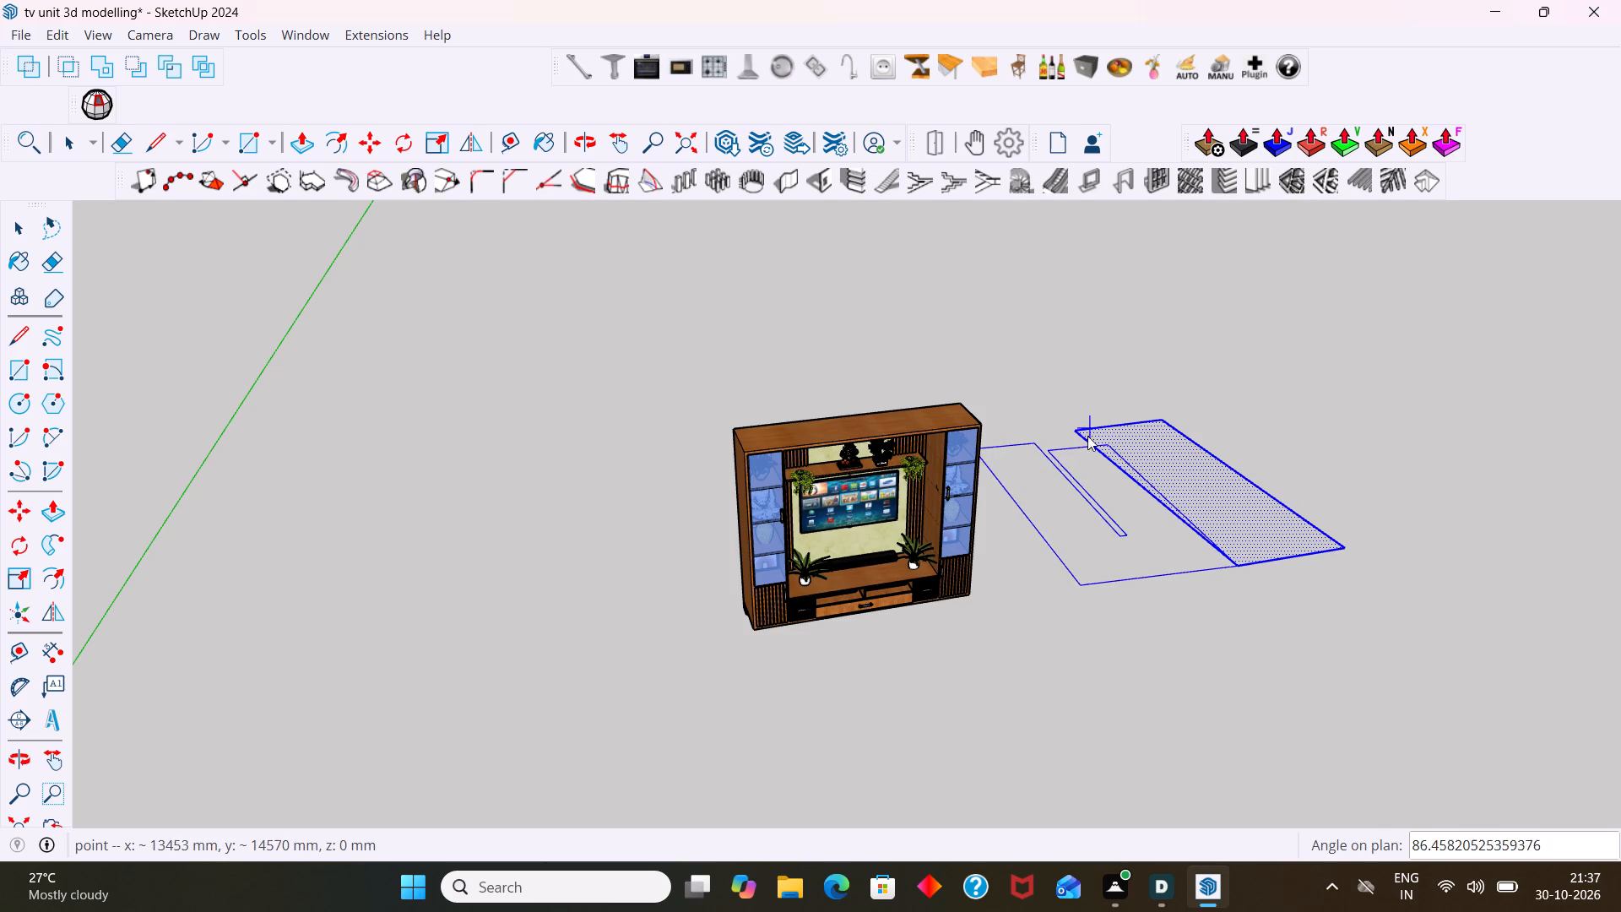
click(1075, 437)
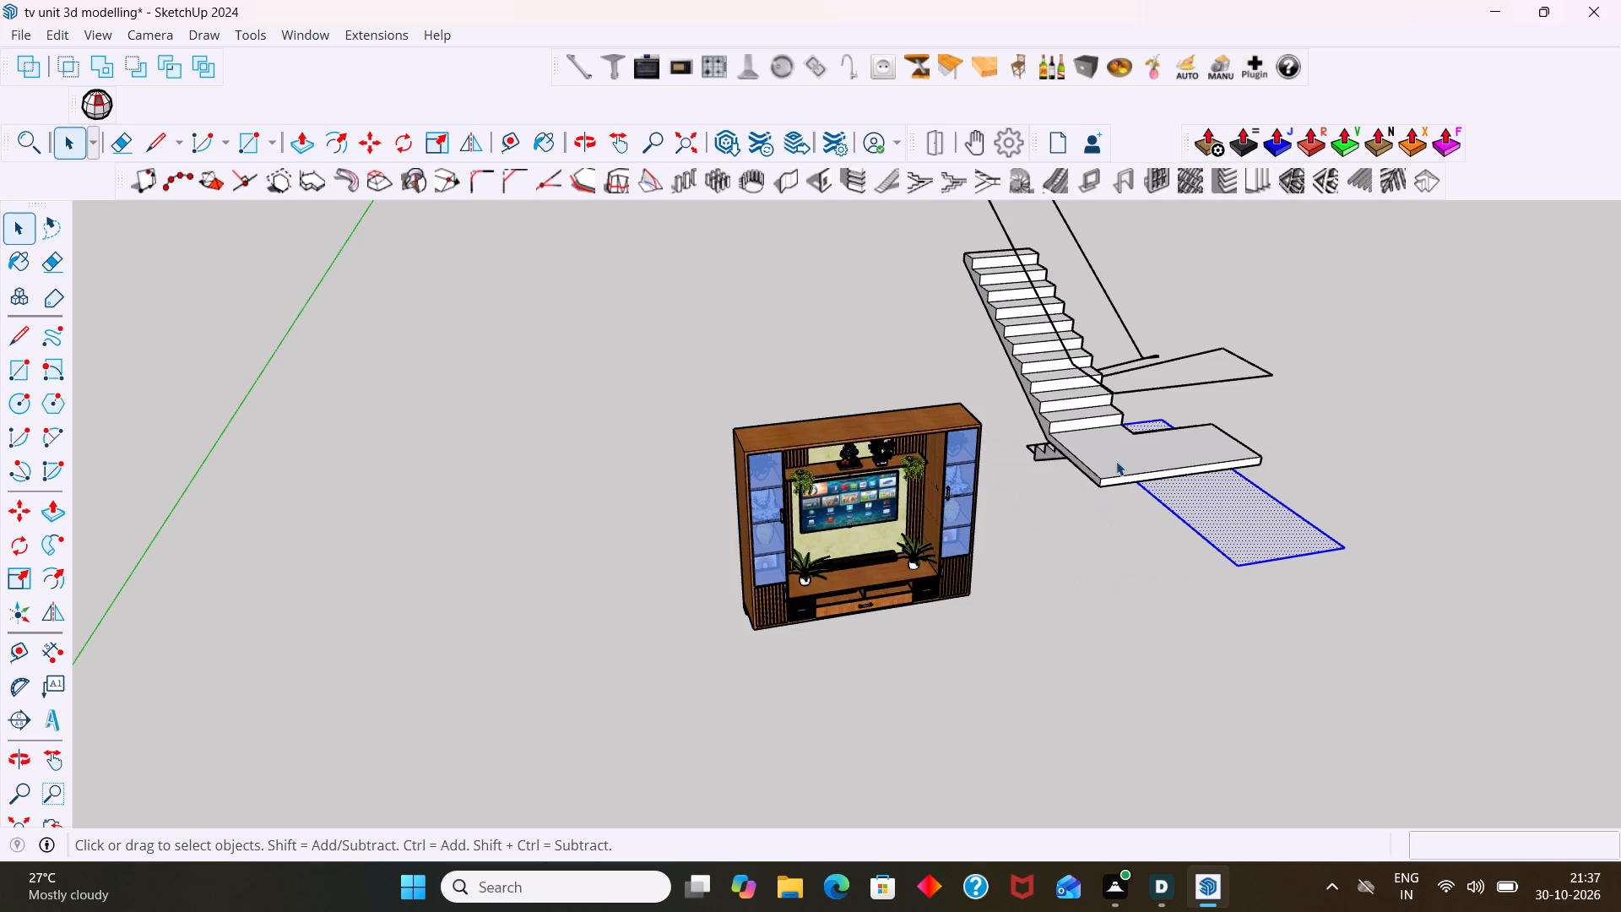
Examine the staircase's two flights, landing and handrail guiding lines from the front, sides and above.
scroll(1145, 494, down, 1)
middle_drag(1135, 534, 984, 411)
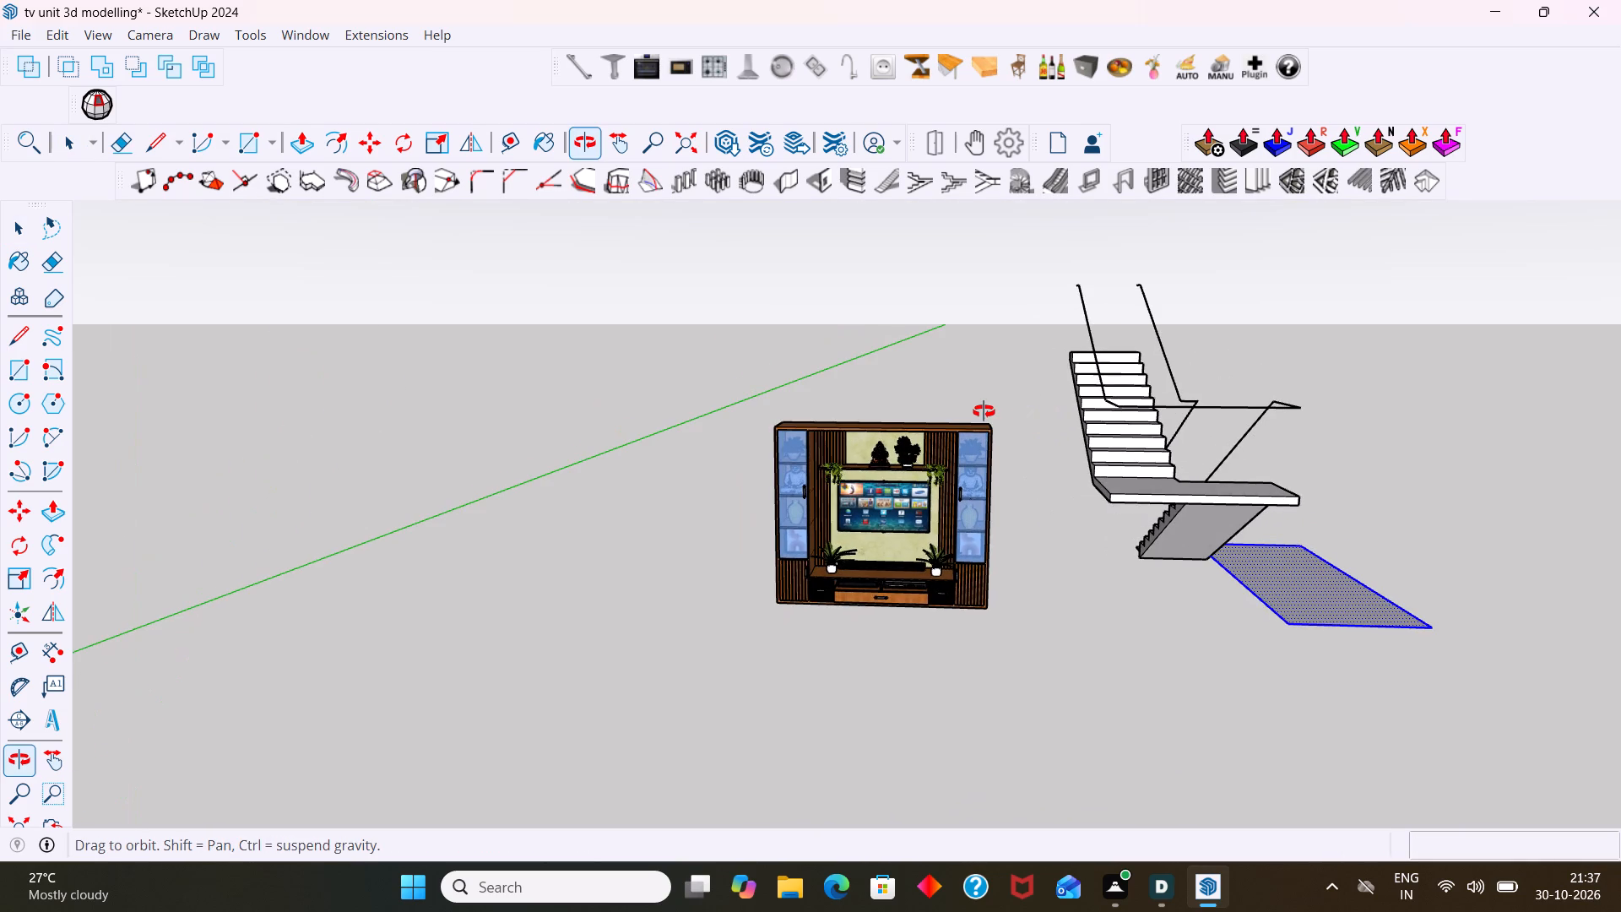
middle_drag(984, 411, 833, 480)
scroll(1239, 635, up, 4)
middle_drag(1203, 622, 885, 589)
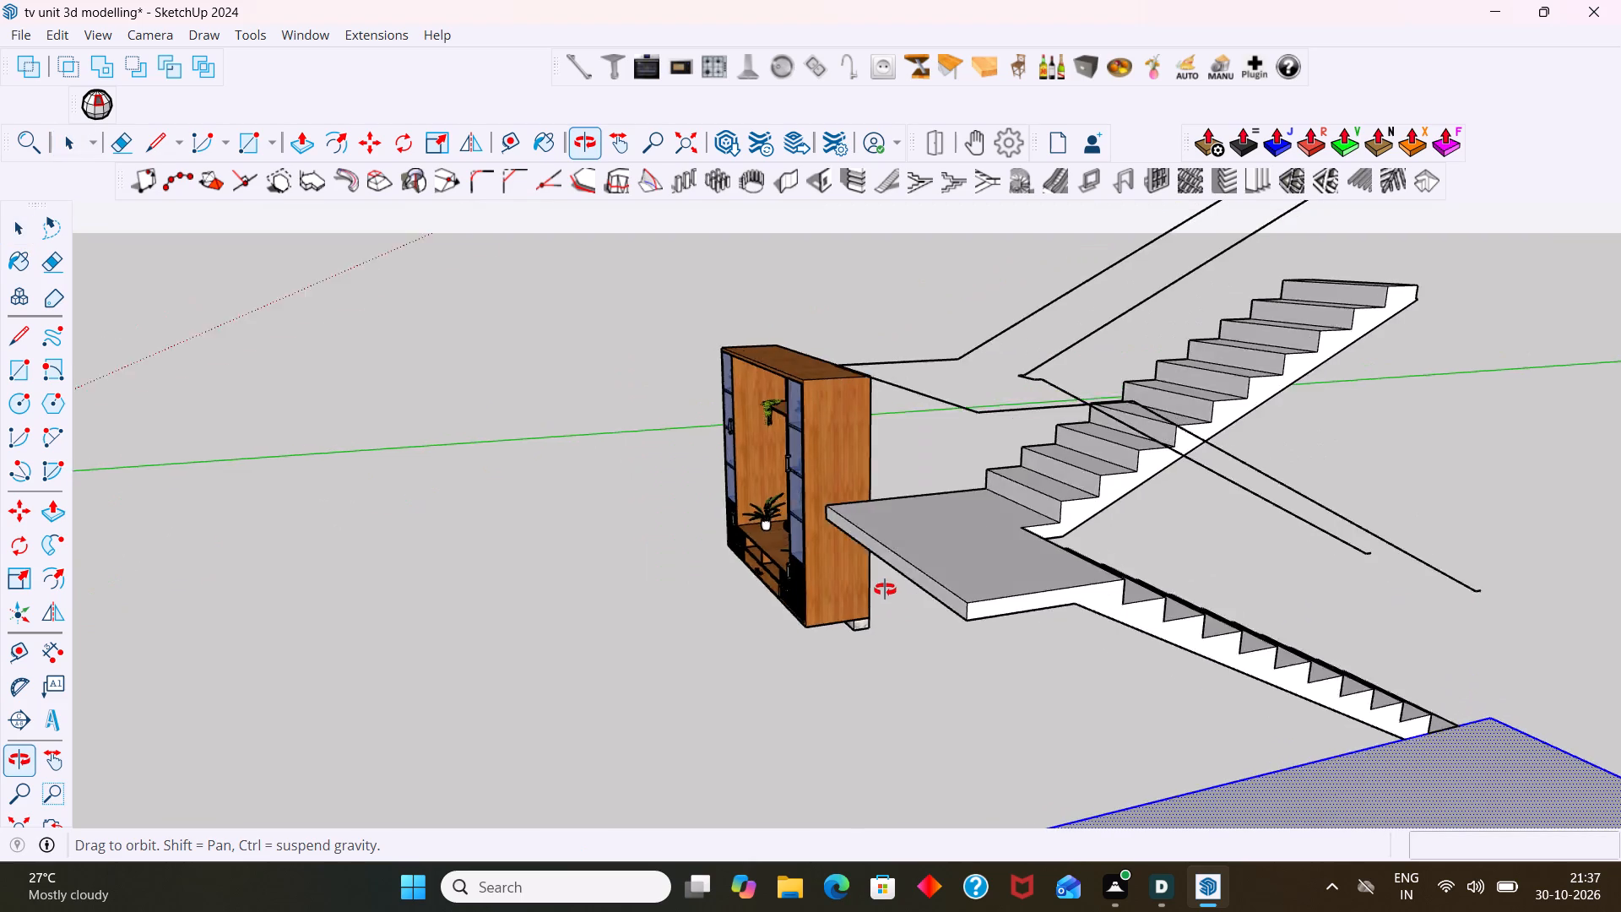
middle_drag(885, 589, 1402, 541)
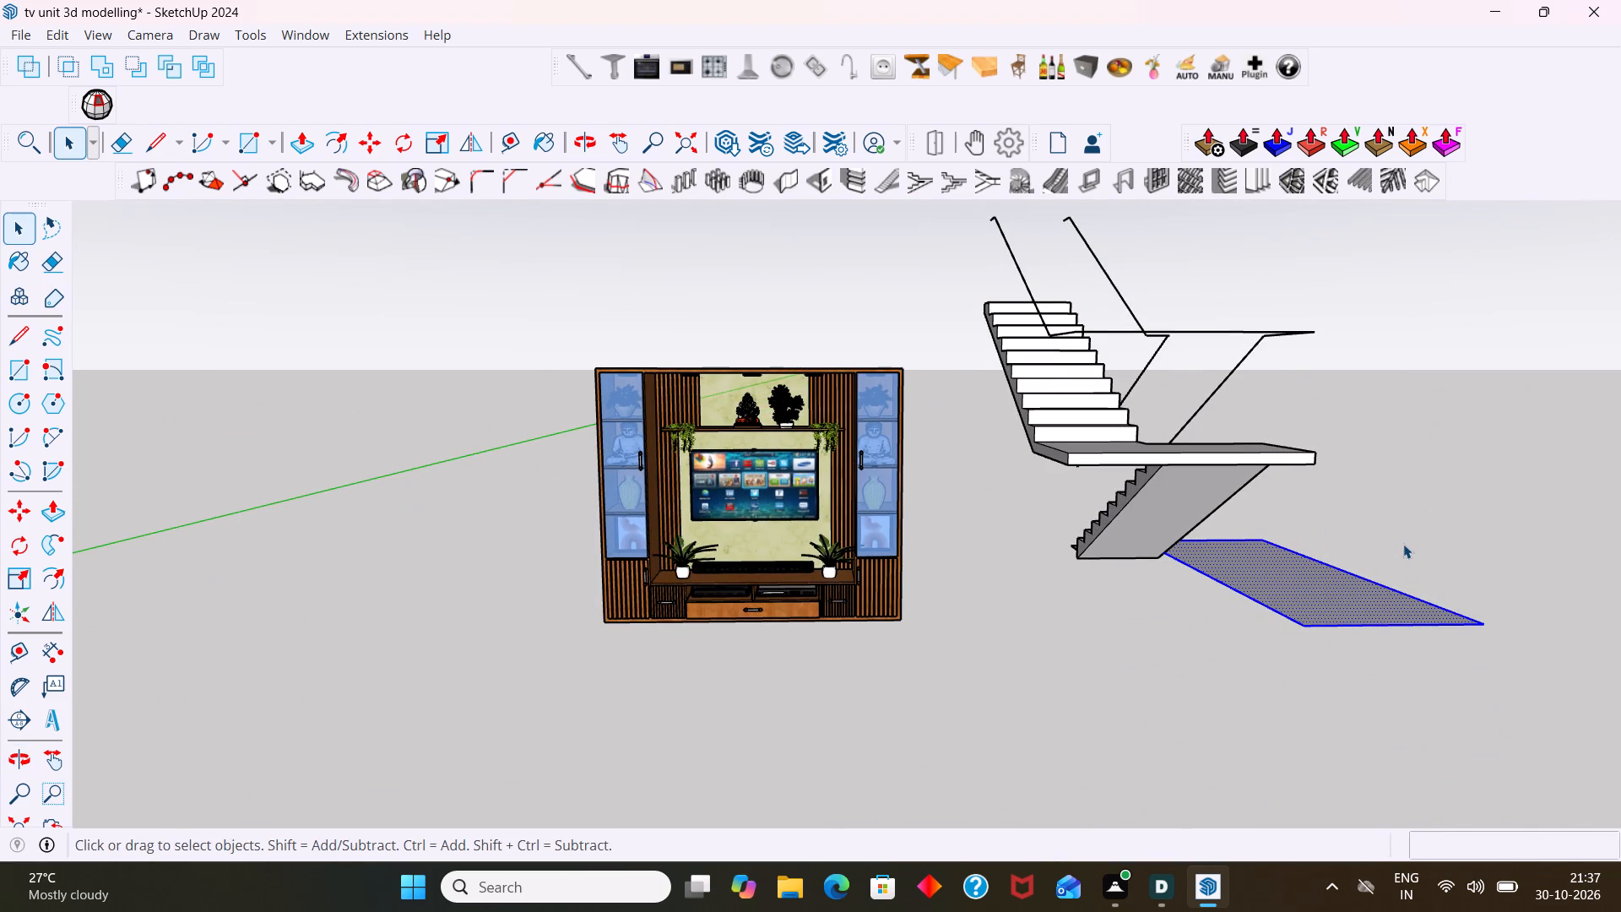
key(space)
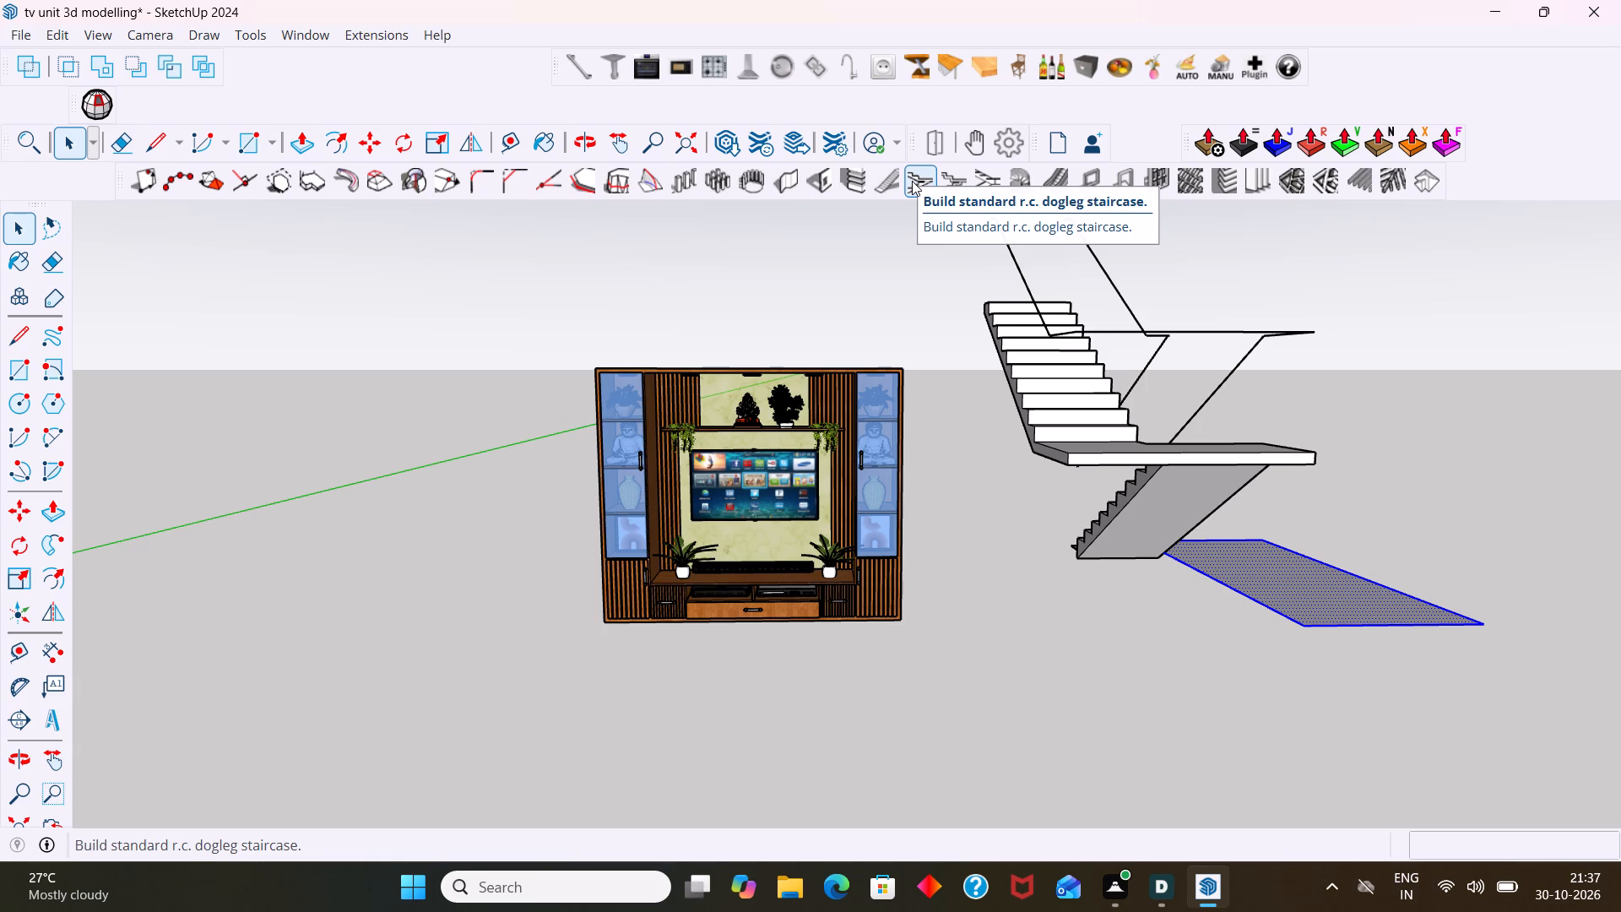
middle_drag(1273, 372, 1271, 374)
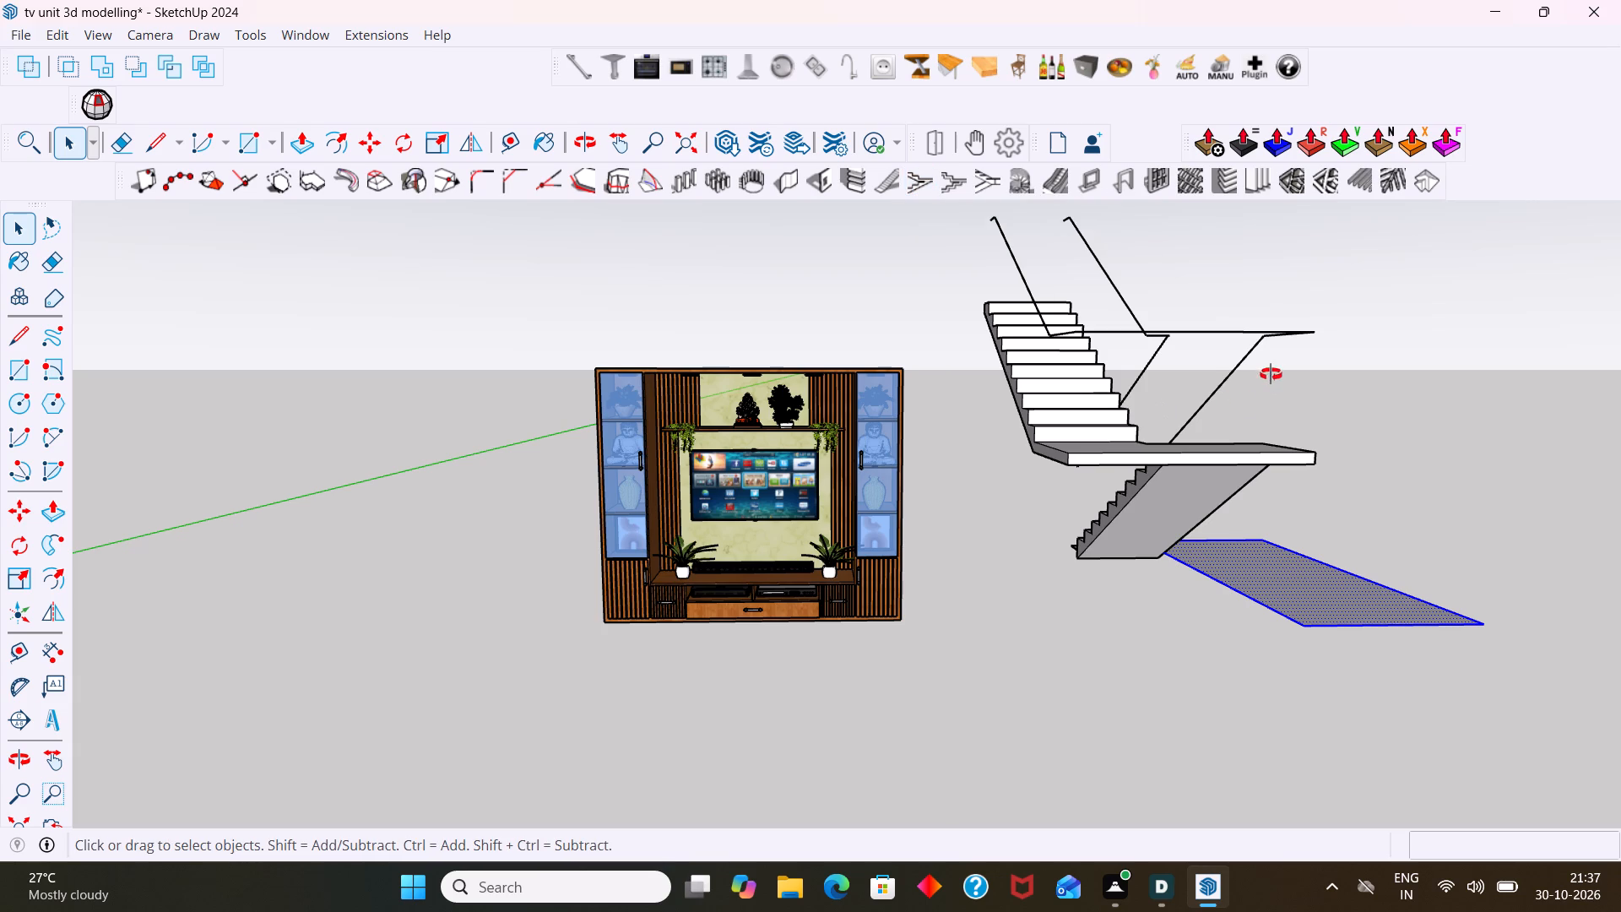
middle_drag(1271, 374, 1160, 460)
scroll(1159, 464, down, 3)
click(1111, 434)
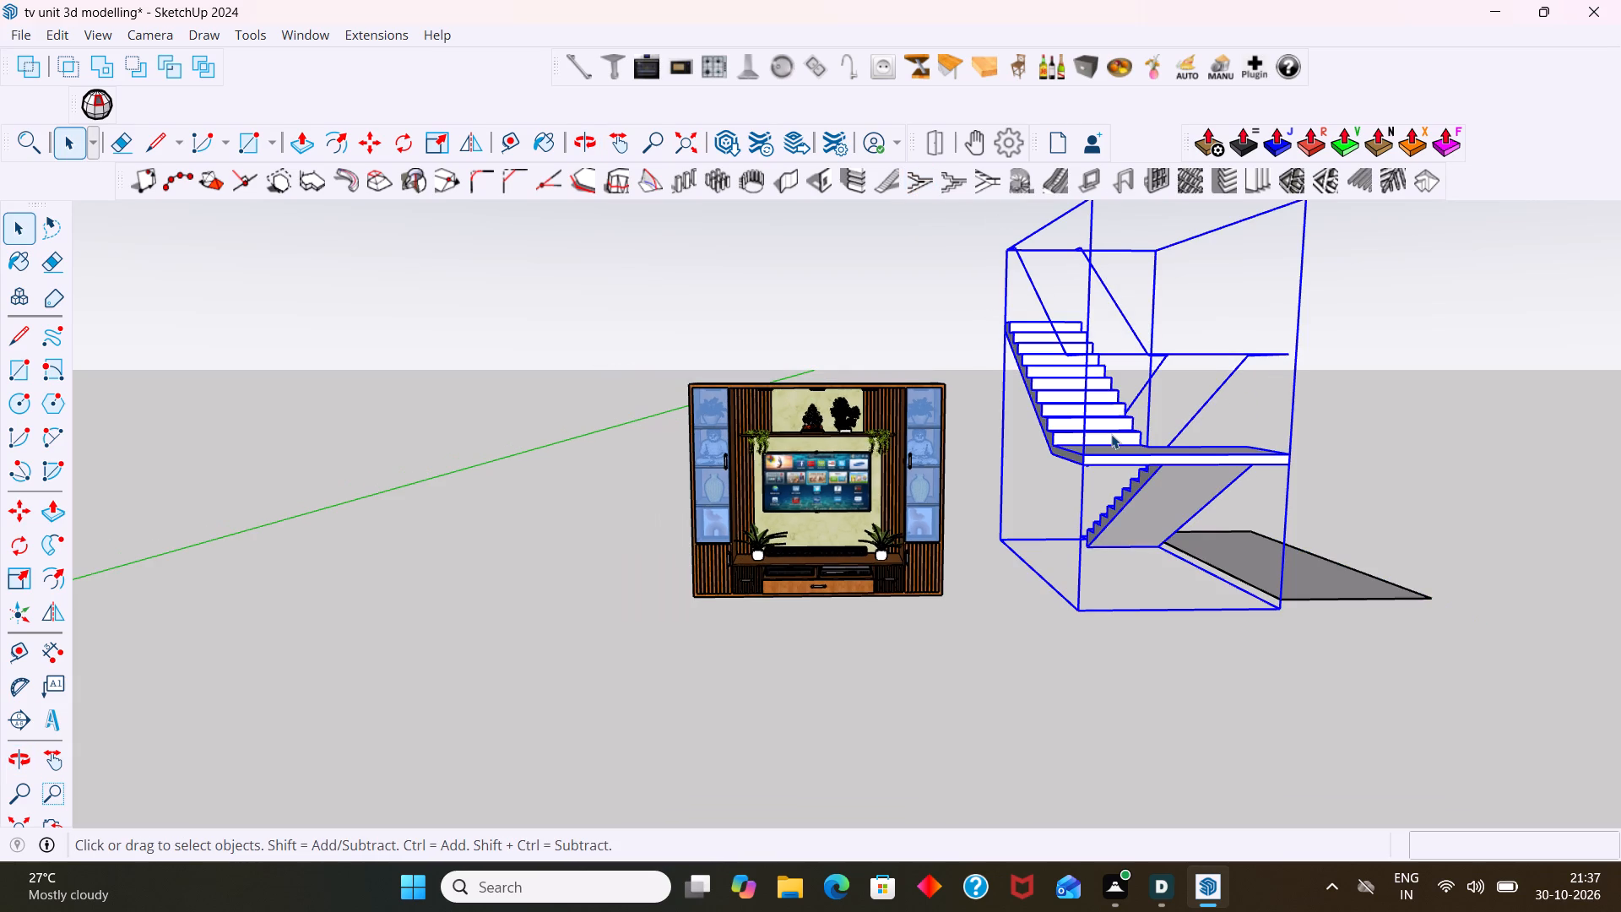
right_click(1111, 434)
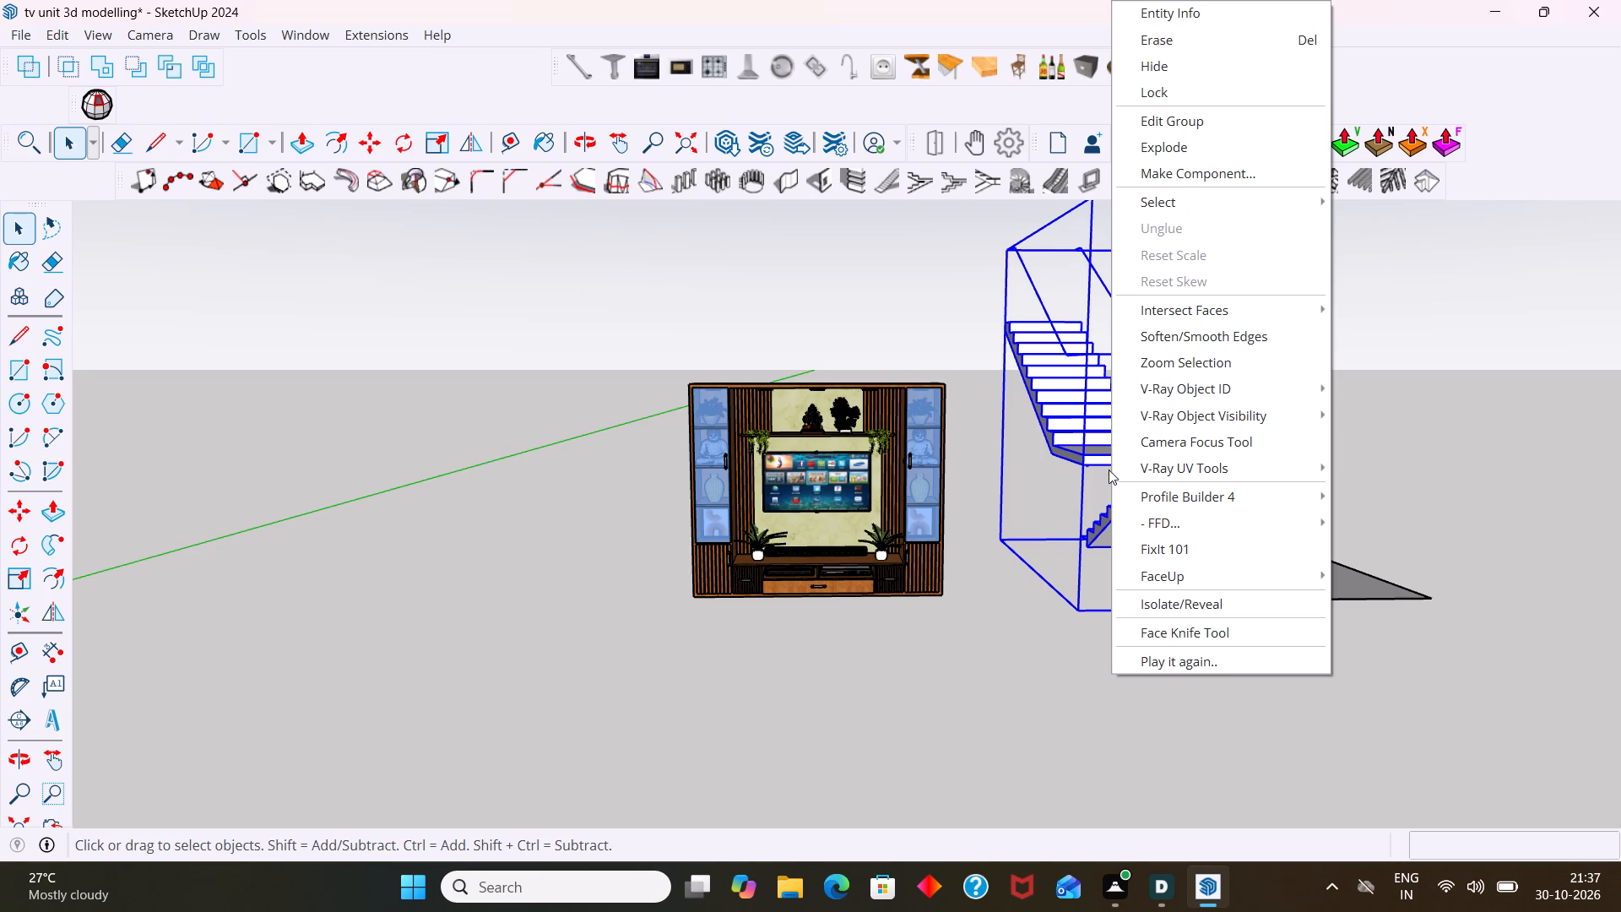
click(1047, 515)
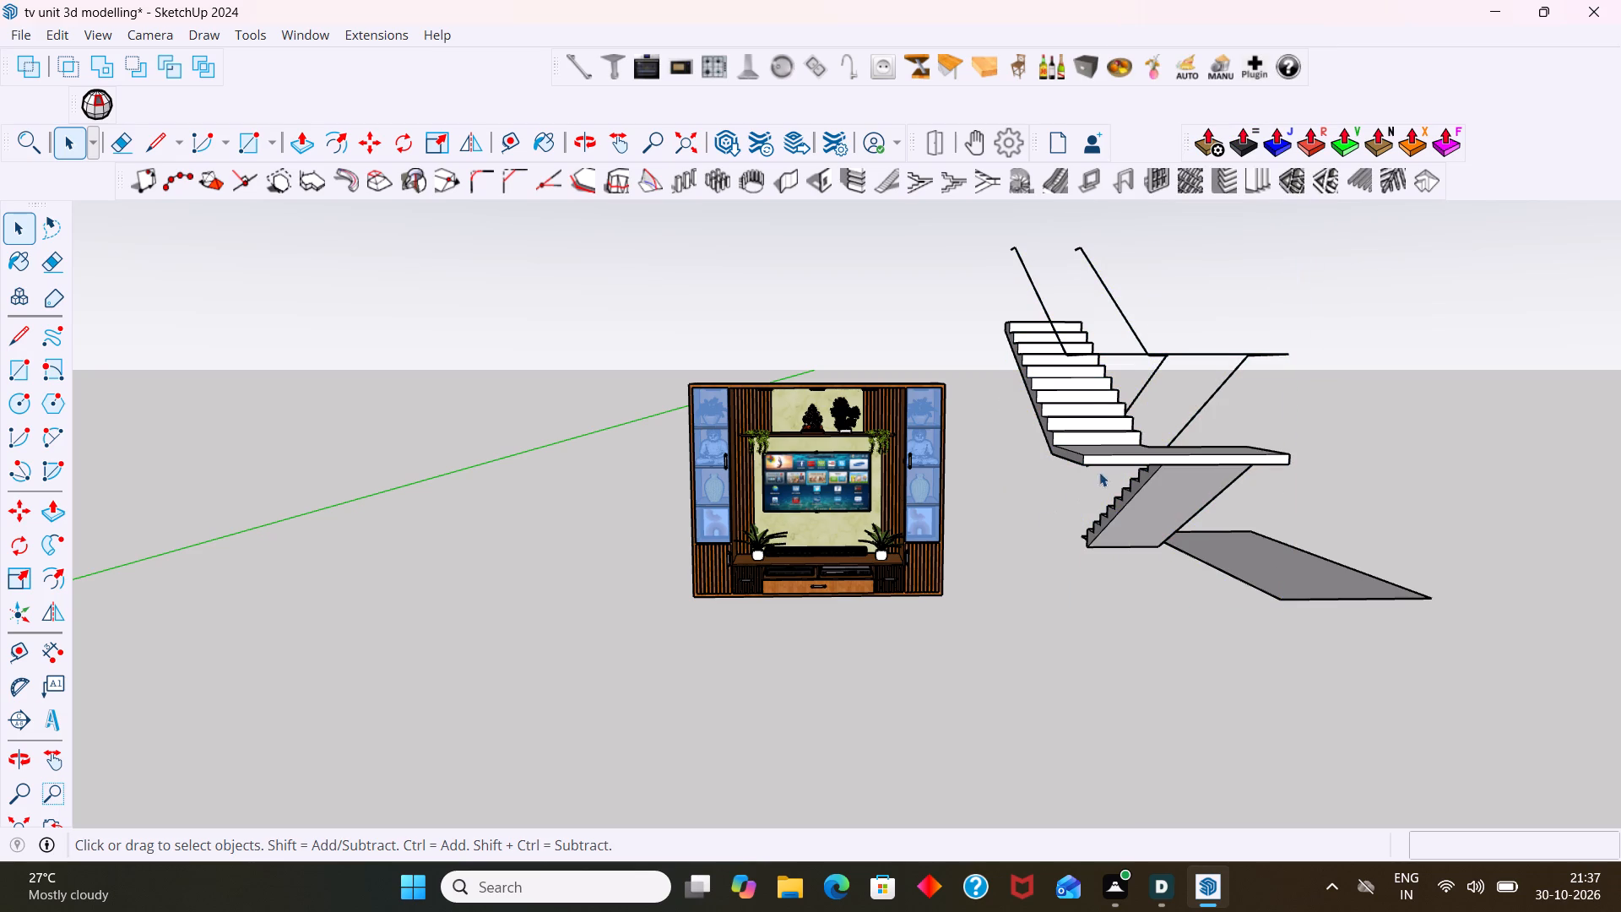
scroll(1136, 438, down, 4)
middle_drag(1136, 434, 962, 603)
scroll(1112, 494, up, 3)
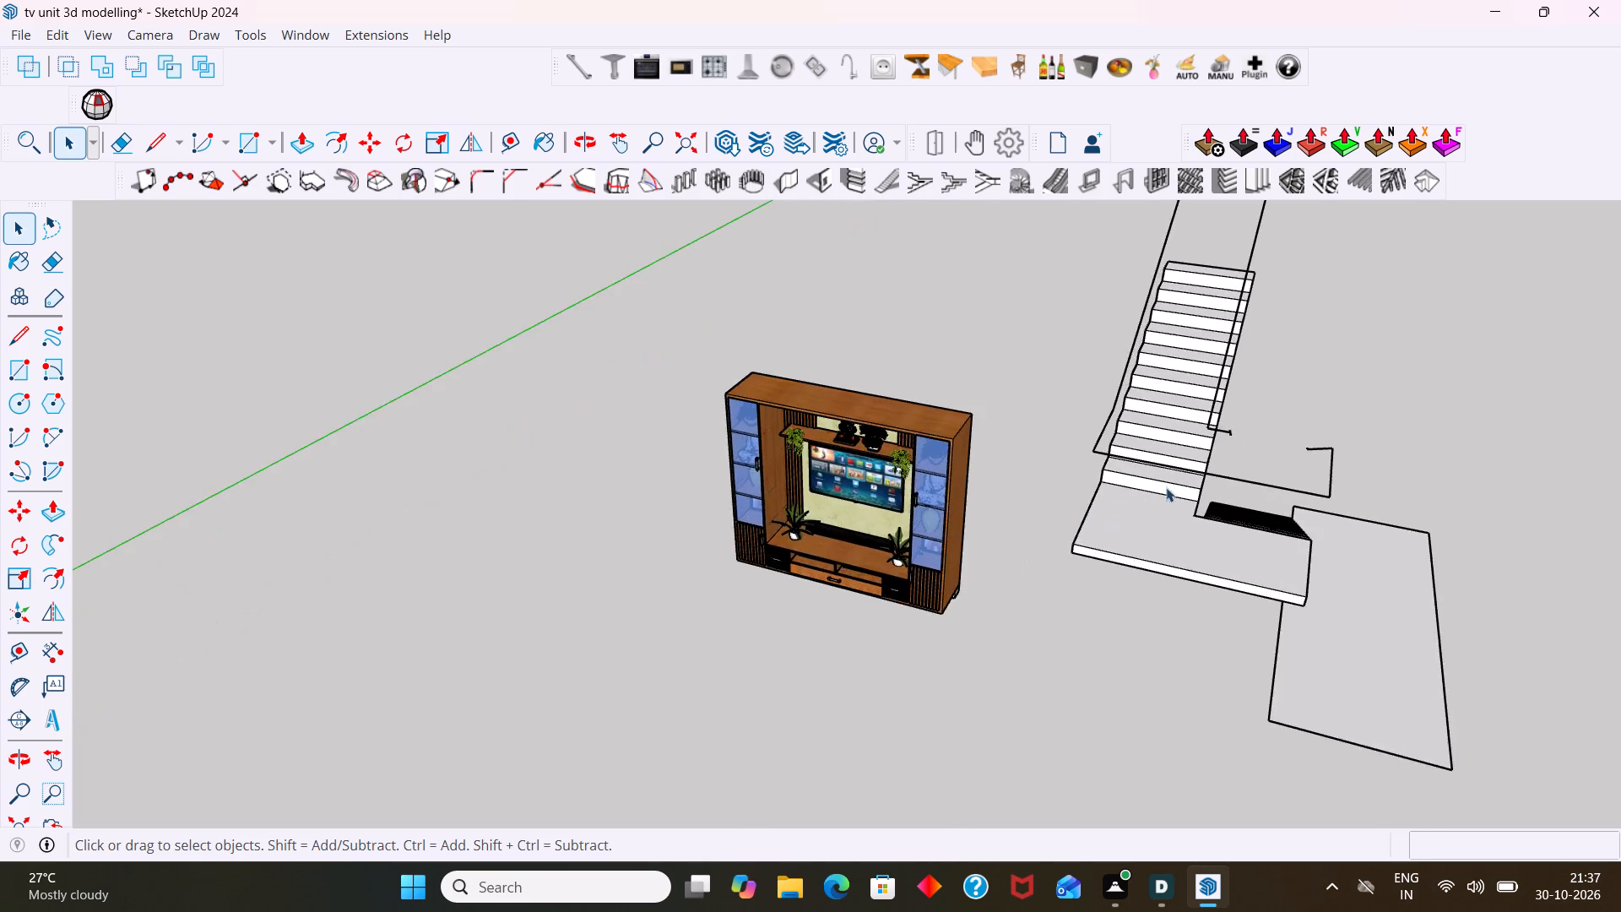
middle_drag(1166, 483, 512, 372)
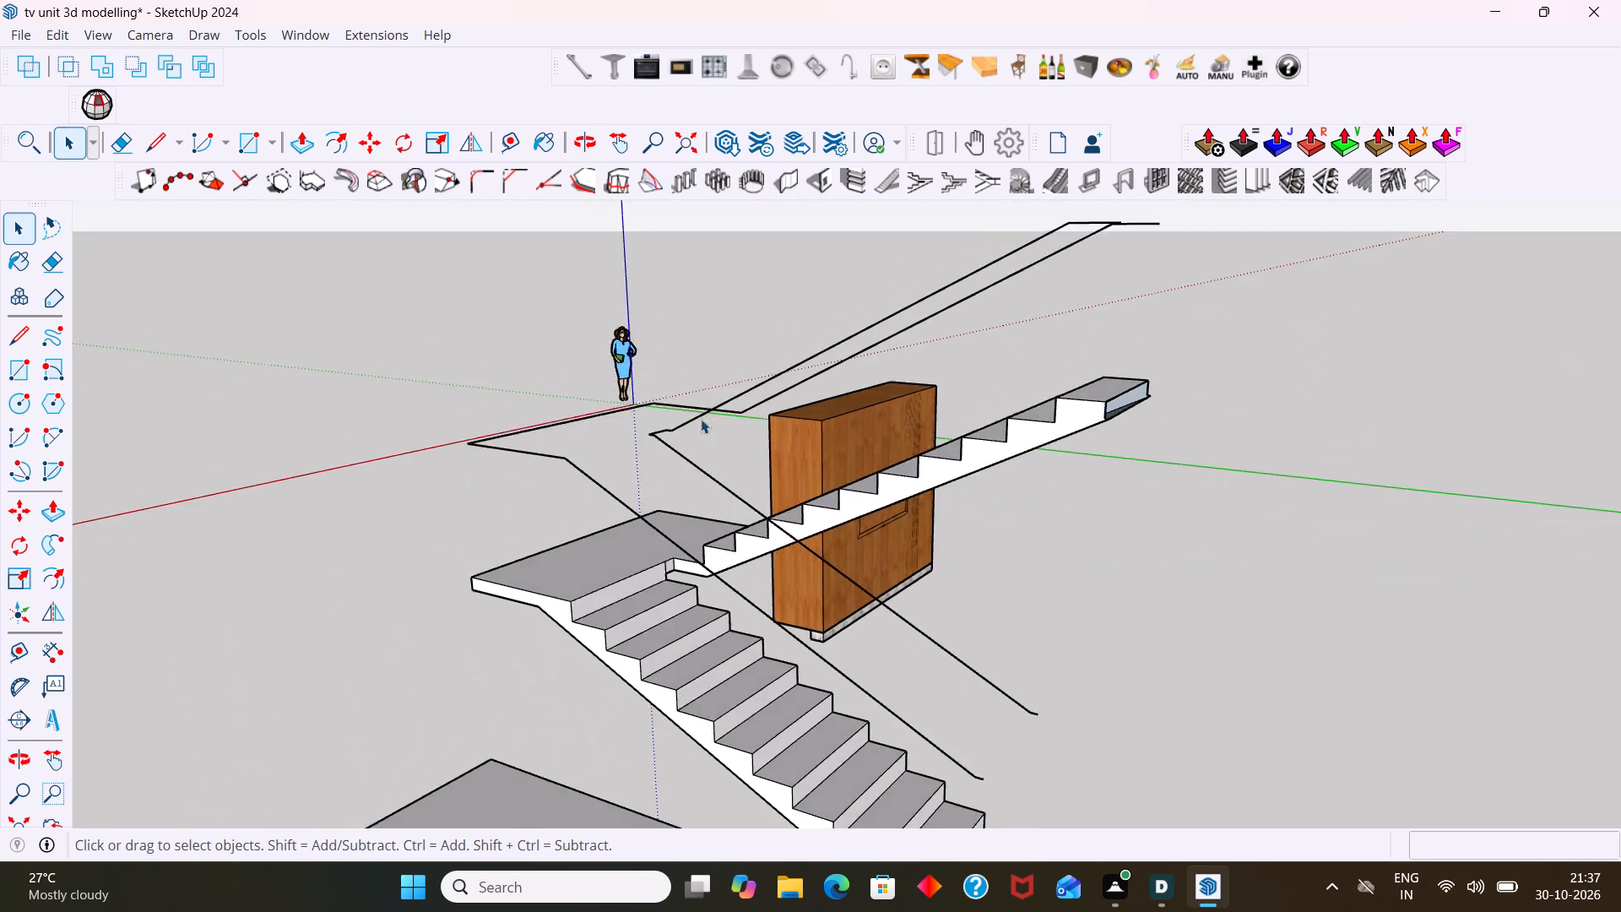
scroll(702, 421, down, 7)
scroll(774, 469, up, 12)
middle_drag(733, 424, 755, 445)
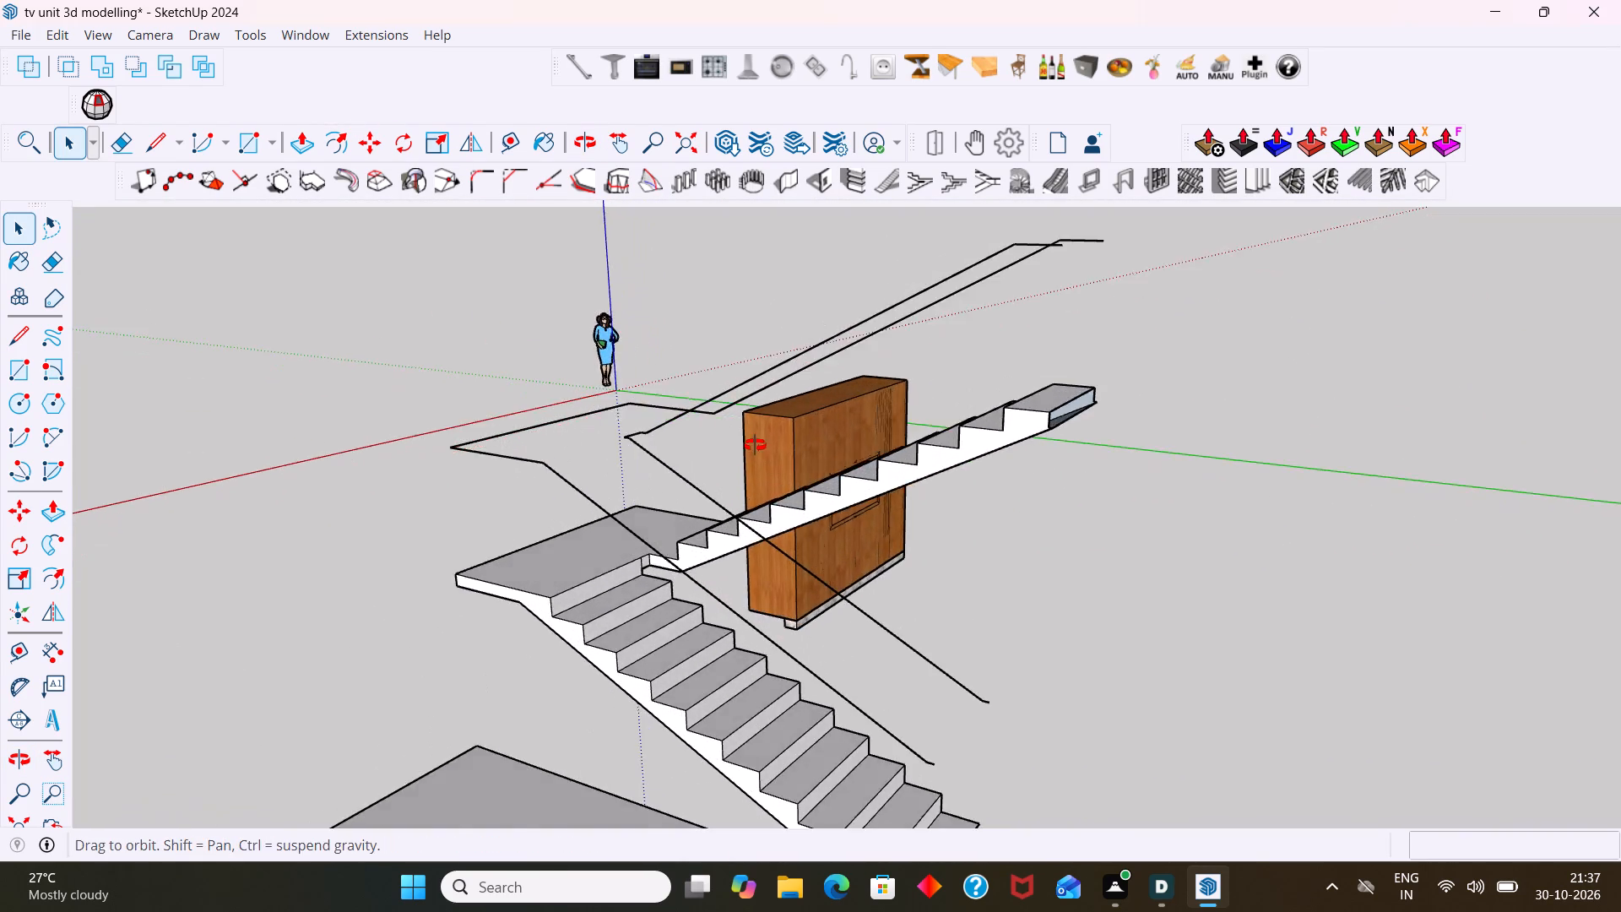
middle_drag(755, 445, 809, 476)
scroll(840, 491, up, 3)
drag(1076, 383, 990, 283)
scroll(995, 299, down, 5)
click(1306, 335)
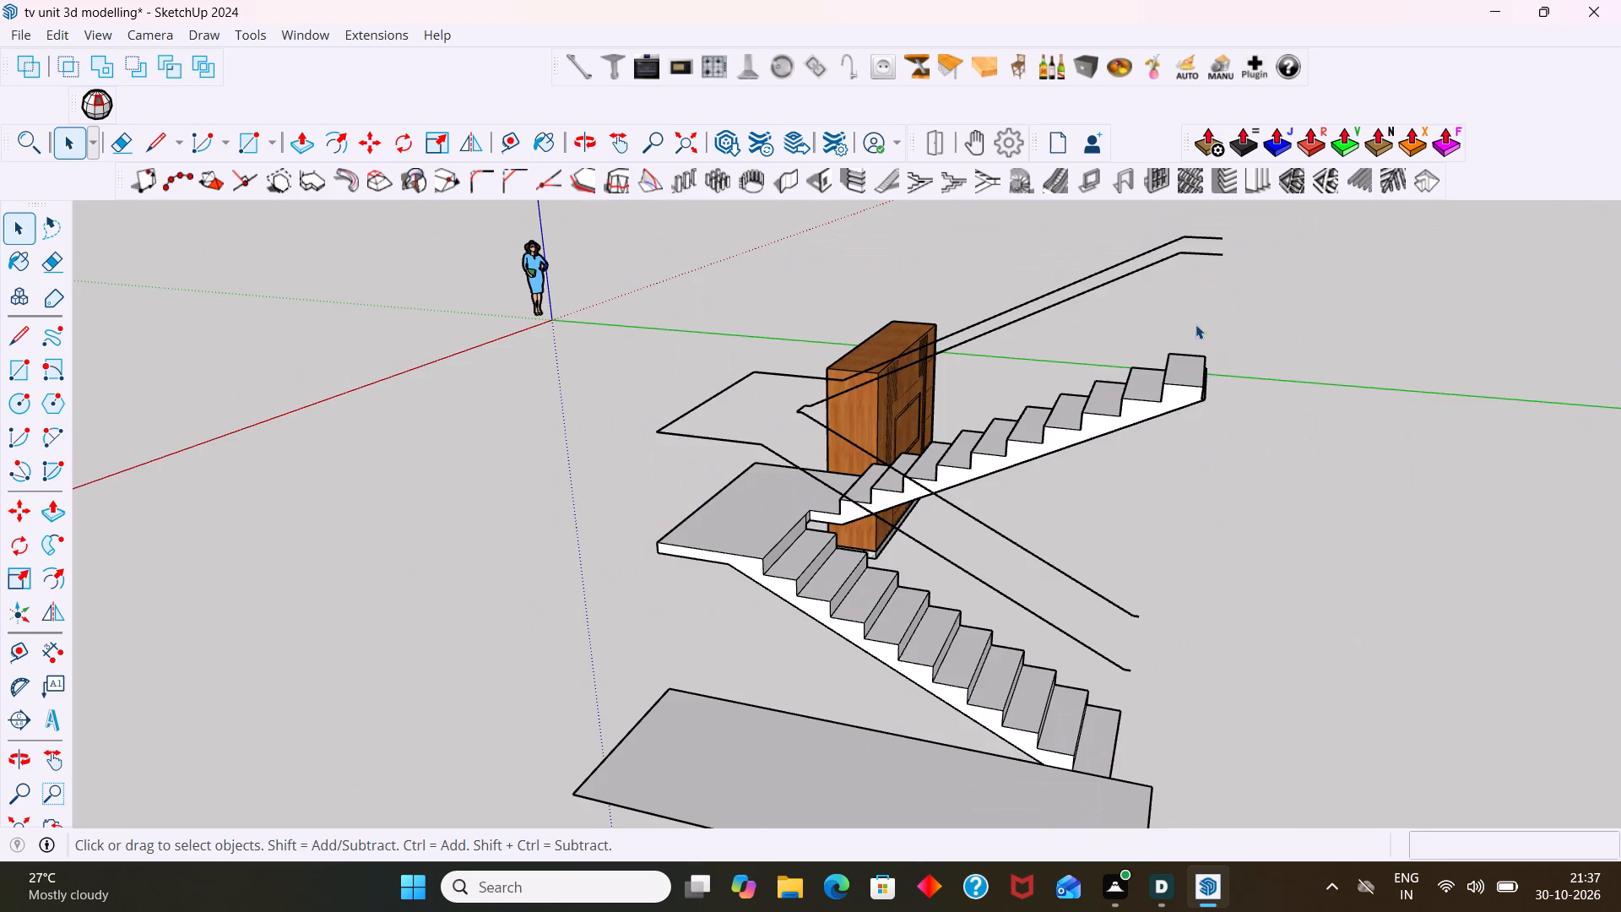
Open the staircase group and delete the handrail guiding lines above the flights and landing.
scroll(1182, 320, up, 2)
middle_drag(1181, 317, 1401, 318)
scroll(1263, 301, up, 2)
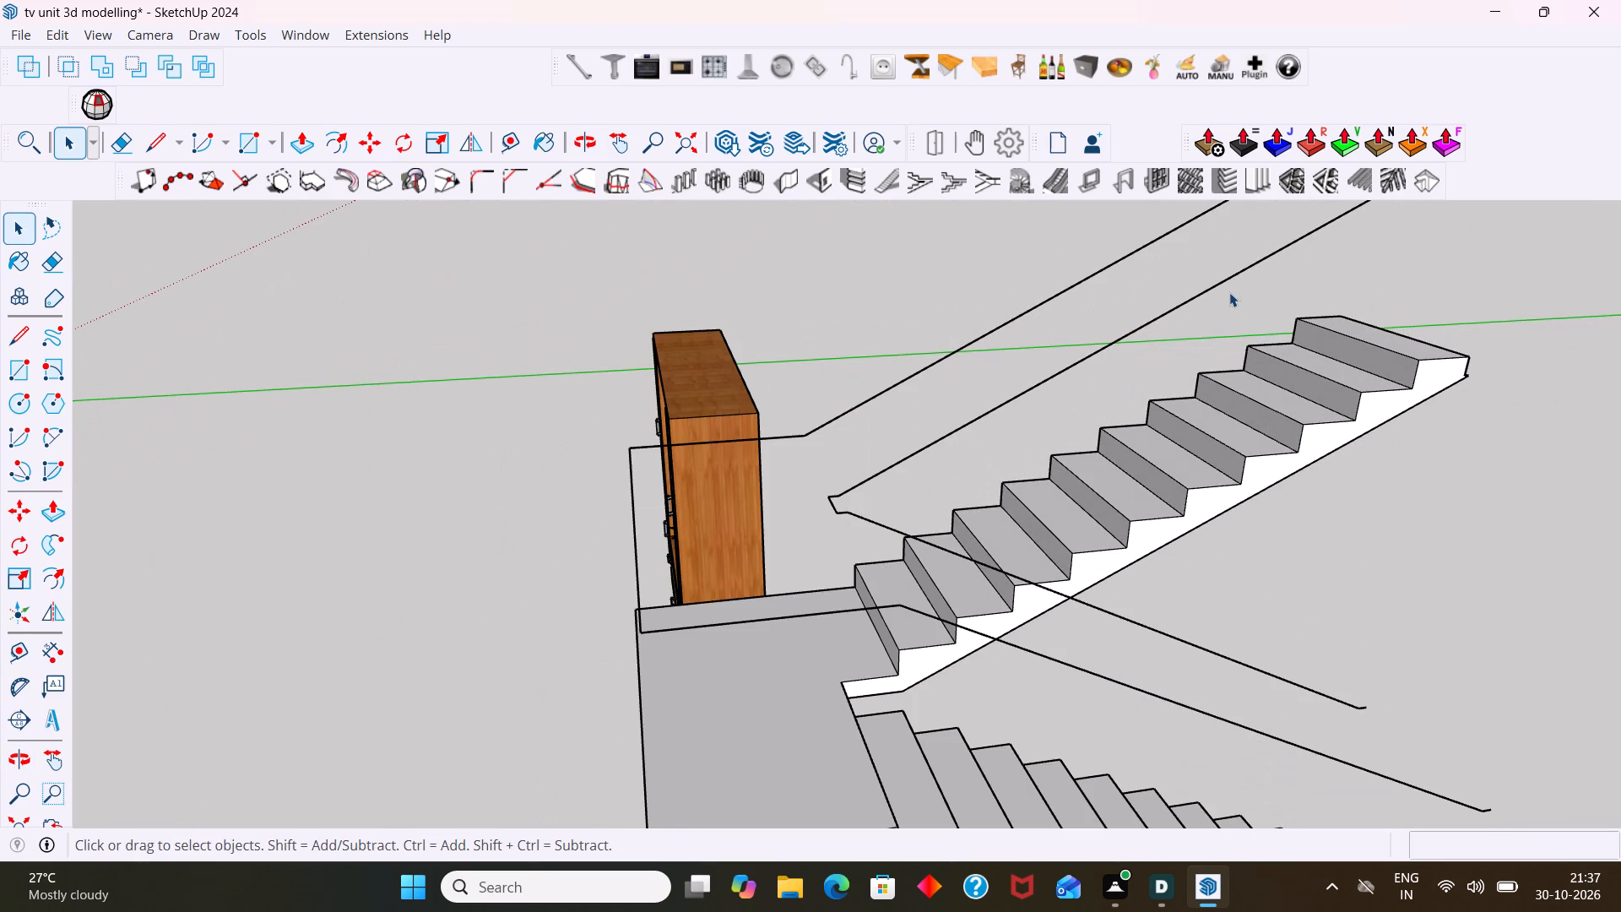
click(1223, 287)
double_click(1220, 288)
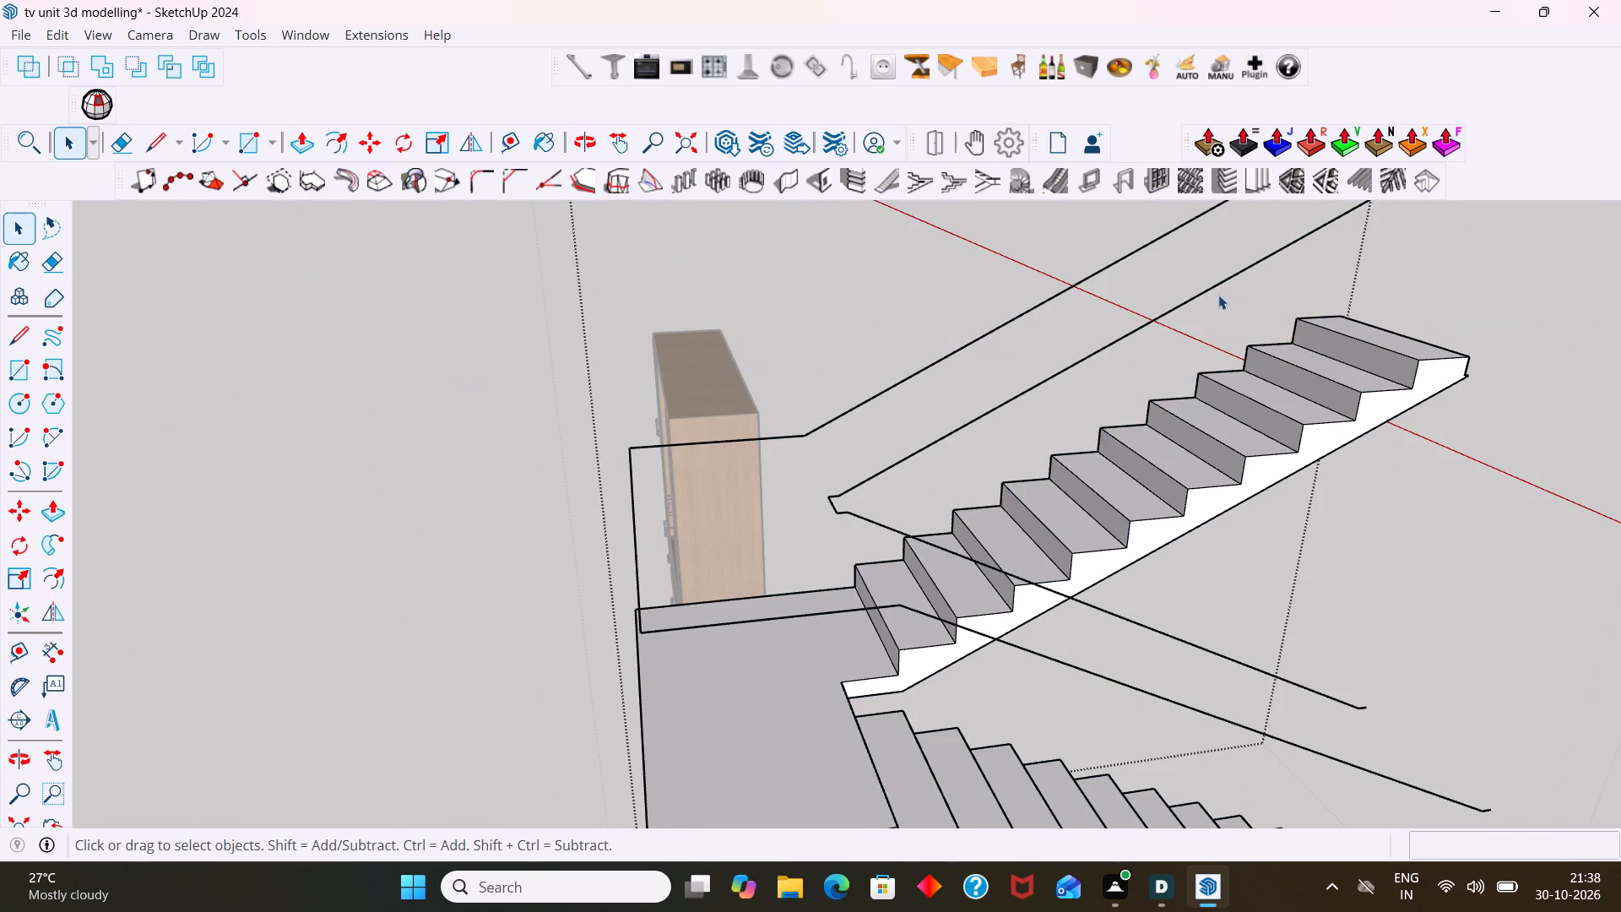
click(1217, 295)
drag(1218, 298, 1139, 238)
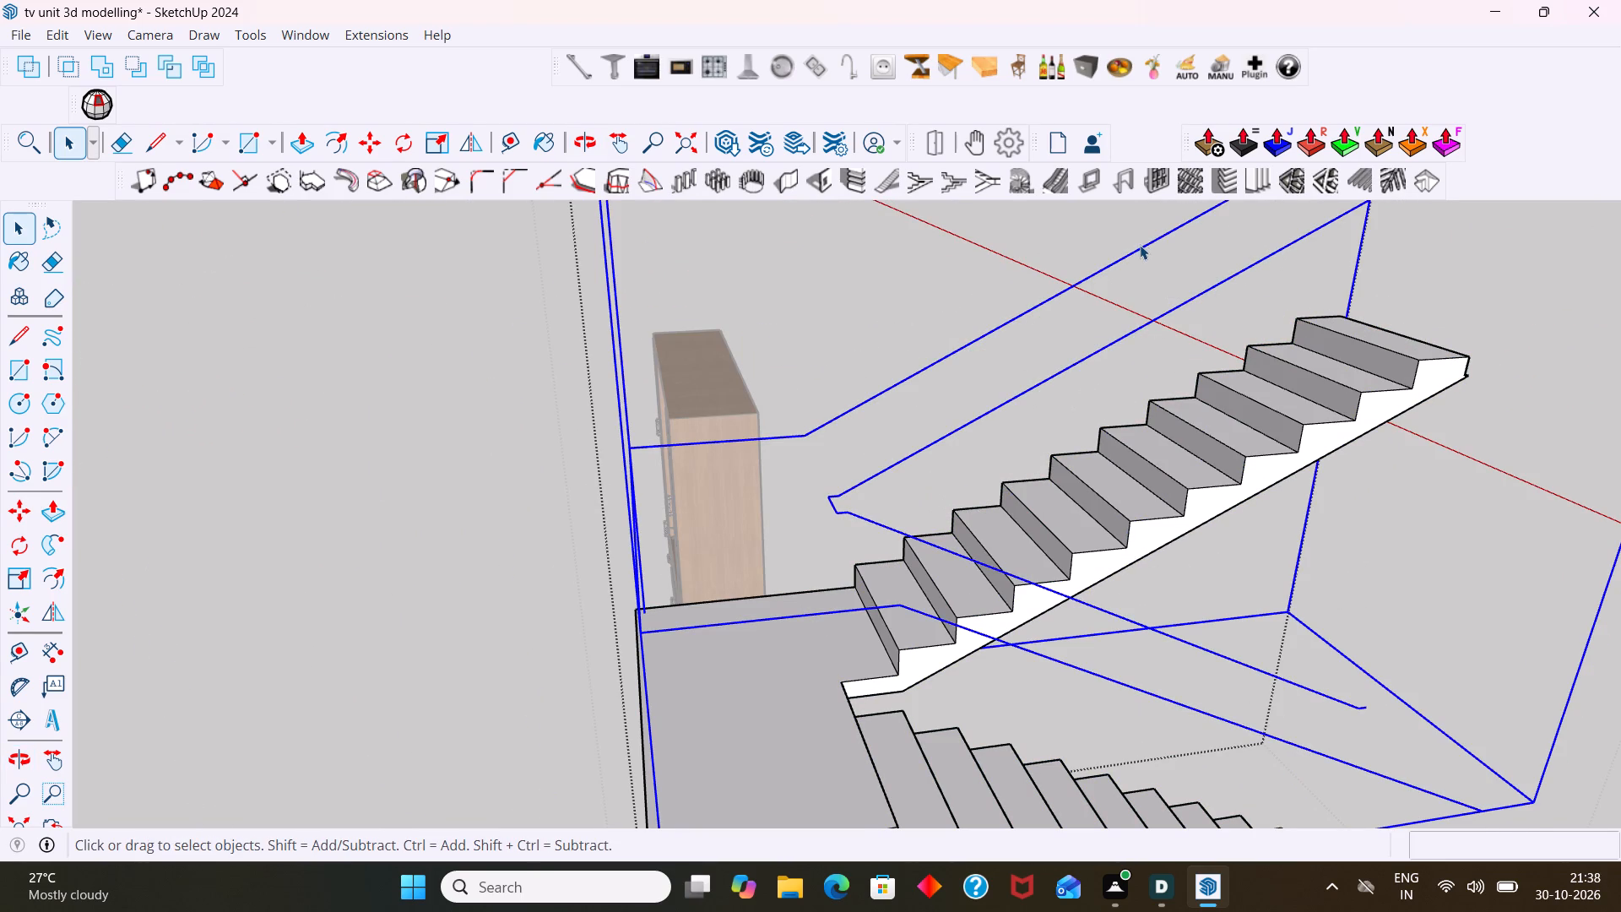
key(Delete)
Delete the flat face projecting in front of the bottom step at the foot of the staircase's lower flight.
scroll(1148, 253, down, 6)
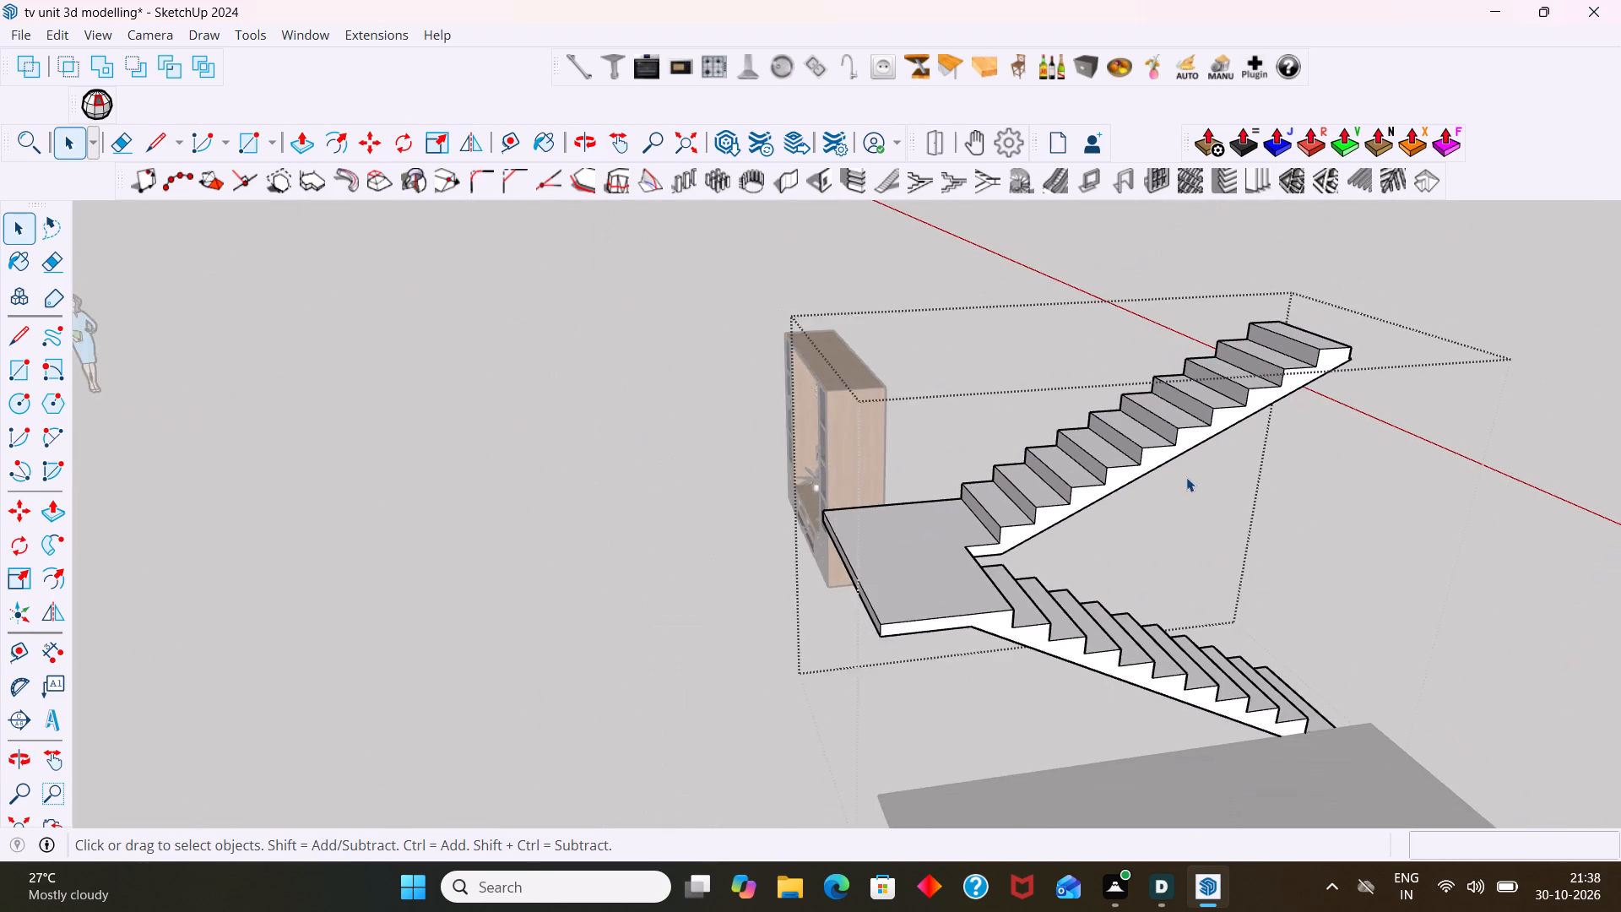
scroll(1186, 477, down, 3)
middle_drag(1211, 477, 1432, 453)
scroll(1392, 516, down, 1)
scroll(1367, 542, up, 5)
middle_drag(1233, 545, 797, 552)
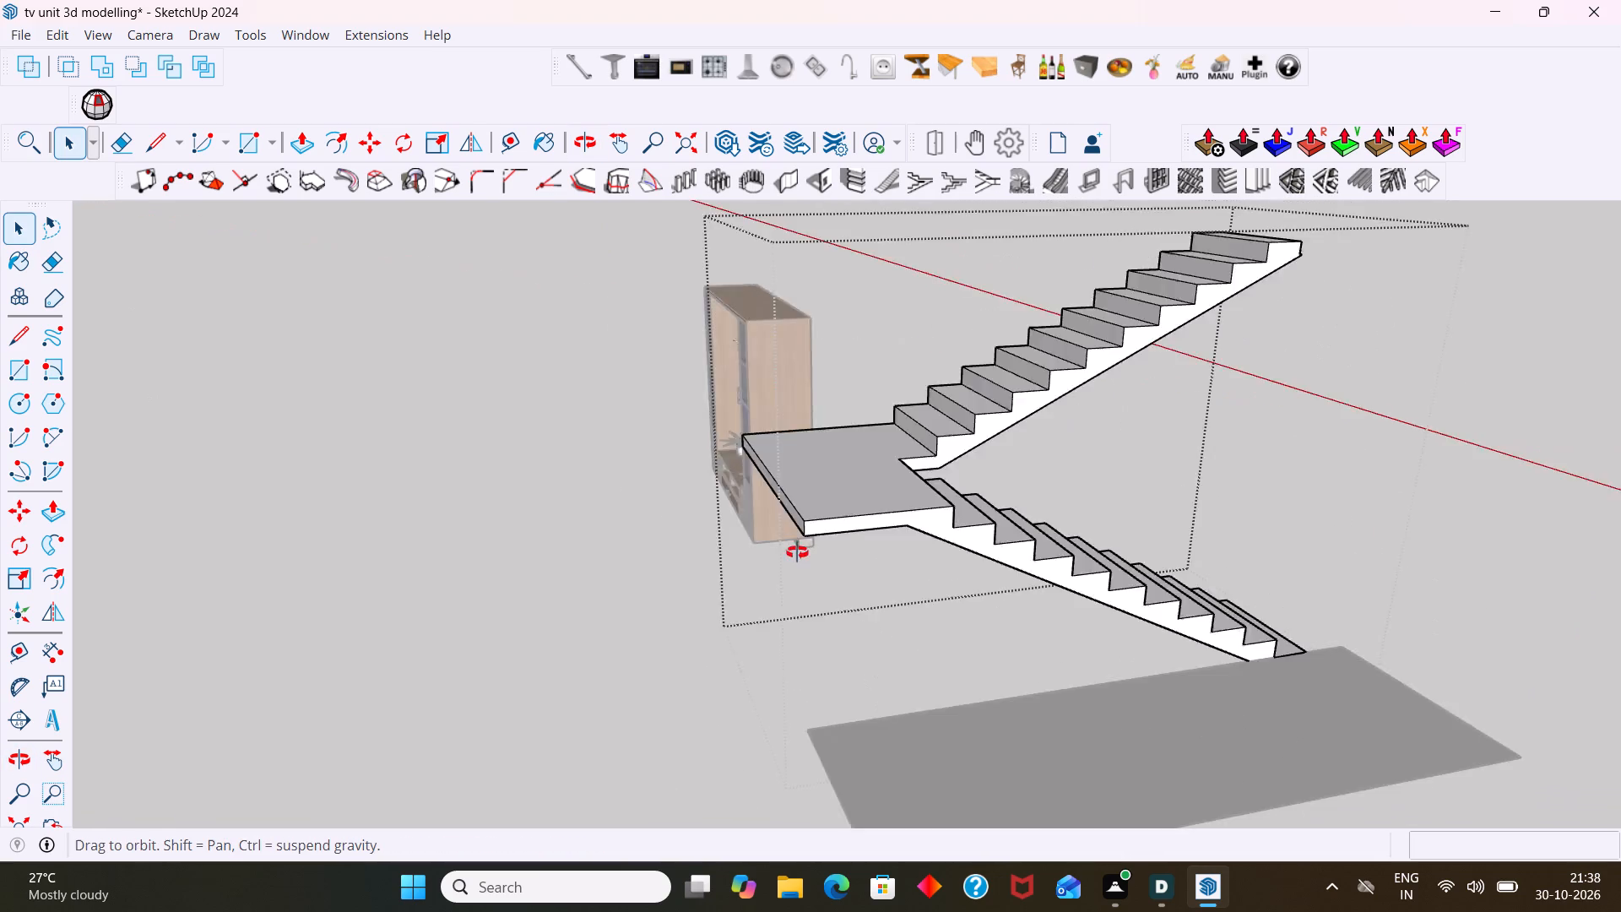
middle_drag(797, 552, 371, 524)
scroll(501, 644, up, 3)
middle_drag(529, 642, 268, 517)
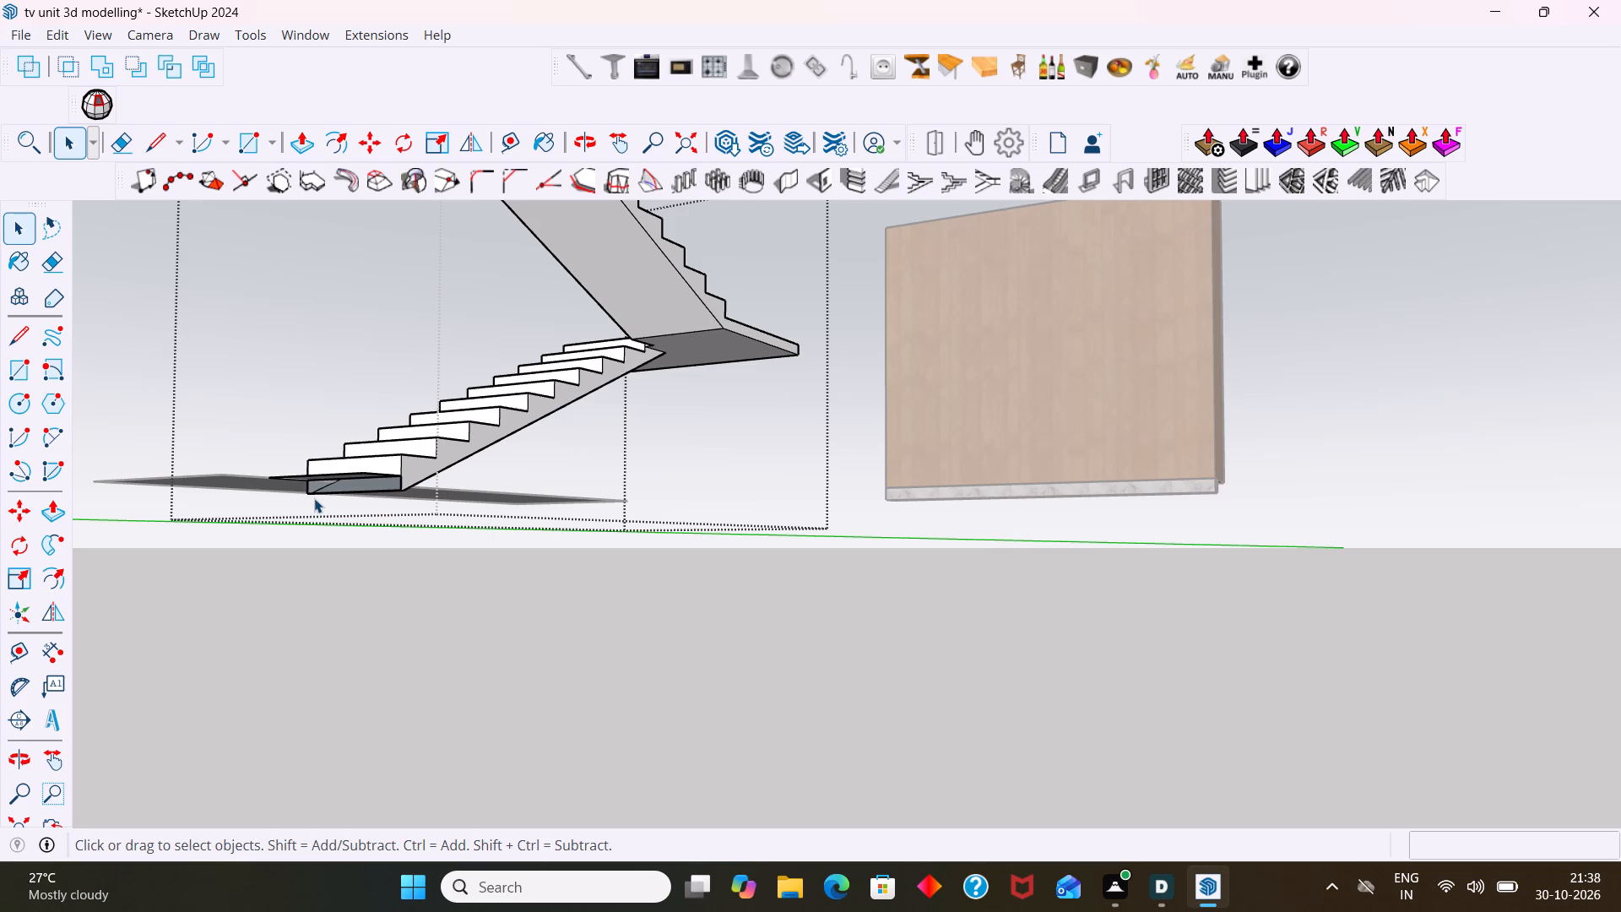
scroll(368, 488, up, 4)
middle_drag(371, 491, 399, 714)
scroll(369, 675, up, 2)
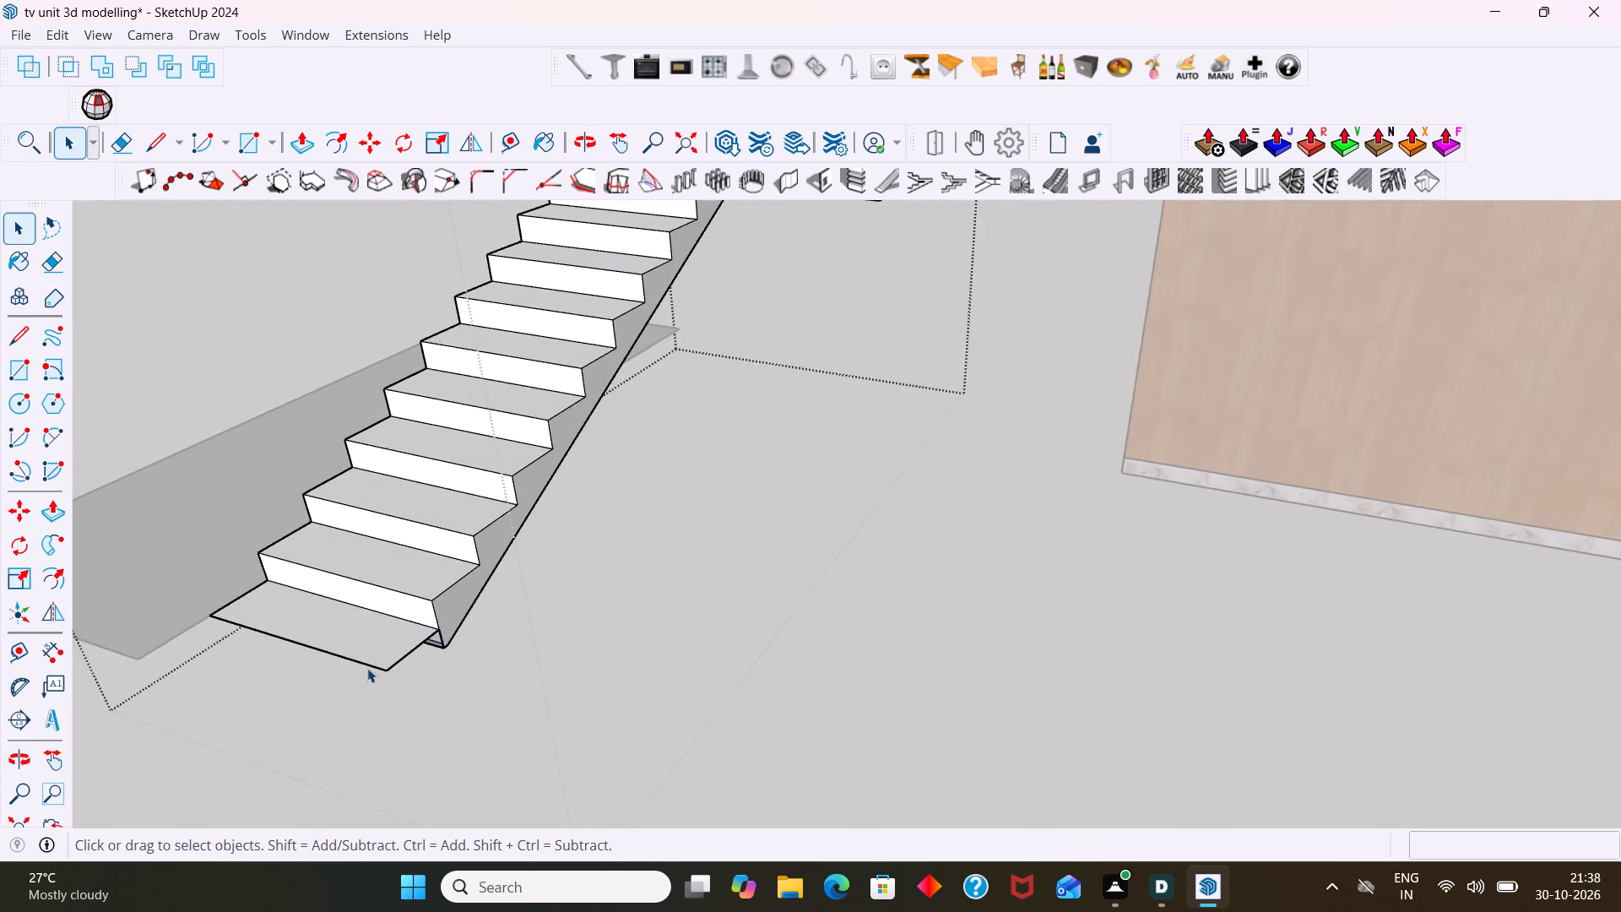
click(361, 637)
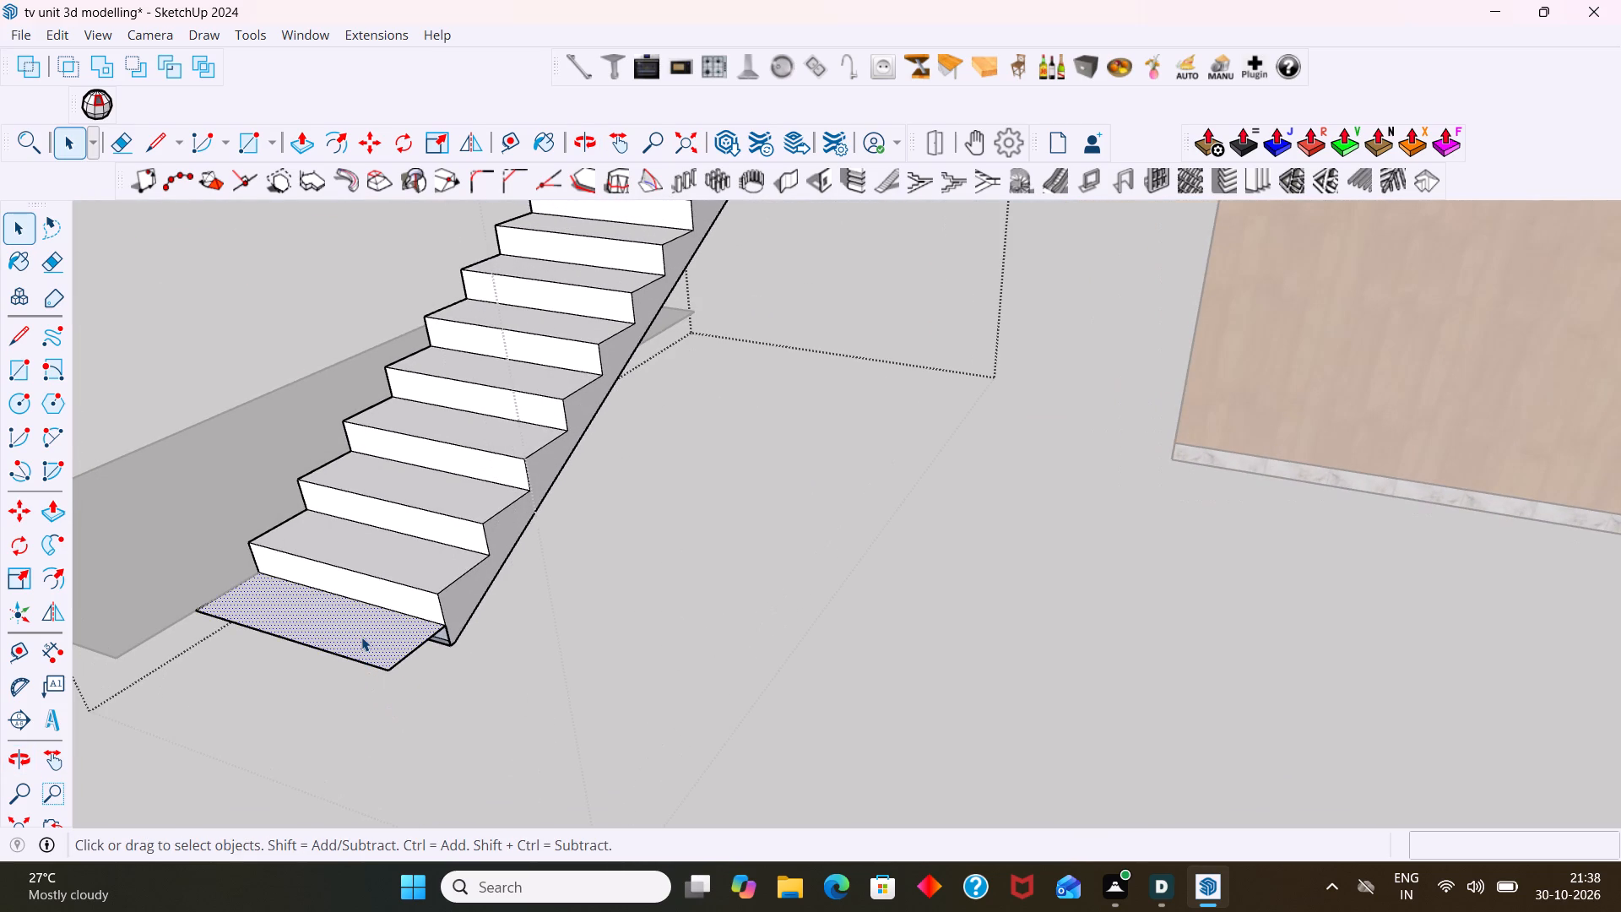
key(Delete)
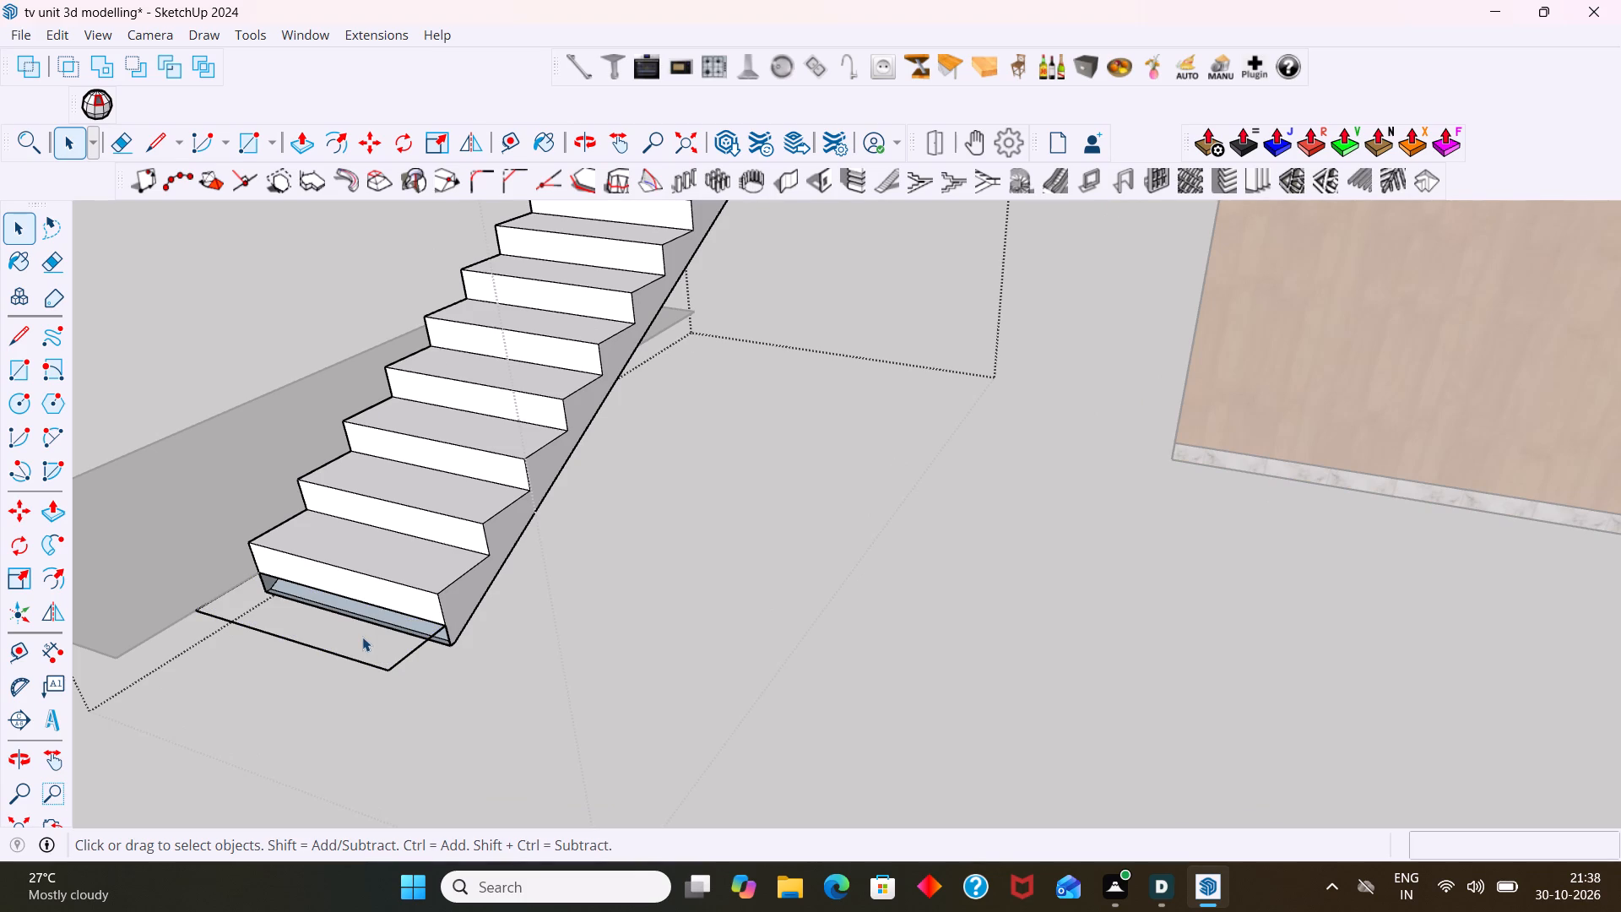
Delete the loose side and front edges left on the floor in front of the bottom step.
middle_drag(363, 635, 258, 436)
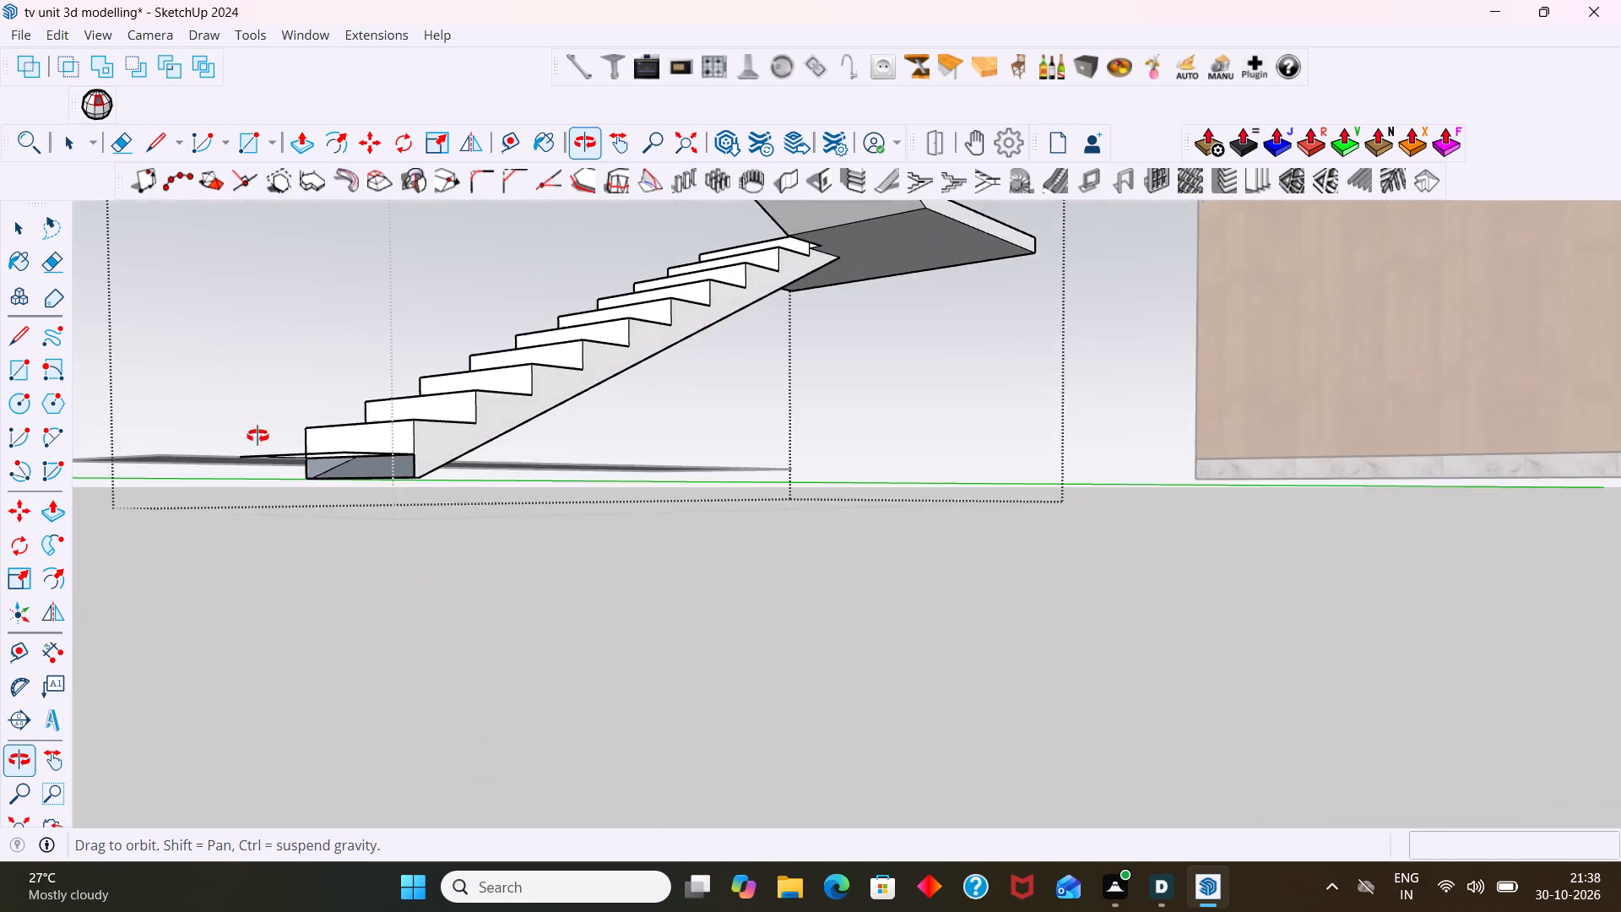
middle_drag(258, 436, 258, 437)
scroll(375, 501, up, 3)
middle_drag(298, 453, 285, 616)
scroll(286, 610, up, 3)
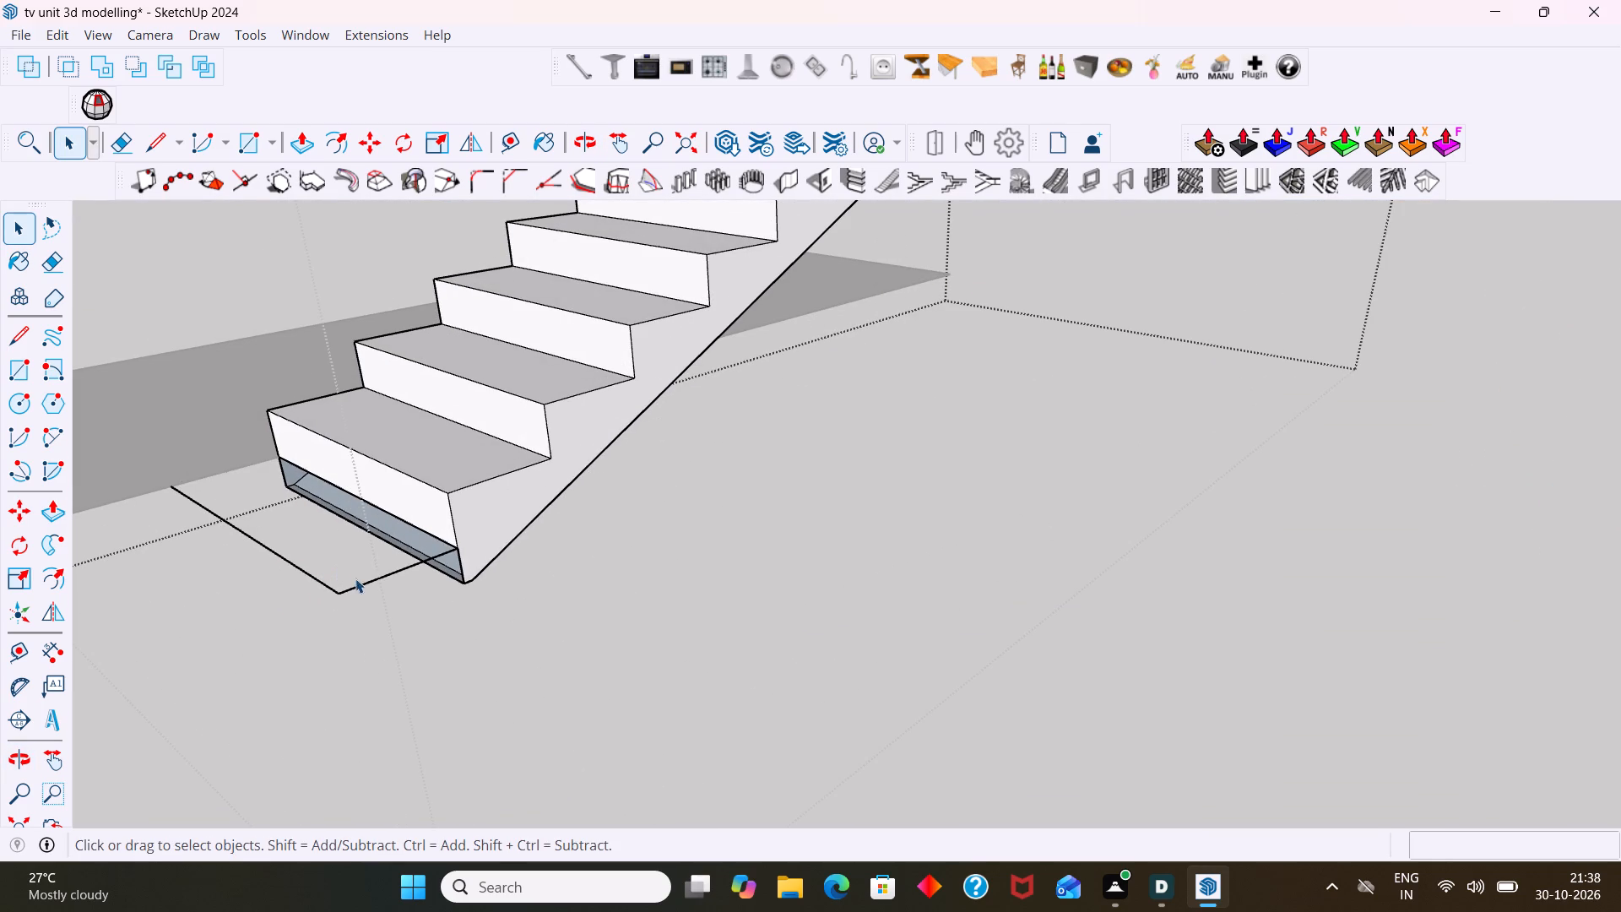
drag(393, 617, 339, 565)
key(Delete)
key(e)
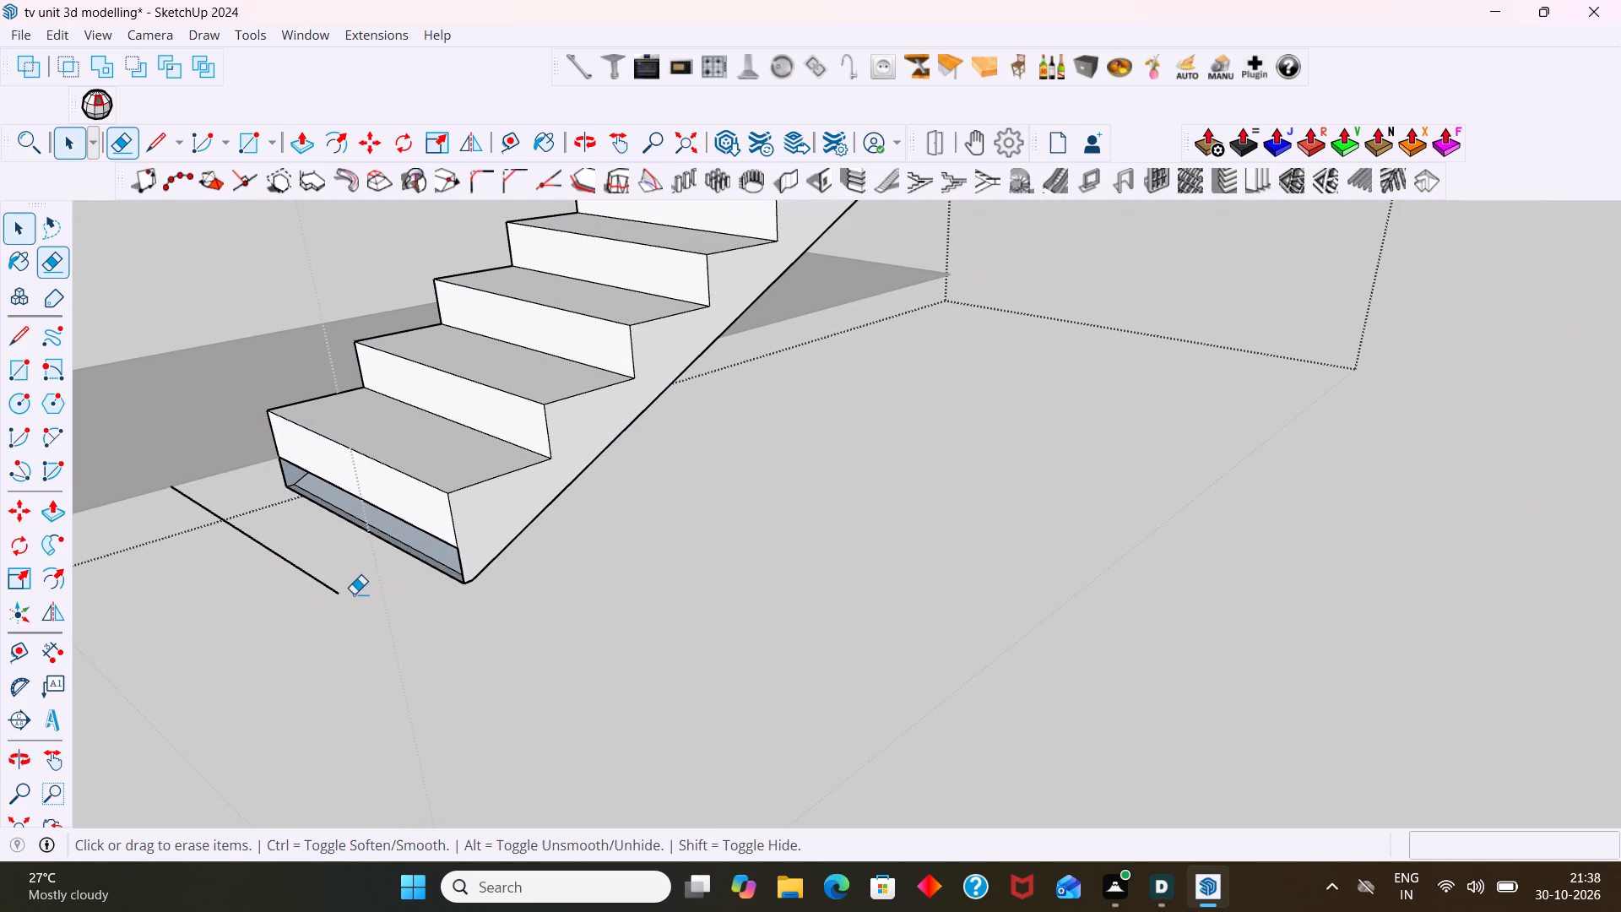
drag(354, 581, 238, 607)
Erase the remaining loose edge running out from the other side of the bottom step.
scroll(327, 585, down, 2)
middle_drag(347, 599, 614, 505)
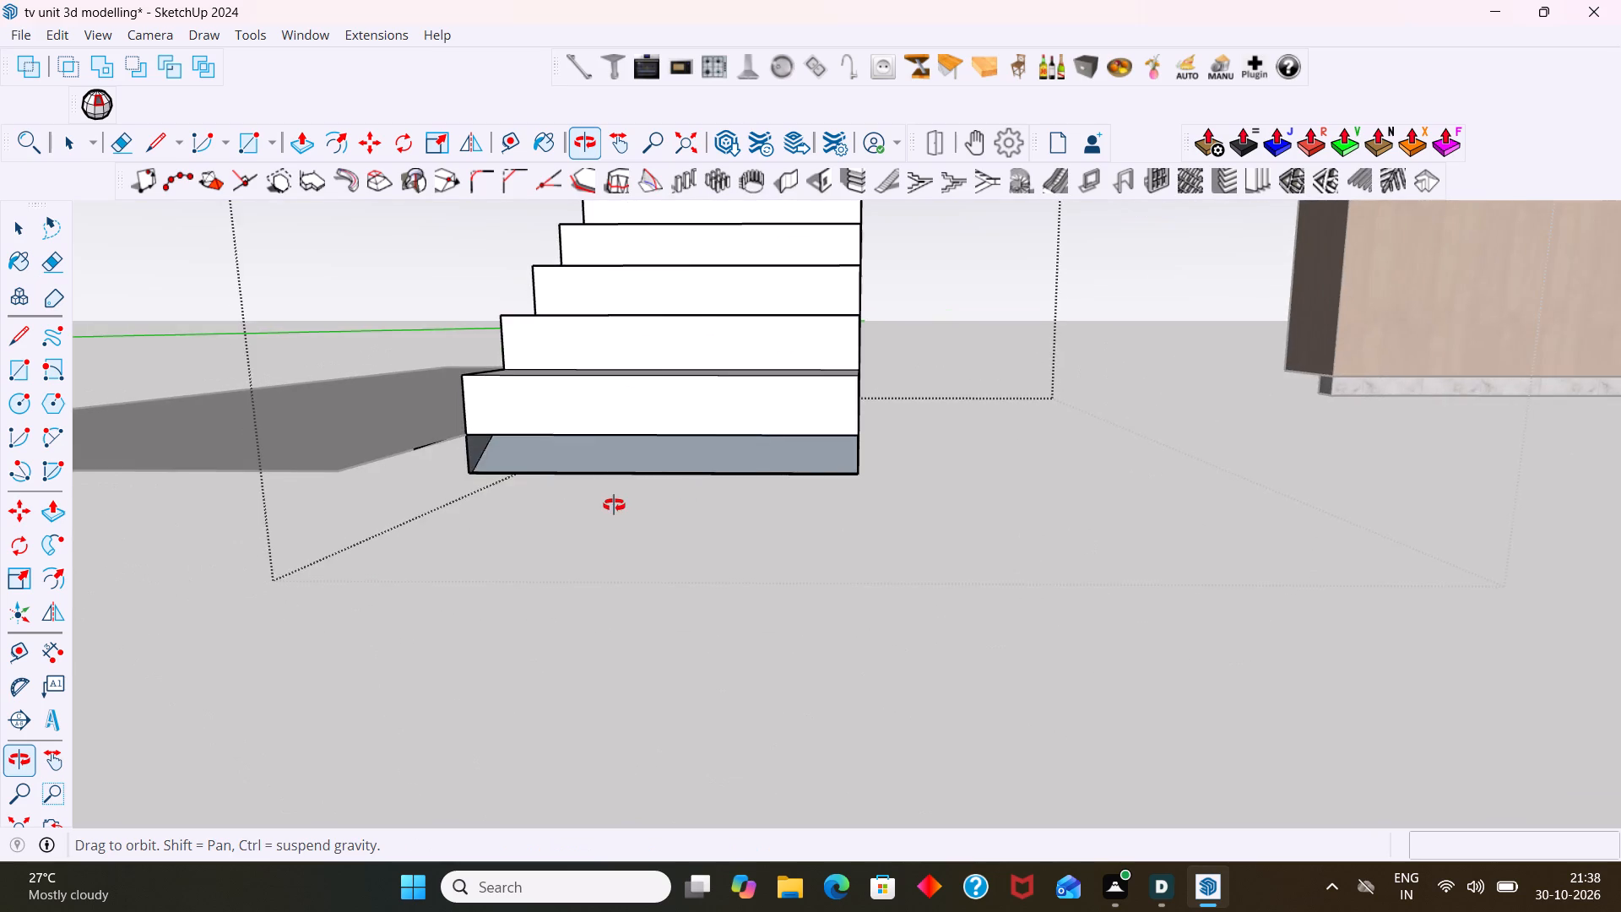
middle_drag(614, 505, 535, 505)
key(space)
middle_drag(333, 459, 476, 558)
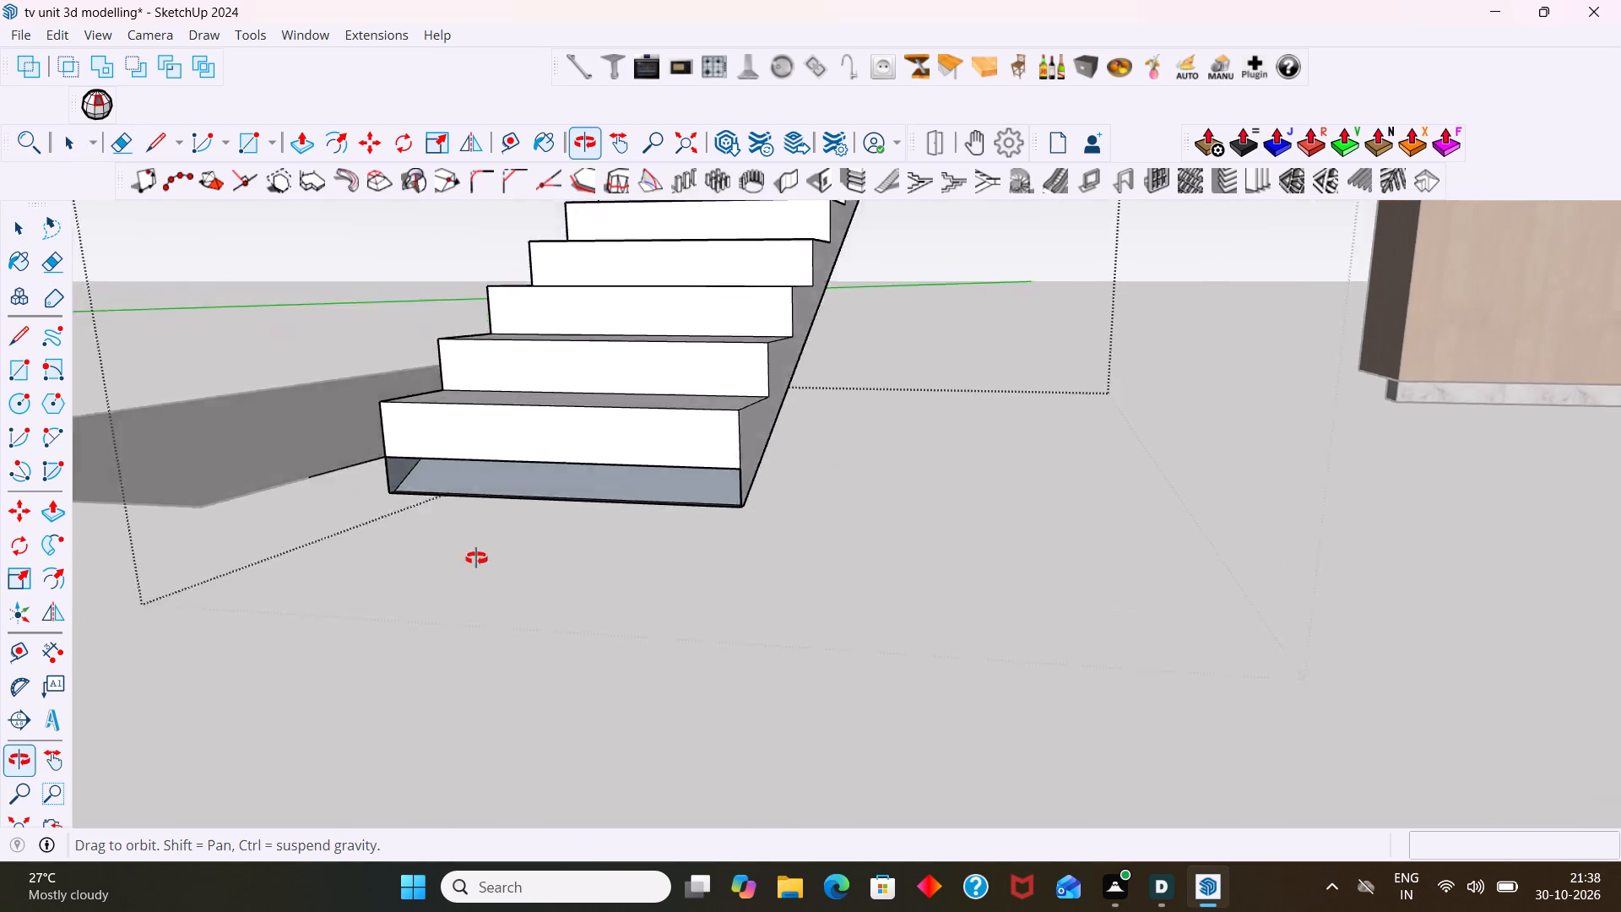
middle_drag(476, 558, 407, 538)
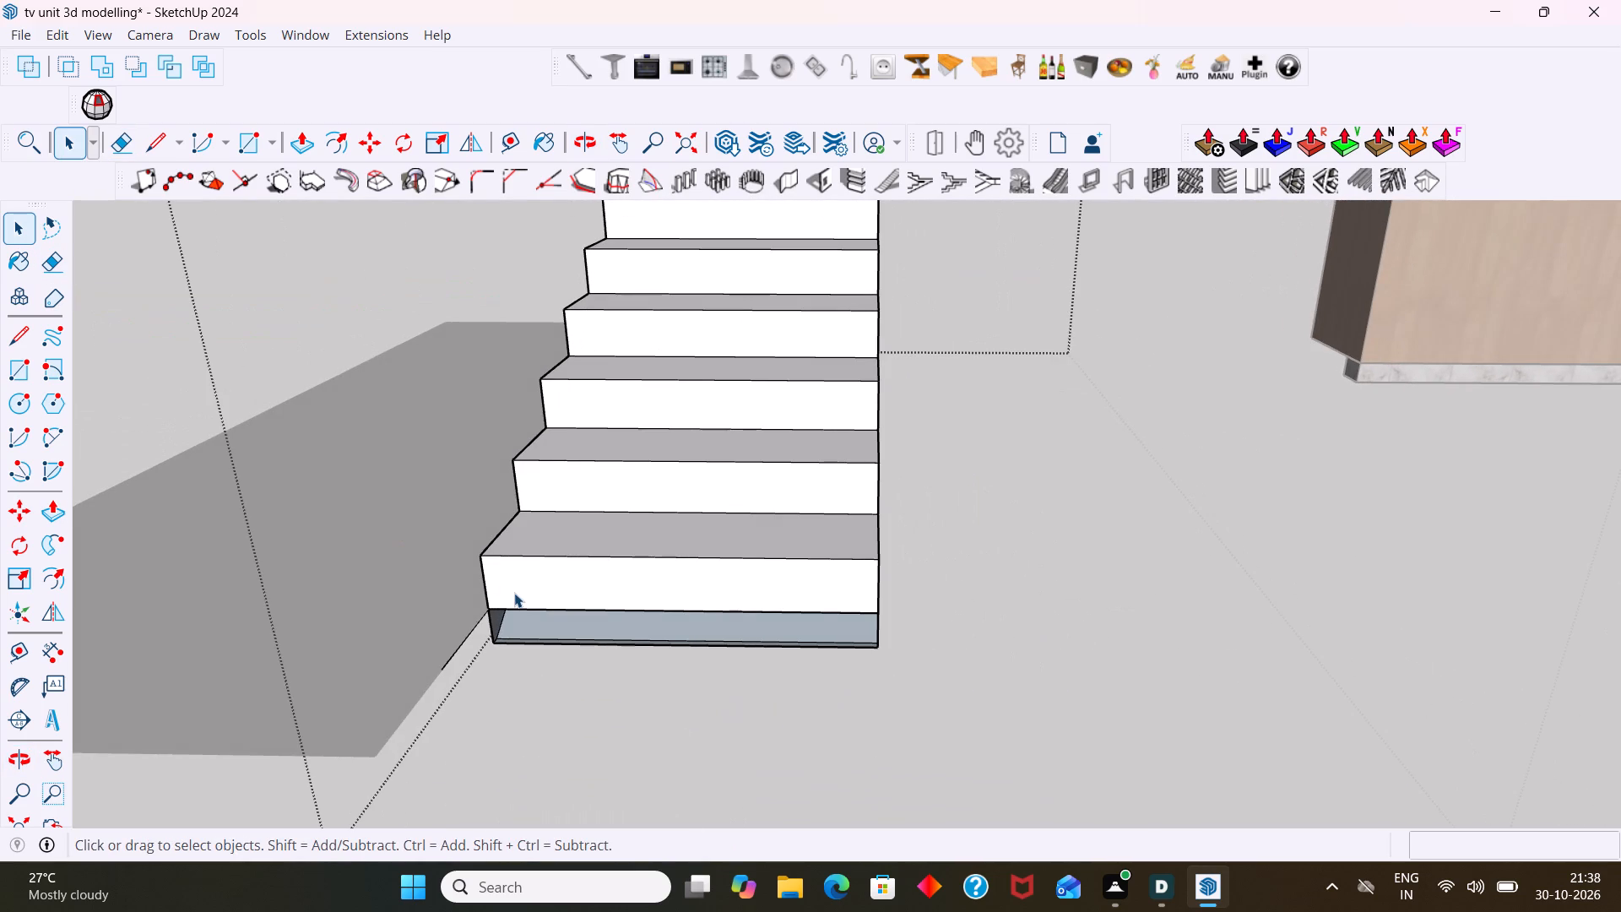
key(e)
click(453, 653)
Close the open gap below the bottom step's riser with a rectangle about 954 by 100 mm, spanning the flight's width.
scroll(473, 644, down, 2)
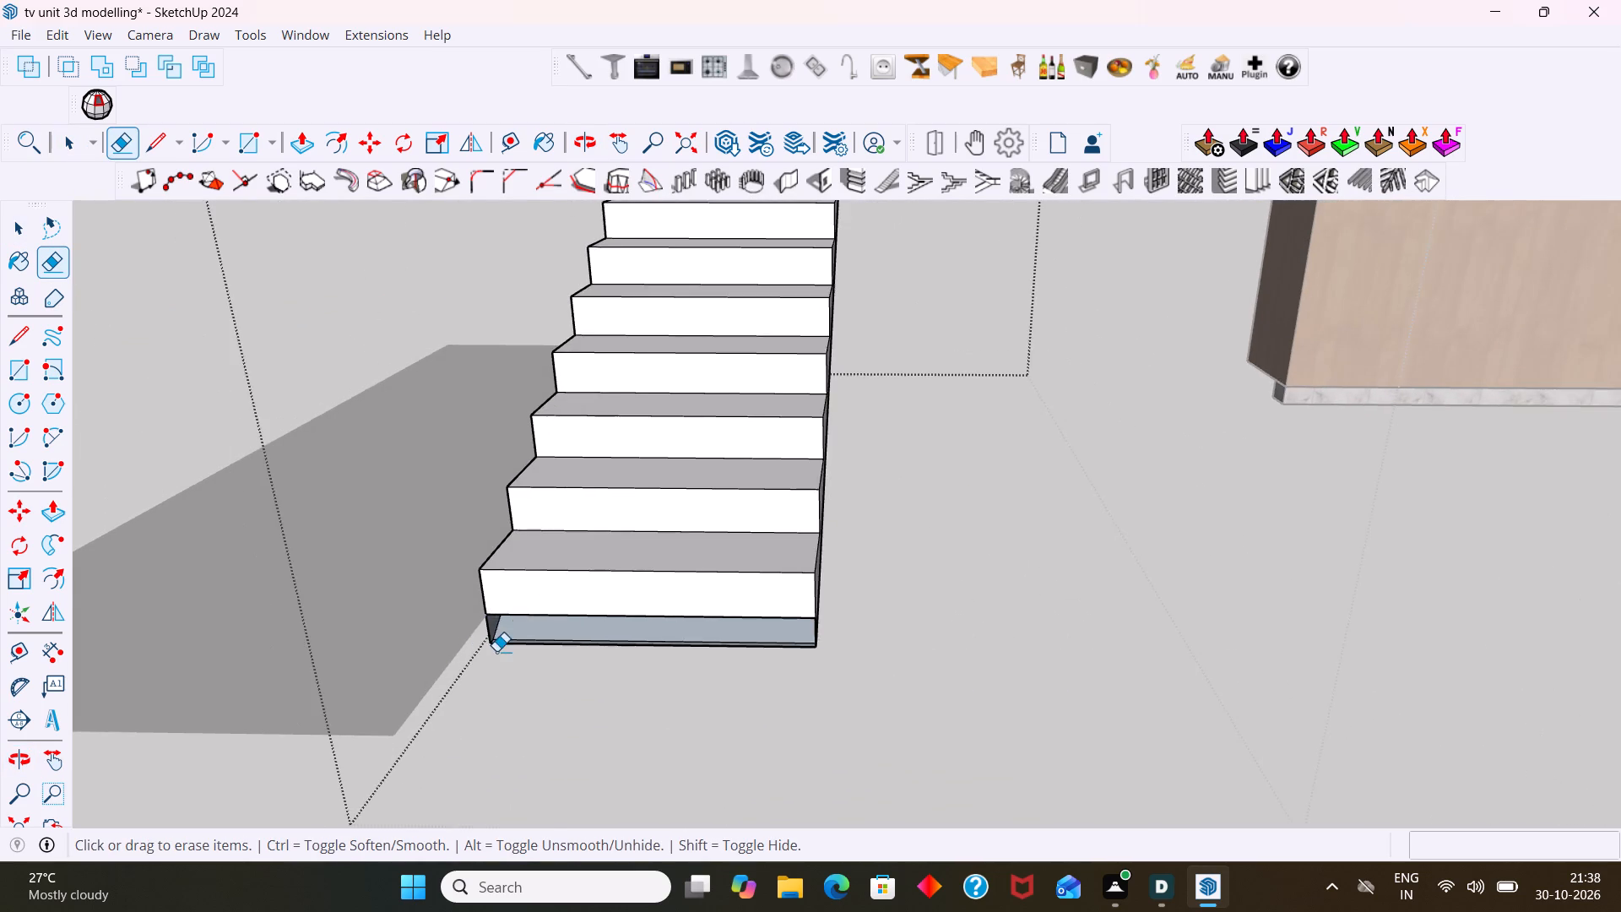
middle_drag(496, 649, 544, 584)
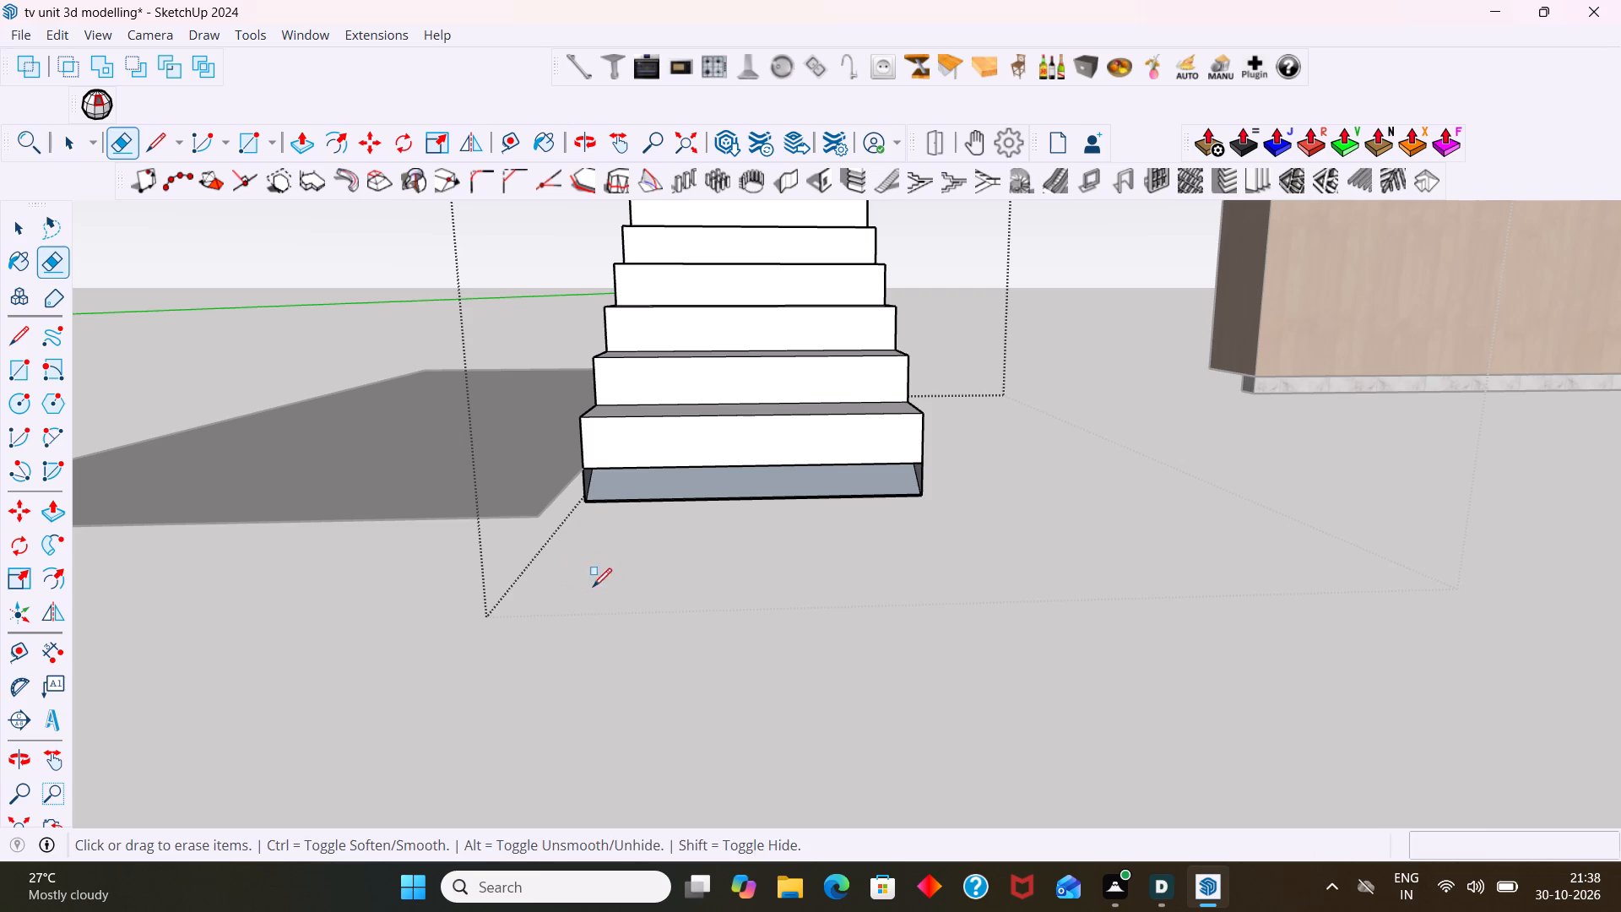
key(r)
click(583, 473)
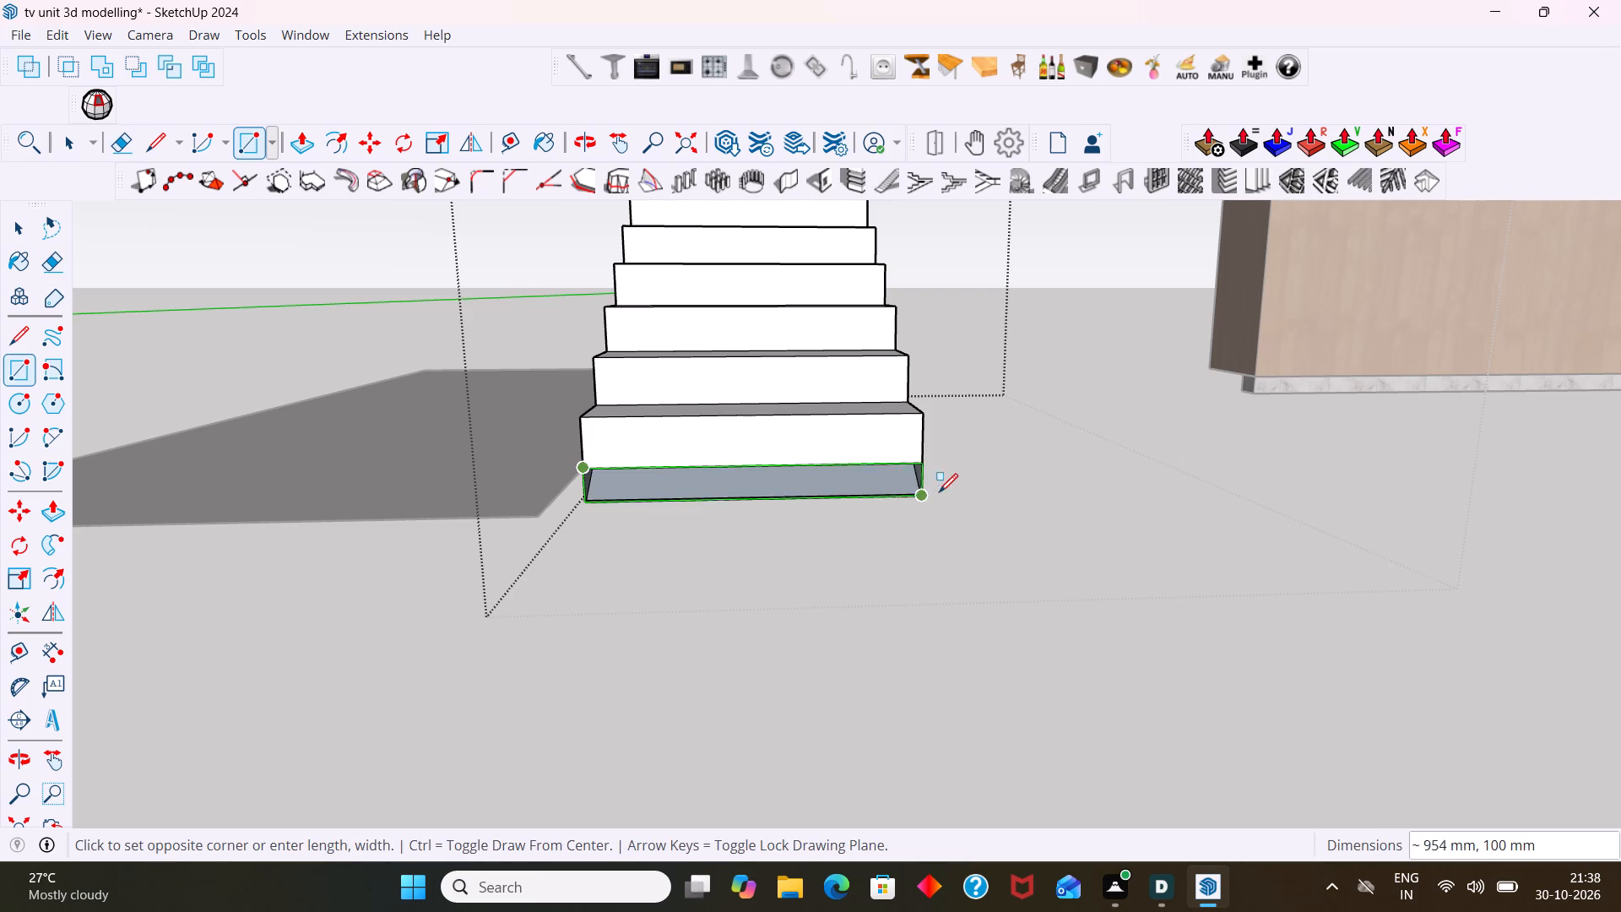
click(922, 493)
middle_drag(923, 500, 796, 607)
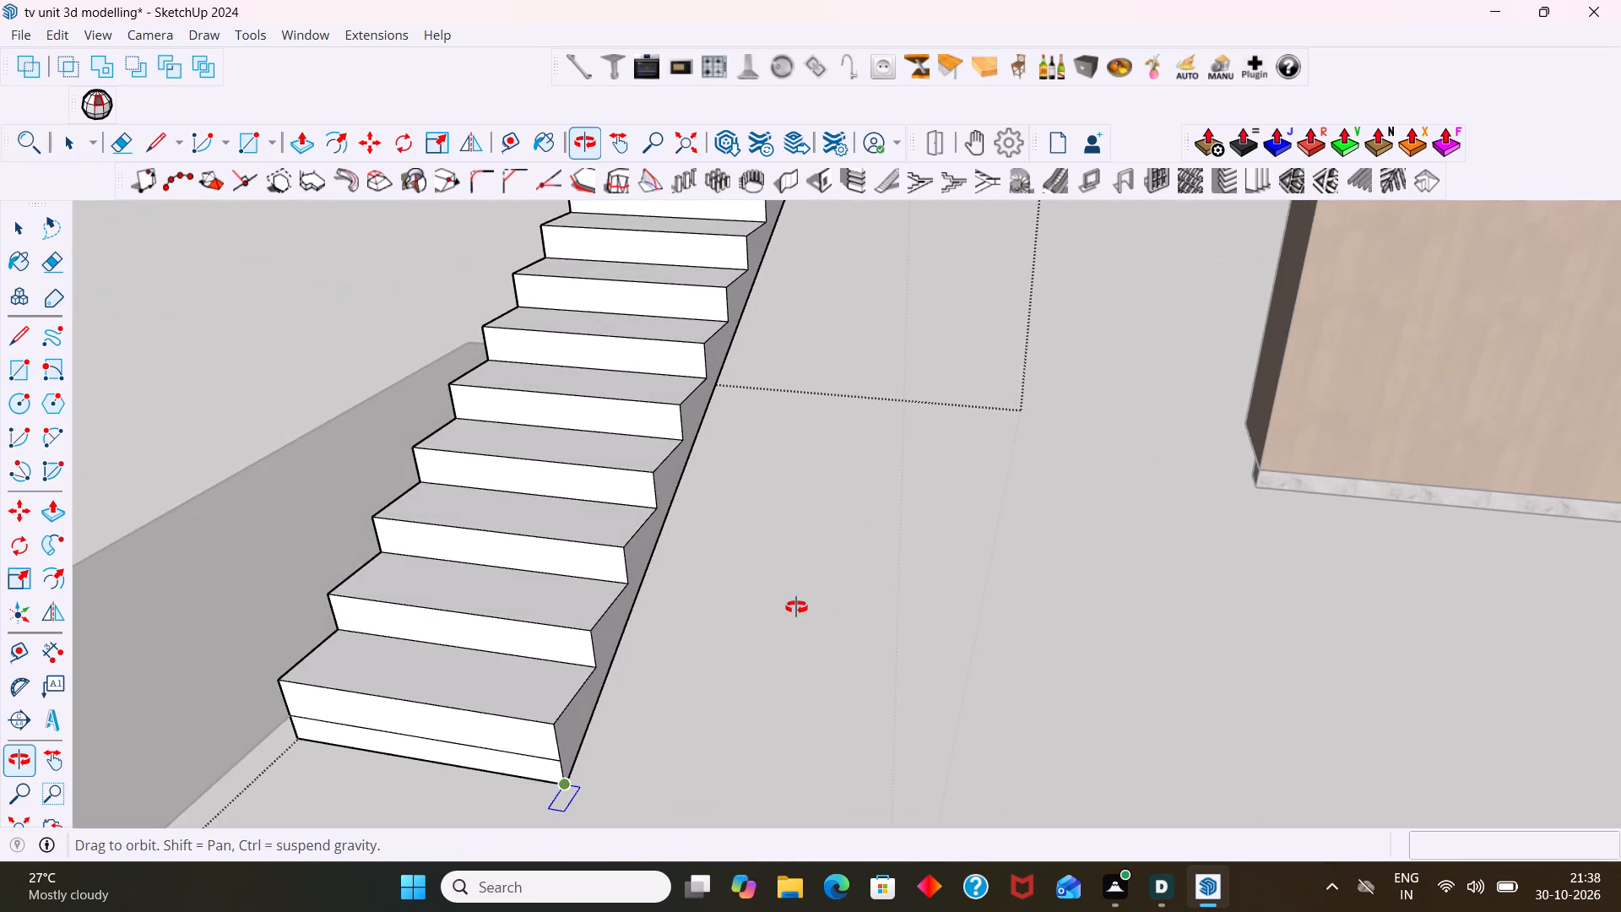
middle_drag(796, 607, 647, 555)
key(space)
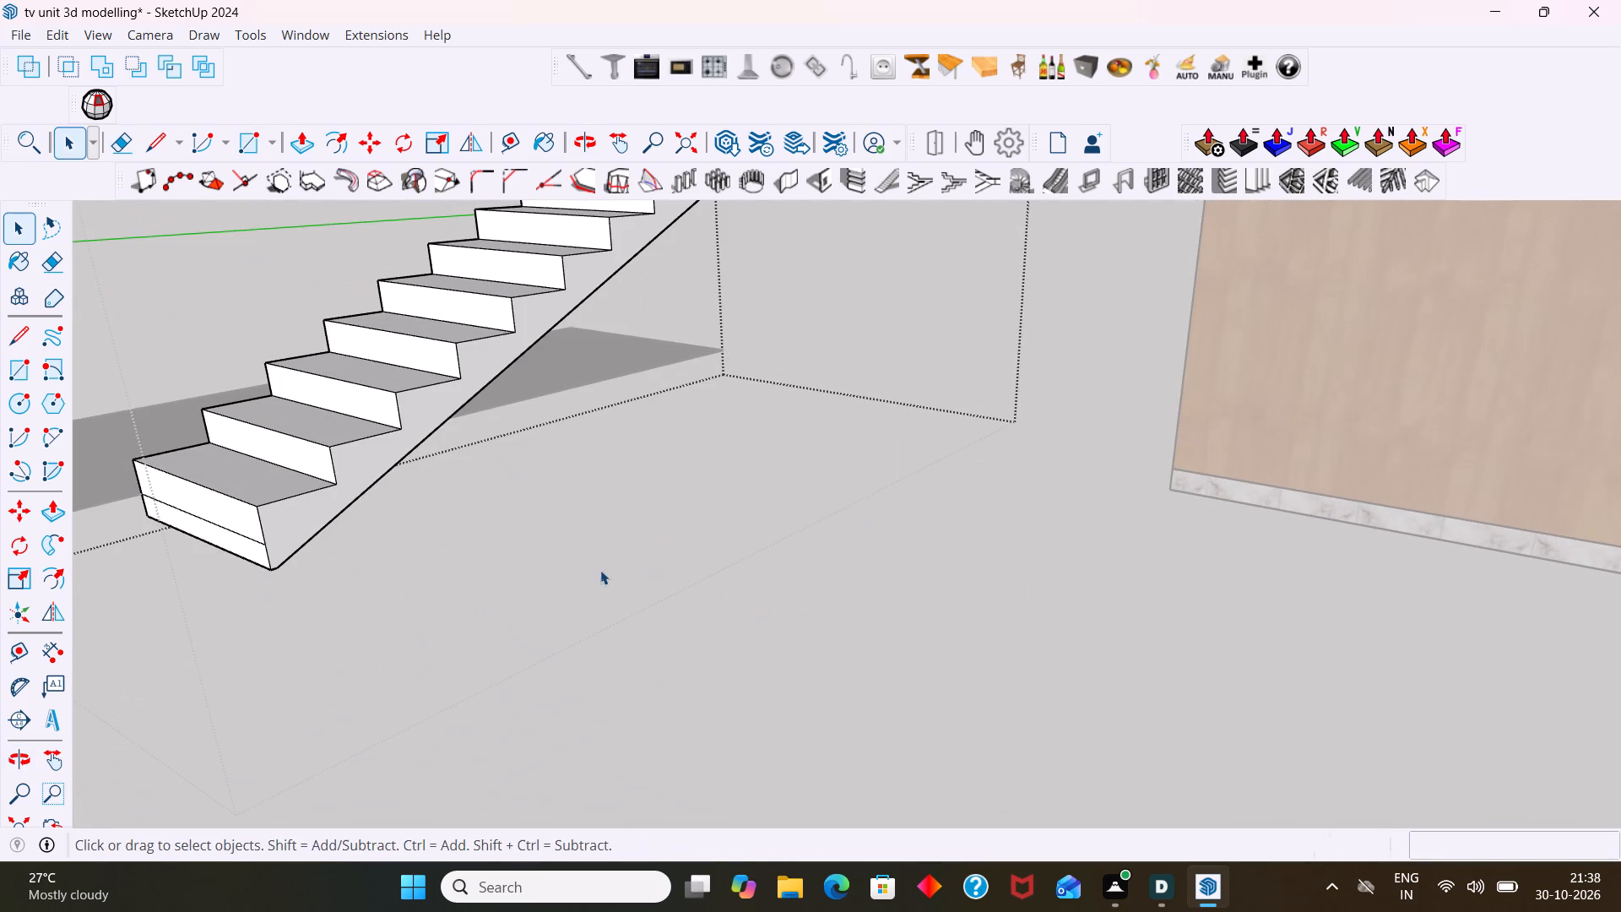
Erase the dividing edge between the bottom riser and the new face below it.
middle_drag(514, 599, 568, 581)
key(e)
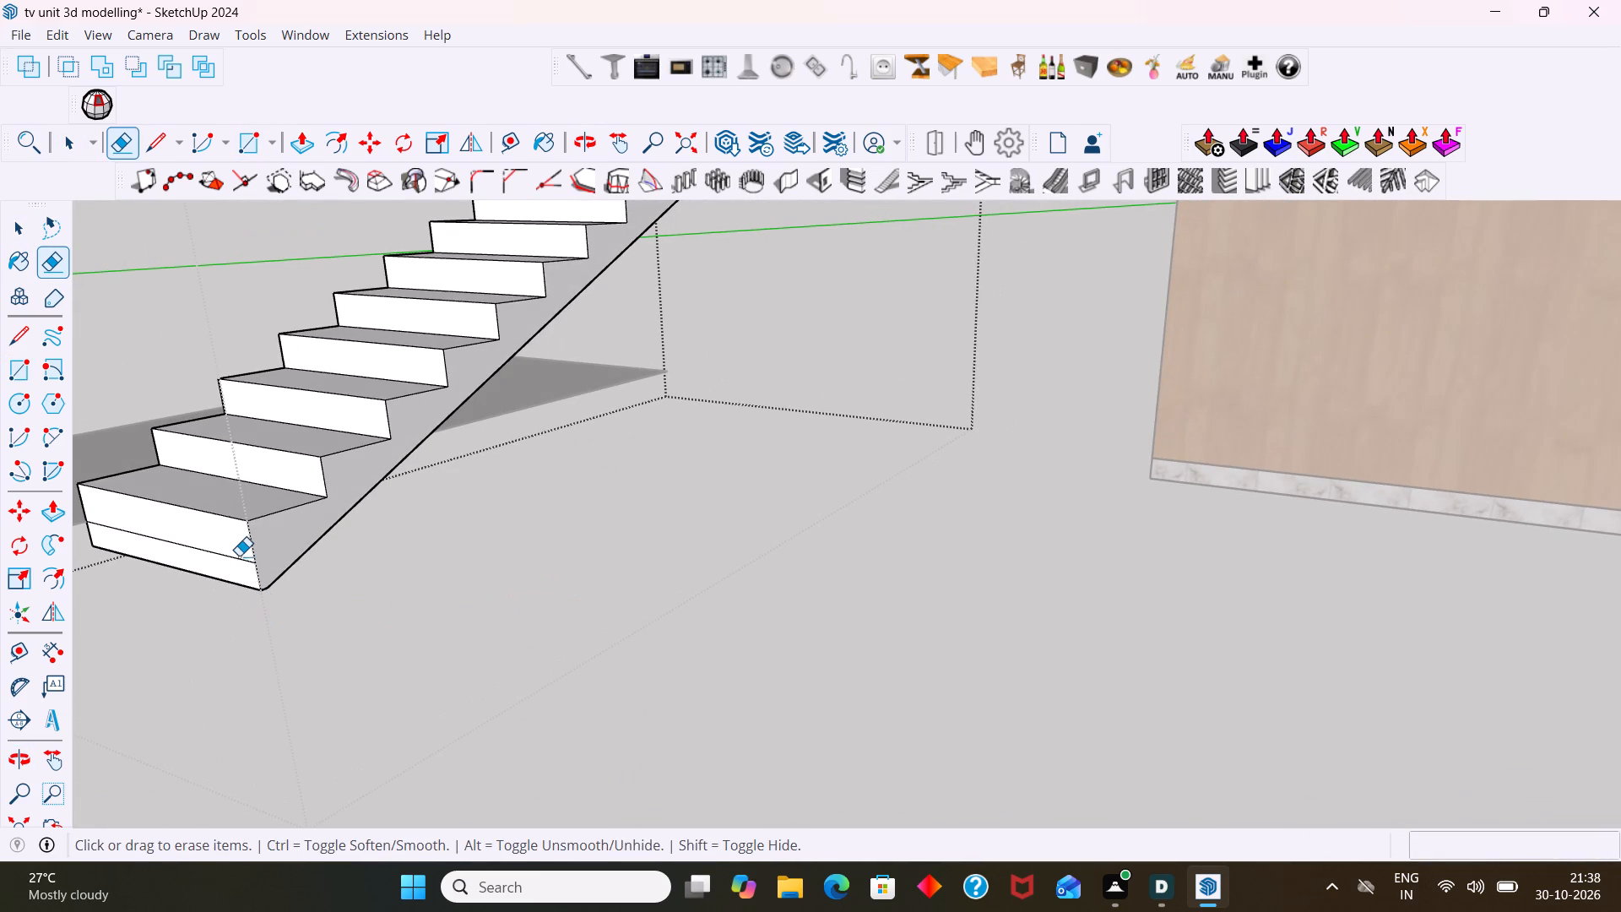
click(238, 555)
click(238, 556)
Examine the whole staircase and the foot of its lower flight from several sides and distances.
scroll(250, 563, down, 2)
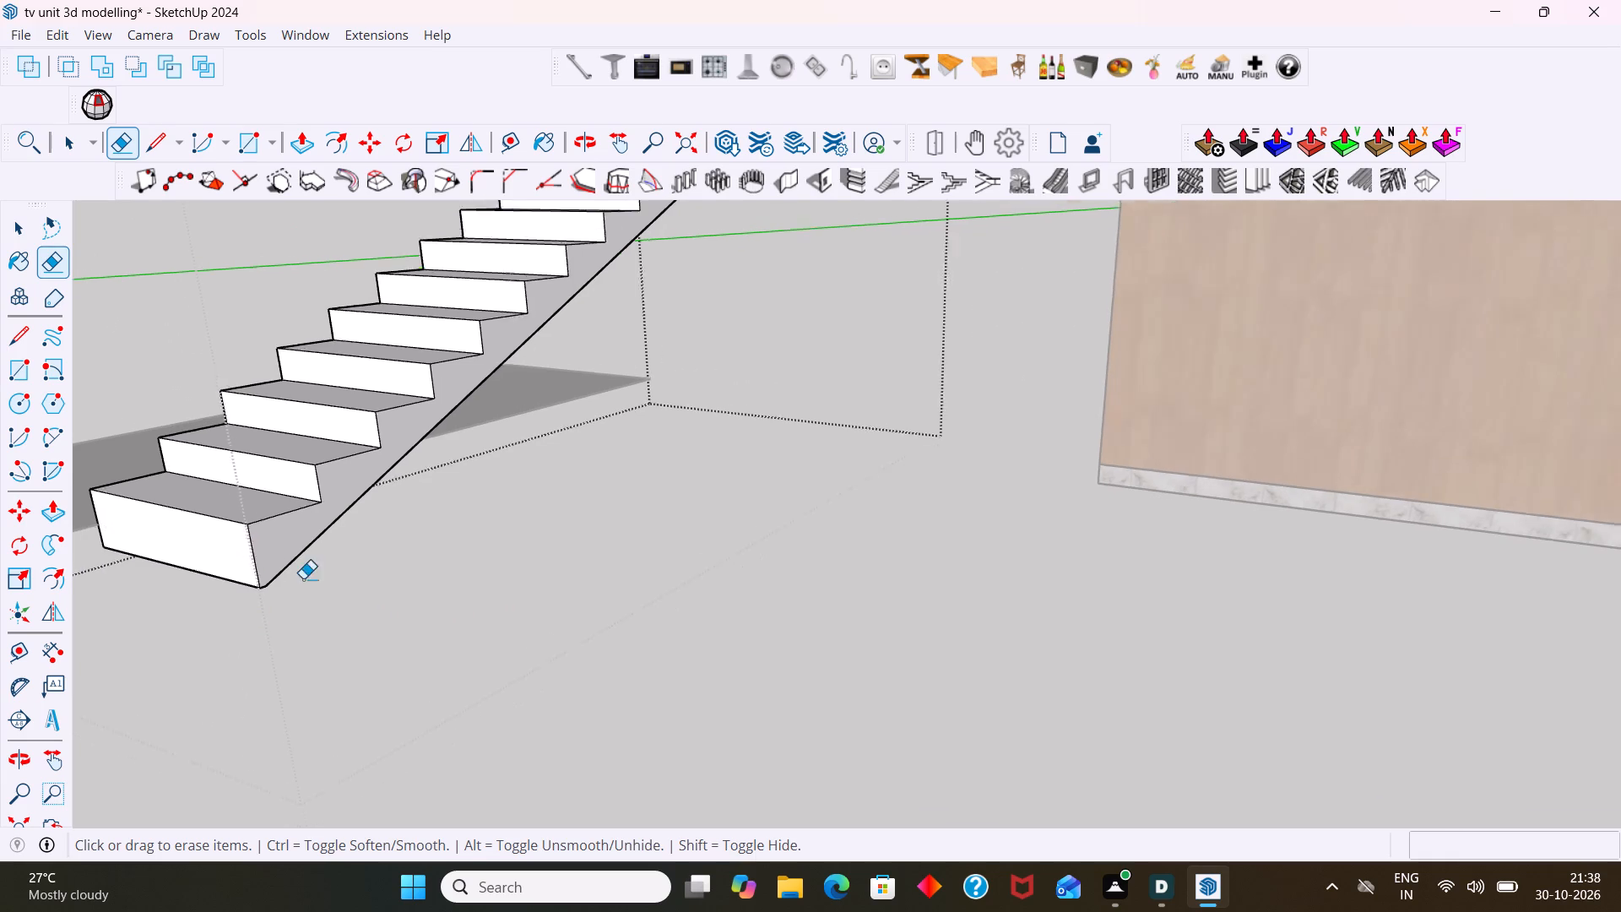
scroll(303, 578, down, 2)
middle_drag(326, 591, 533, 531)
scroll(533, 532, down, 13)
middle_drag(600, 584, 987, 704)
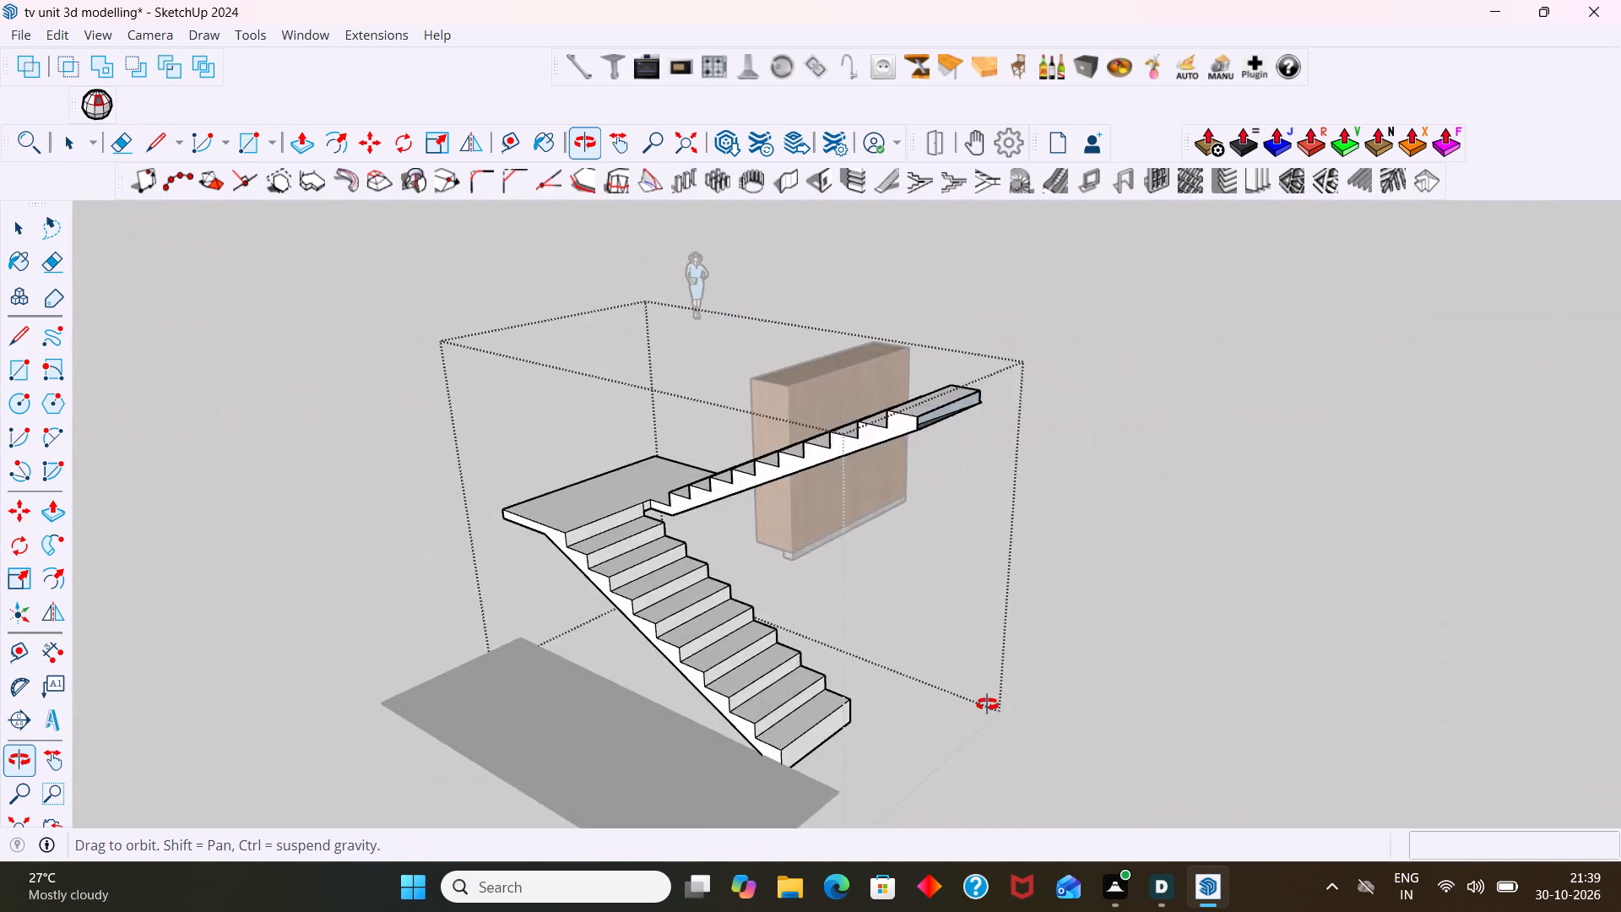
middle_drag(987, 704, 1005, 710)
middle_drag(1040, 698, 617, 594)
scroll(619, 592, down, 2)
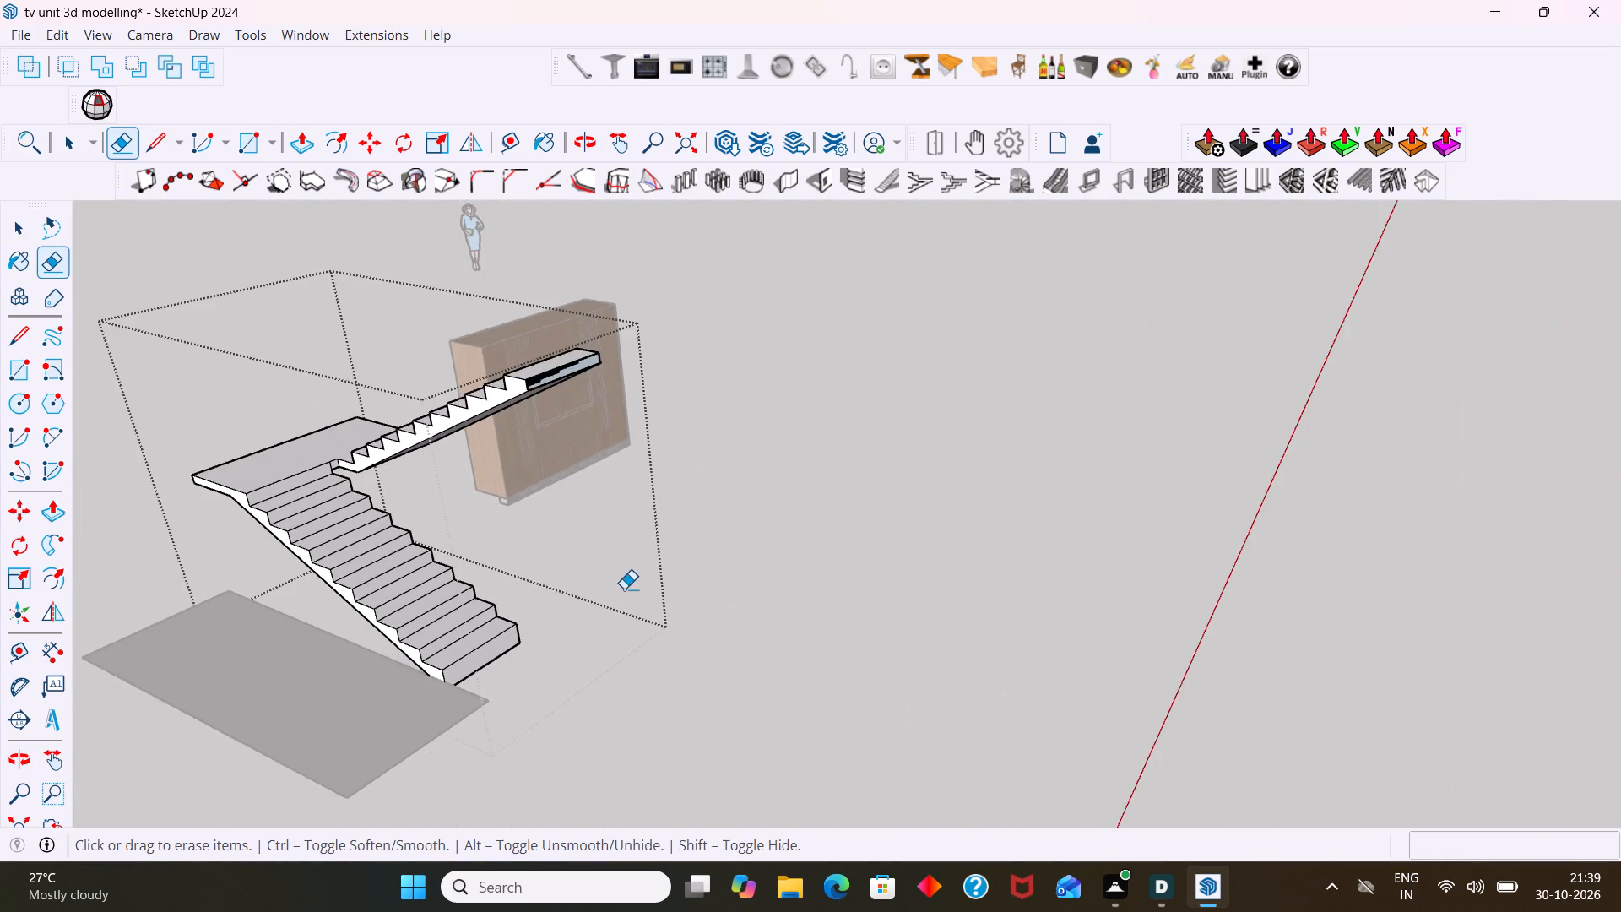
scroll(625, 587, down, 5)
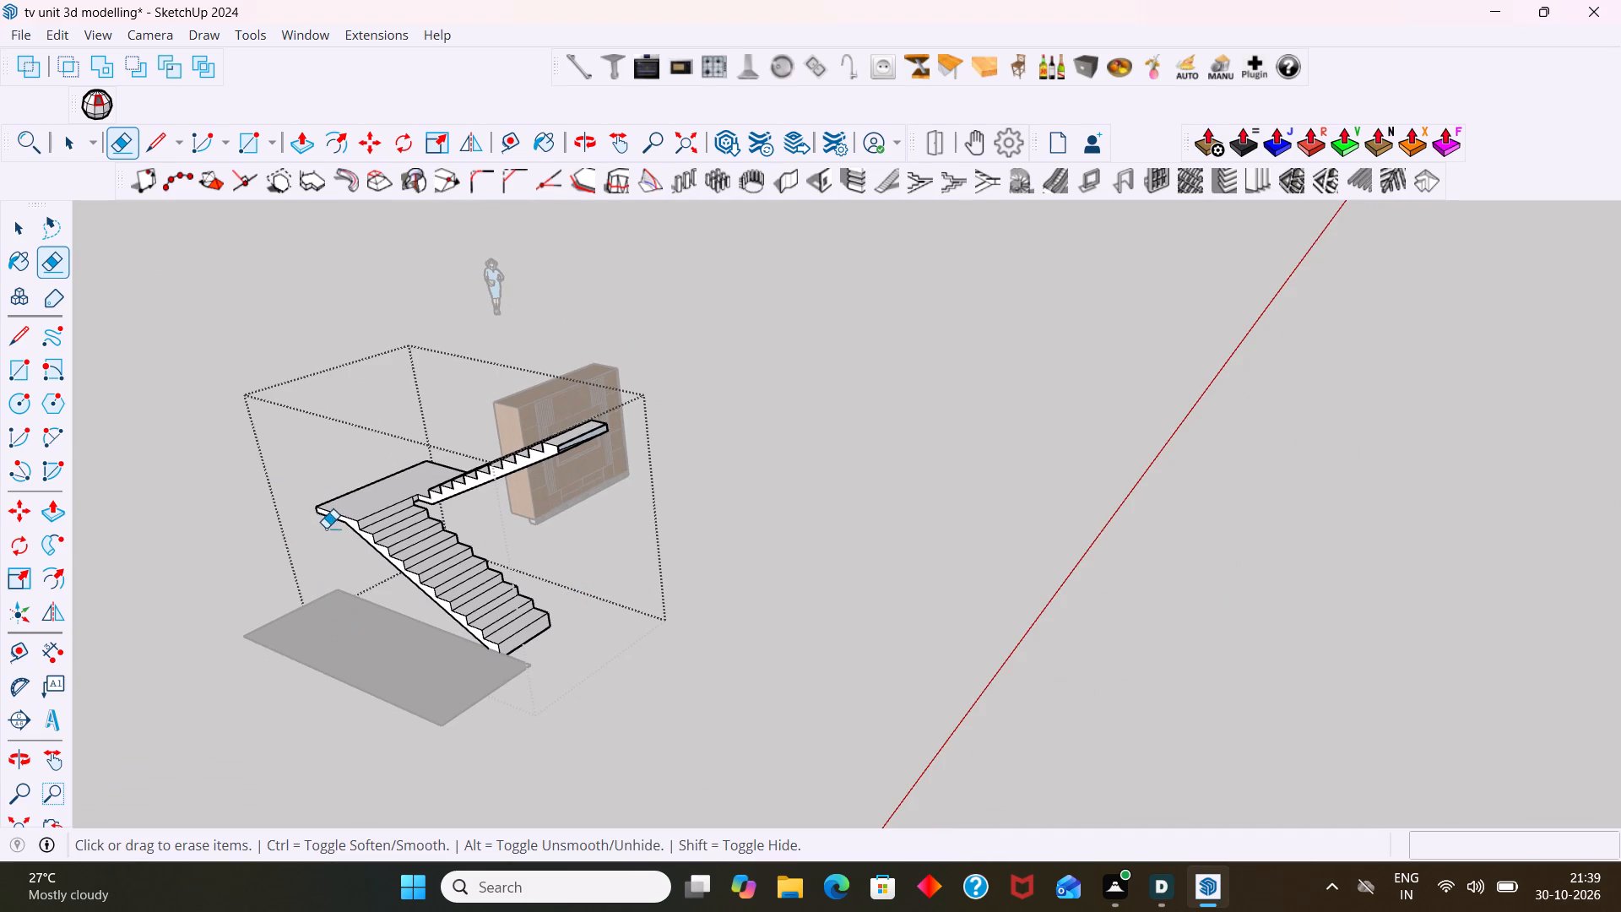
scroll(591, 698, up, 2)
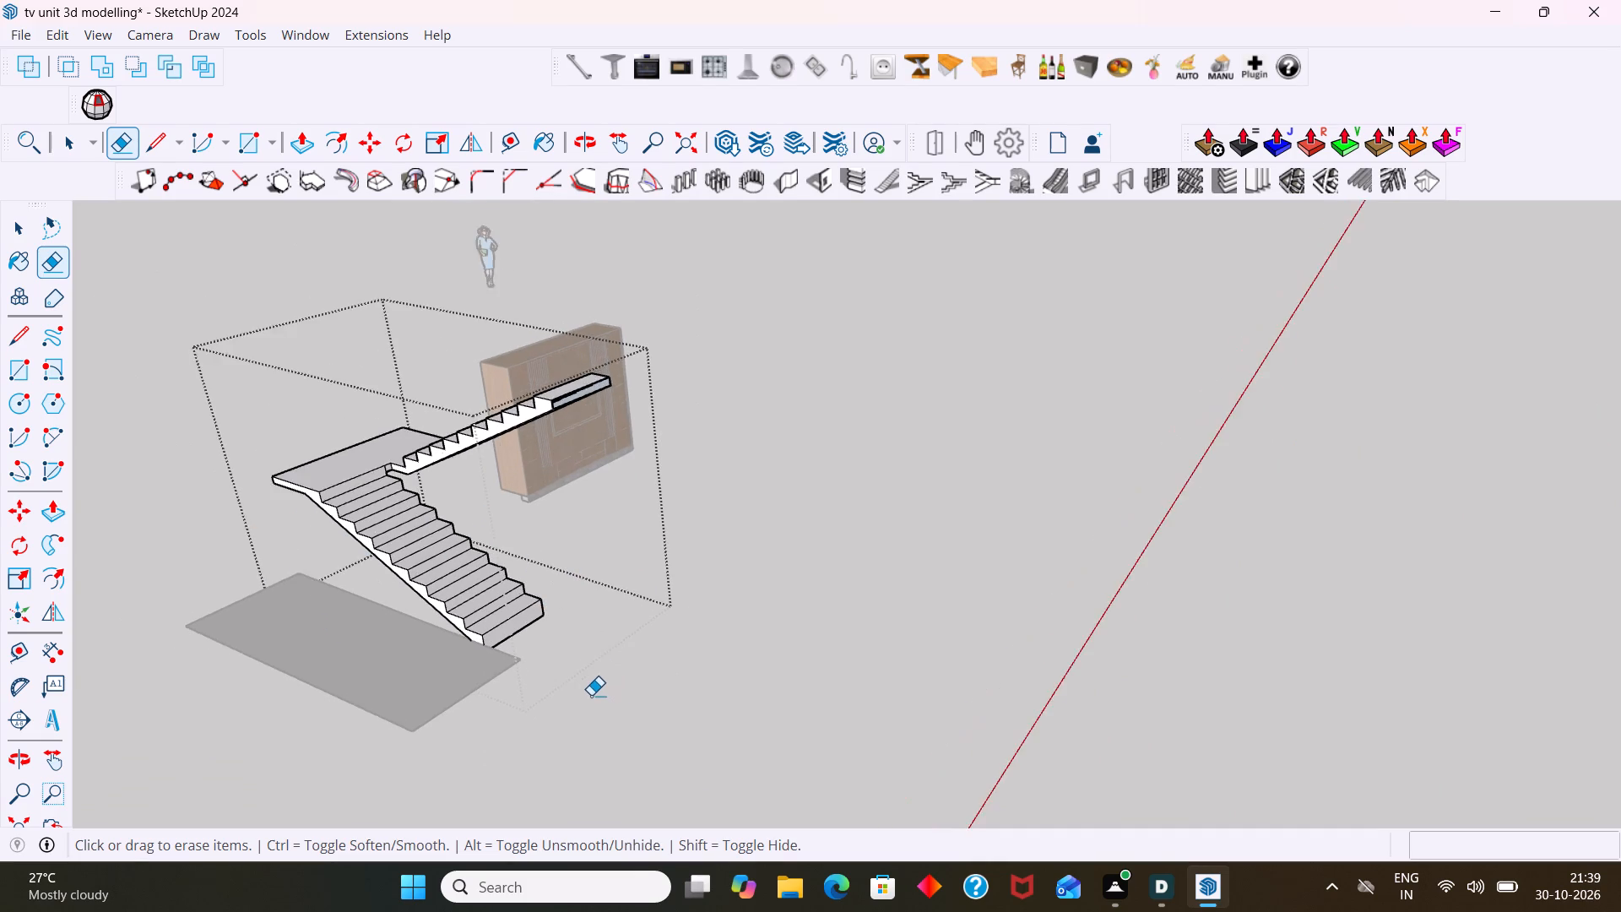
scroll(591, 695, up, 15)
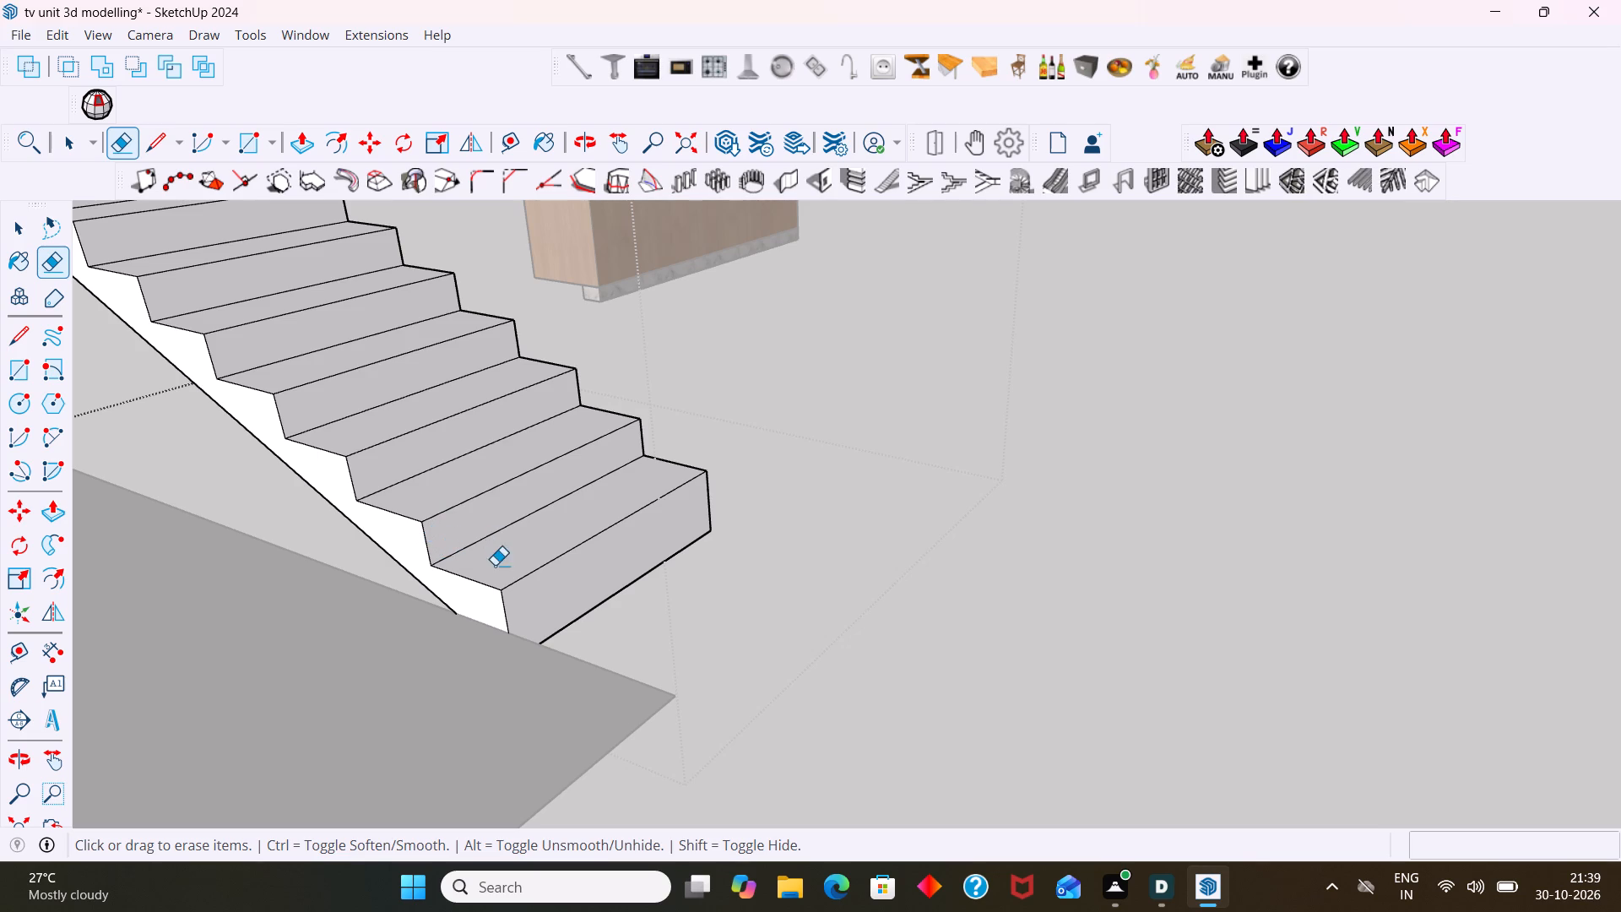
scroll(639, 461, down, 2)
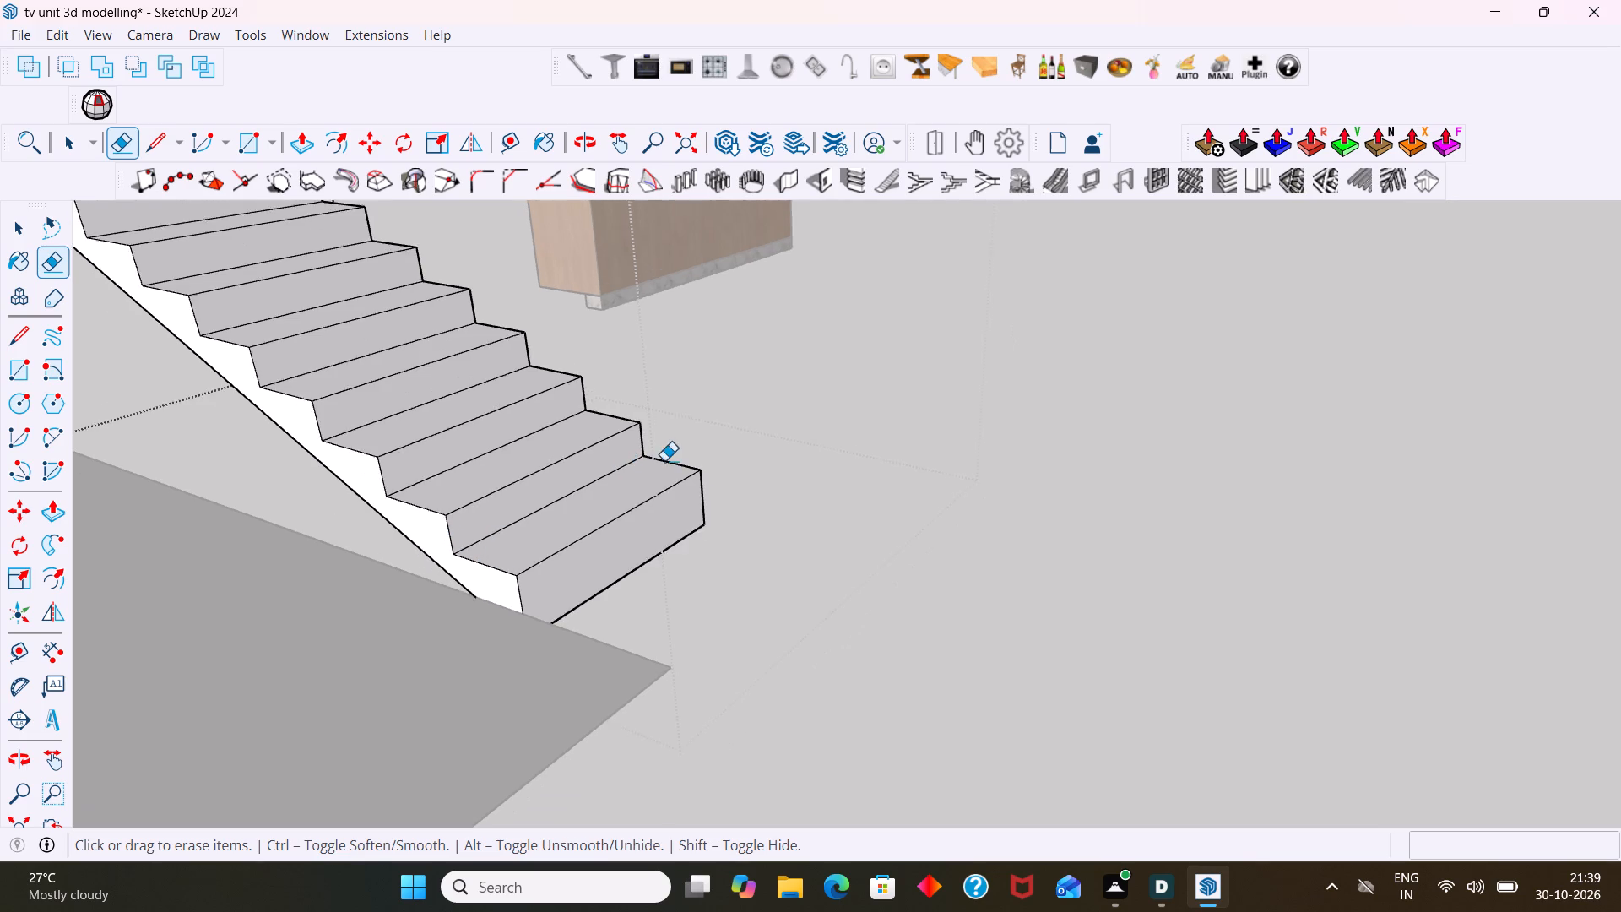
scroll(664, 460, down, 11)
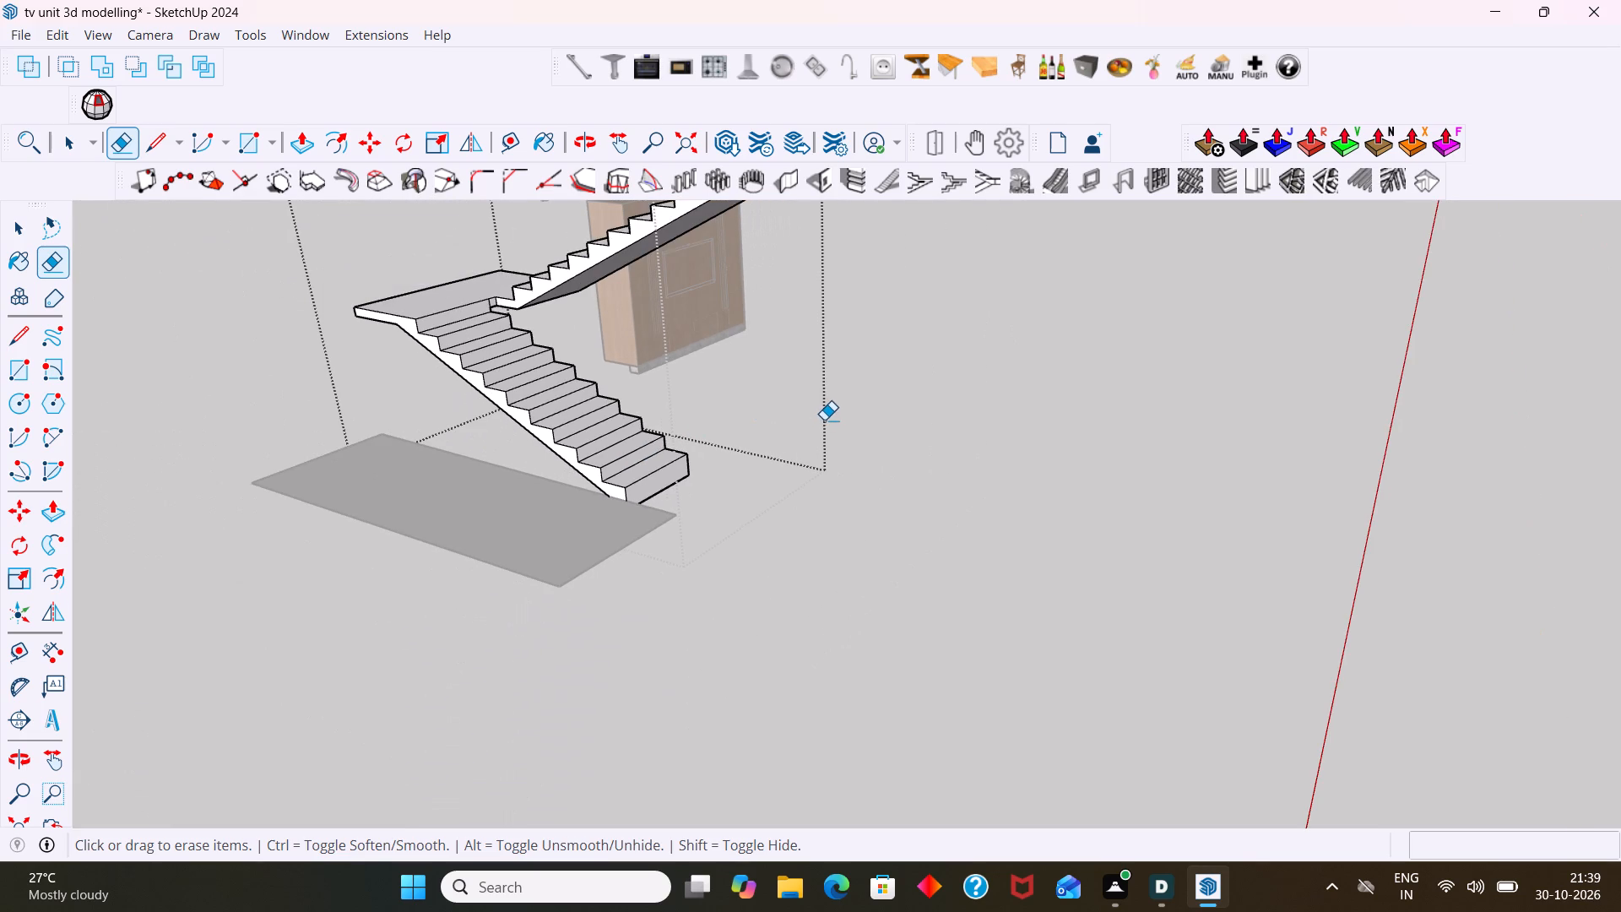
shift+middle_drag(825, 417, 674, 514)
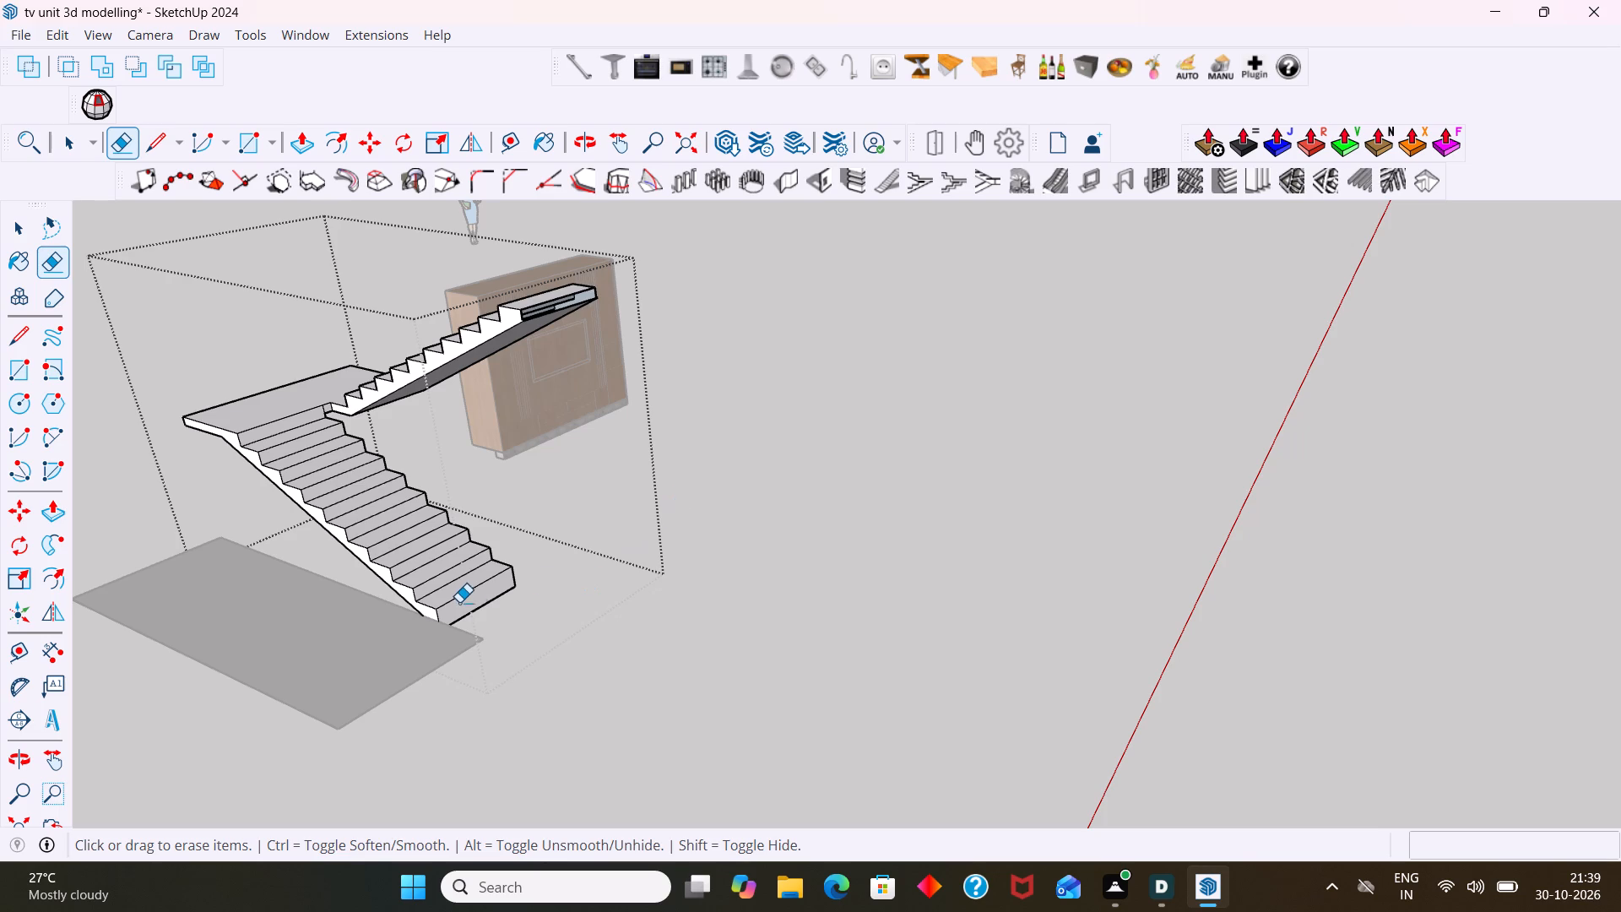
scroll(459, 603, up, 19)
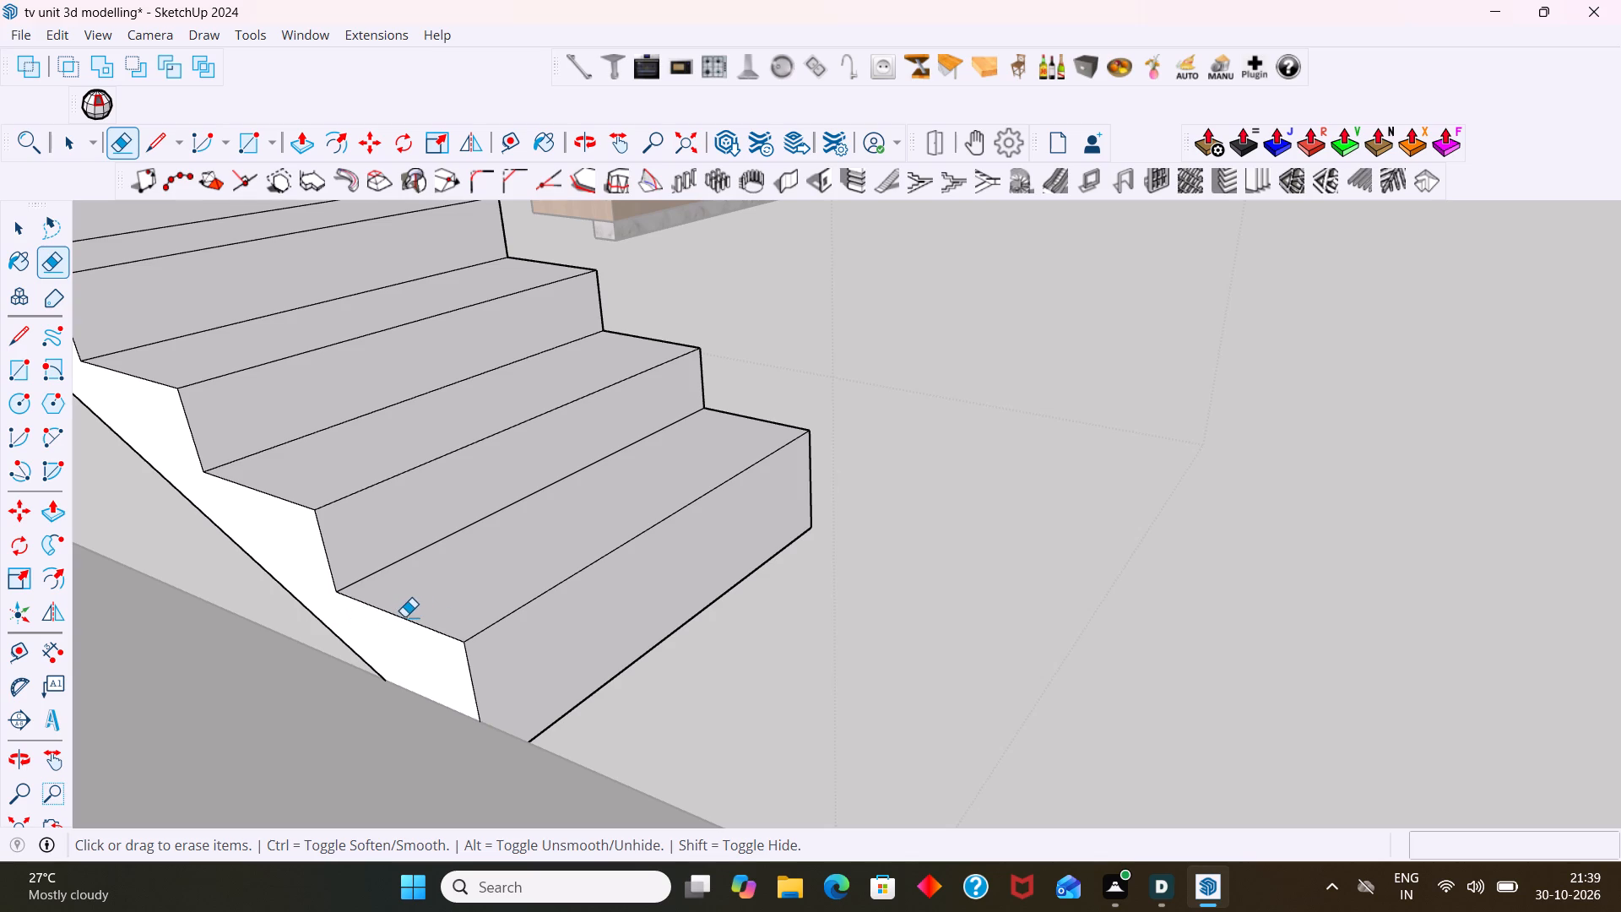
scroll(406, 616, down, 1)
scroll(508, 627, down, 4)
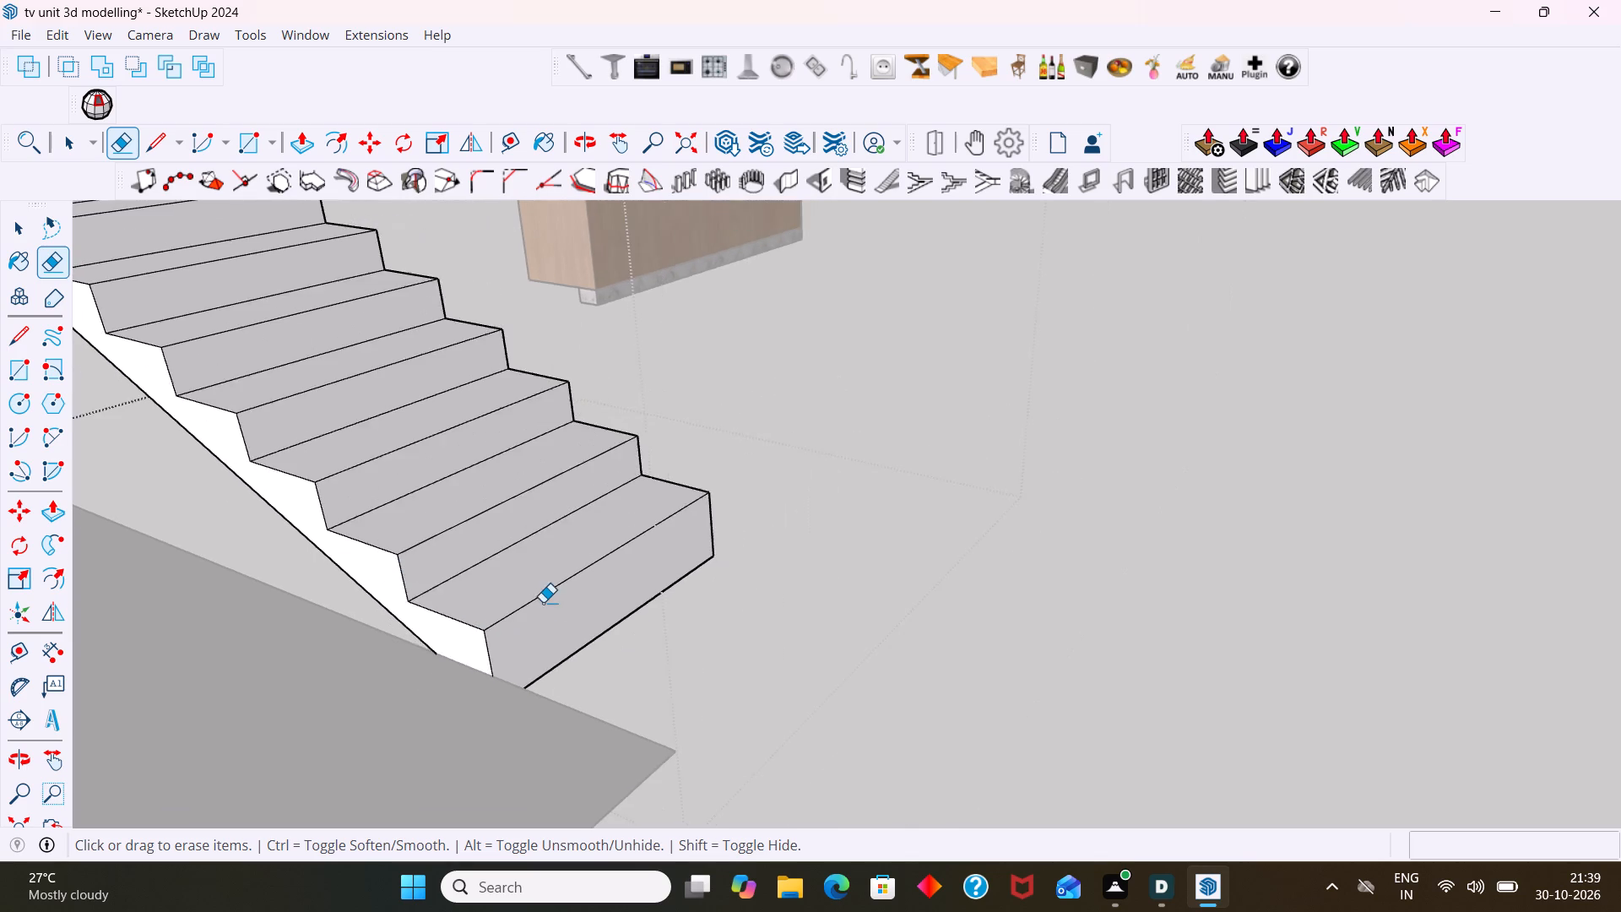
scroll(543, 602, down, 5)
middle_drag(629, 608, 520, 605)
scroll(333, 576, up, 5)
middle_drag(380, 569, 214, 613)
scroll(400, 513, down, 20)
scroll(400, 513, down, 2)
middle_drag(690, 297, 688, 454)
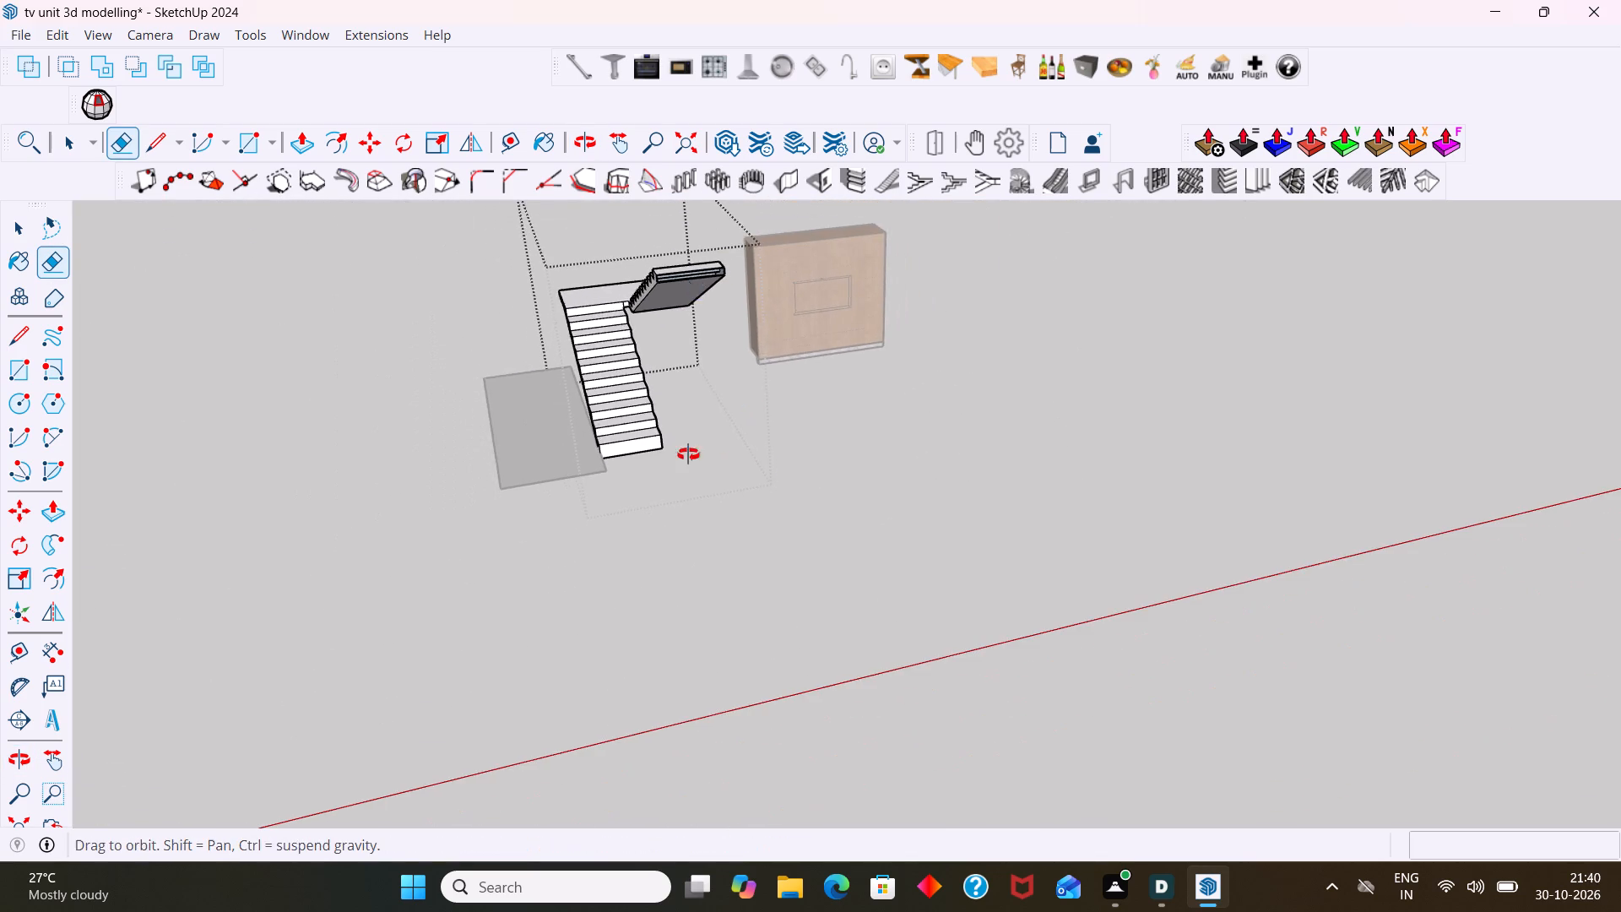
middle_drag(688, 454, 689, 517)
scroll(687, 515, up, 11)
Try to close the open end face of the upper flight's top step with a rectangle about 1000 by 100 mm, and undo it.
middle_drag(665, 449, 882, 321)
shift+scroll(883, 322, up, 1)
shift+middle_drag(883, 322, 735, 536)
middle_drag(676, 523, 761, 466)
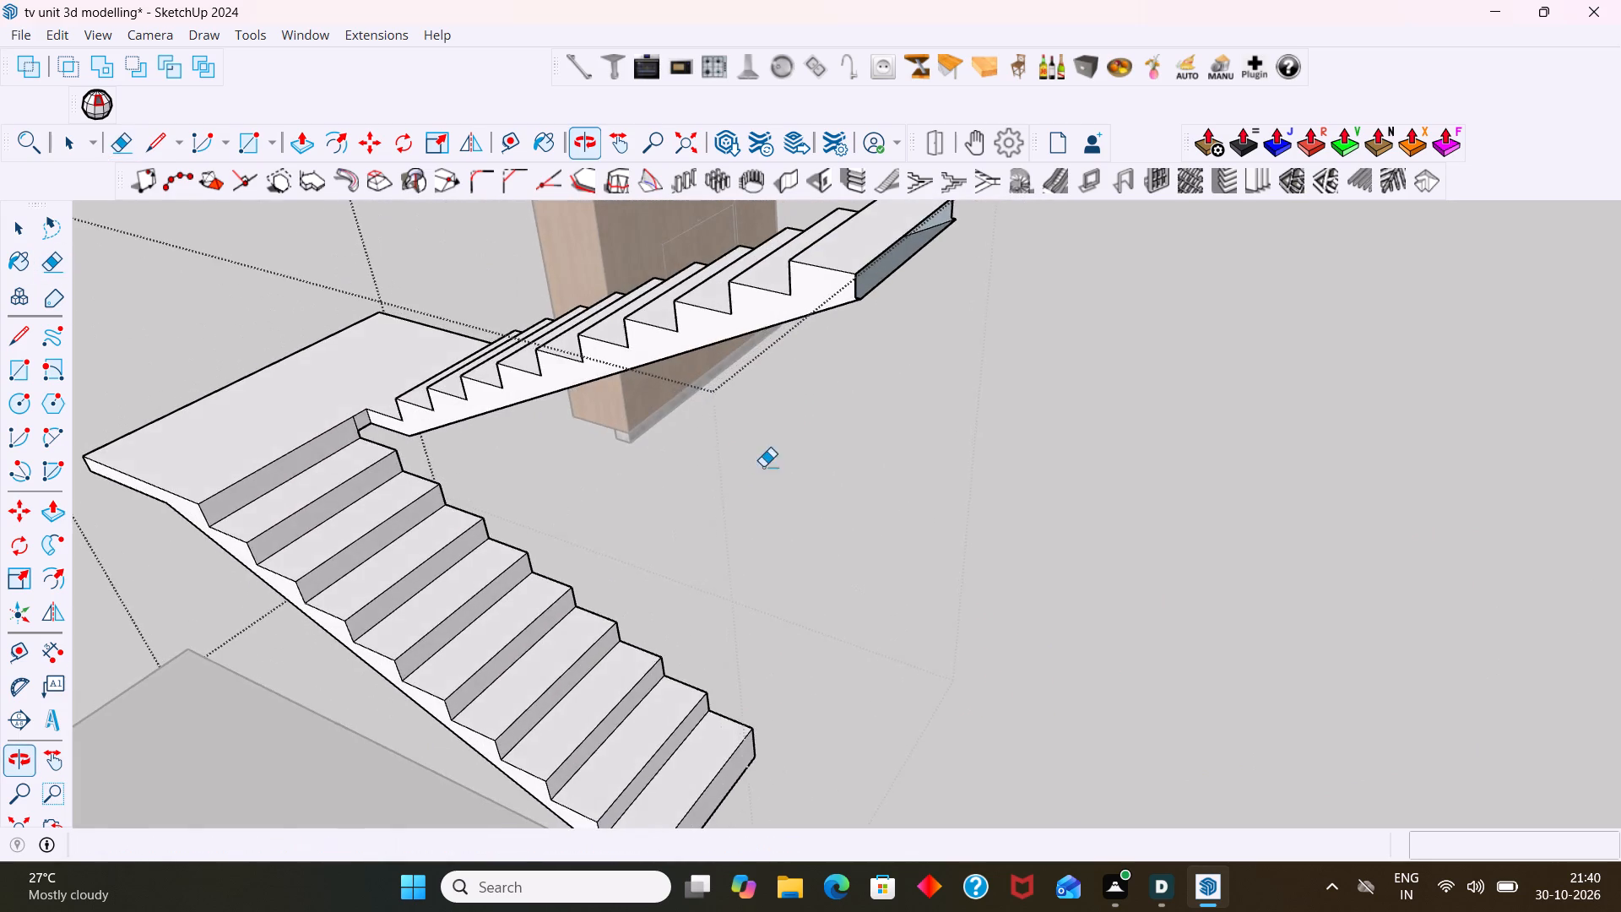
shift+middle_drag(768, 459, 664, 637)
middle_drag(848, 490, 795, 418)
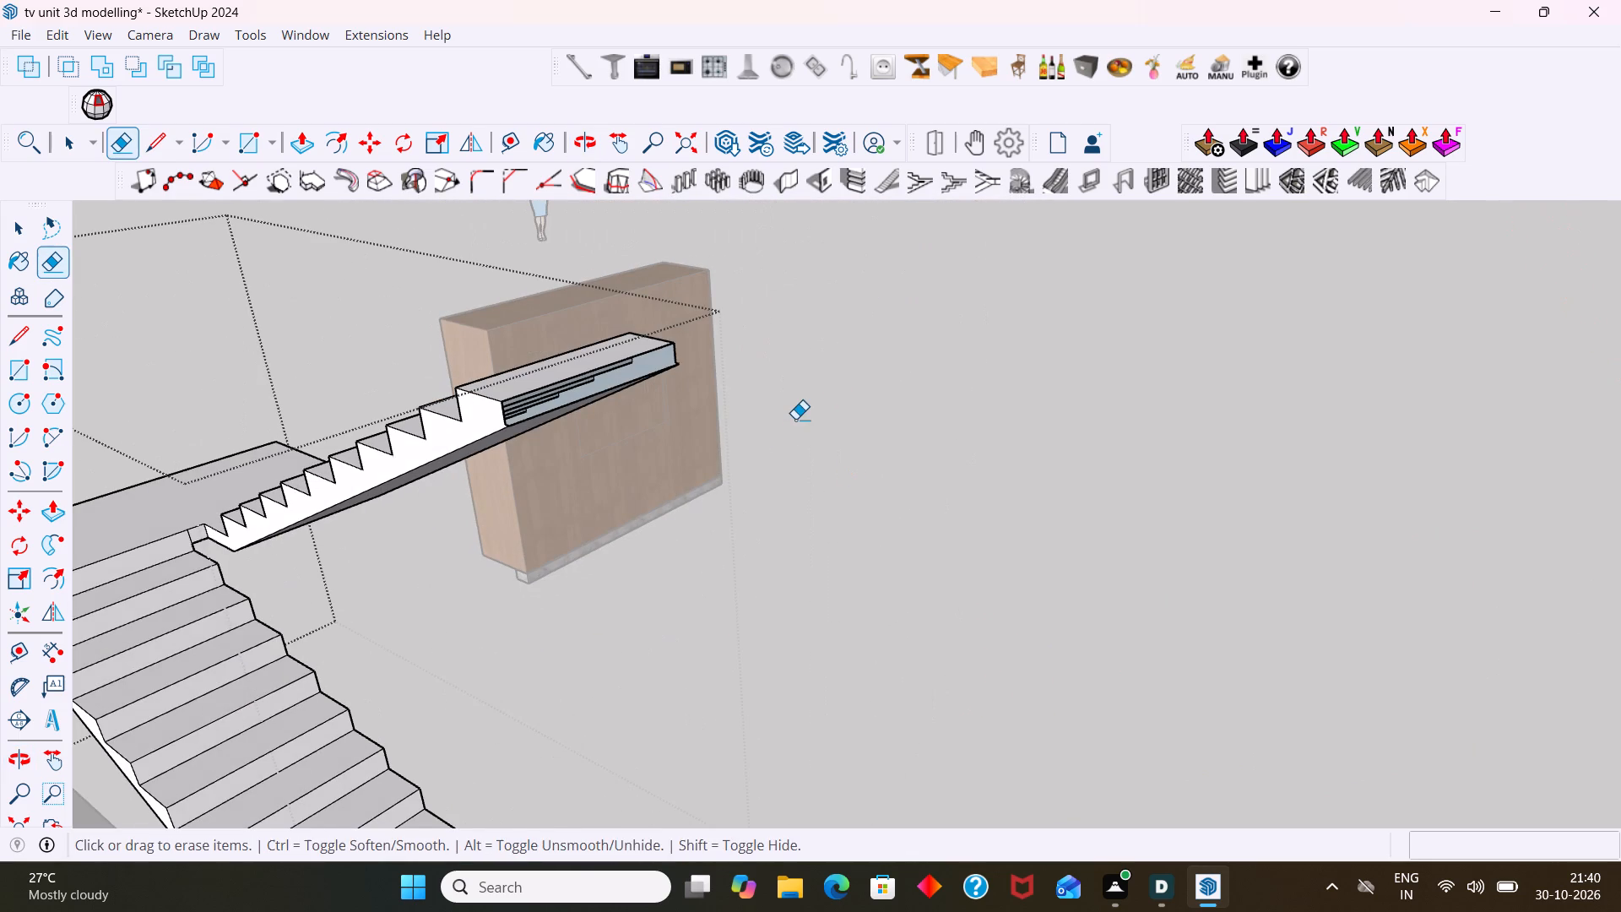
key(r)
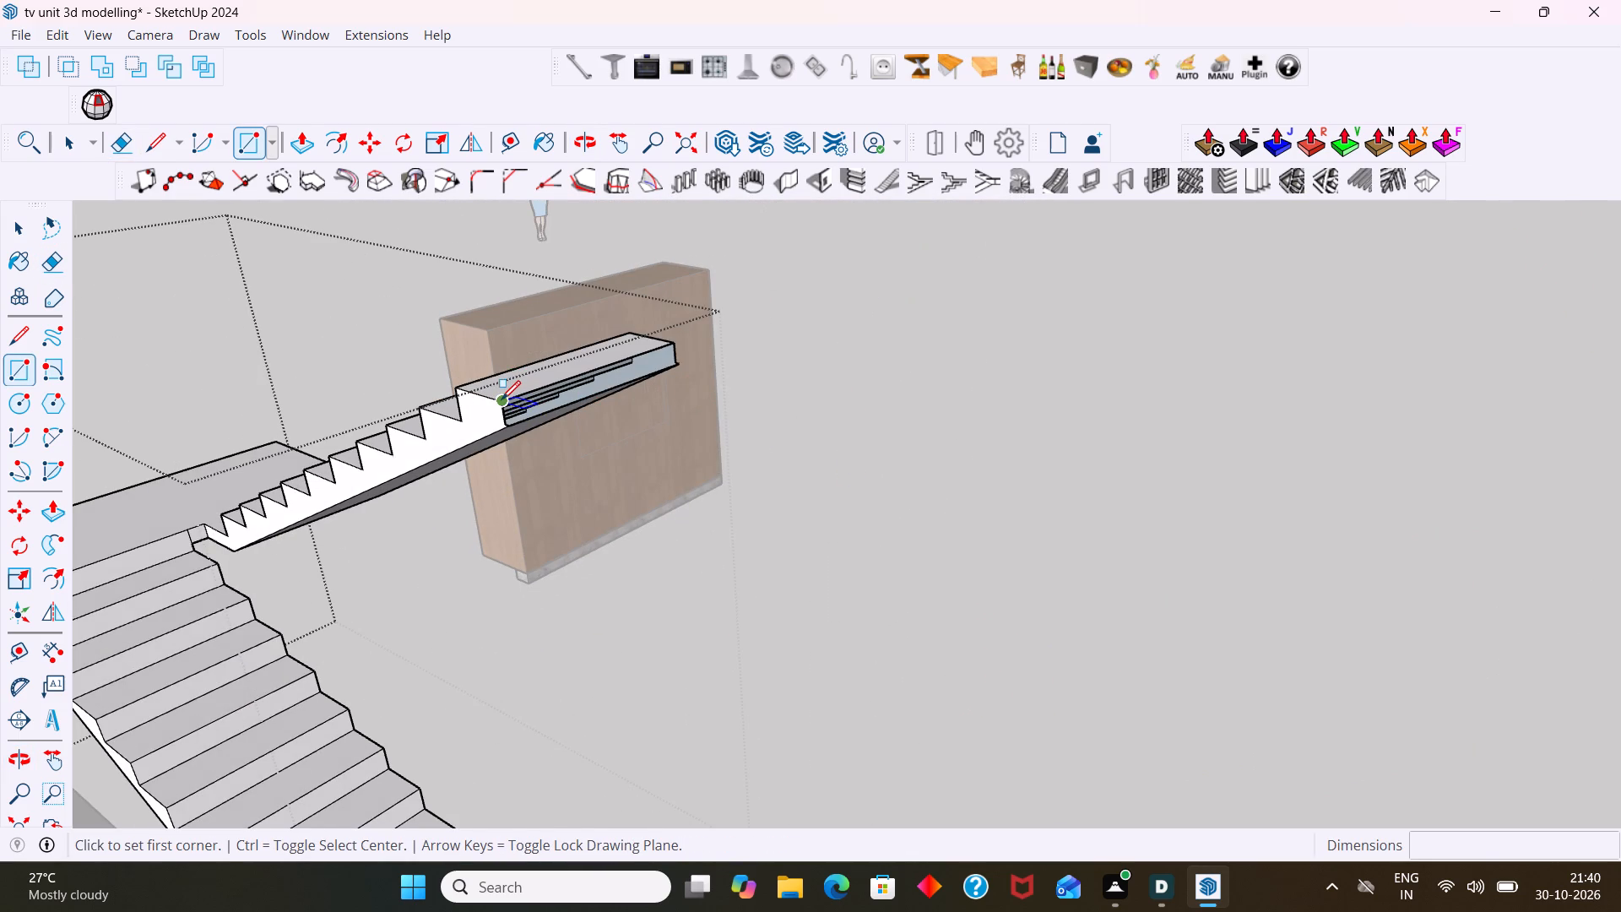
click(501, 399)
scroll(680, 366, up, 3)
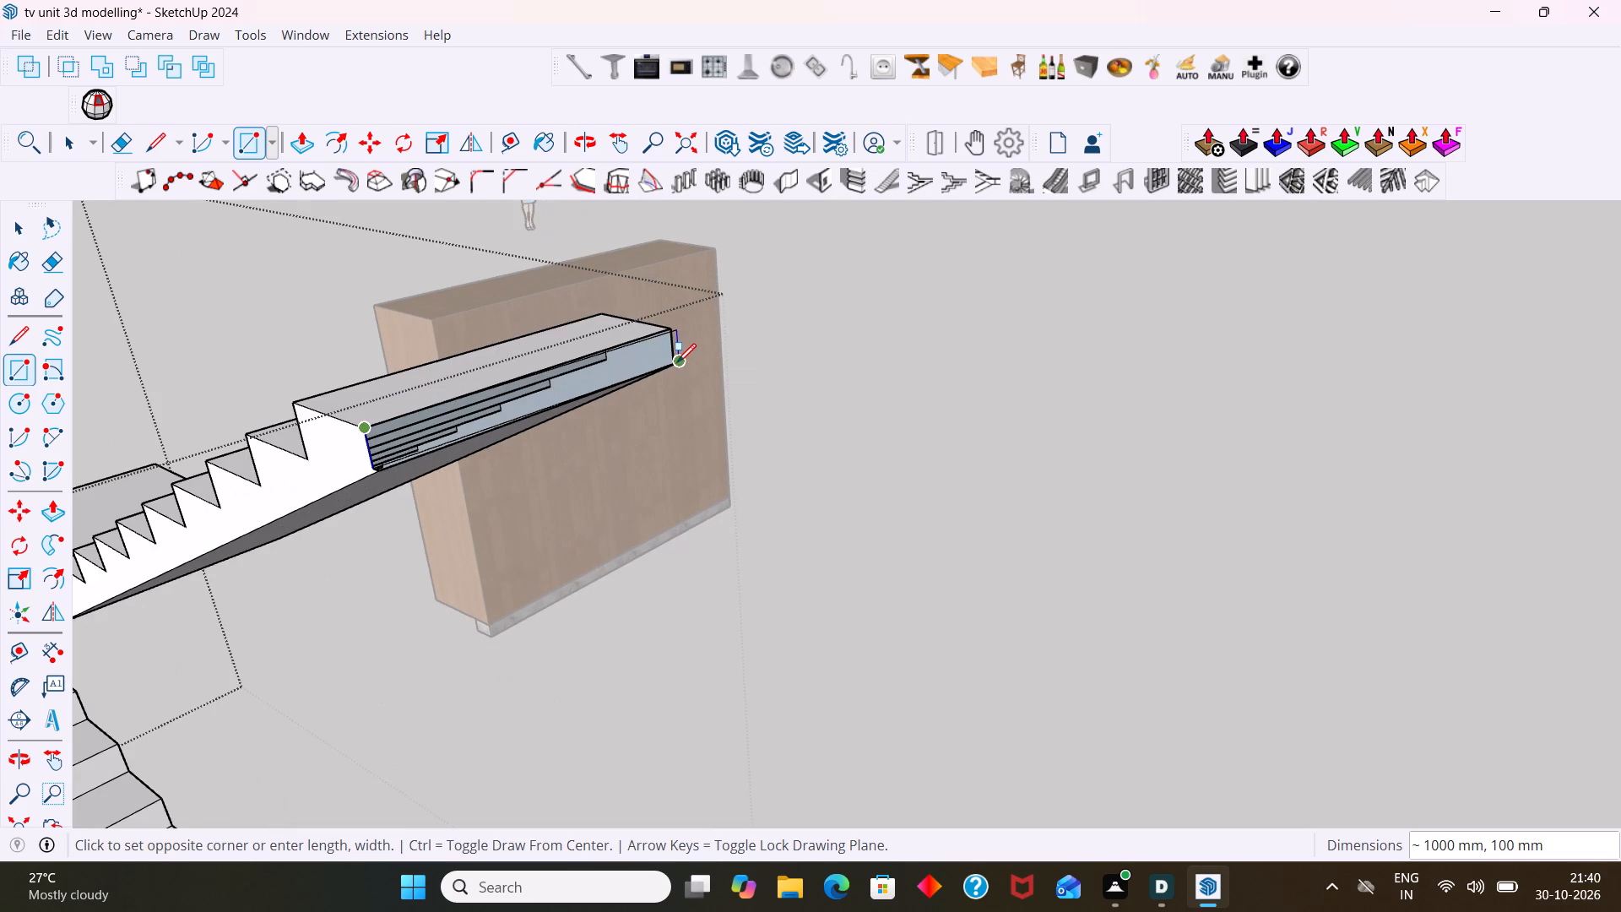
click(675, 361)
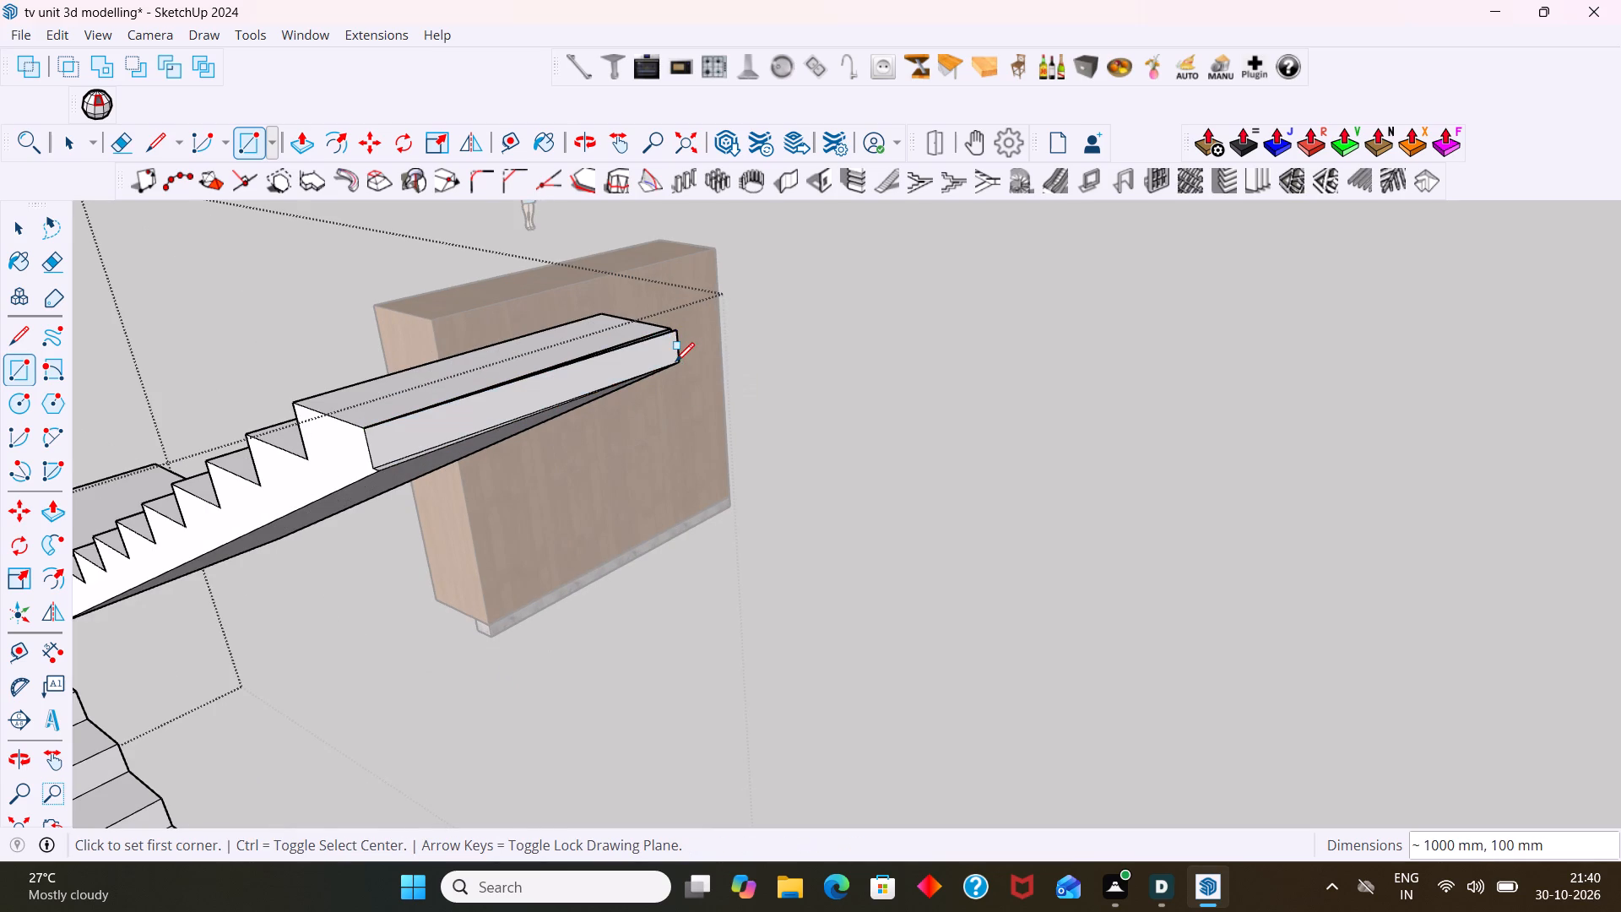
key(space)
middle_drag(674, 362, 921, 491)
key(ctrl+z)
Examine the open end of the upper flight and its lower corner from the end, side and underside.
middle_drag(742, 474, 690, 470)
scroll(502, 455, up, 2)
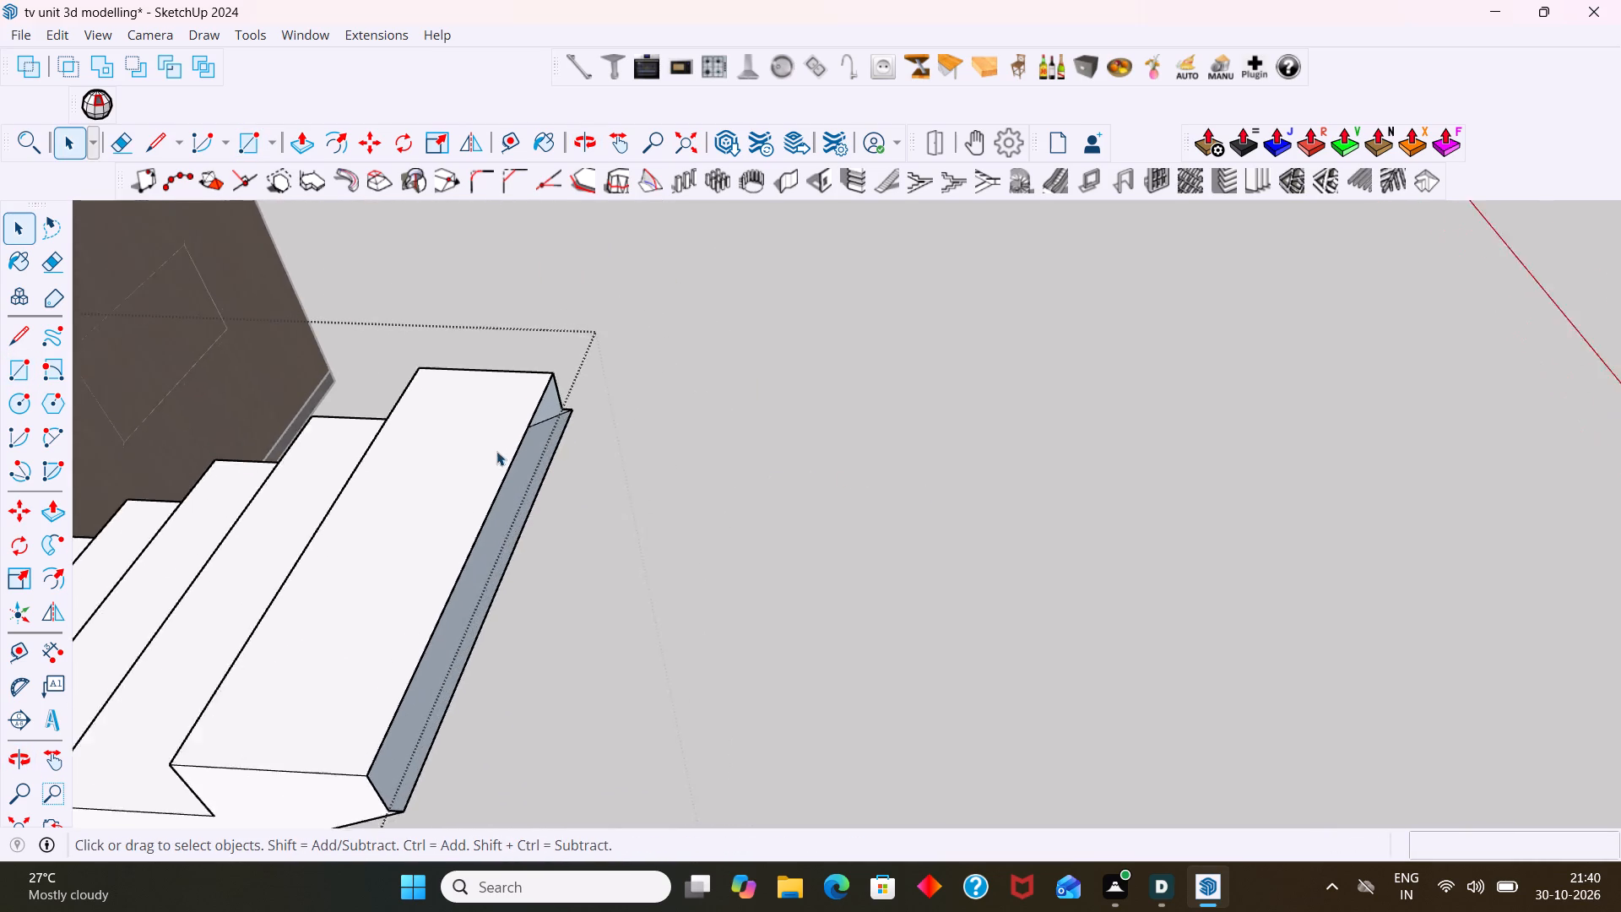
scroll(496, 451, up, 1)
middle_drag(538, 424, 224, 491)
scroll(788, 214, up, 8)
middle_click(674, 381)
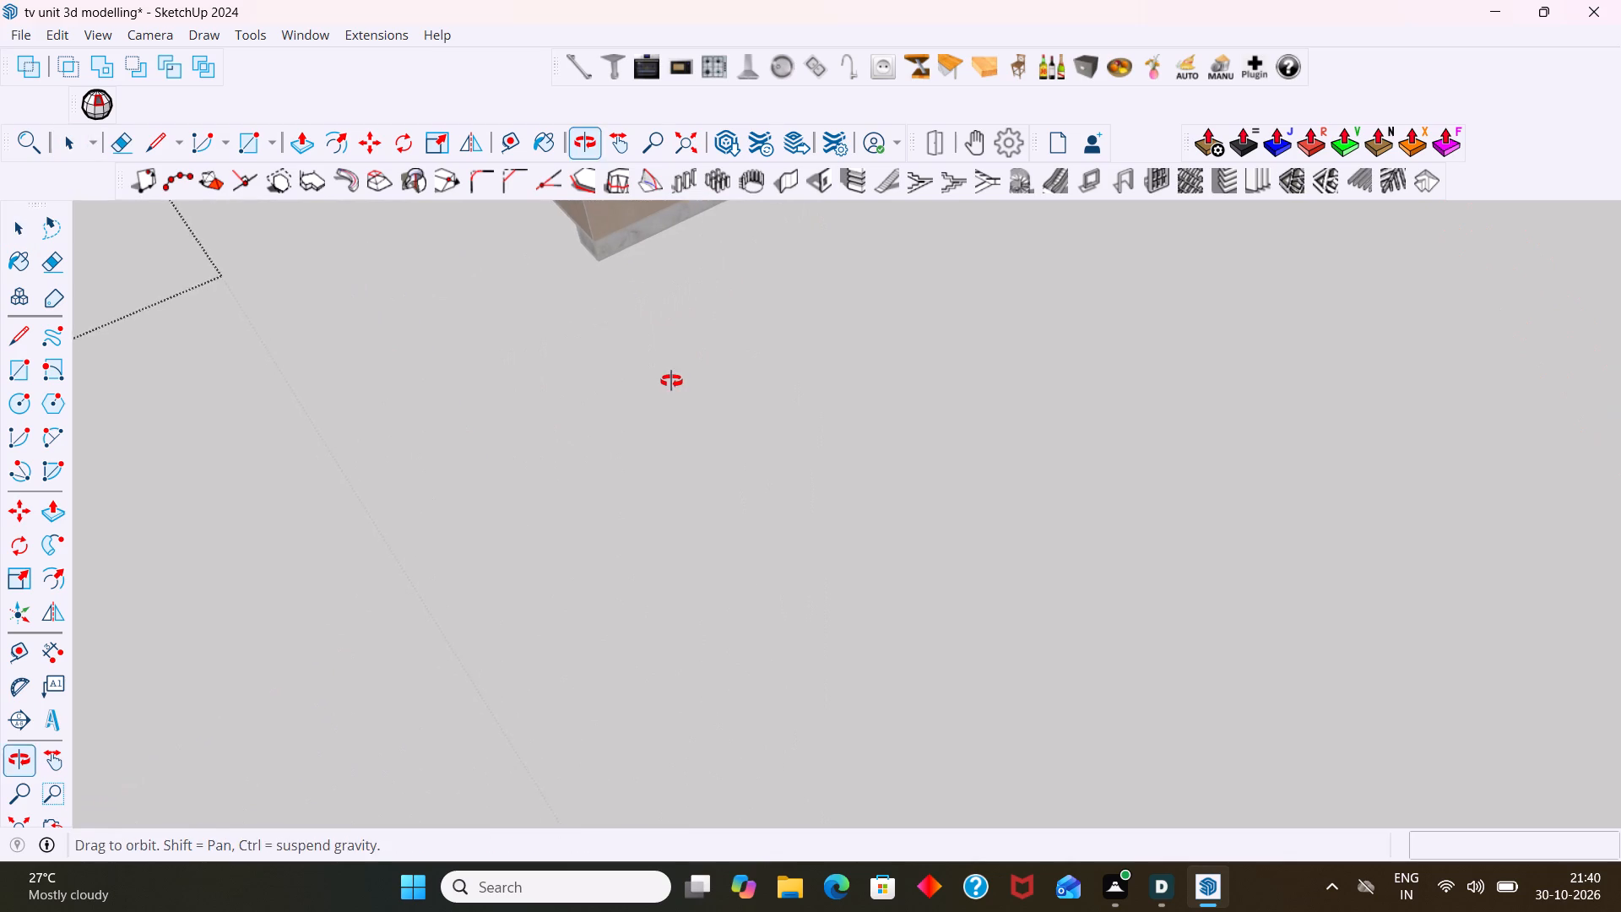
scroll(634, 357, down, 11)
middle_drag(552, 442, 311, 491)
scroll(91, 433, up, 2)
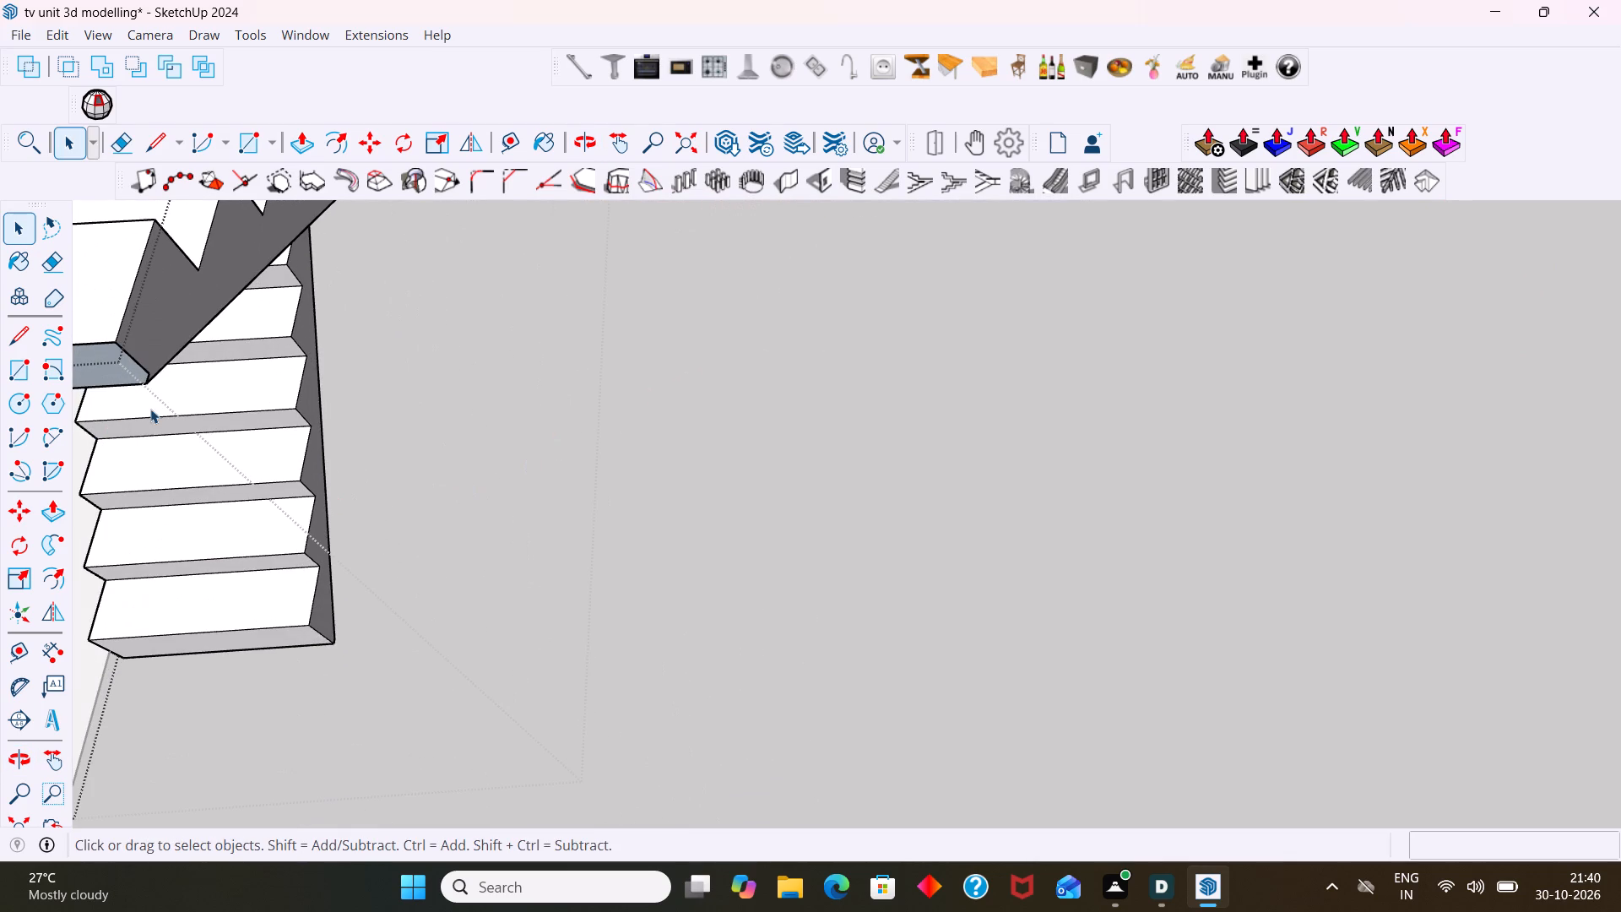
middle_drag(187, 401, 363, 412)
scroll(449, 415, up, 3)
middle_drag(549, 401, 396, 250)
scroll(799, 394, up, 5)
scroll(603, 407, down, 5)
middle_drag(479, 425, 479, 384)
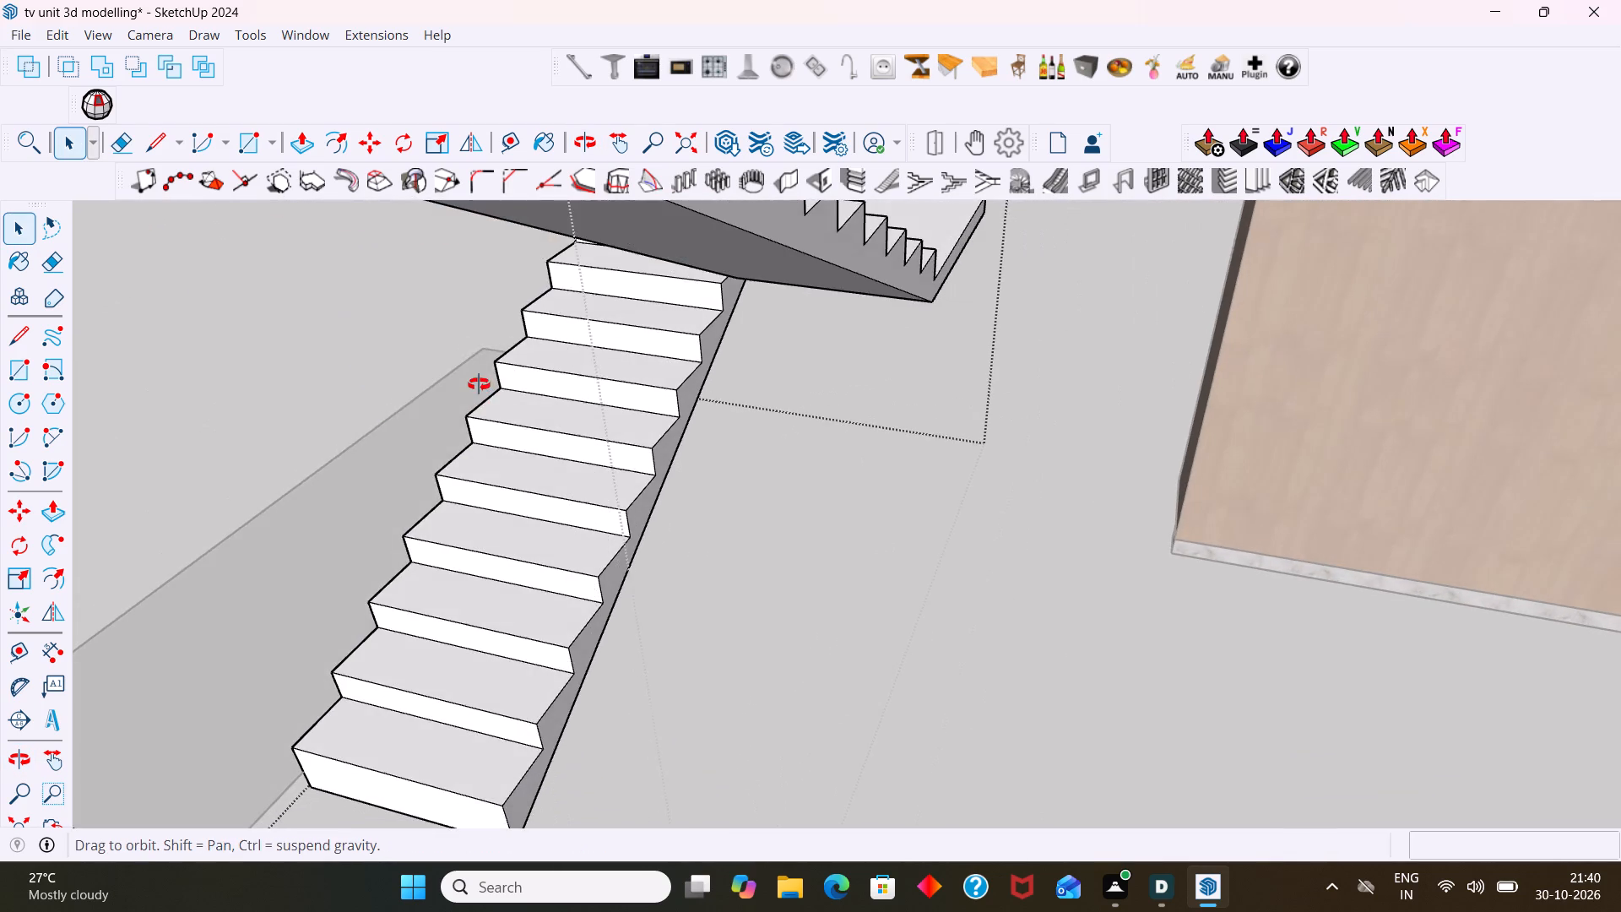
middle_drag(479, 384, 525, 416)
scroll(697, 368, down, 1)
scroll(702, 366, up, 4)
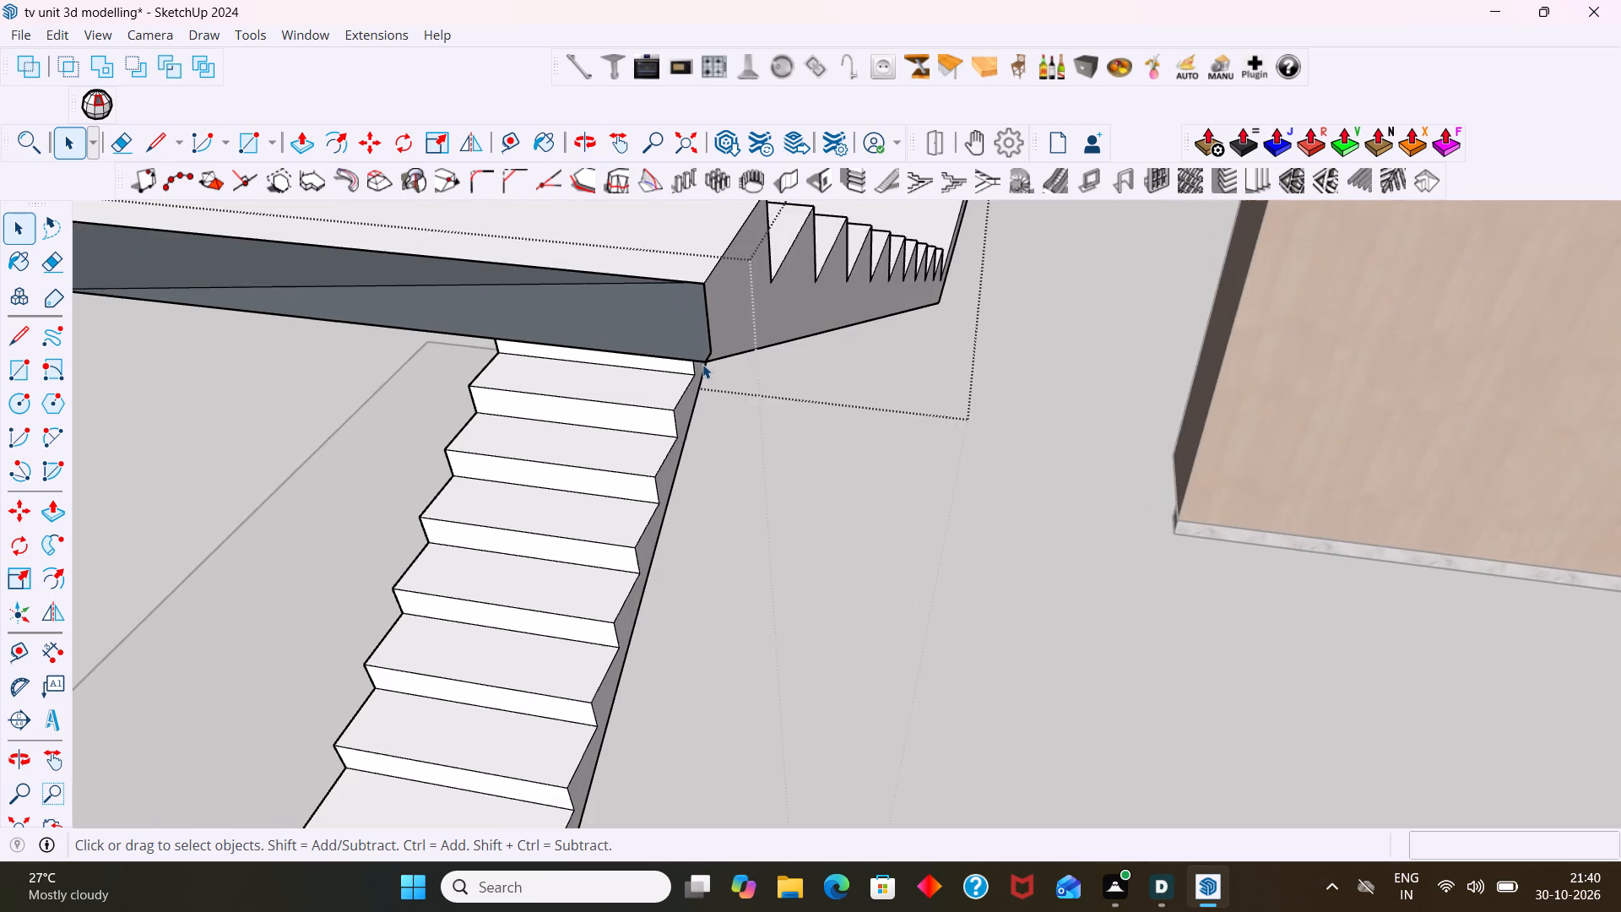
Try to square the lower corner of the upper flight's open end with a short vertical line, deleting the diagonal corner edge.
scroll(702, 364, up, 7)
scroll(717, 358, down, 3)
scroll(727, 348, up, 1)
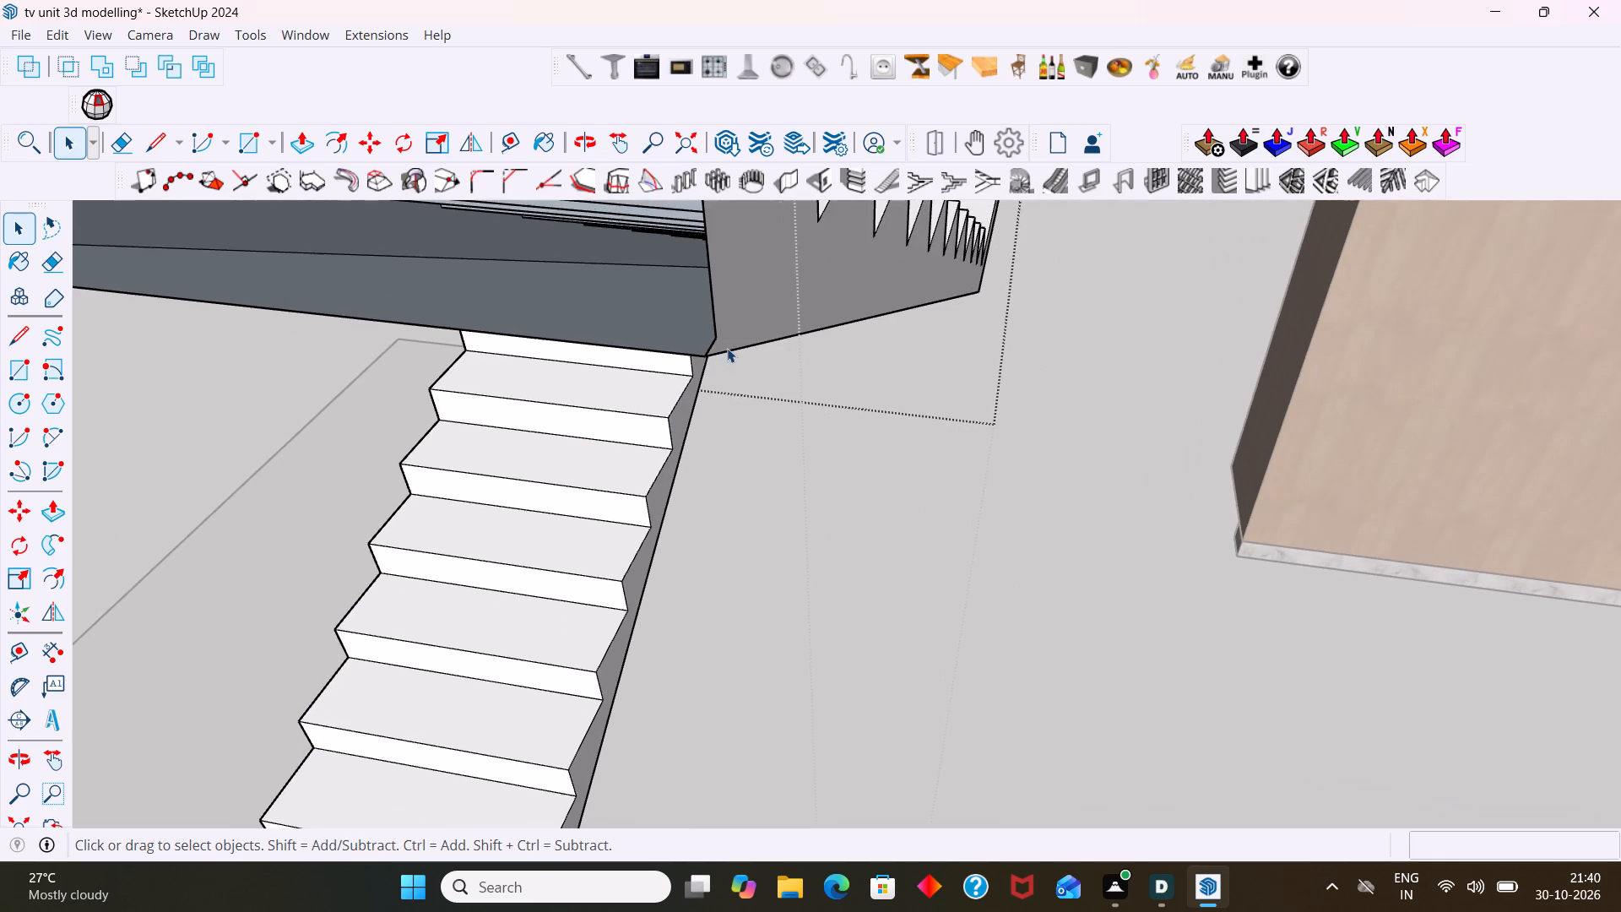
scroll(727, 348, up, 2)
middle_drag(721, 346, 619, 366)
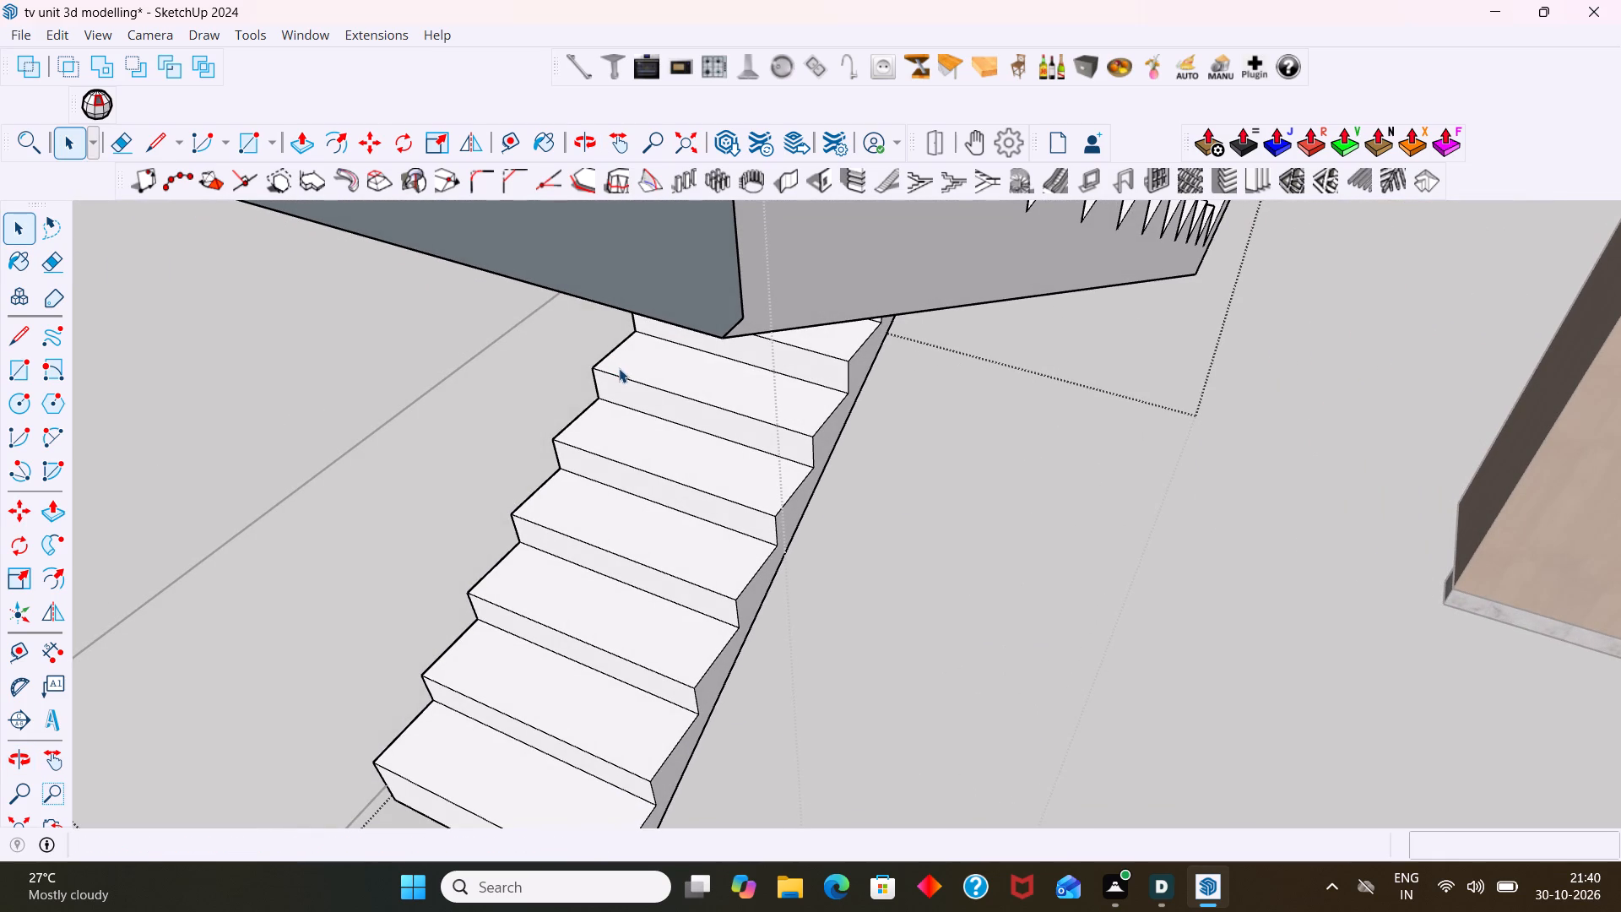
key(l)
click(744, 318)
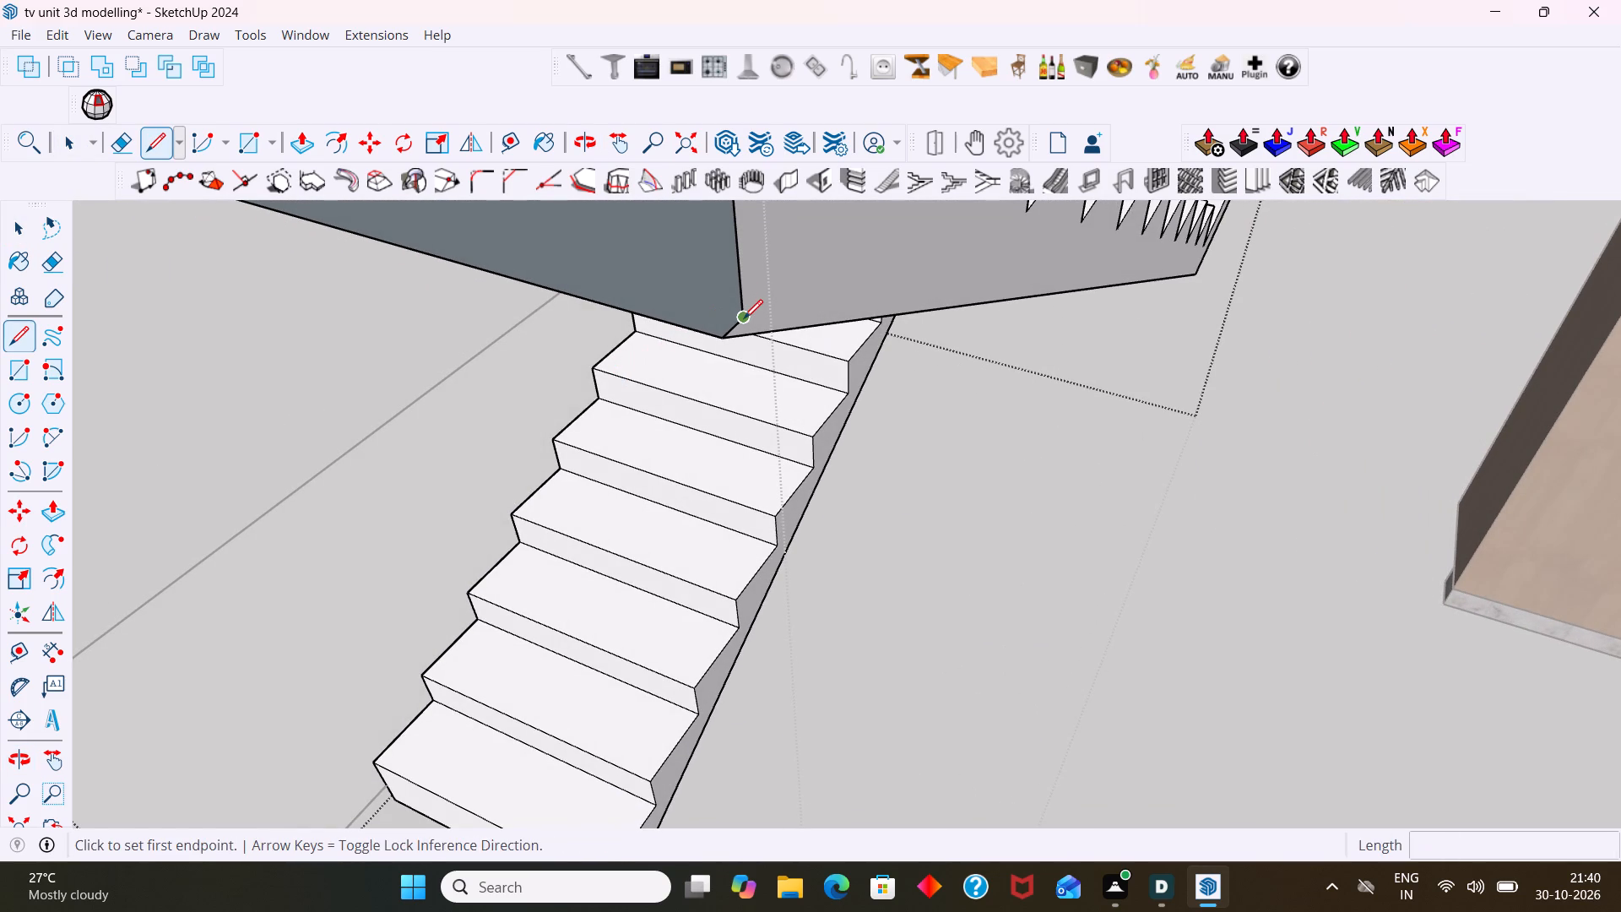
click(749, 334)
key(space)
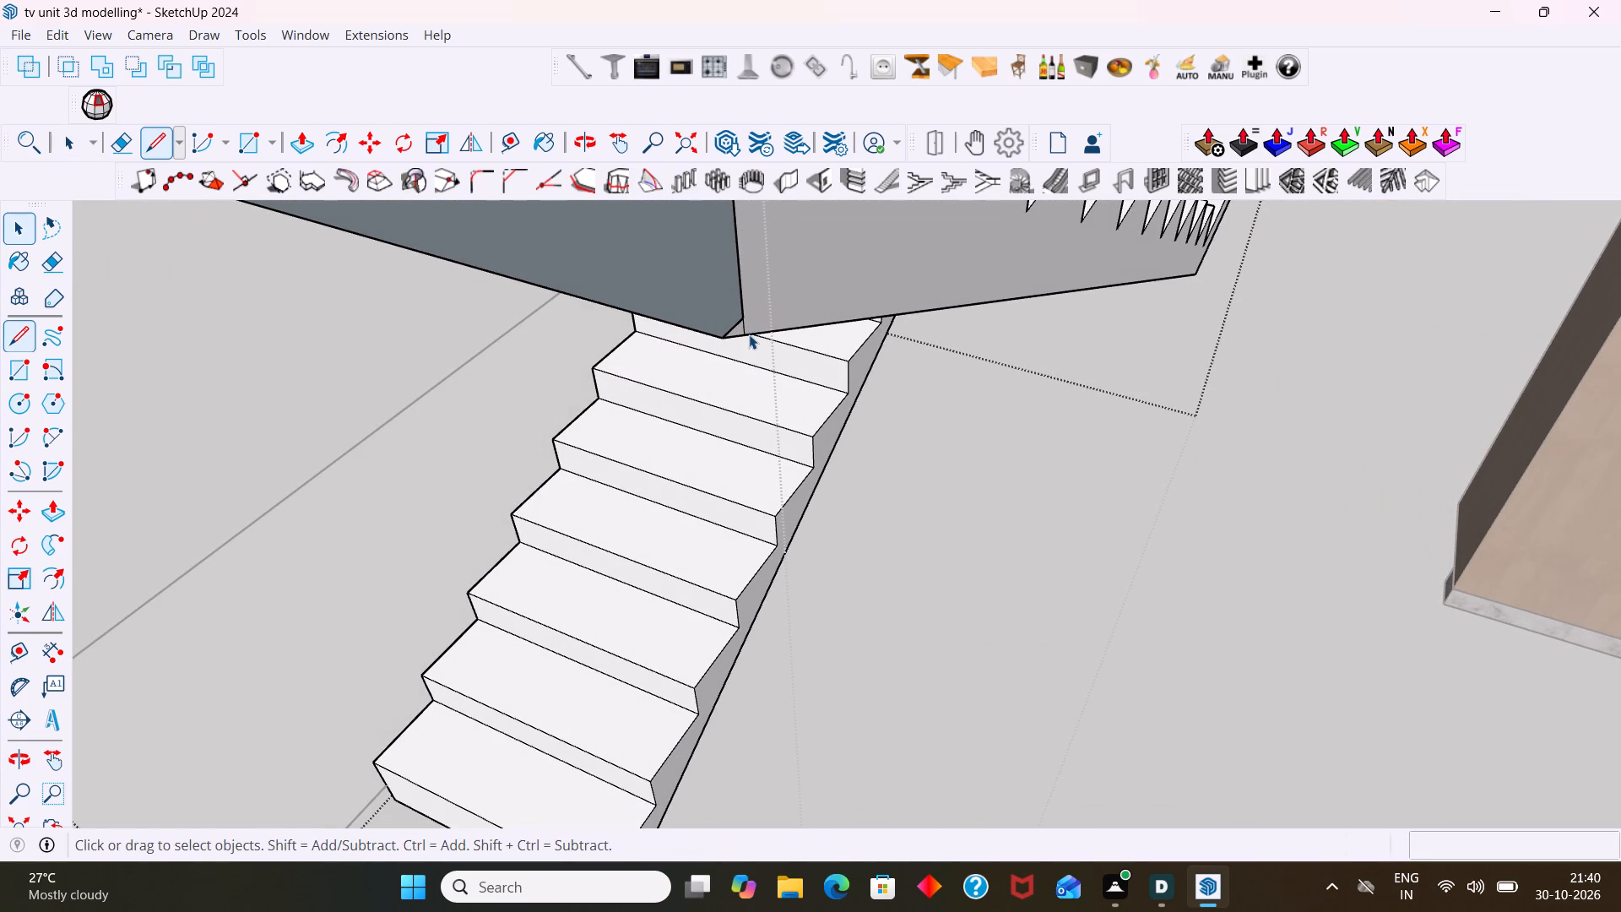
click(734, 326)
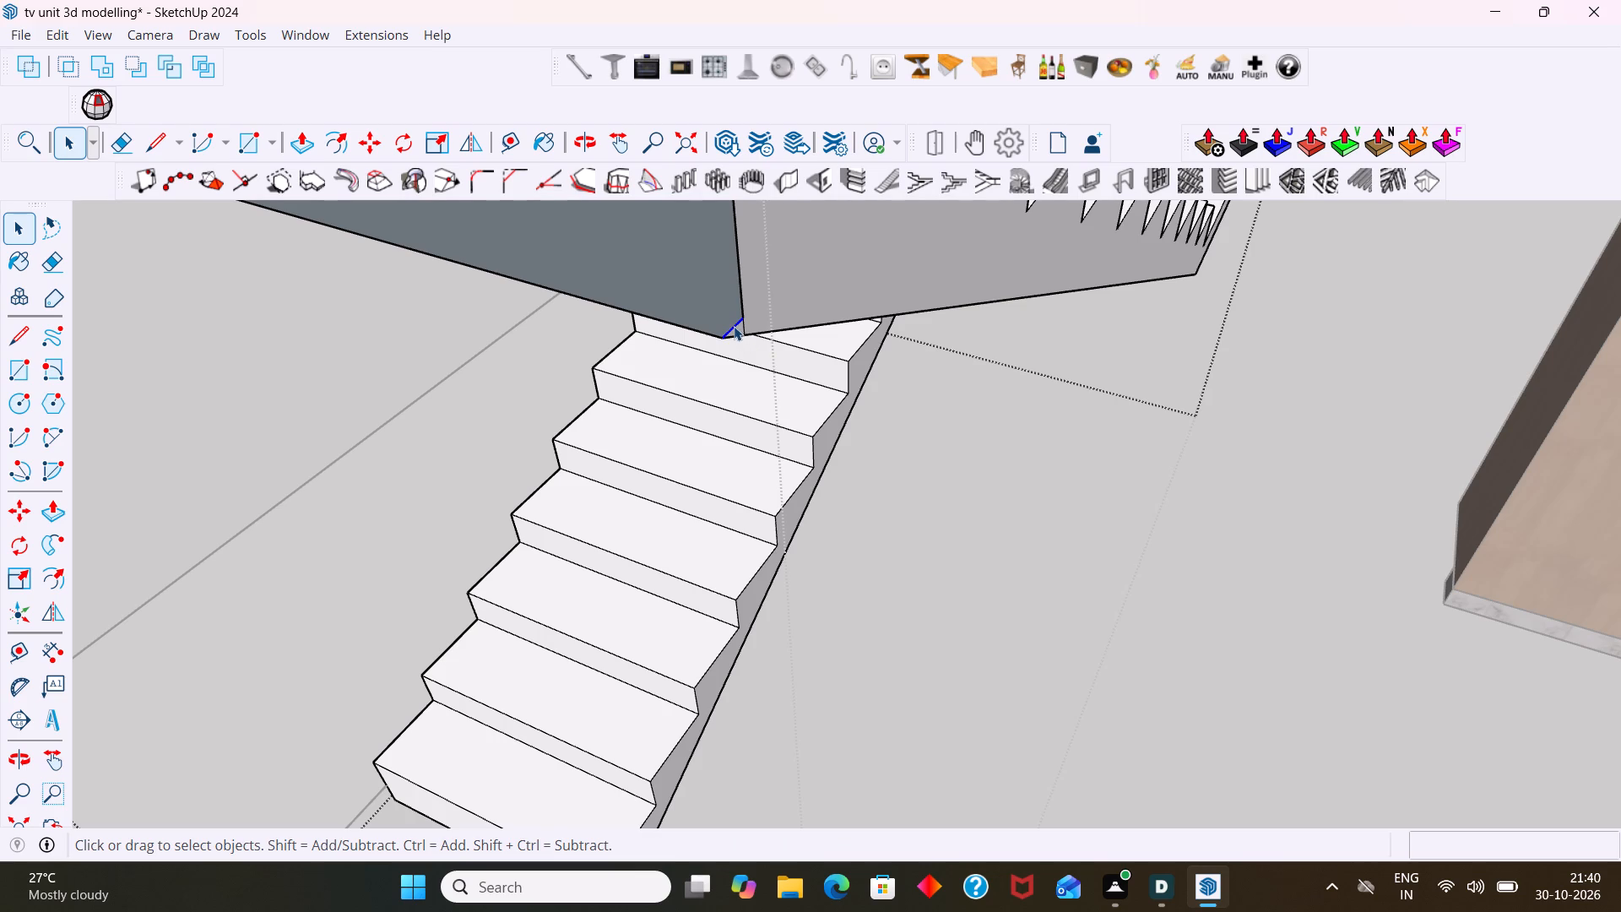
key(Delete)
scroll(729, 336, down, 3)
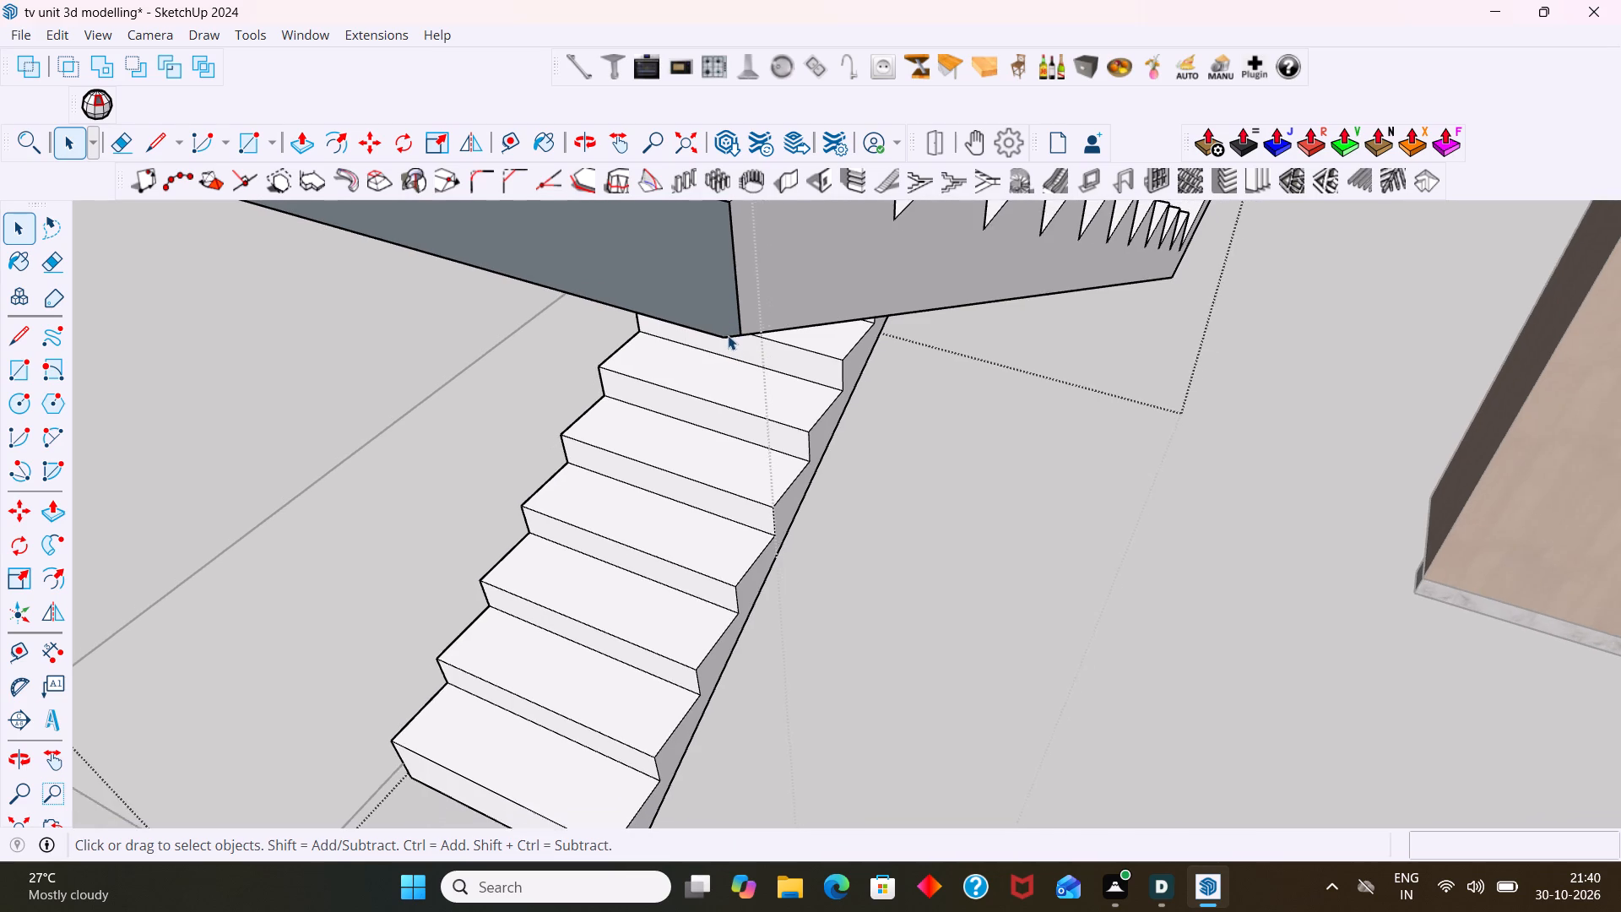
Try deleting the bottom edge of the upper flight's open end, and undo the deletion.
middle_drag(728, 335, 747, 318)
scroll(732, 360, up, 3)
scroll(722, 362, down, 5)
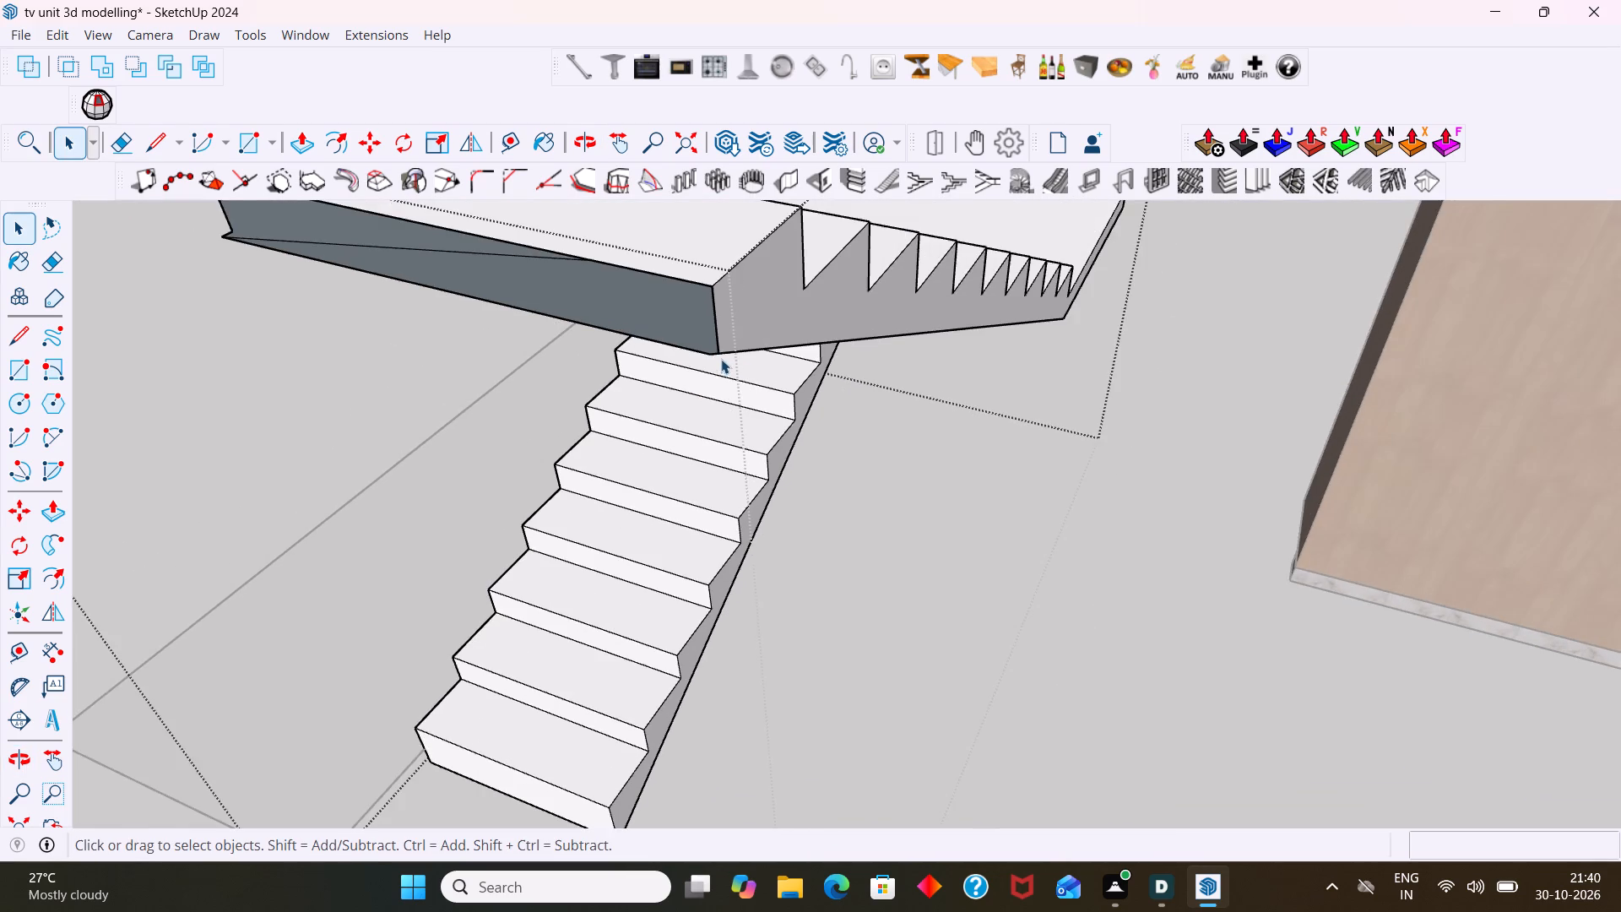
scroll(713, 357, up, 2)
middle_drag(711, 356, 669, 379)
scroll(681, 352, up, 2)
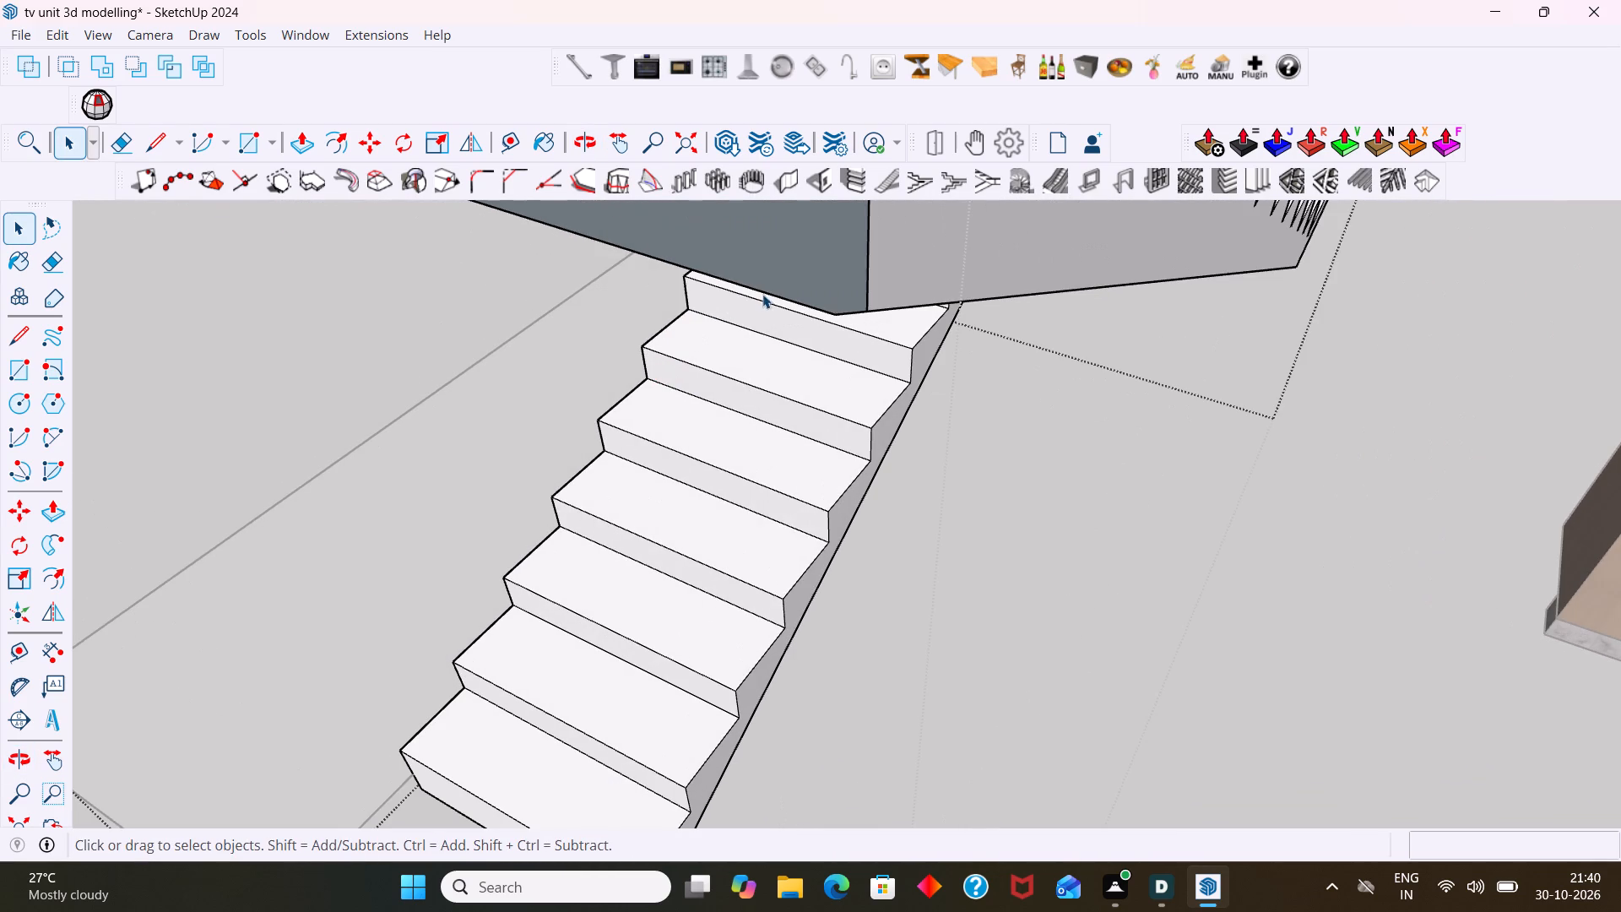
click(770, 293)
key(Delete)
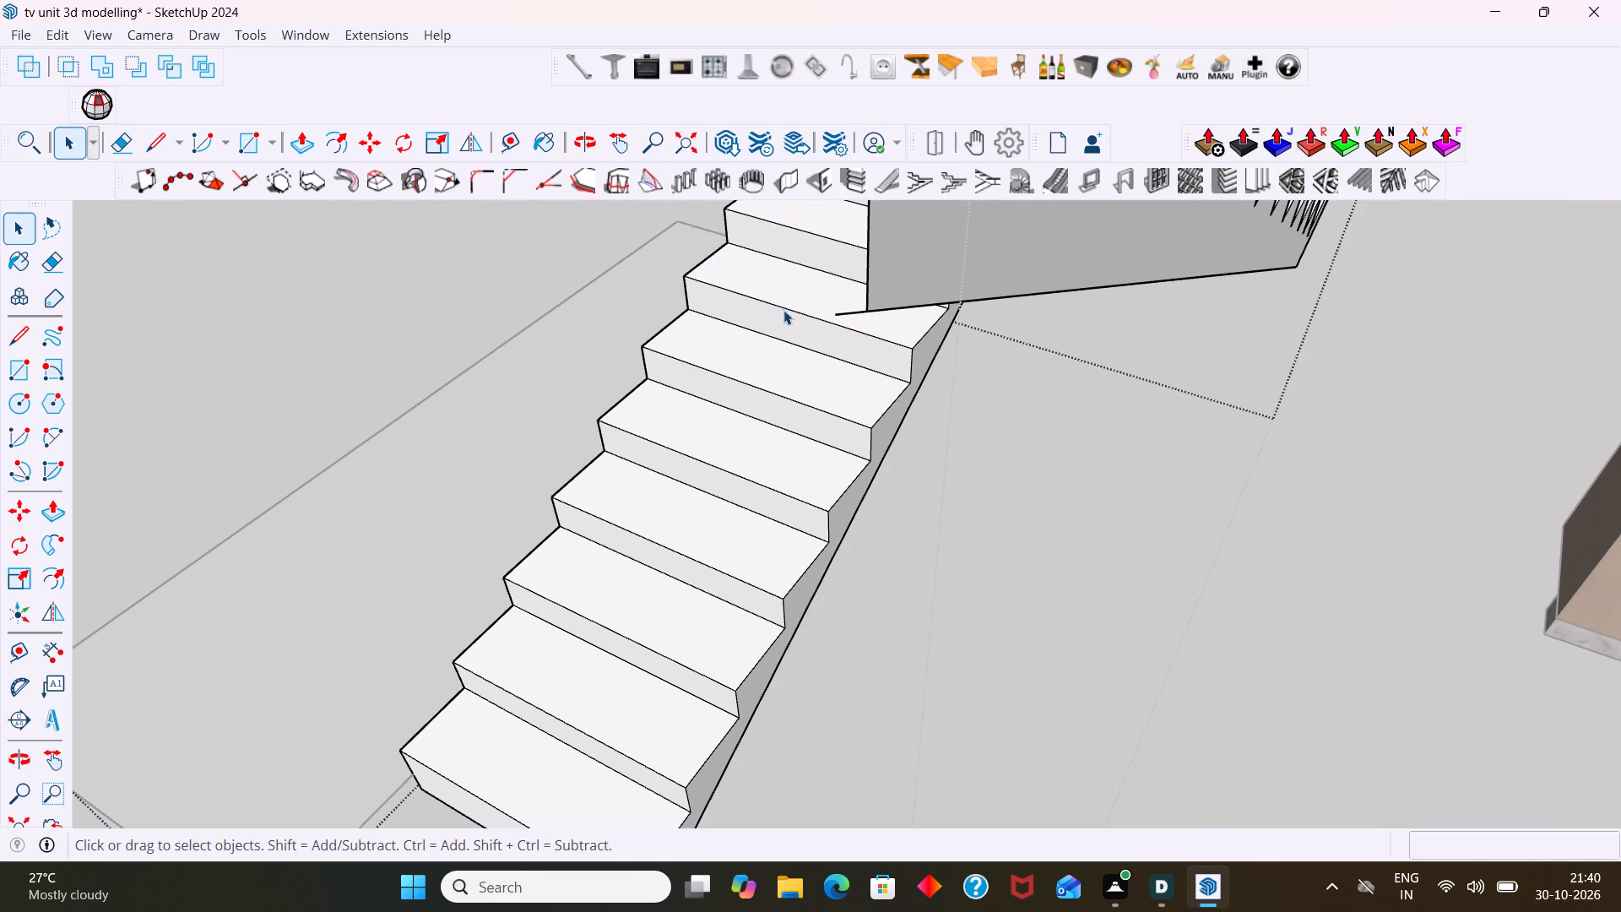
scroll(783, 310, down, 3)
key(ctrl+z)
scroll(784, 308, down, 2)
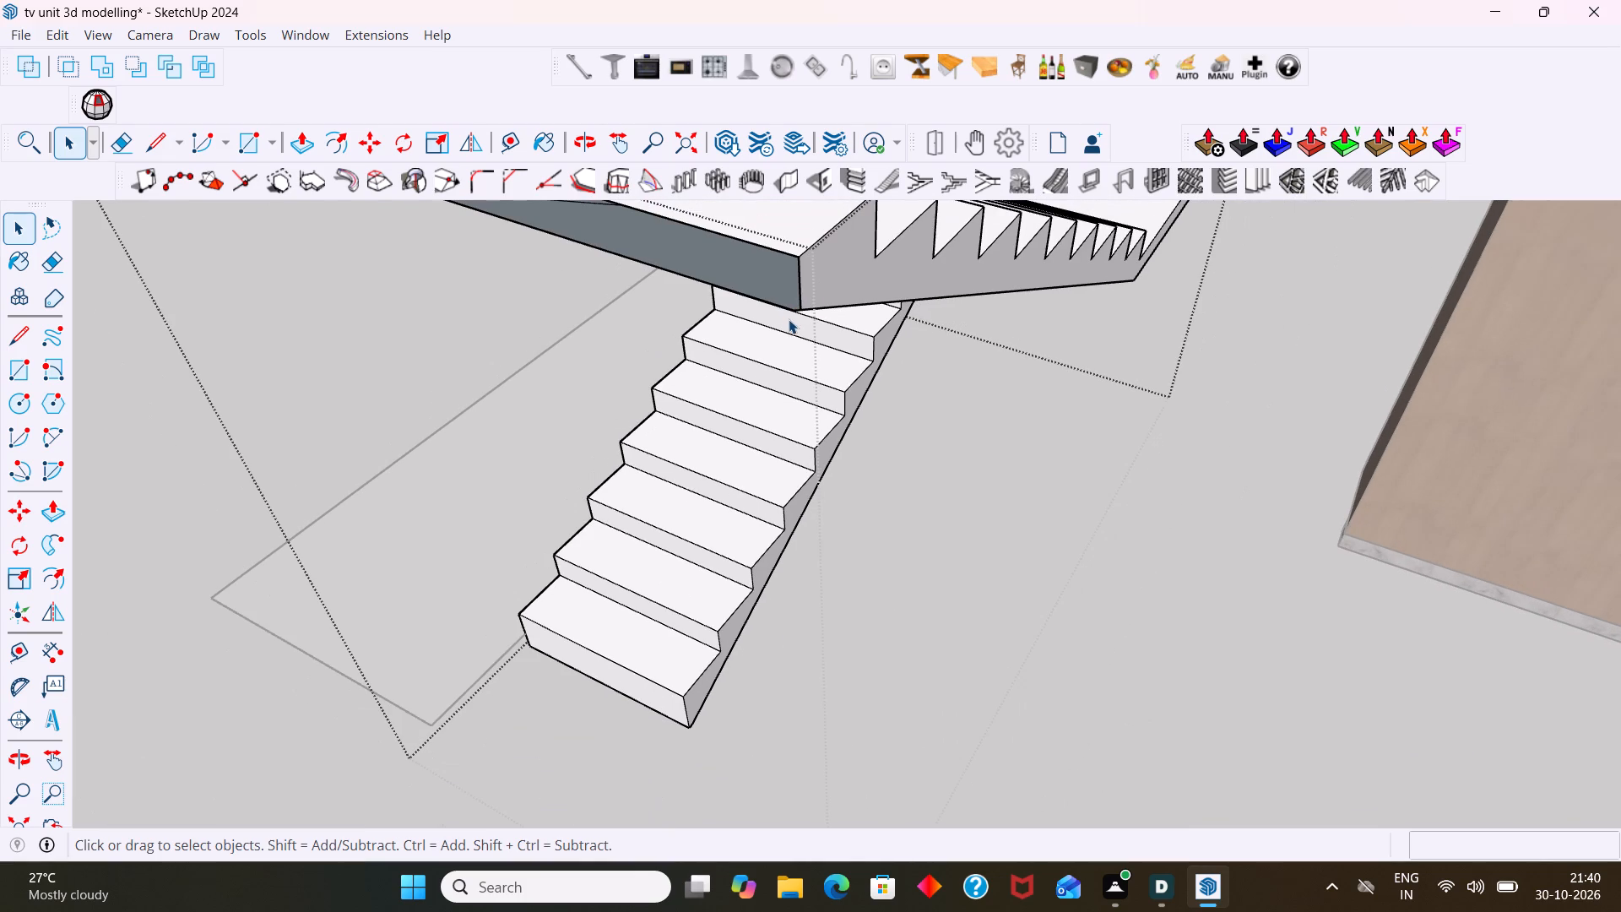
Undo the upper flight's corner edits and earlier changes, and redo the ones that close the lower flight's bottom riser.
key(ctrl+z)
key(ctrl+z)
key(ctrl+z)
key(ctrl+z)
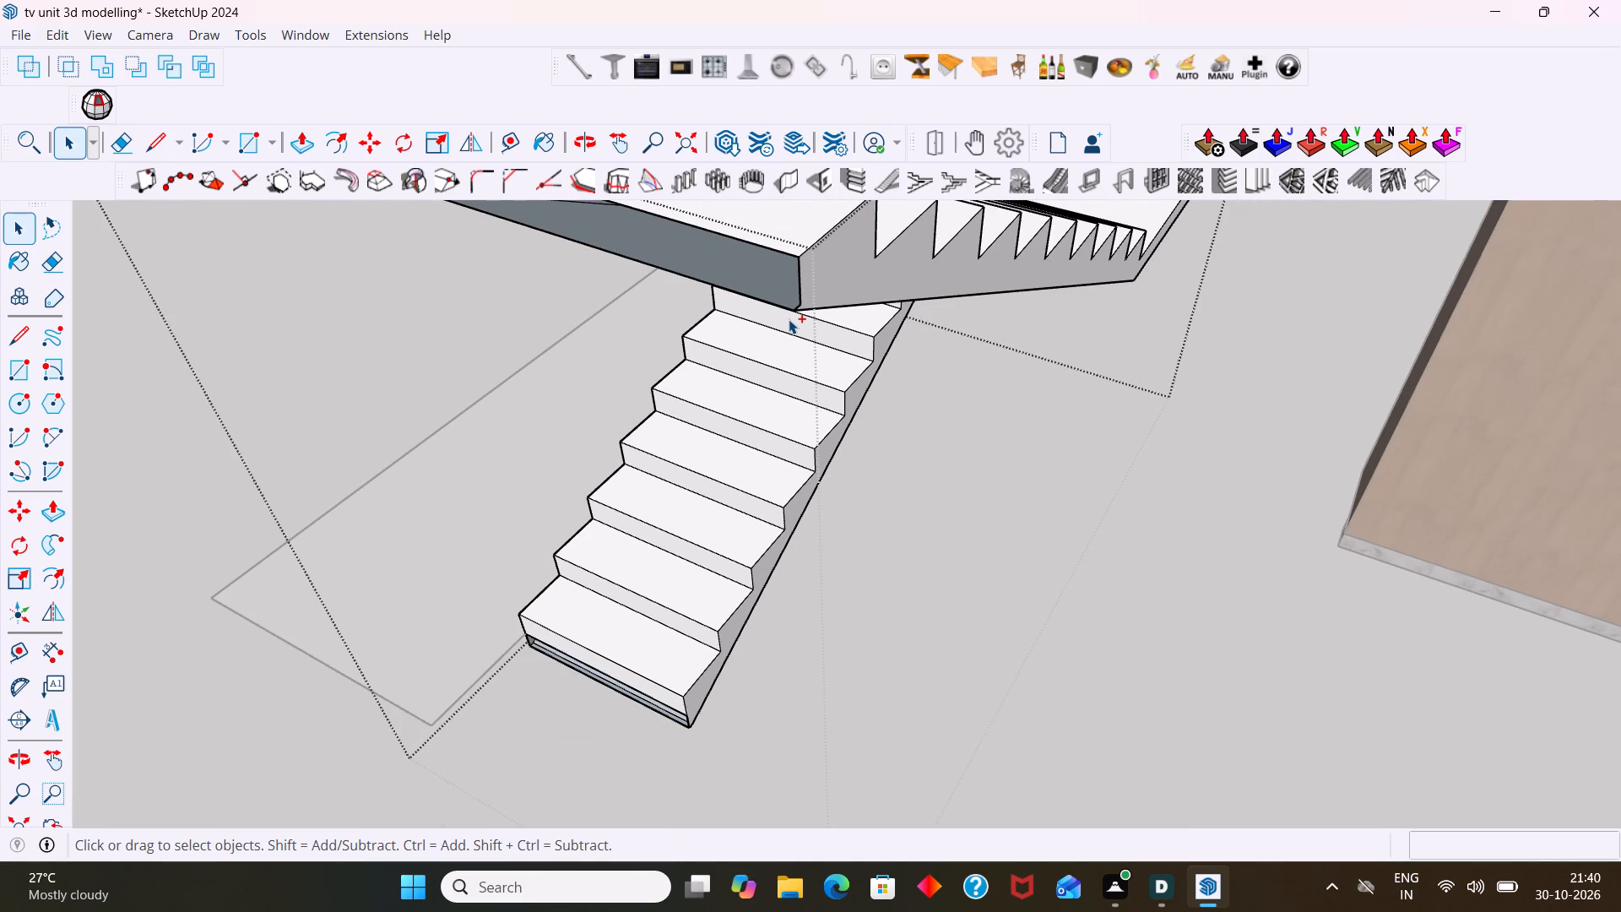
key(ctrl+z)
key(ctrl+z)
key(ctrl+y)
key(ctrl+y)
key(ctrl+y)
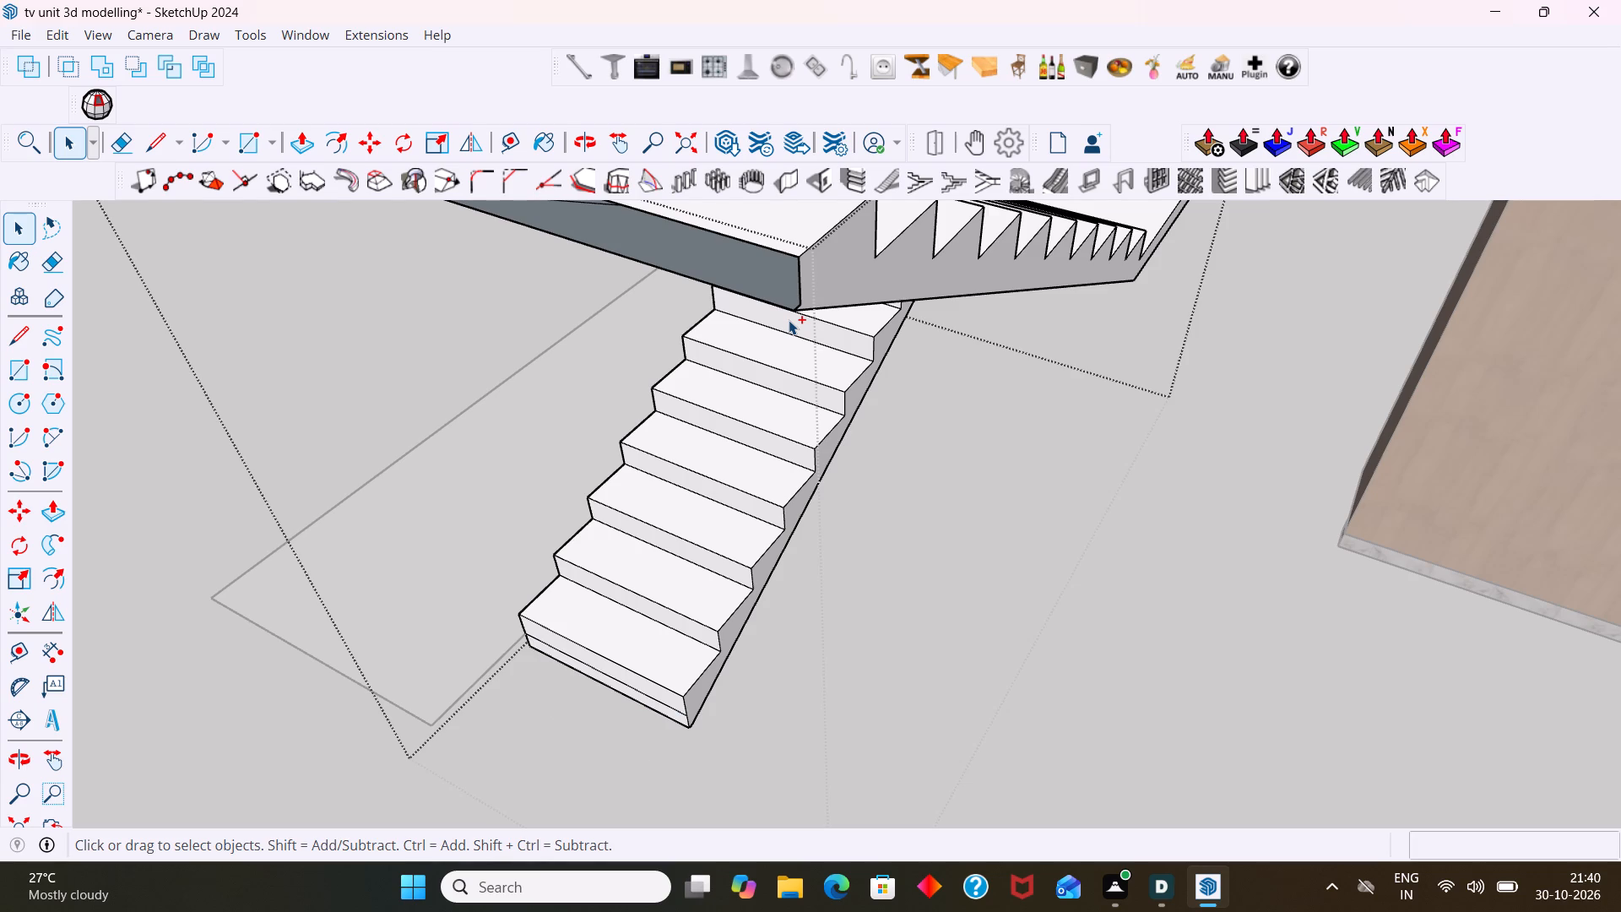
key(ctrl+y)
Draw a 100 mm vertical line down the side edge of the upper flight's open end, starting at the top step's corner.
scroll(790, 317, down, 8)
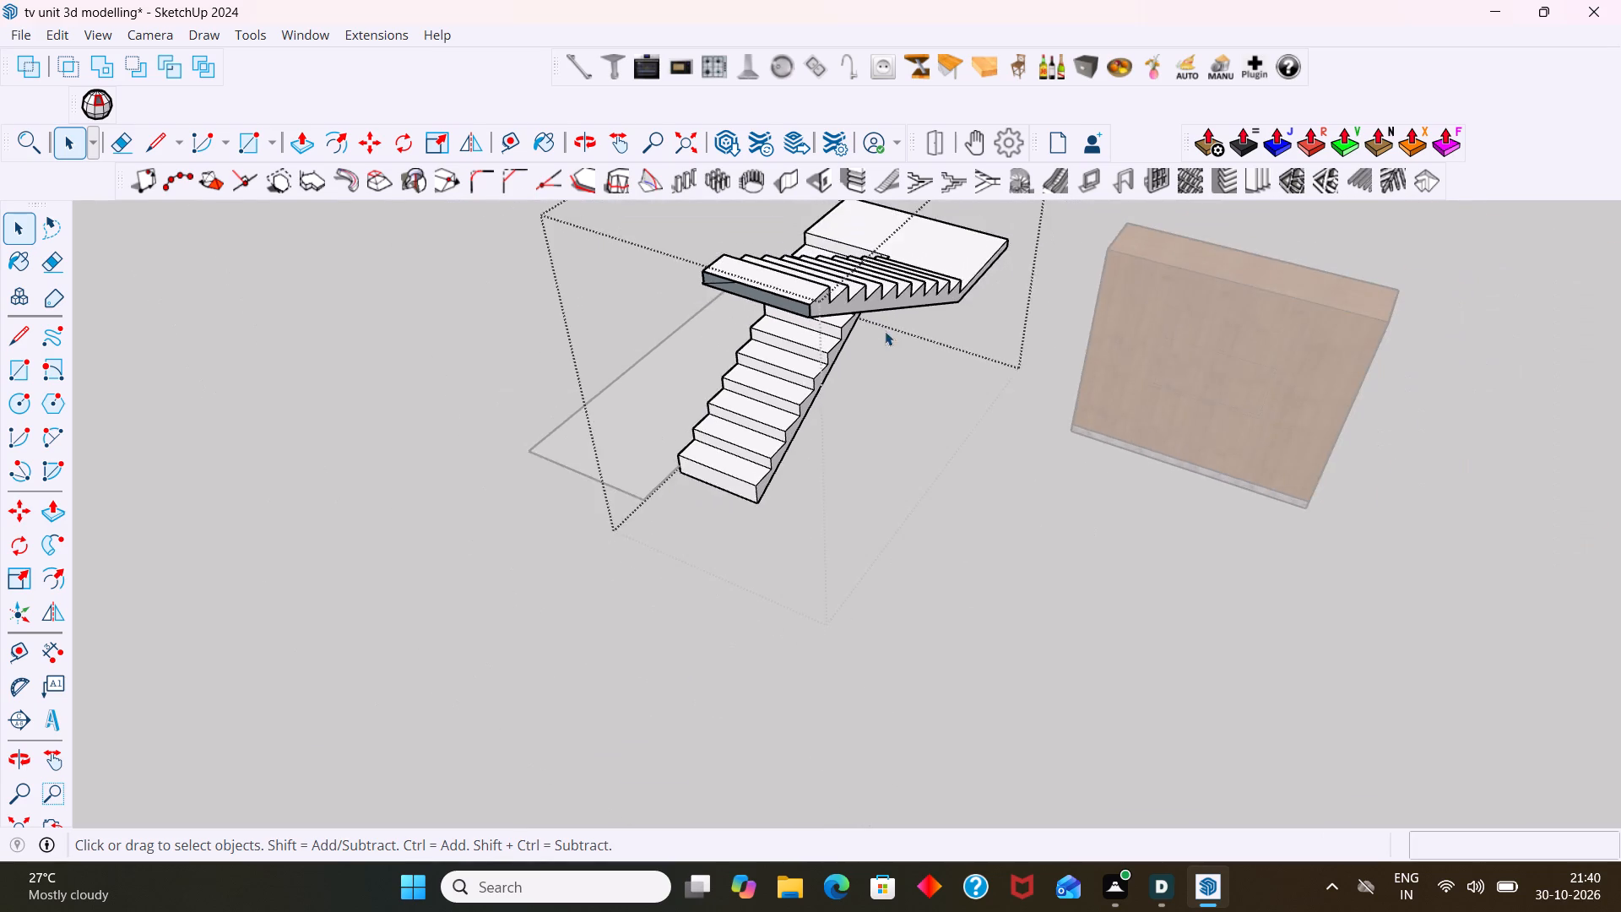
middle_drag(885, 330, 1147, 297)
scroll(835, 323, up, 7)
middle_drag(778, 310, 1044, 373)
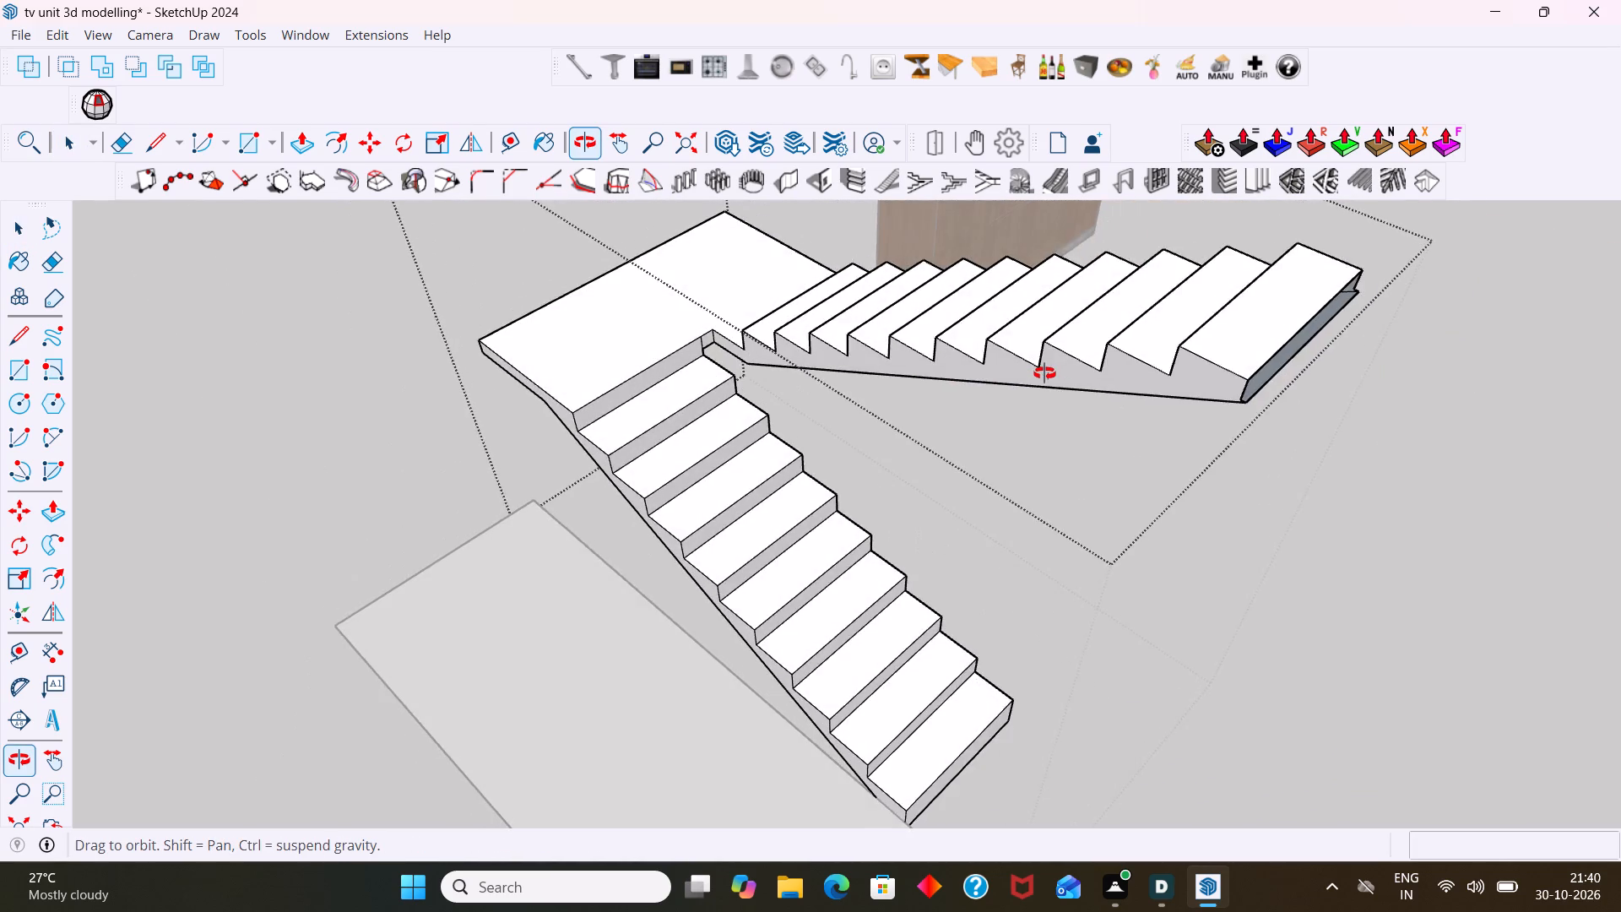
middle_drag(1044, 373, 874, 339)
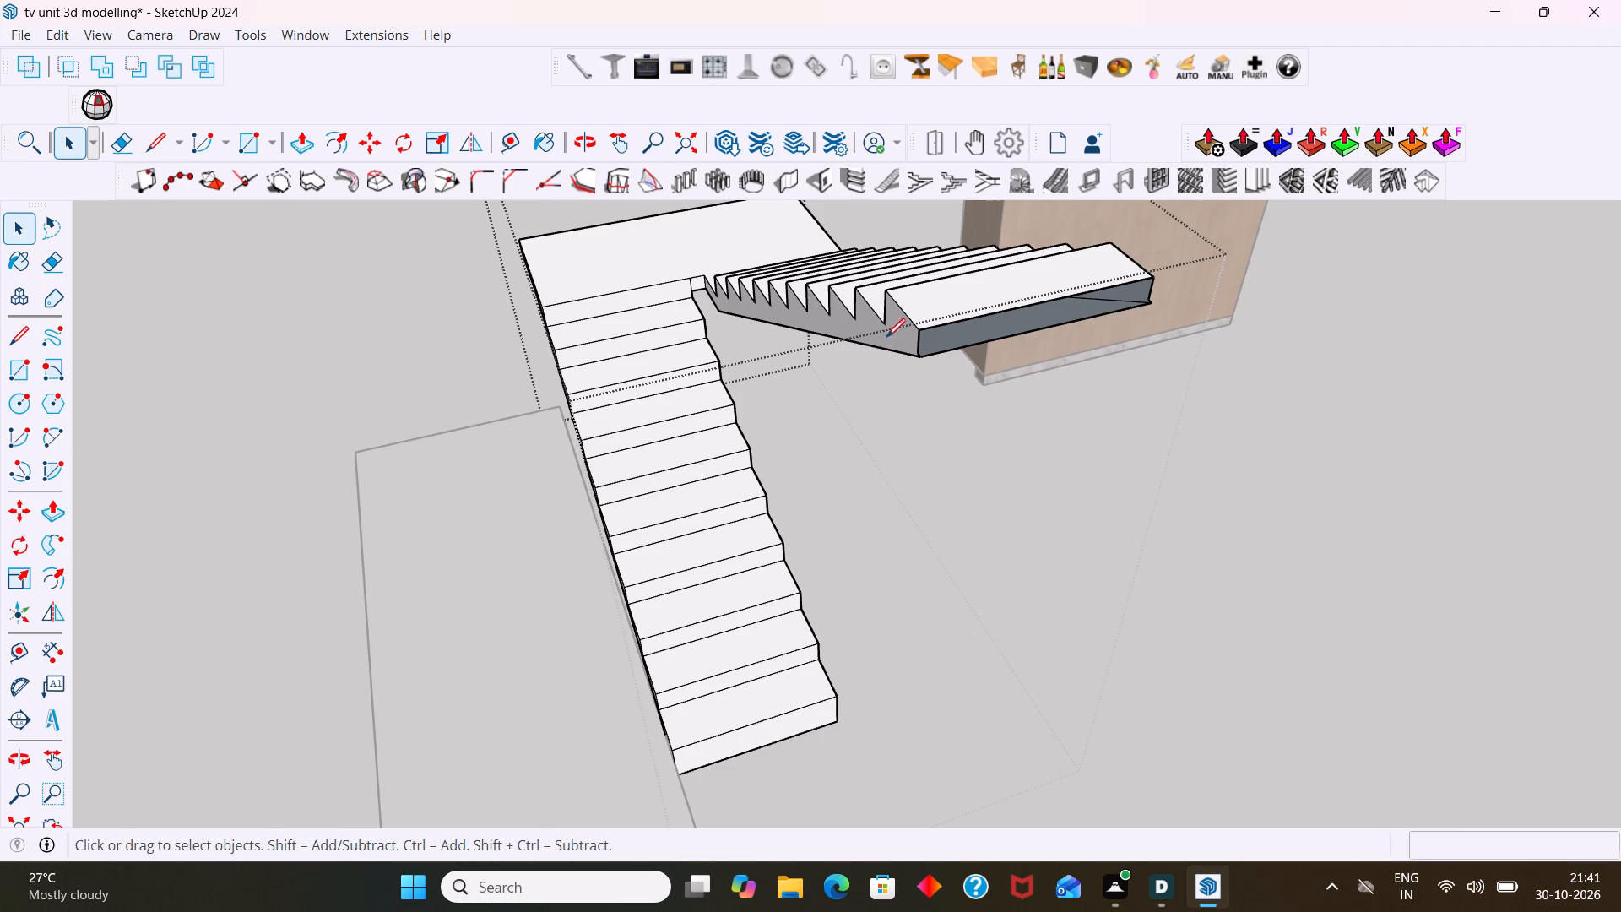
key(l)
scroll(926, 333, up, 10)
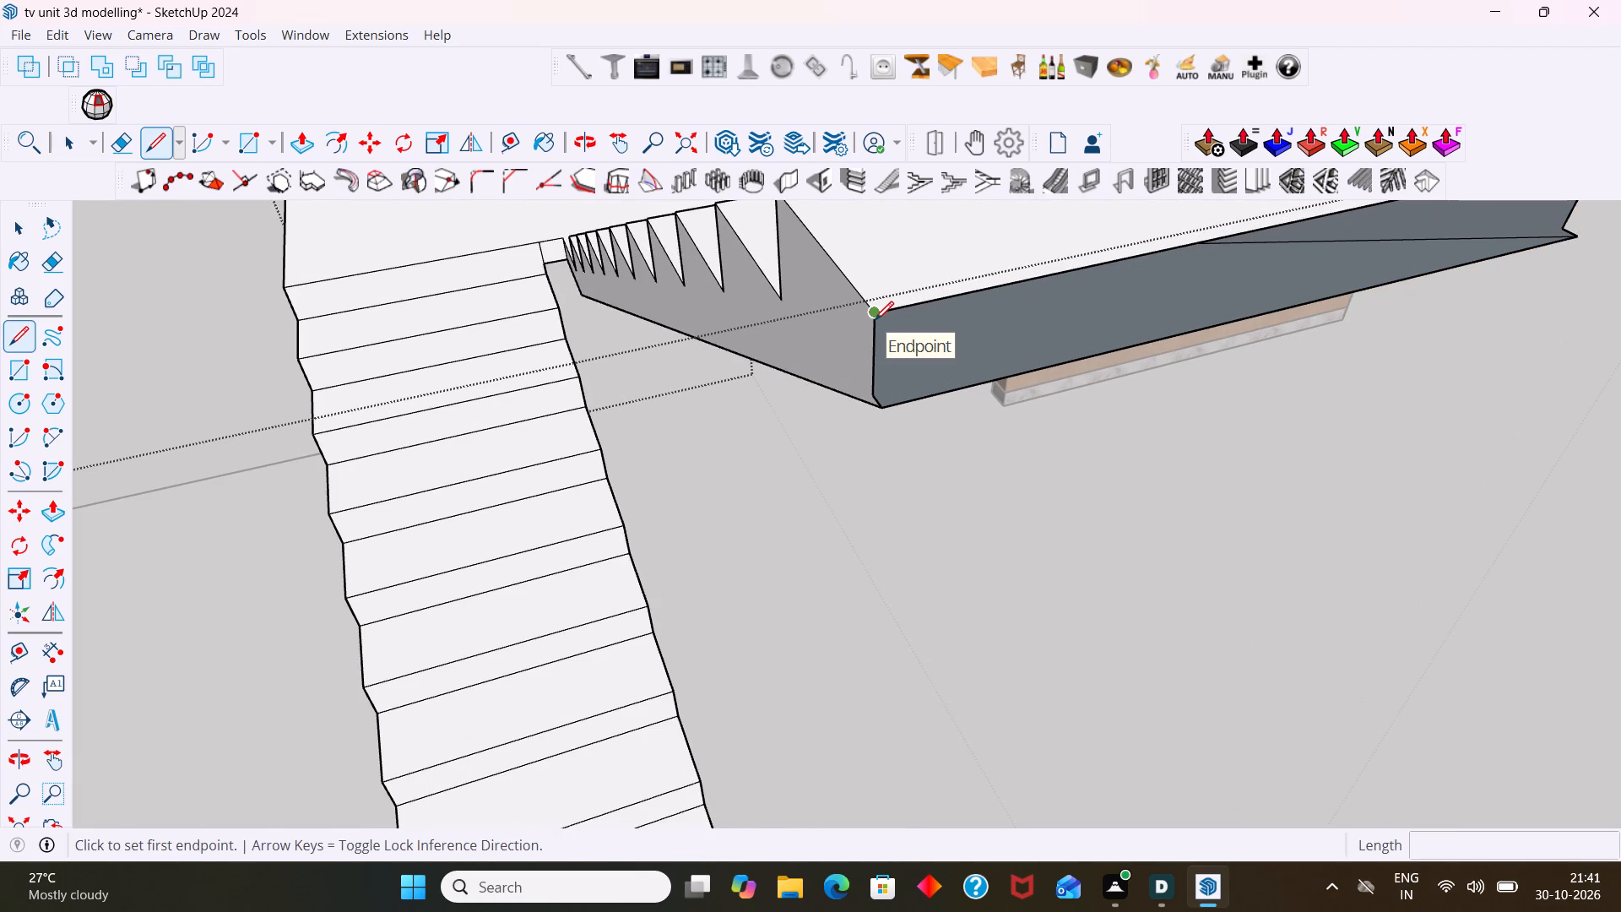
click(875, 320)
click(876, 394)
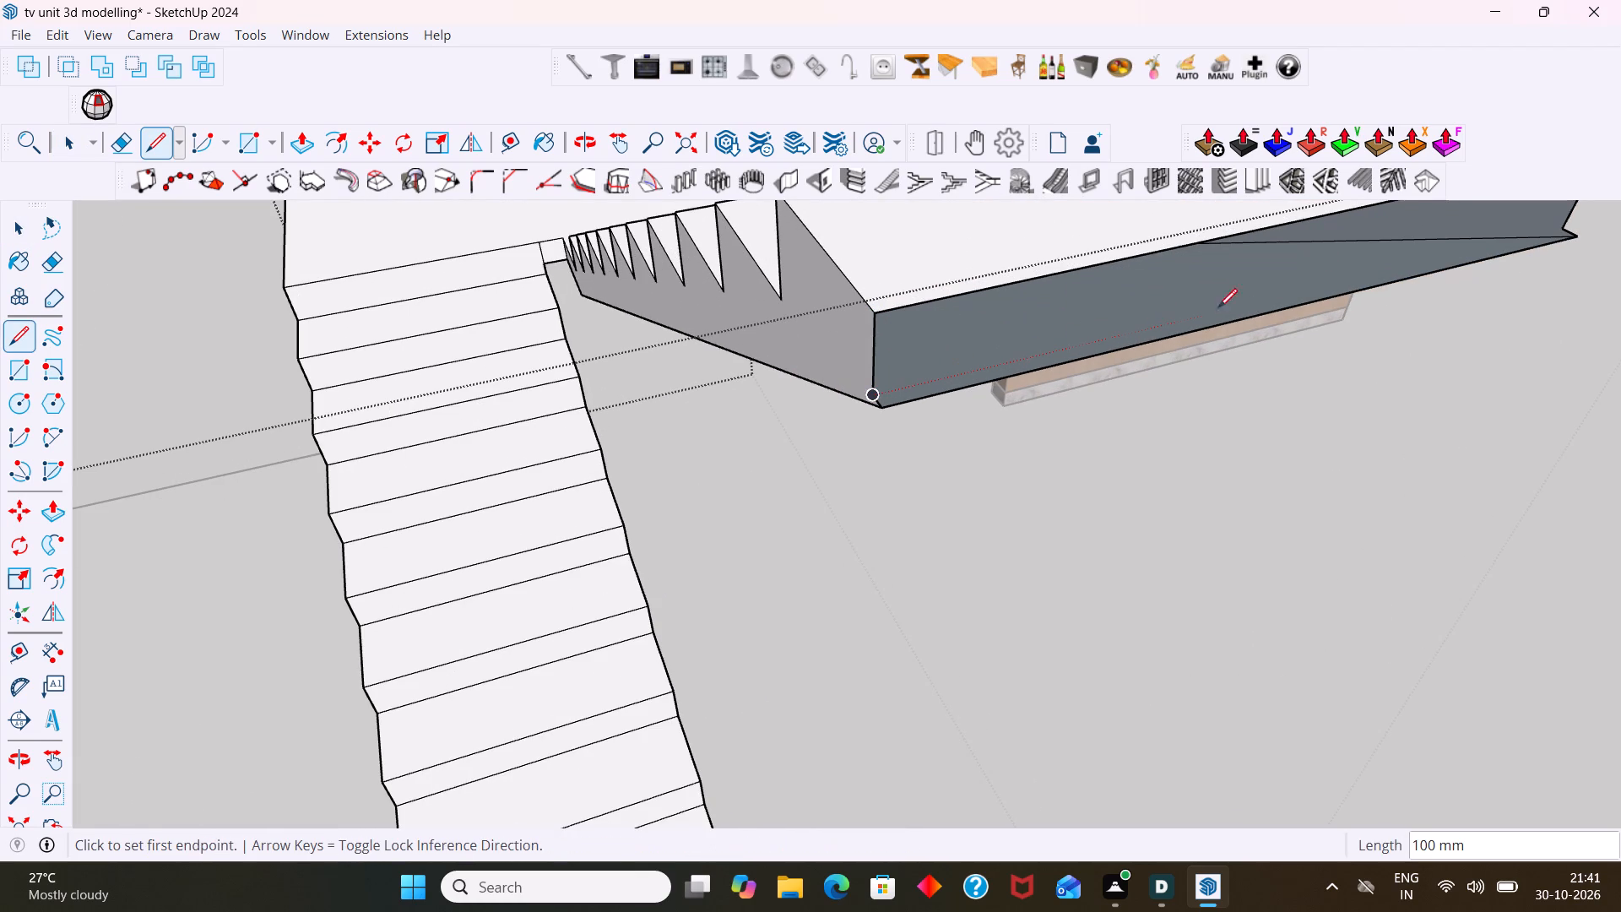
Close the open end of the upper flight's top step with a rectangle about 1000 by 100 mm.
scroll(1518, 225, down, 2)
scroll(1542, 236, up, 2)
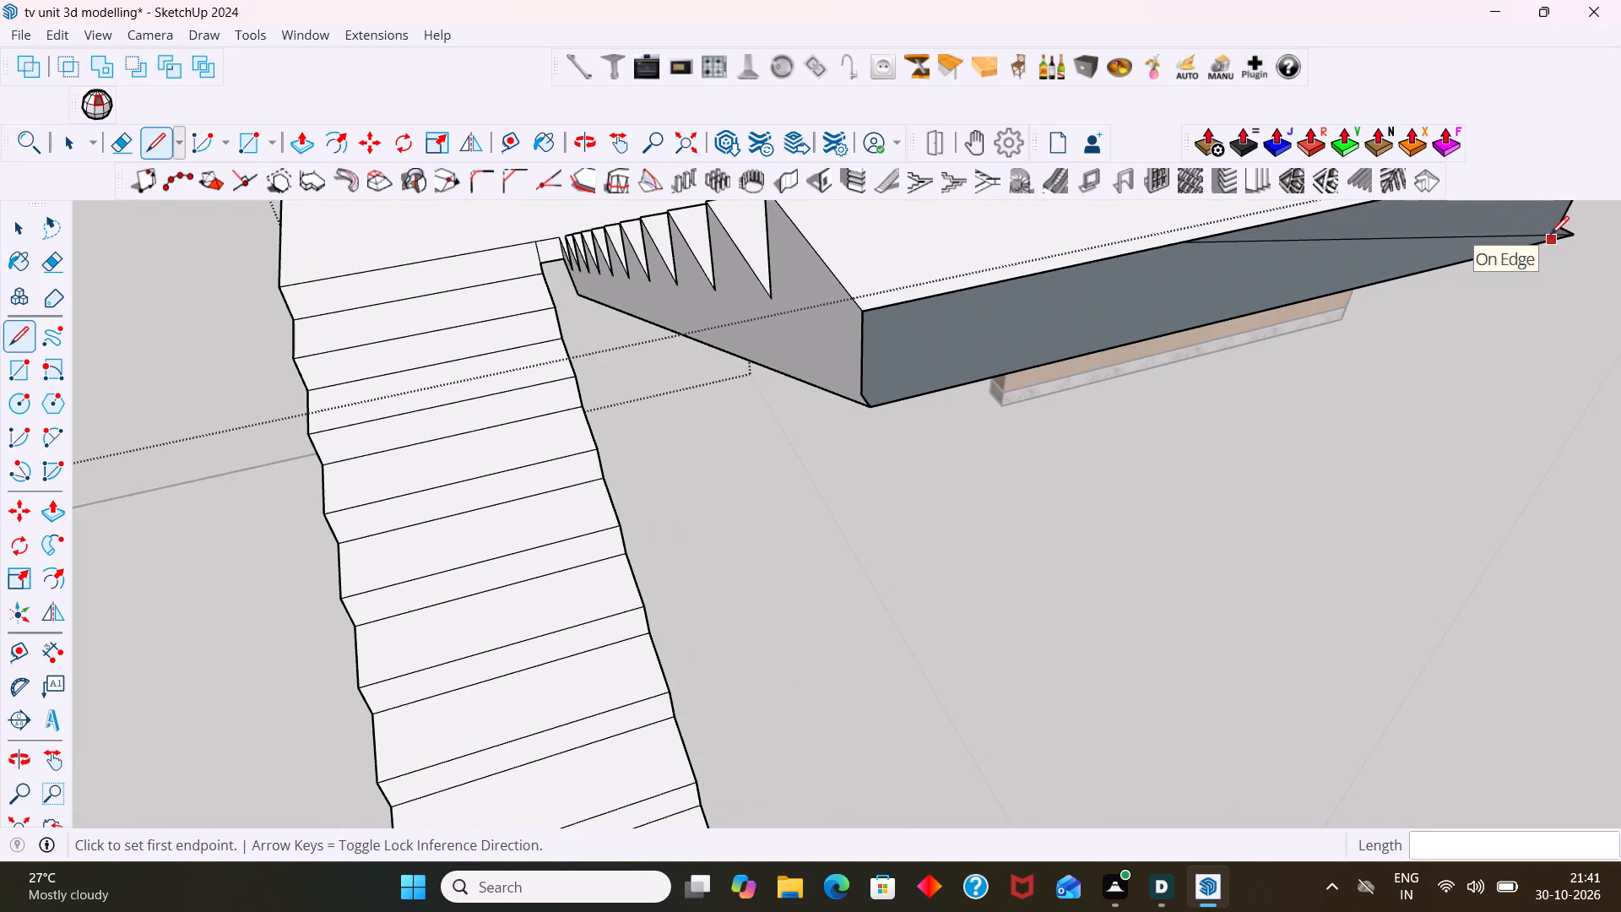
shift+middle_drag(1542, 230, 1265, 279)
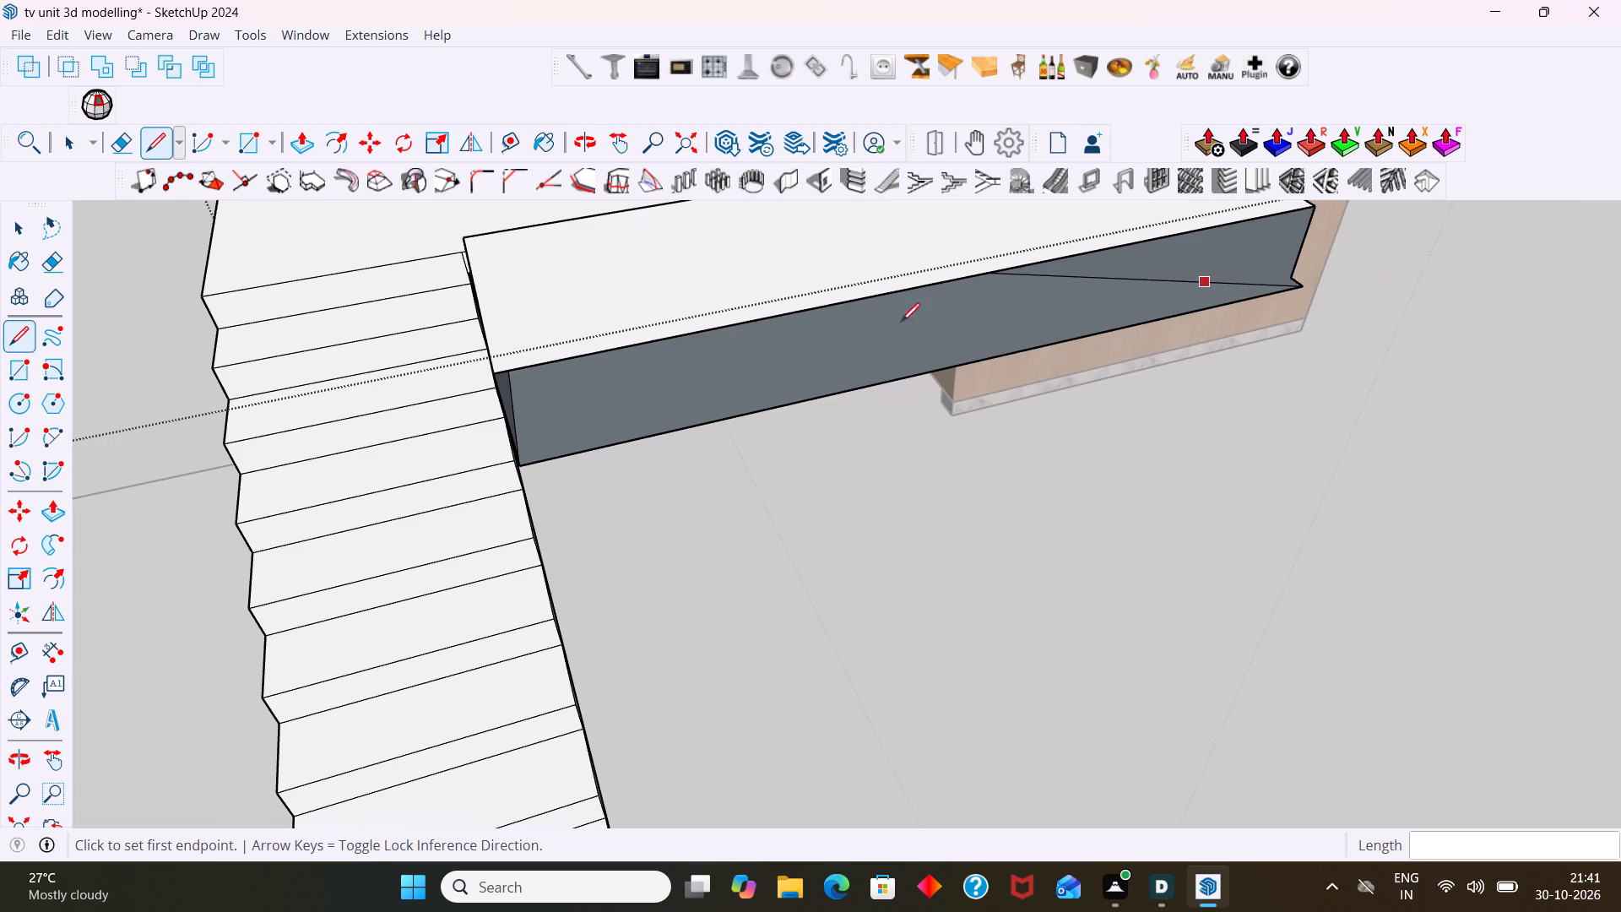
key(r)
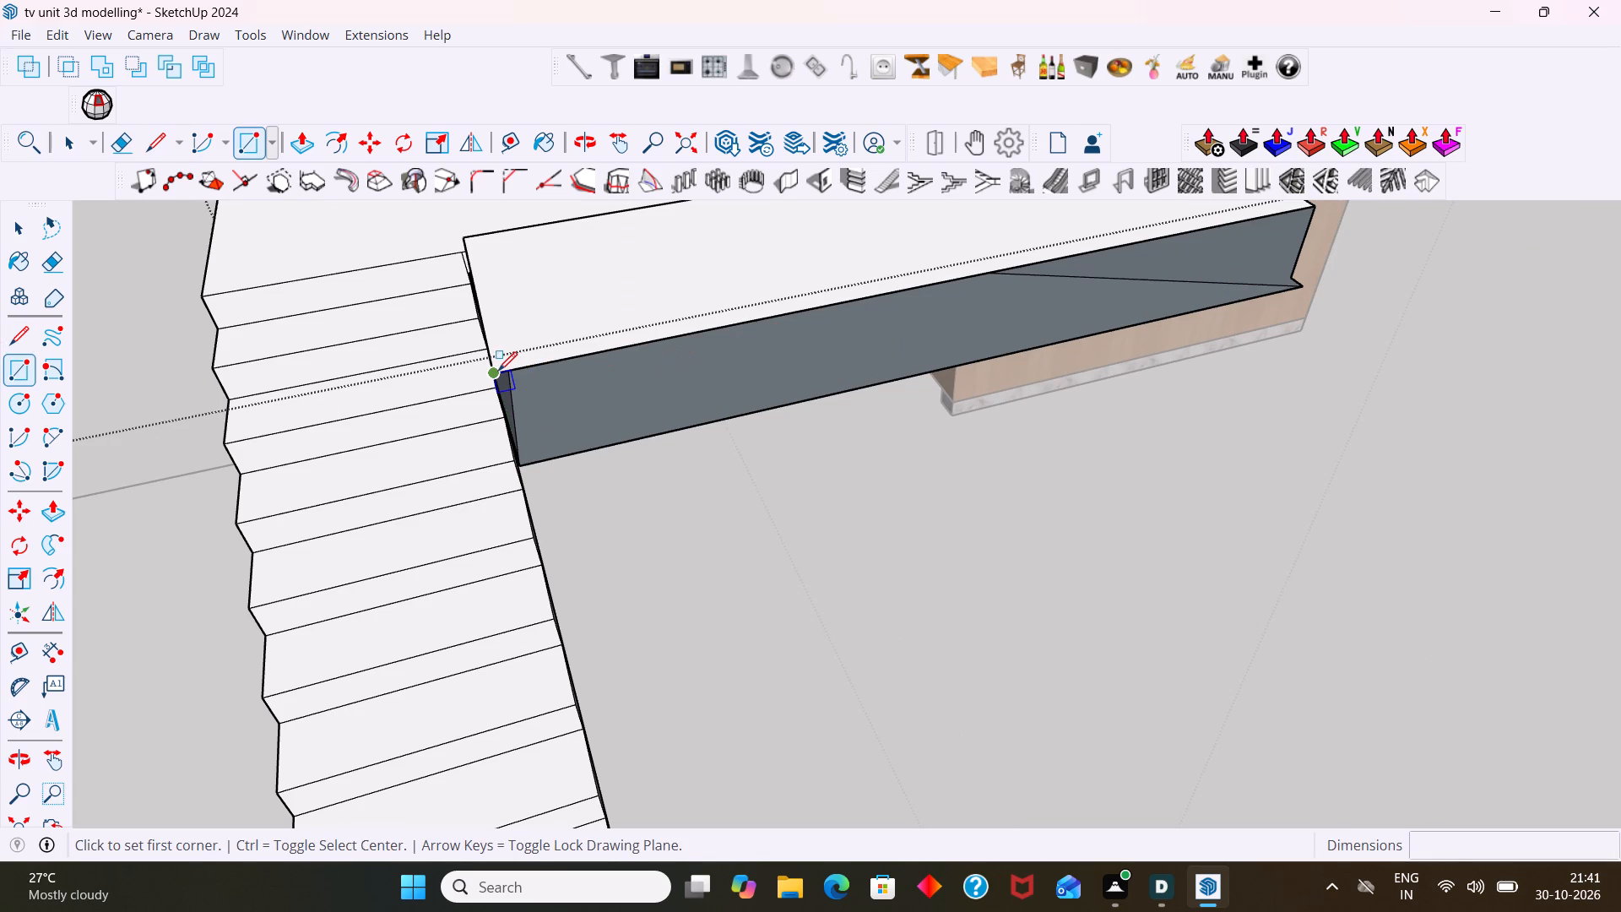
click(498, 371)
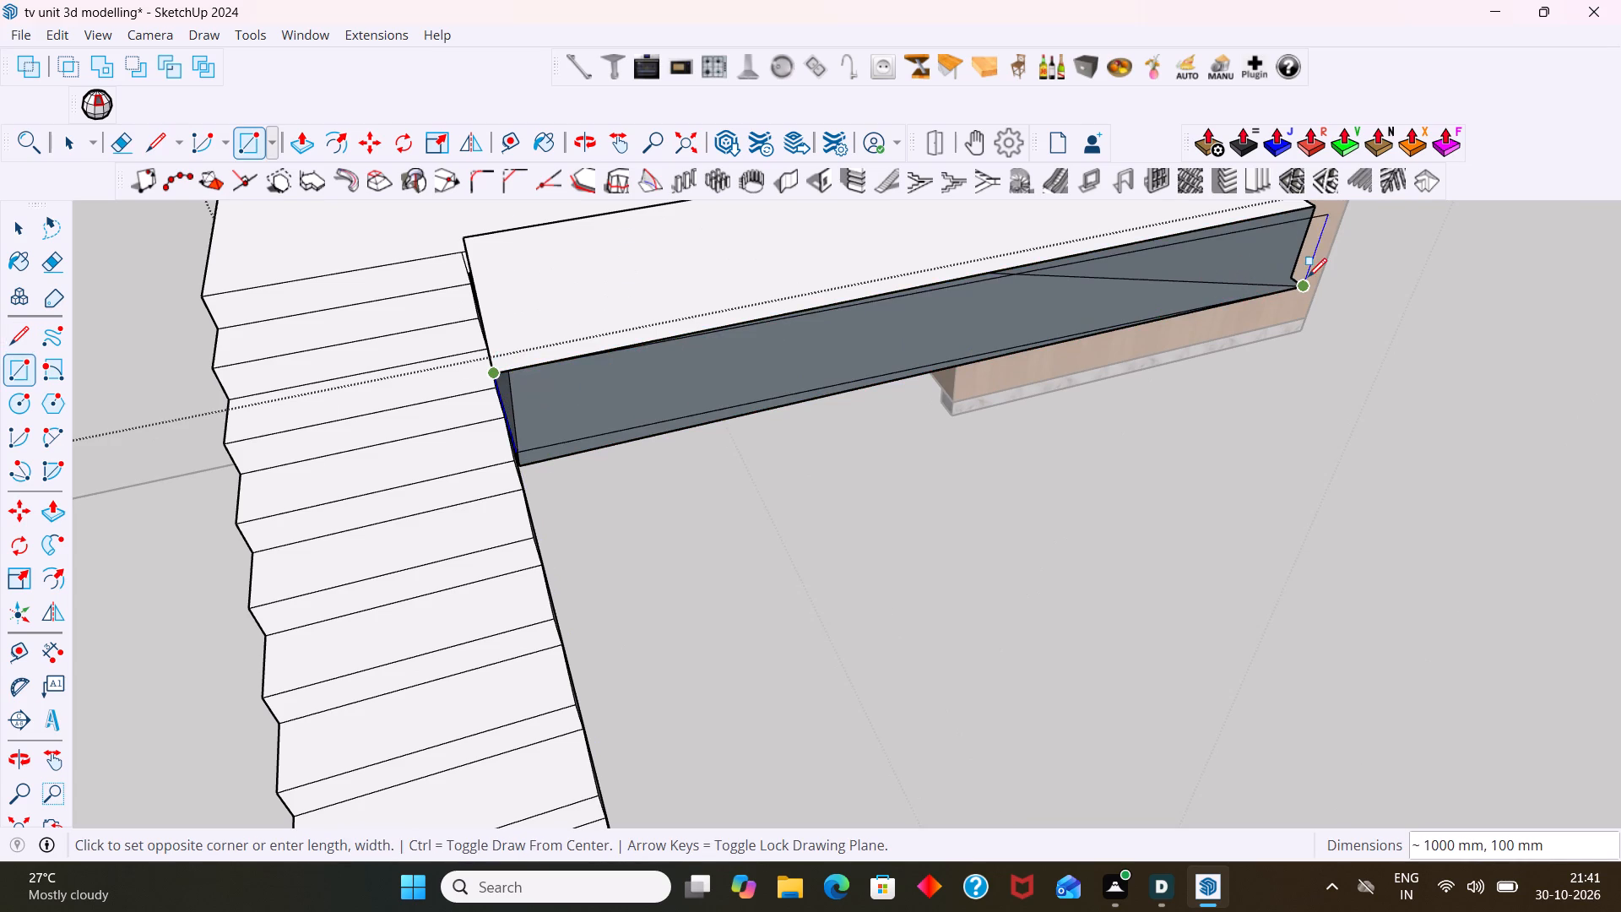
click(1288, 279)
key(space)
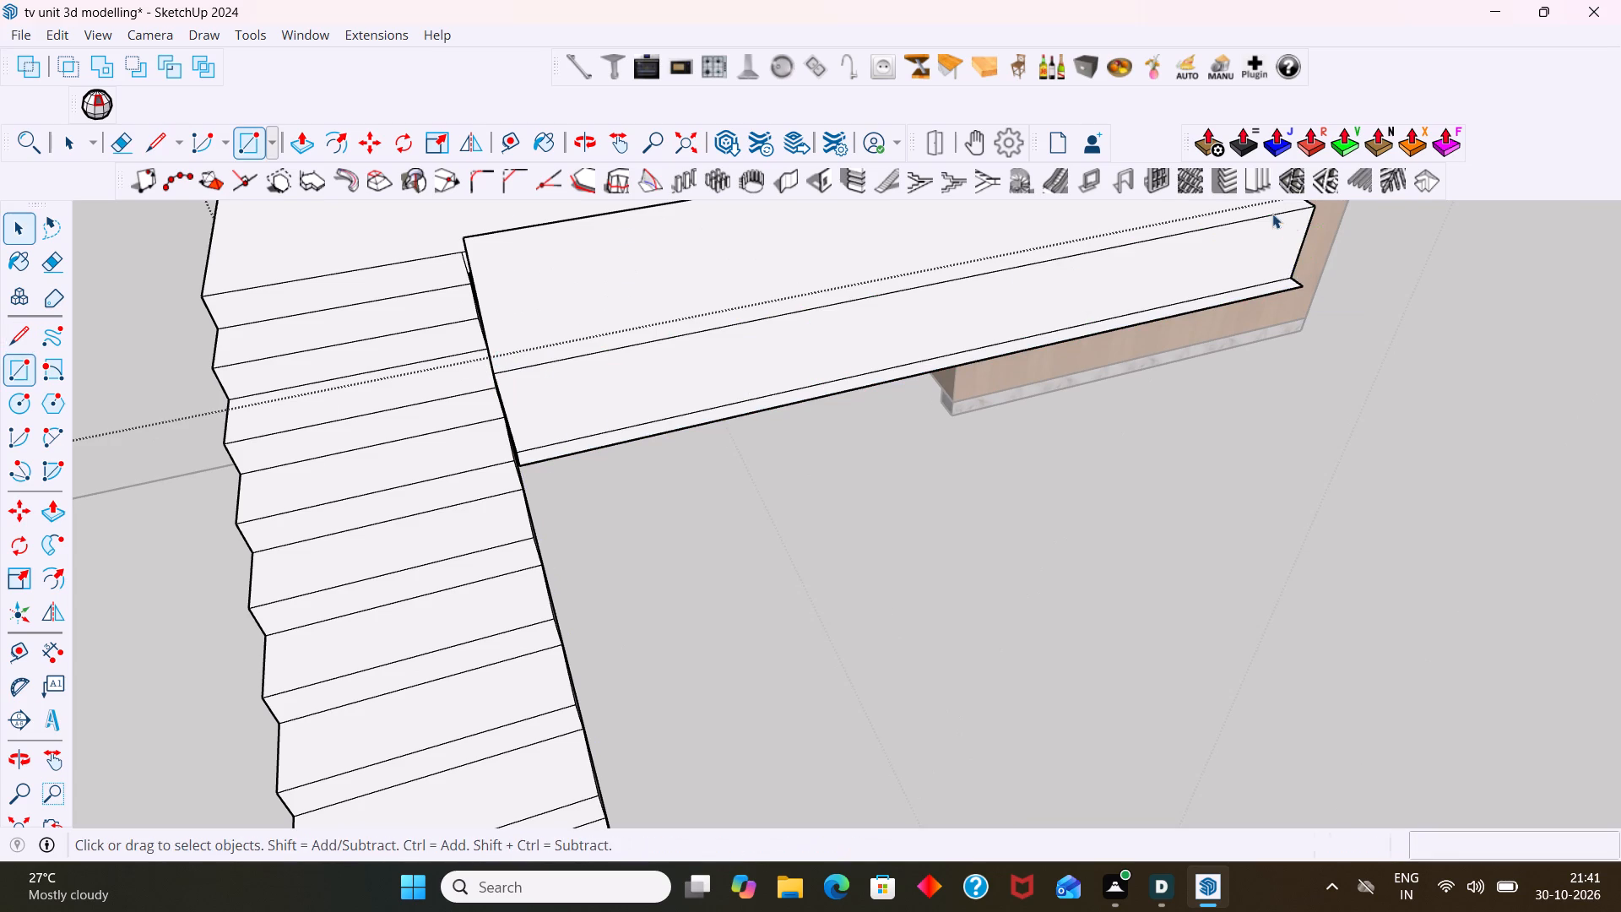
Push/Pull the new end face of the top step outward by 3' to form an upper landing.
scroll(1226, 234, down, 3)
middle_drag(1137, 311, 1288, 193)
scroll(789, 413, up, 3)
middle_drag(635, 451, 761, 487)
scroll(1069, 534, up, 3)
scroll(913, 599, down, 7)
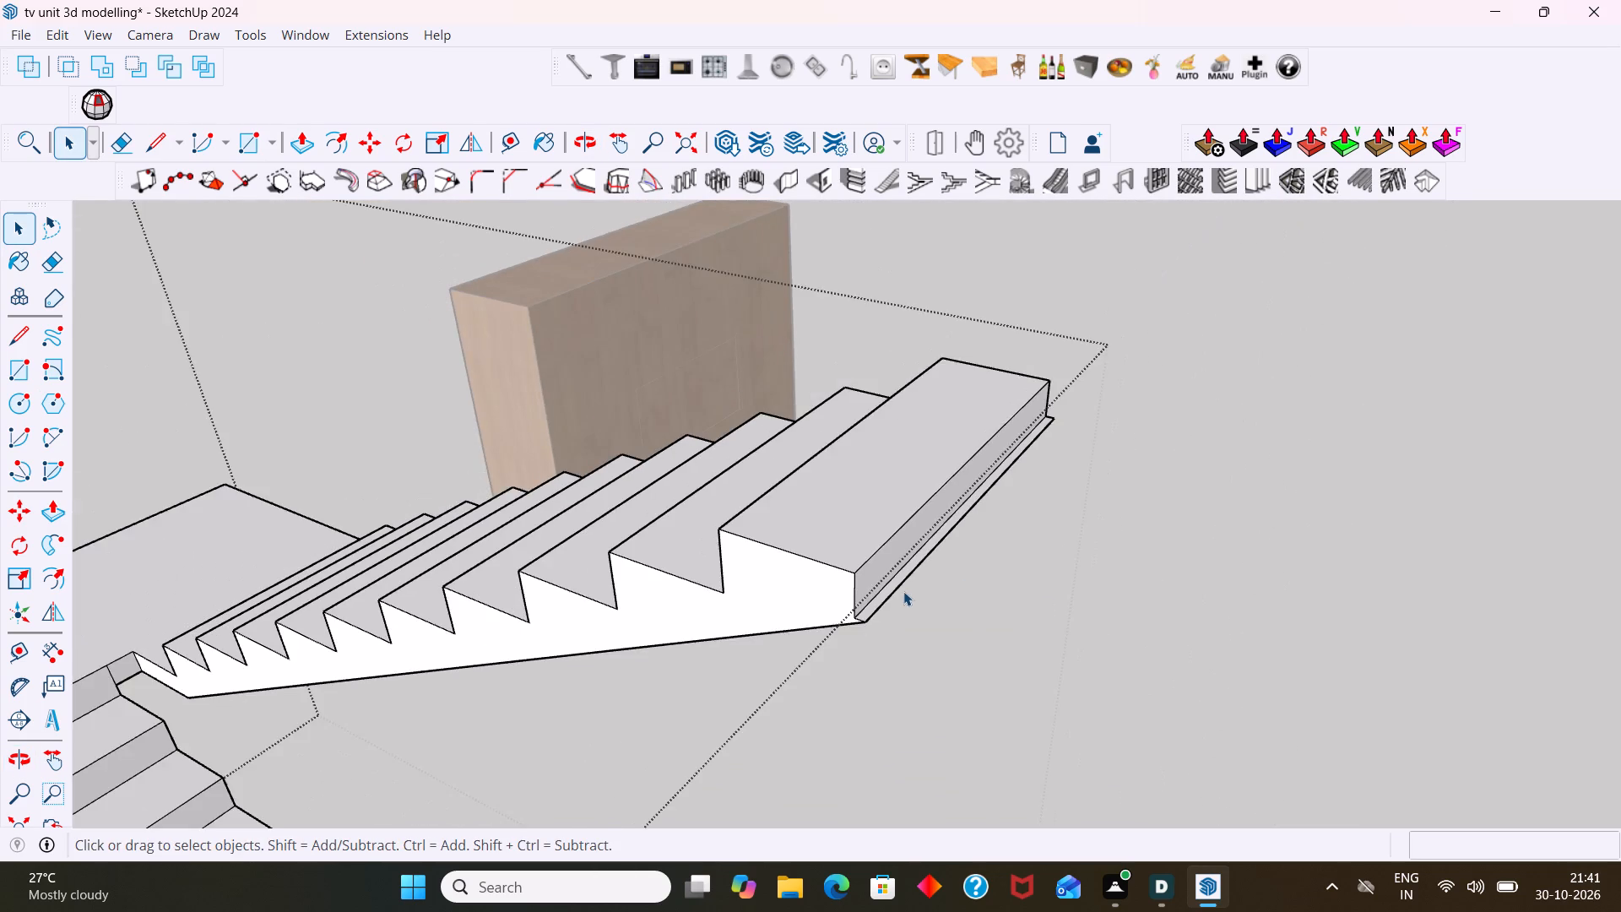
scroll(903, 591, up, 2)
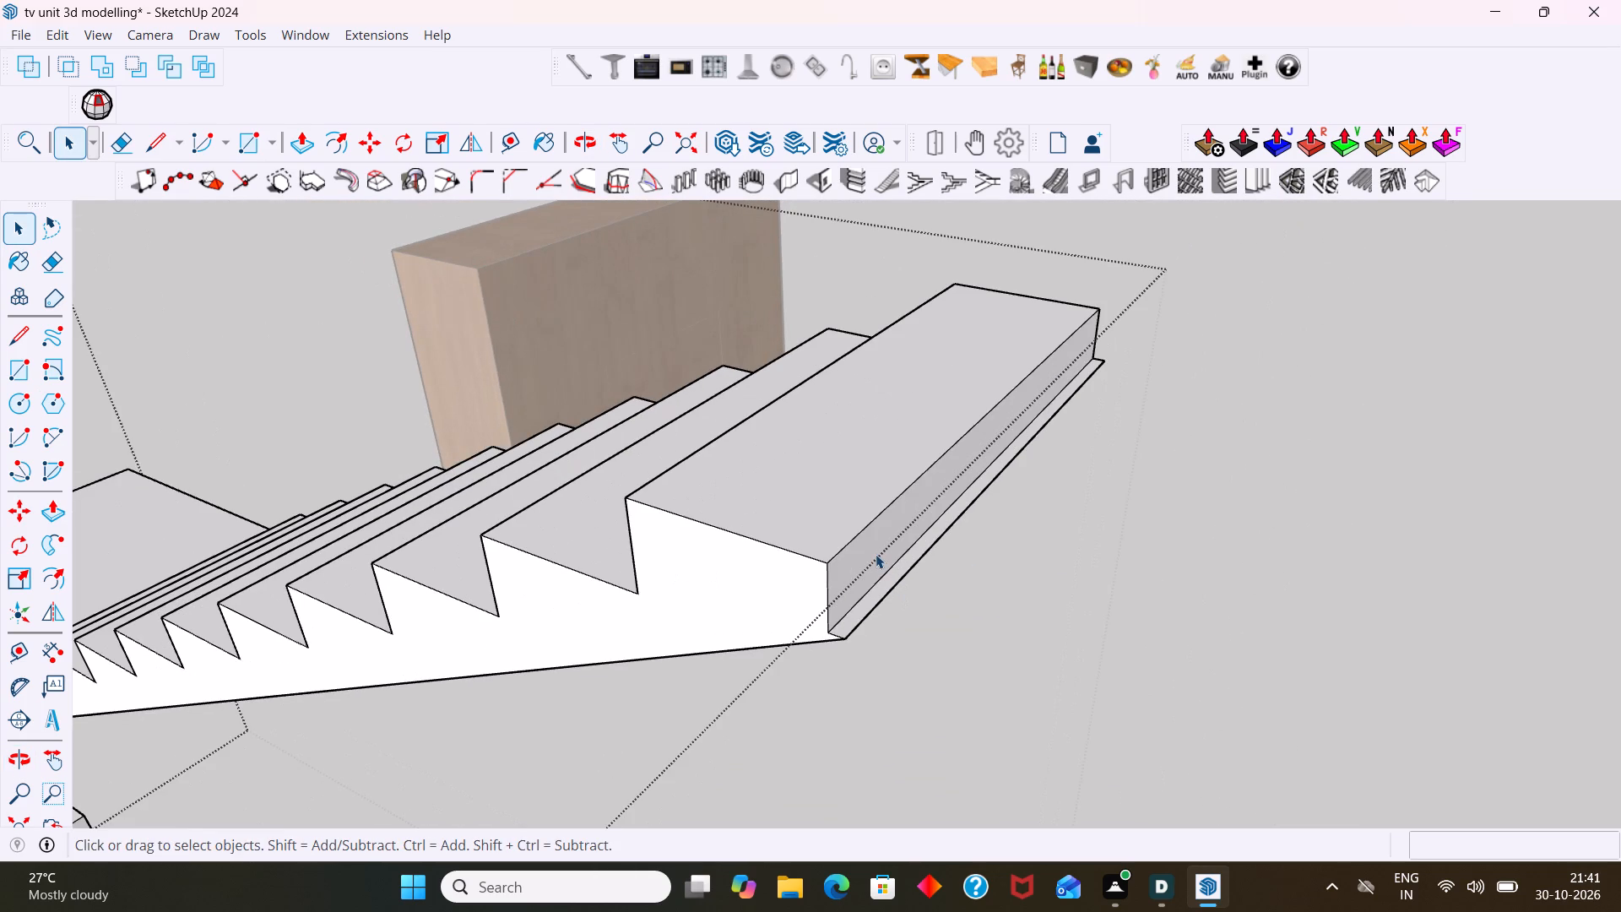
click(876, 554)
key(p)
click(876, 554)
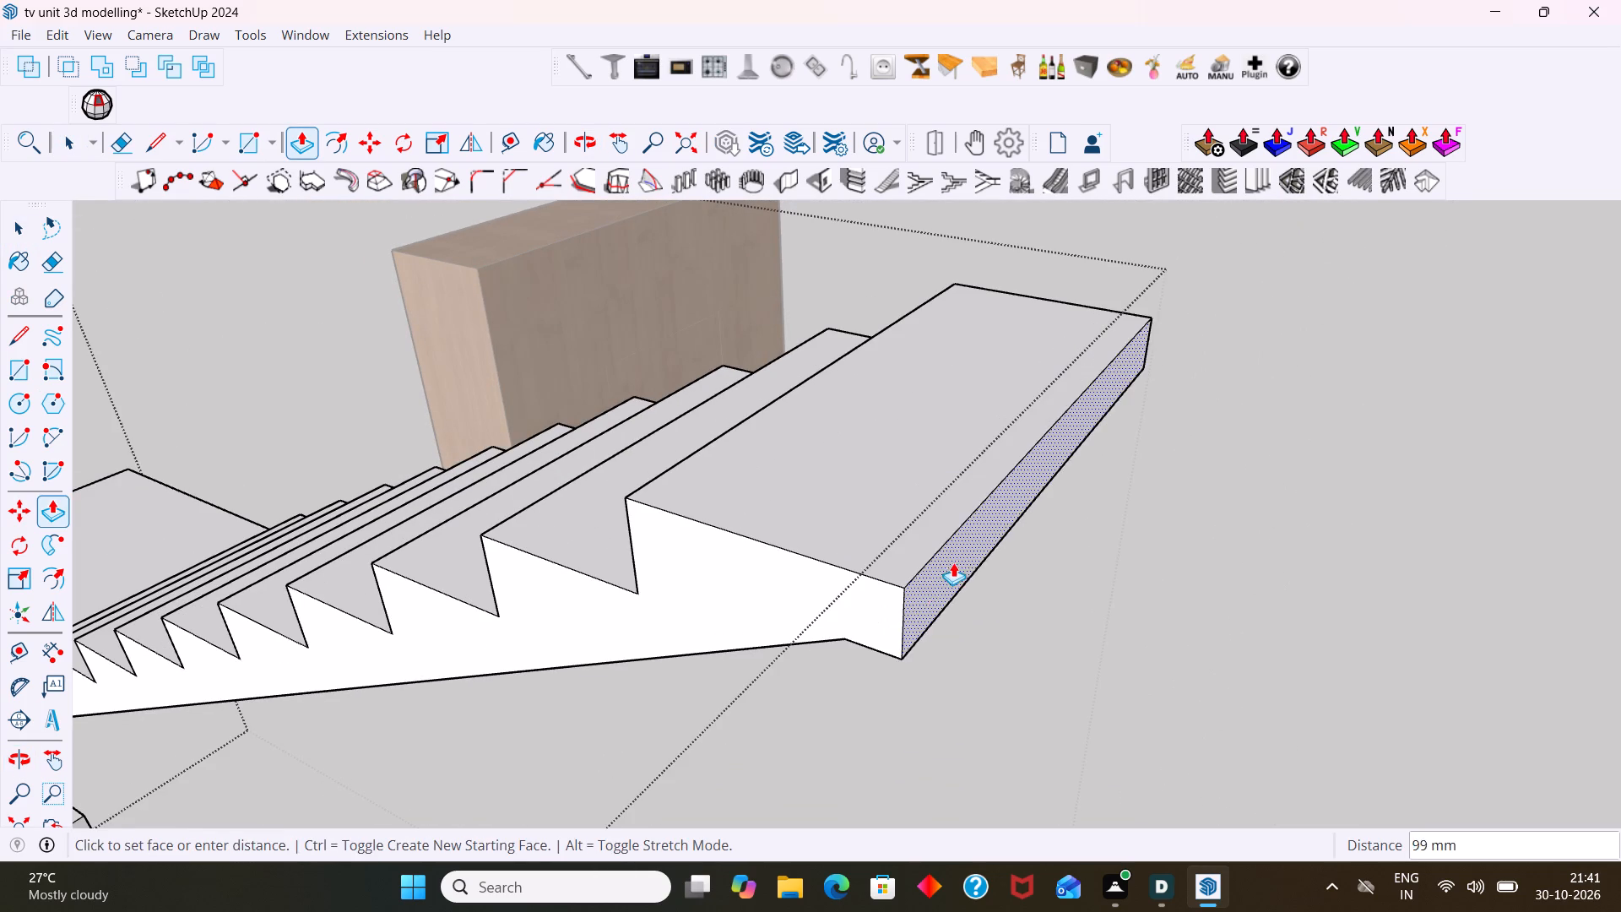
middle_drag(969, 540, 817, 291)
middle_drag(914, 323, 1028, 444)
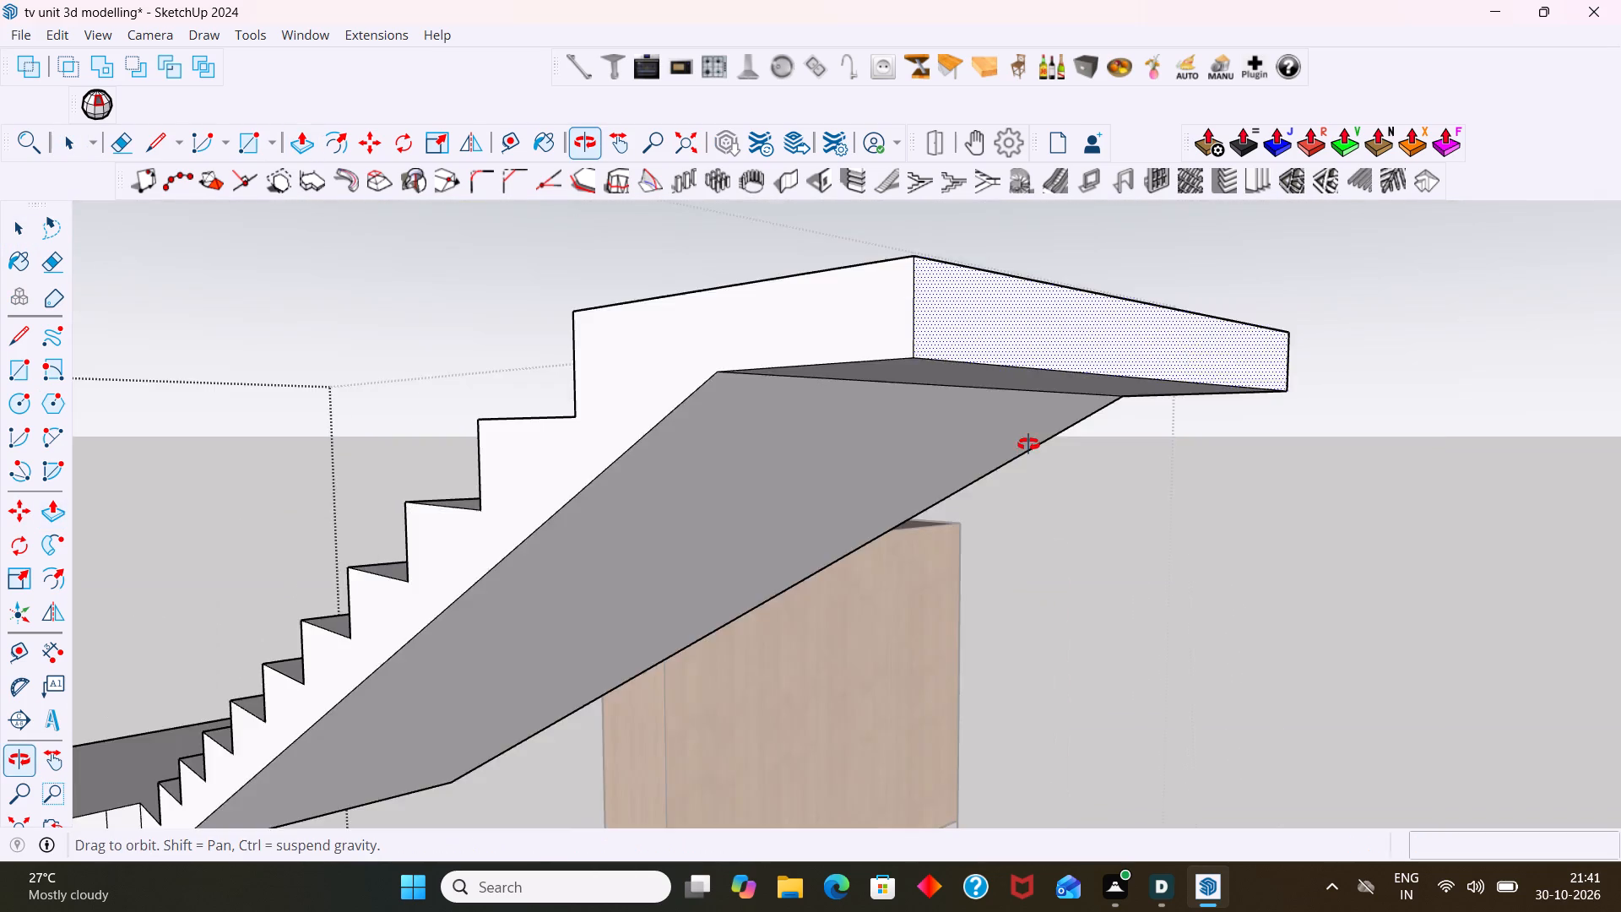
middle_drag(1028, 444, 1163, 540)
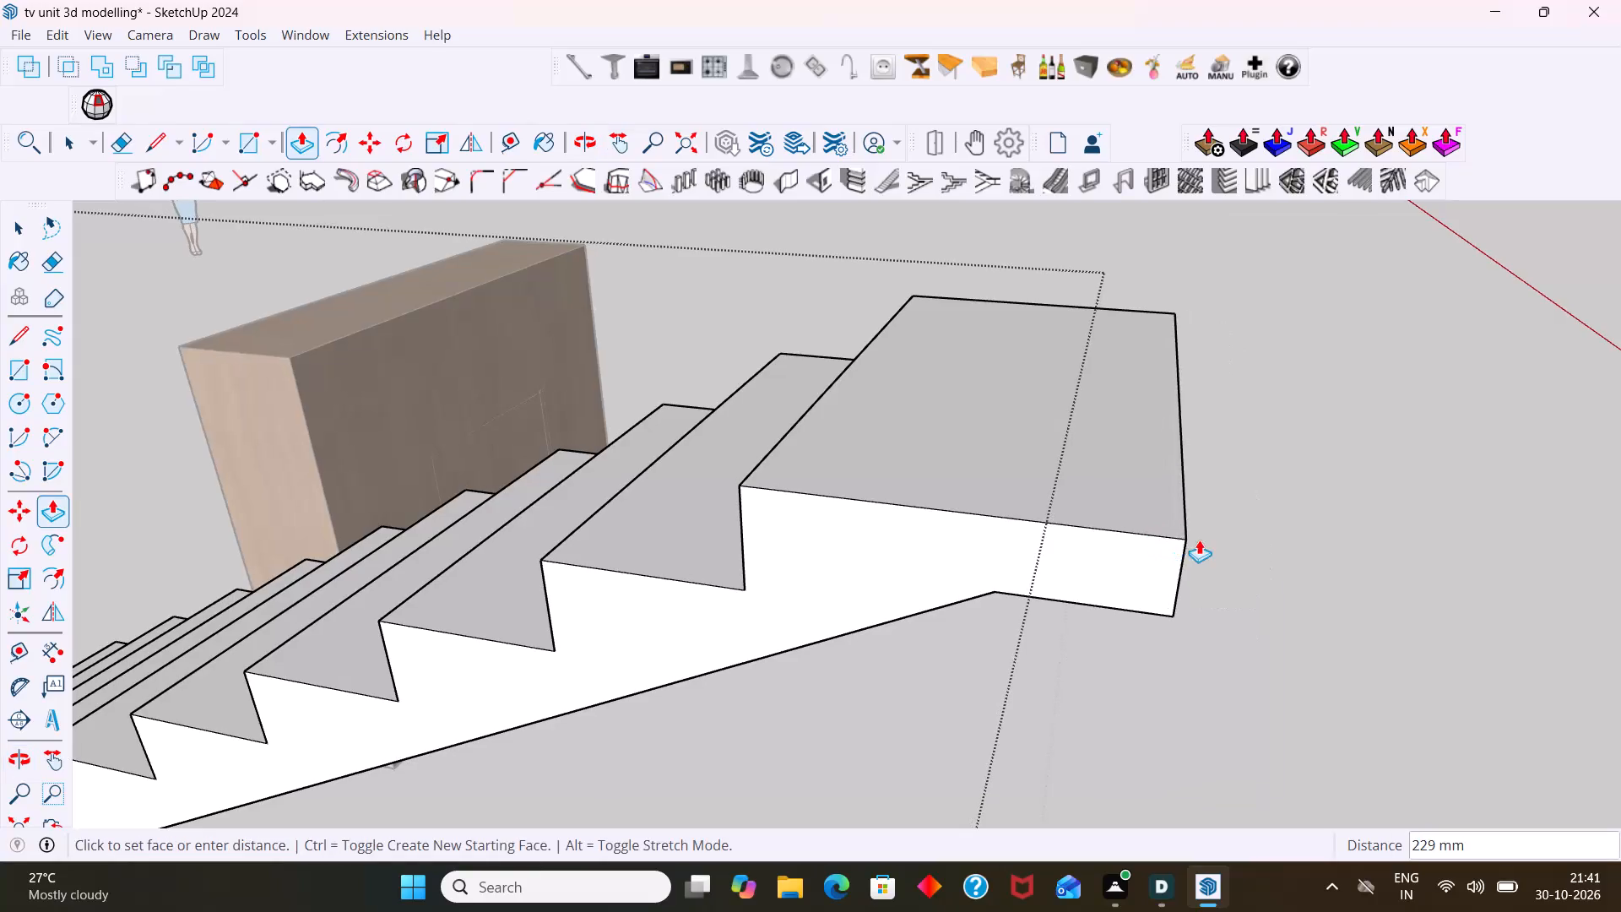
key(3)
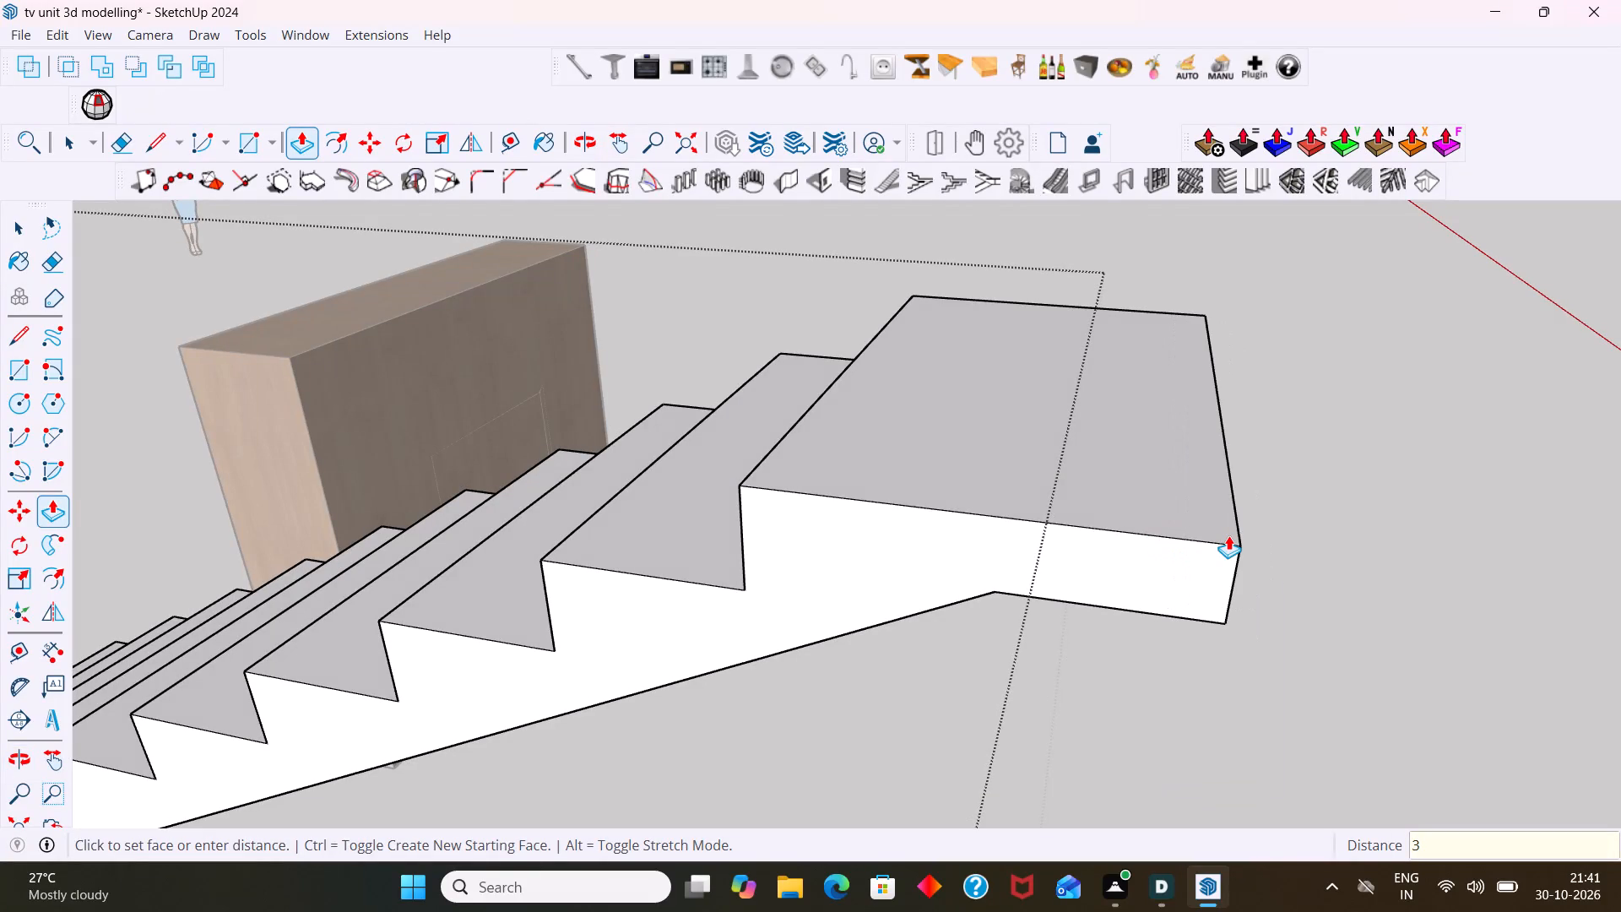
key(shift+quotedbl)
key(BackSpace)
key(BackSpace)
text(3')
key(Return)
scroll(1228, 533, down, 13)
key(space)
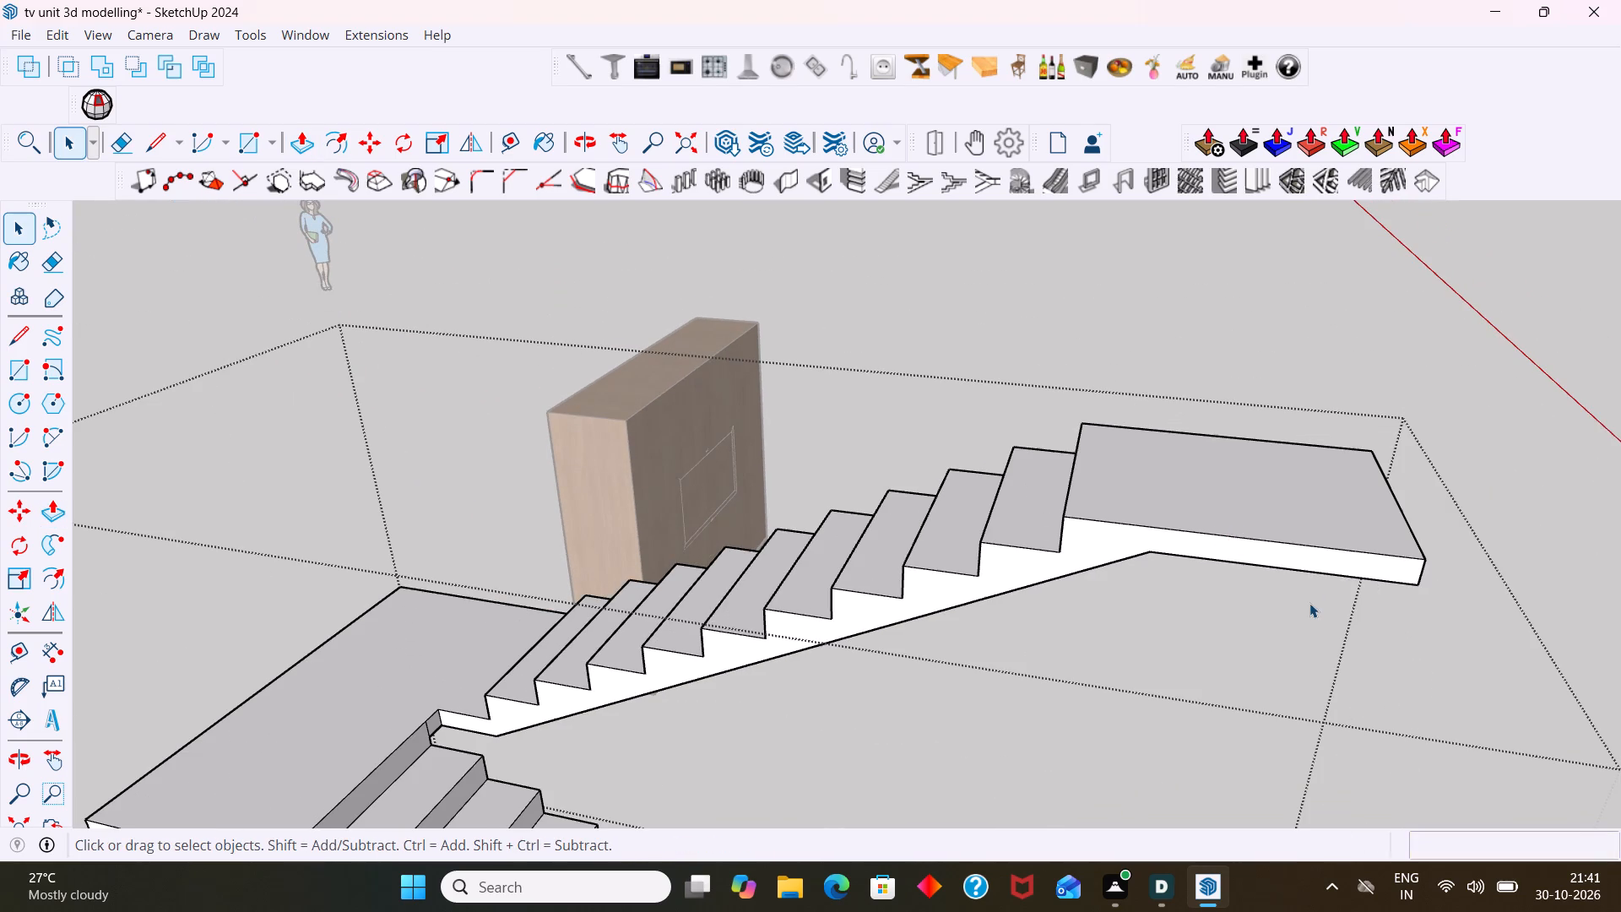
Examine the whole staircase with its upper landing from the side, above and a distance.
click(1304, 604)
scroll(1302, 595, down, 7)
middle_drag(1231, 660, 1450, 532)
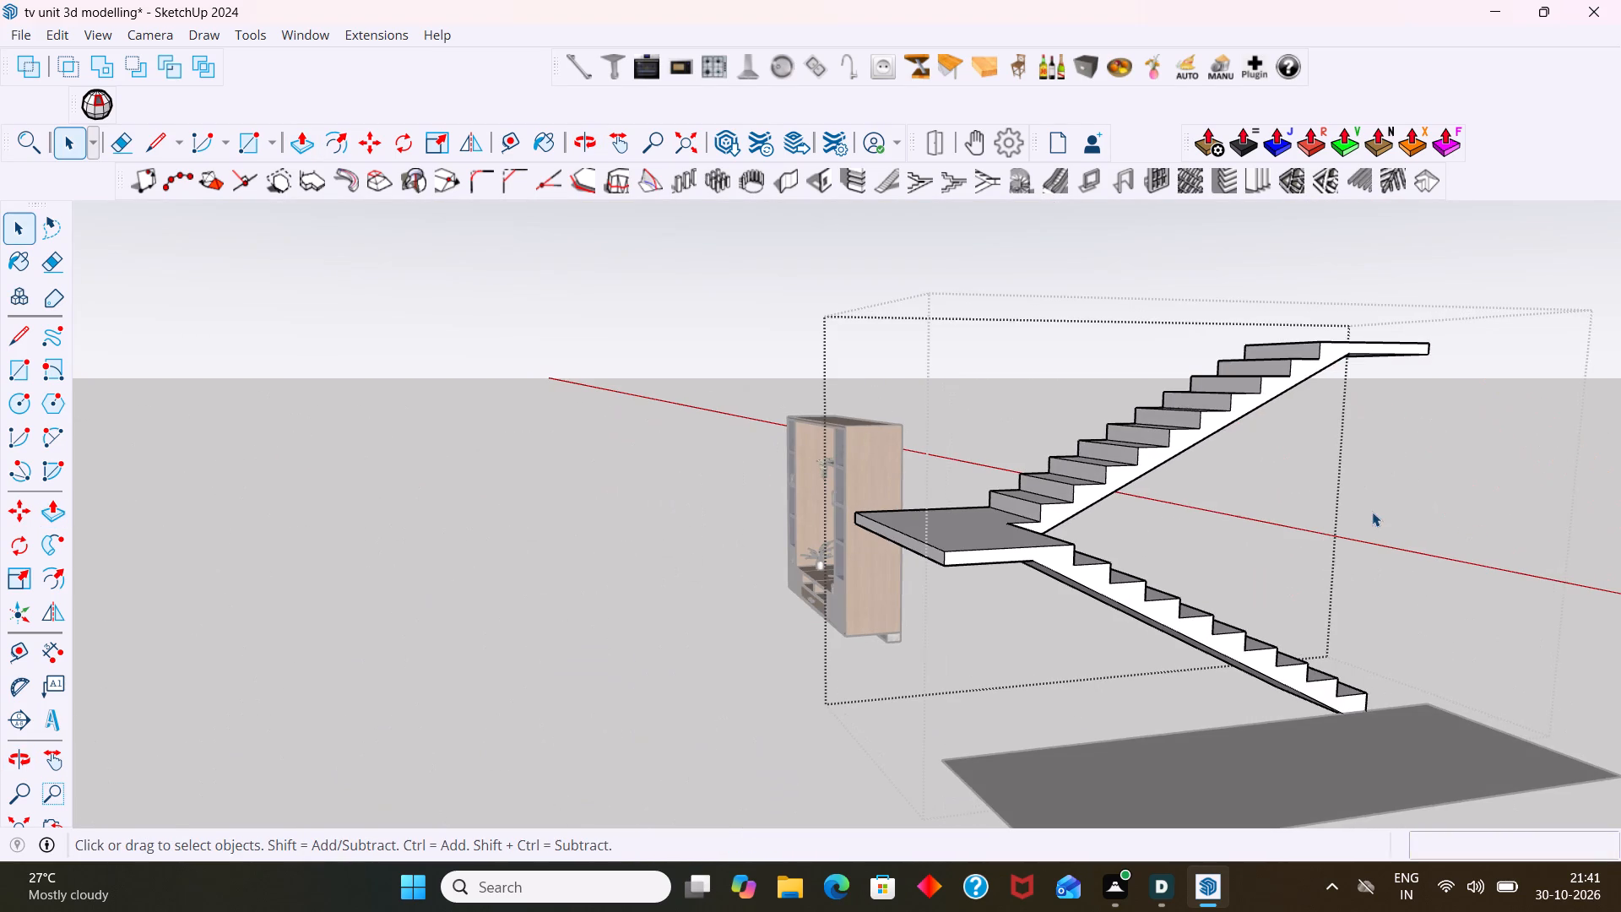
click(1380, 510)
scroll(1435, 456, down, 2)
middle_drag(1431, 439, 1223, 581)
scroll(1151, 607, up, 2)
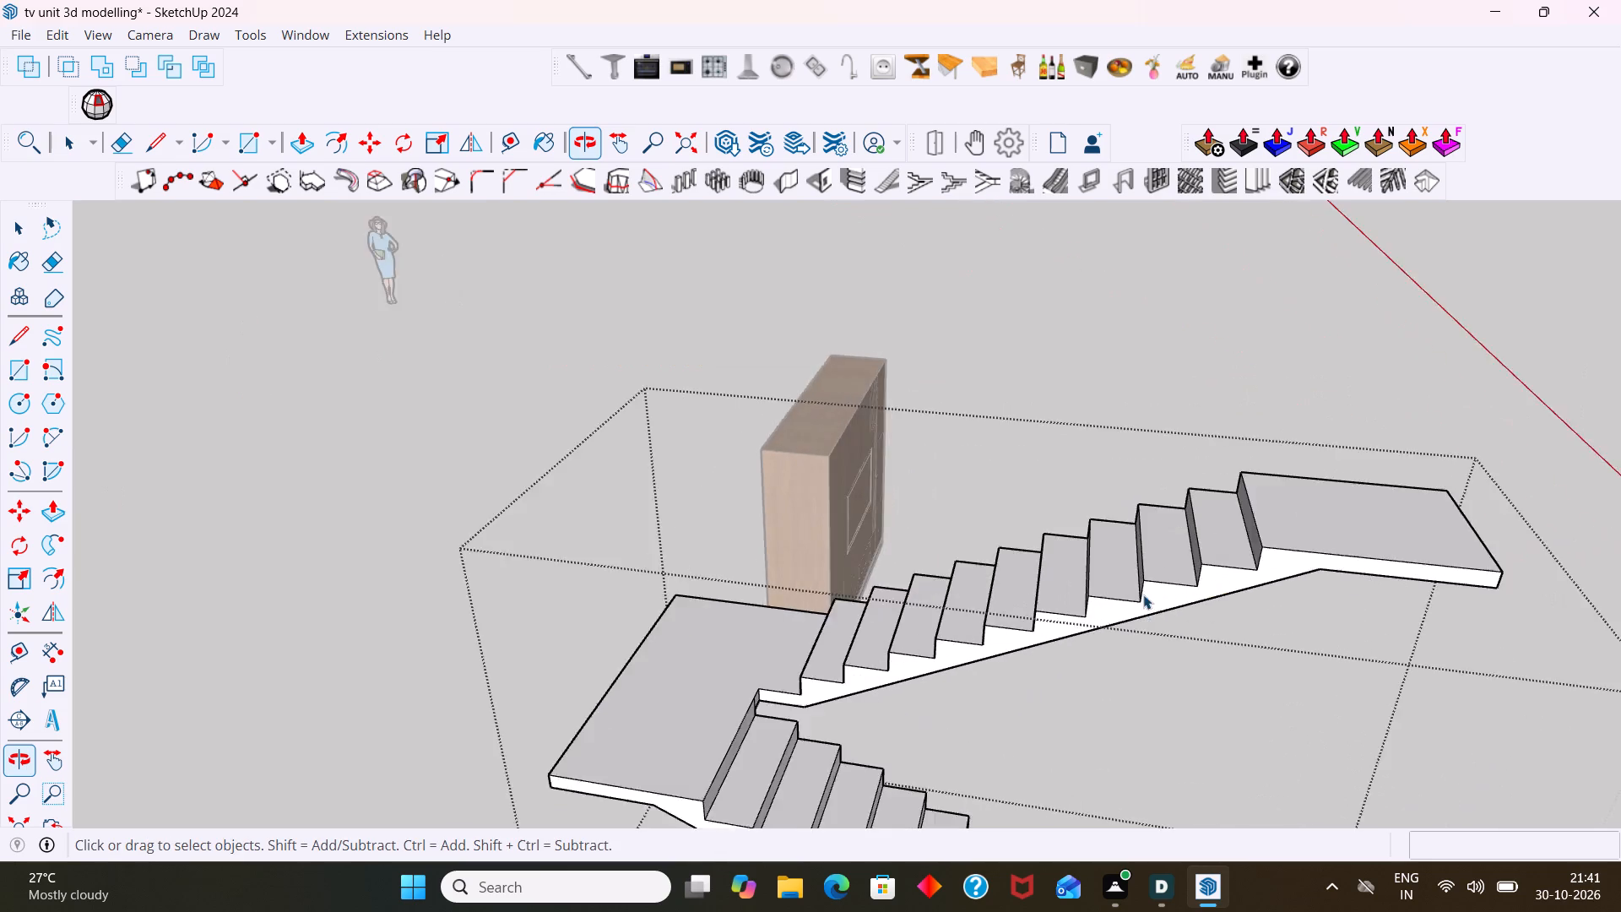
scroll(1143, 594, up, 3)
scroll(1136, 583, down, 15)
middle_drag(1291, 701, 1247, 473)
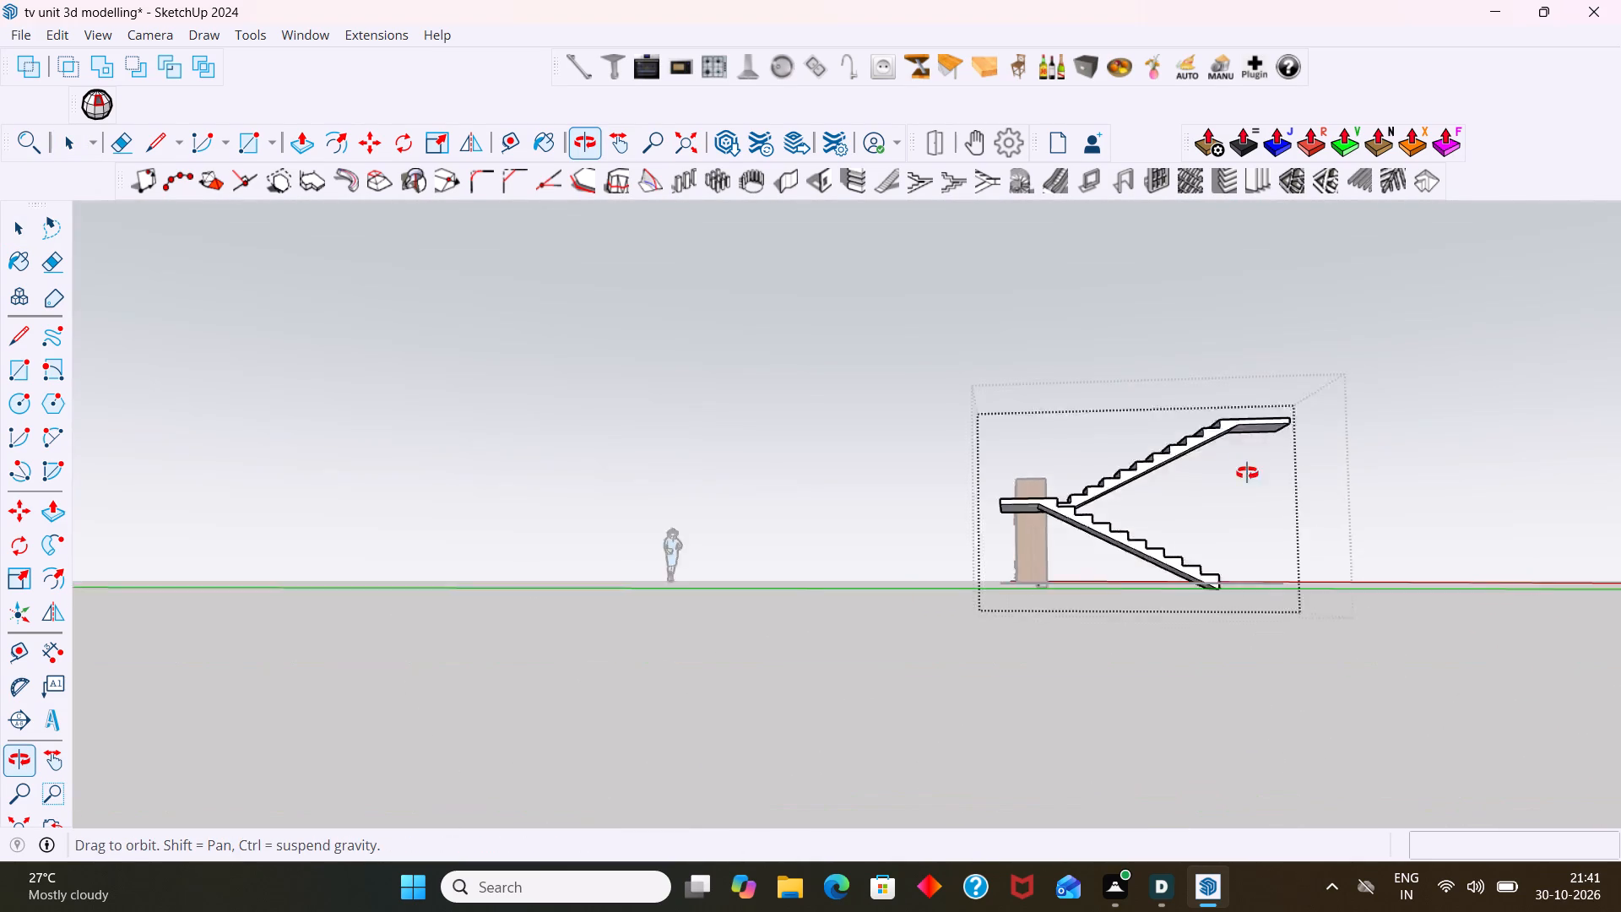
middle_drag(1247, 473, 1331, 535)
scroll(1331, 535, down, 5)
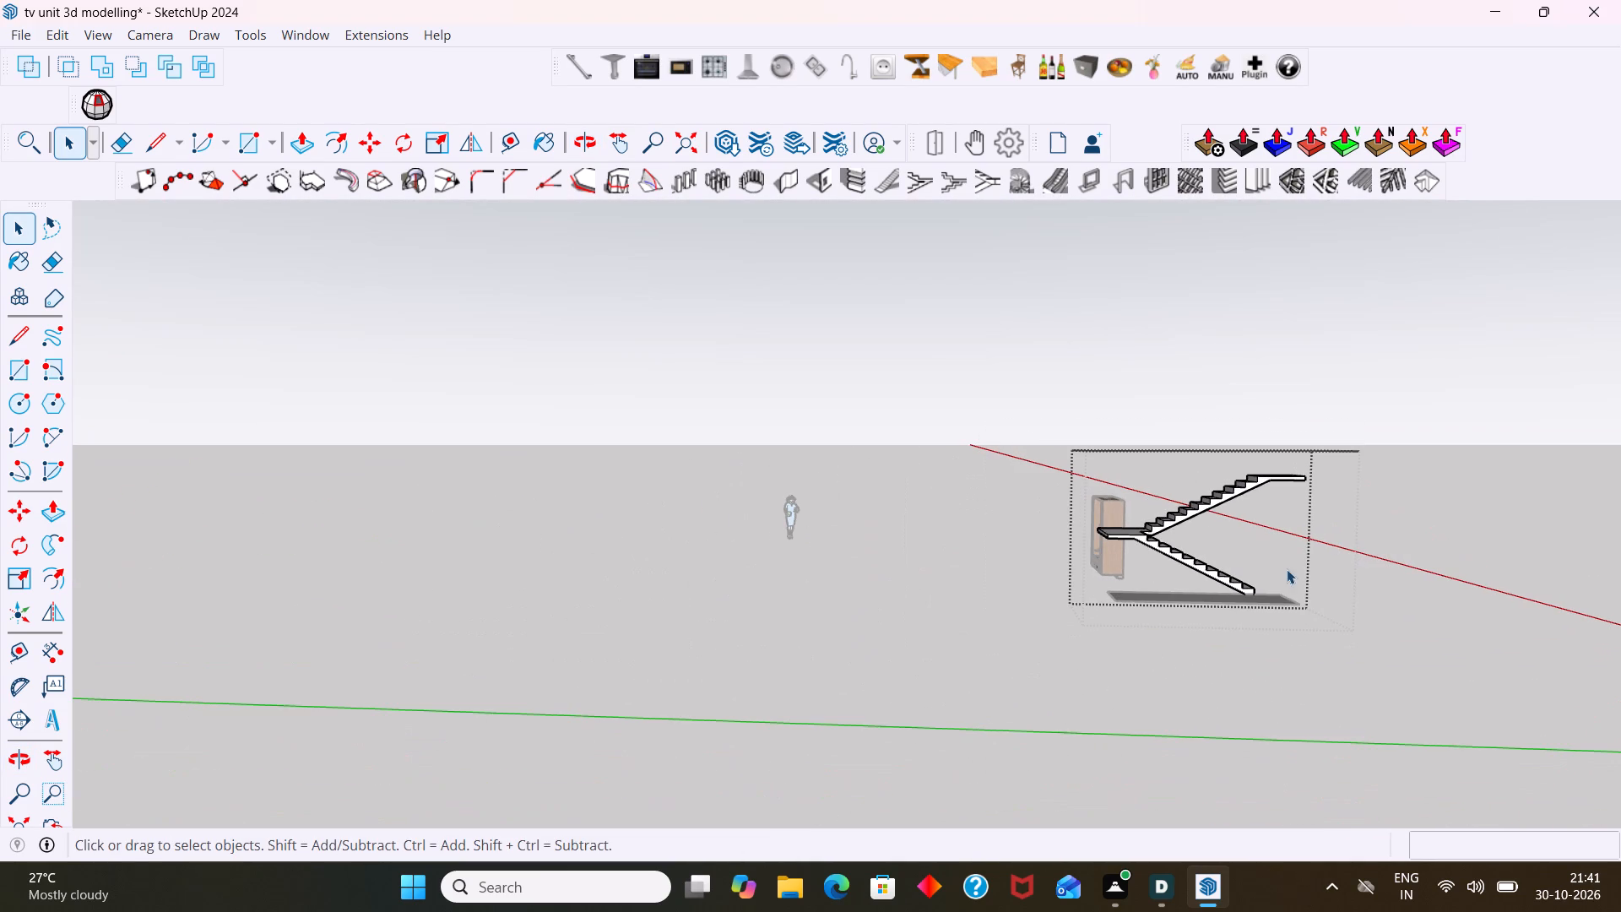
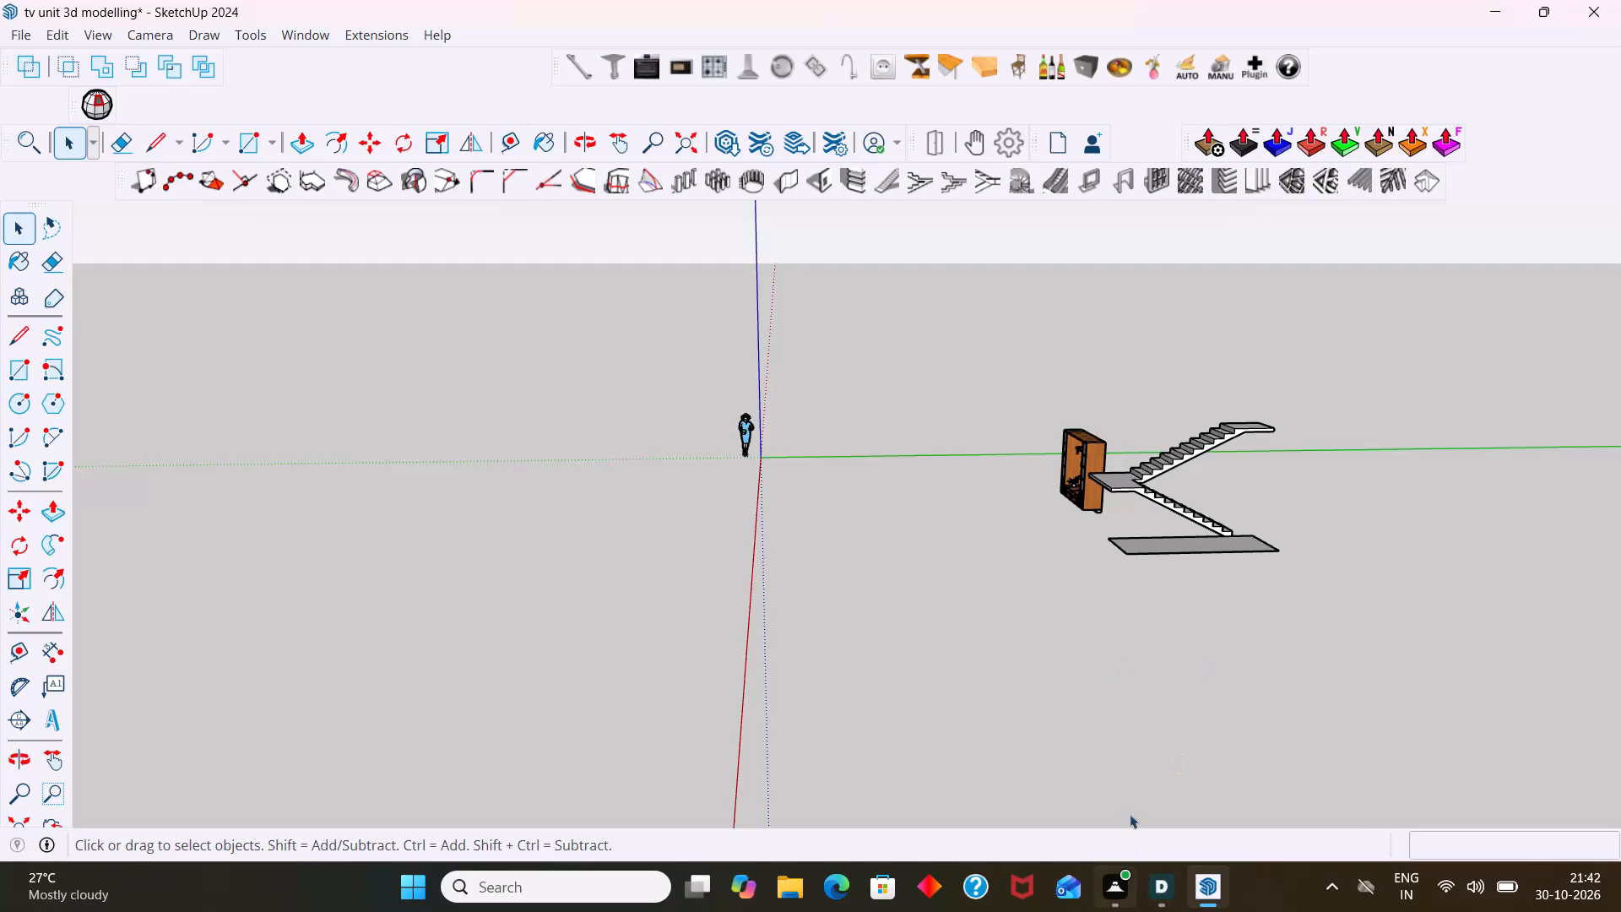
Delete the flat rectangle at the foot of the lower flight, both its face and its boundary edges.
scroll(1117, 555, up, 14)
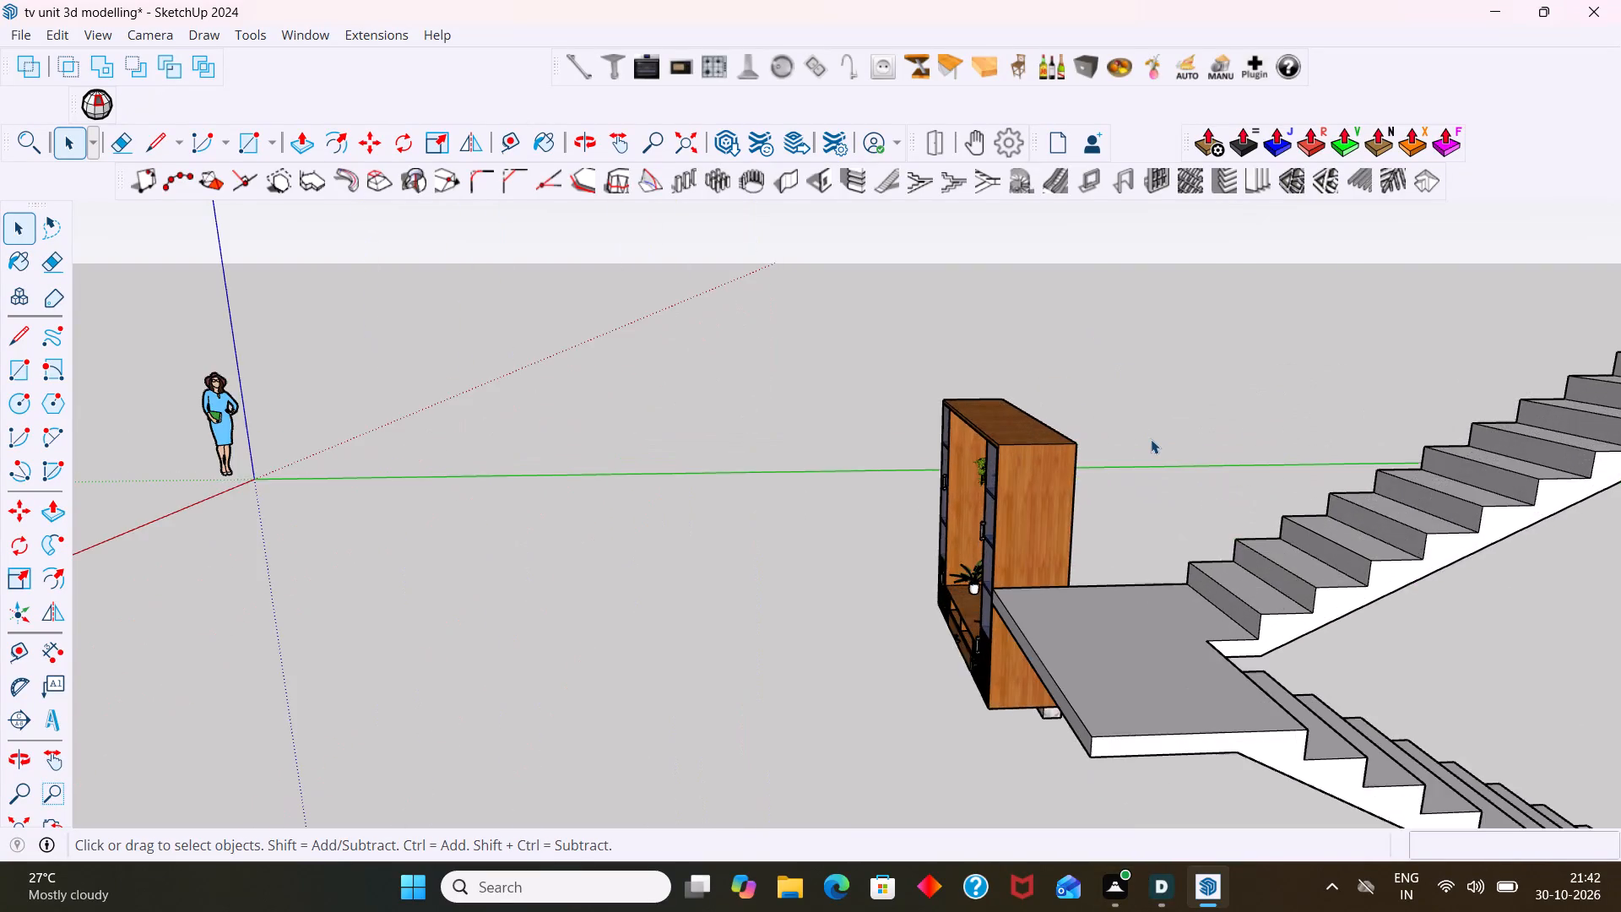
scroll(1151, 439, down, 4)
middle_drag(1221, 605, 1437, 627)
click(1464, 699)
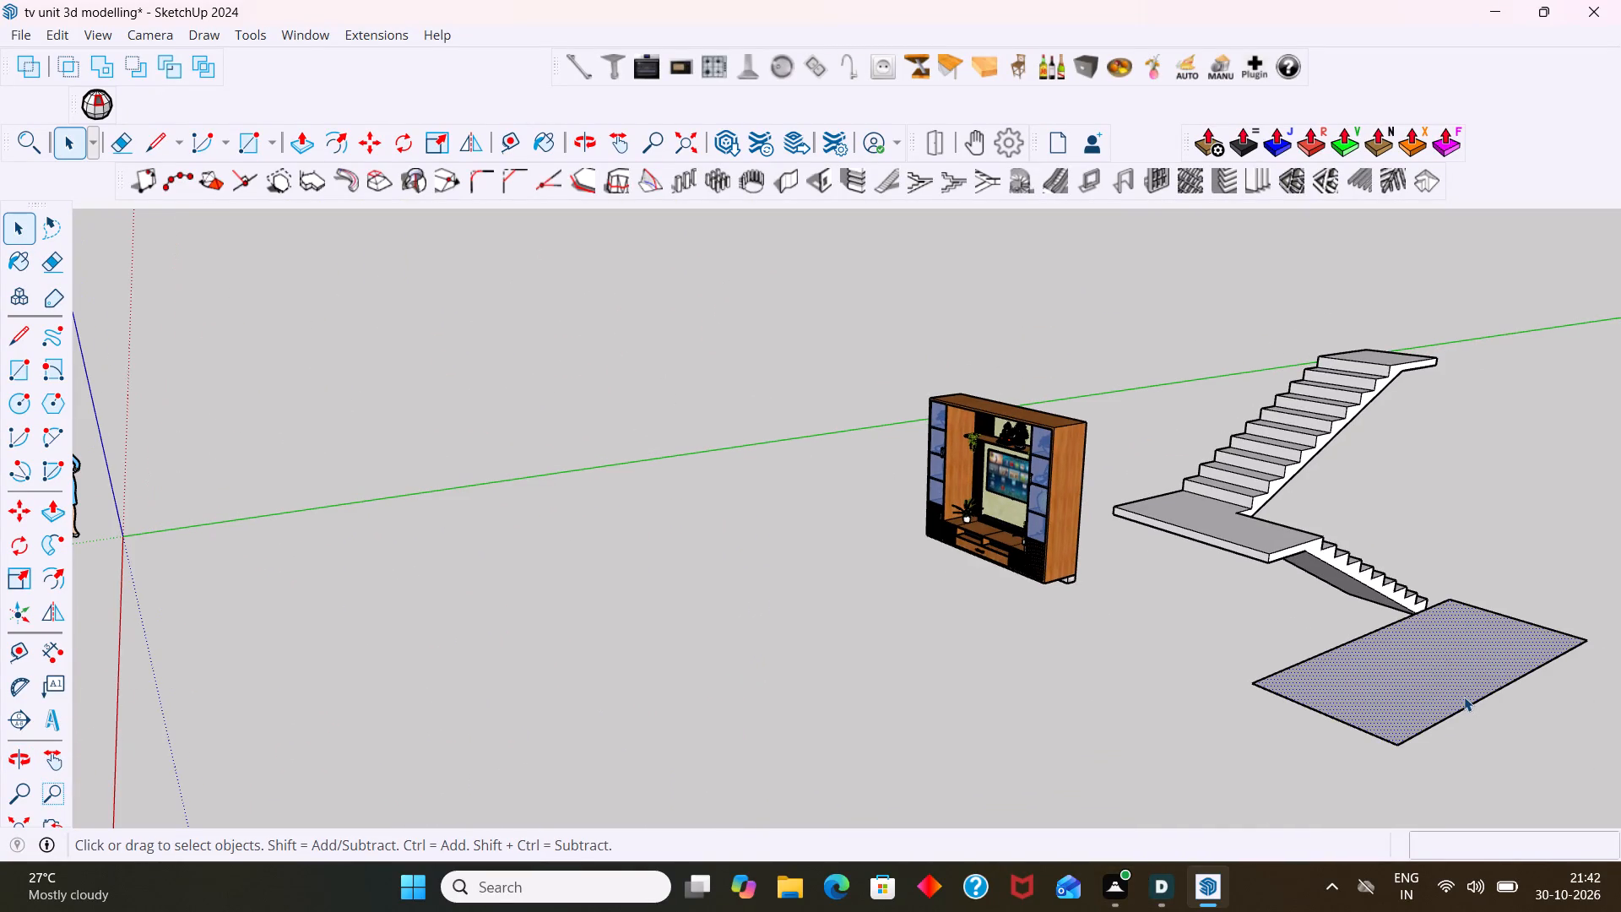
key(Delete)
drag(1377, 649, 1360, 631)
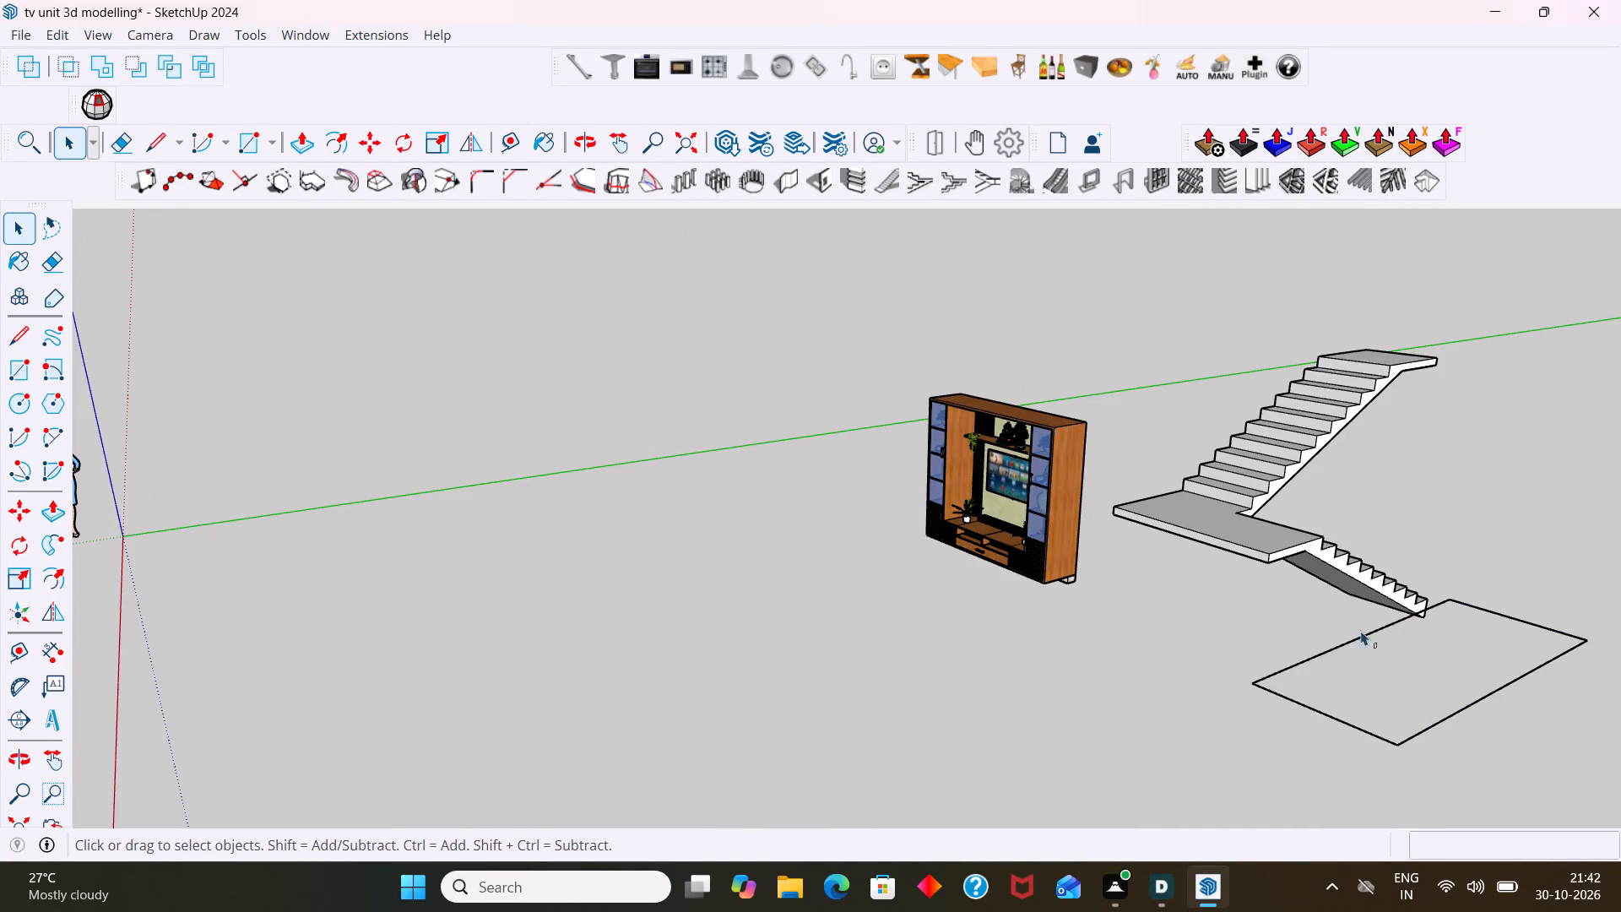
drag(1360, 631, 1356, 628)
key(Delete)
key(e)
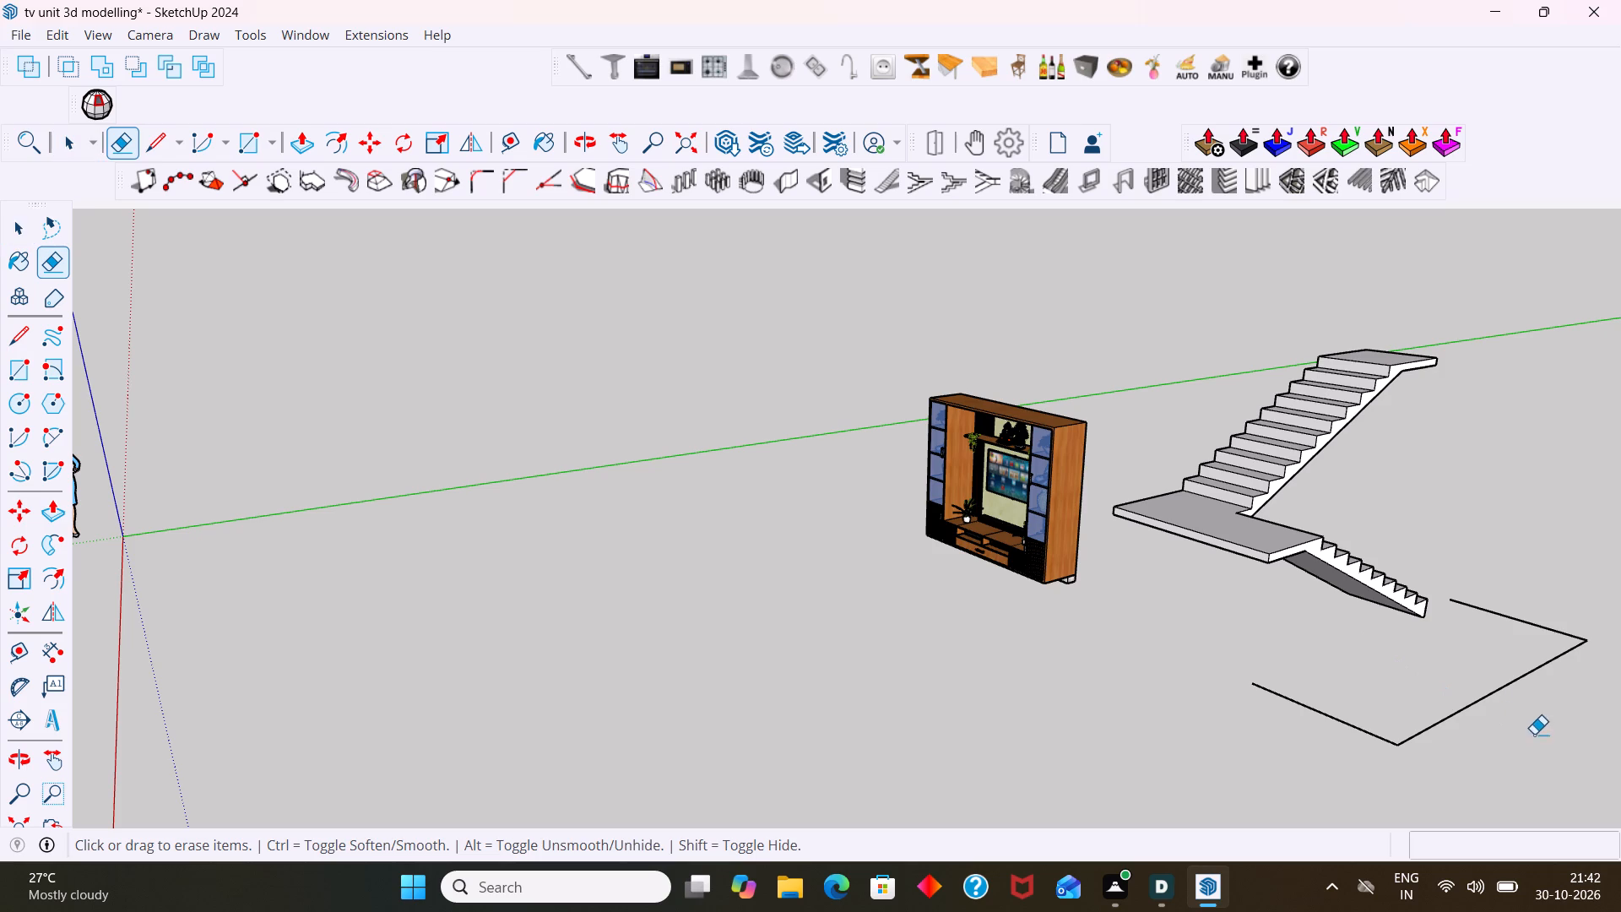
drag(1534, 730, 1457, 666)
drag(1525, 592, 1415, 726)
drag(1396, 729, 1318, 761)
Examine the staircase and the TV unit from the front, above, below and behind.
scroll(1344, 735, down, 5)
middle_drag(1283, 708, 1150, 747)
scroll(1120, 685, up, 4)
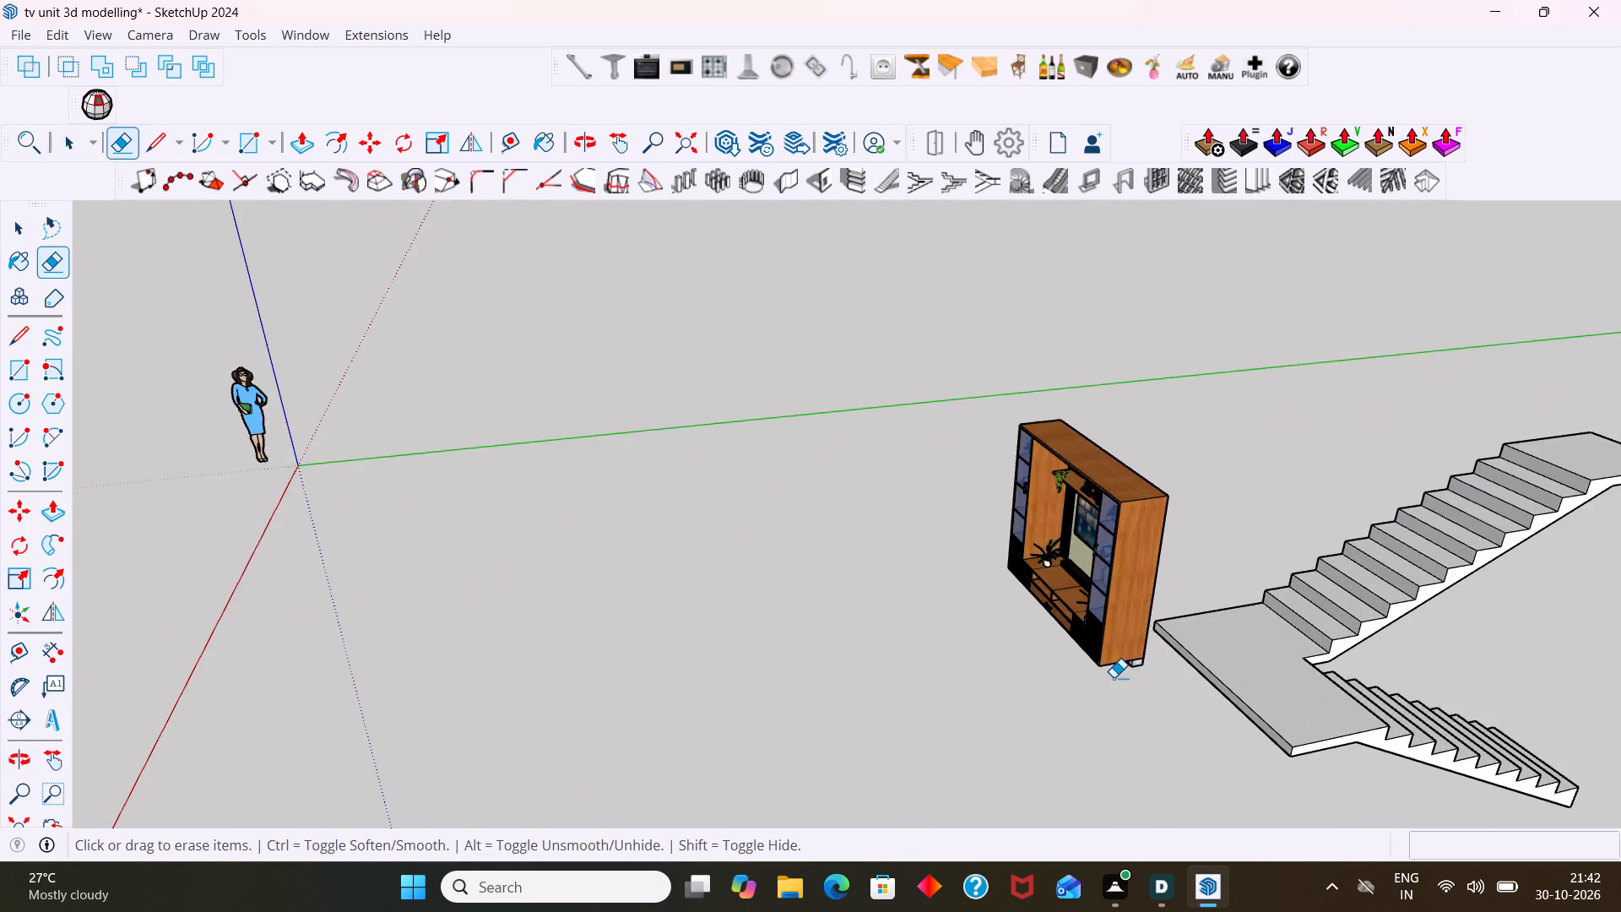
middle_drag(1114, 677, 1620, 600)
scroll(1054, 634, up, 6)
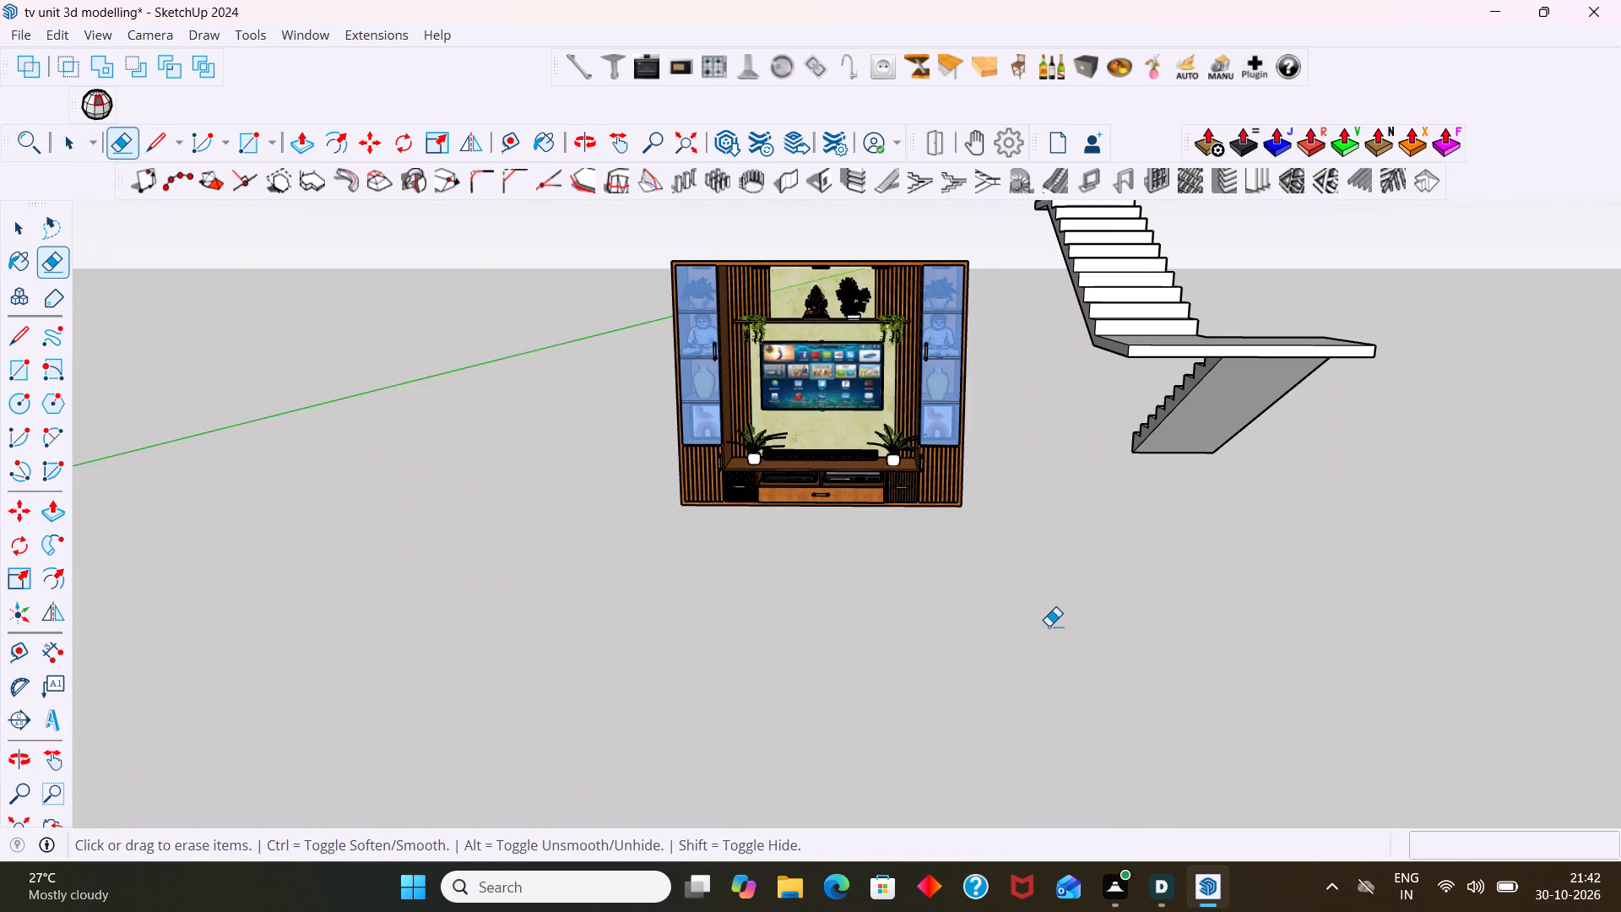
scroll(1042, 613, down, 8)
middle_drag(1185, 567, 1157, 709)
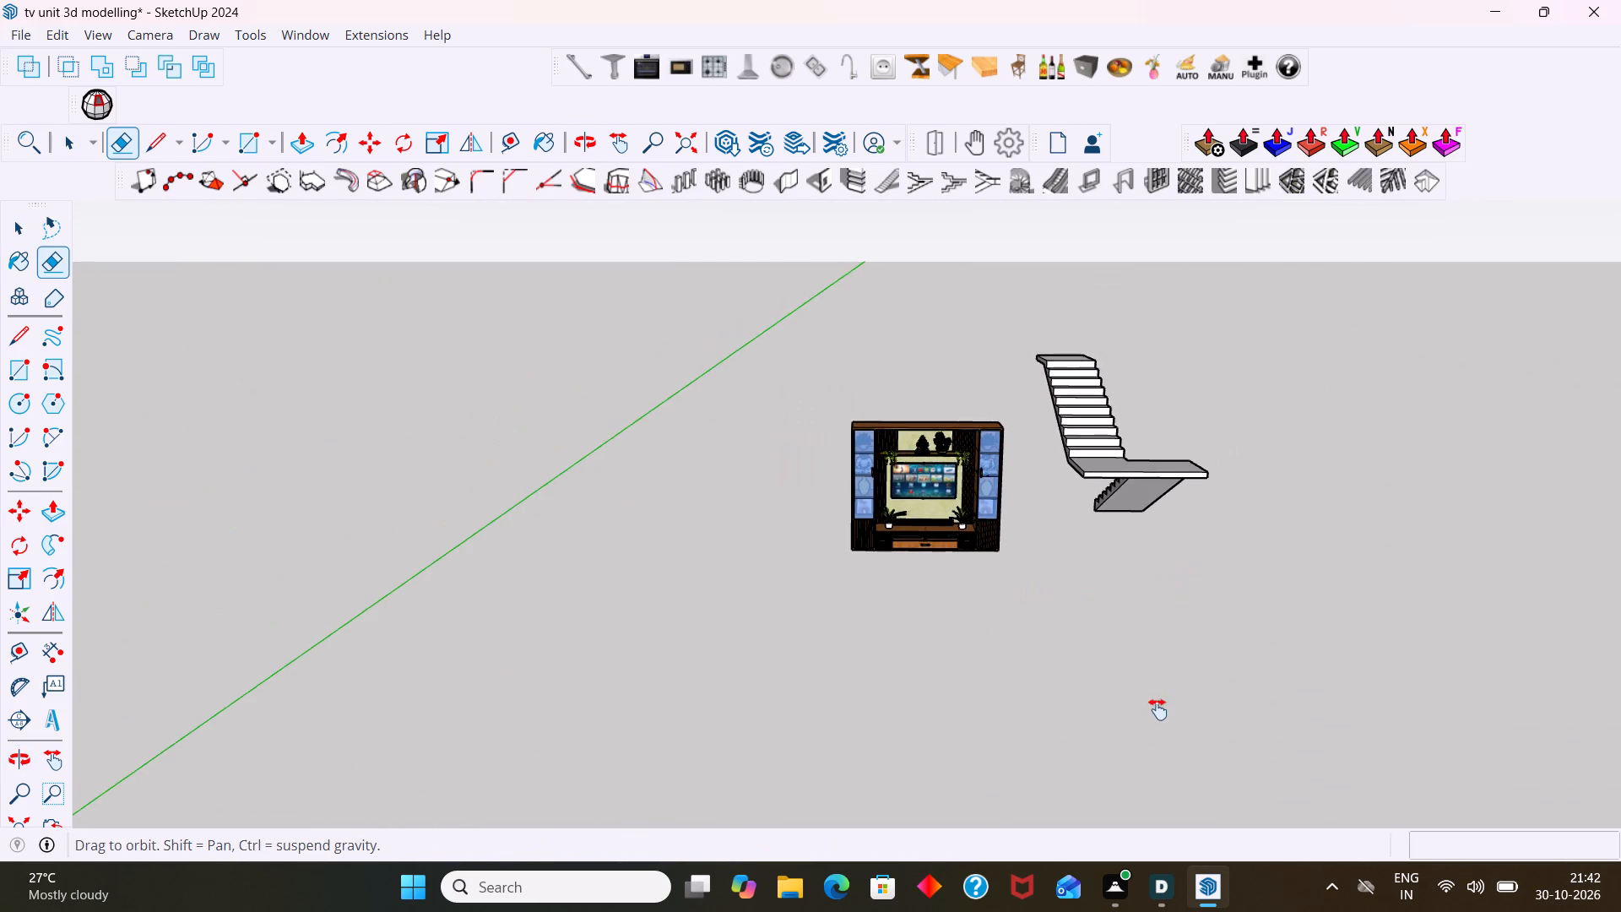
middle_drag(1157, 709, 1151, 740)
scroll(1147, 699, up, 2)
scroll(1147, 697, down, 6)
middle_drag(1163, 654, 1044, 628)
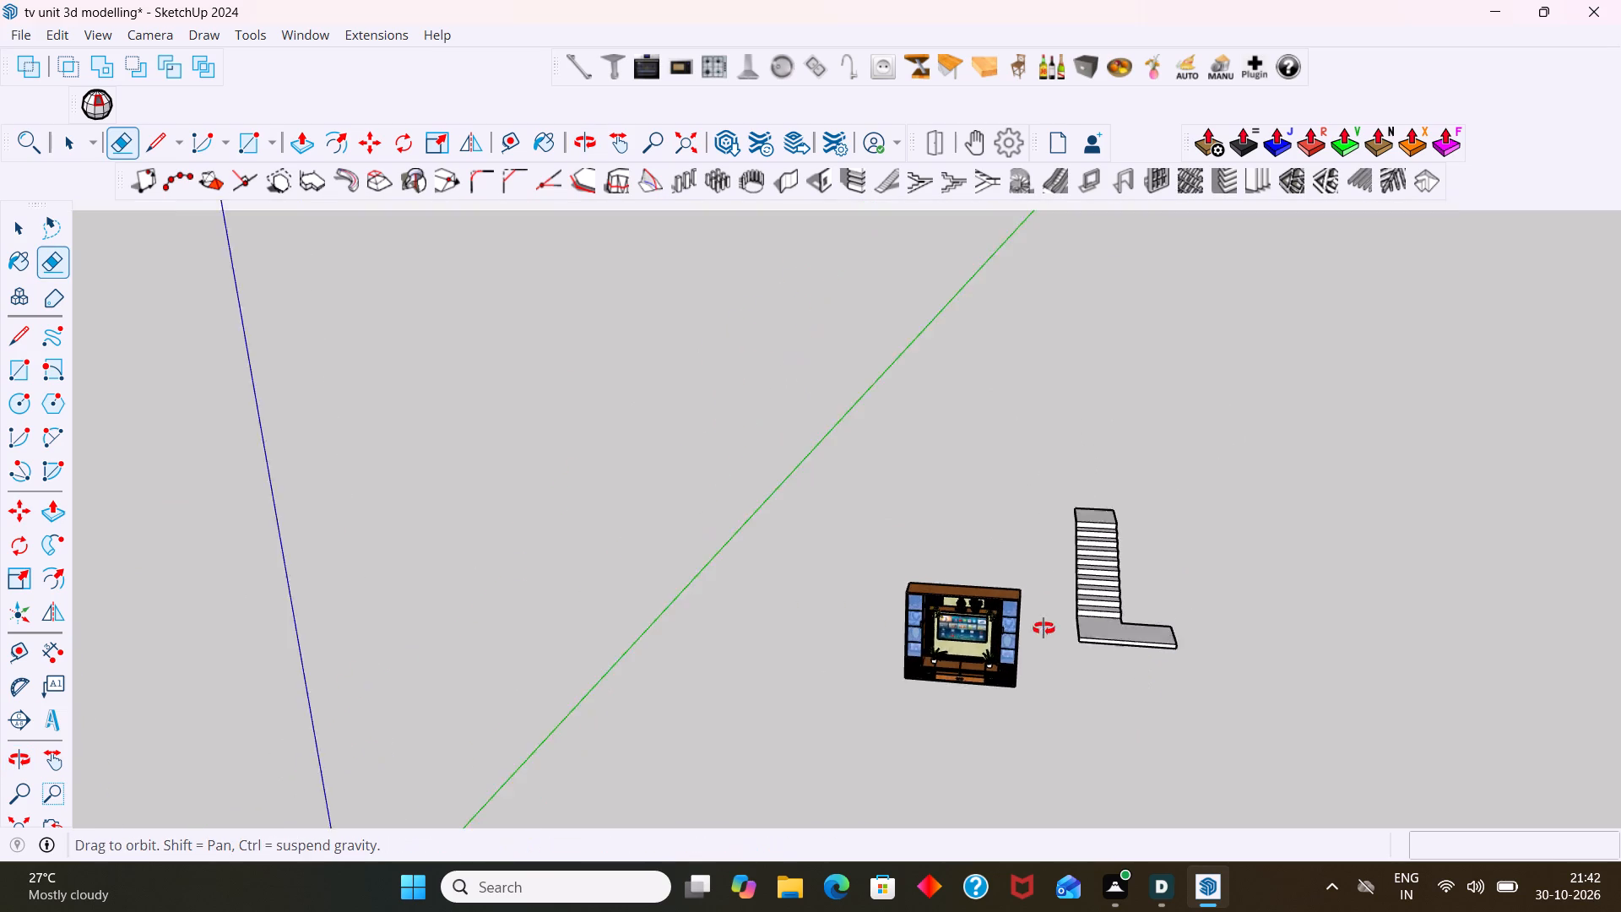
middle_drag(1044, 628, 1019, 626)
middle_drag(1252, 592, 948, 439)
scroll(854, 523, down, 1)
middle_drag(860, 540, 884, 547)
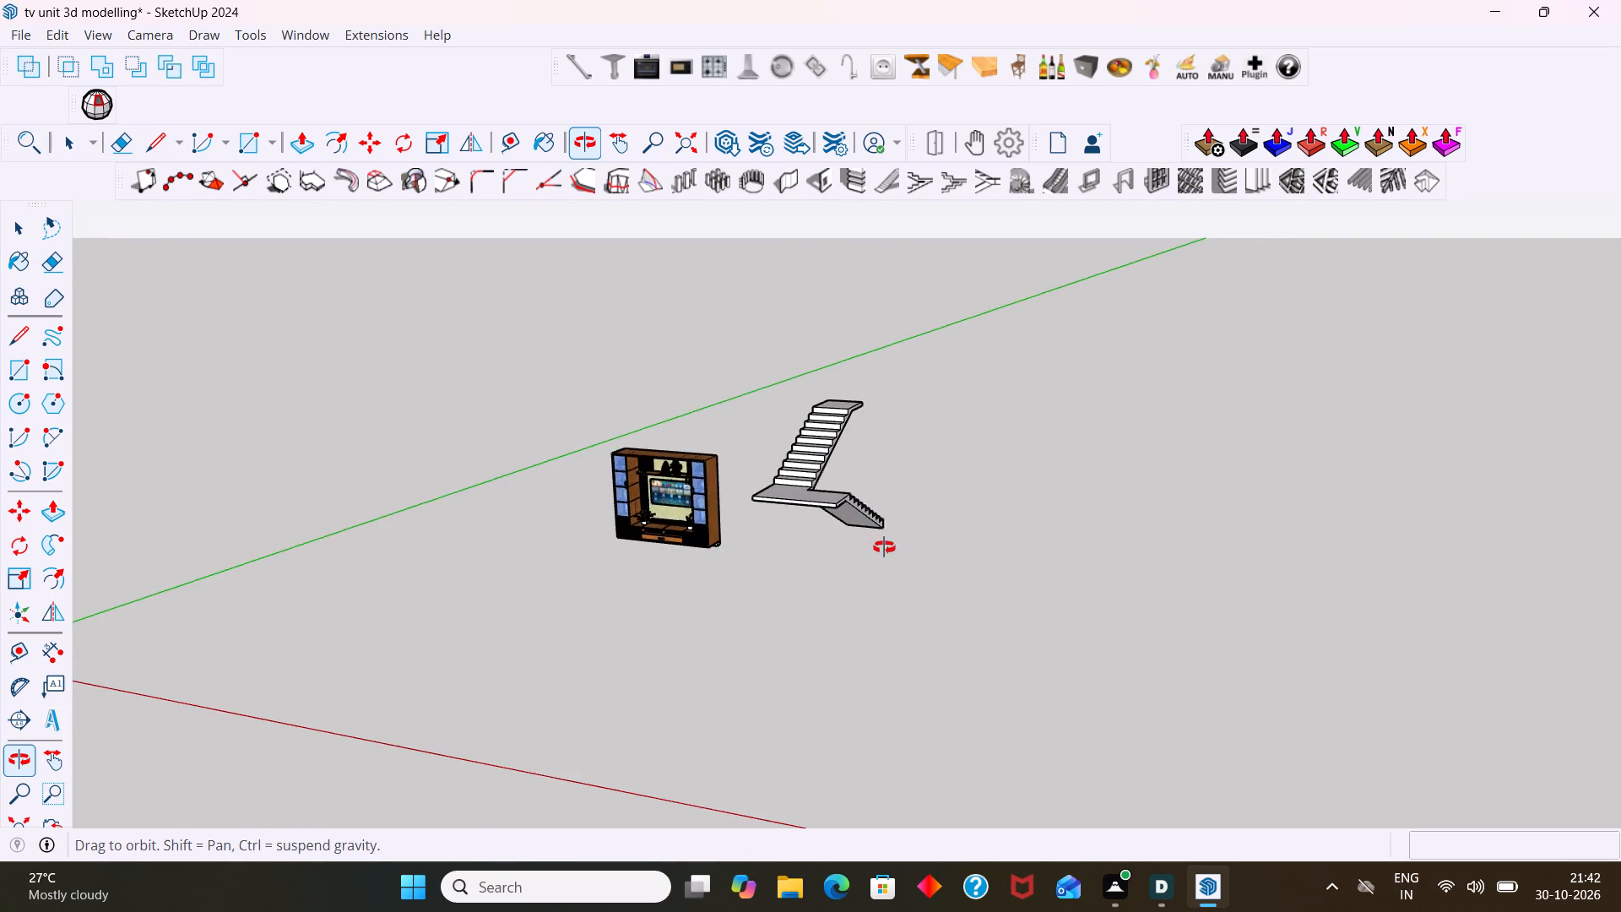
middle_drag(884, 547, 647, 615)
scroll(785, 515, up, 15)
middle_drag(824, 498, 570, 489)
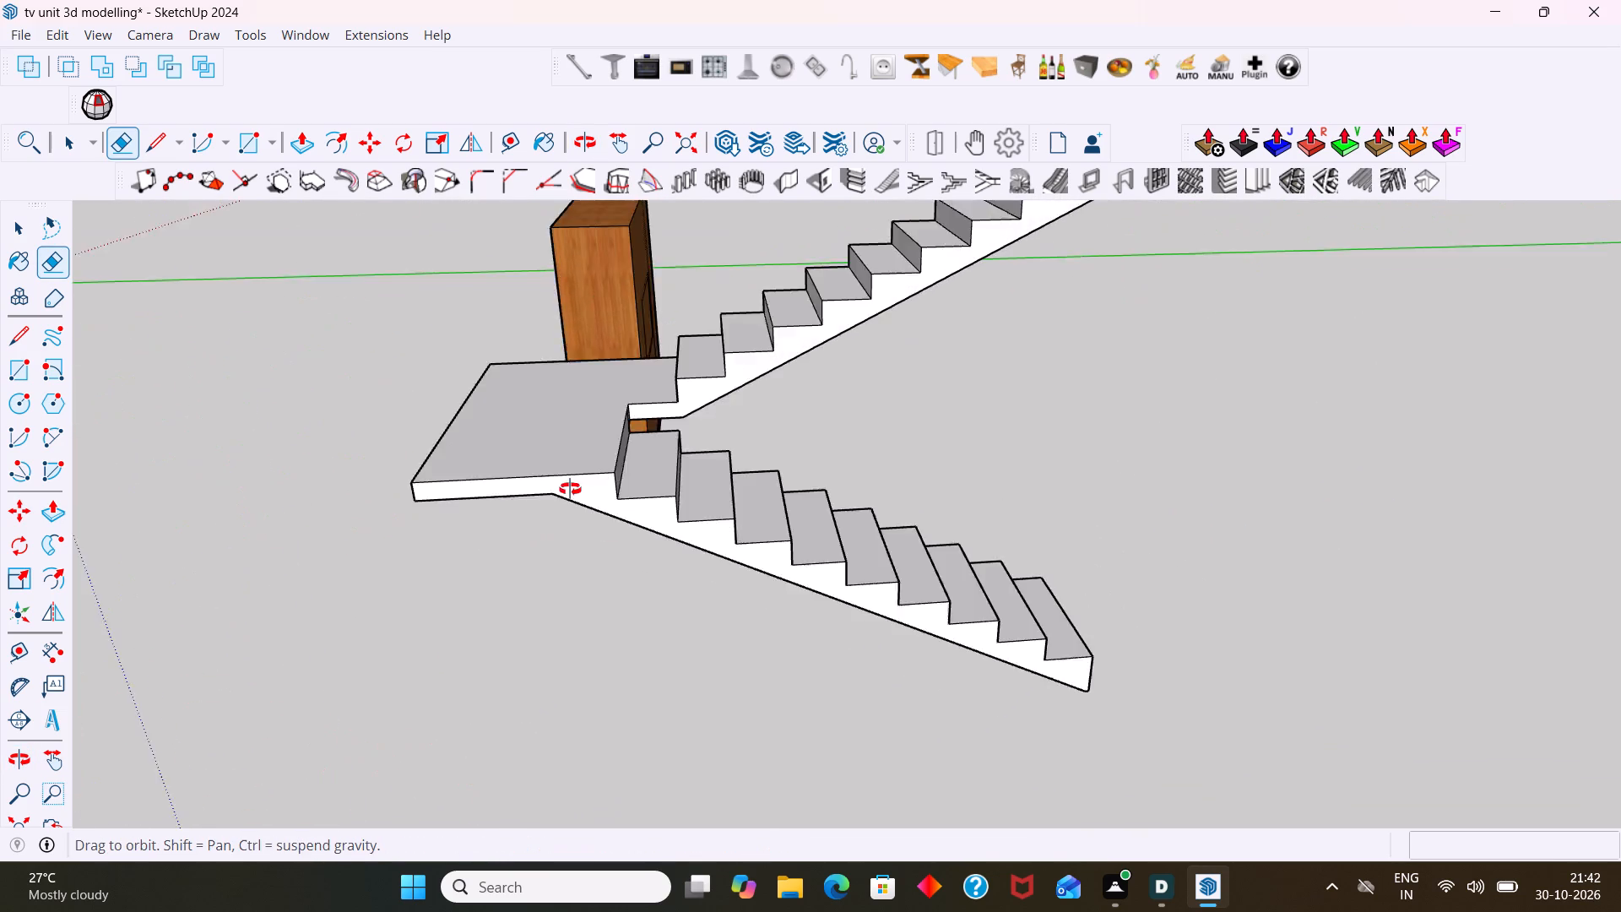
middle_drag(570, 489, 426, 420)
scroll(510, 332, up, 9)
middle_drag(614, 375, 573, 387)
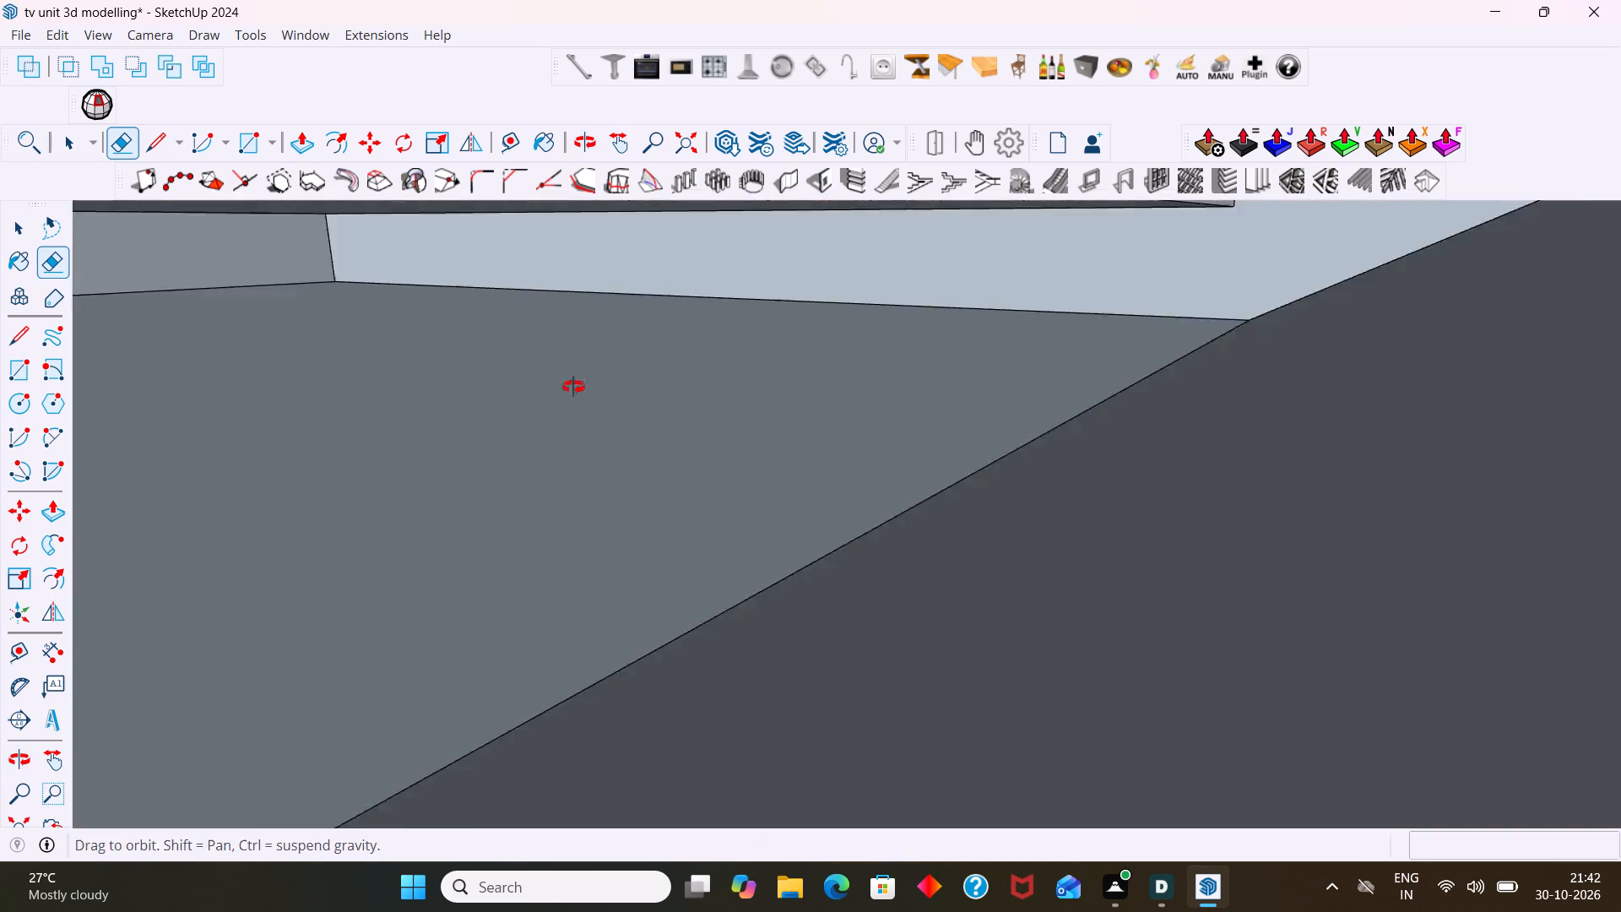
middle_drag(573, 387, 572, 388)
scroll(564, 388, down, 15)
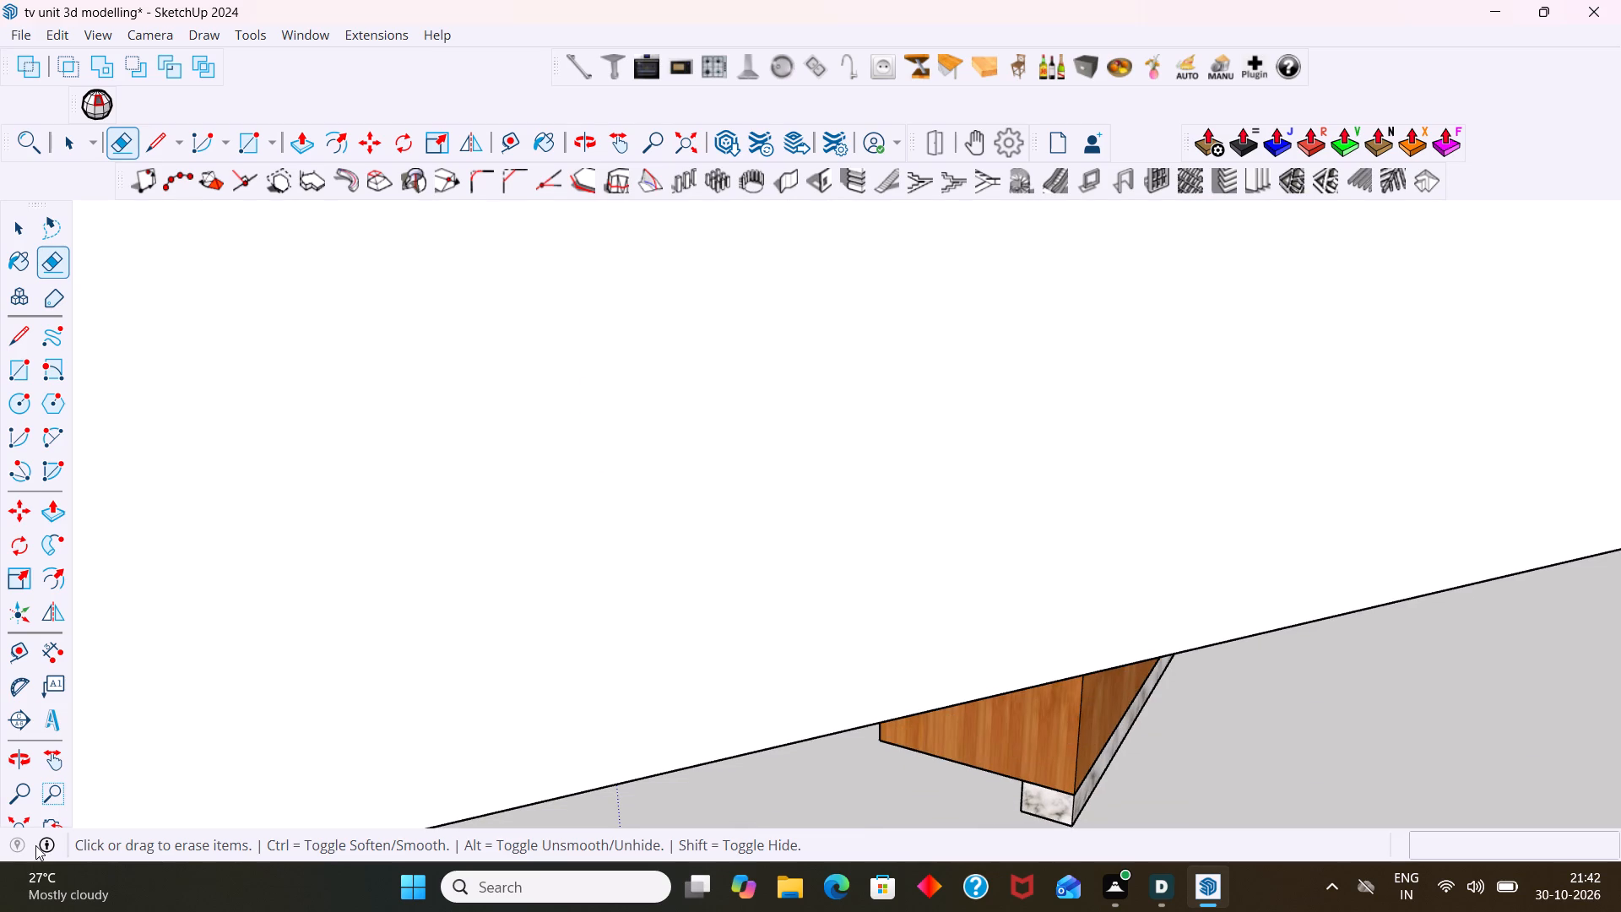
click(17, 816)
scroll(131, 725, down, 1)
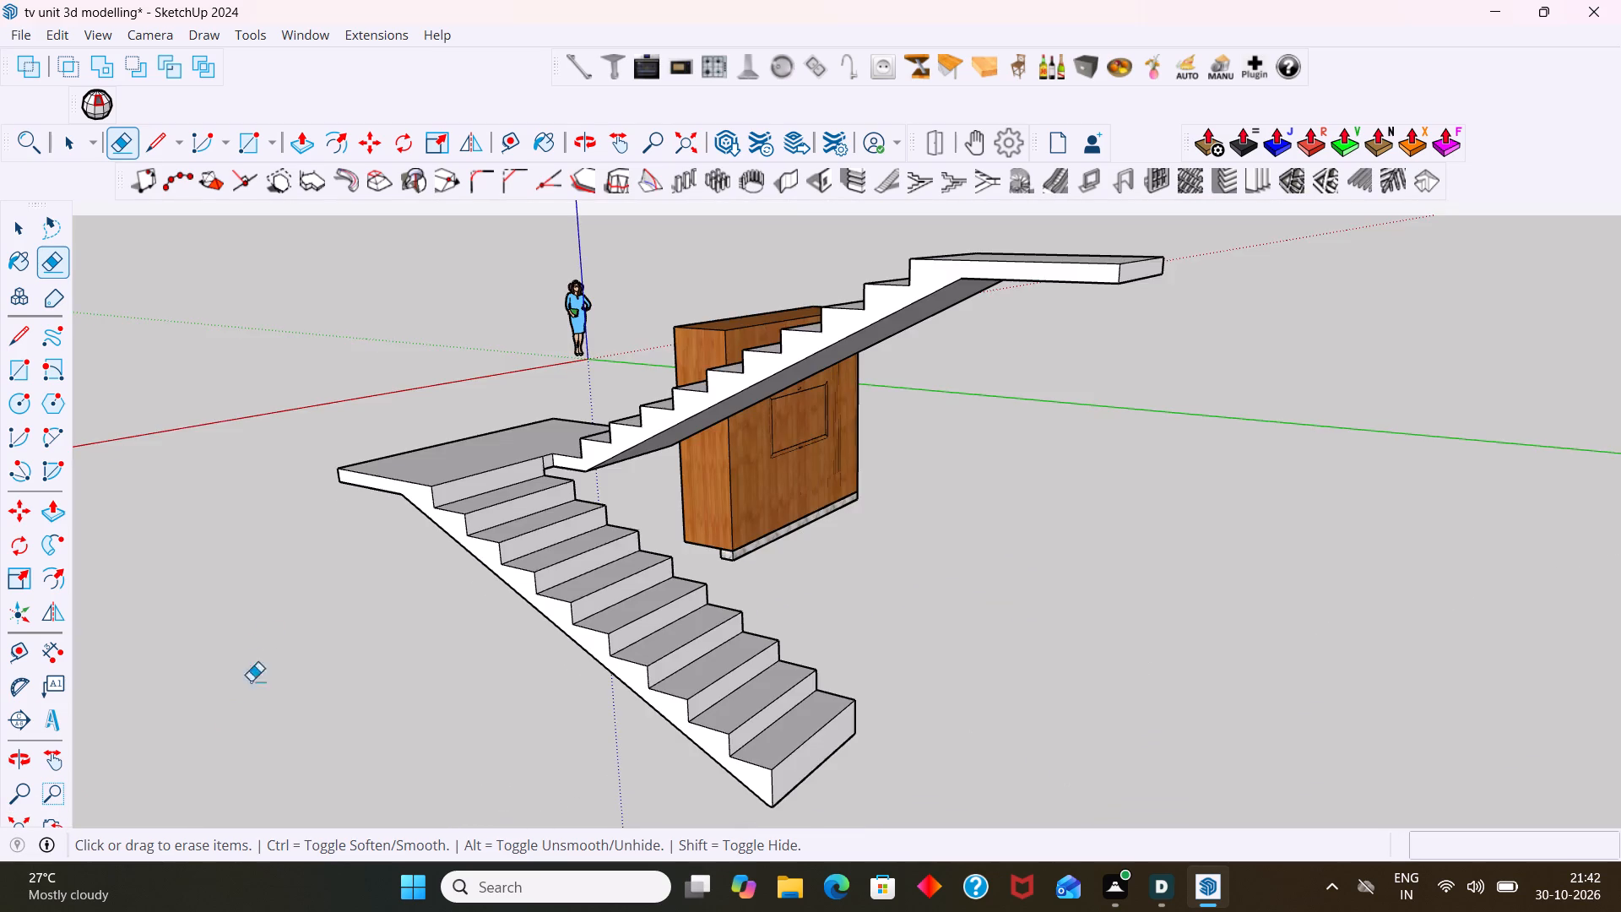
scroll(263, 643, down, 2)
Inside the staircase group, delete the short vertical edge splitting the middle landing's front face at the gap between the flights.
middle_drag(649, 504, 448, 632)
scroll(456, 533, up, 15)
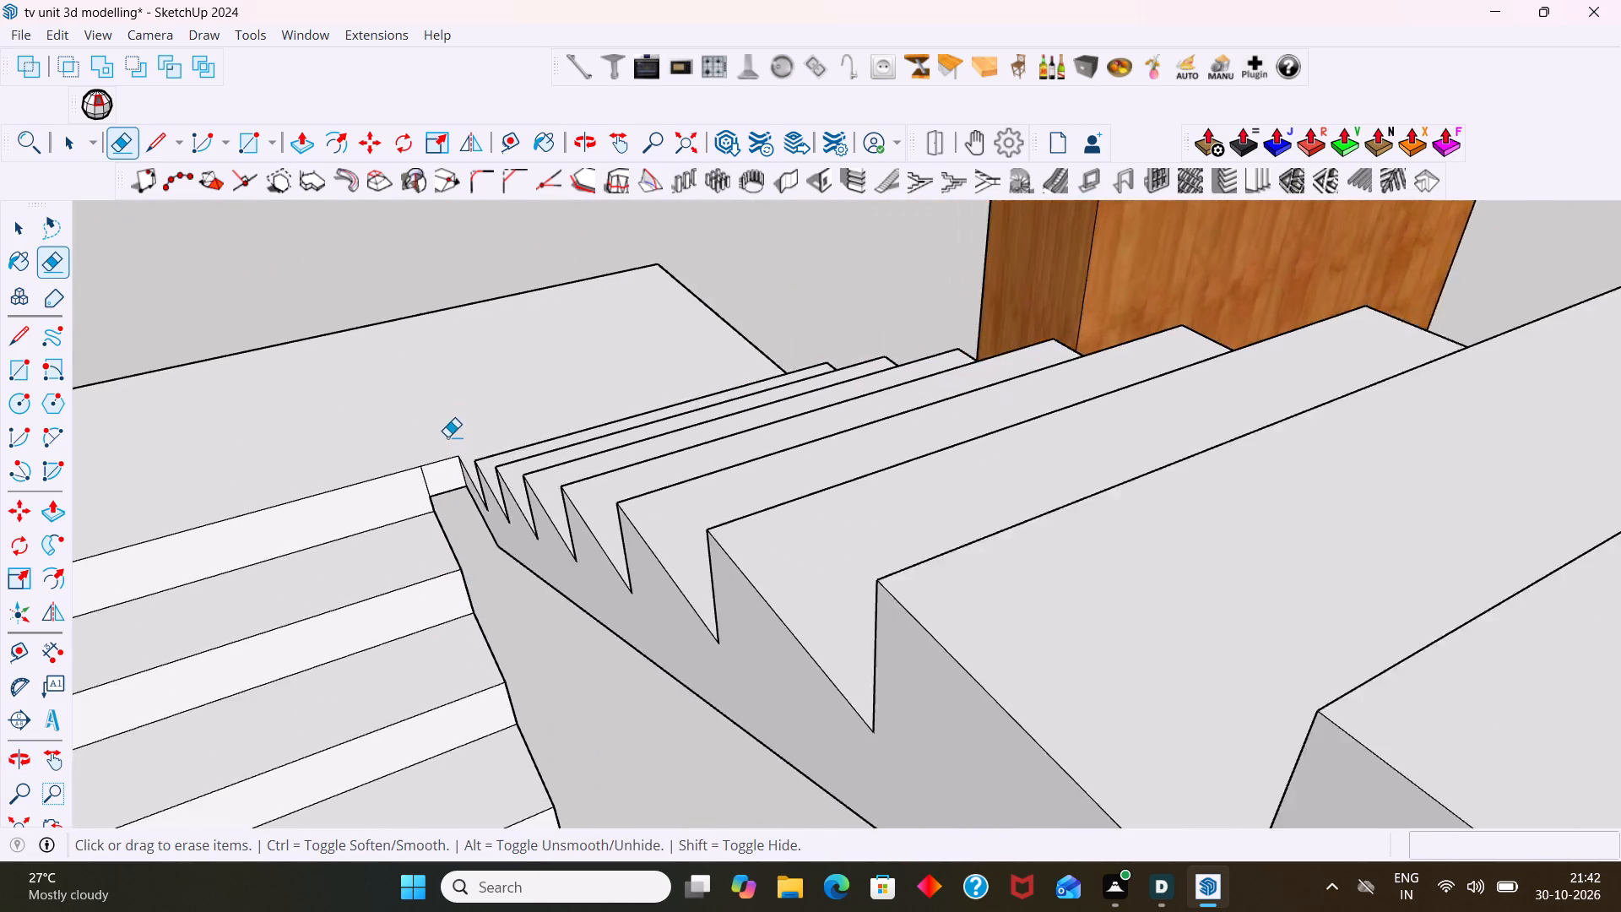
scroll(447, 437, up, 6)
middle_drag(483, 560, 524, 460)
scroll(435, 627, up, 4)
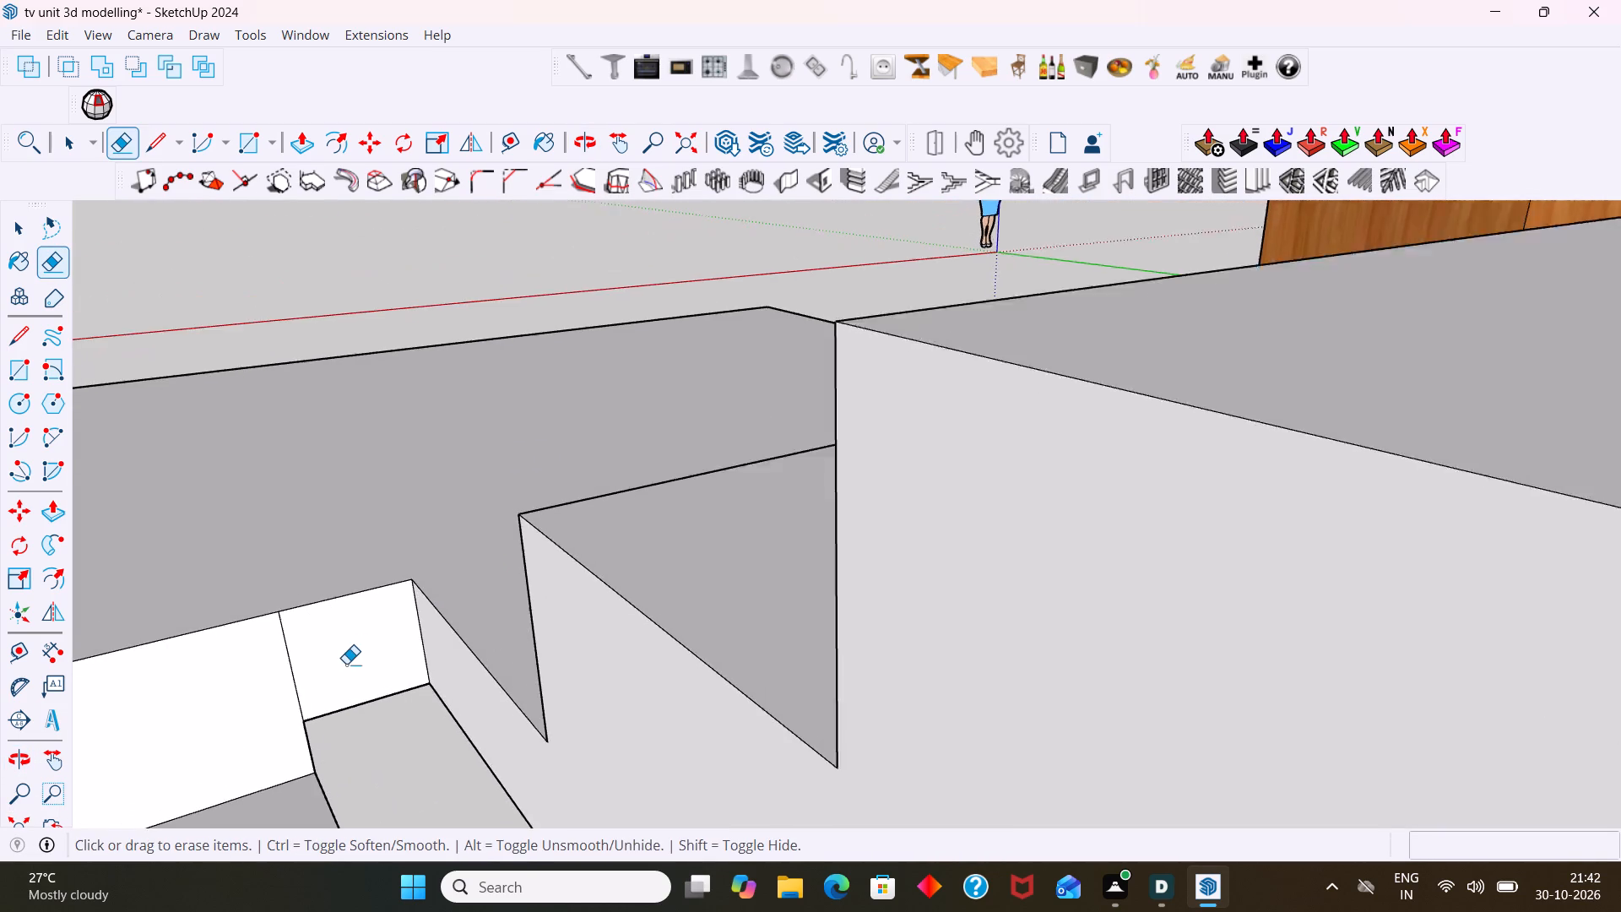
scroll(346, 664, up, 2)
middle_drag(333, 660, 326, 631)
scroll(336, 628, down, 8)
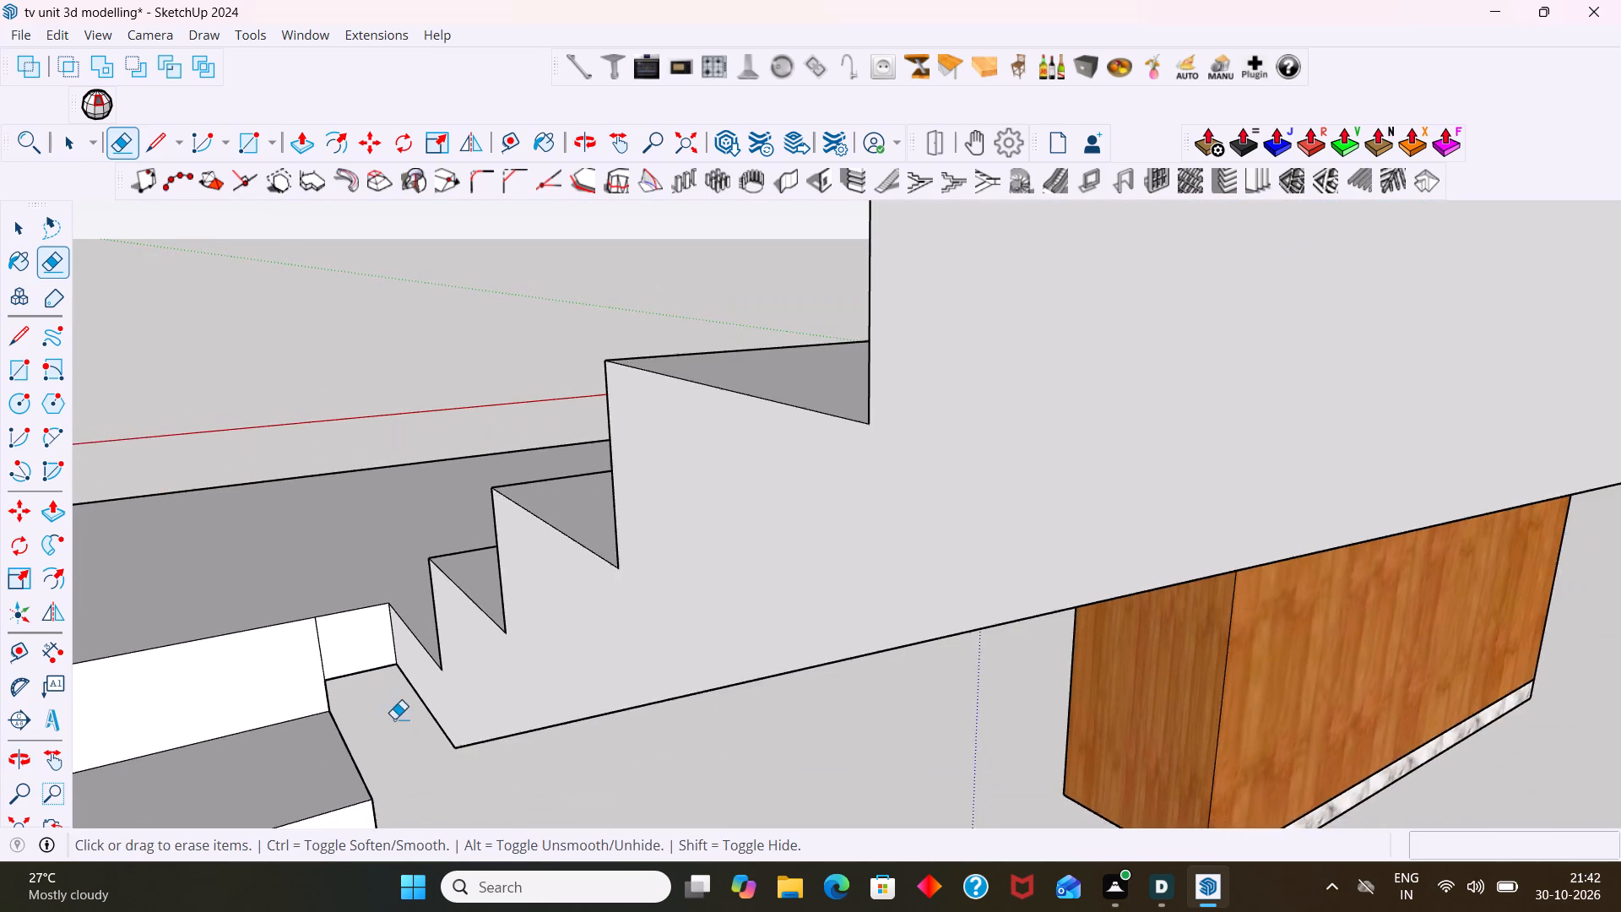
middle_drag(395, 708, 369, 640)
middle_drag(398, 664, 398, 540)
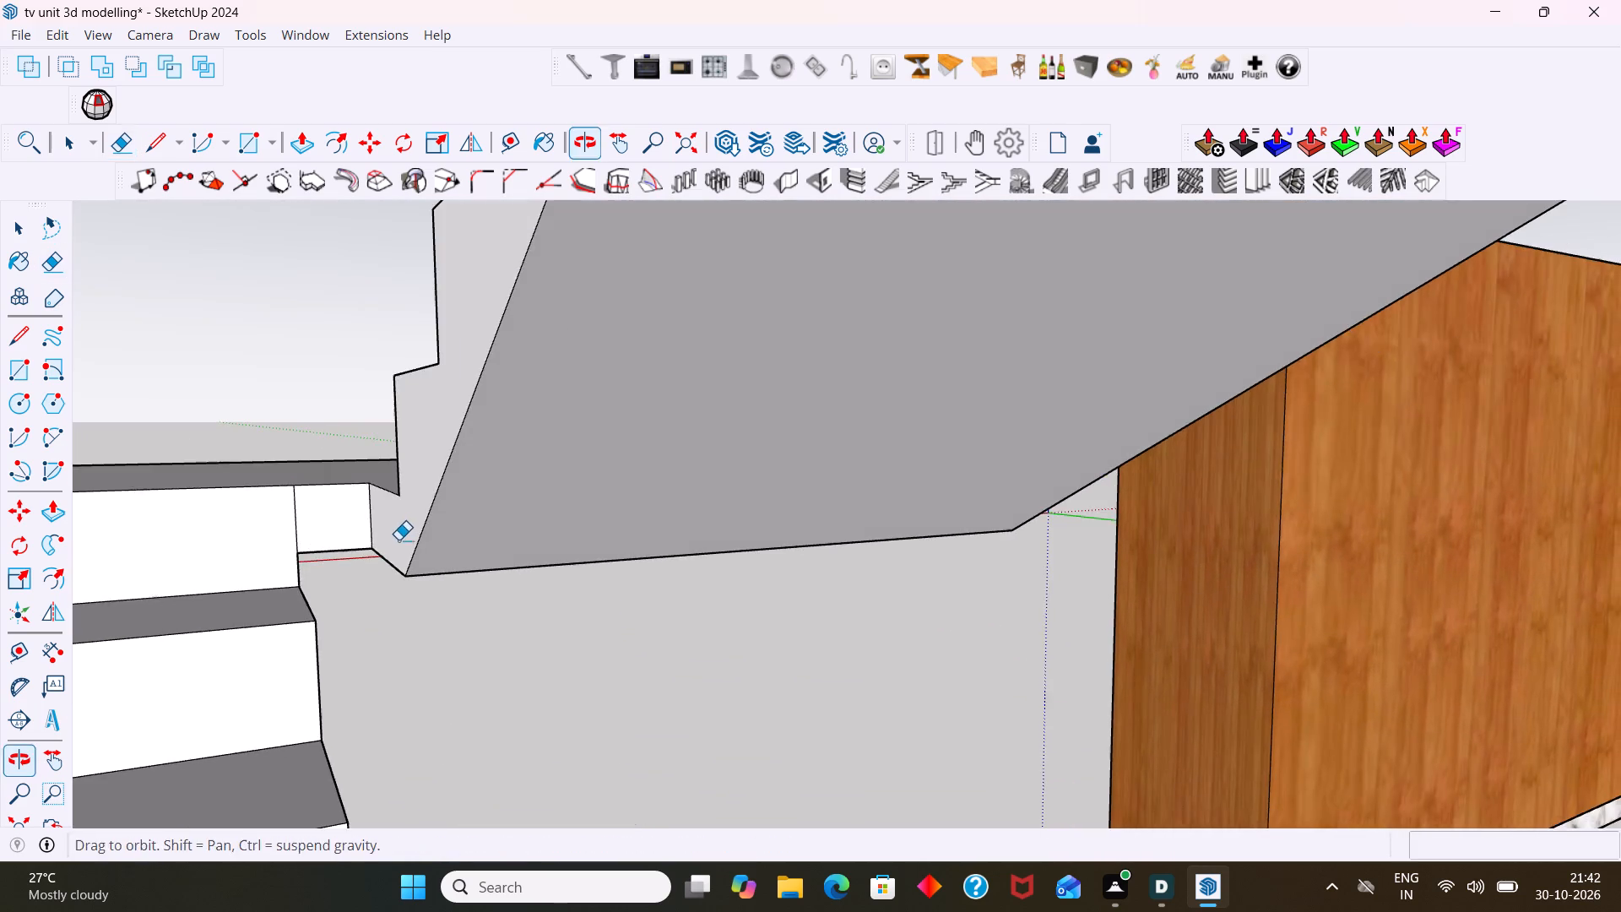
middle_drag(398, 540, 349, 478)
middle_drag(401, 536, 272, 368)
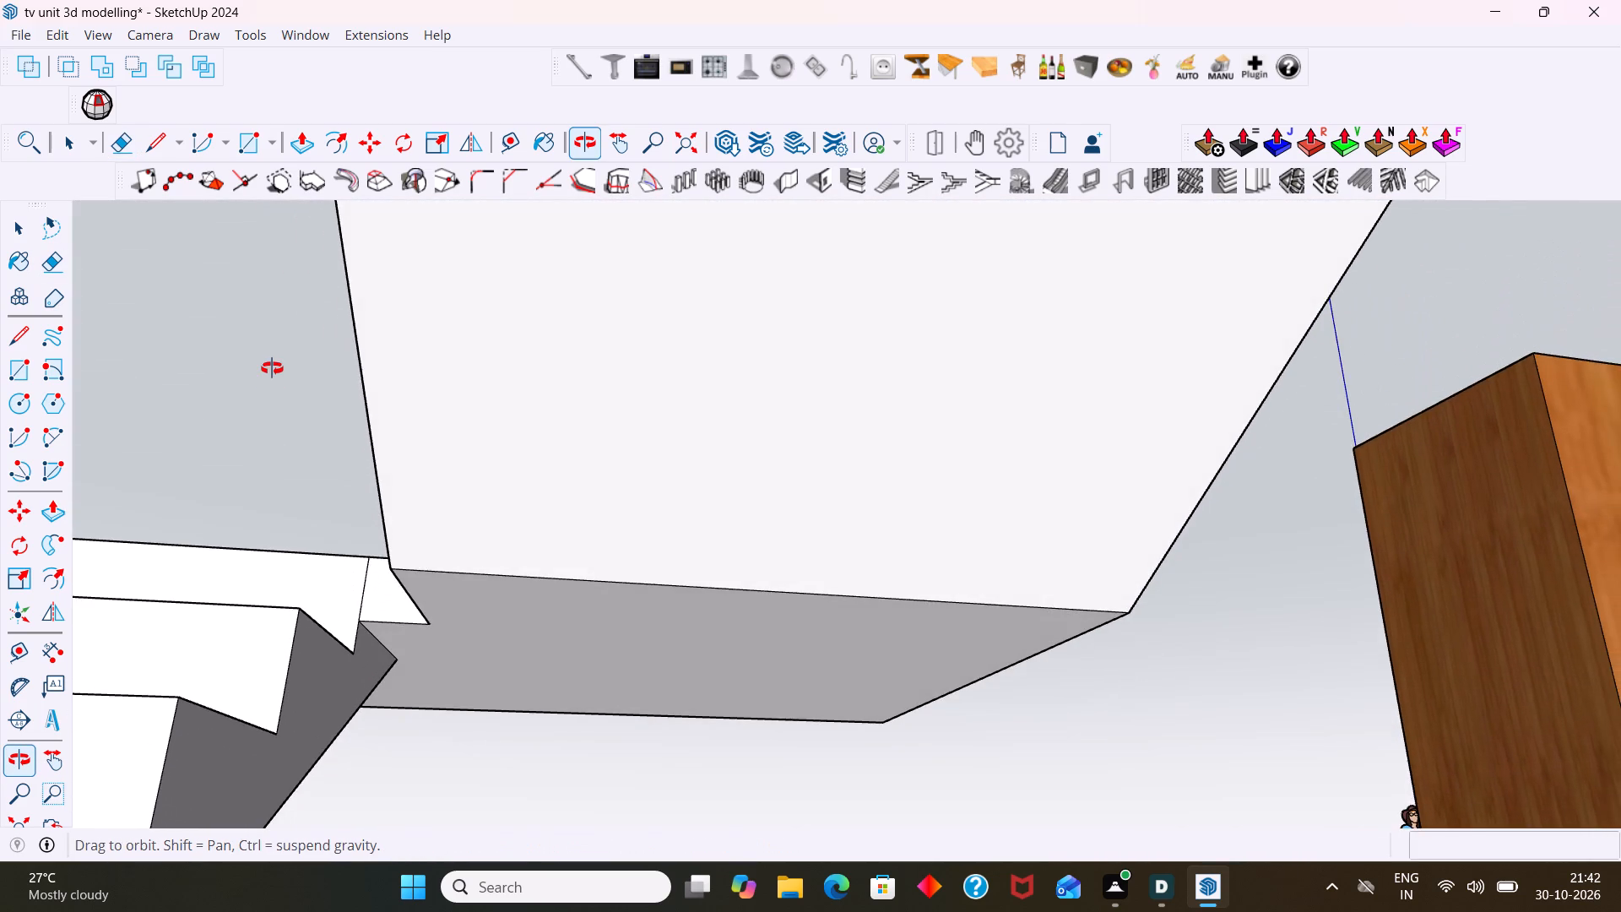
middle_drag(272, 368, 383, 604)
click(306, 497)
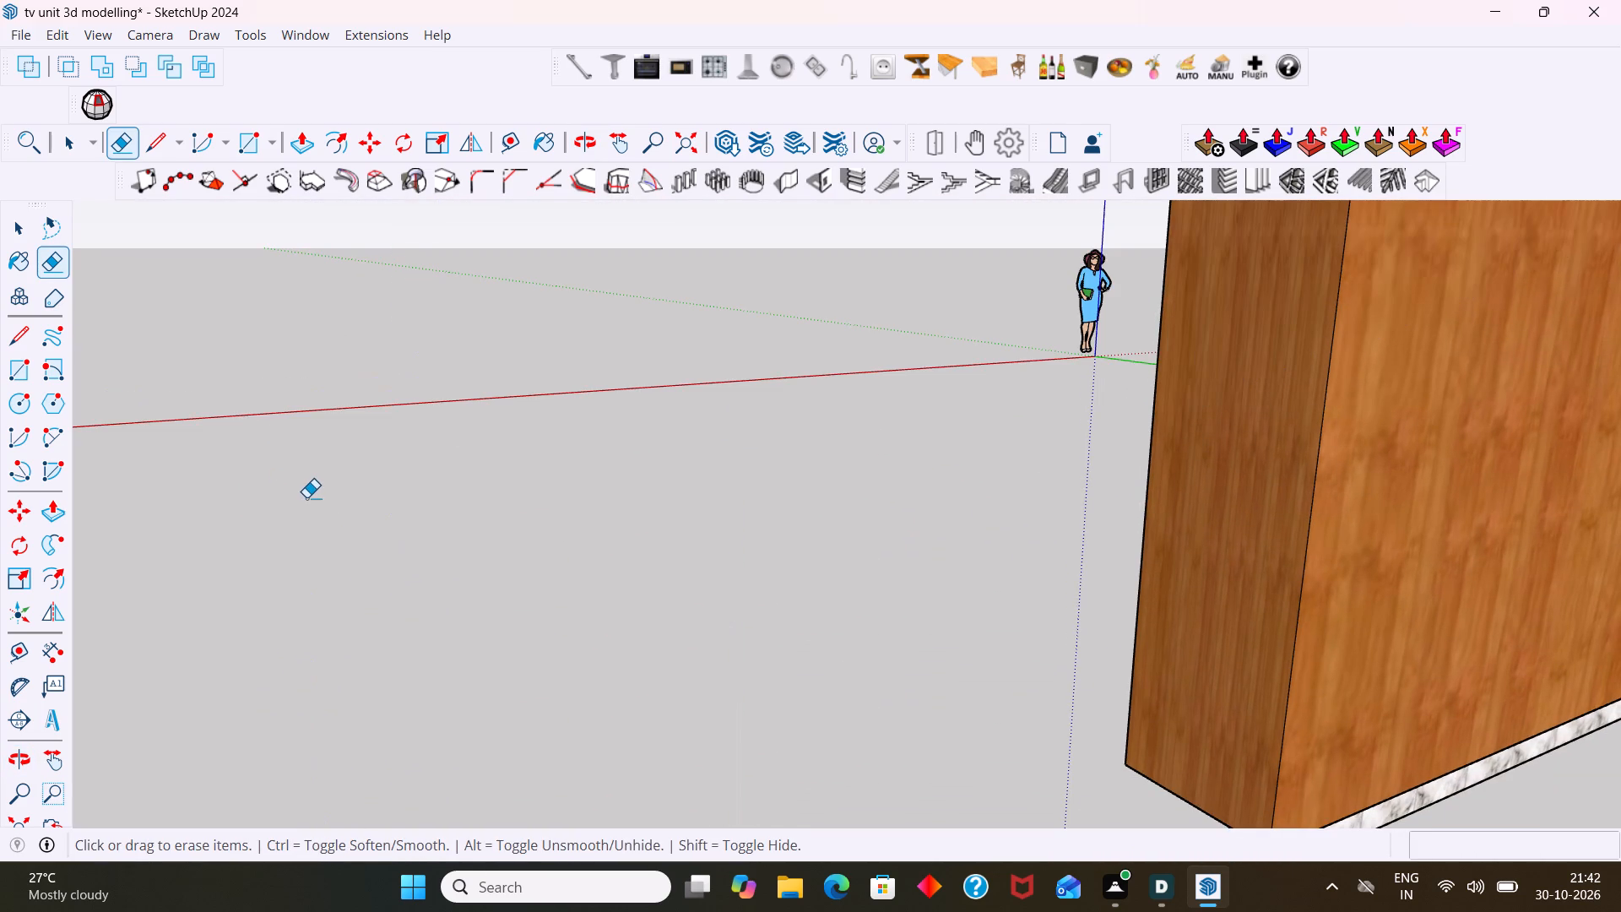
key(ctrl+z)
key(space)
click(306, 502)
click(306, 502)
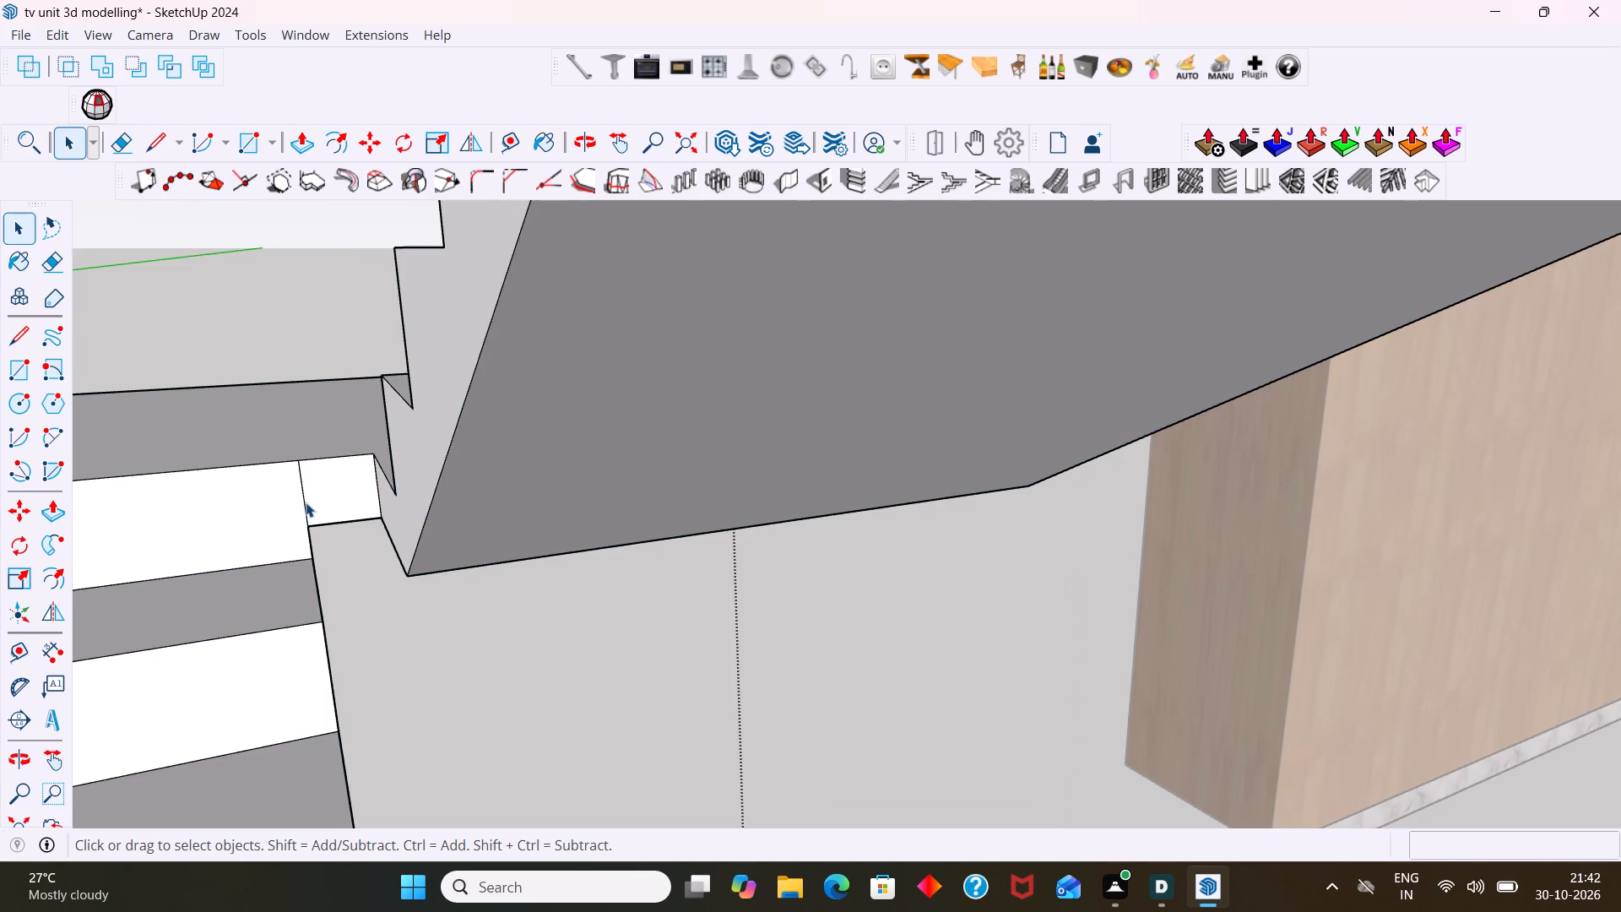
click(310, 501)
click(304, 503)
key(Delete)
Examine the joint between the middle landing and both flights, and the staircase as a whole.
scroll(305, 503, down, 4)
middle_drag(472, 596, 735, 600)
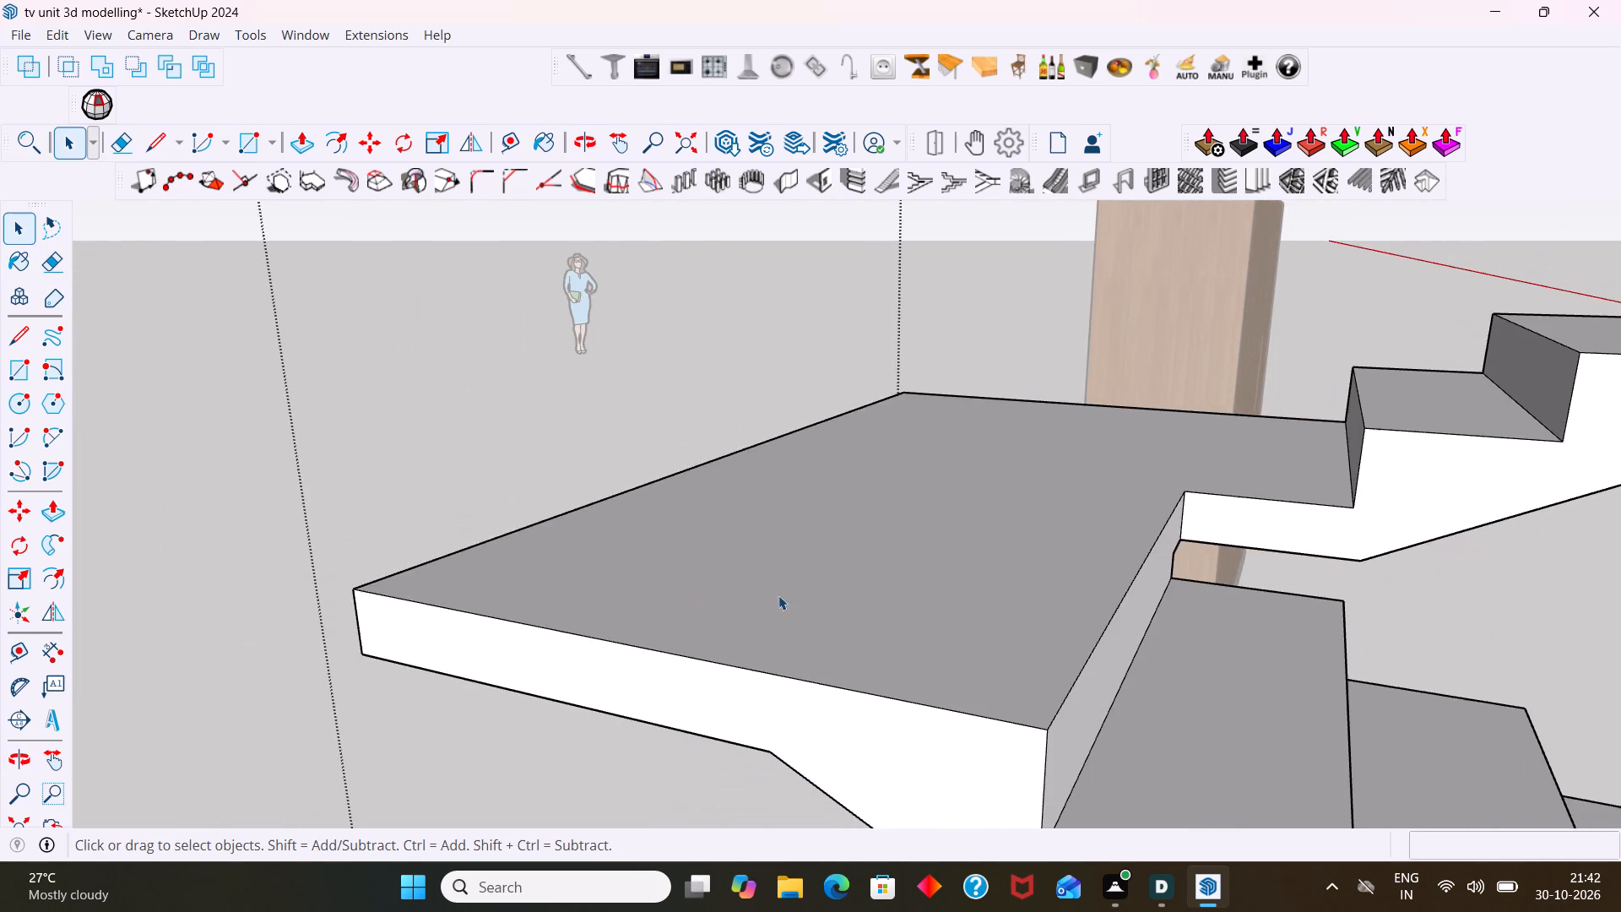
scroll(807, 579, down, 5)
scroll(1147, 573, up, 6)
scroll(1114, 562, down, 1)
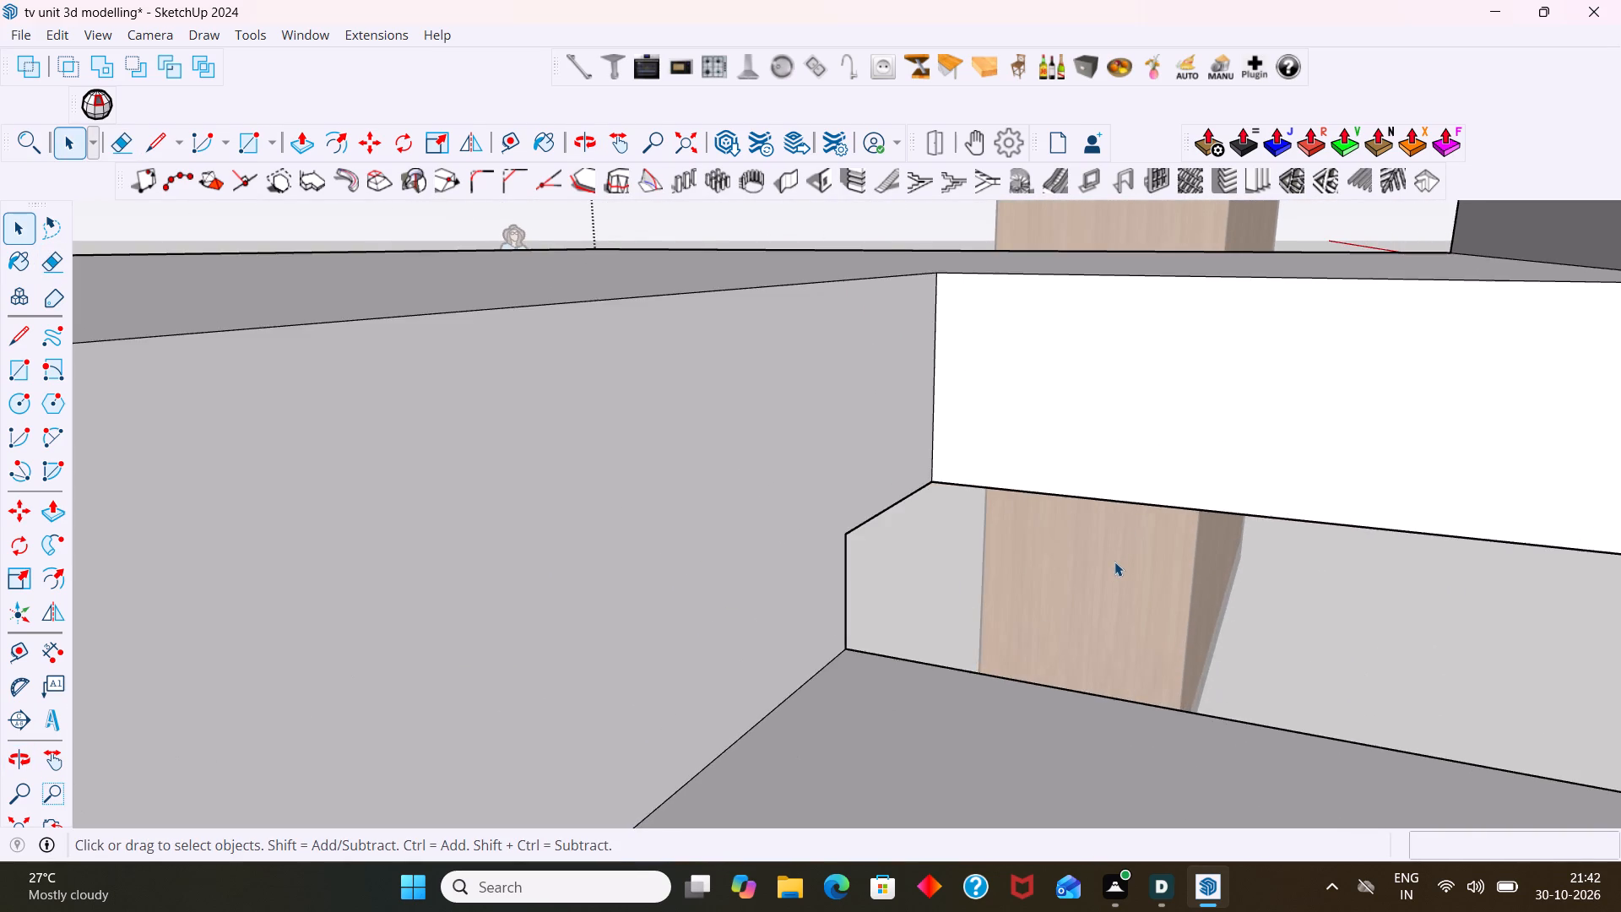
scroll(1114, 562, down, 8)
shift+middle_drag(1102, 562, 602, 501)
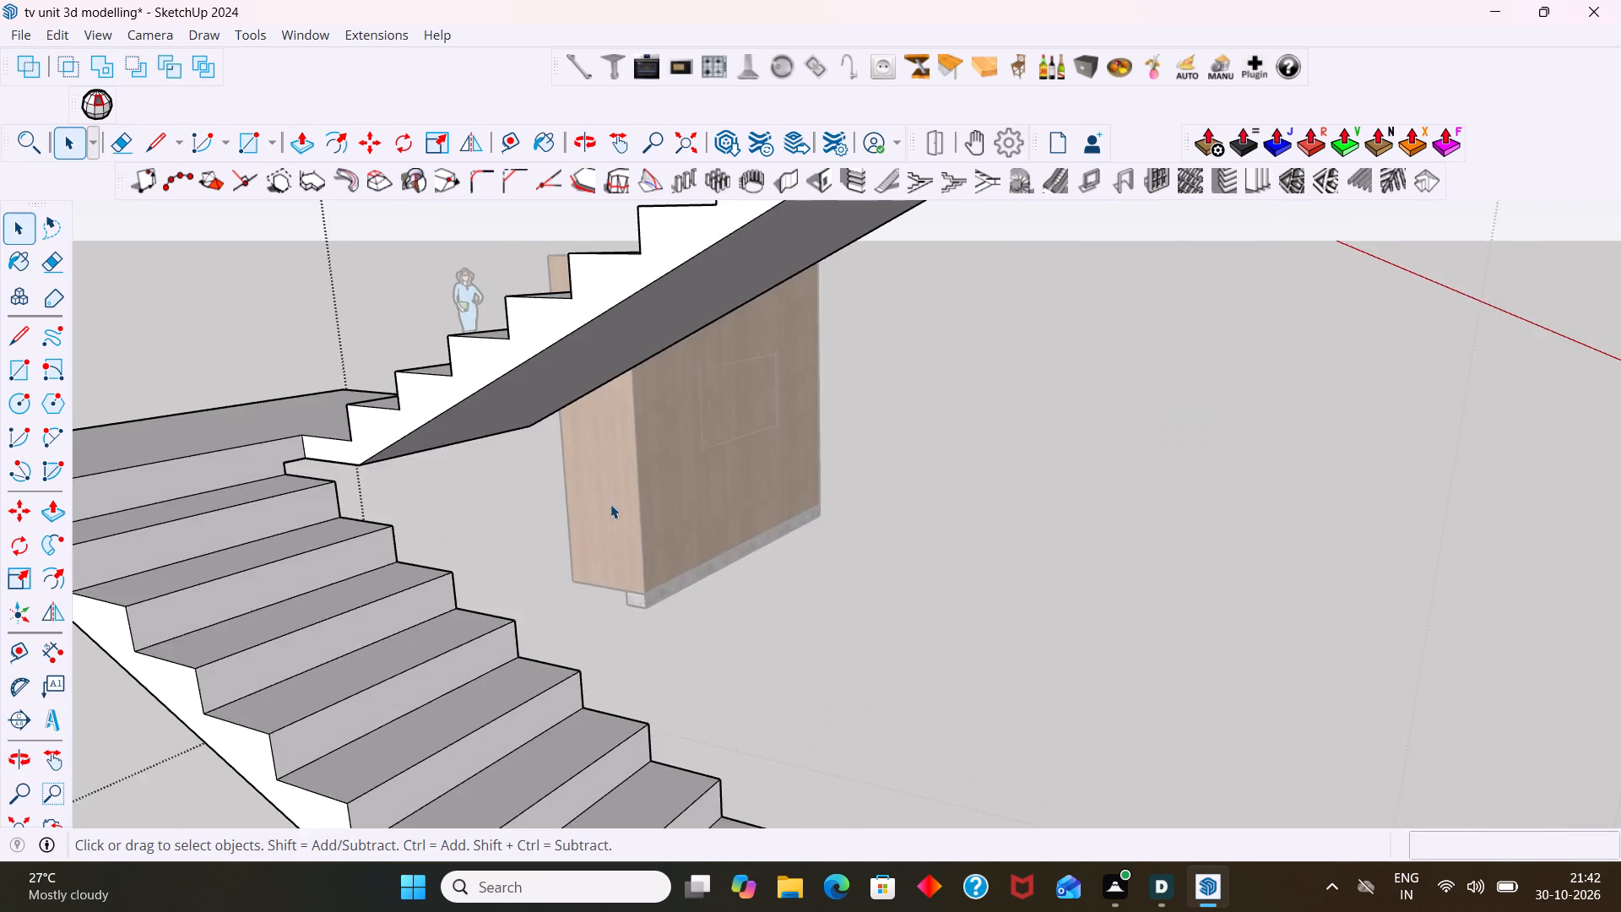
scroll(611, 504, down, 14)
scroll(595, 550, up, 2)
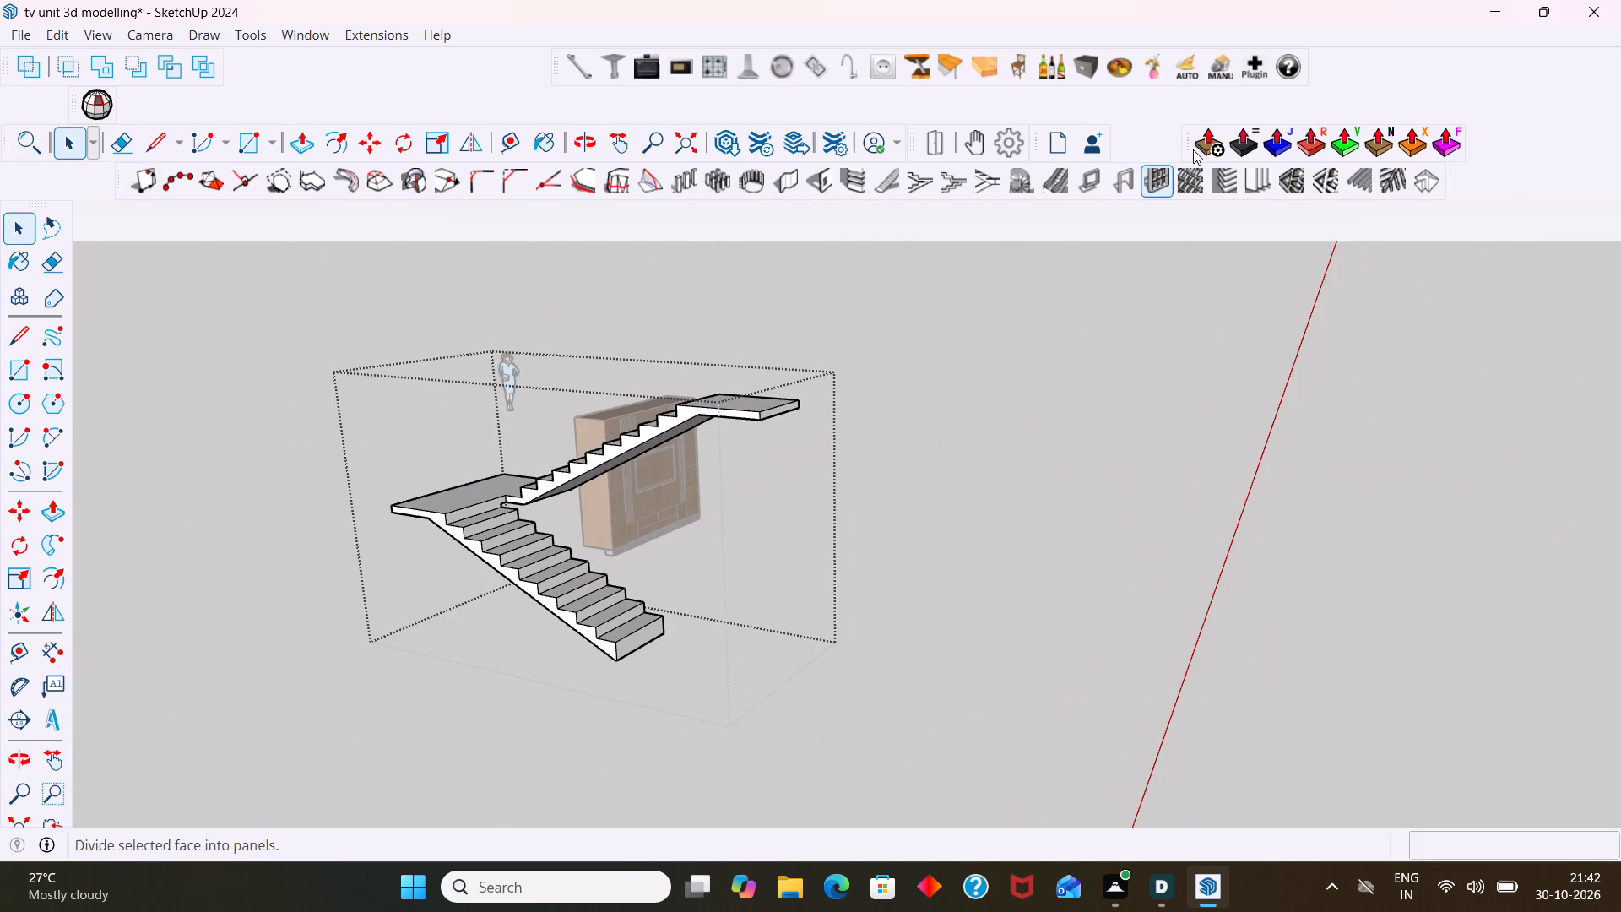
Display the Profile Builder 4 tools and place them clear of the staircase.
right_click(1345, 67)
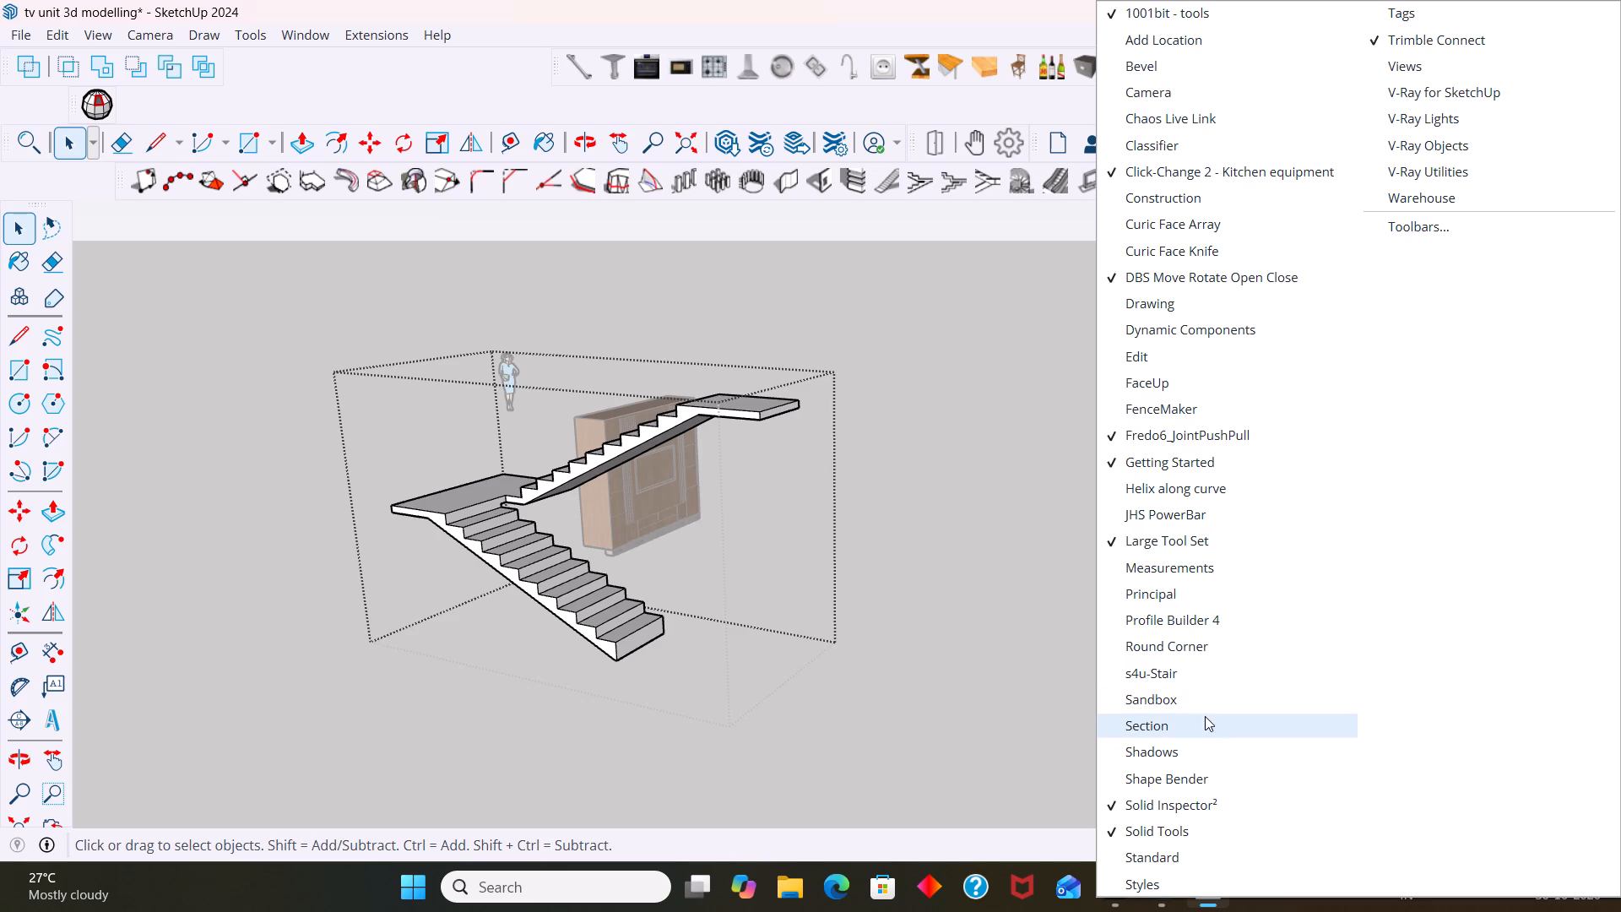
click(1168, 621)
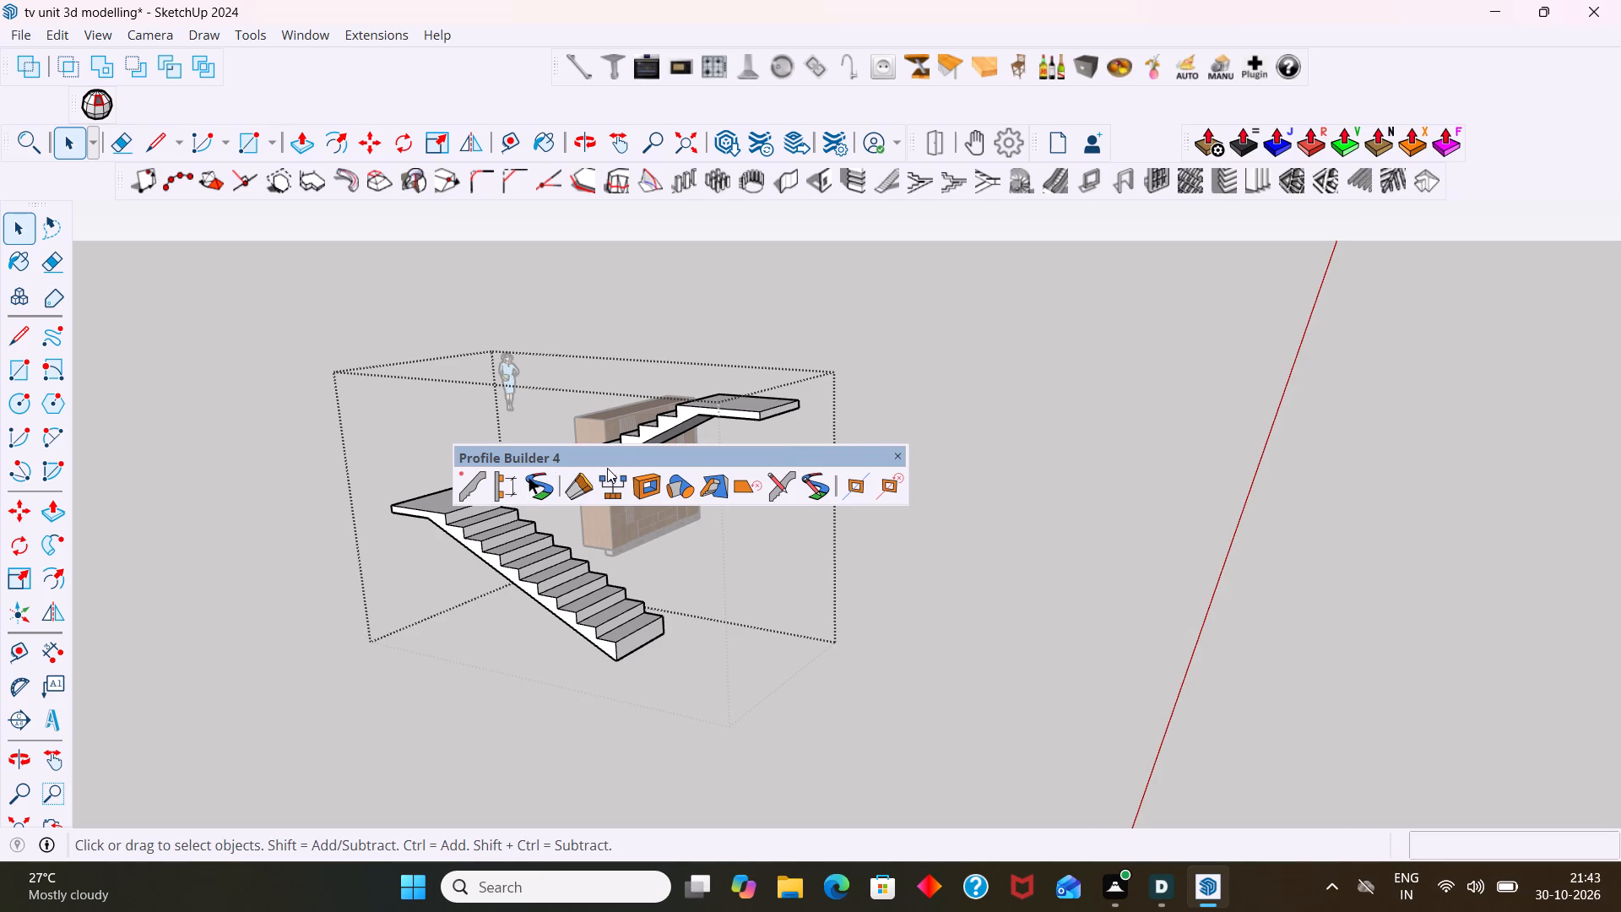
drag(594, 447, 752, 283)
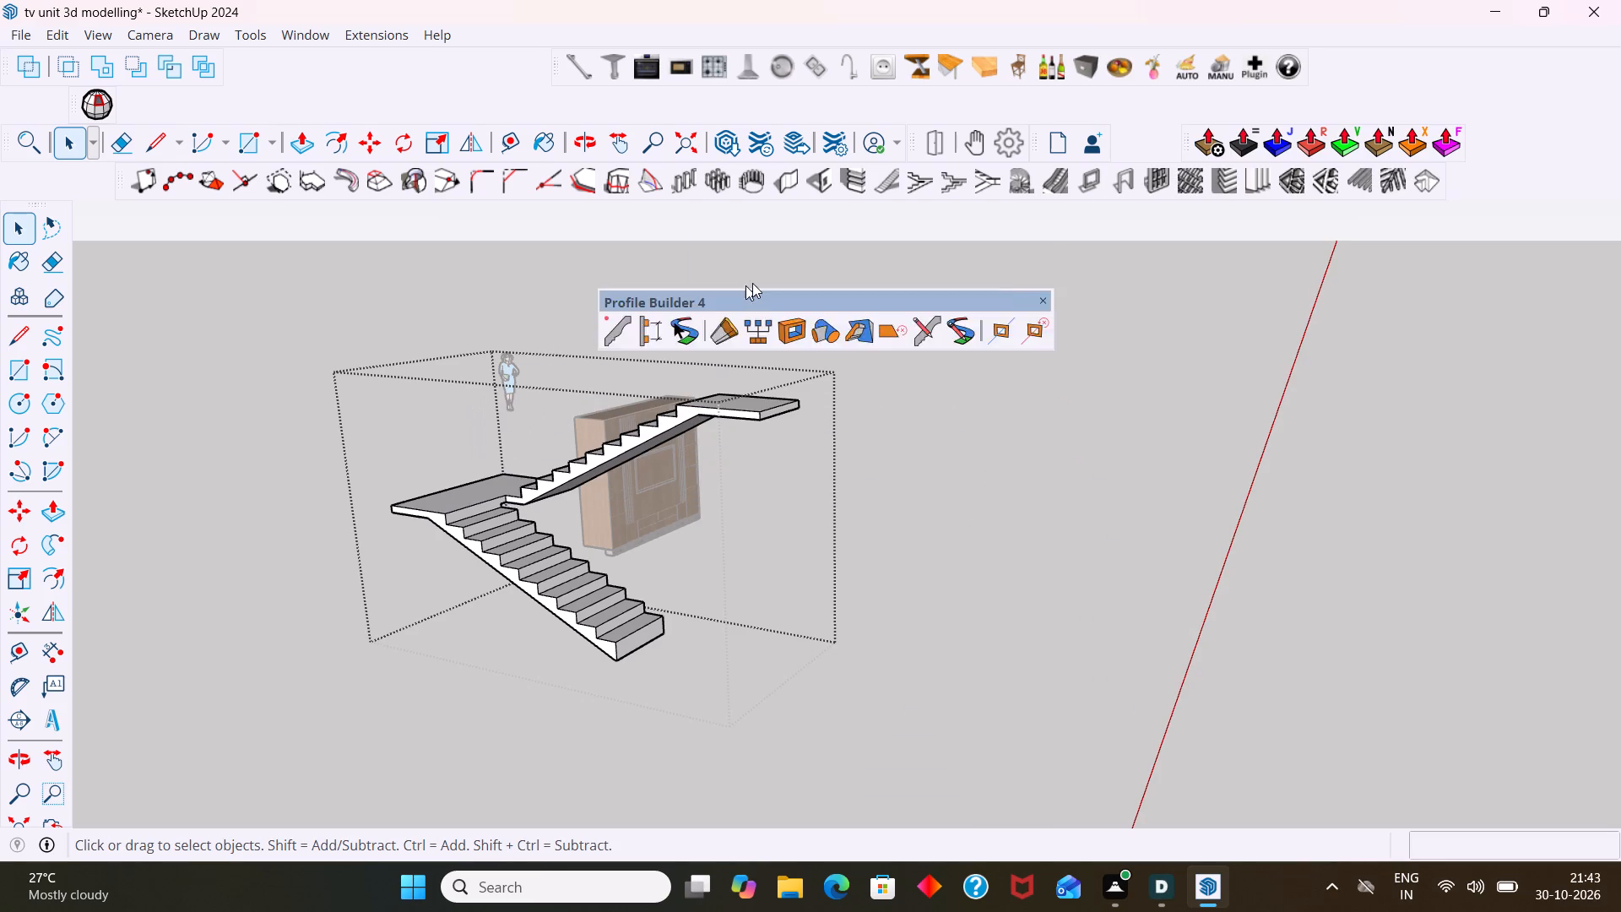
drag(752, 283, 1076, 223)
Inside the staircase group, select the top face of the middle landing.
scroll(973, 279, up, 3)
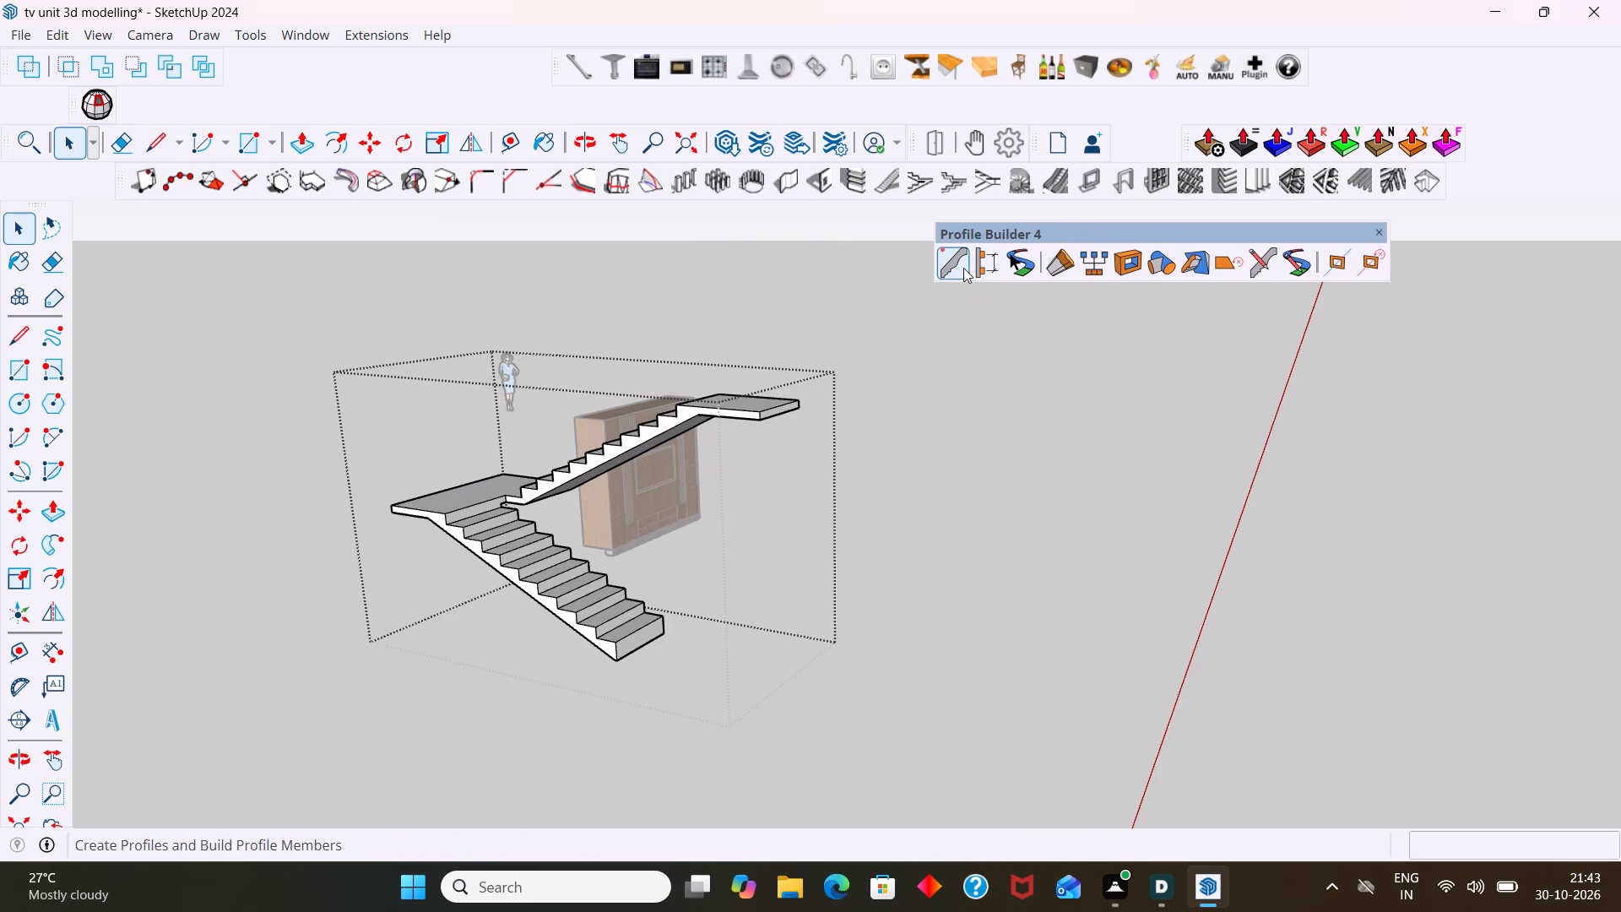
scroll(963, 268, up, 1)
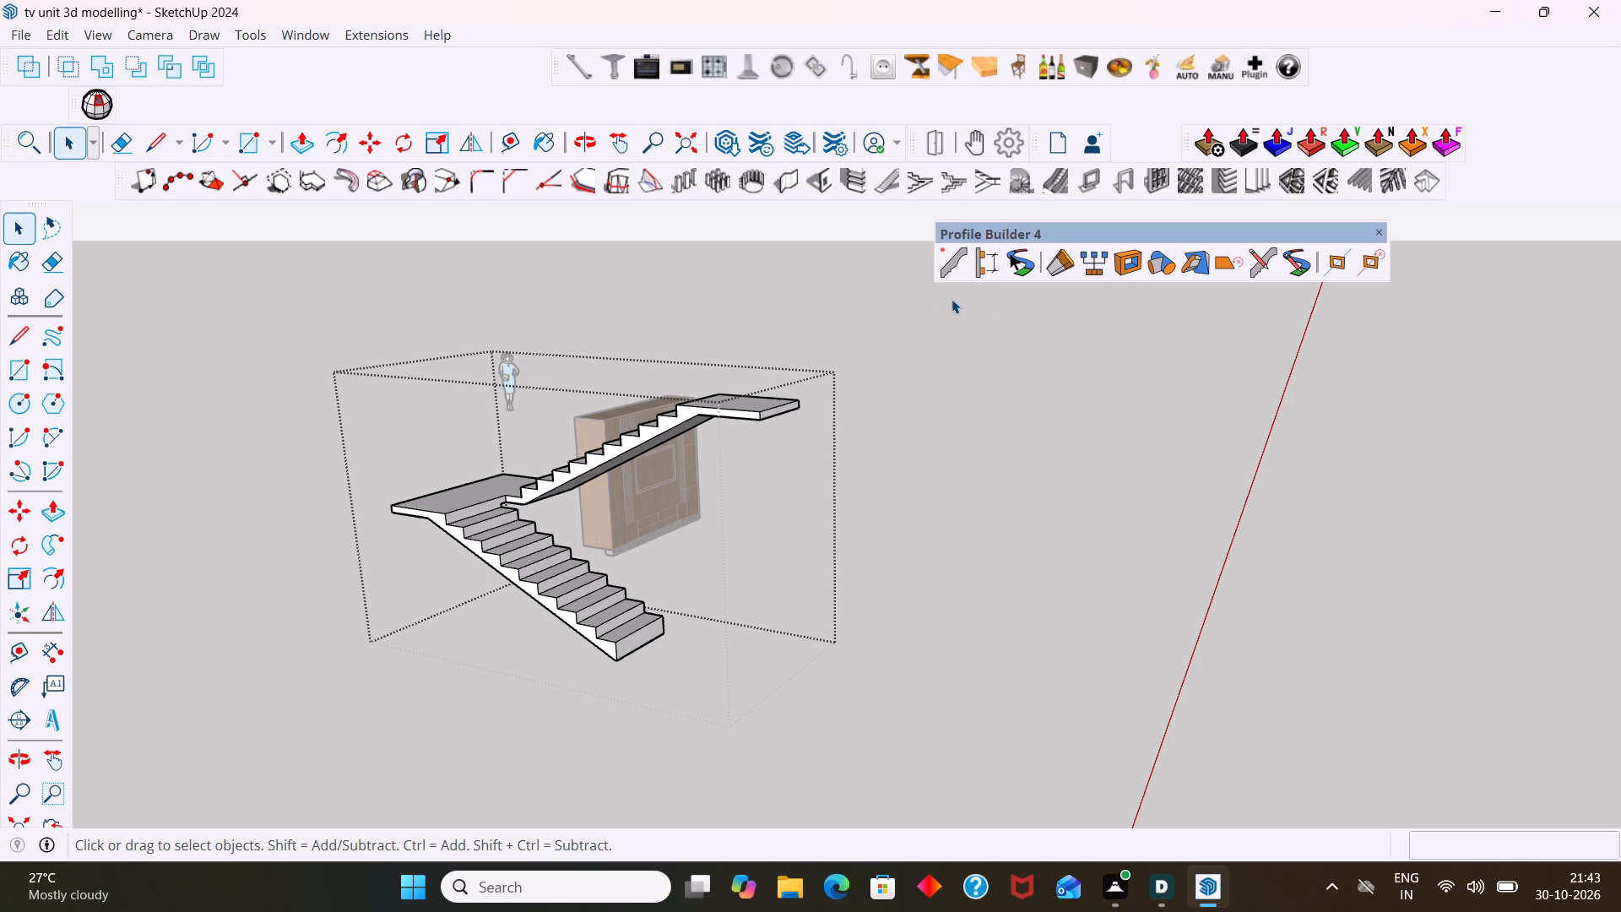
scroll(976, 237, up, 1)
click(962, 260)
scroll(447, 516, up, 2)
click(418, 505)
middle_drag(418, 502, 380, 606)
scroll(392, 592, up, 6)
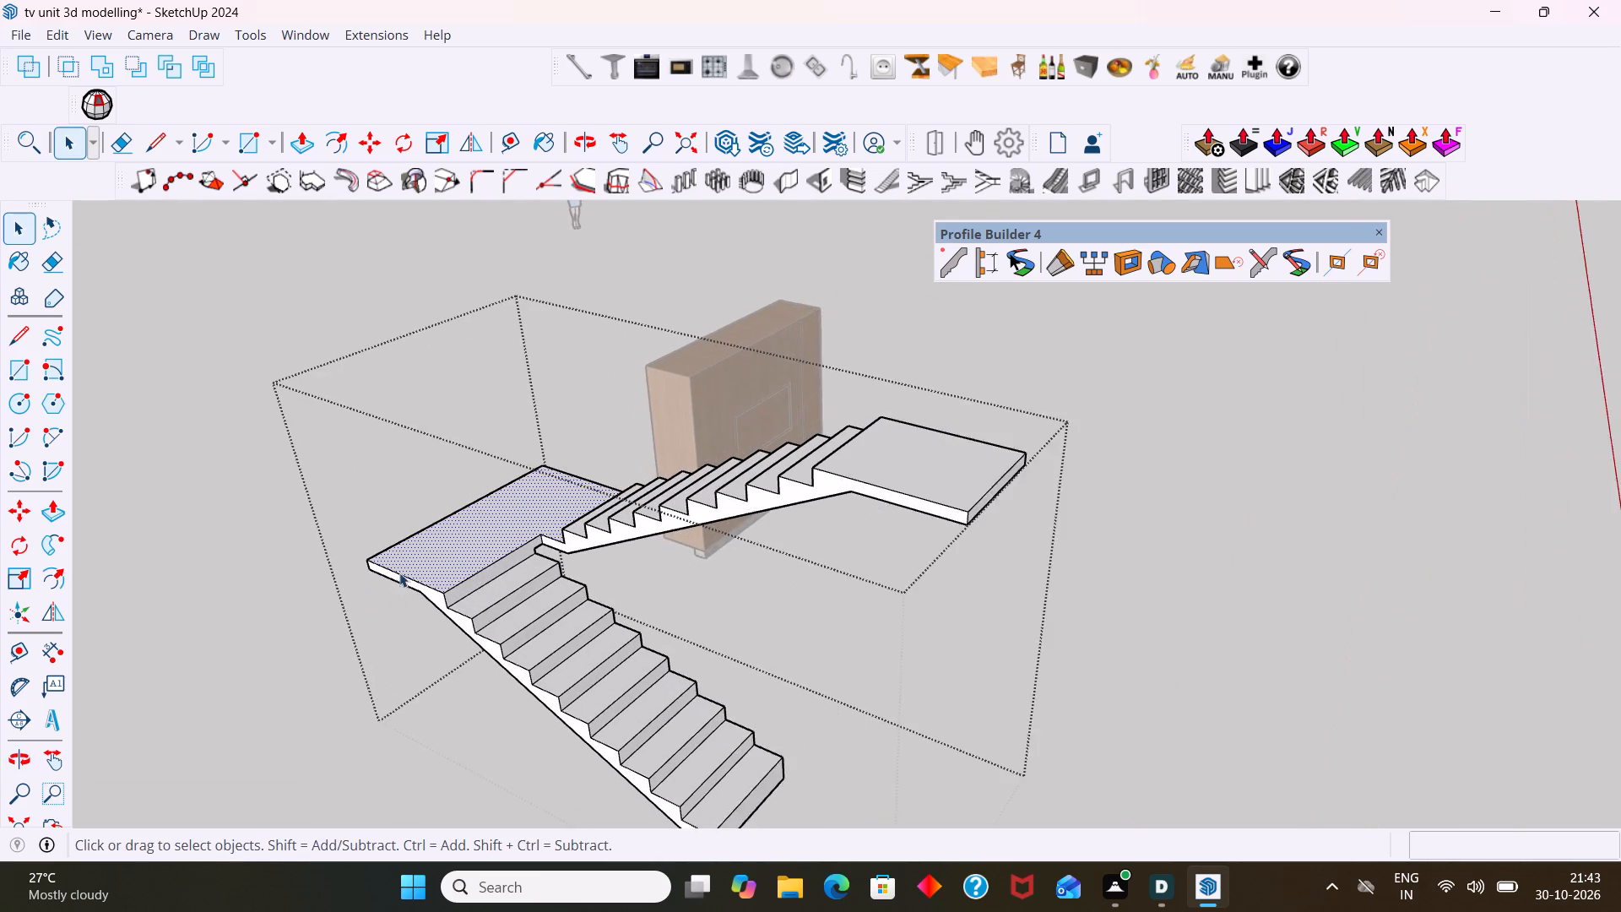
click(408, 563)
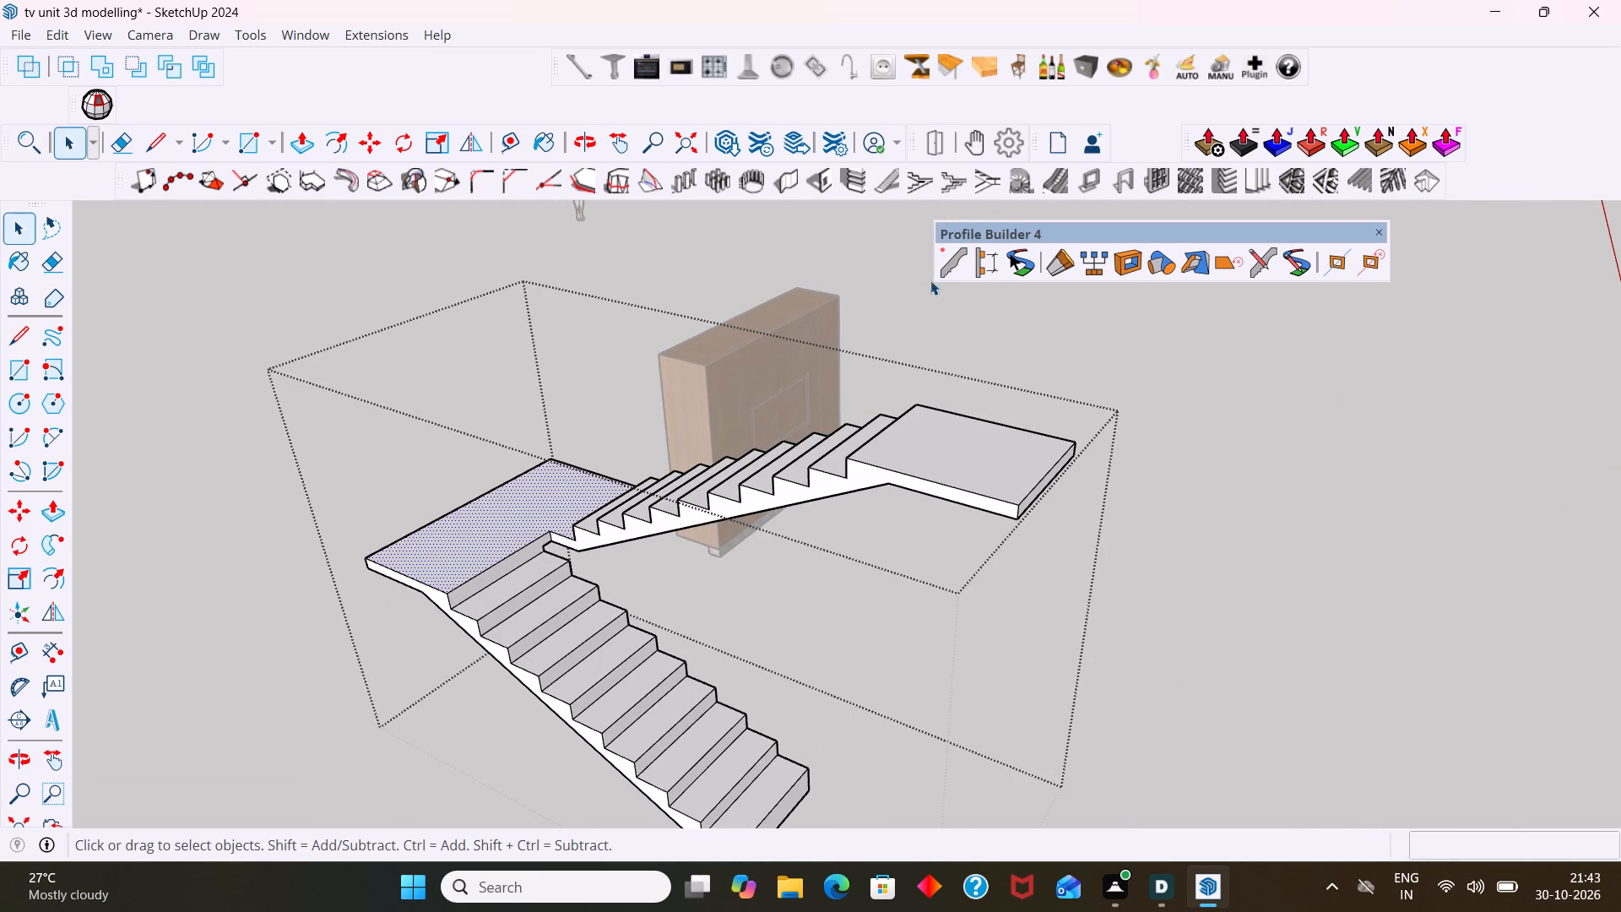
Open the PB2Crown profile settings and set the placement point to Top-Middle, keeping the Default material.
click(946, 268)
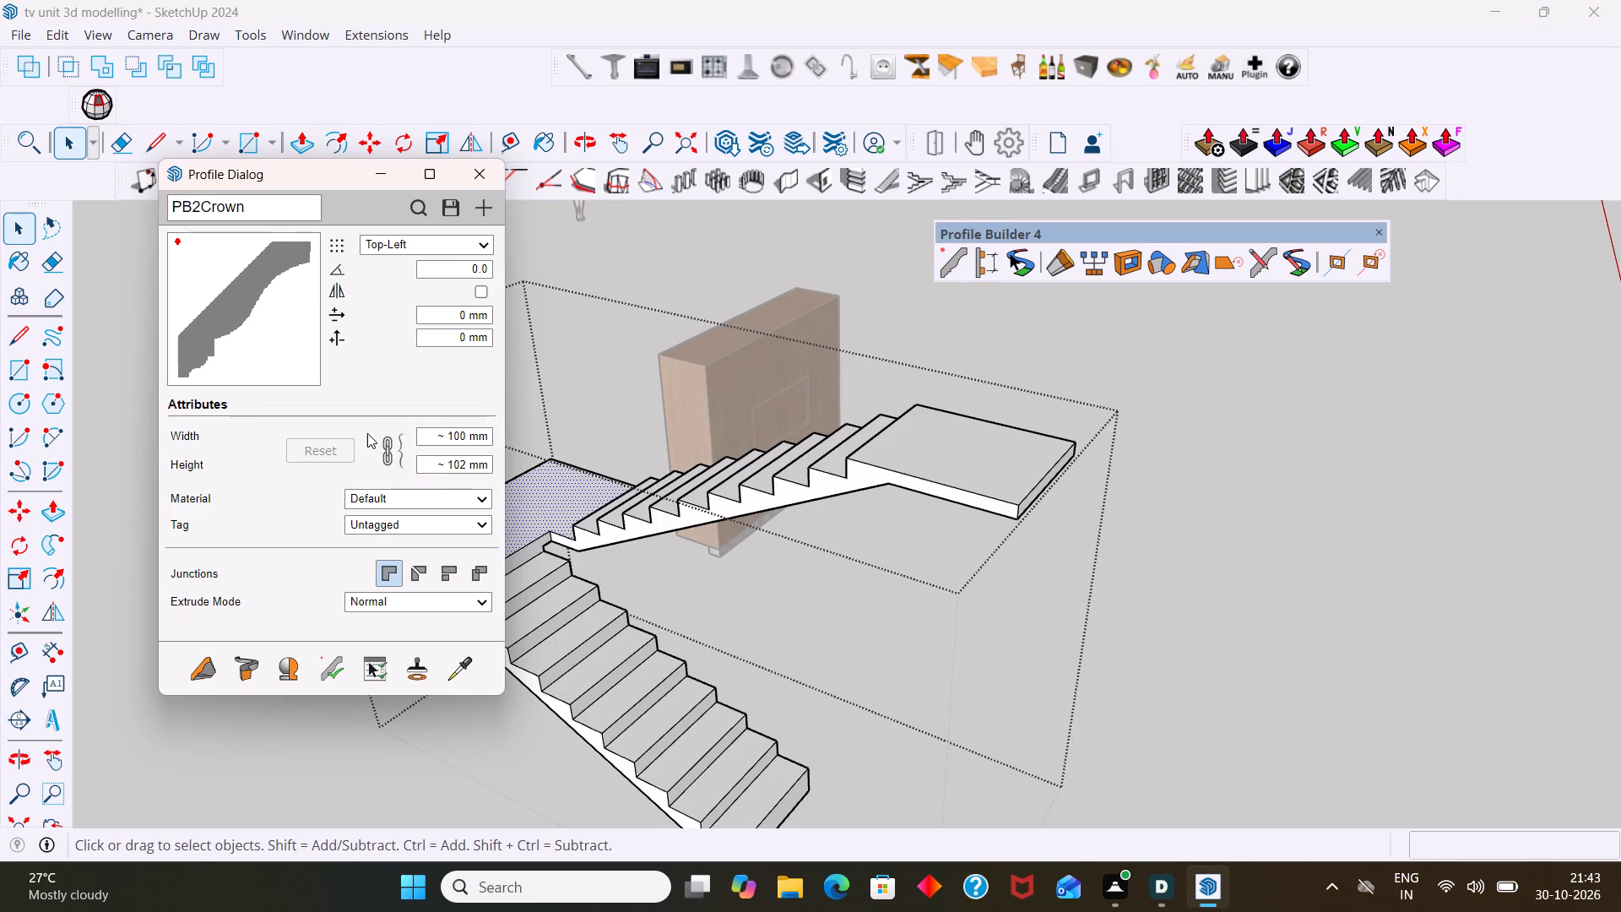
click(480, 243)
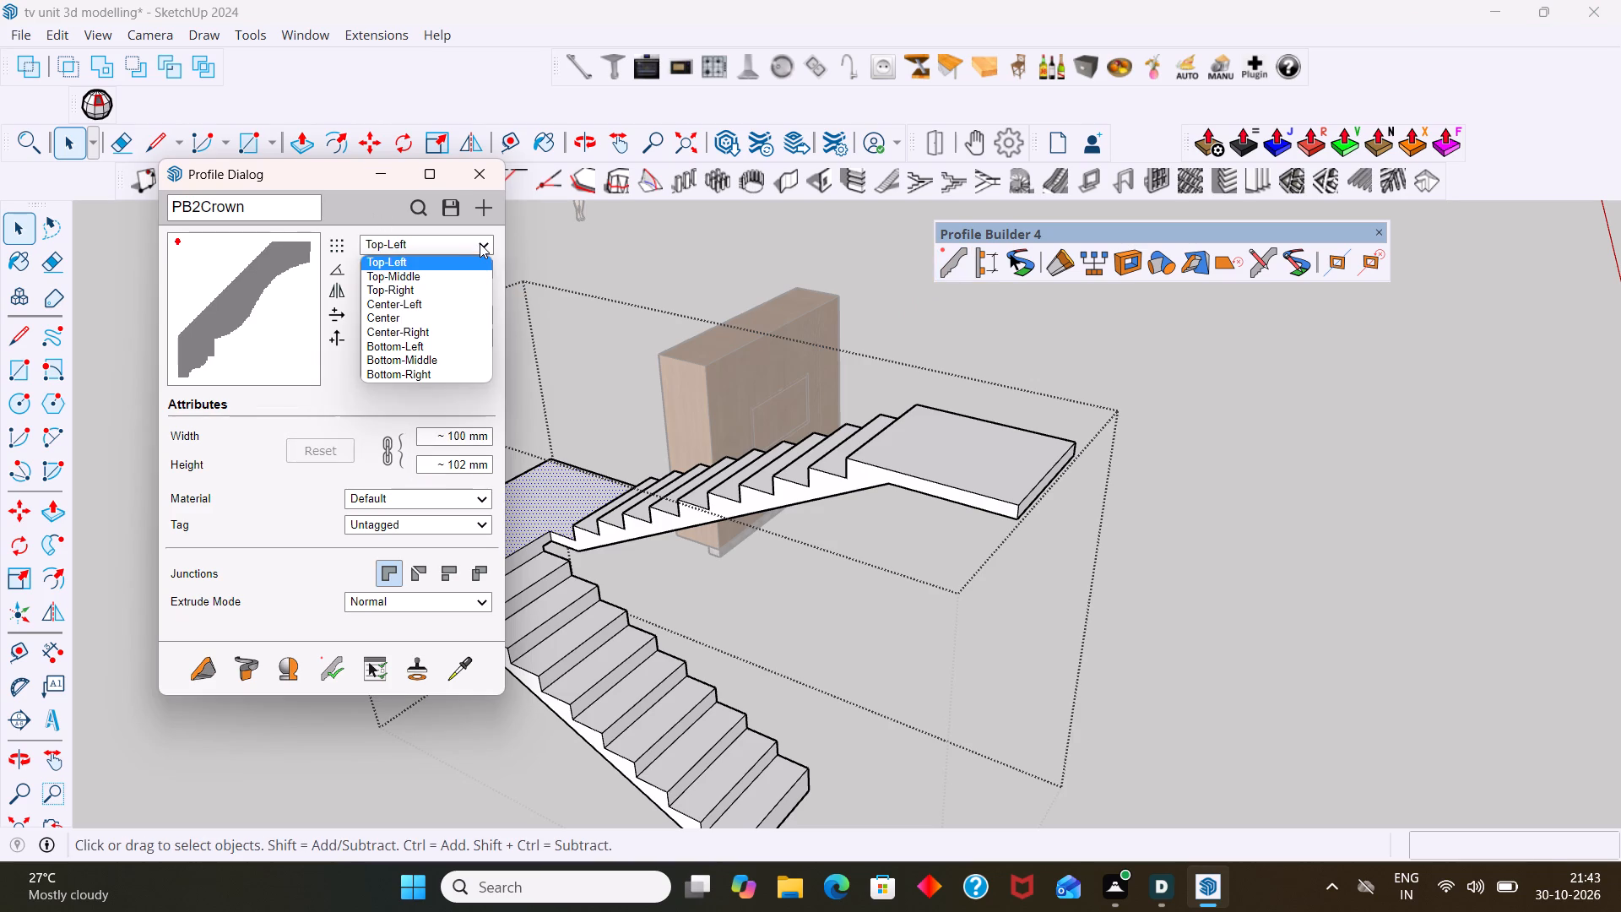
click(420, 274)
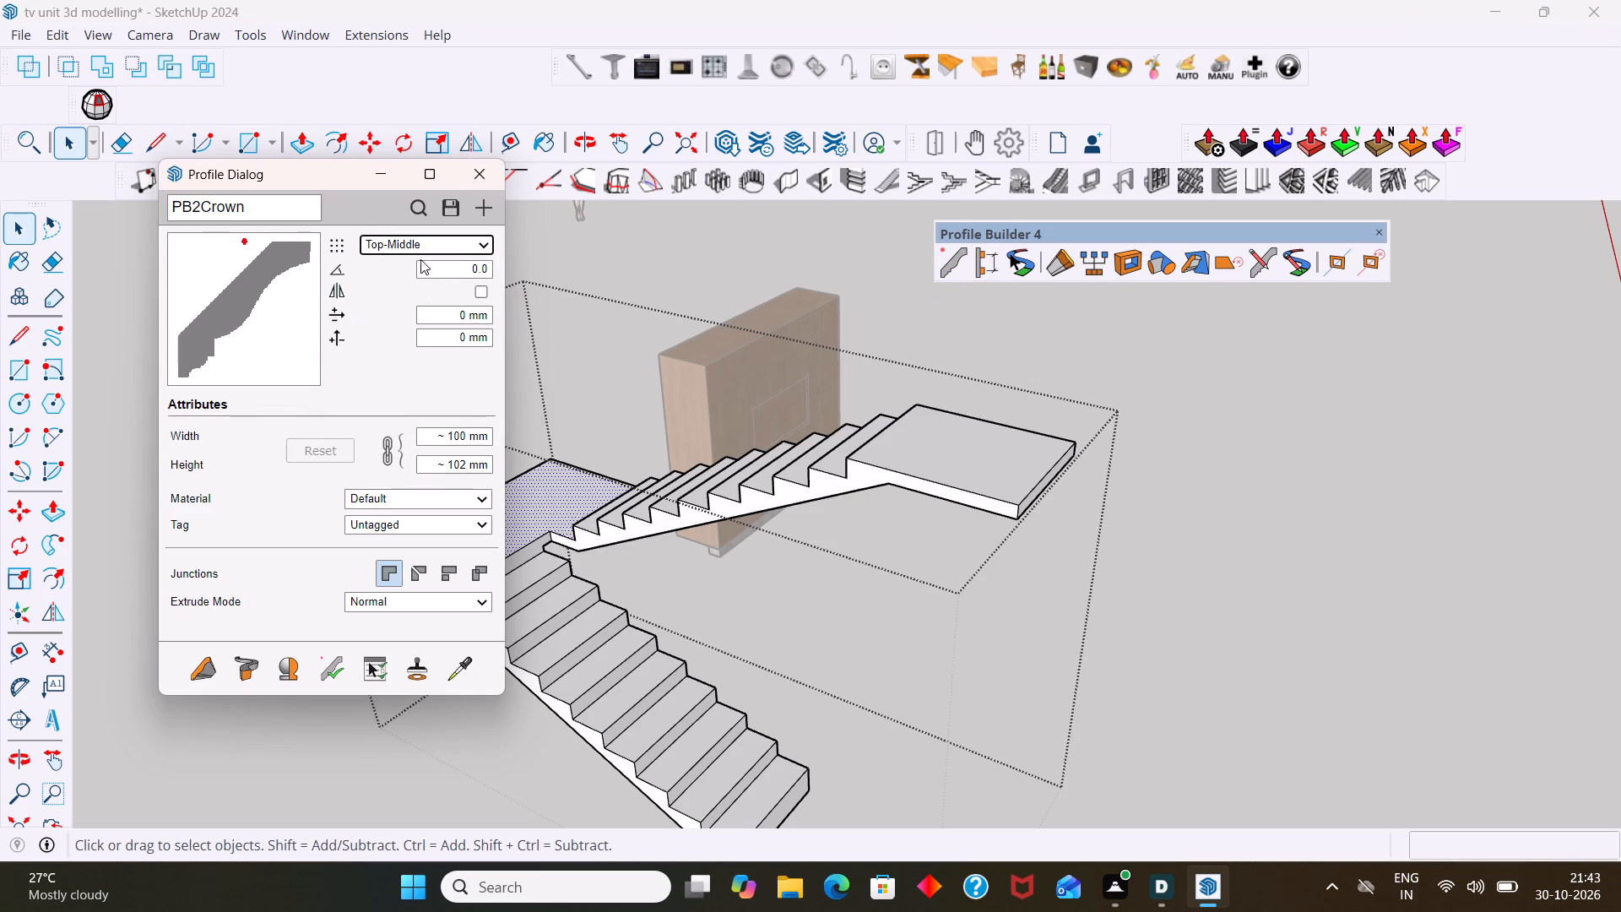
click(485, 239)
click(415, 245)
click(480, 247)
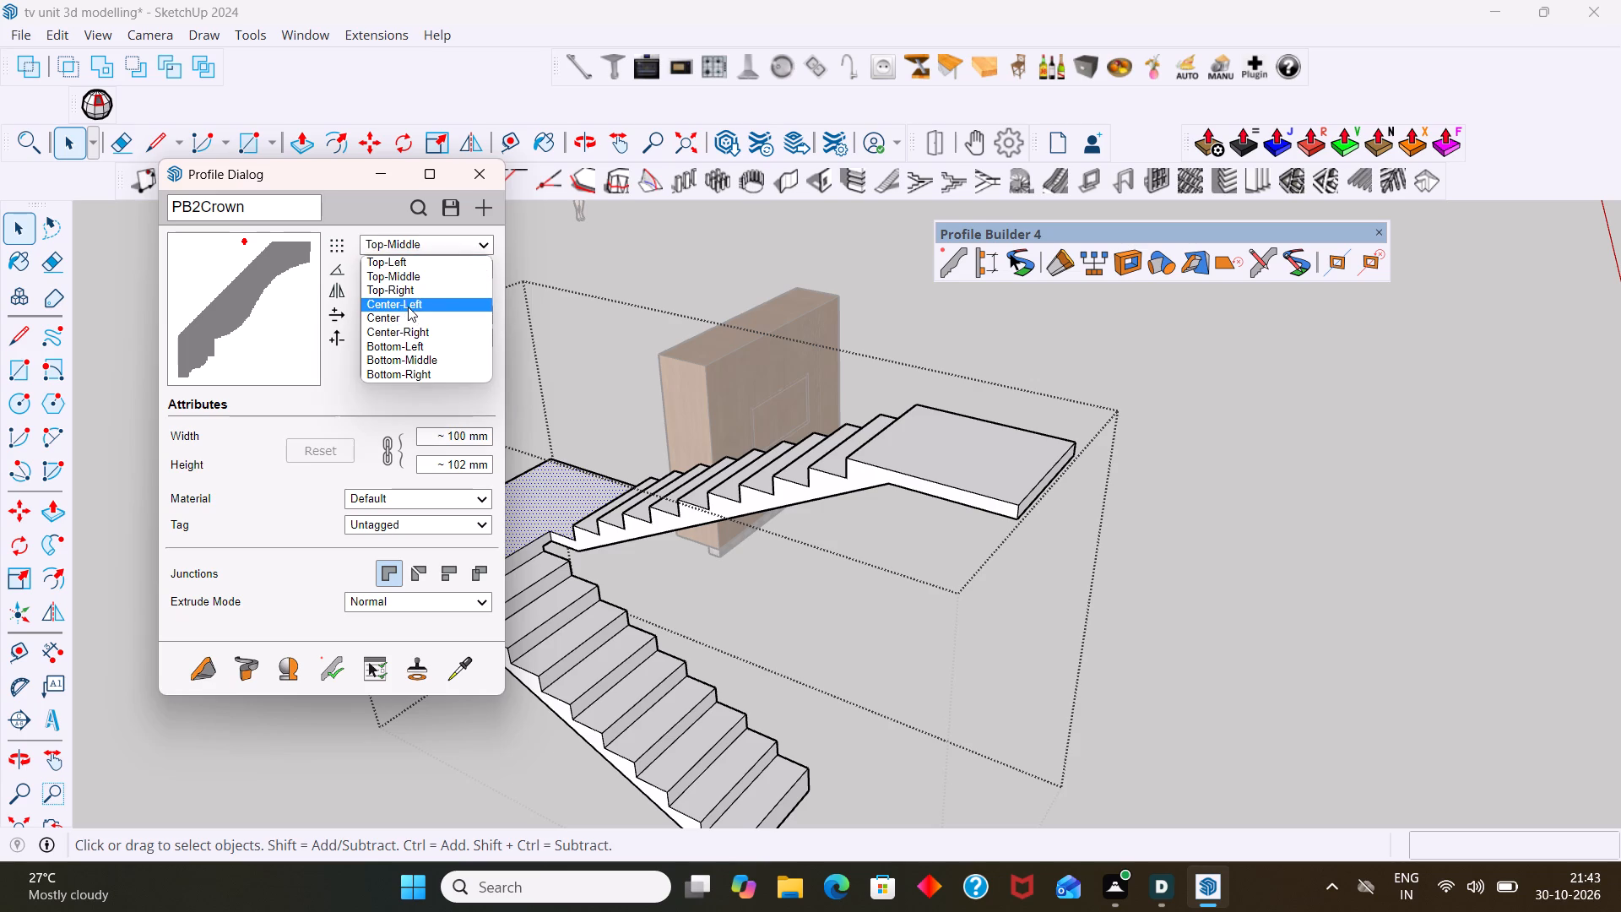
click(397, 316)
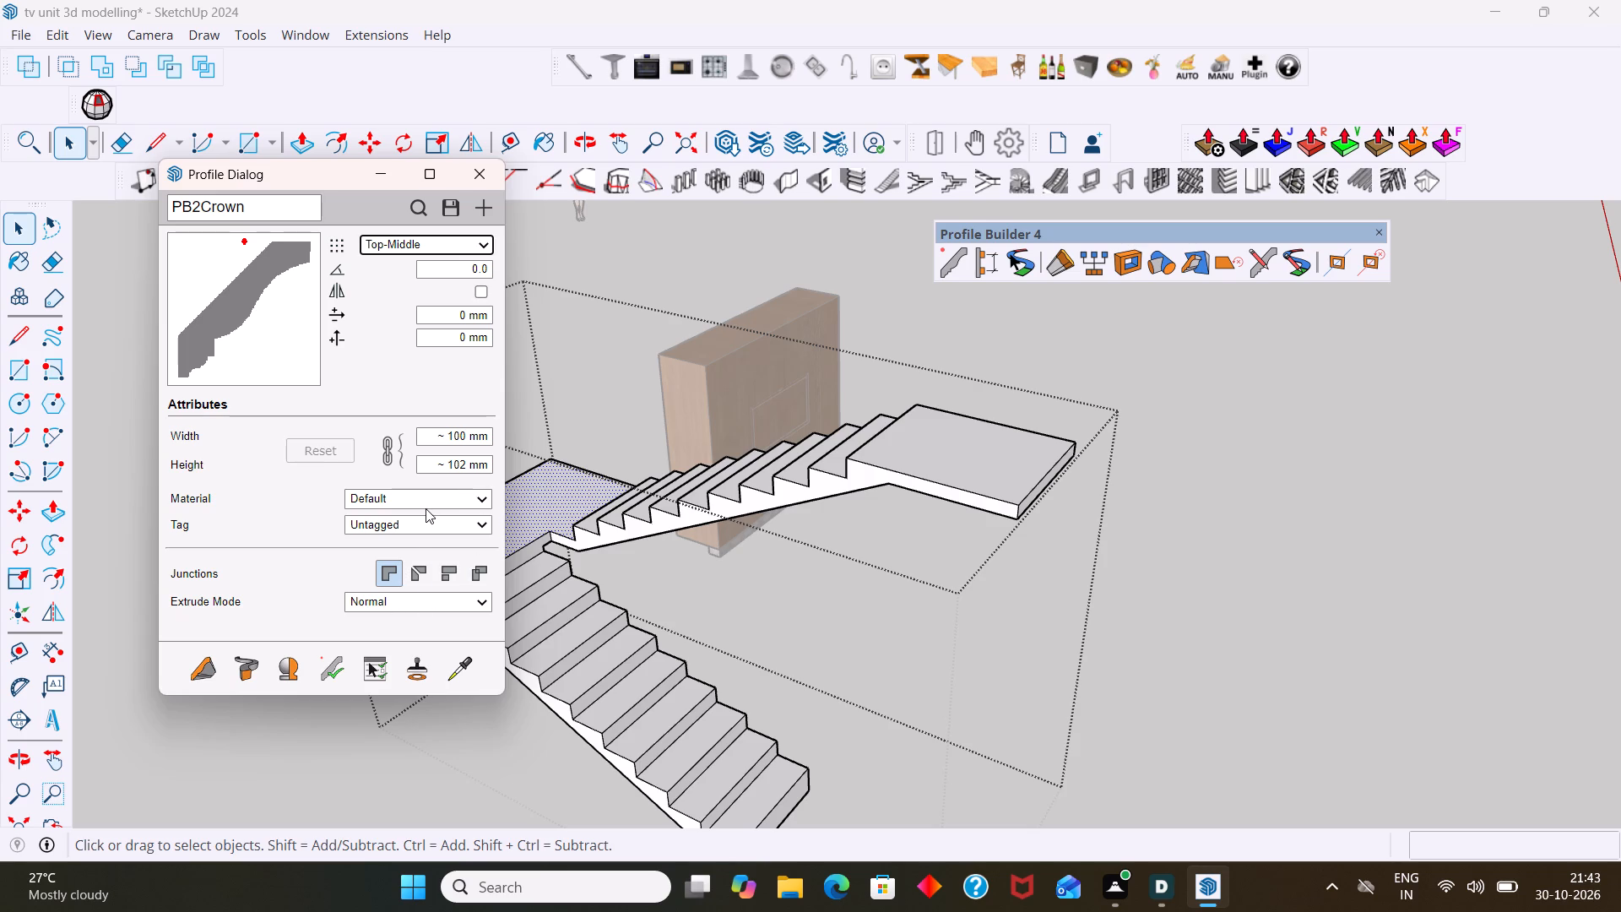
click(475, 498)
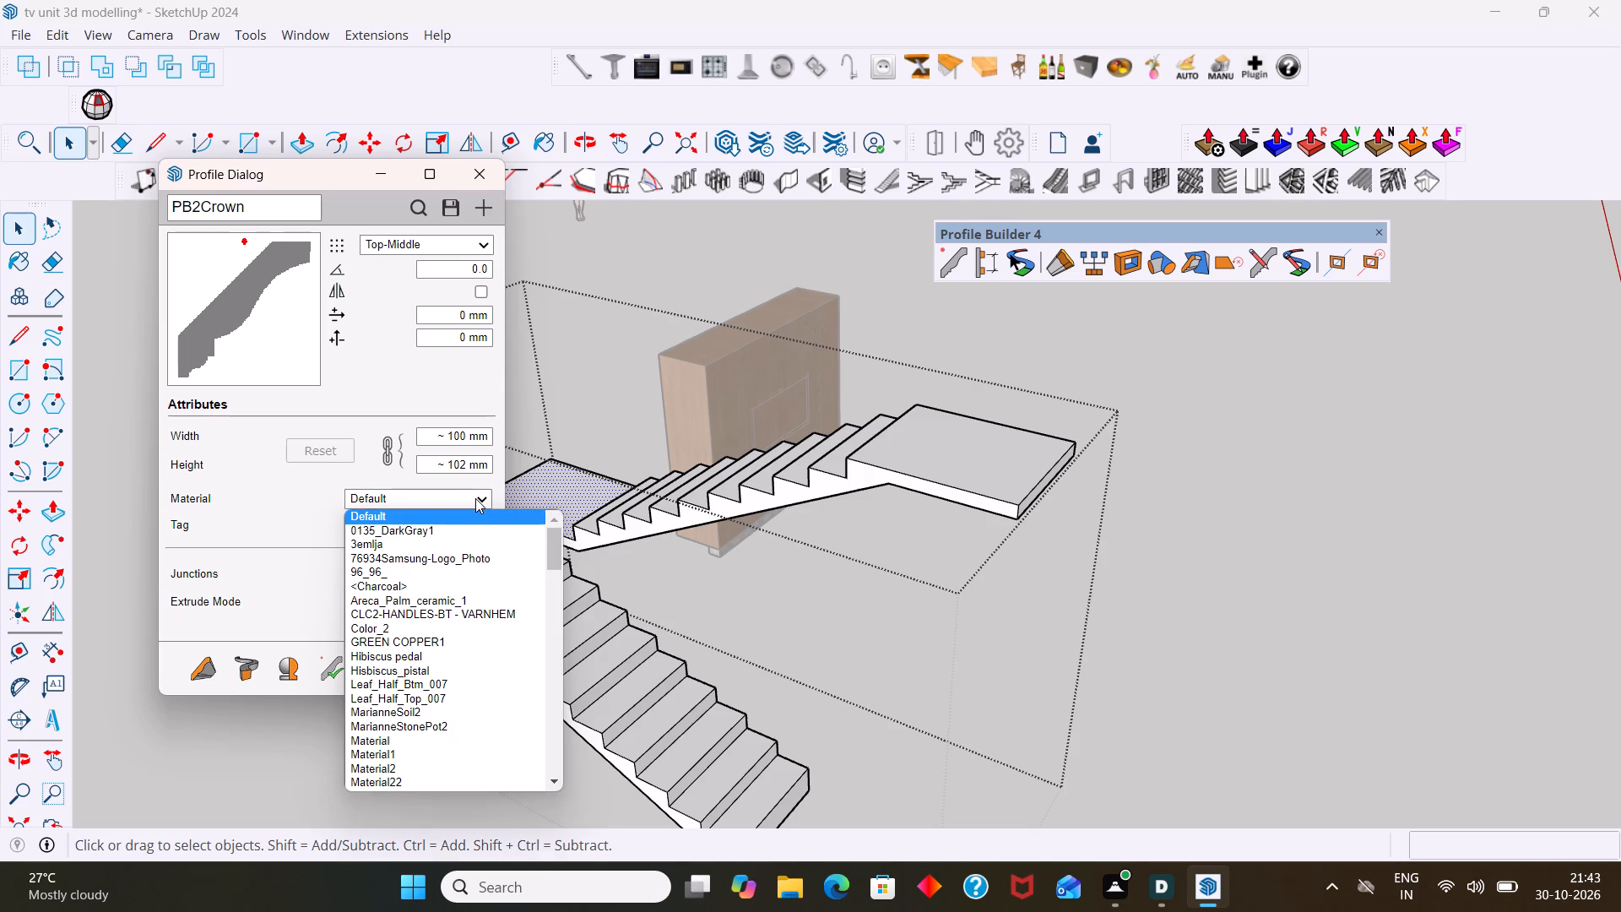
click(475, 498)
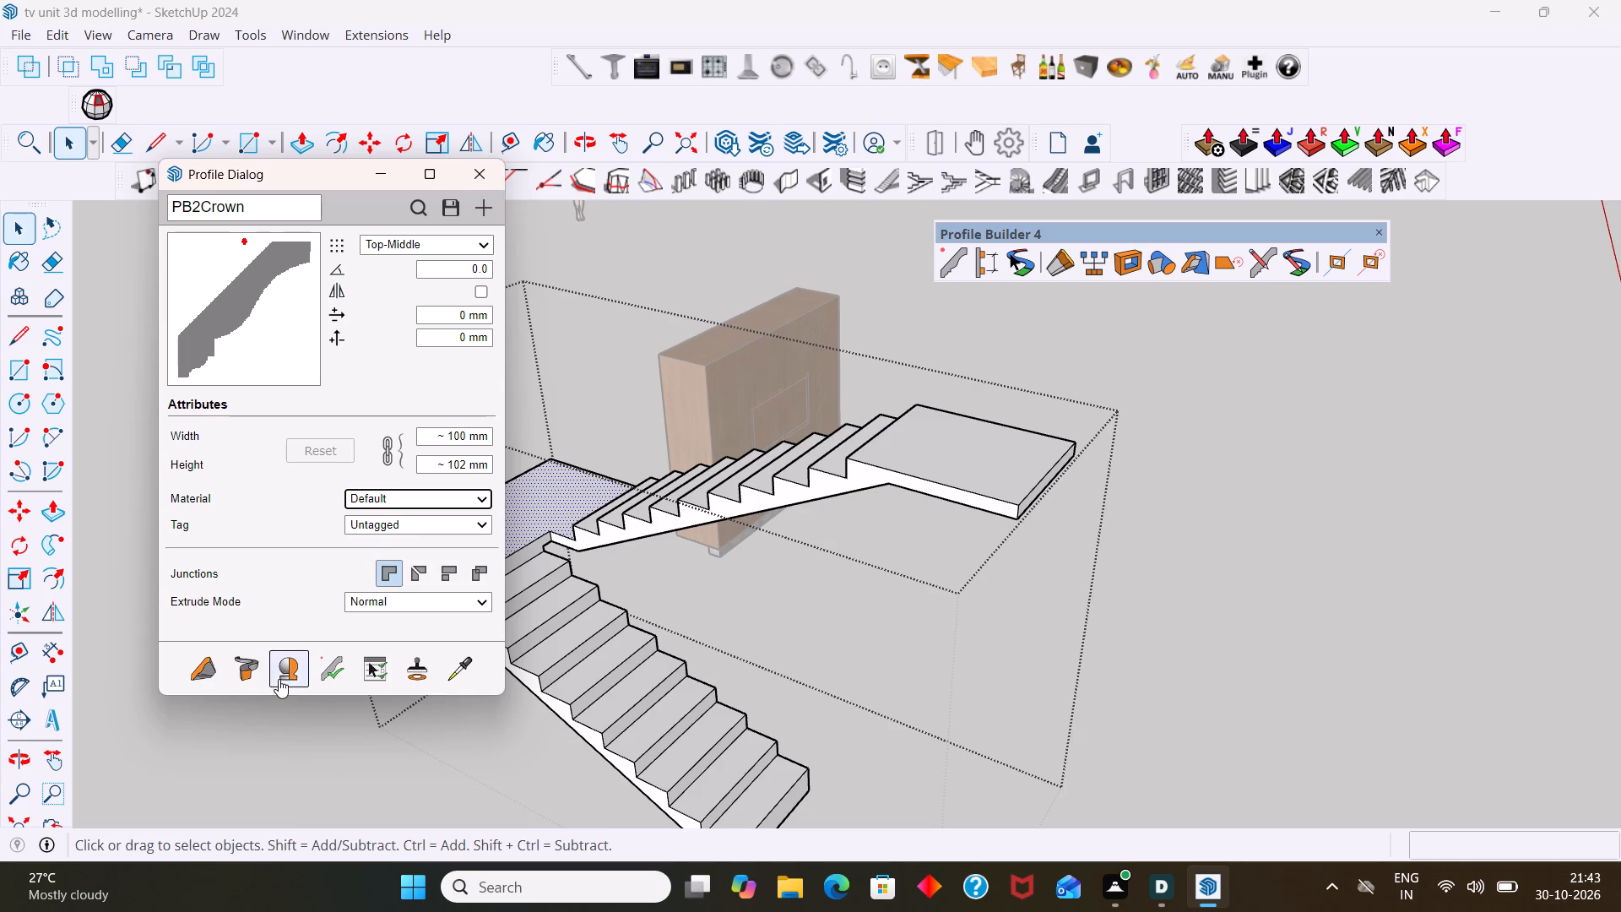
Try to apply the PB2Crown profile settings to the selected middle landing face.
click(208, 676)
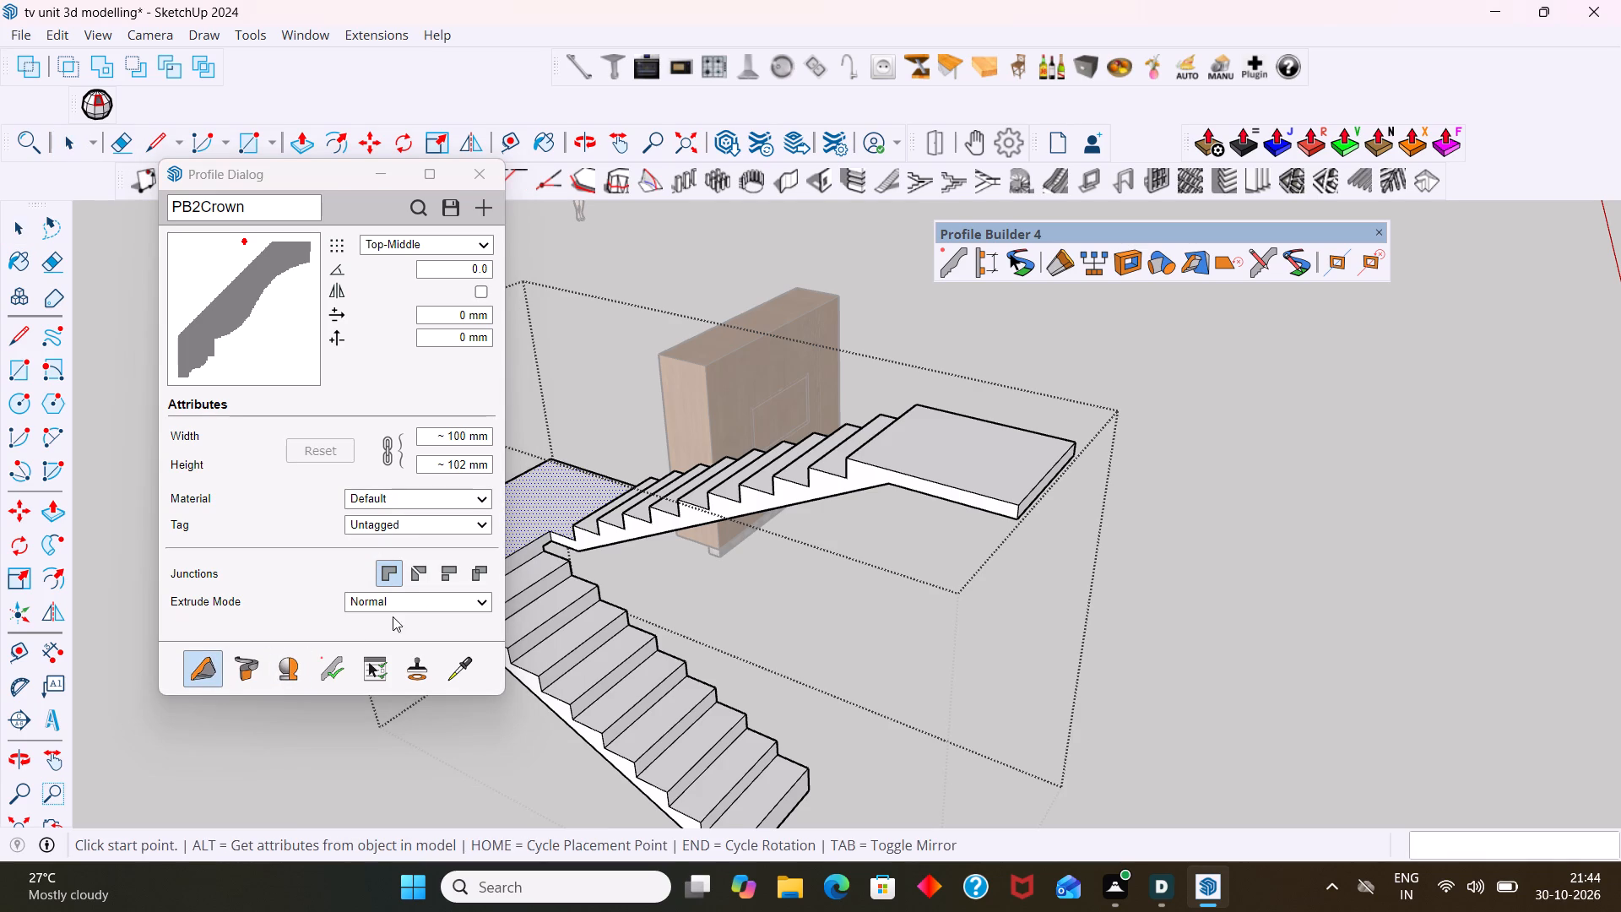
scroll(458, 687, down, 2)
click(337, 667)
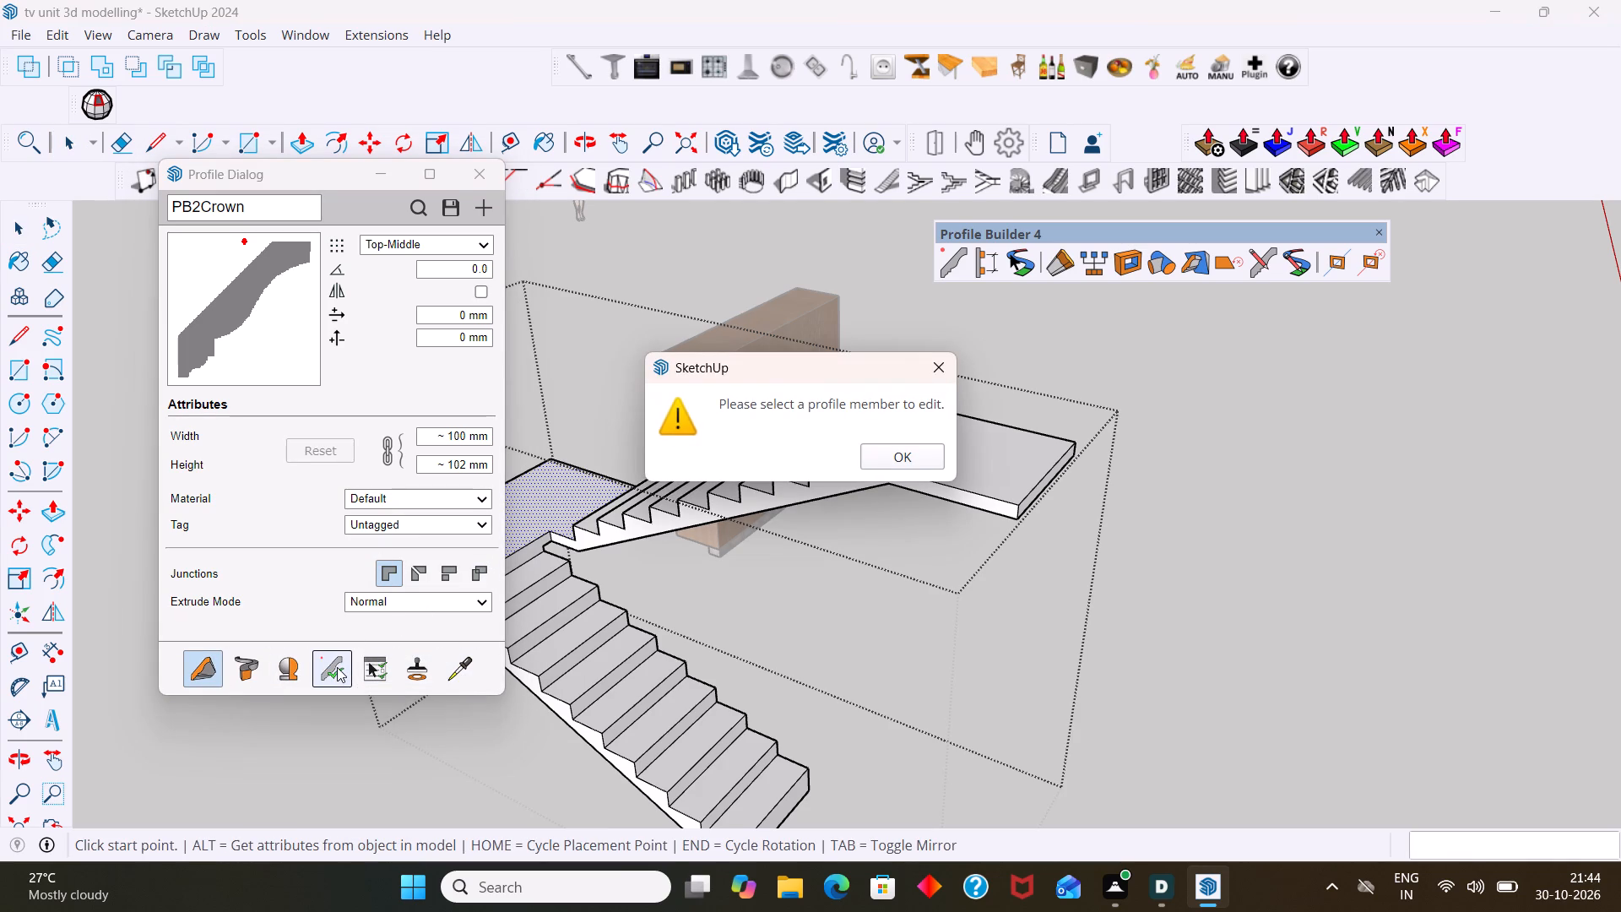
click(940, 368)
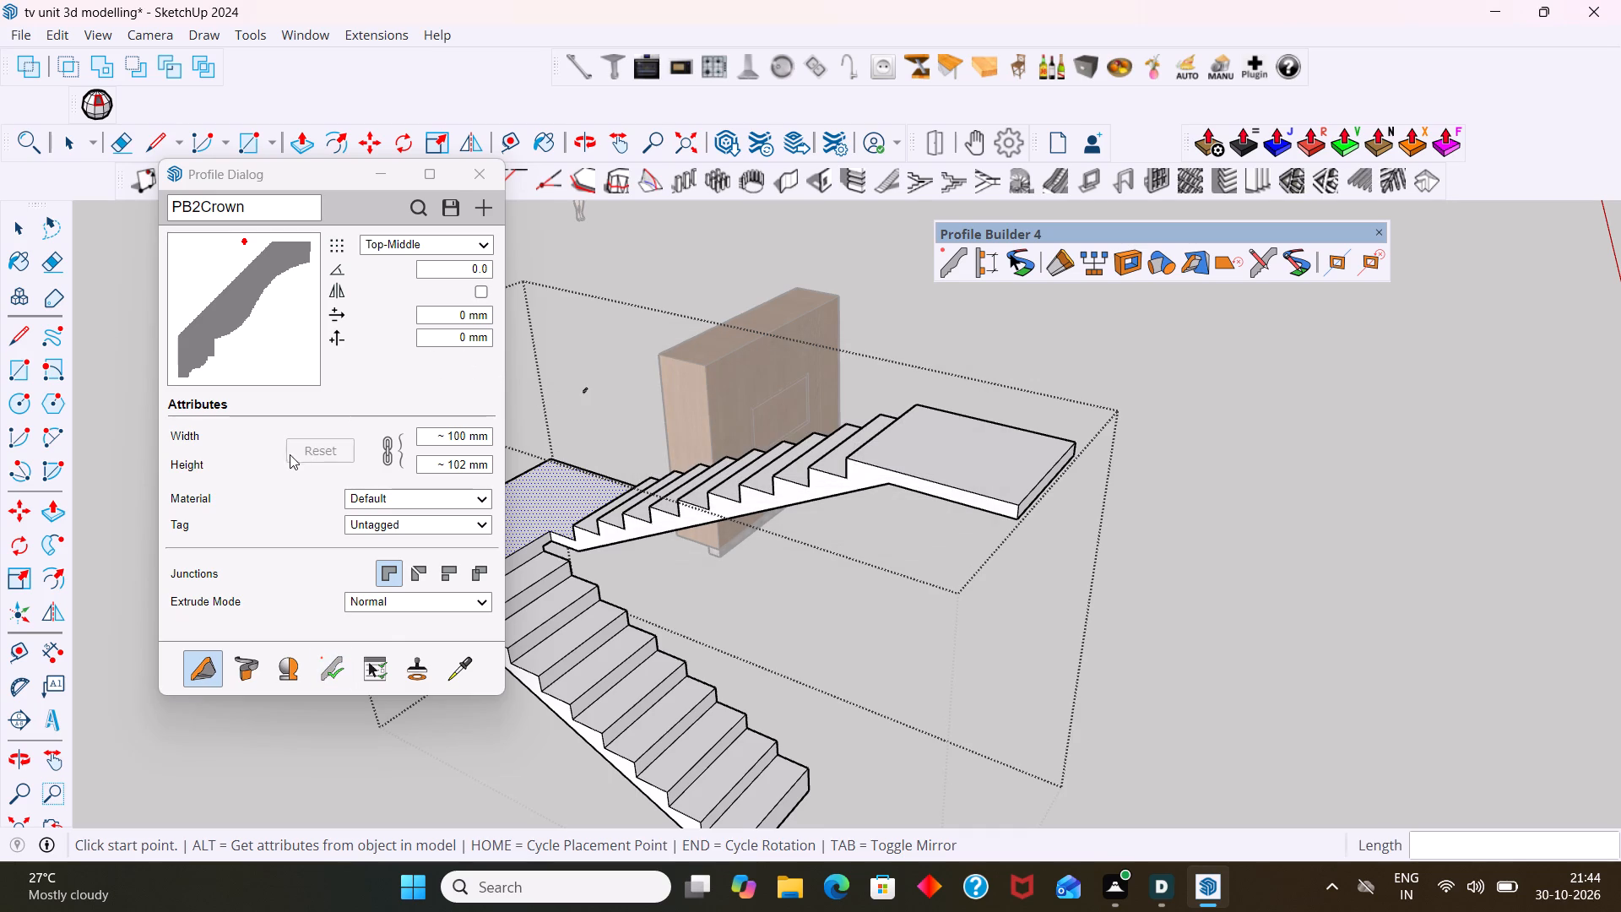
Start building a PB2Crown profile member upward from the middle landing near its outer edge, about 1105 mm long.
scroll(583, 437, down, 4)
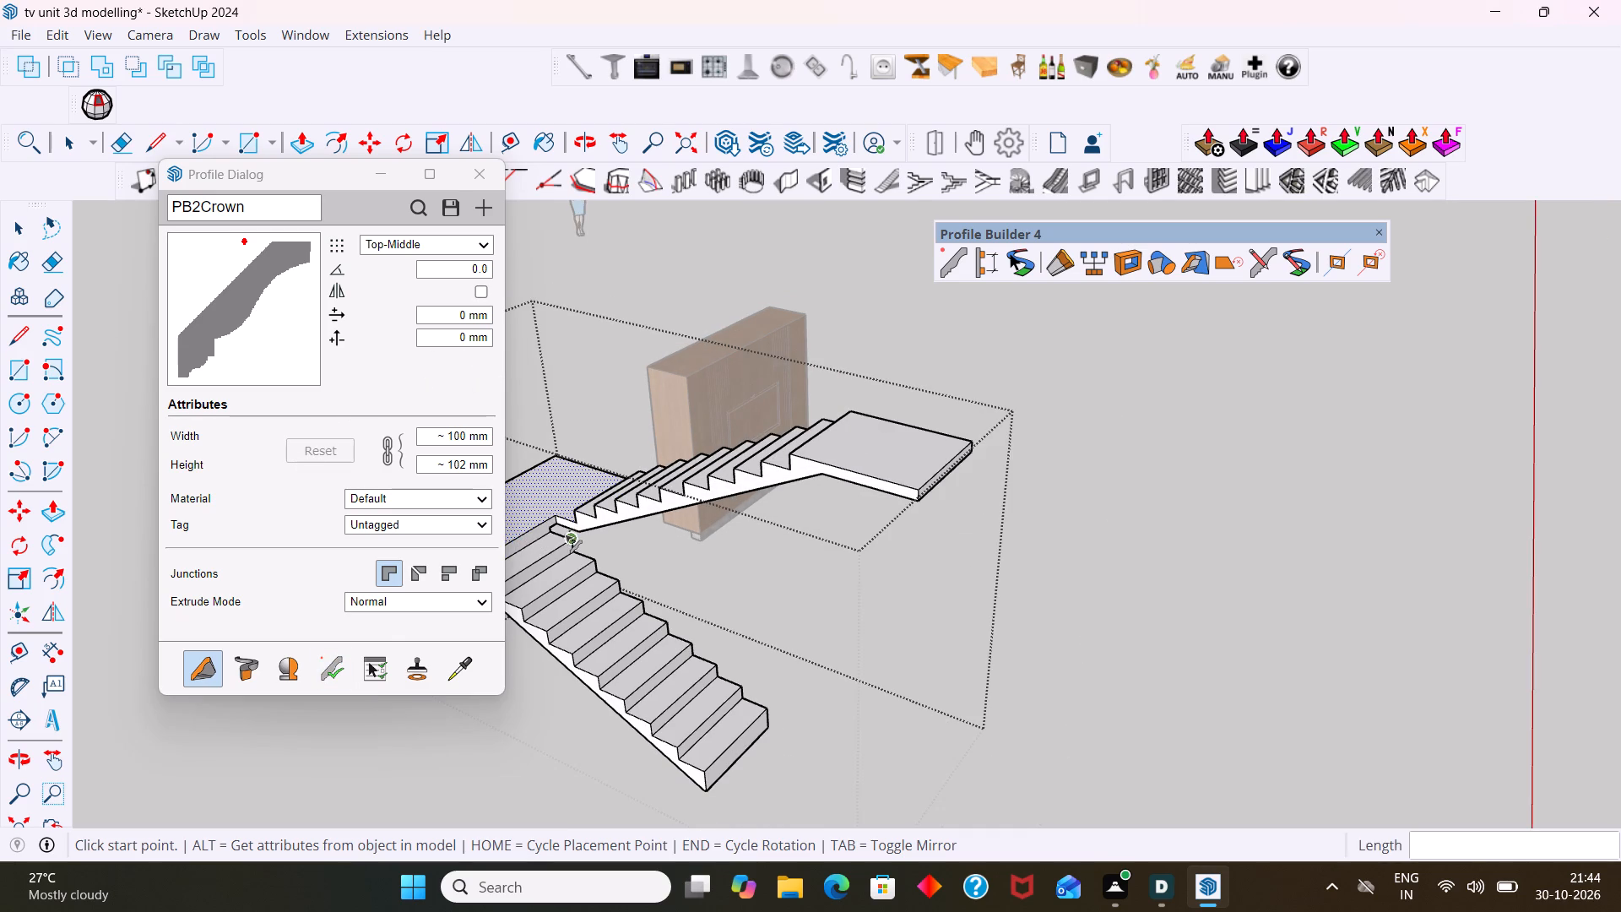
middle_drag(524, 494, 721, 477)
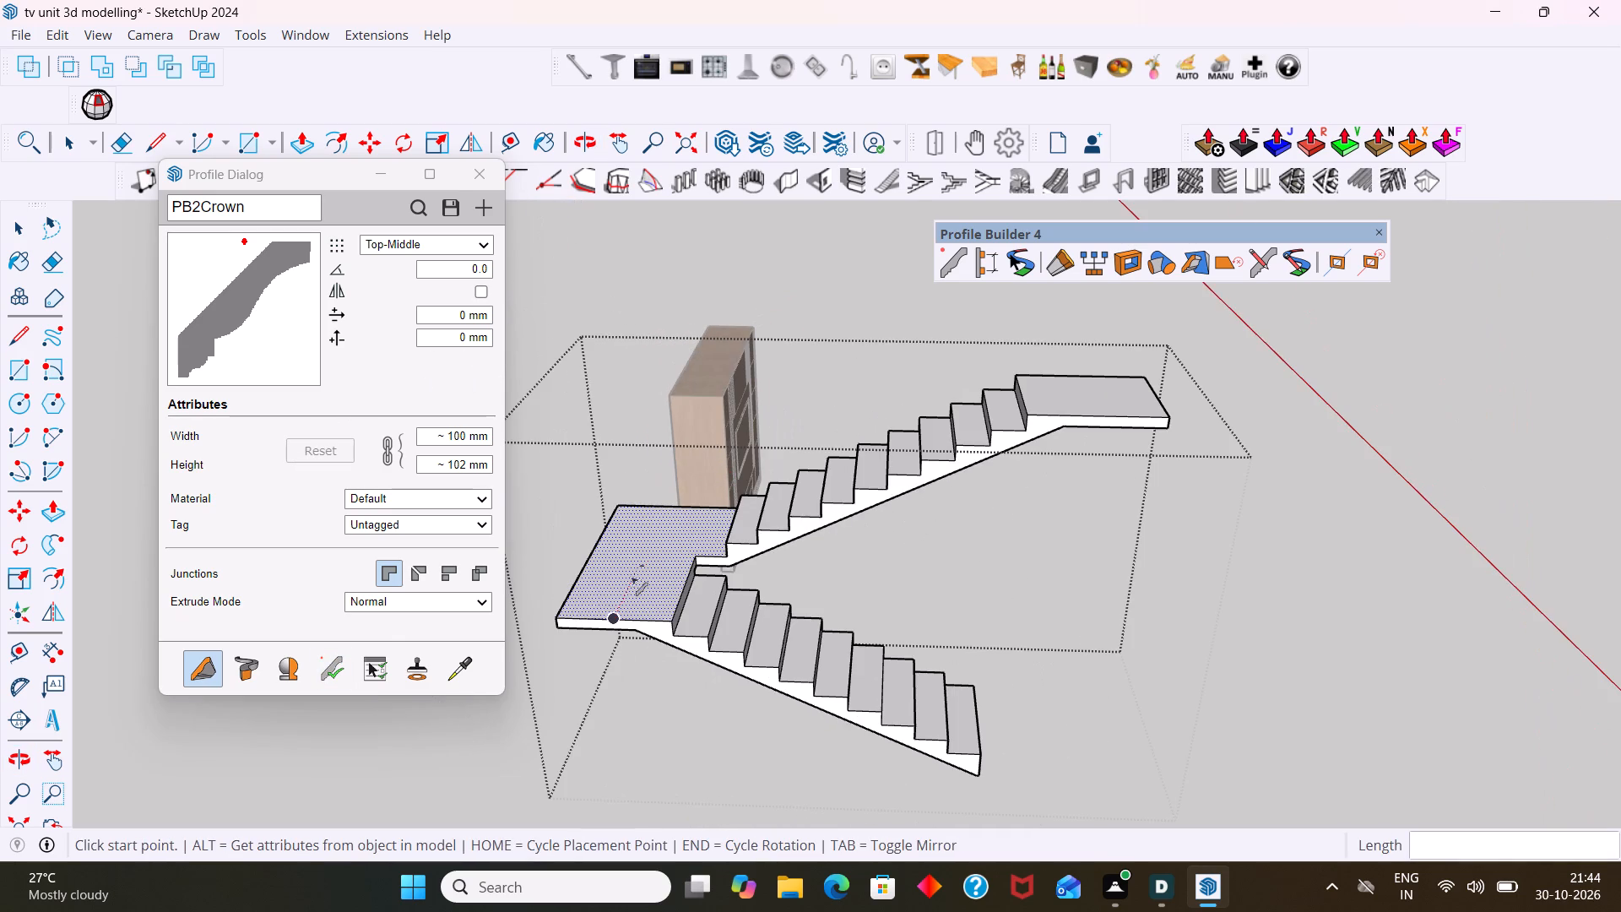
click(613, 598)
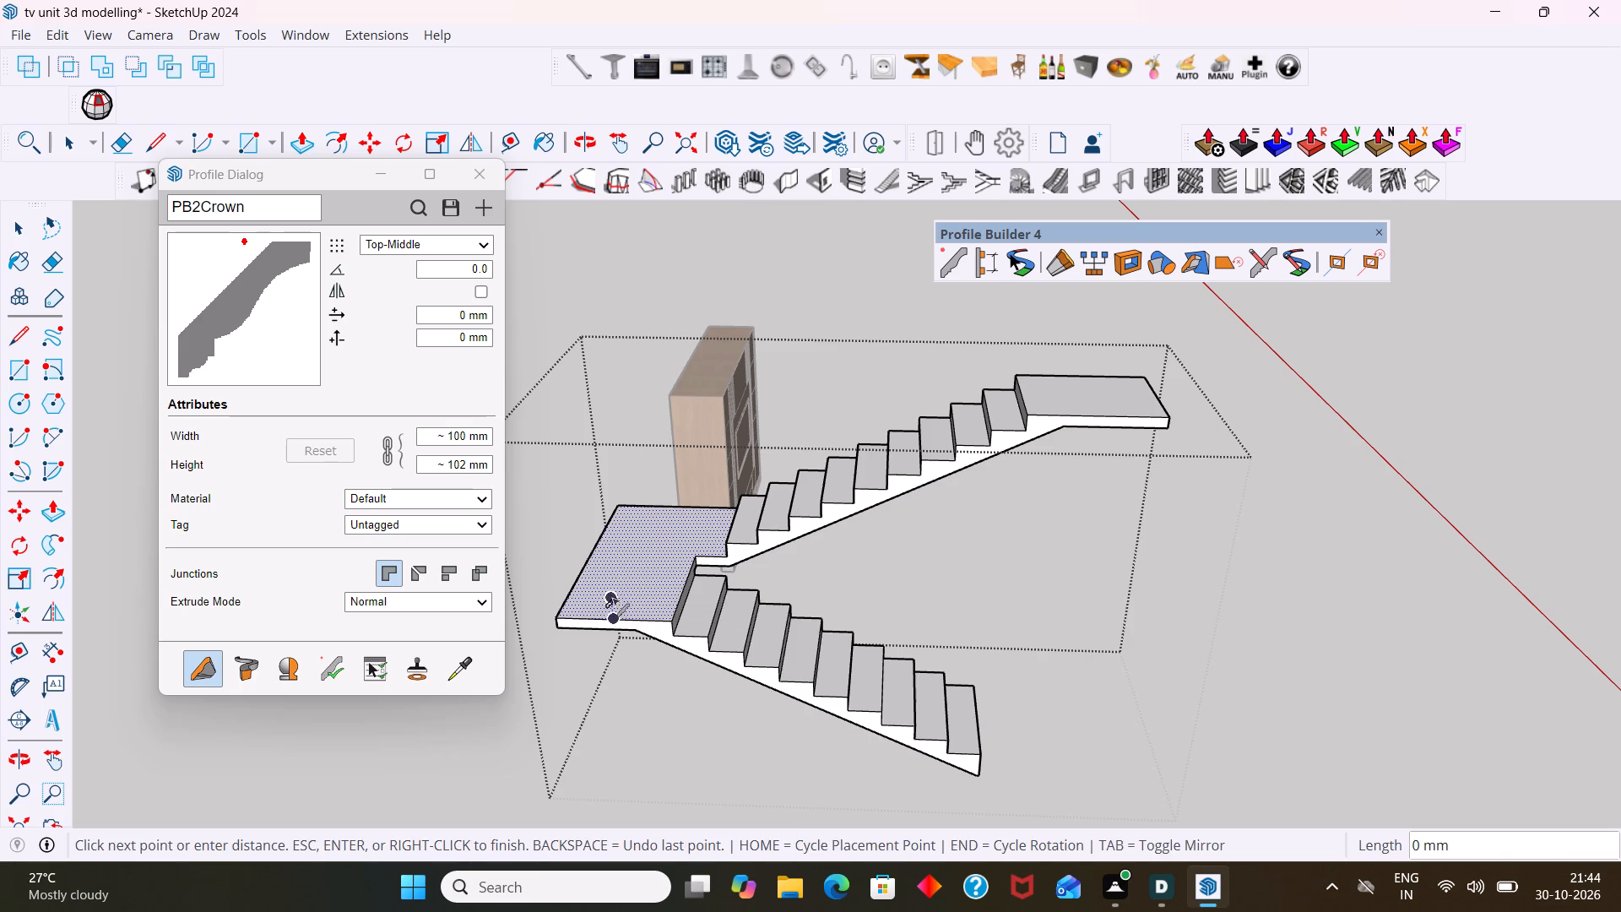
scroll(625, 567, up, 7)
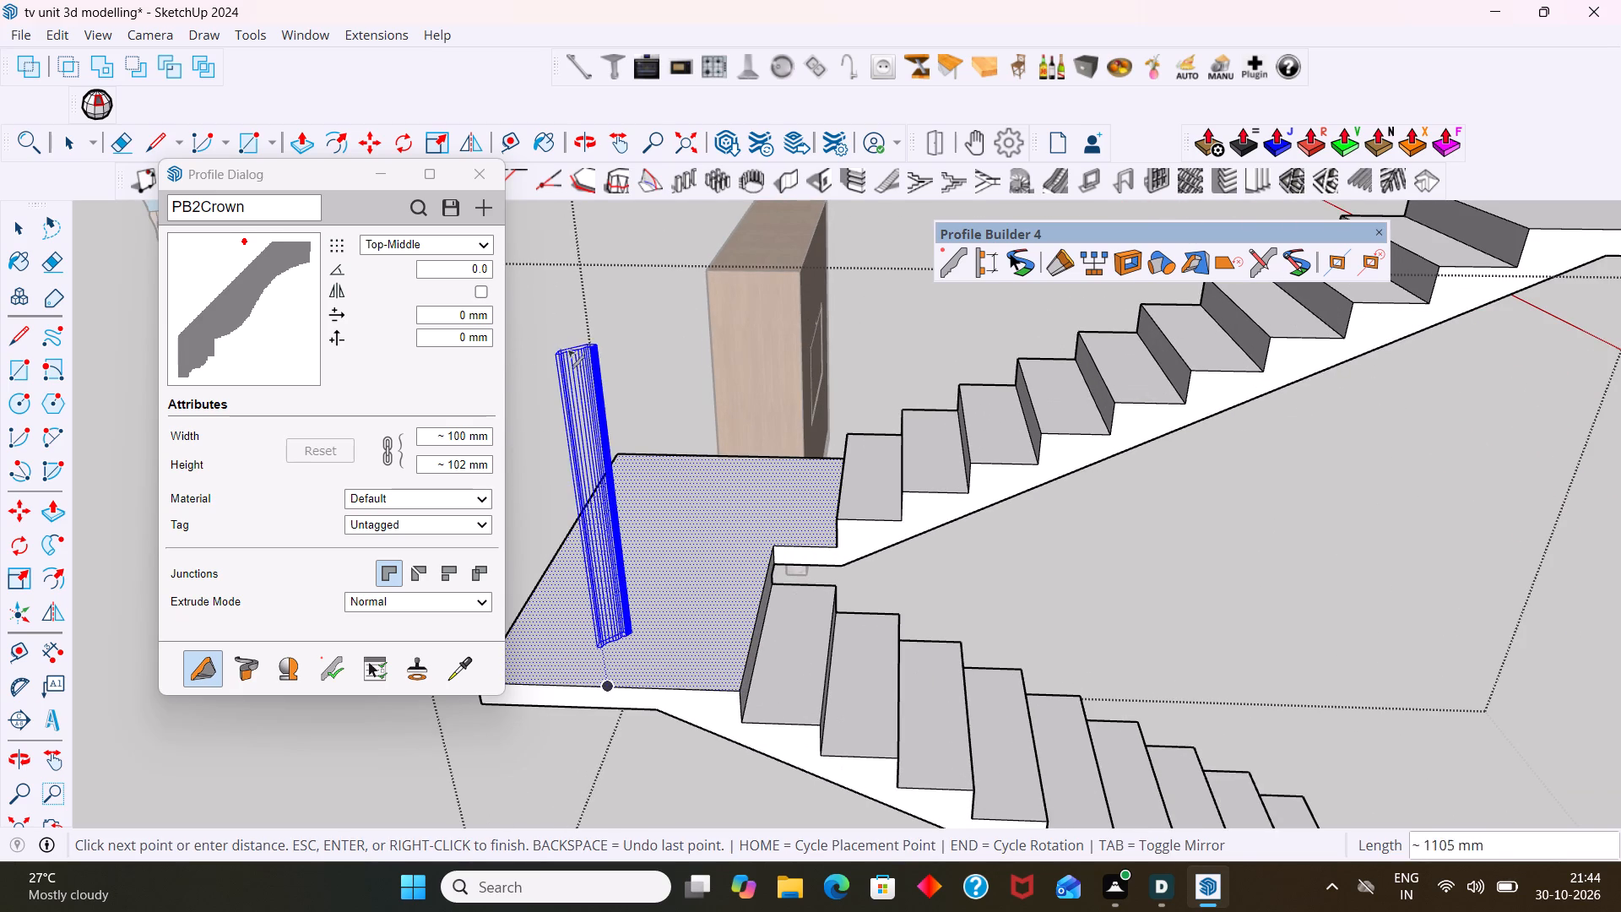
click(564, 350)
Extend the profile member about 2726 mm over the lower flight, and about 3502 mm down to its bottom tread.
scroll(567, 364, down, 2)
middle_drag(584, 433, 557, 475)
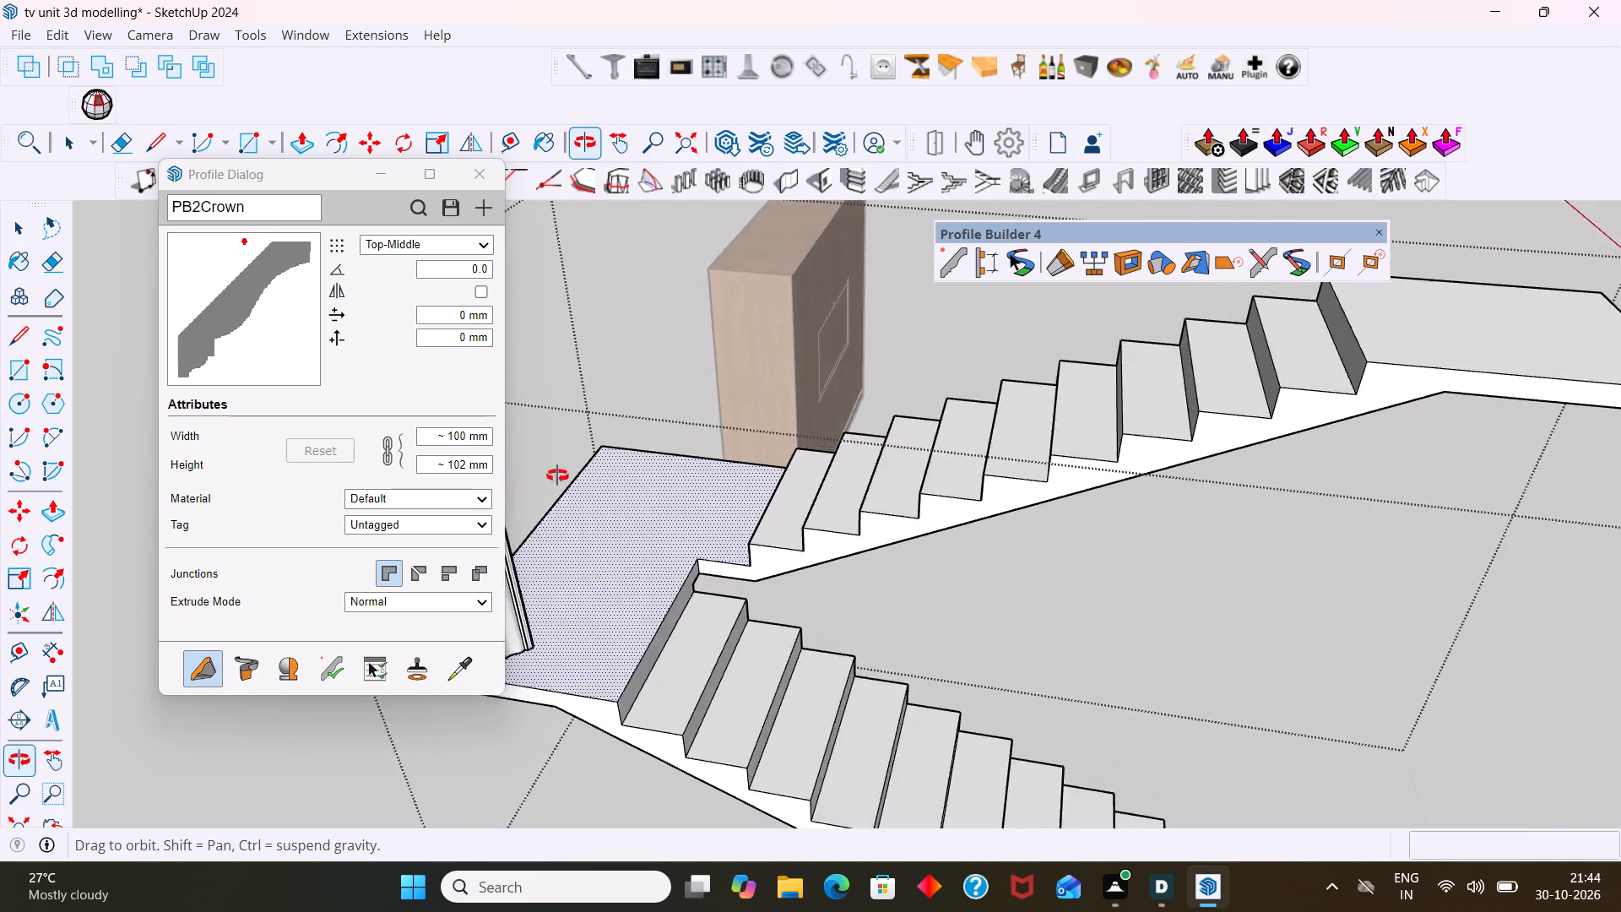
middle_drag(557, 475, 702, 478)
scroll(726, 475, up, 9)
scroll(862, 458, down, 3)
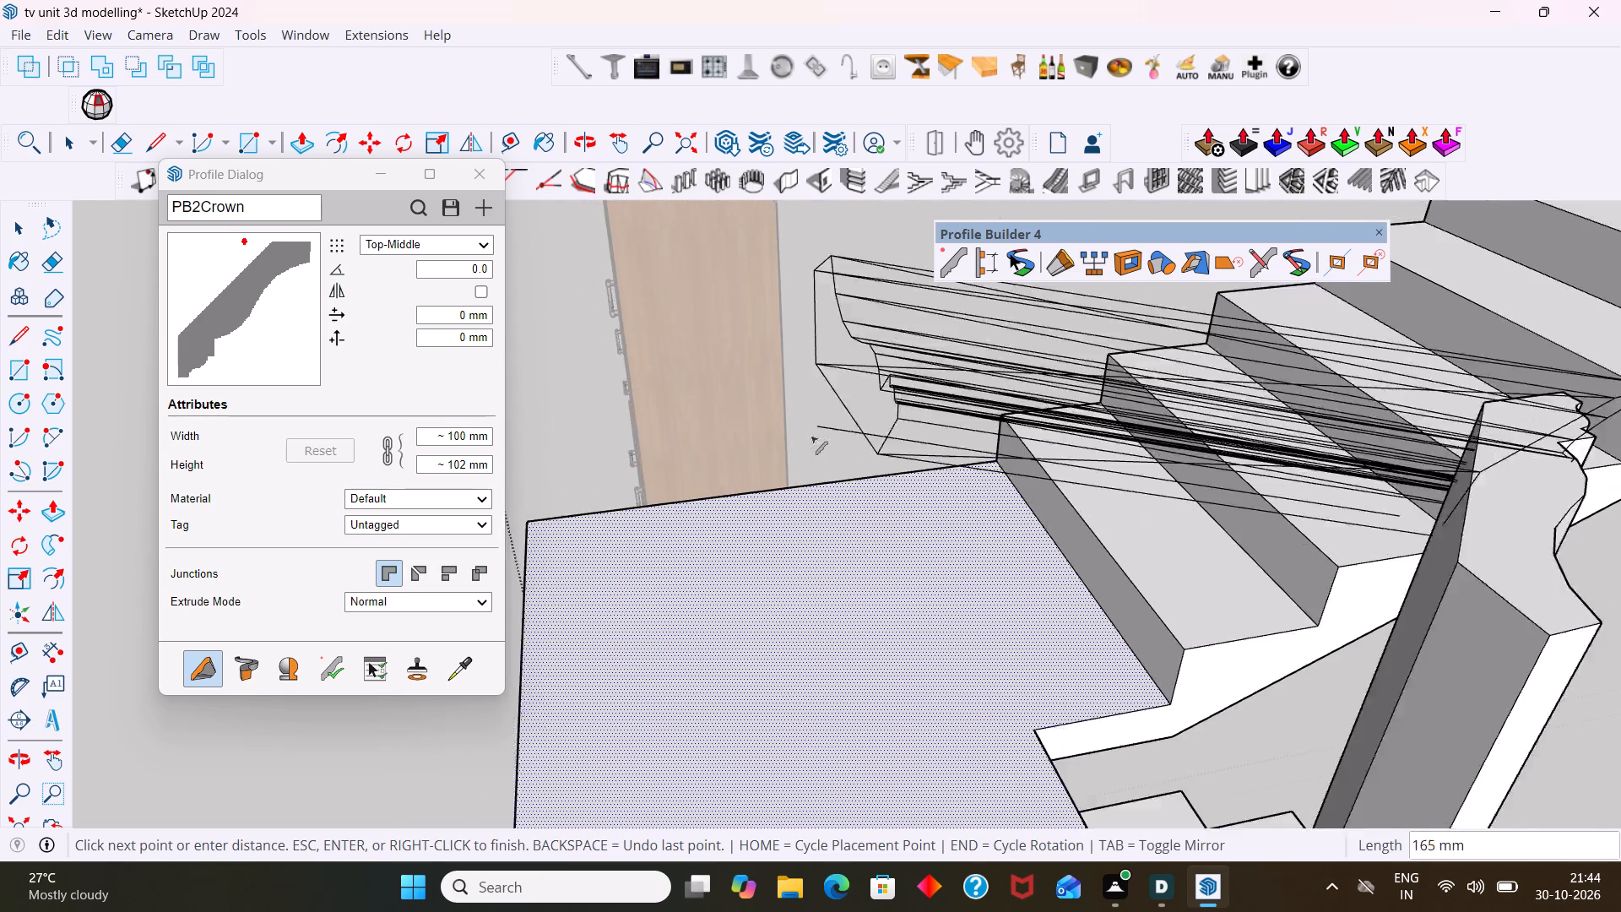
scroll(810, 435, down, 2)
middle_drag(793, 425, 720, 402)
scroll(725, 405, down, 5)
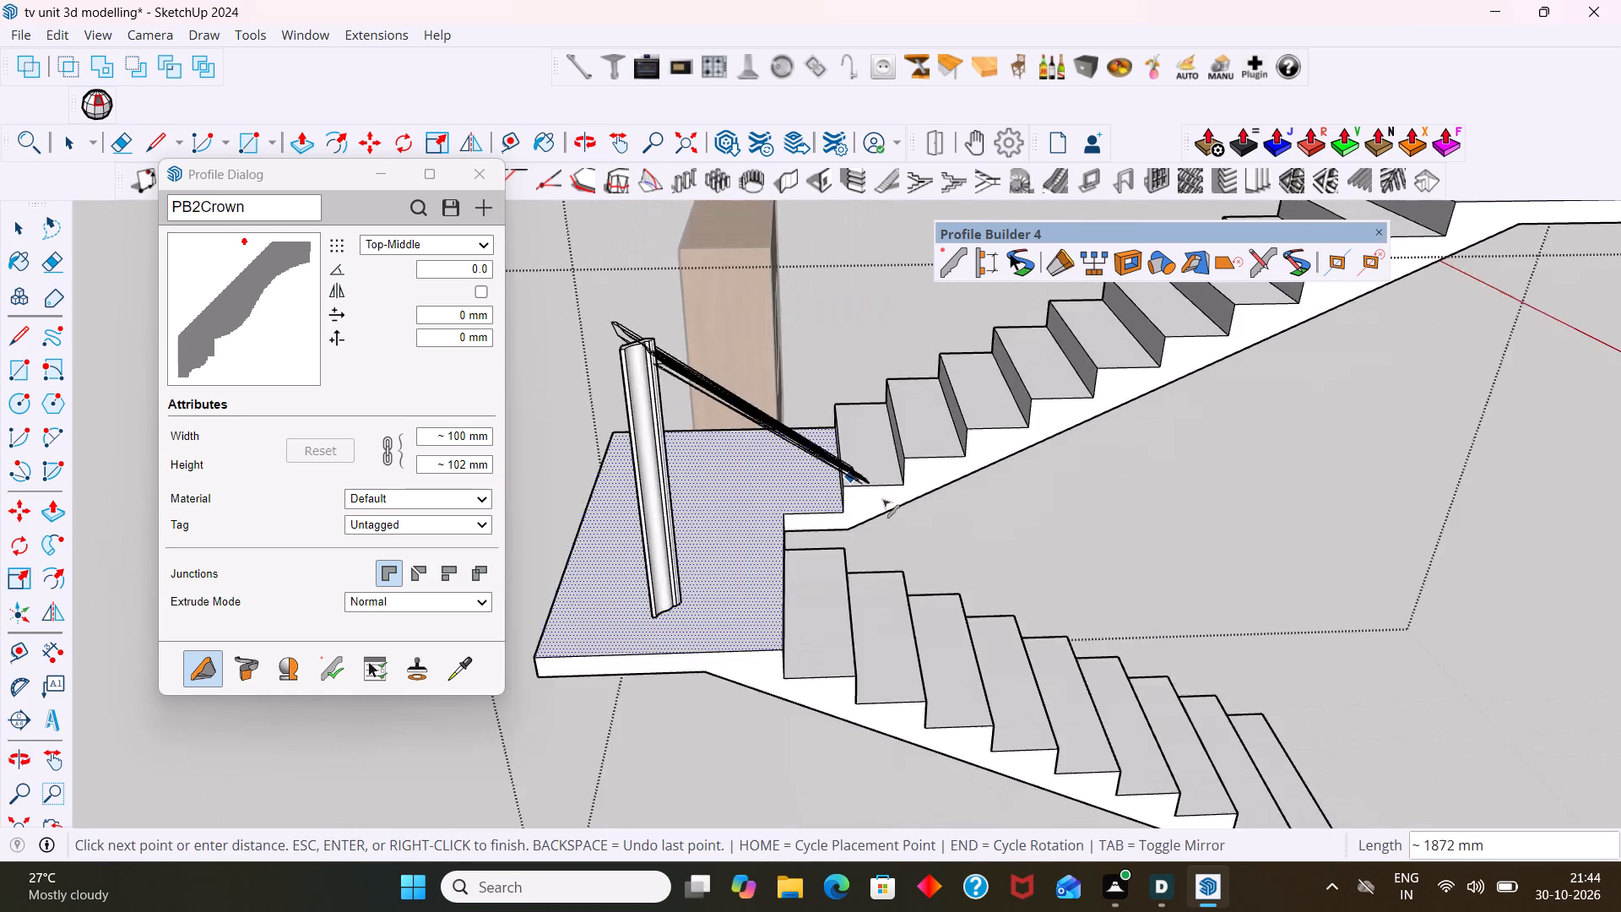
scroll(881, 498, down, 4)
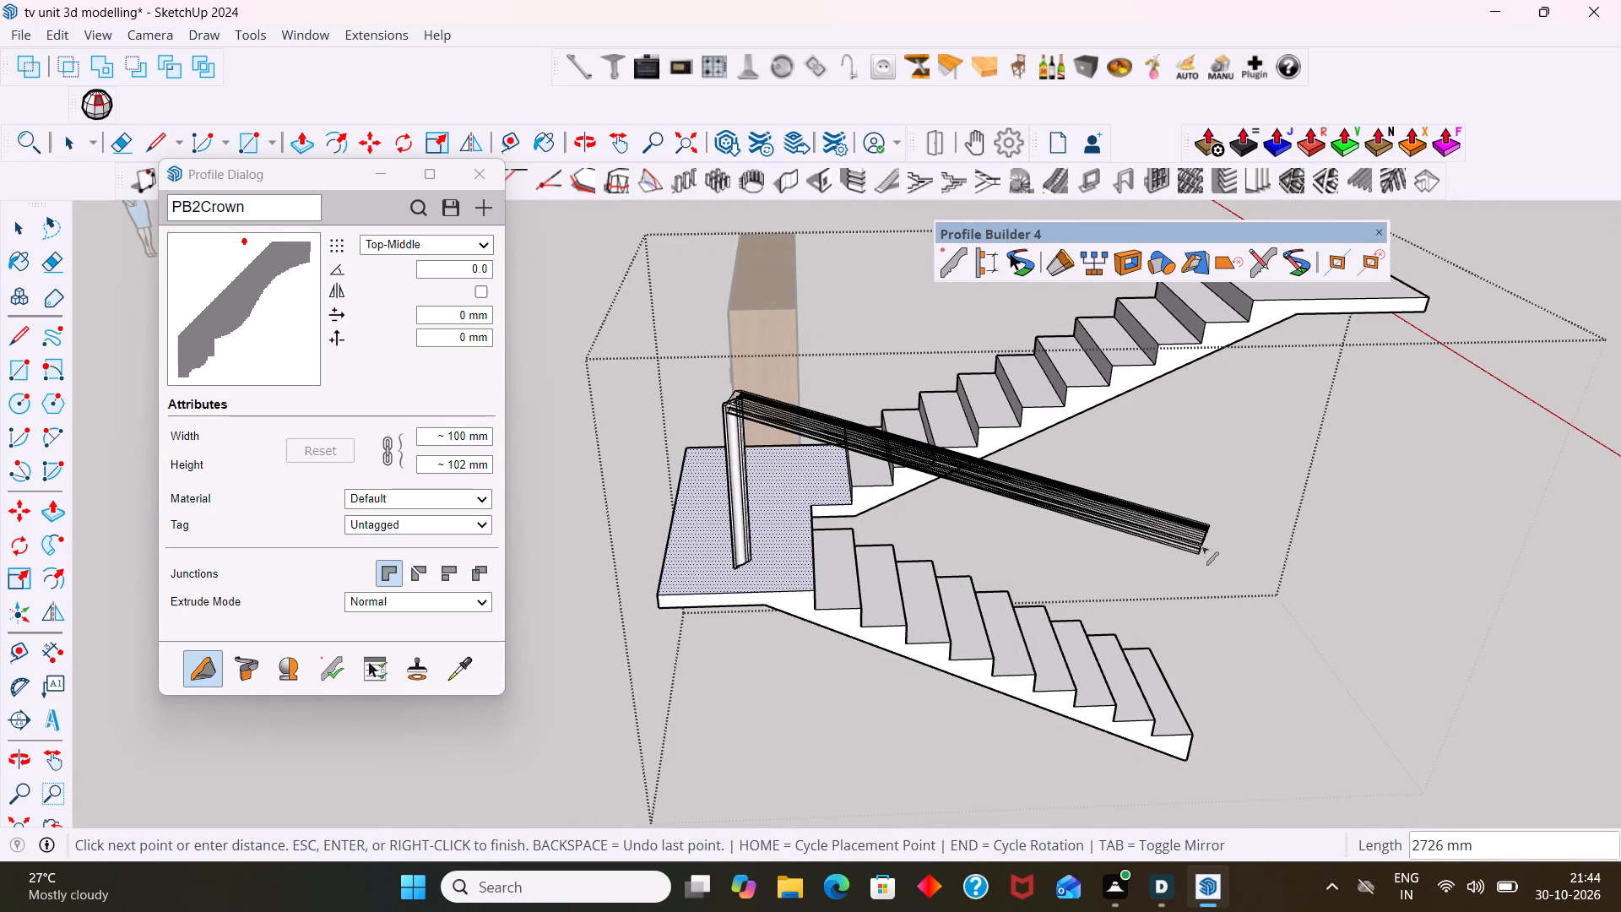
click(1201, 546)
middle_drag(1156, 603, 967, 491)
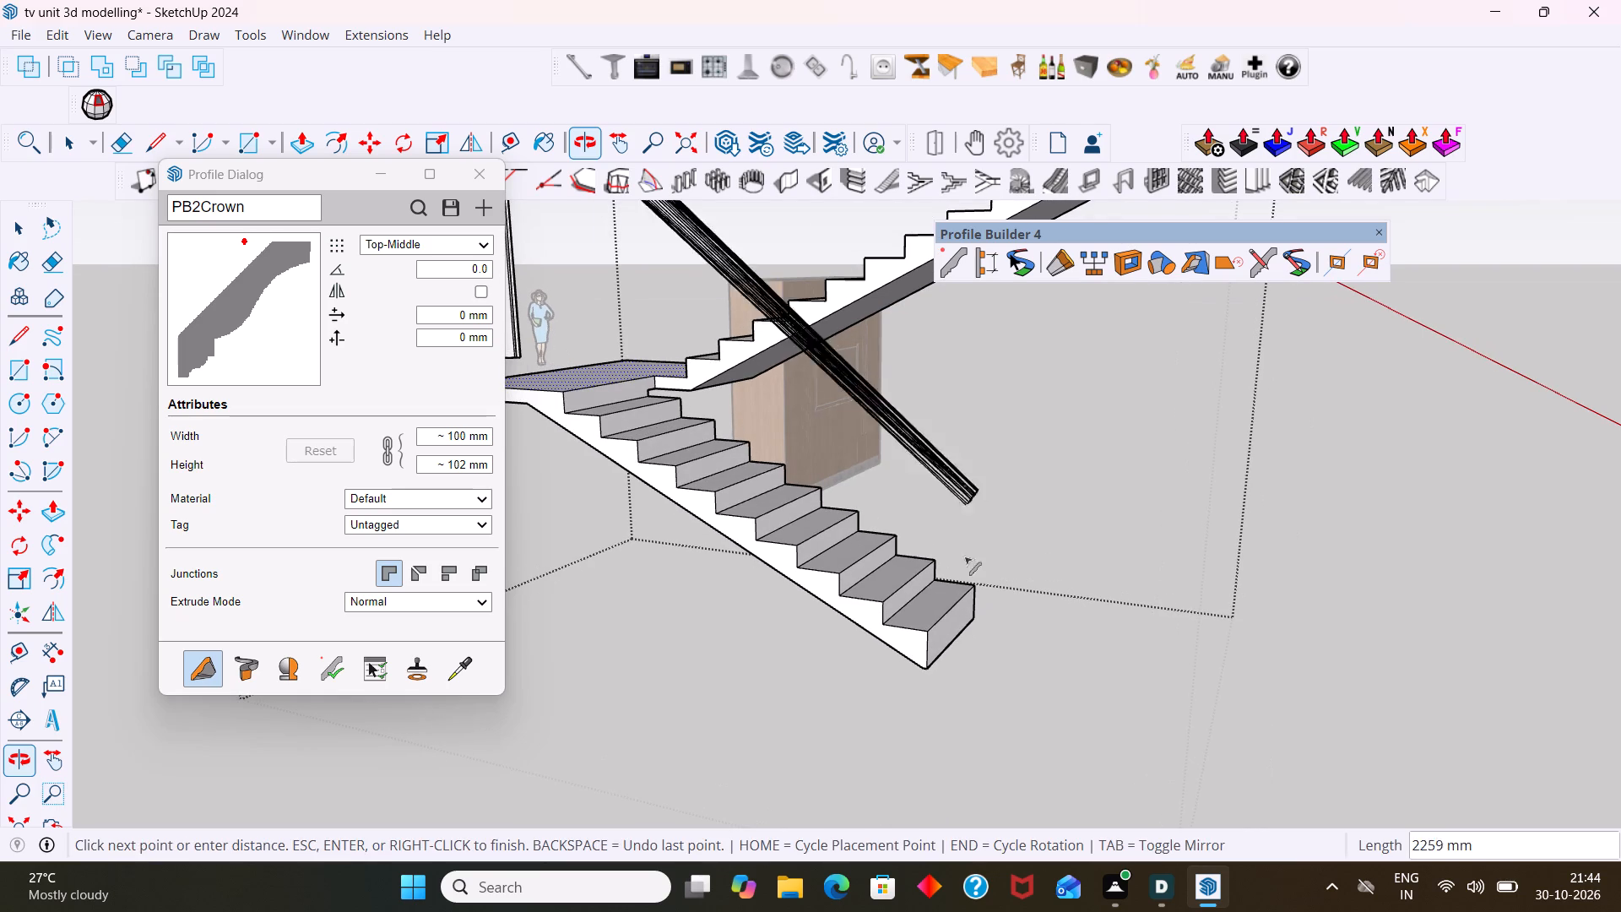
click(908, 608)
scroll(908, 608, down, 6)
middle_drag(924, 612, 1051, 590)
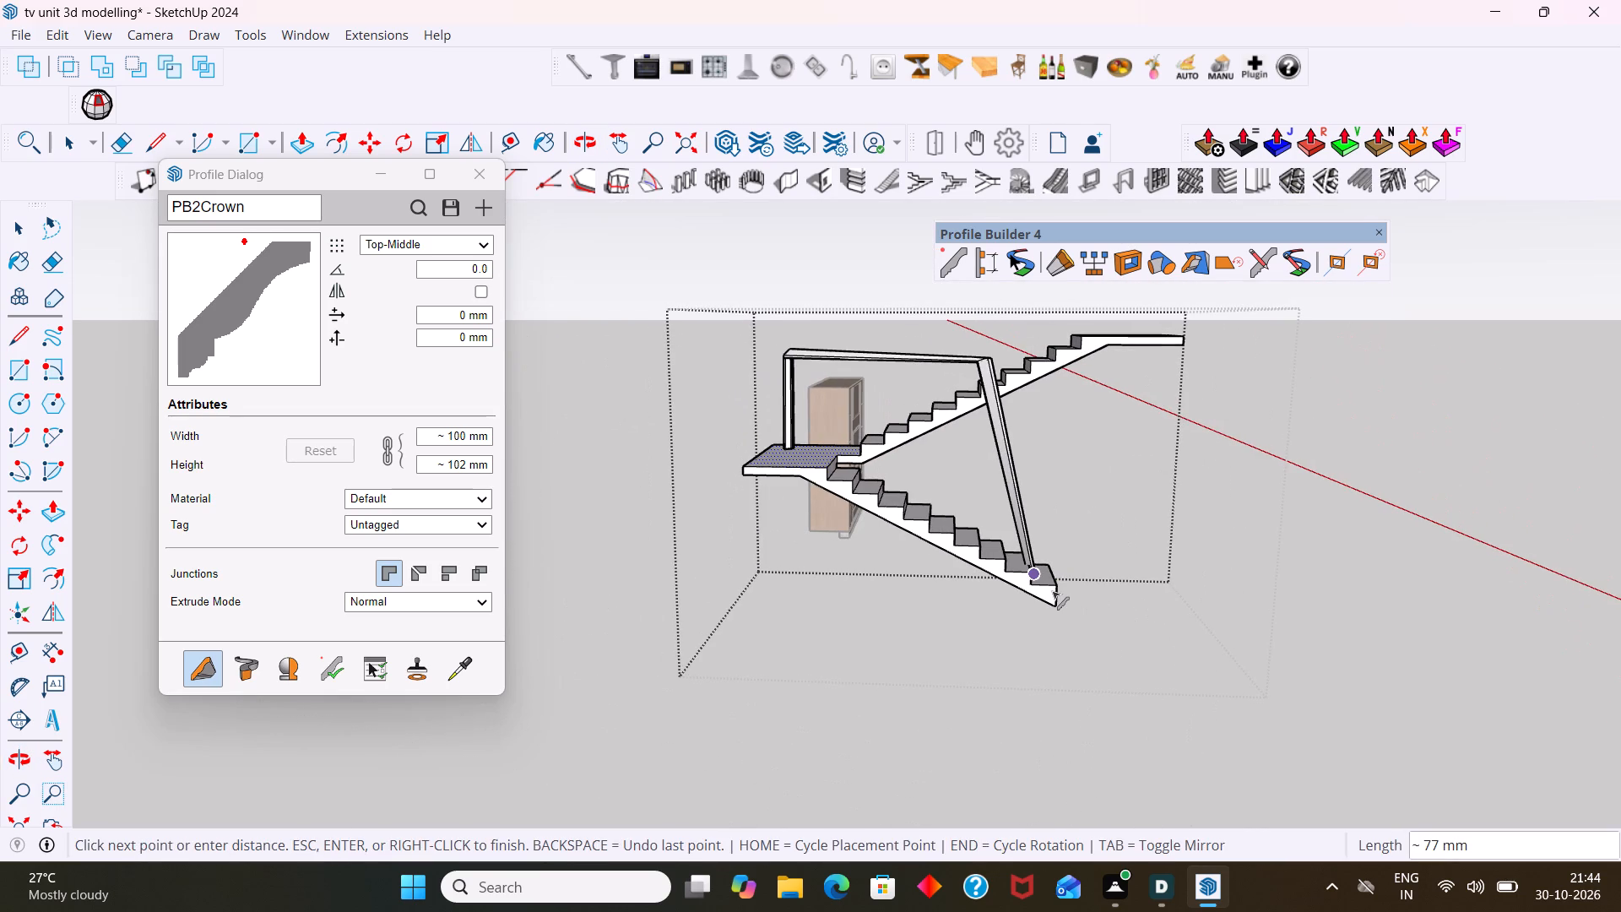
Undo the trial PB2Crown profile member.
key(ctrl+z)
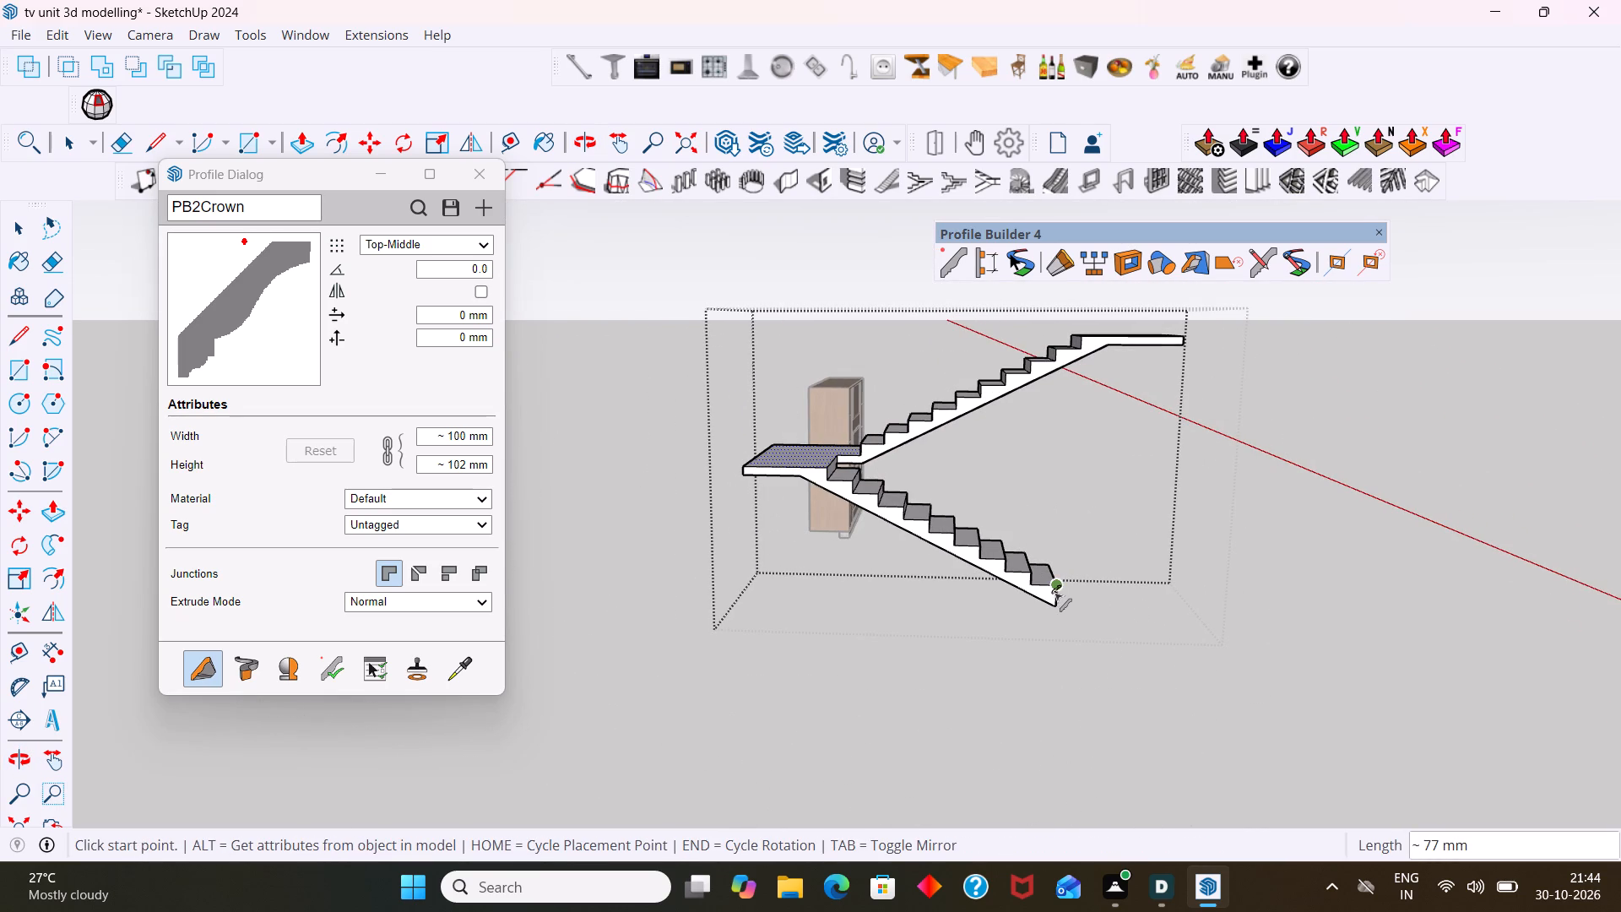
Hide the Profile Builder 4 tools while keeping the profile settings open, and leave the profile building command.
scroll(1066, 602, down, 4)
middle_drag(1129, 646, 989, 757)
scroll(978, 698, up, 4)
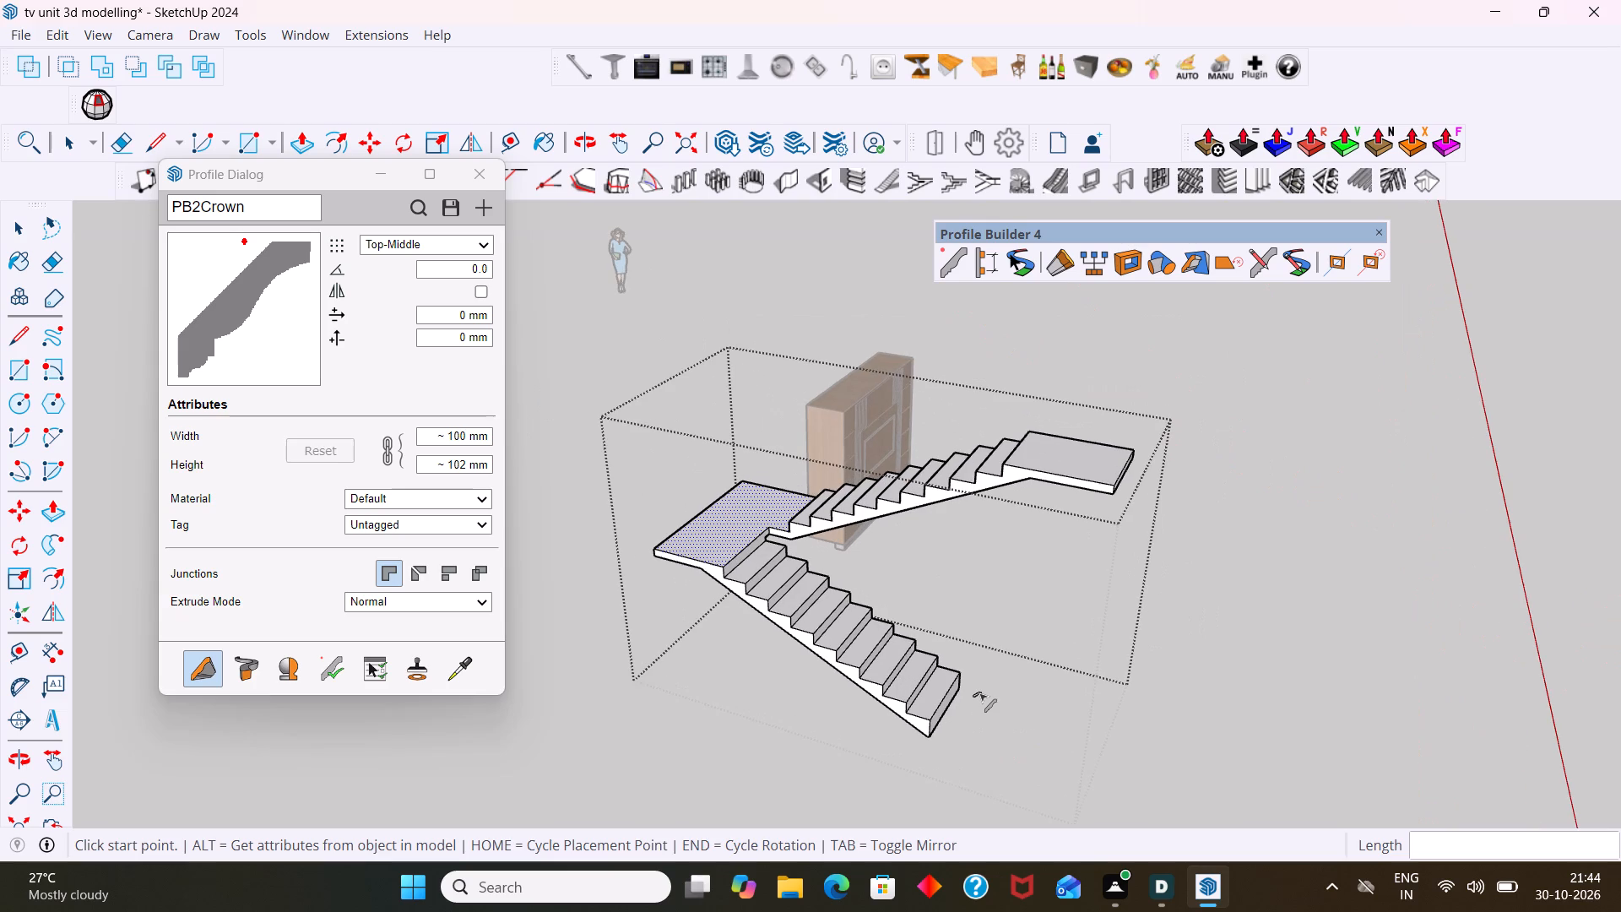
click(1380, 235)
scroll(1382, 229, down, 2)
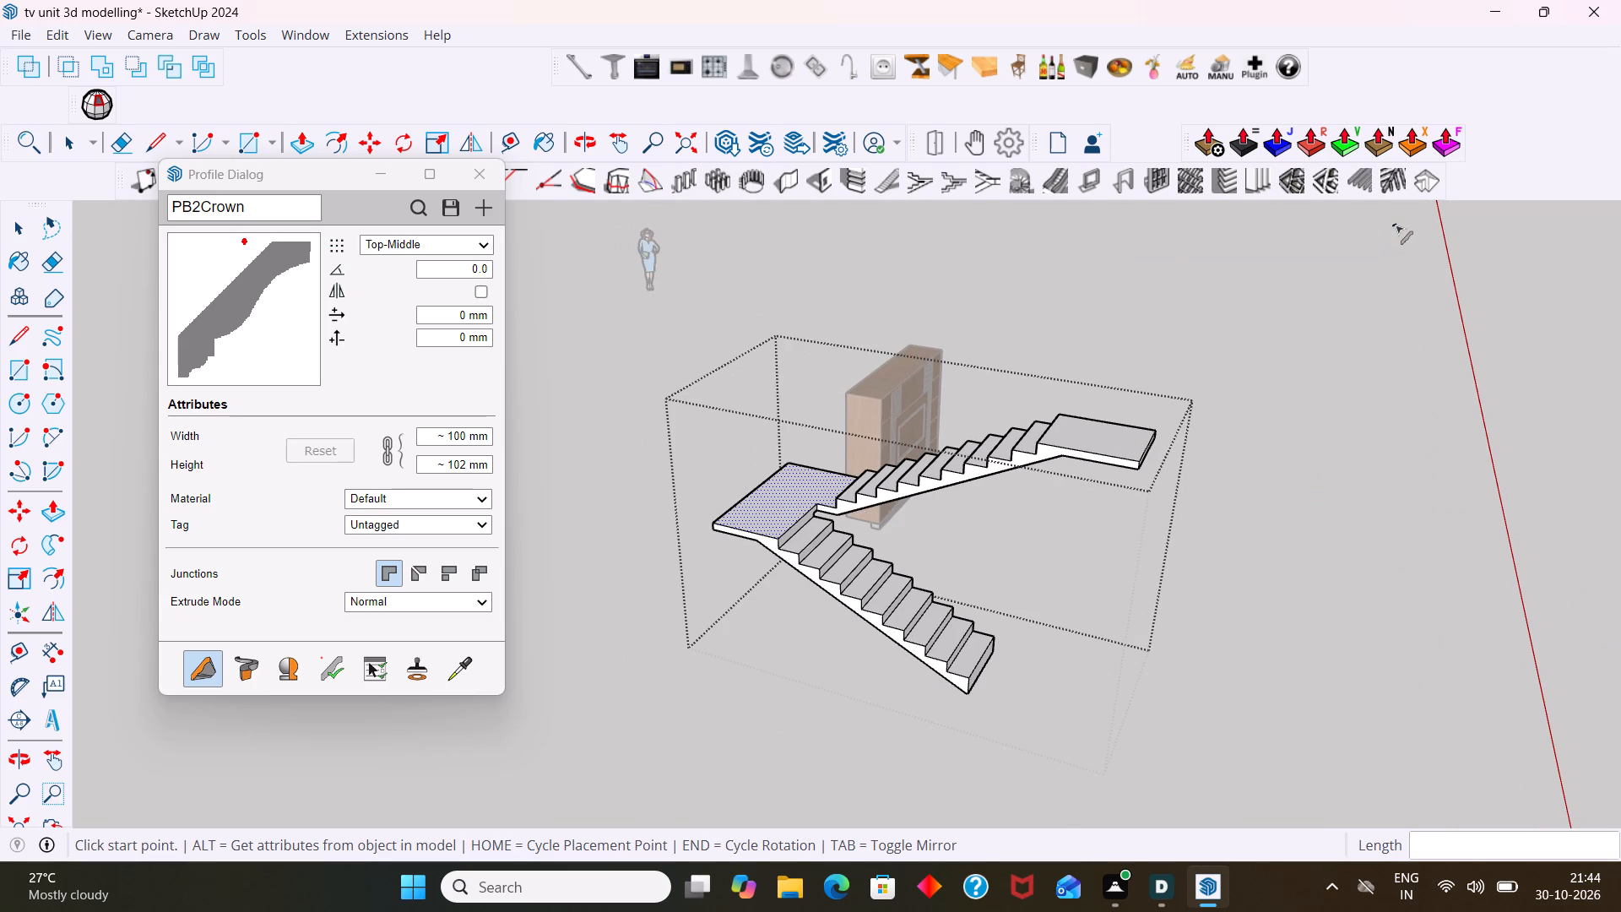
key(space)
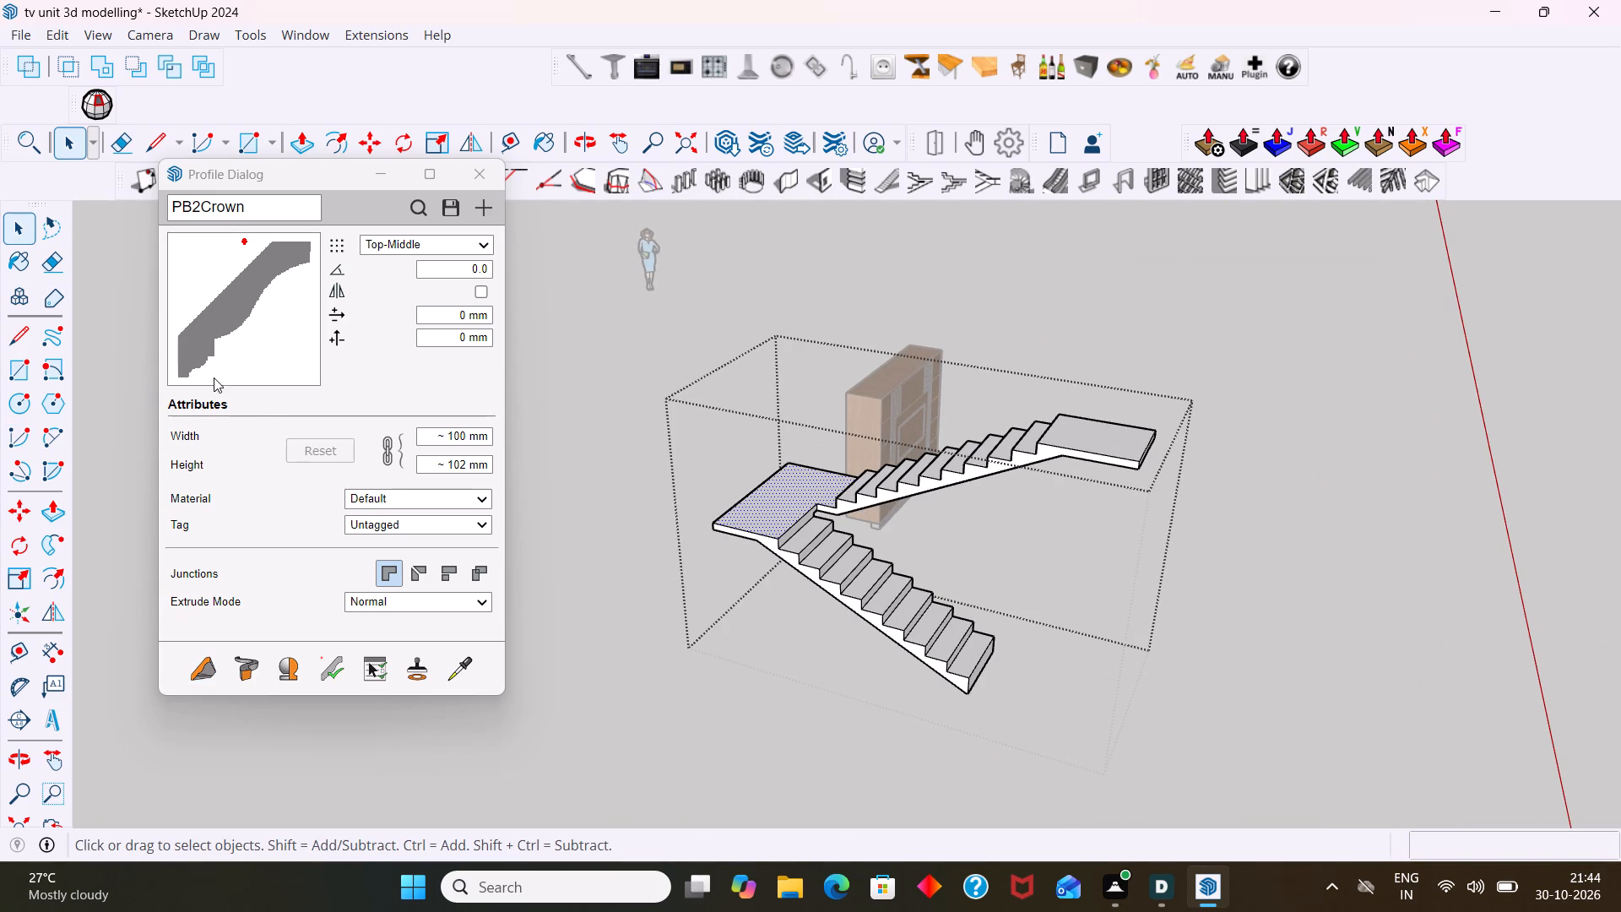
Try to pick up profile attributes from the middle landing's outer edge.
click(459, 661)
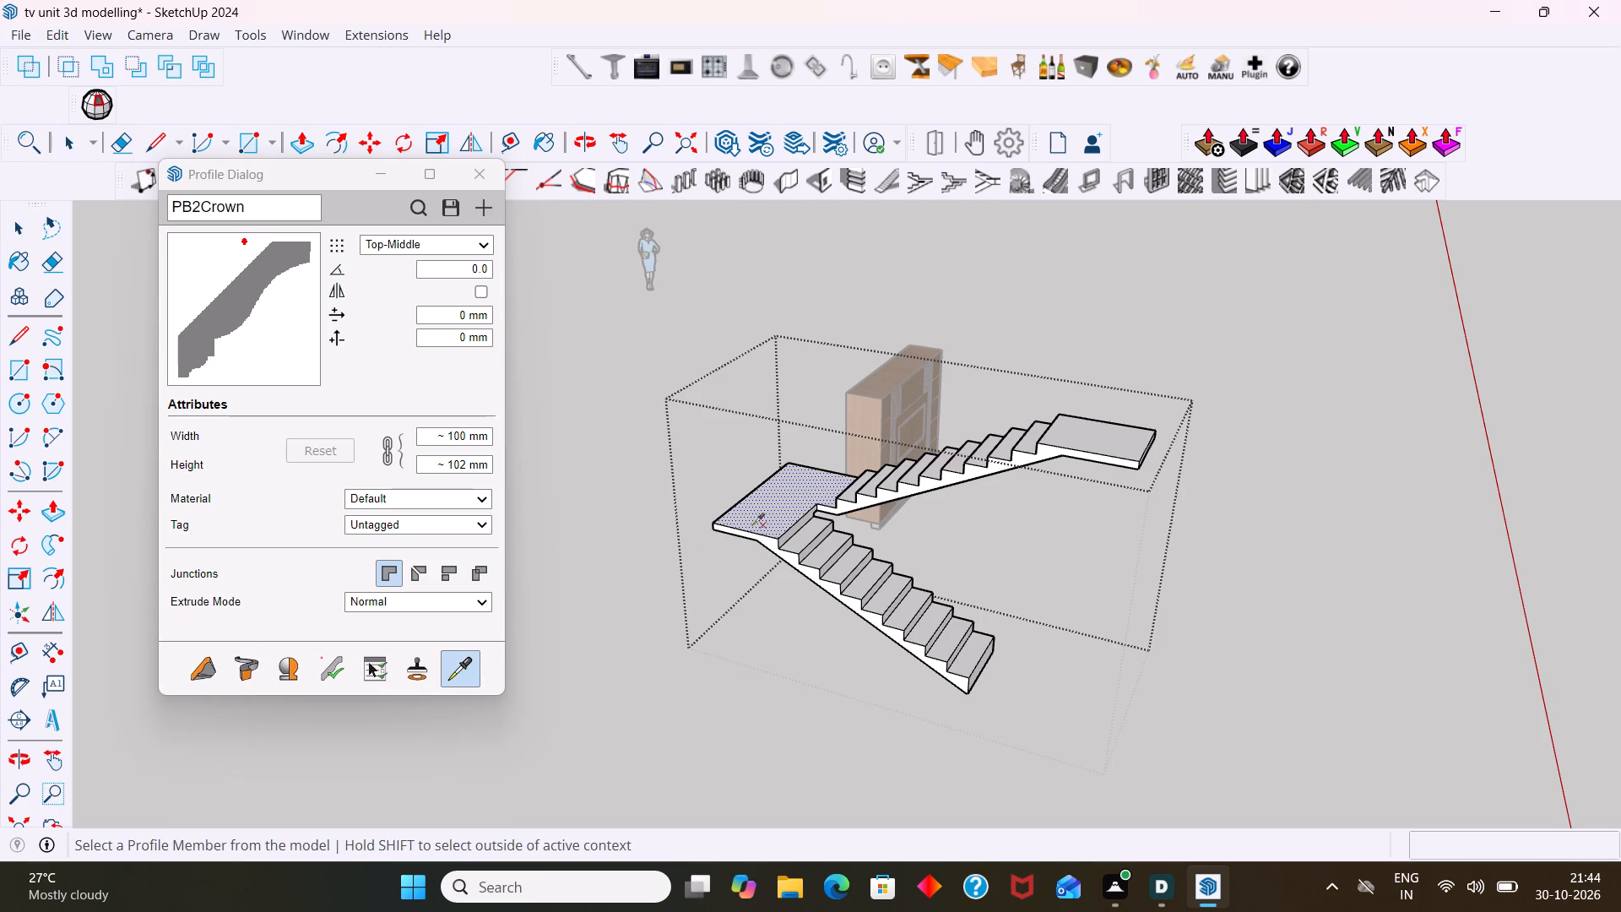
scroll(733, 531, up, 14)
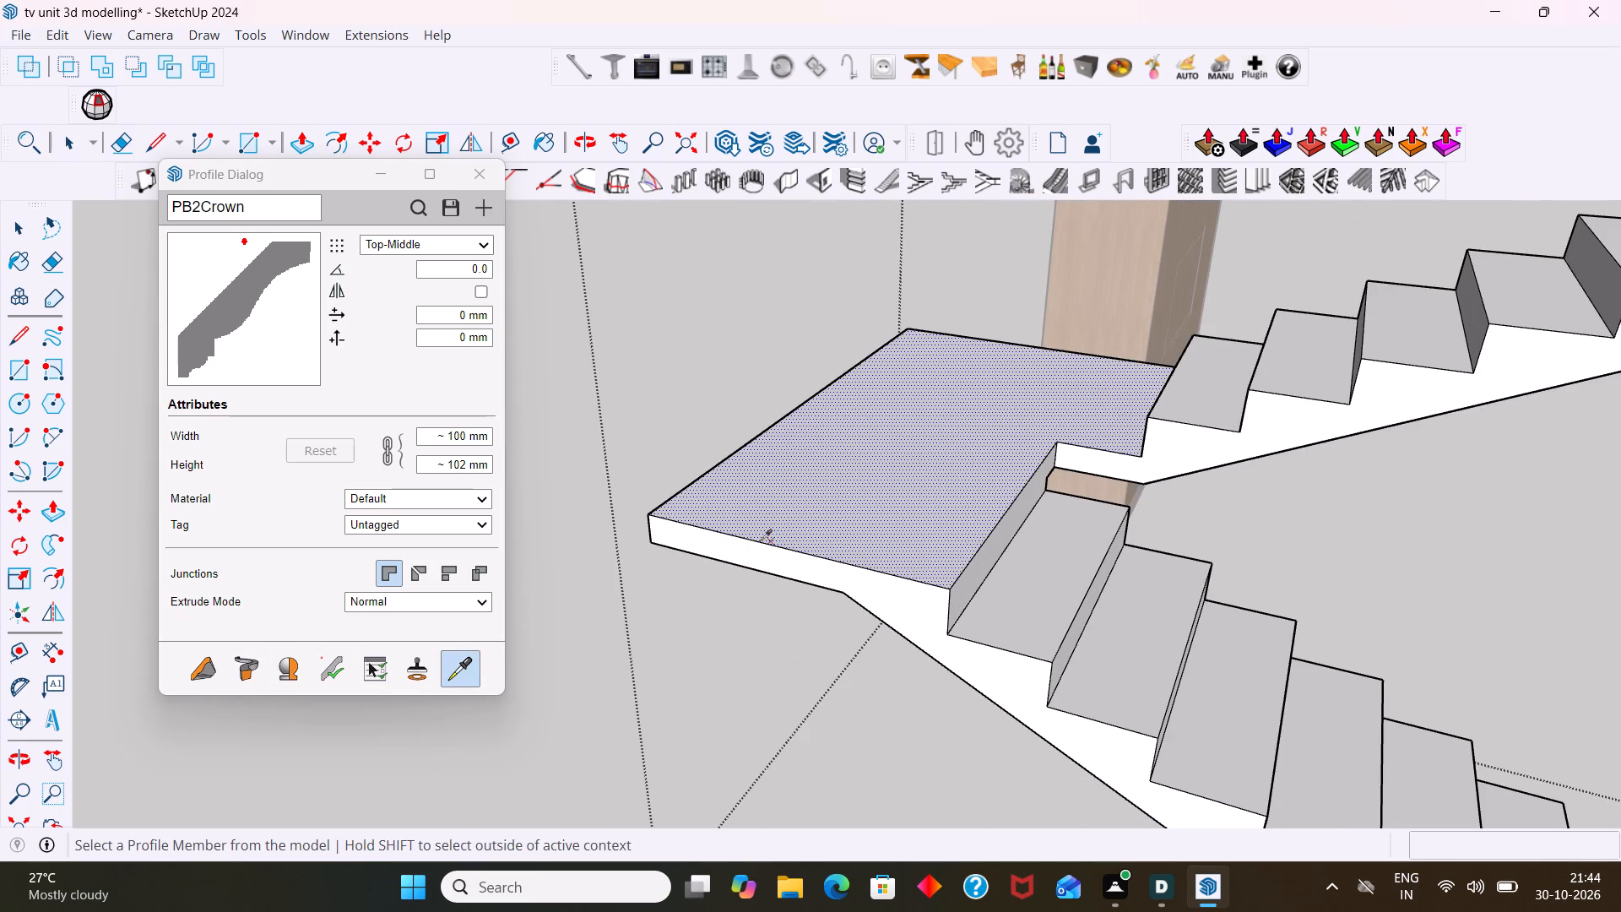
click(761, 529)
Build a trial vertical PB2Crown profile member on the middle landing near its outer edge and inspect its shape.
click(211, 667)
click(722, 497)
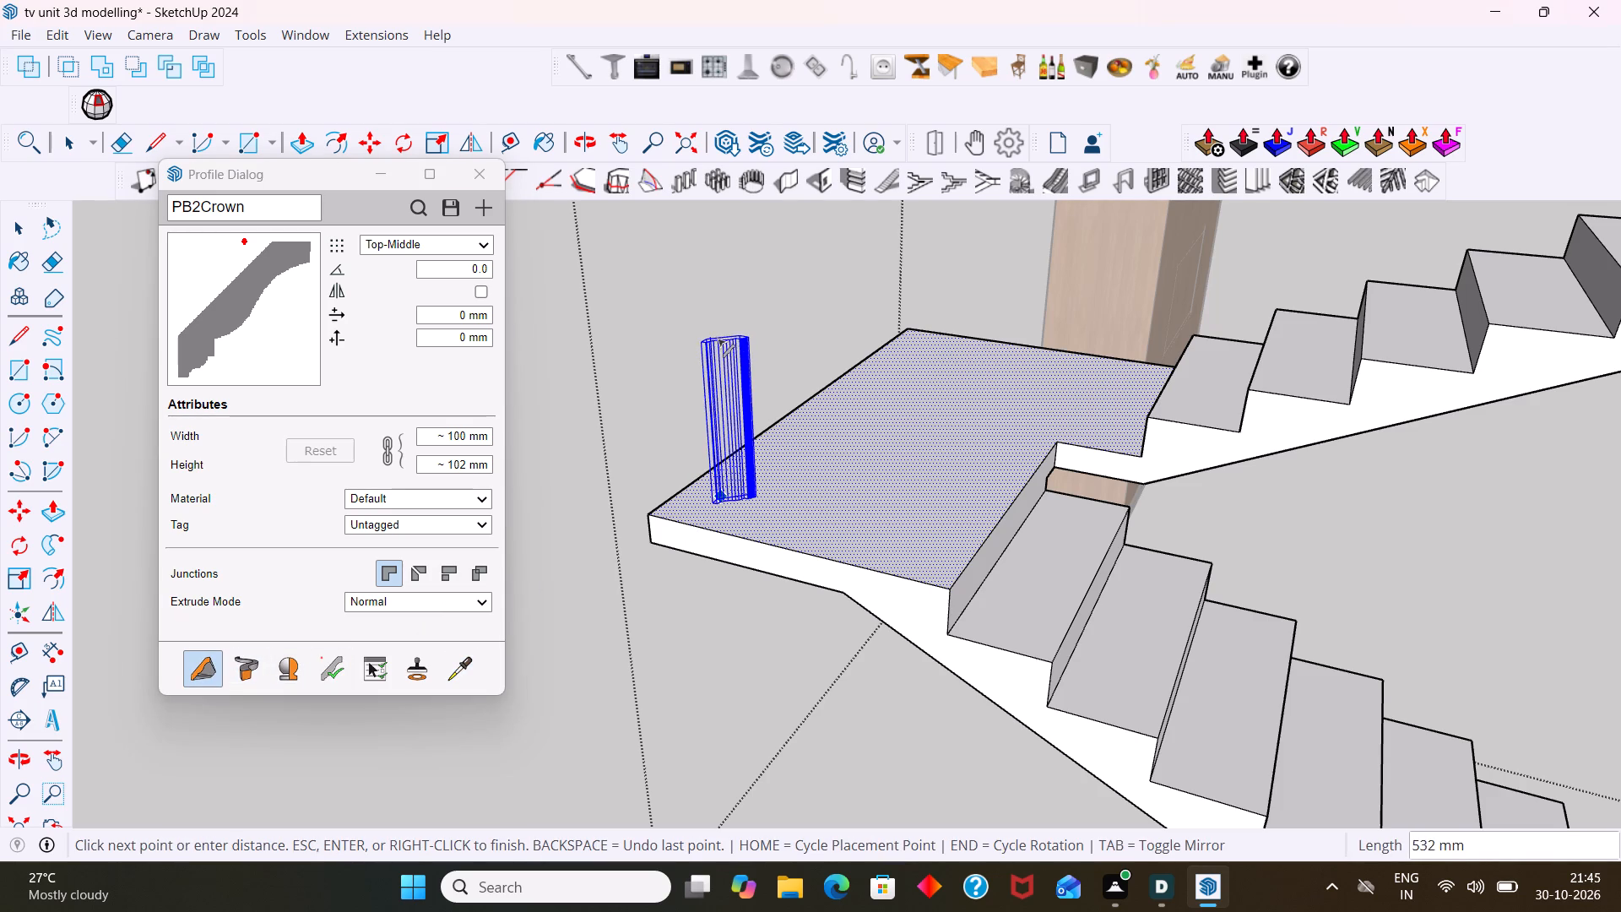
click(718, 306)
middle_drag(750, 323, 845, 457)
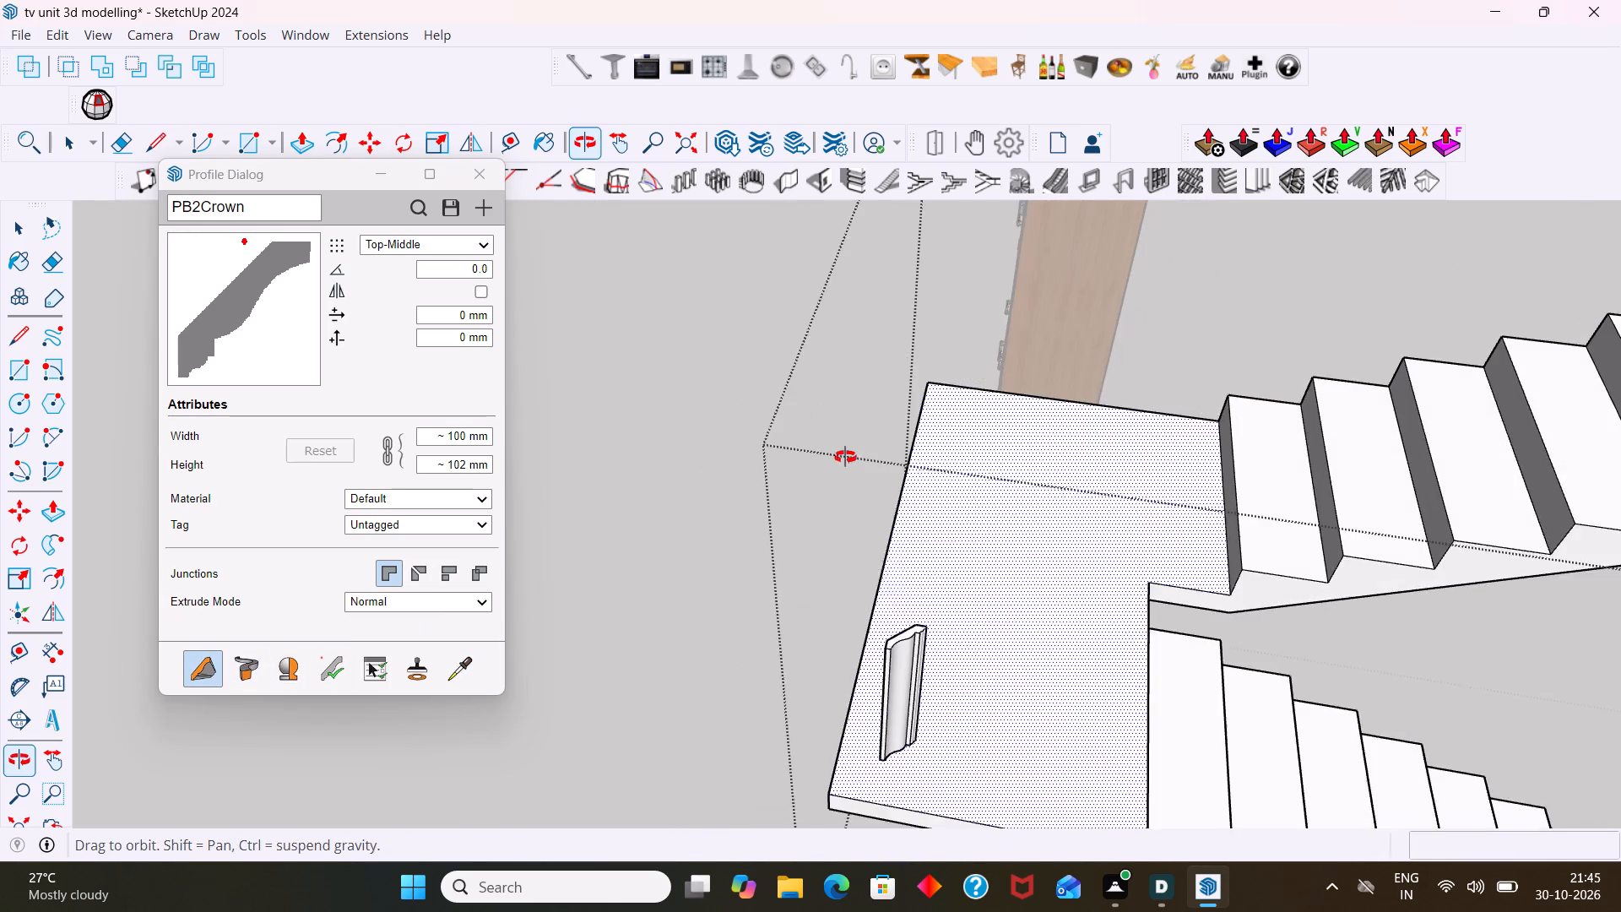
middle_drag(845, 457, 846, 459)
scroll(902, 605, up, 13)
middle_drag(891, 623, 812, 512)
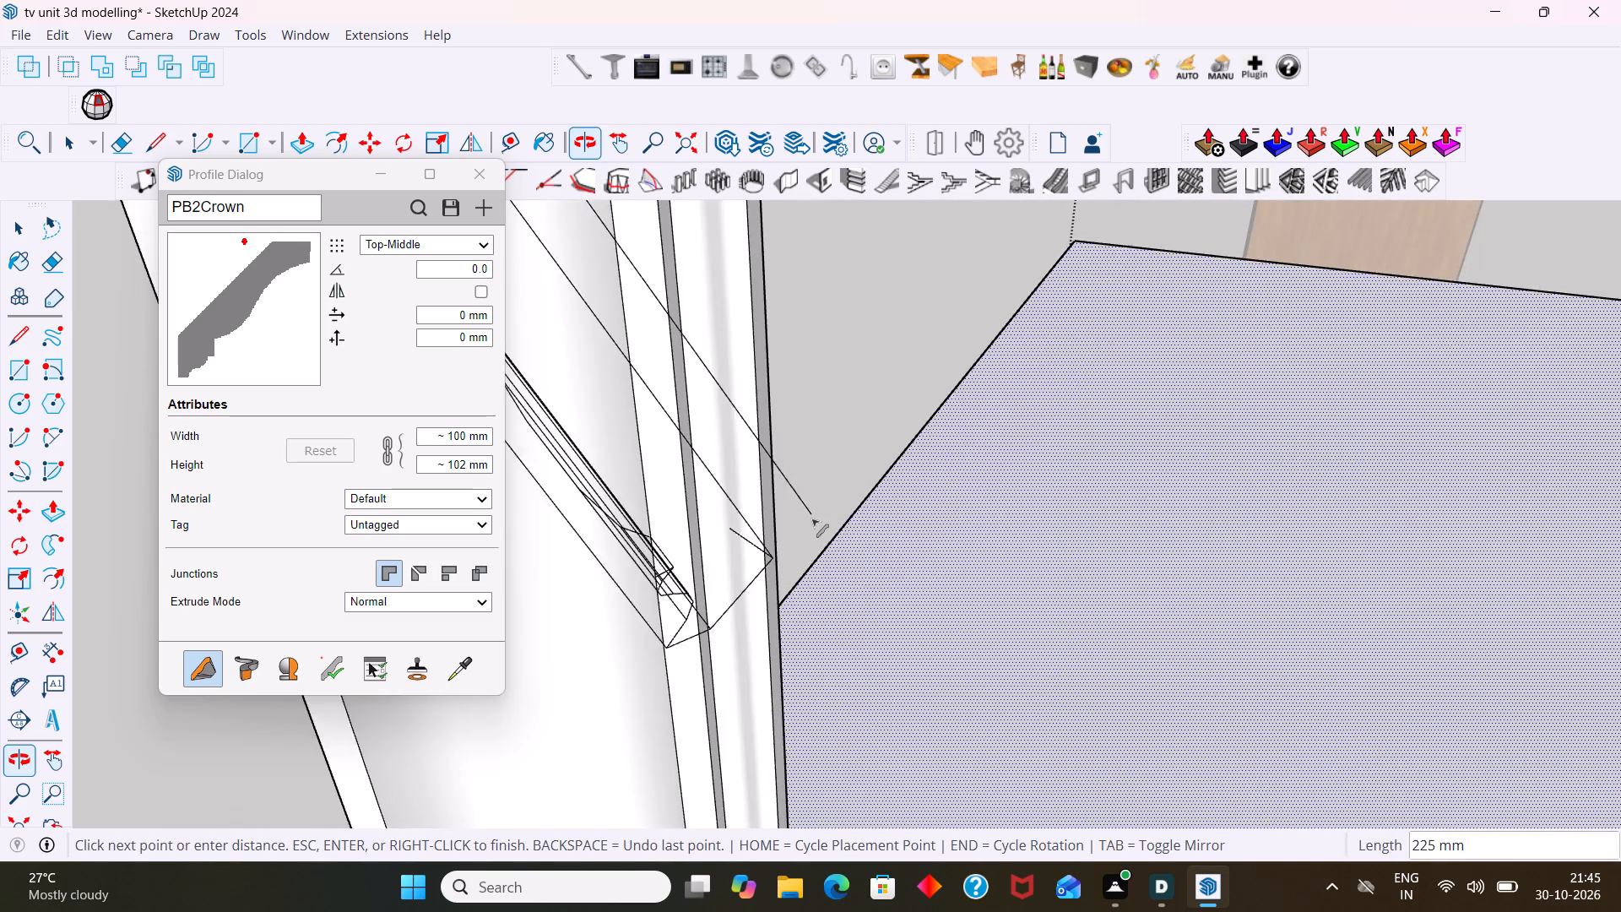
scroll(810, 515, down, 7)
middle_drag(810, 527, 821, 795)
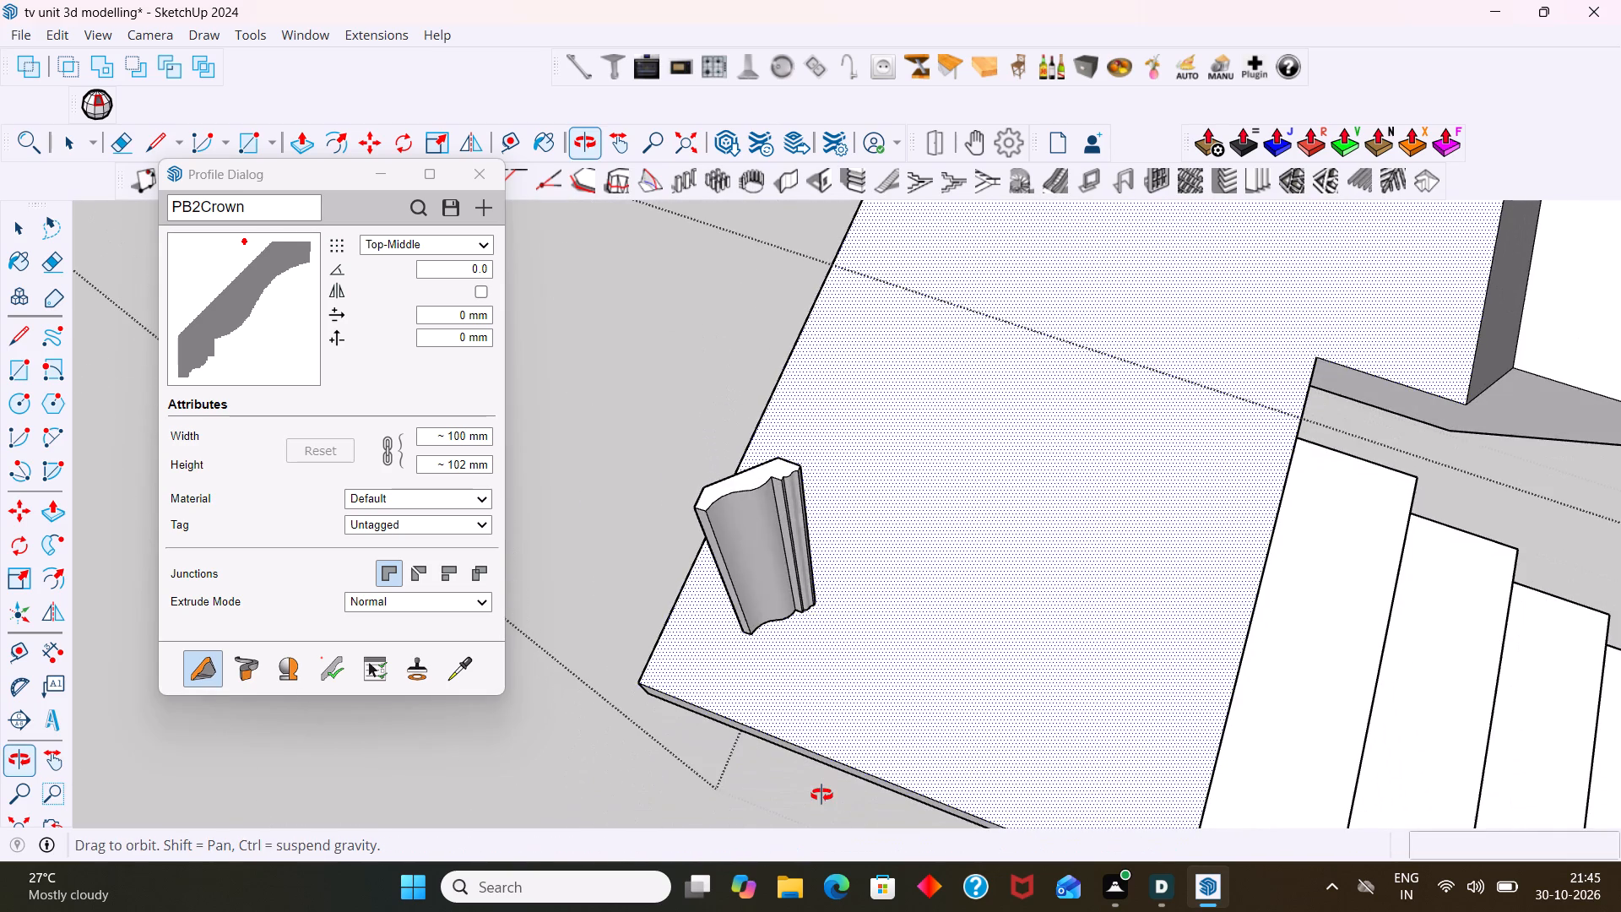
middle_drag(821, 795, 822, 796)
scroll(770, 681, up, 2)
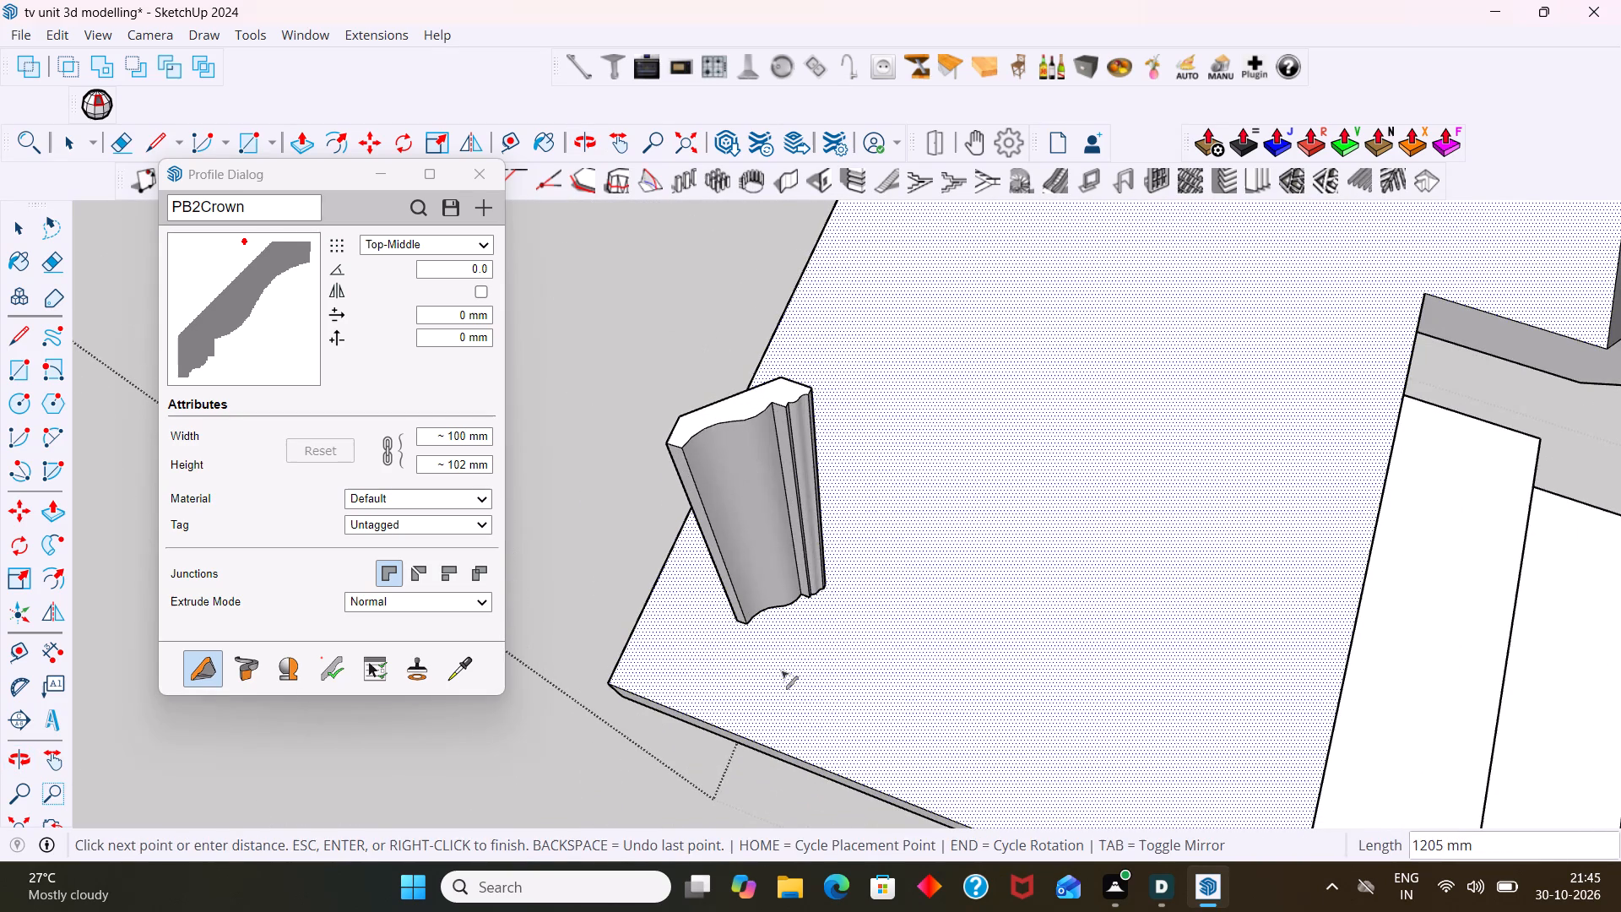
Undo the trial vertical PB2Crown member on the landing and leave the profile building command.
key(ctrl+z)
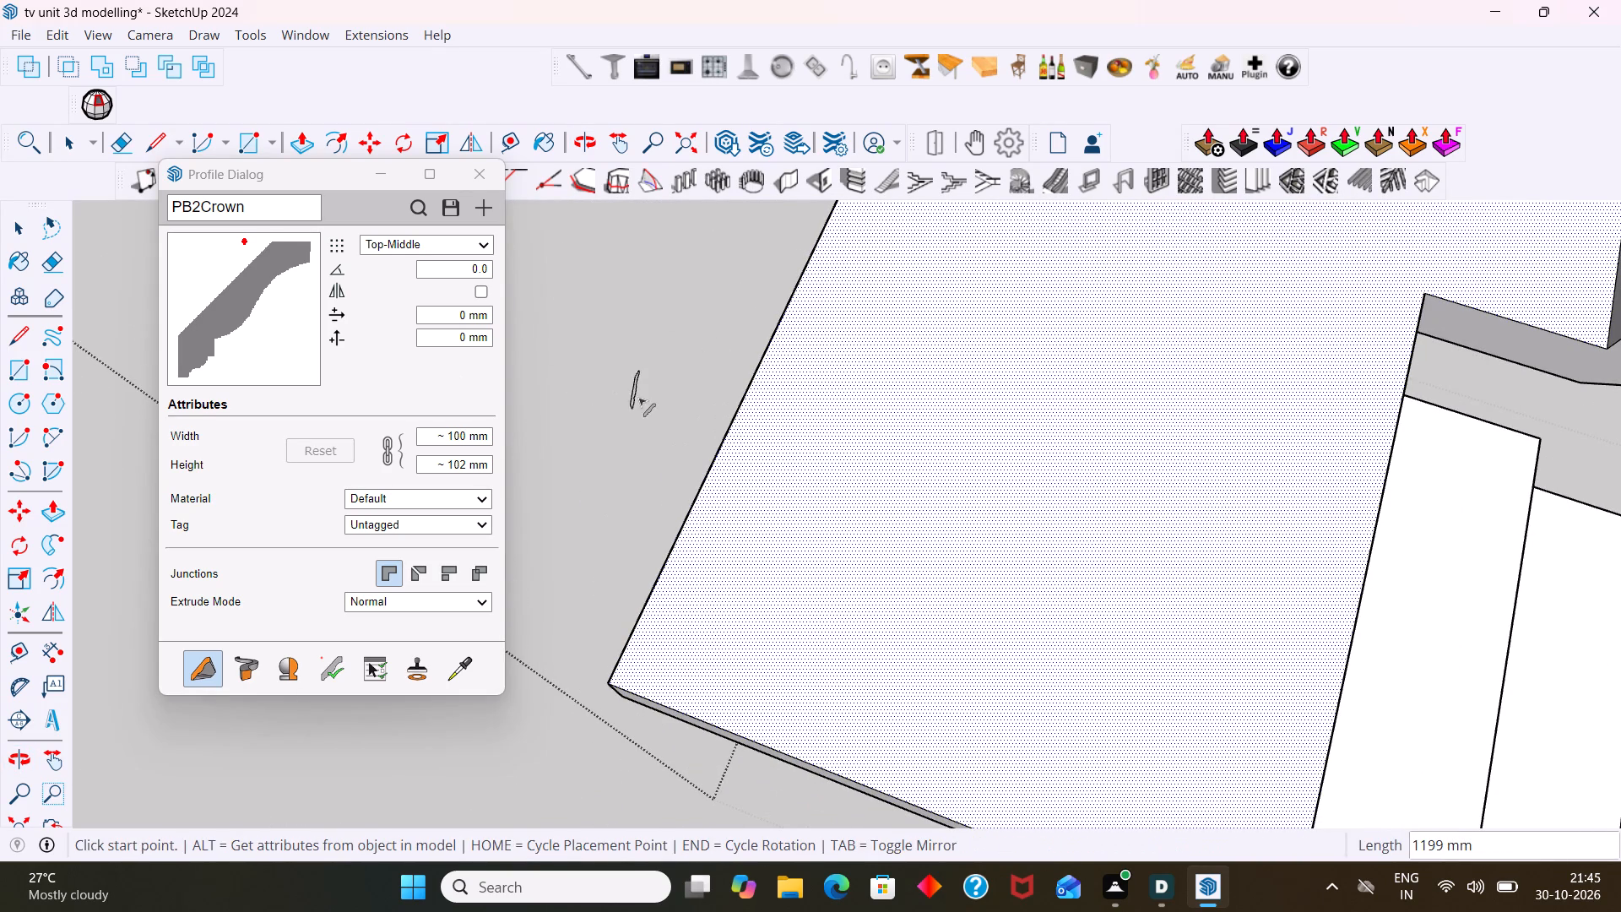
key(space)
Close the PB2Crown profile settings and bring the whole staircase and TV unit into view.
scroll(572, 416, down, 3)
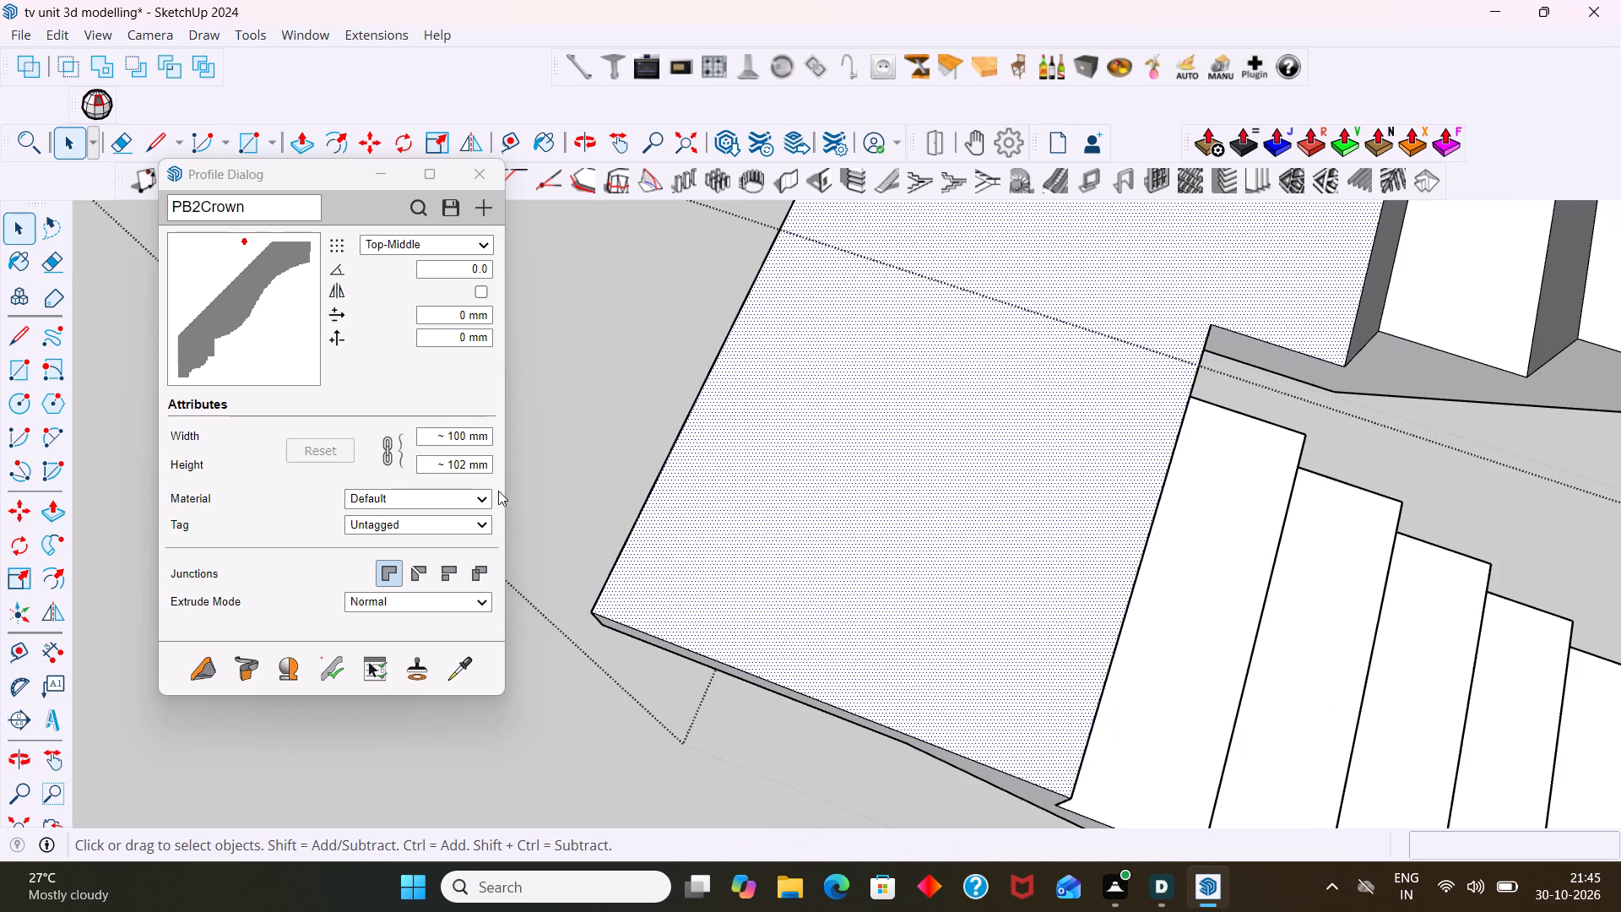
click(481, 172)
scroll(532, 260, down, 15)
middle_drag(756, 443, 720, 370)
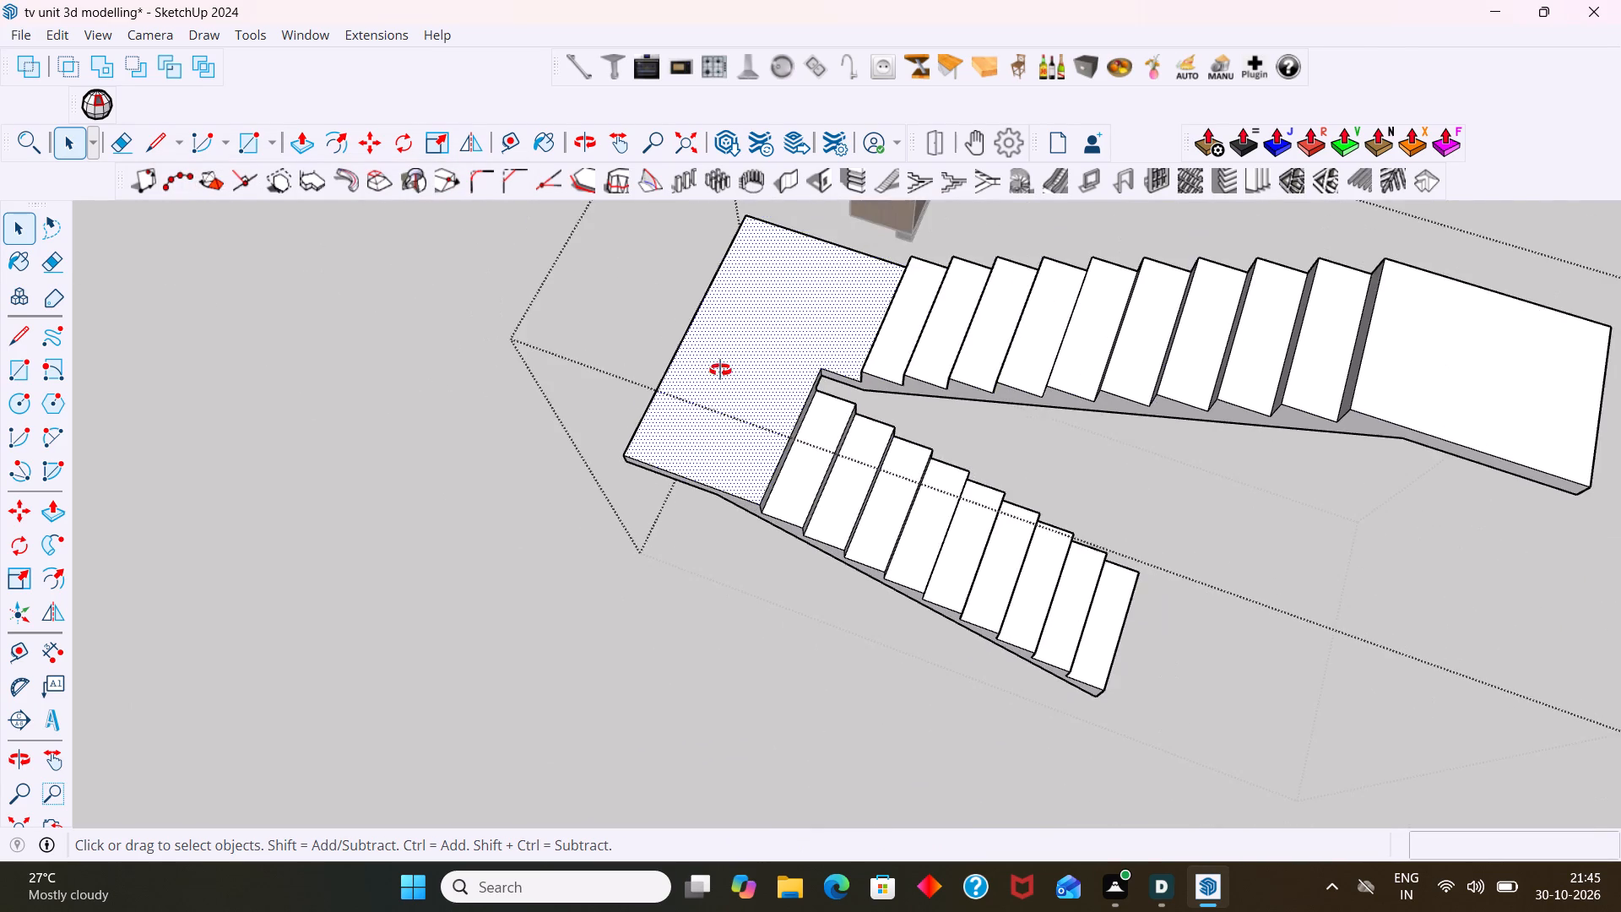
middle_drag(720, 370, 663, 277)
scroll(751, 352, down, 14)
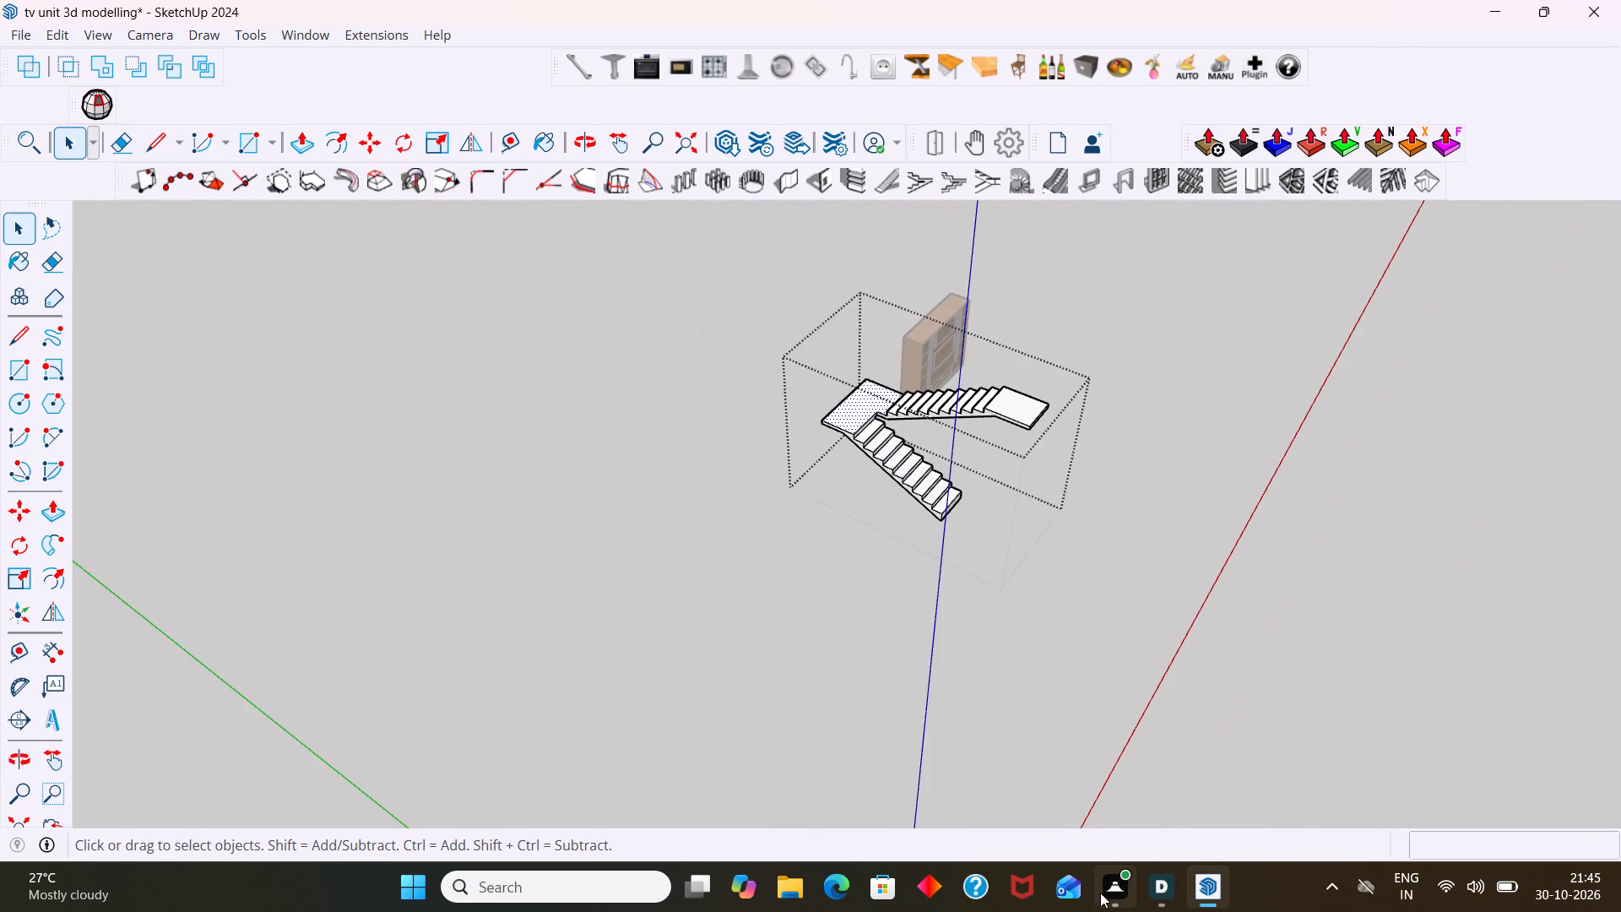